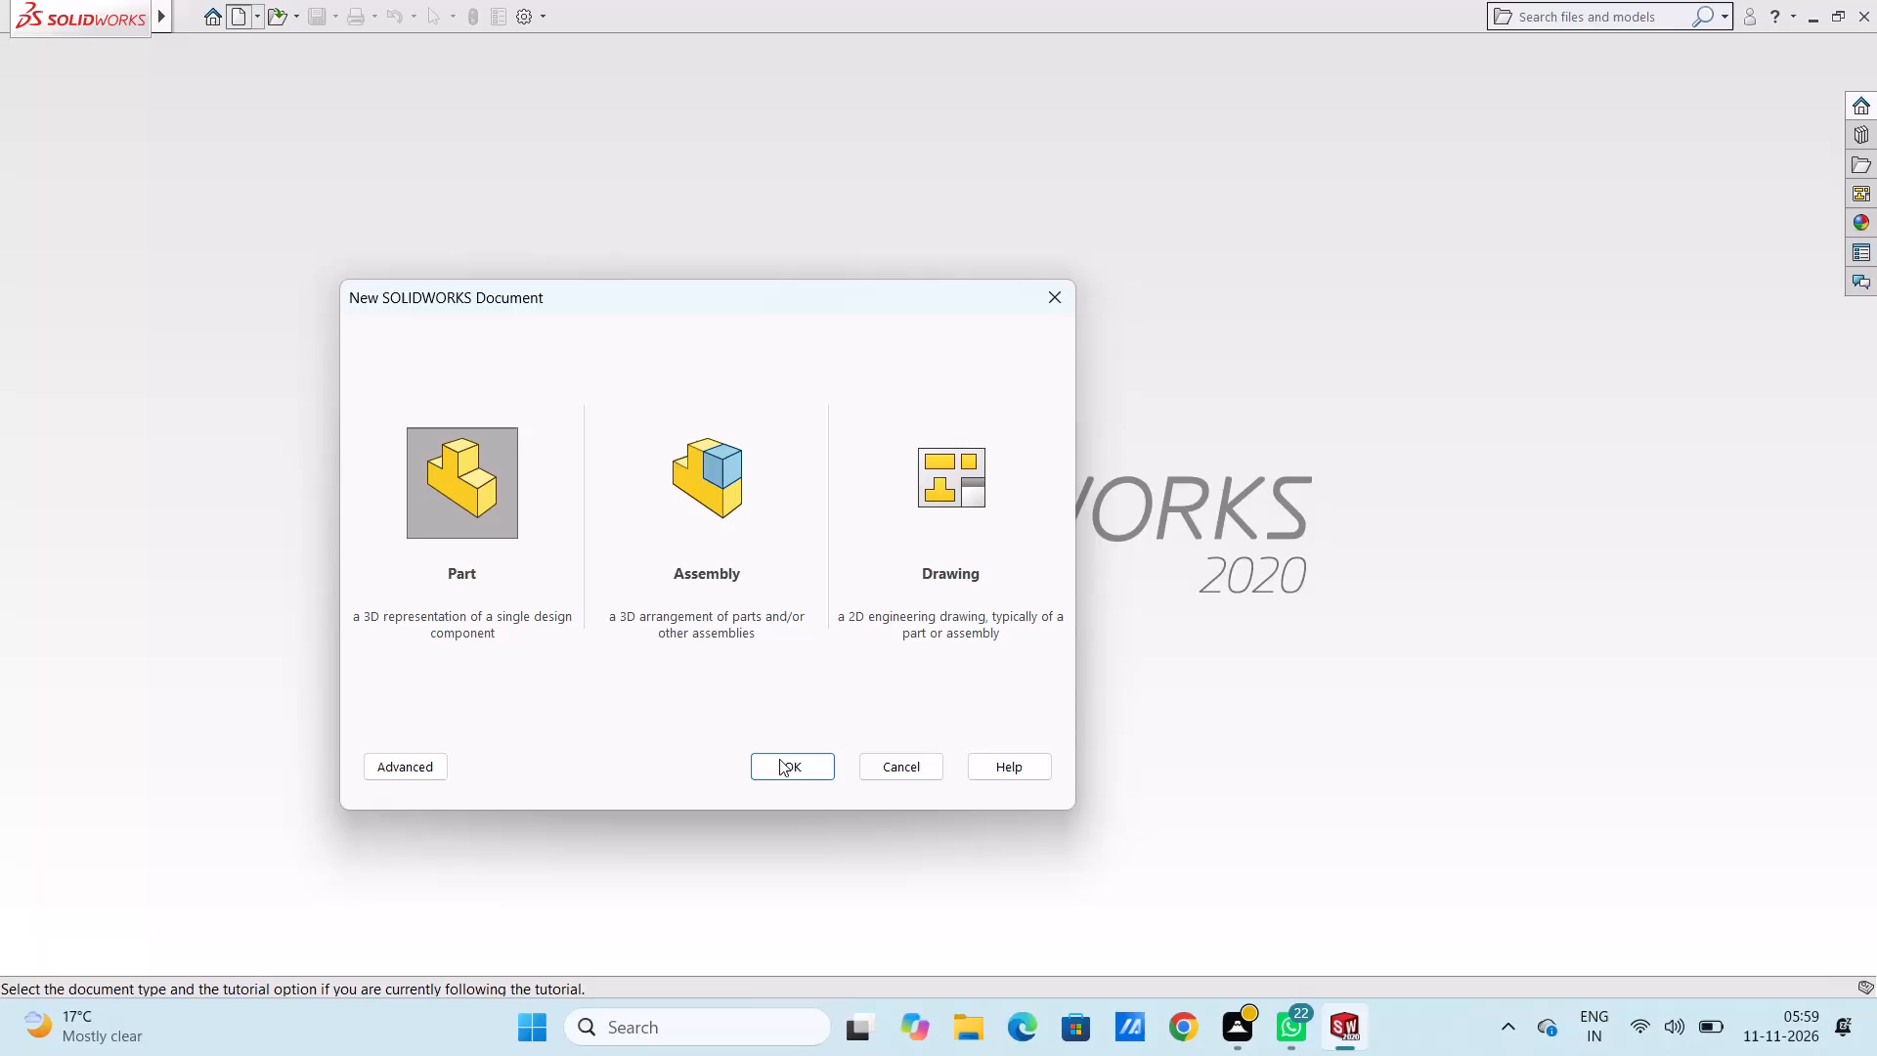
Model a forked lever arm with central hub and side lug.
Create a new part document.
{"action": "left_click", "coordinate": [780, 763]}
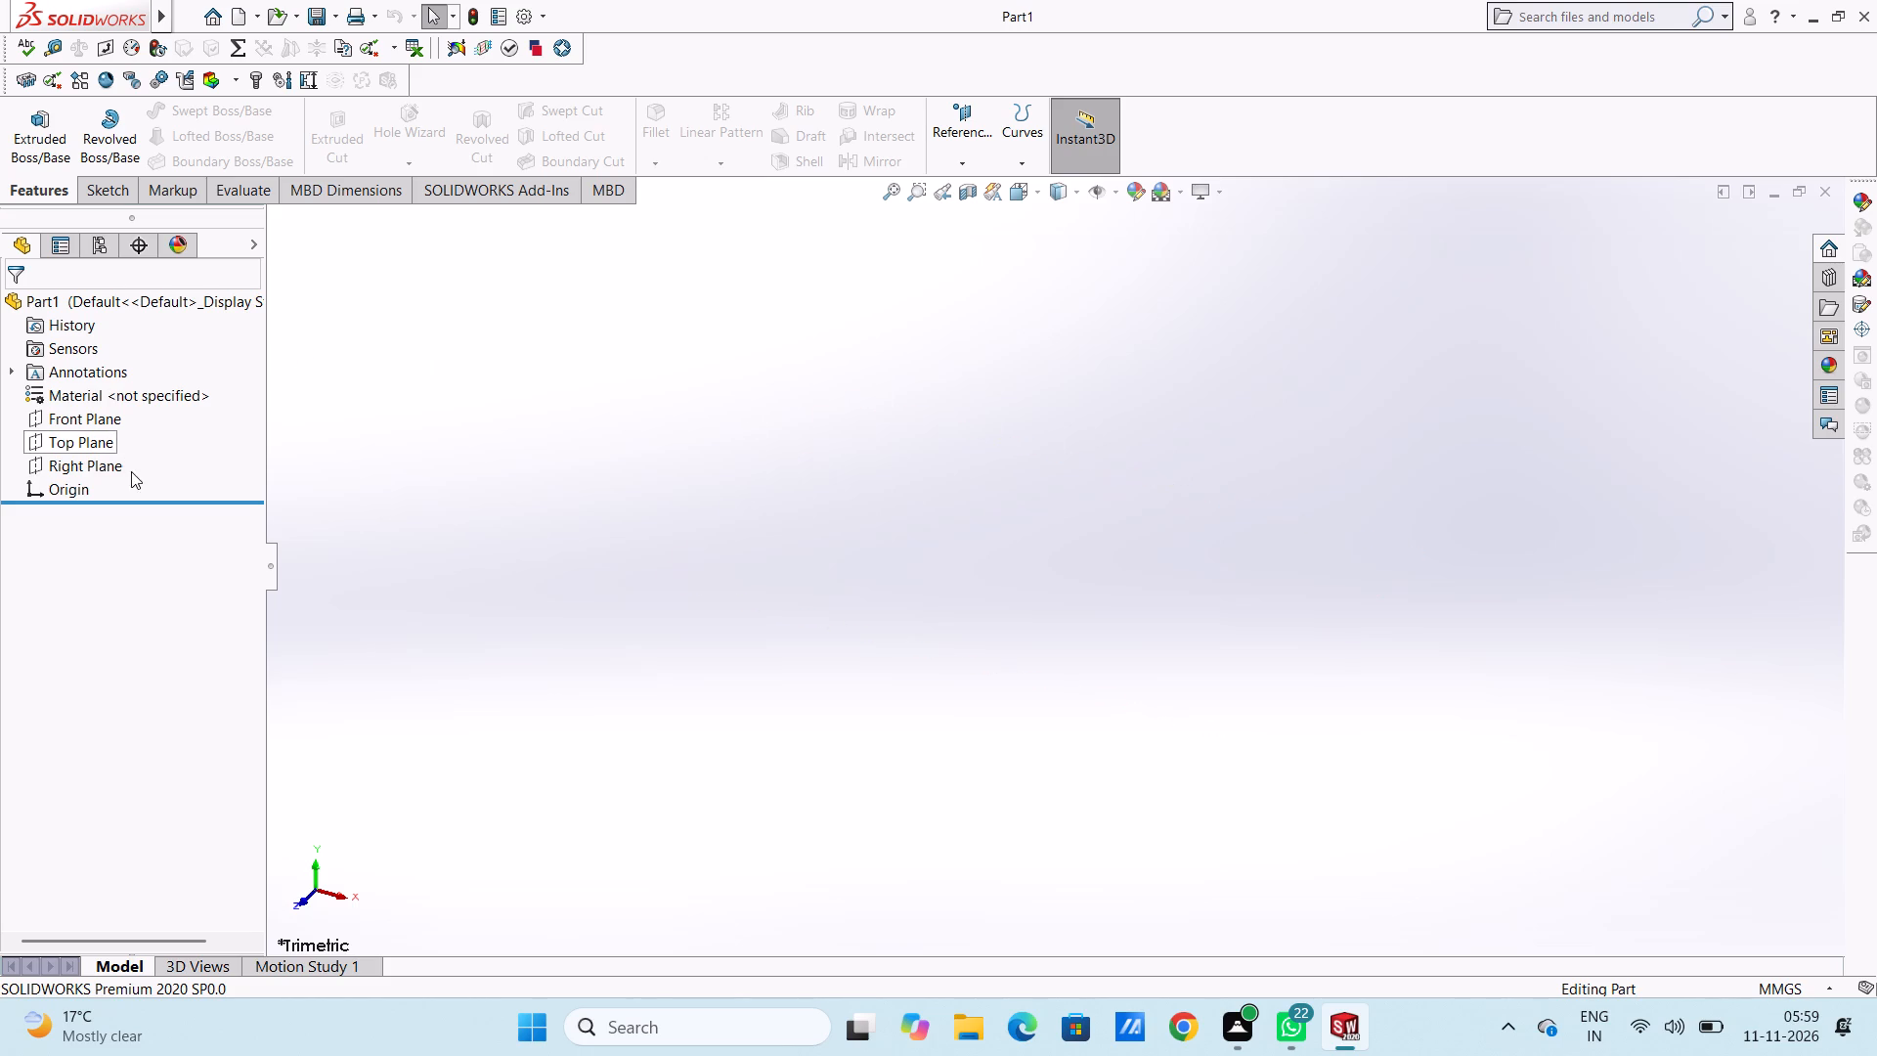
Start a sketch on the Top Plane and draw a circle centred on the origin with a radius of about 44.6 mm.
{"action": "left_click", "coordinate": [97, 438]}
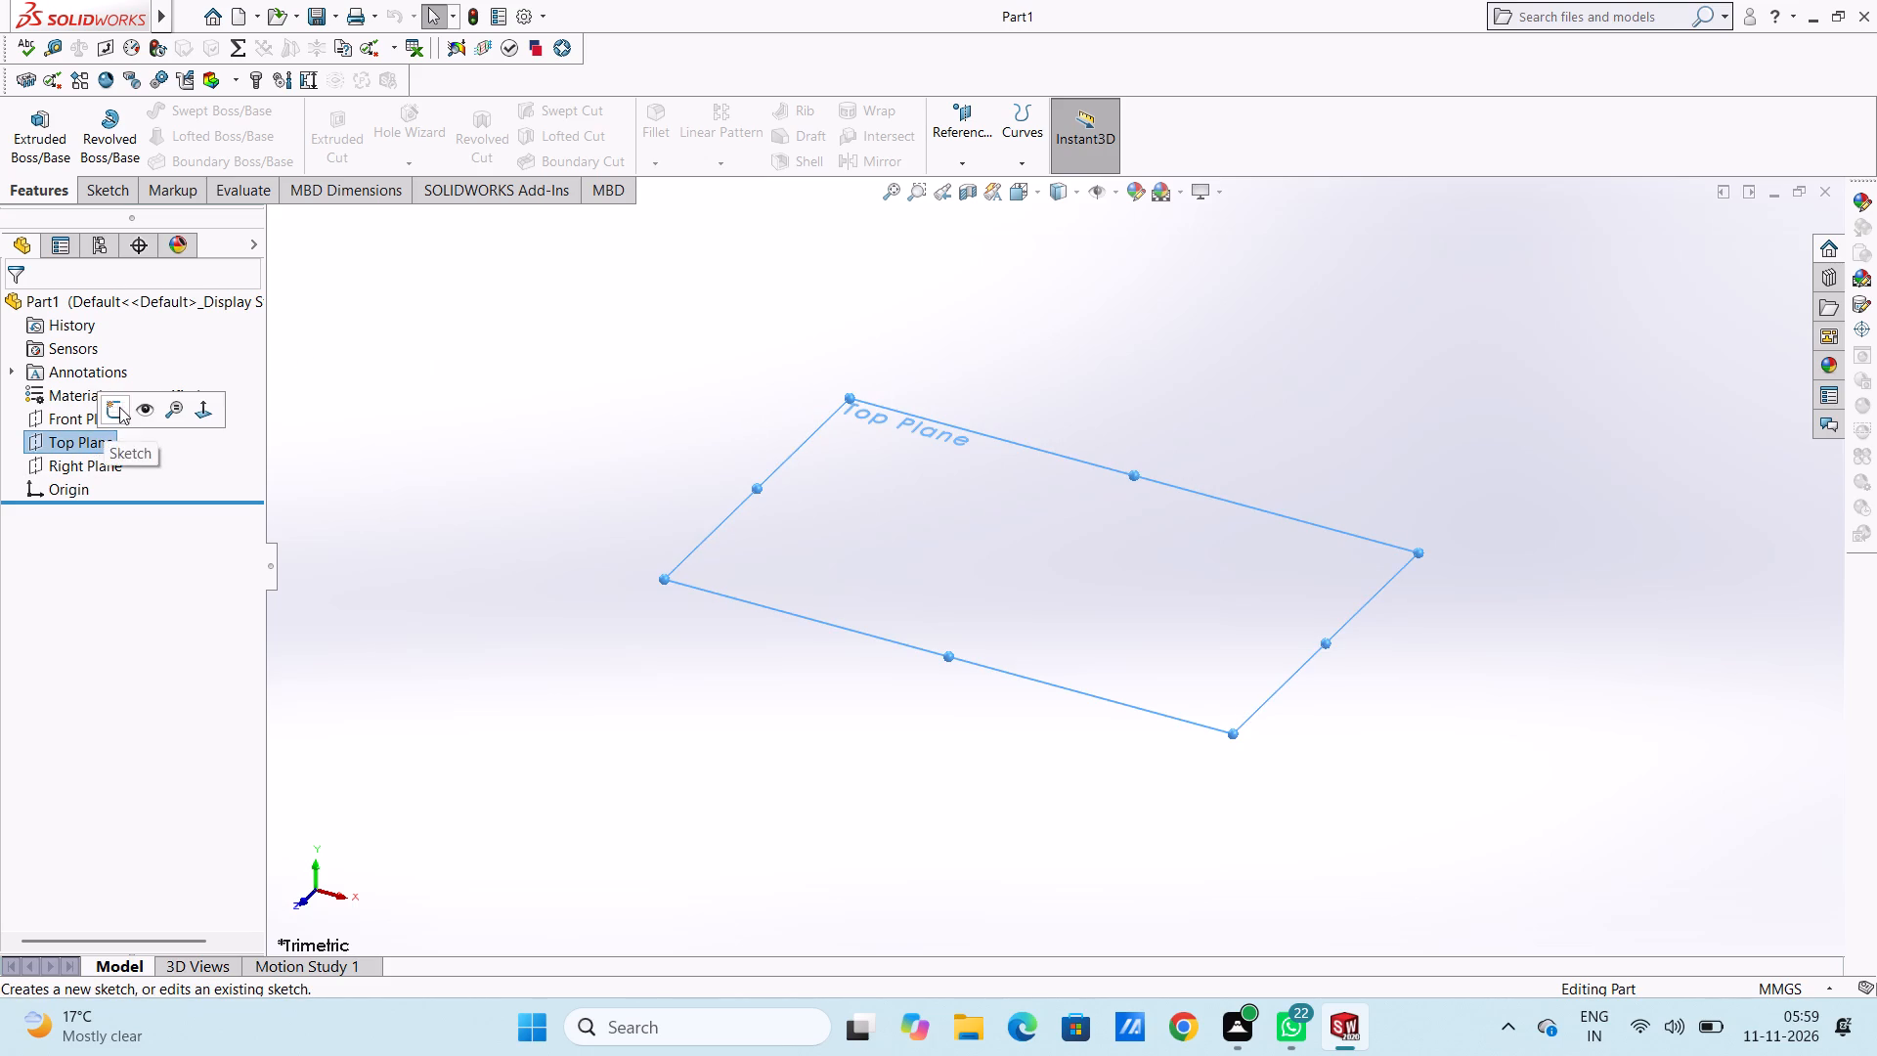
{"action": "left_click", "coordinate": [119, 407]}
{"action": "left_click", "coordinate": [676, 423]}
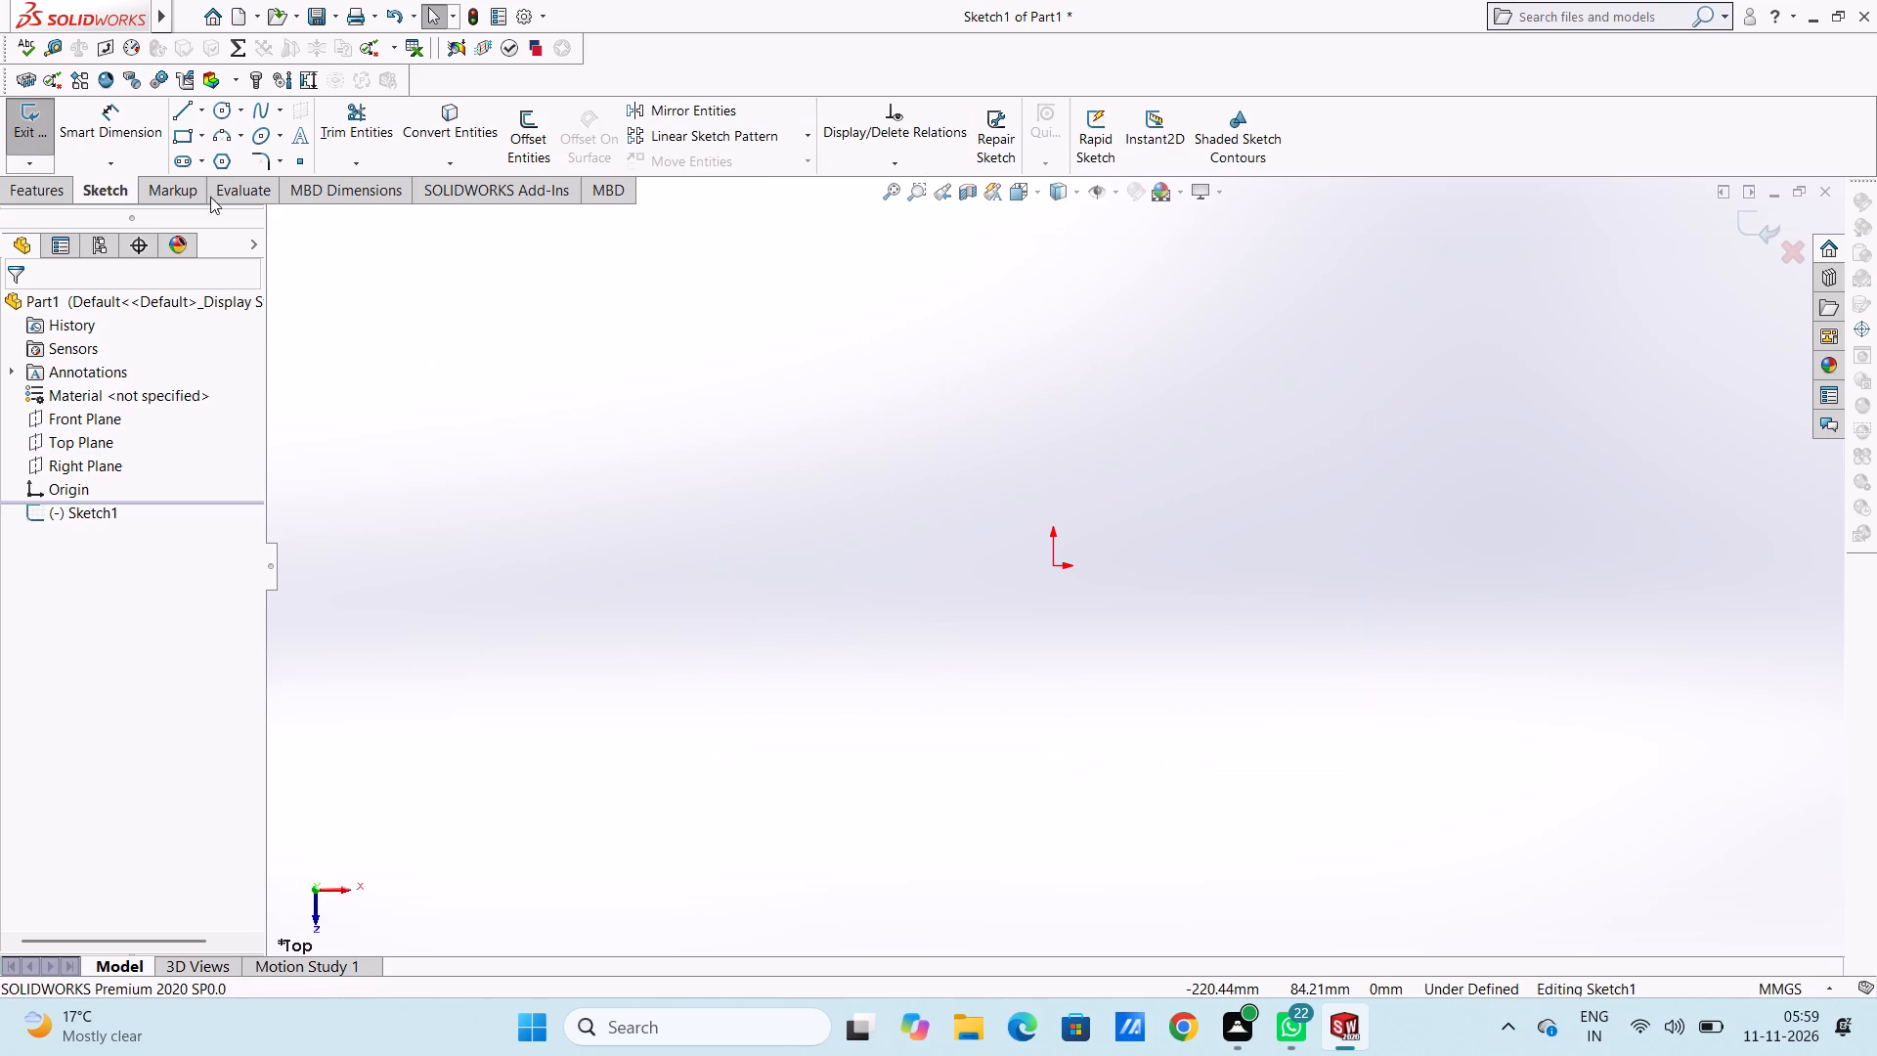
{"action": "left_click", "coordinate": [227, 118]}
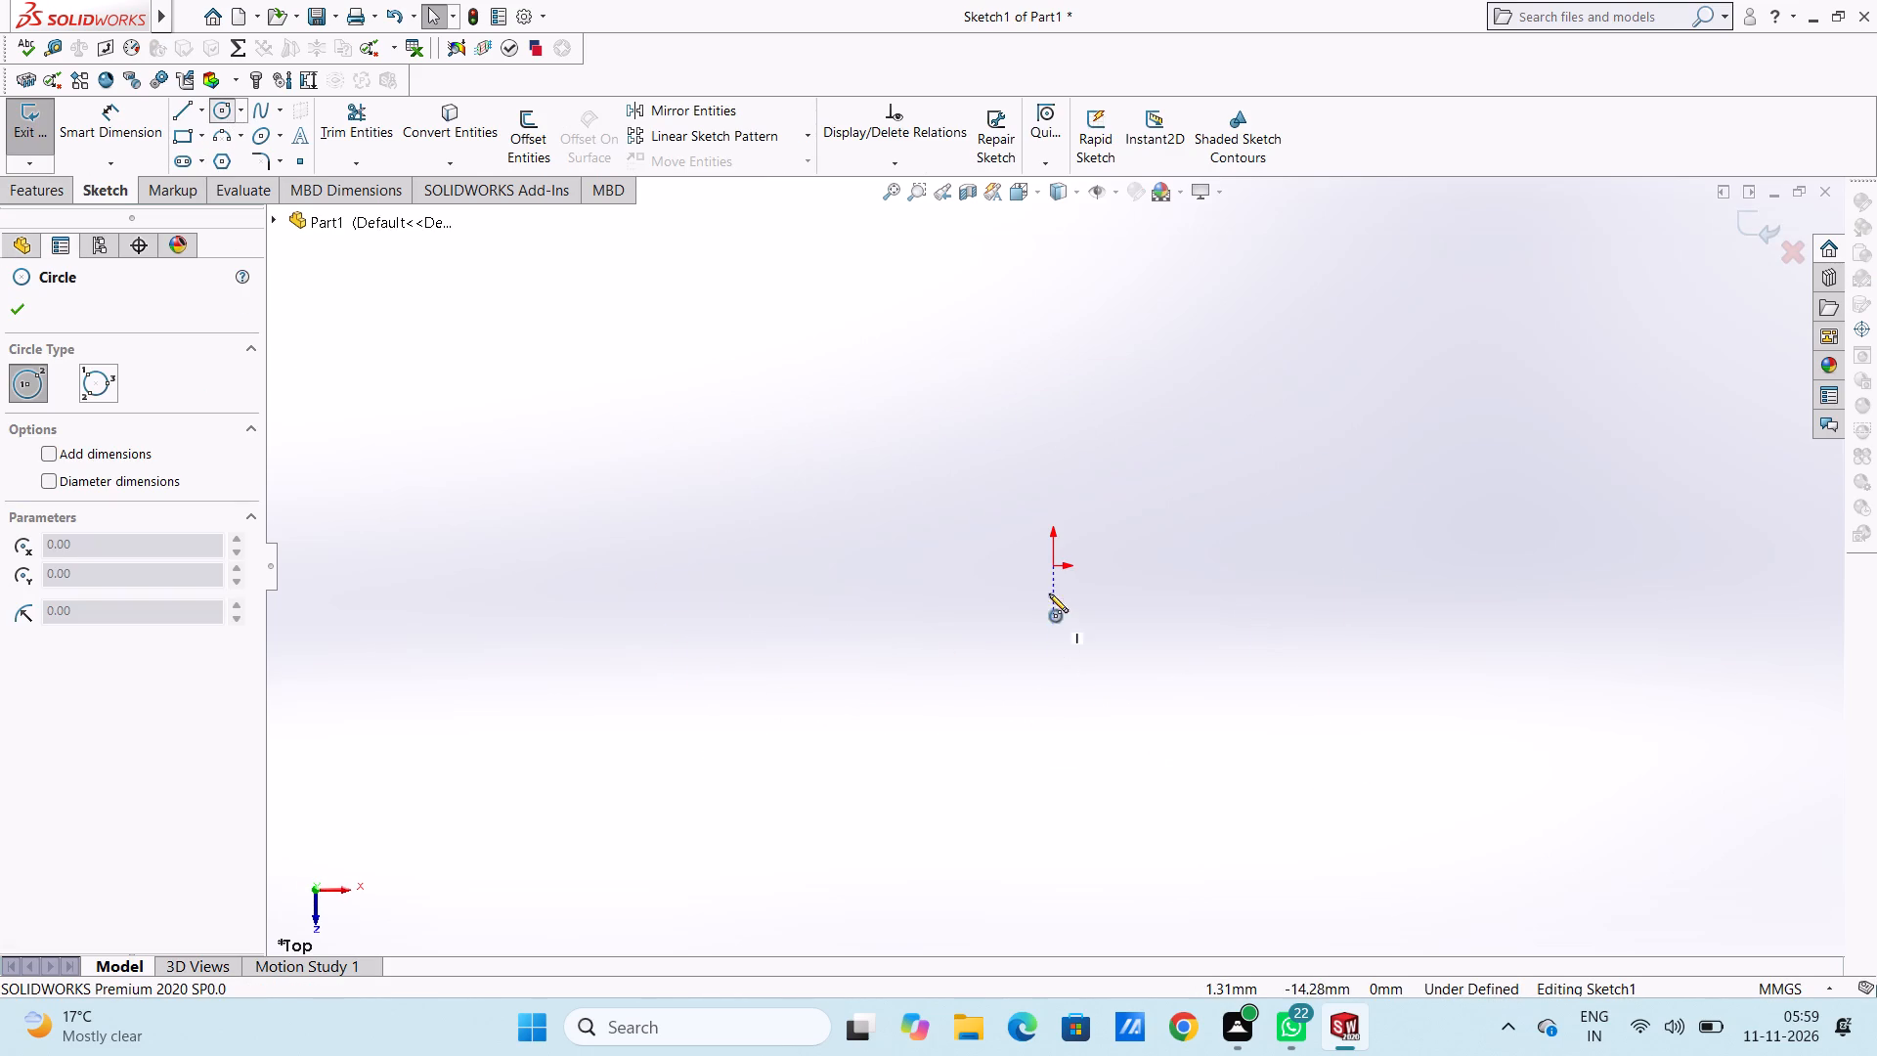
{"action": "left_click", "coordinate": [1055, 569]}
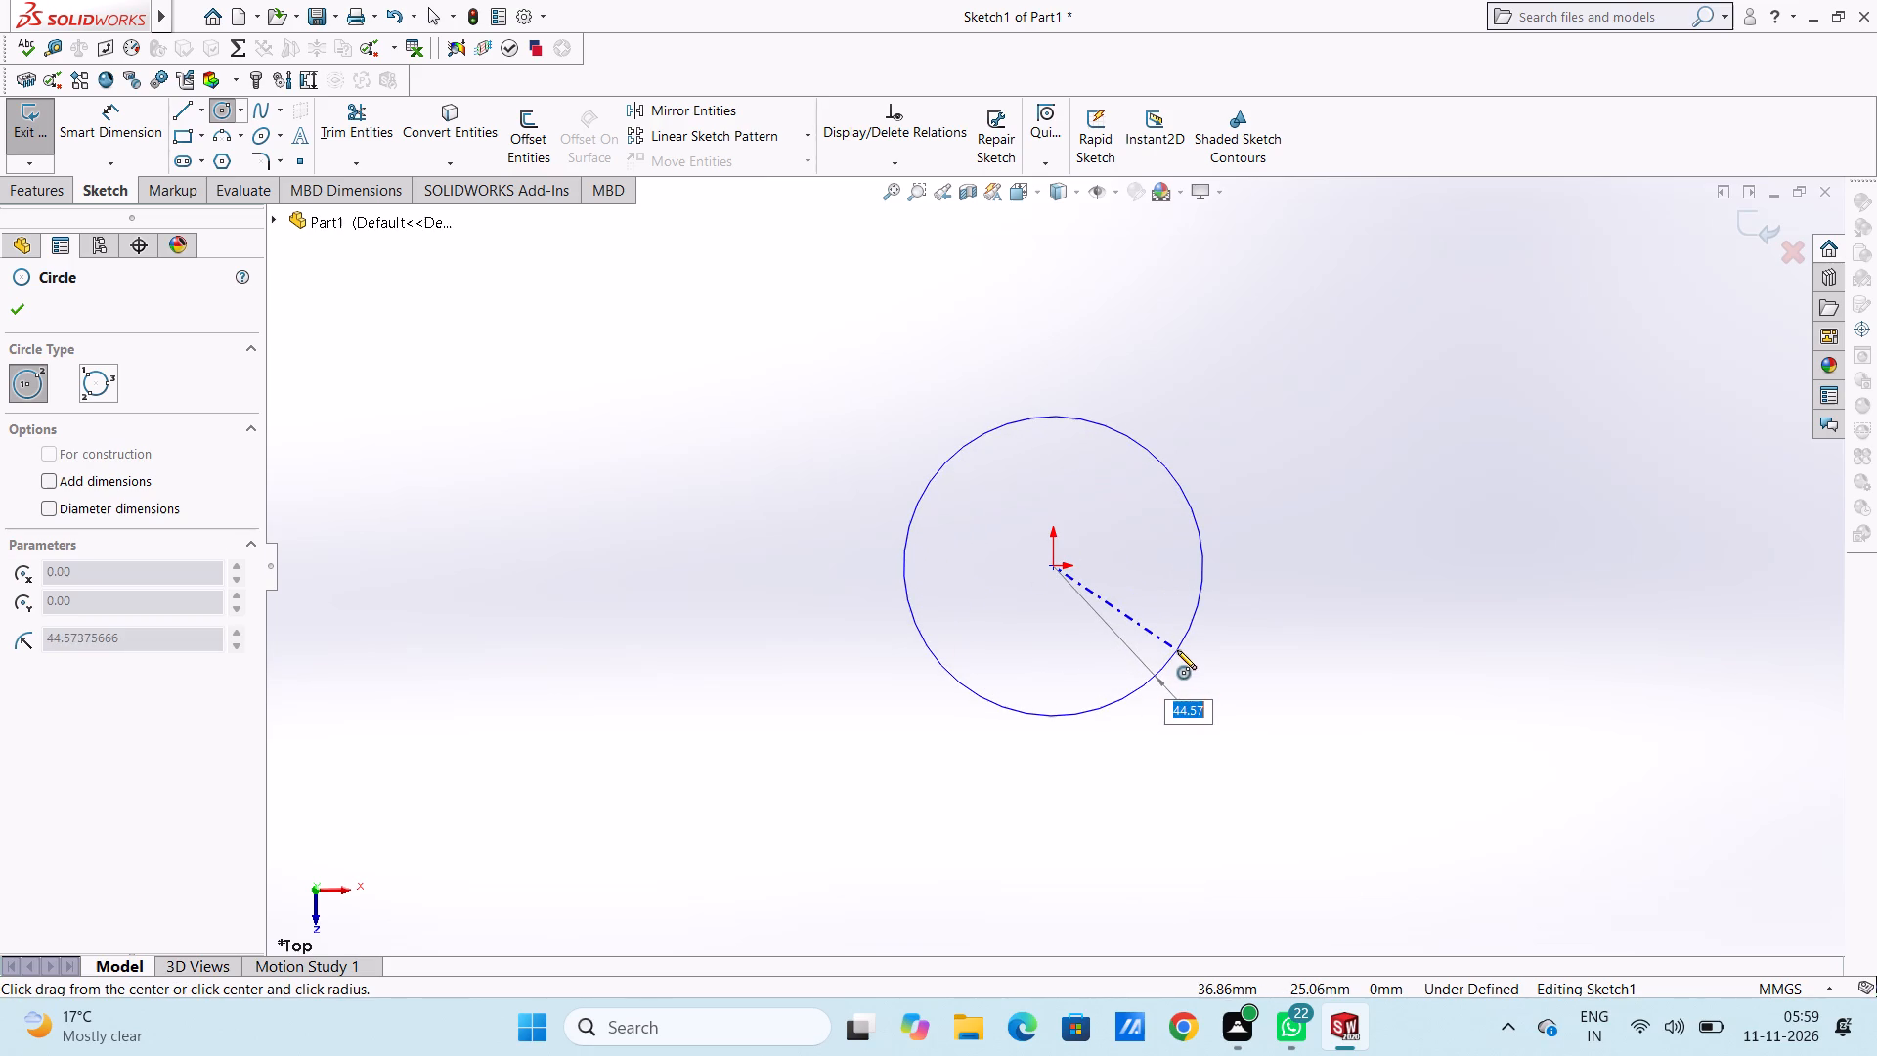
{"action": "left_click", "coordinate": [1177, 650]}
{"action": "right_click", "coordinate": [1379, 461]}
{"action": "left_click", "coordinate": [1399, 472]}
{"action": "left_click_drag", "start_coordinate": [1385, 480], "coordinate": [1372, 485]}
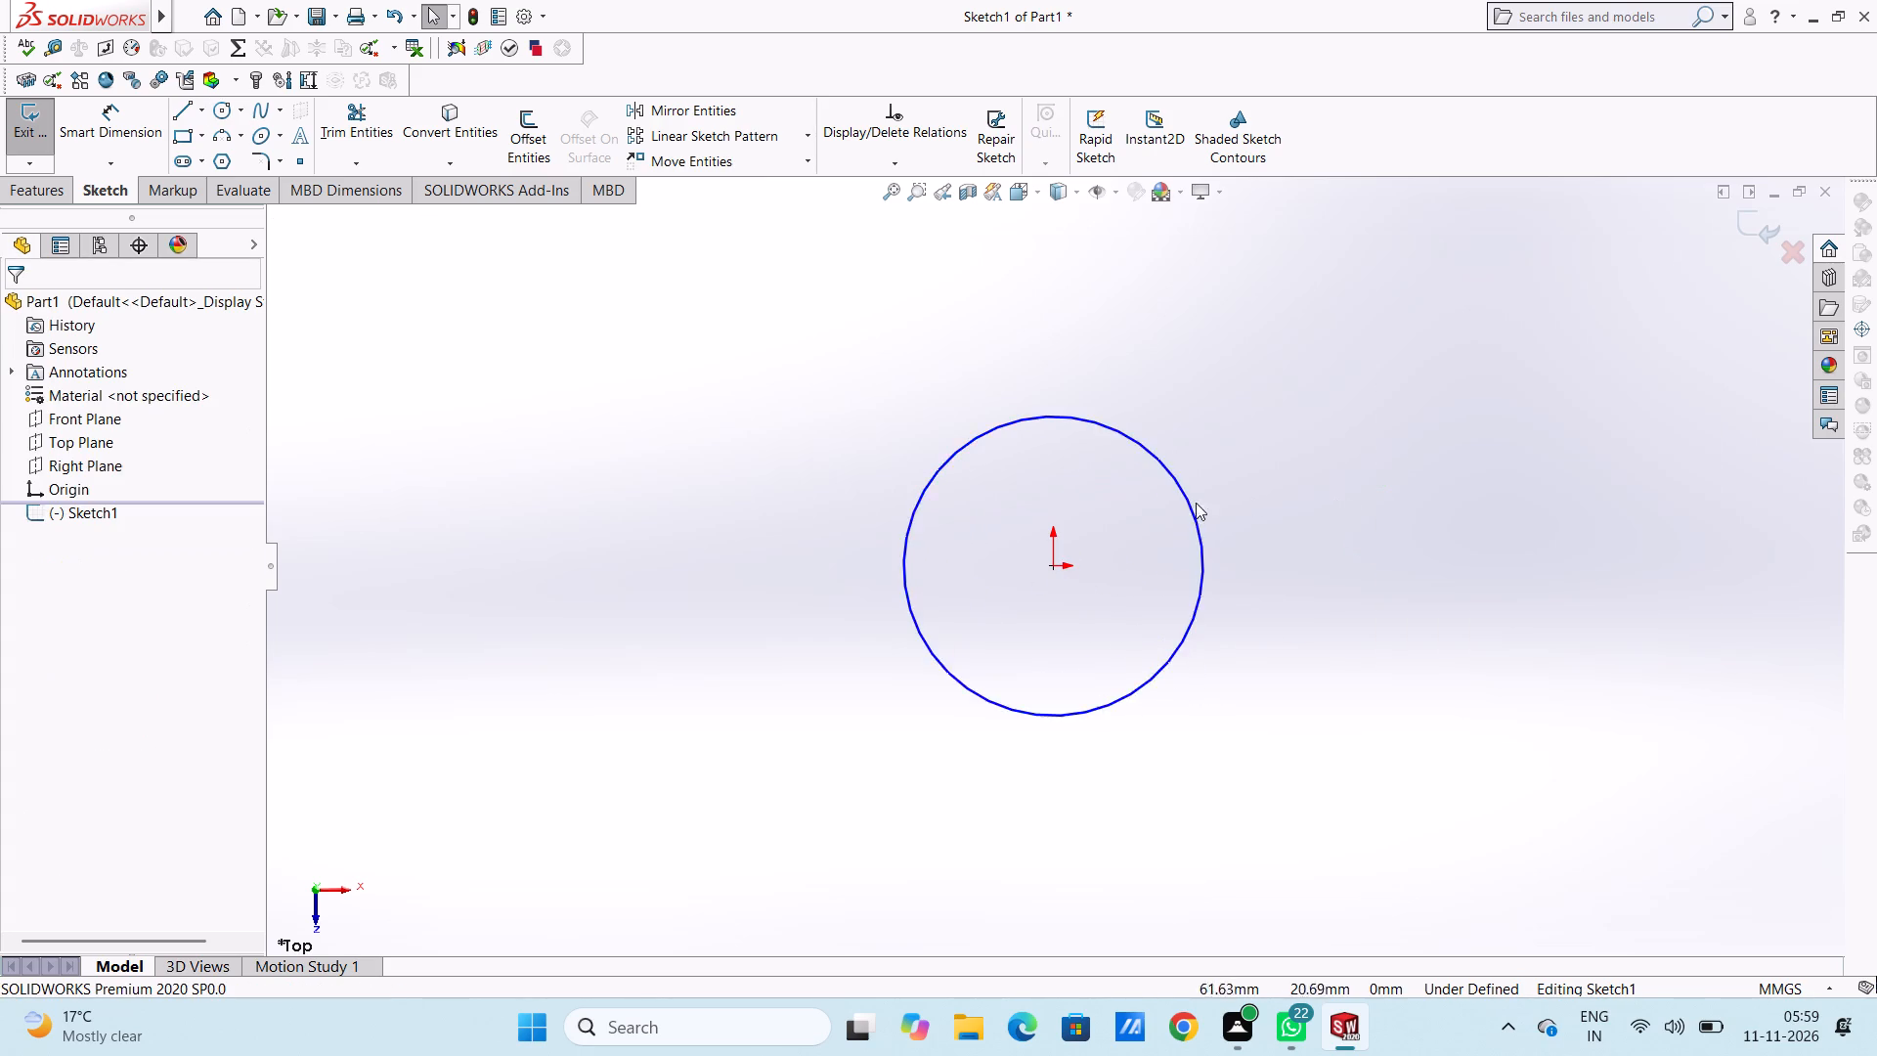
Add a diameter dimension to the circle, placed outside it, and open its value for editing.
{"action": "left_click", "coordinate": [115, 127]}
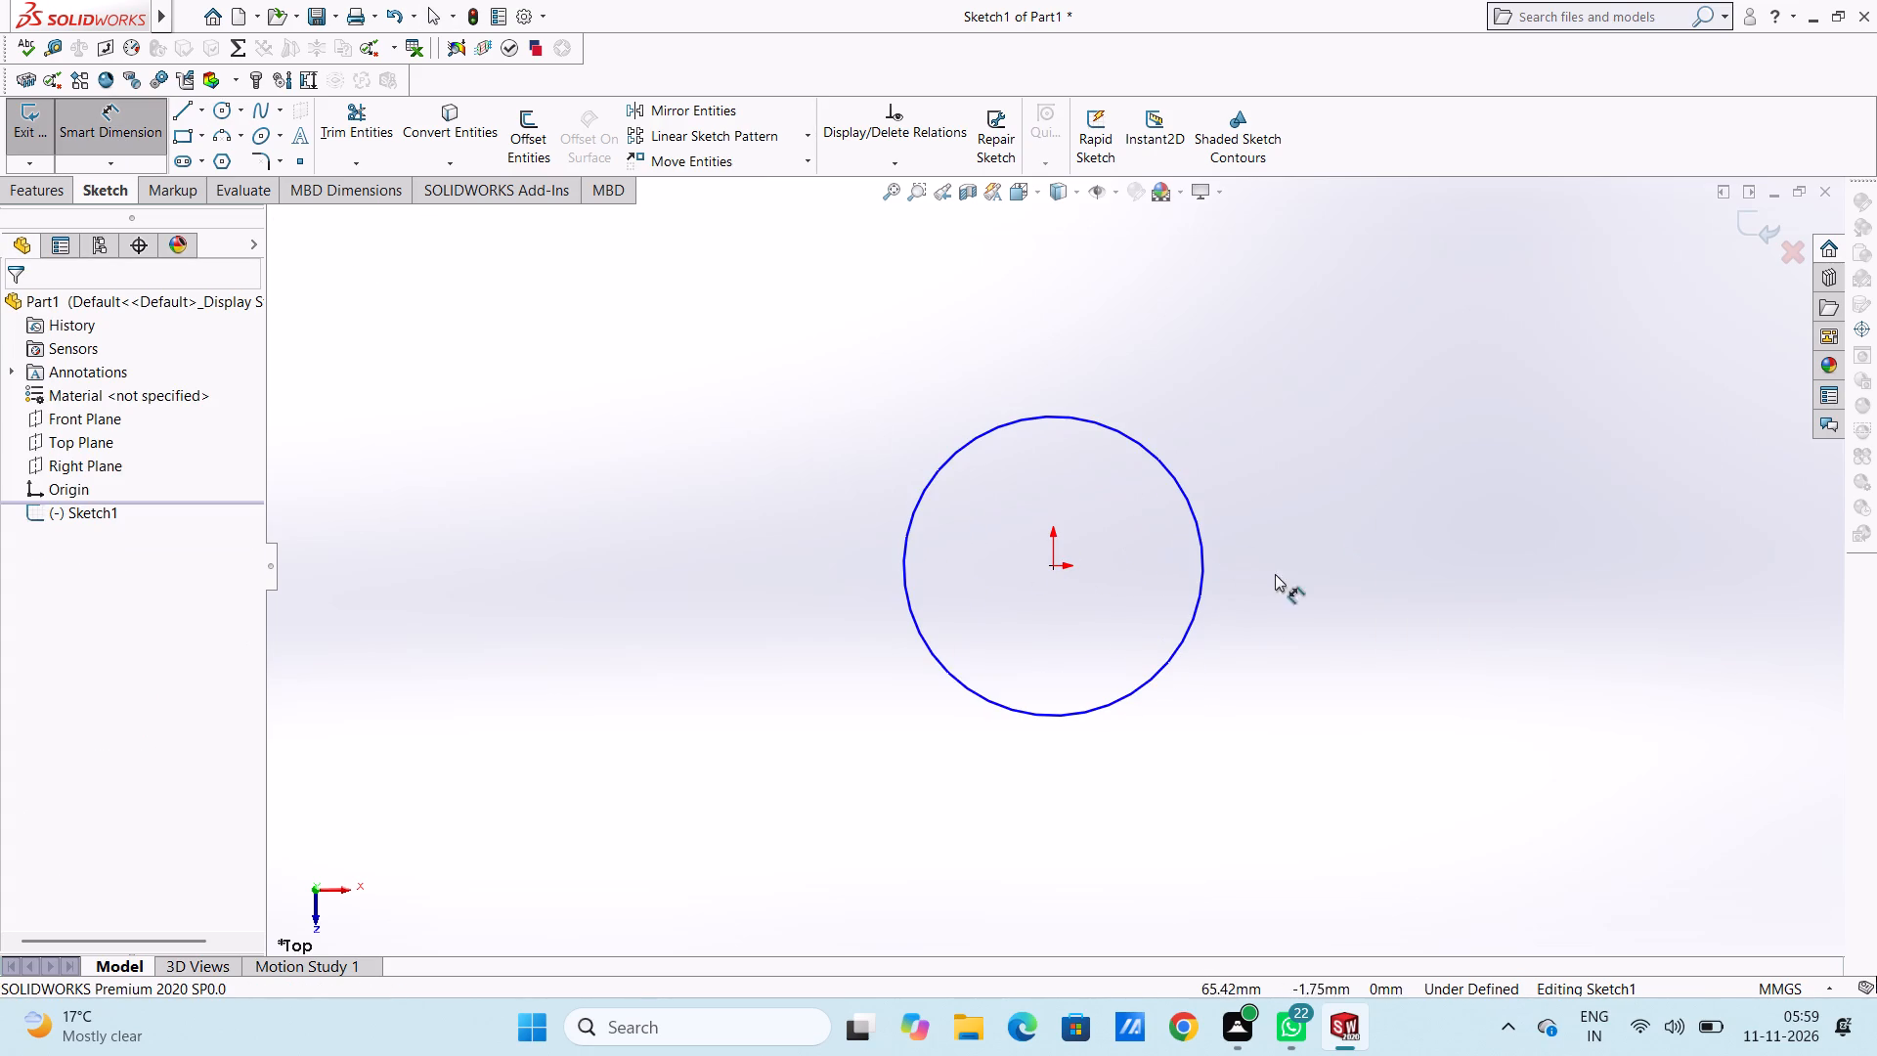
{"action": "left_click", "coordinate": [1198, 607]}
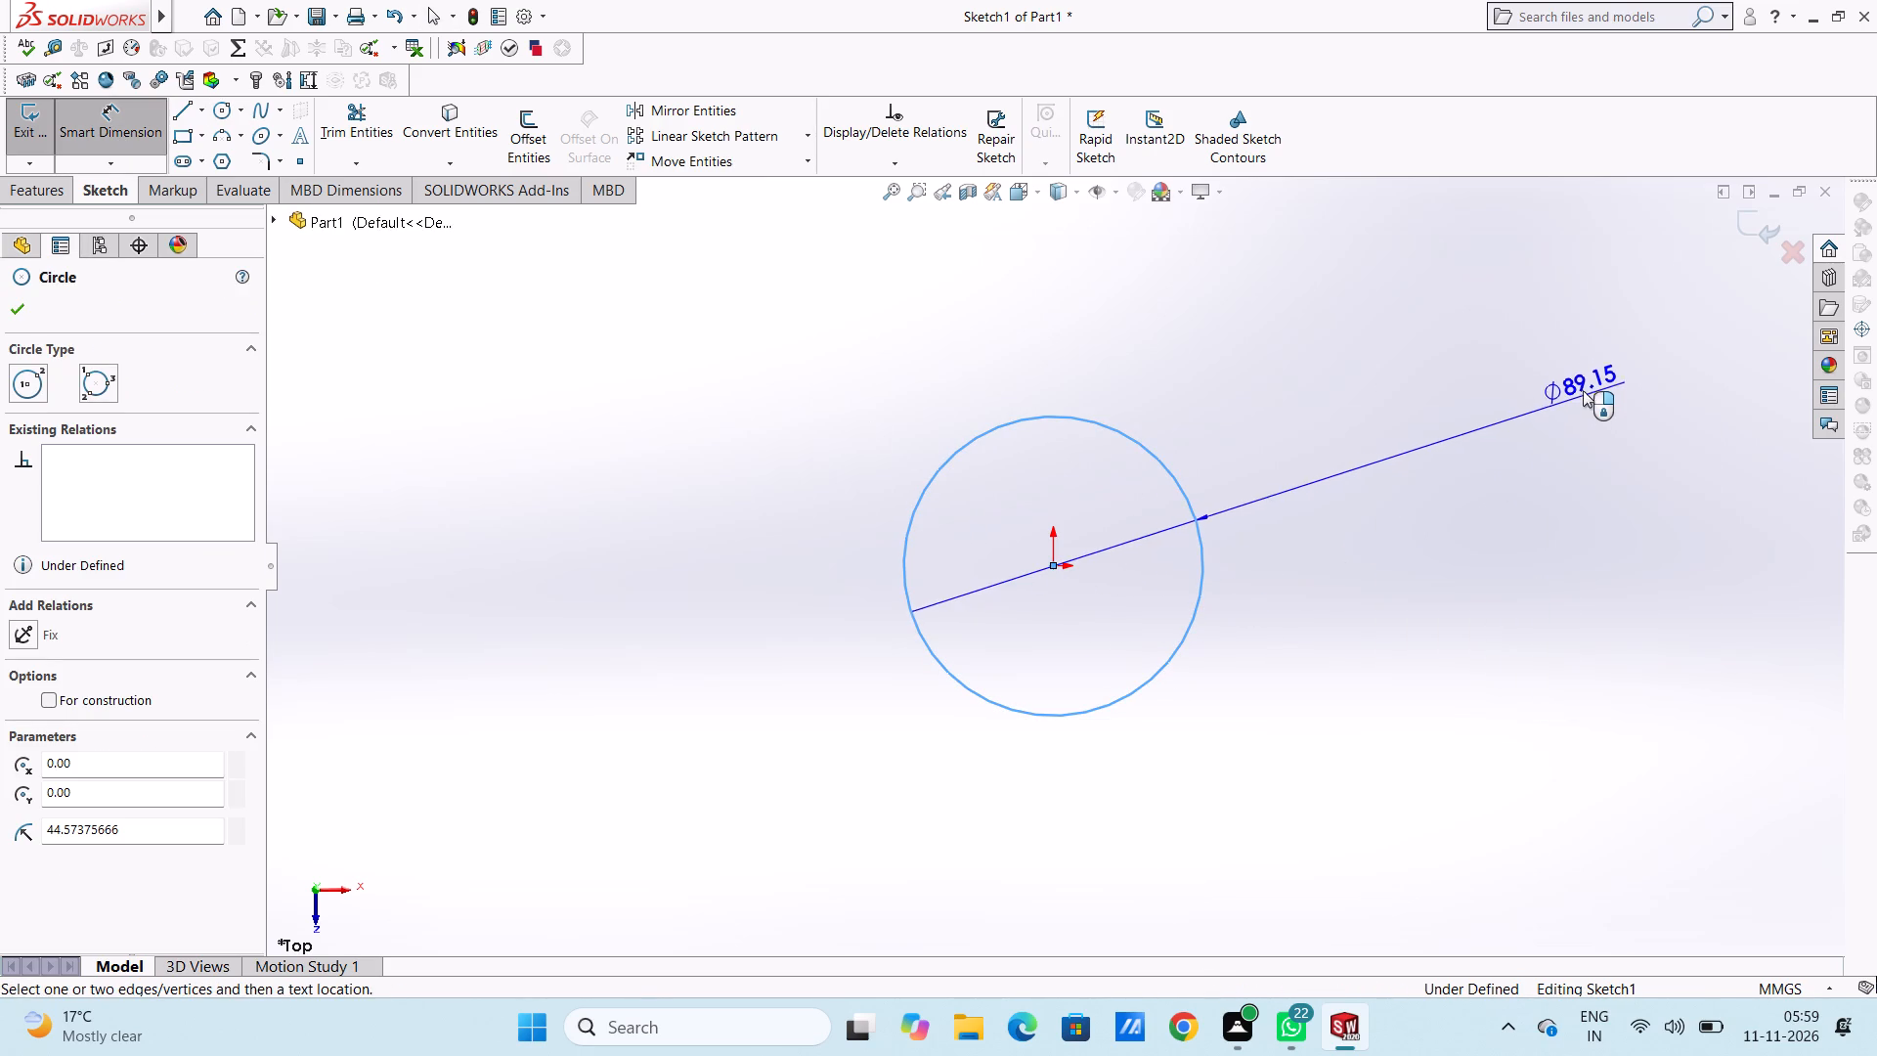
{"action": "left_click", "coordinate": [1587, 384]}
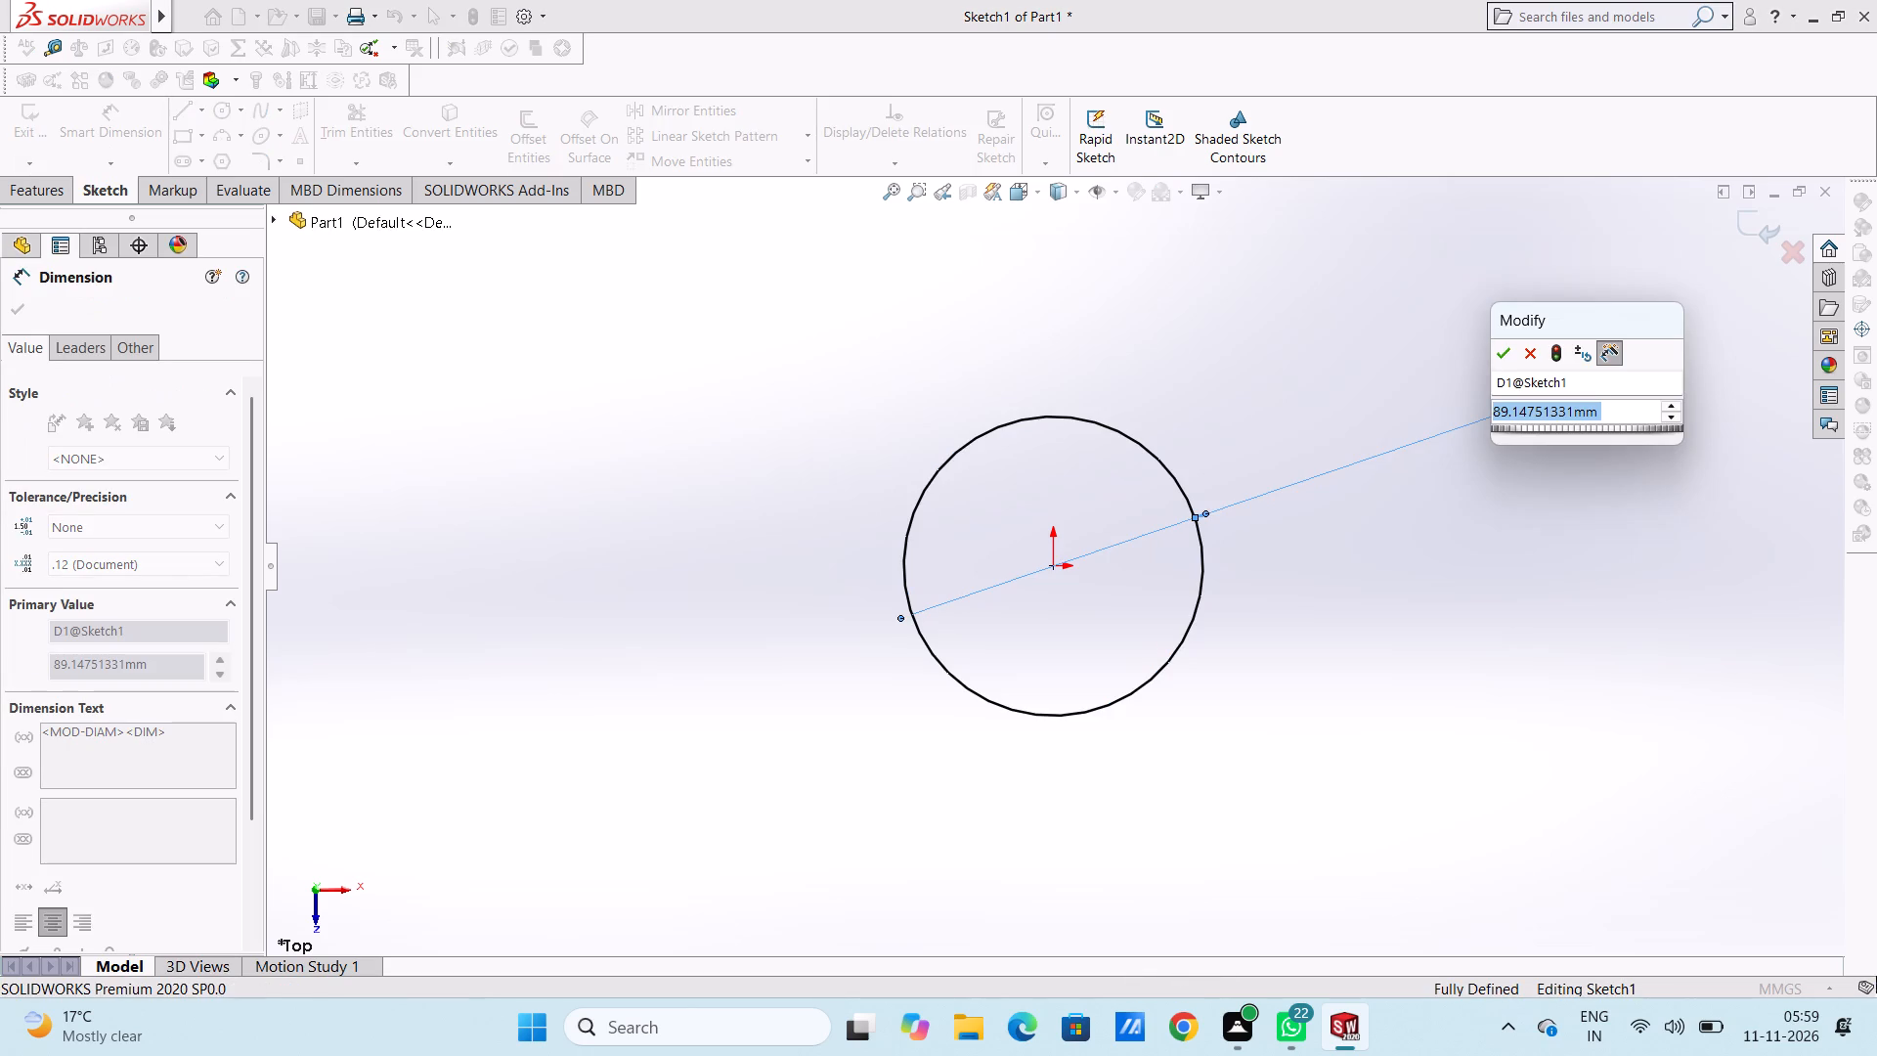
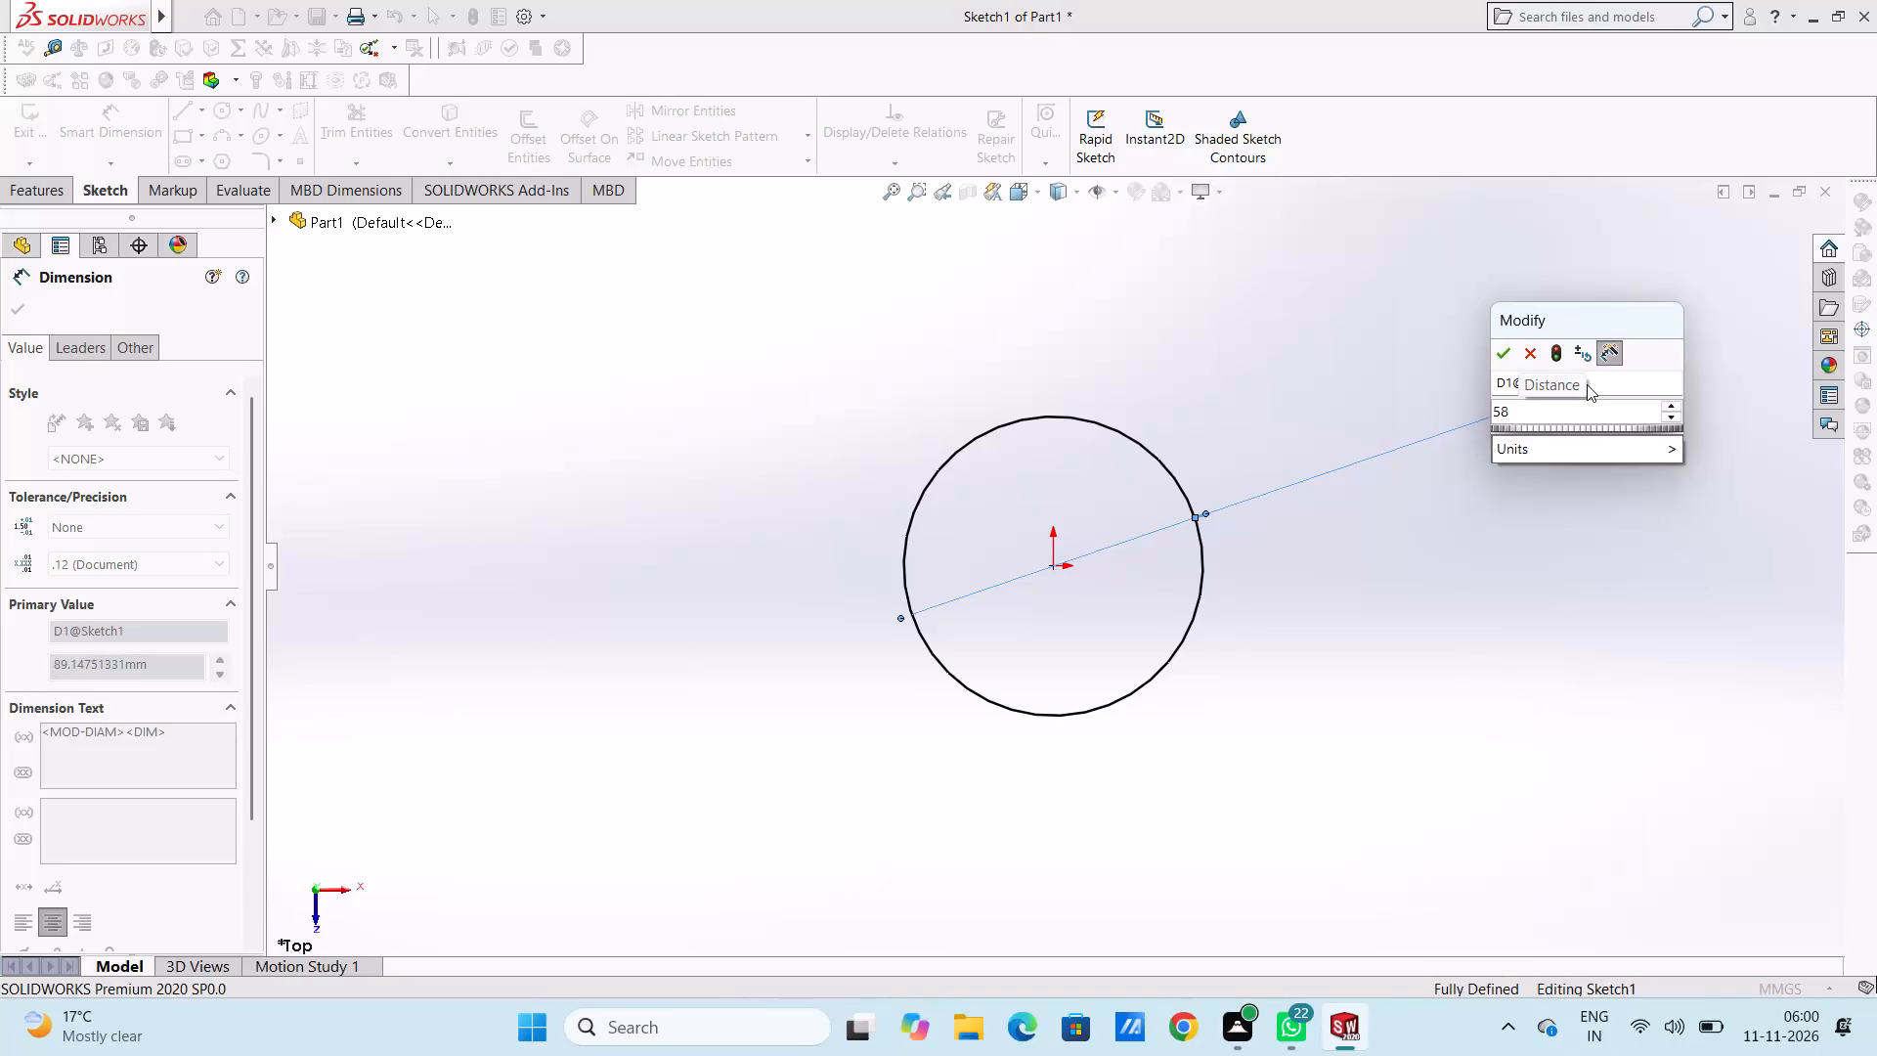
Set the circle's diameter to 58 mm.
{"action": "key", "text": "Return"}
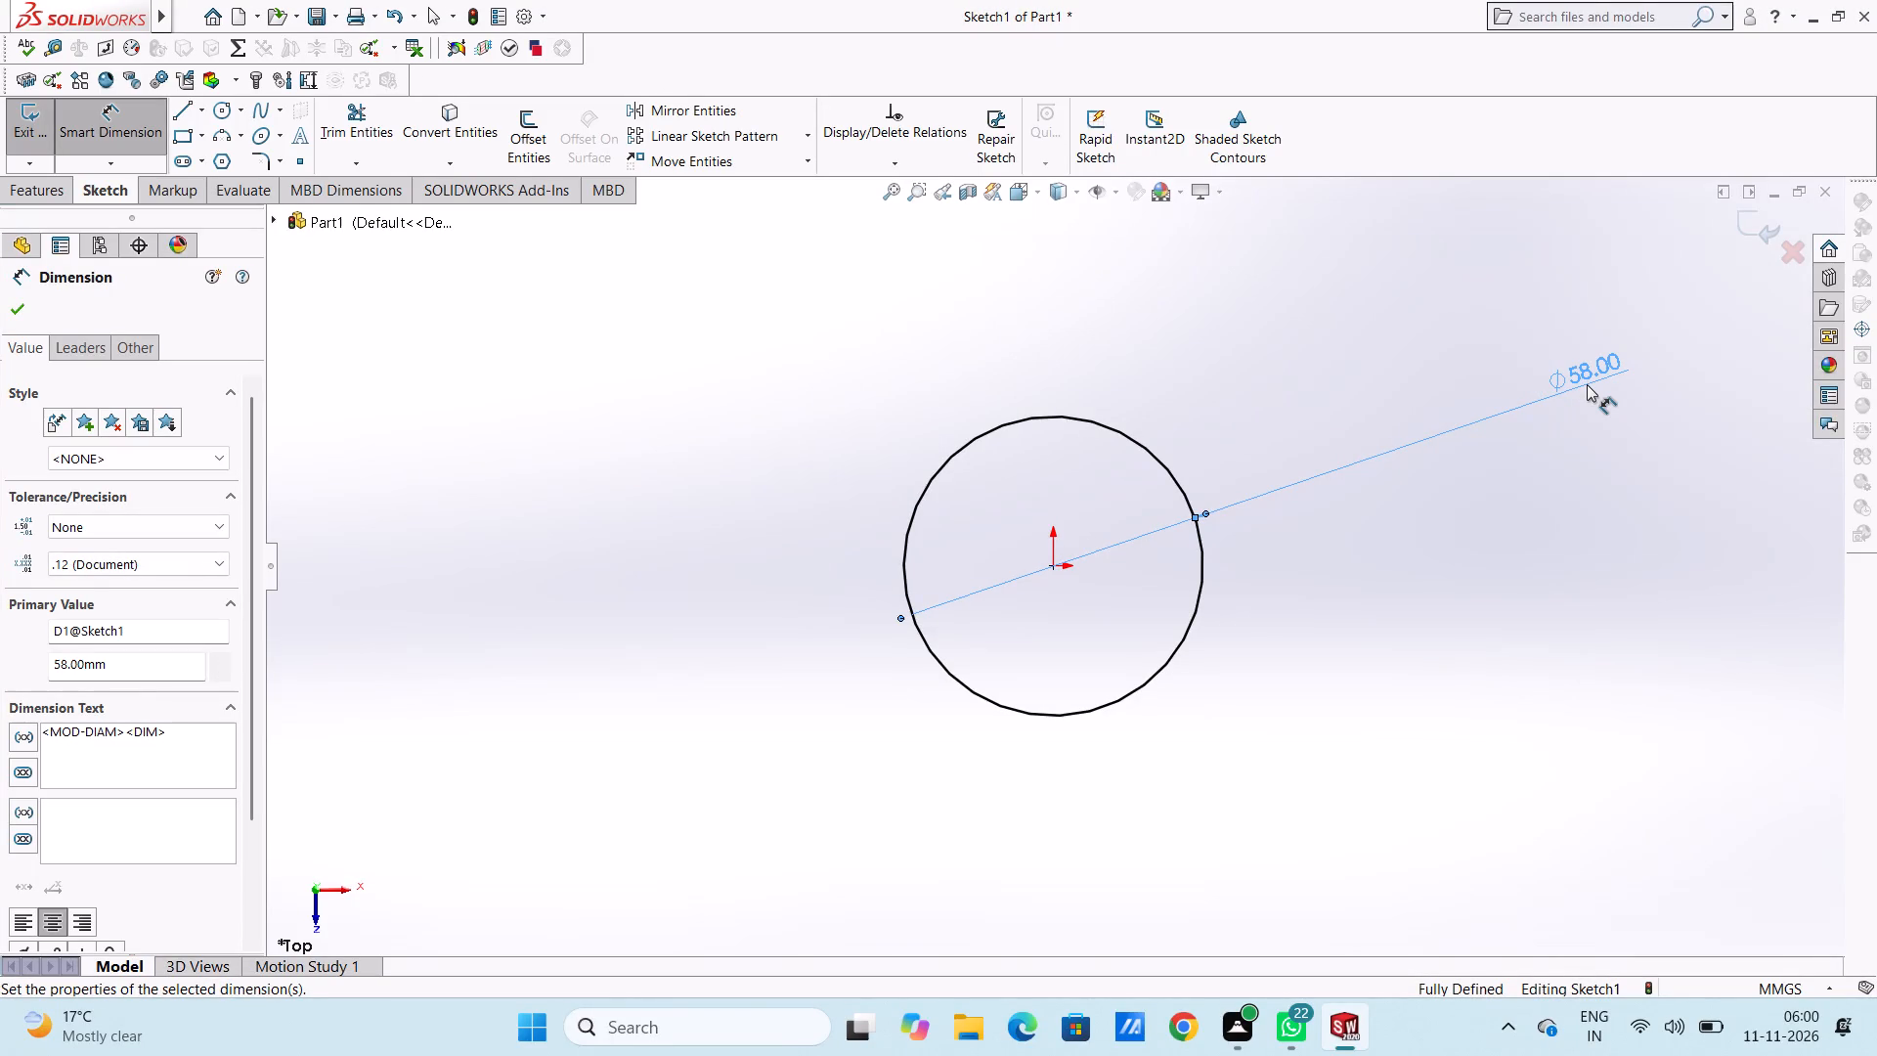
{"action": "left_click_drag", "start_coordinate": [1424, 819], "coordinate": [1419, 807]}
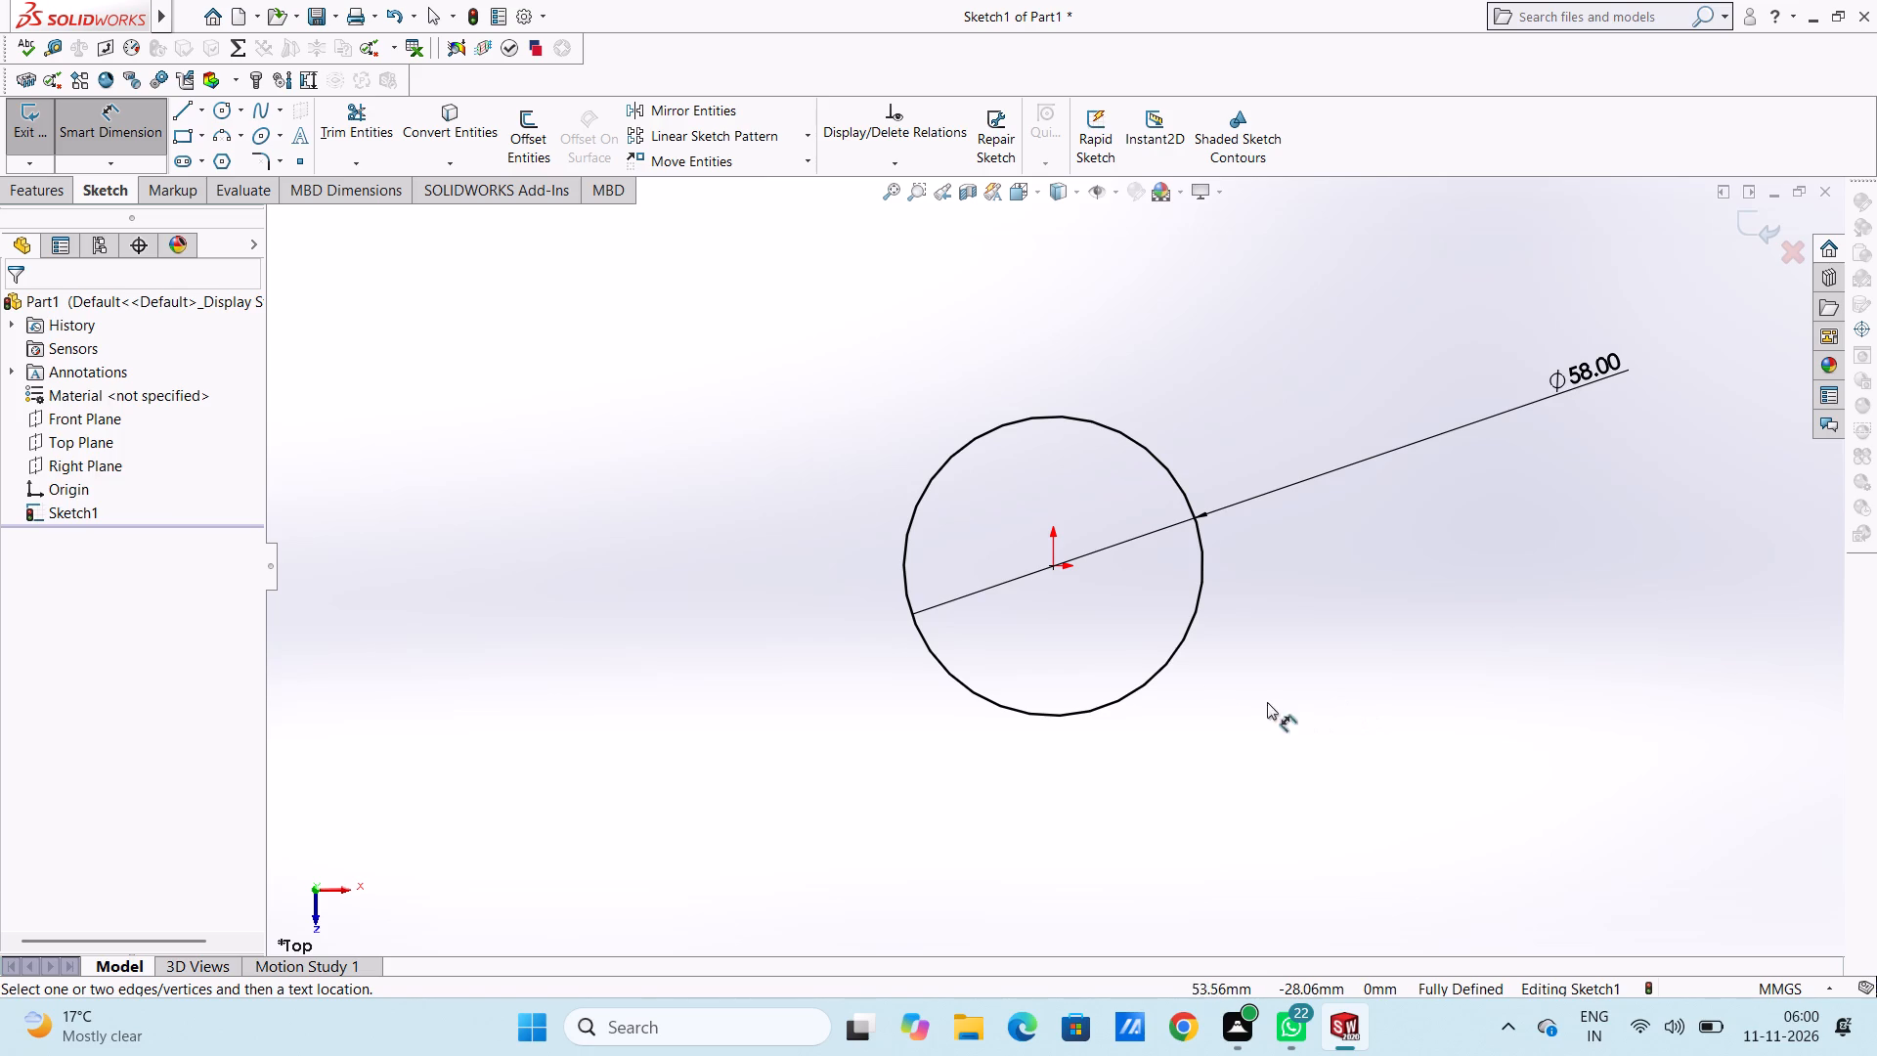
Draw a second circle centred on the origin inside the 58 mm circle, with a radius of about 16.4 mm.
{"action": "left_click", "coordinate": [217, 109]}
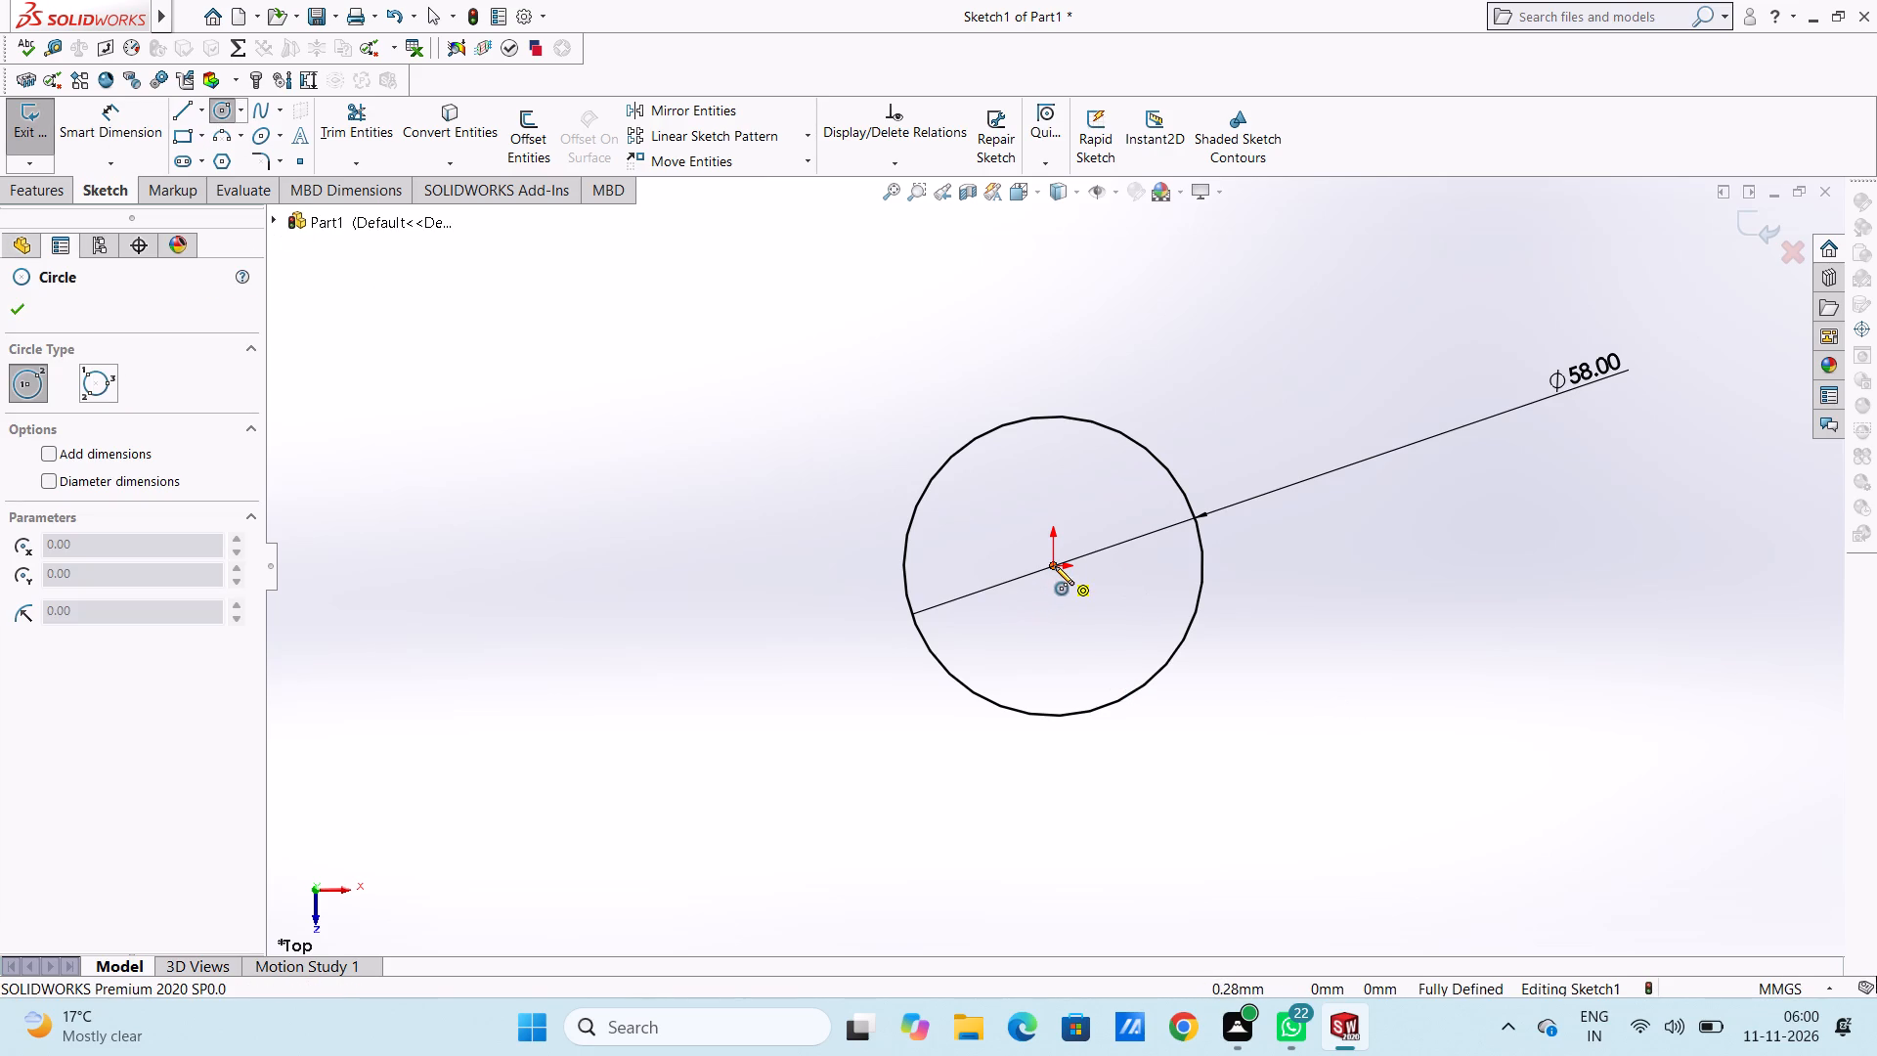
{"action": "left_click", "coordinate": [1055, 566]}
{"action": "left_click", "coordinate": [1105, 634]}
{"action": "right_click", "coordinate": [1346, 302]}
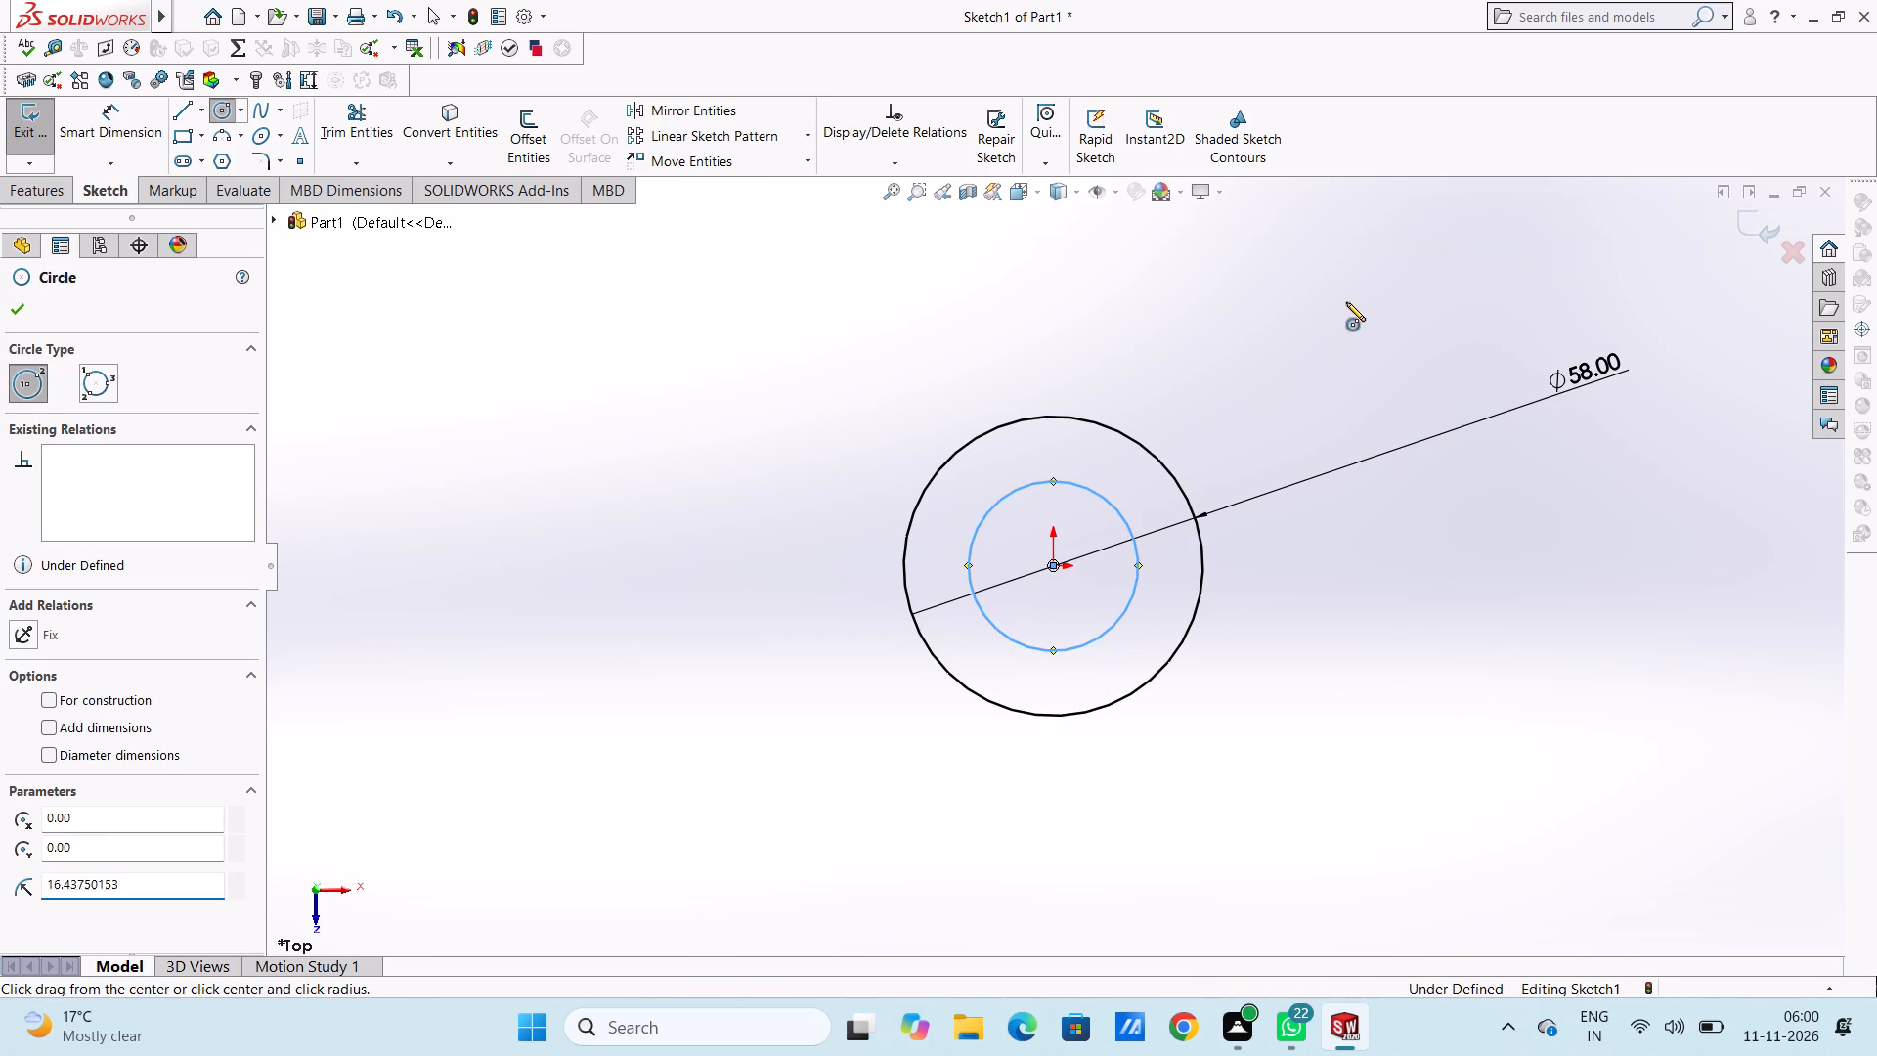
{"action": "left_click", "coordinate": [1367, 317]}
{"action": "left_click_drag", "start_coordinate": [1288, 347], "coordinate": [1270, 356]}
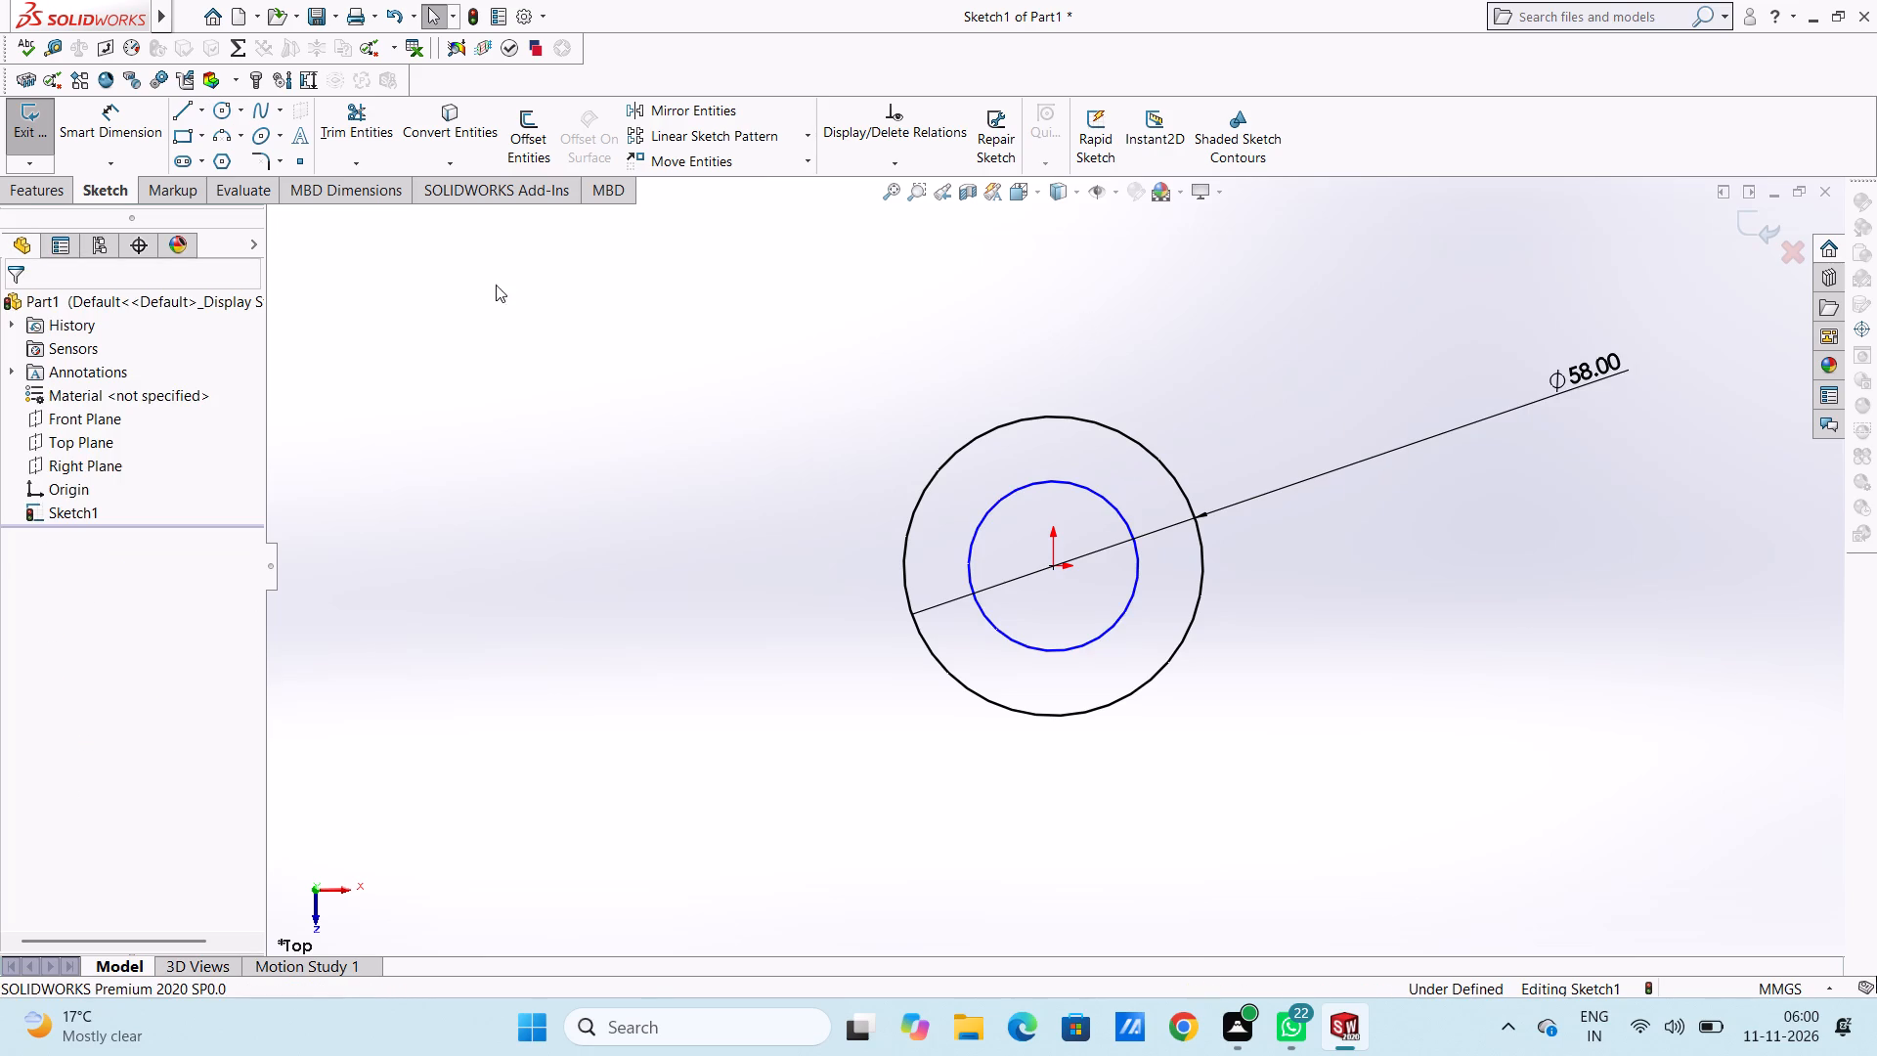
Dimension the inner circle's diameter as 45 mm, placing the dimension outside the circles.
{"action": "left_click", "coordinate": [103, 110]}
{"action": "left_click", "coordinate": [1127, 614]}
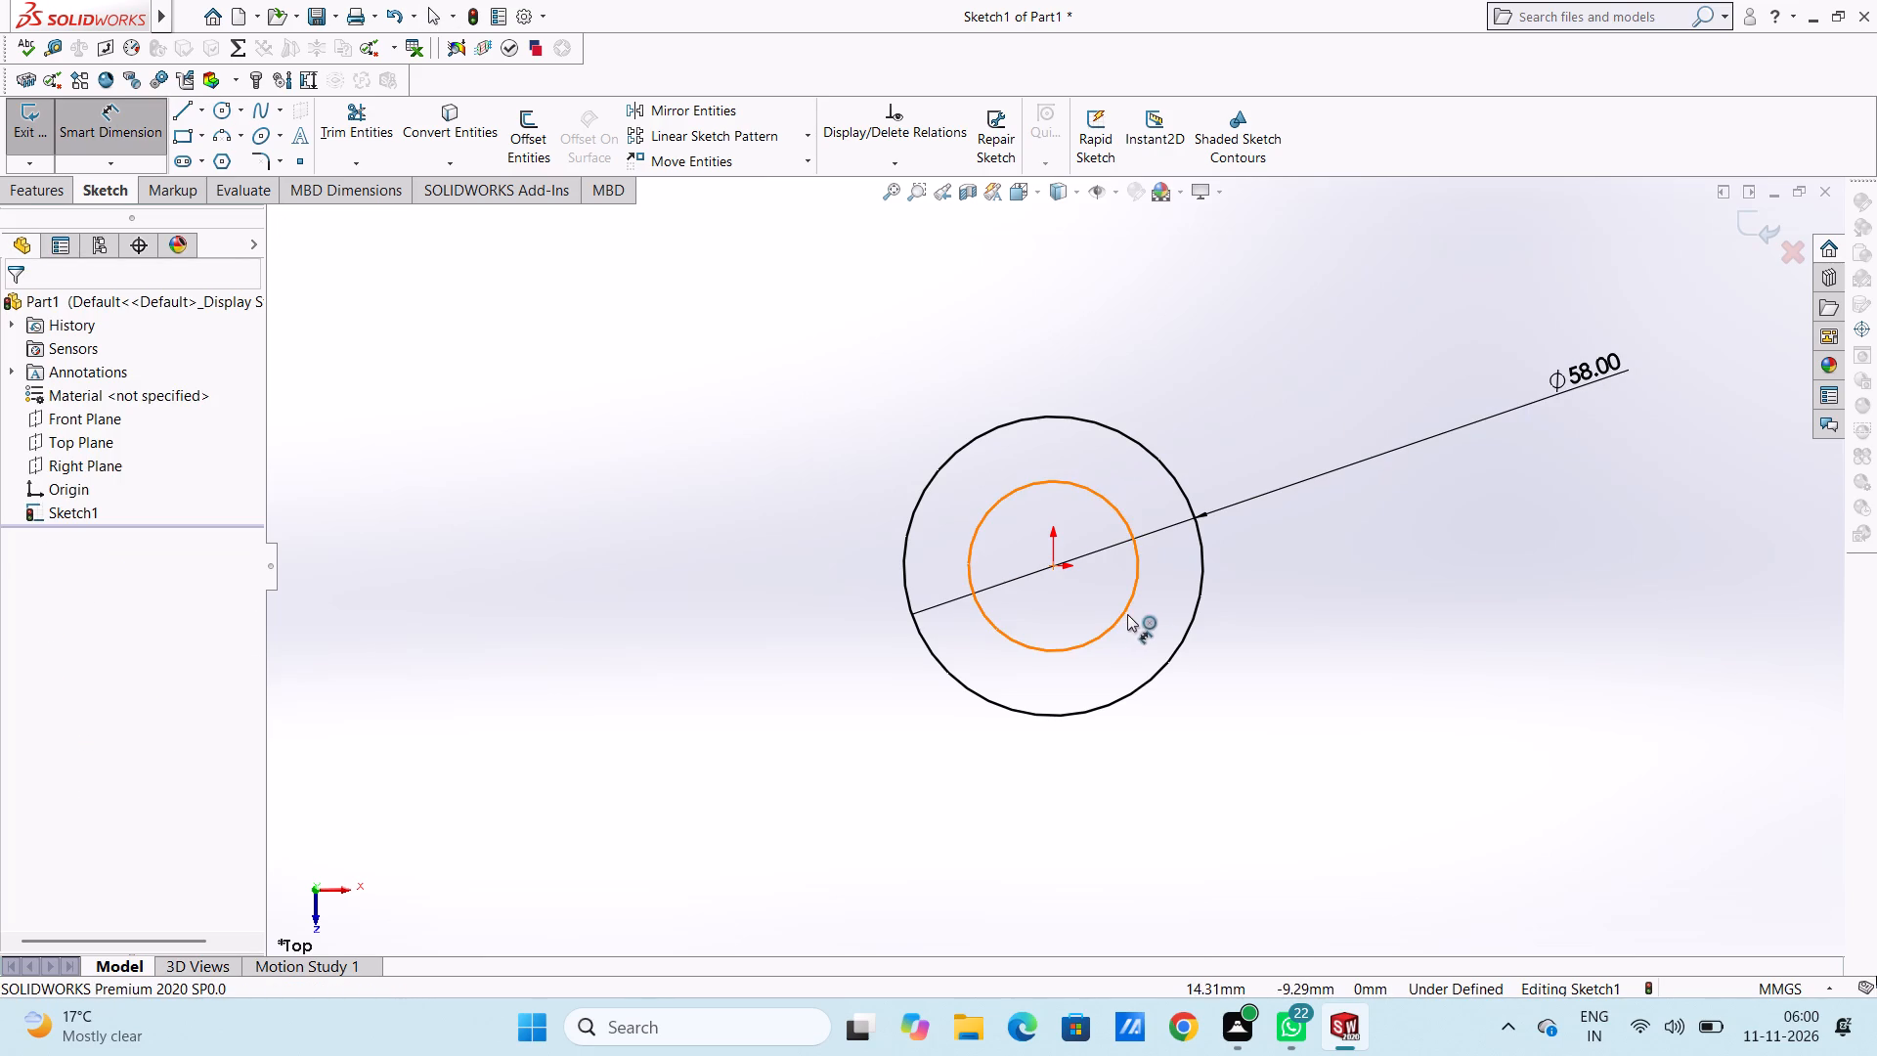
{"action": "left_click", "coordinate": [1443, 793]}
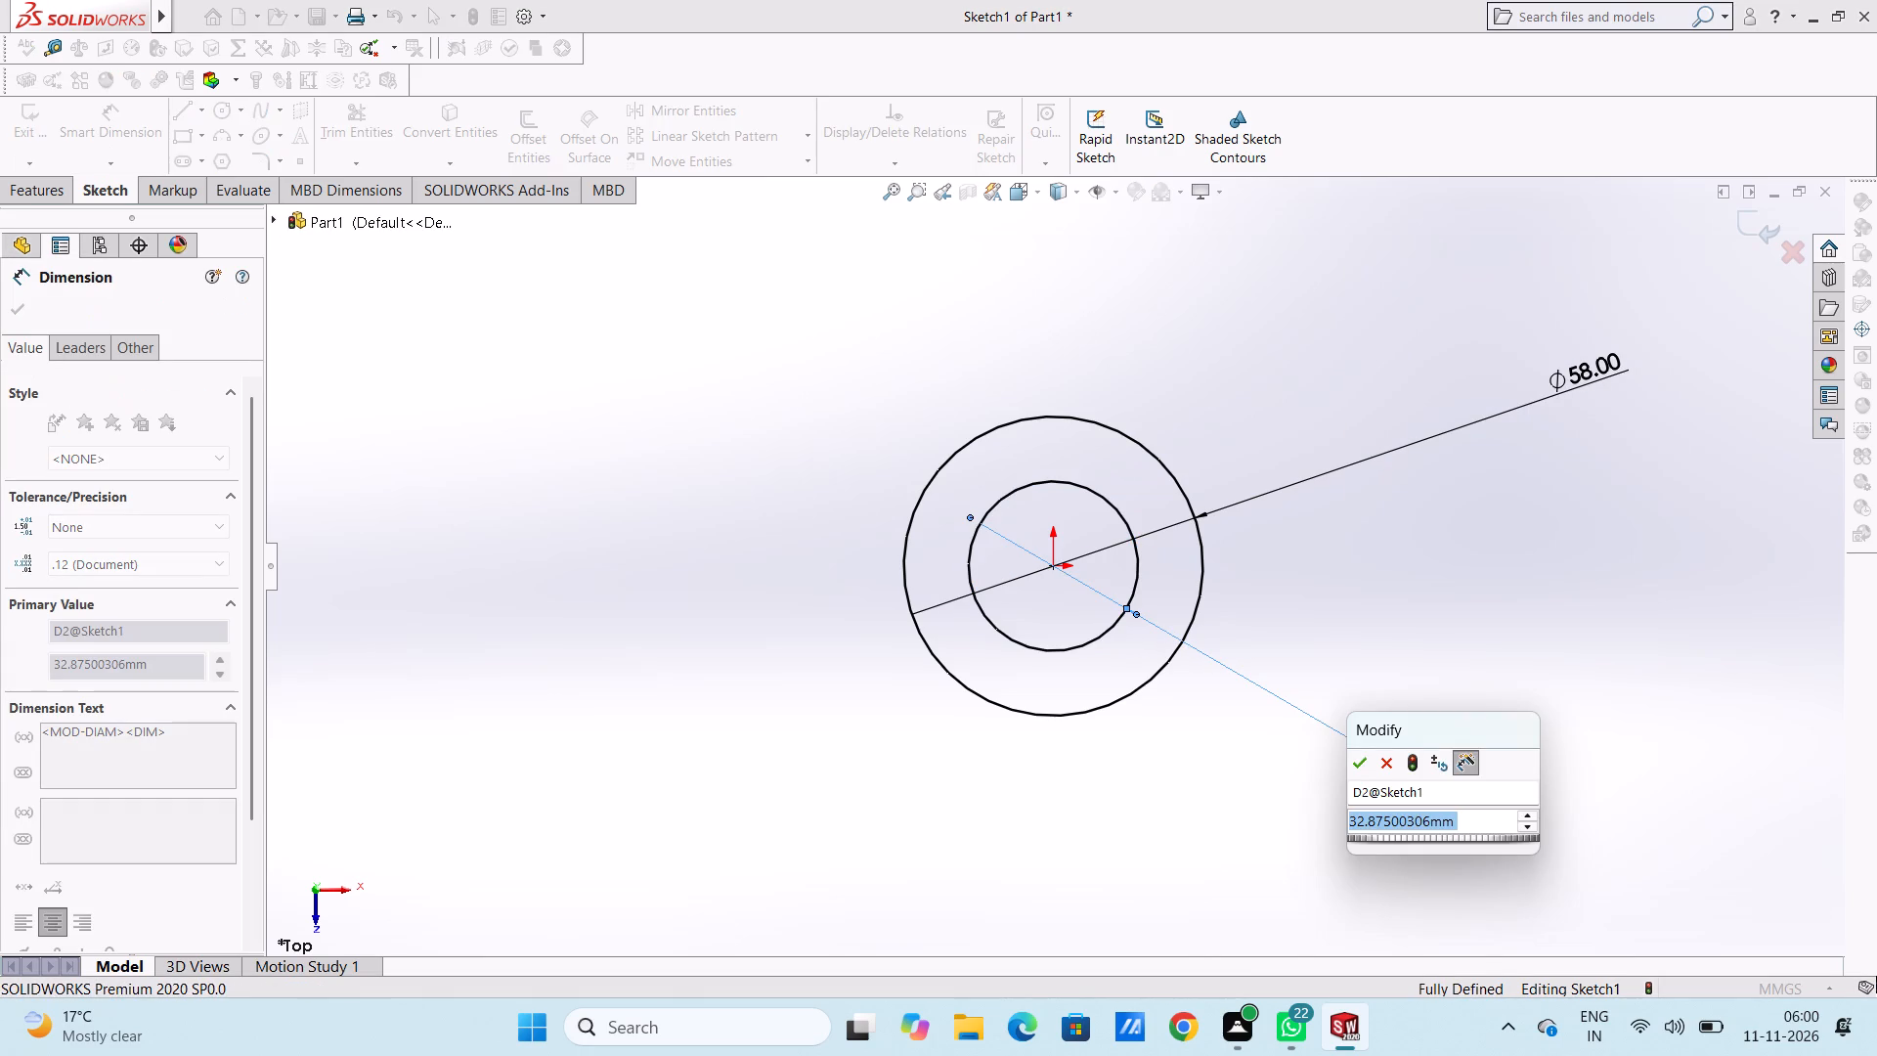
{"action": "type", "text": "45"}
{"action": "key", "text": "Return"}
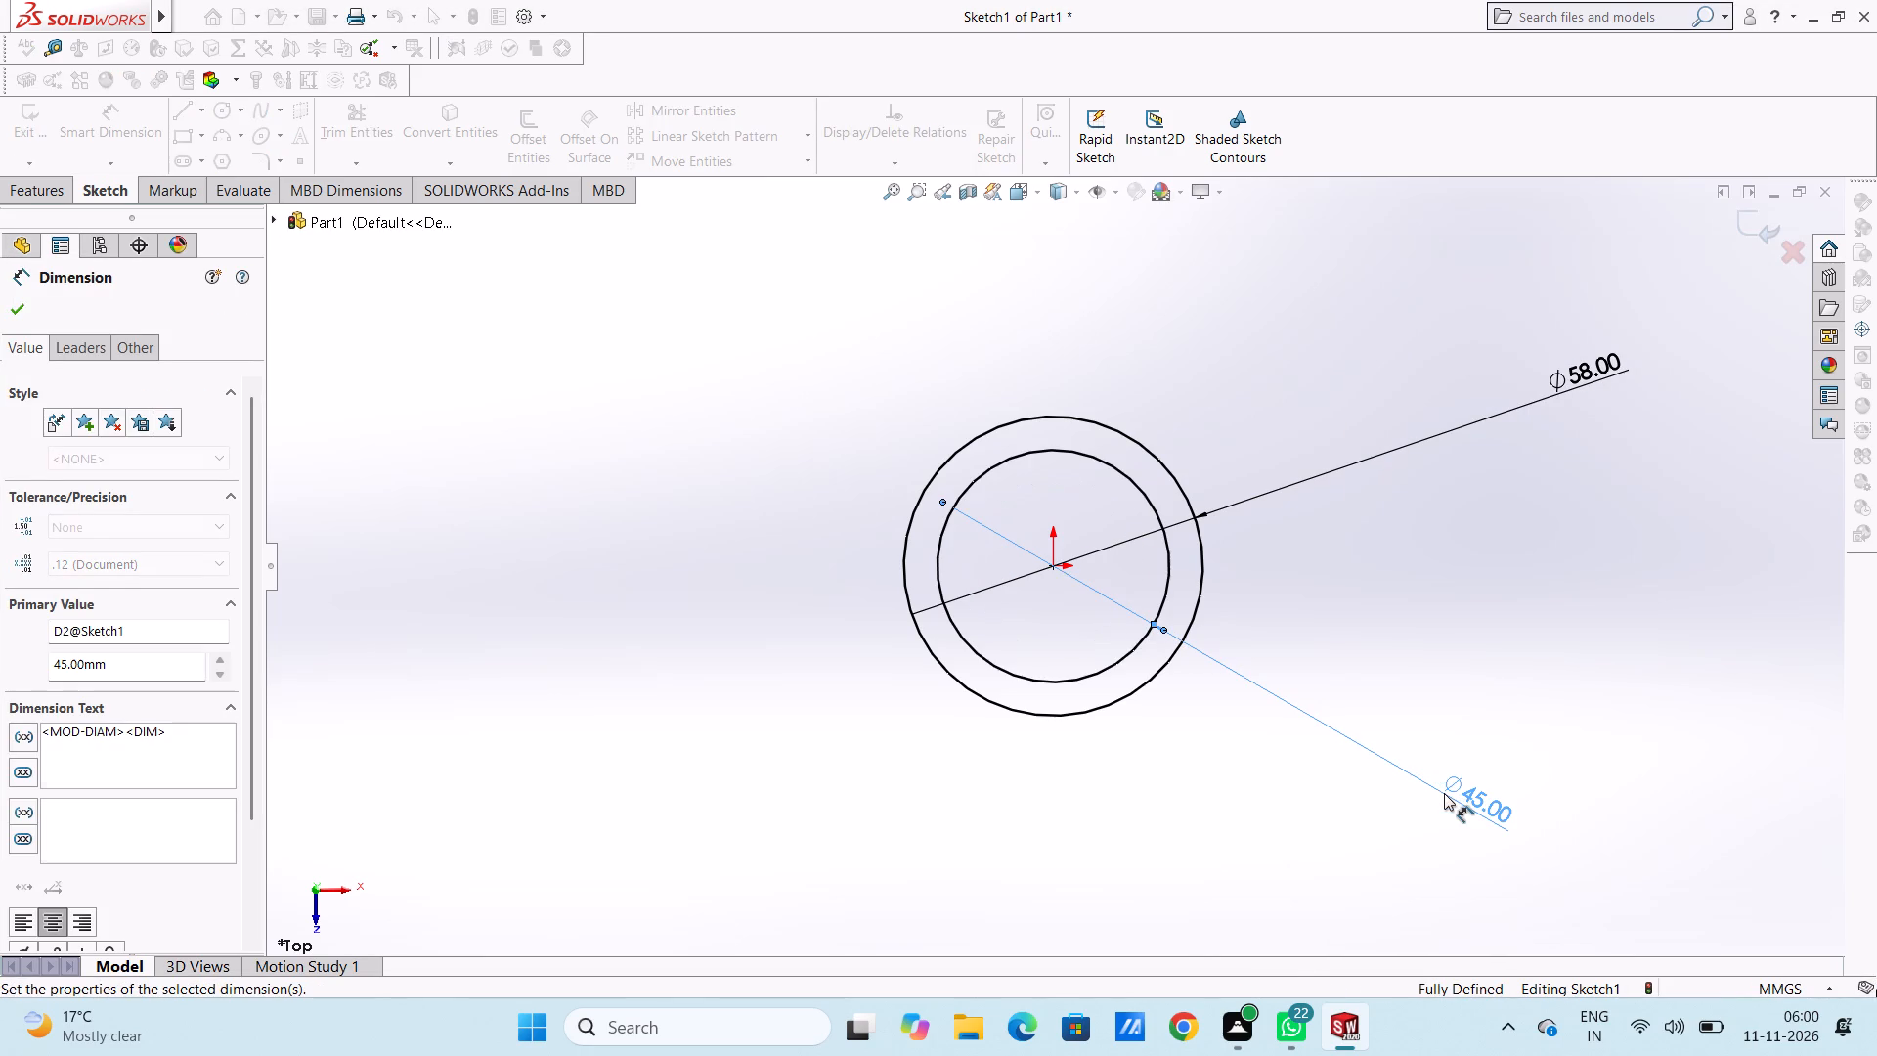
{"action": "left_click", "coordinate": [1409, 642]}
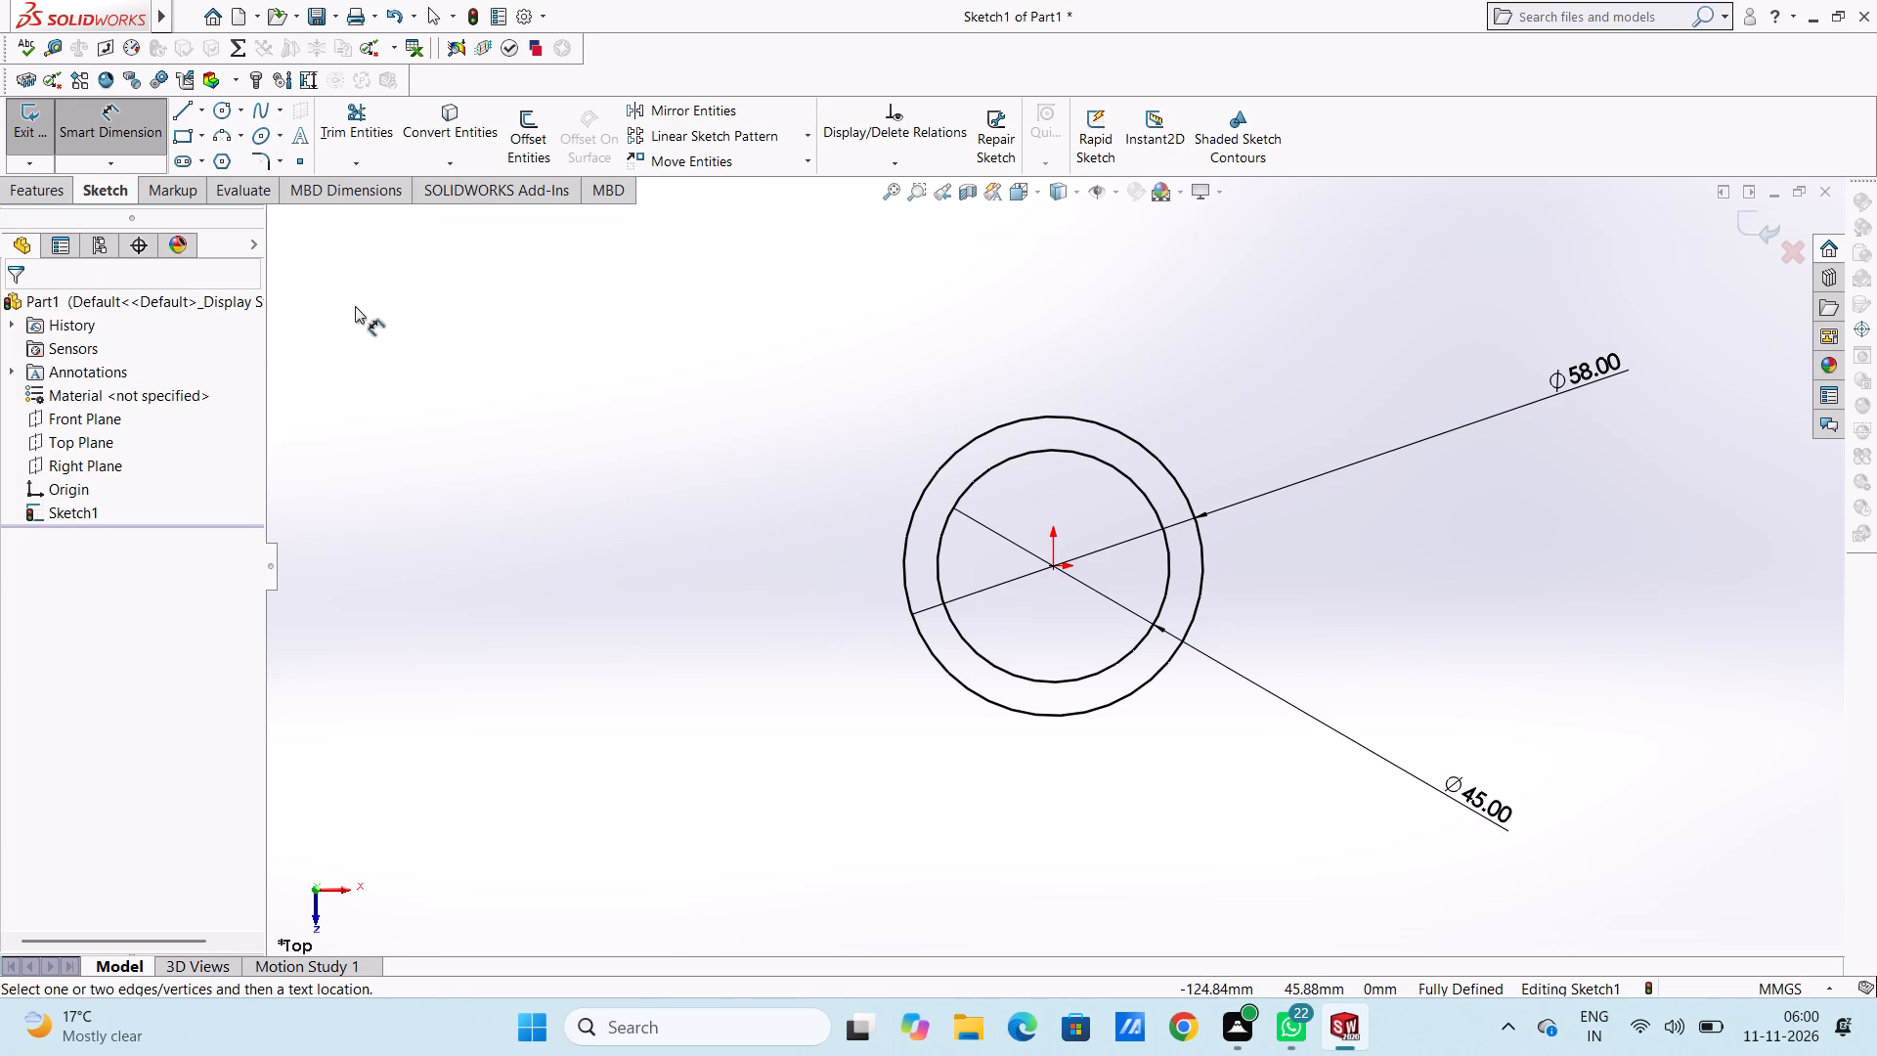
{"action": "left_click", "coordinate": [148, 127]}
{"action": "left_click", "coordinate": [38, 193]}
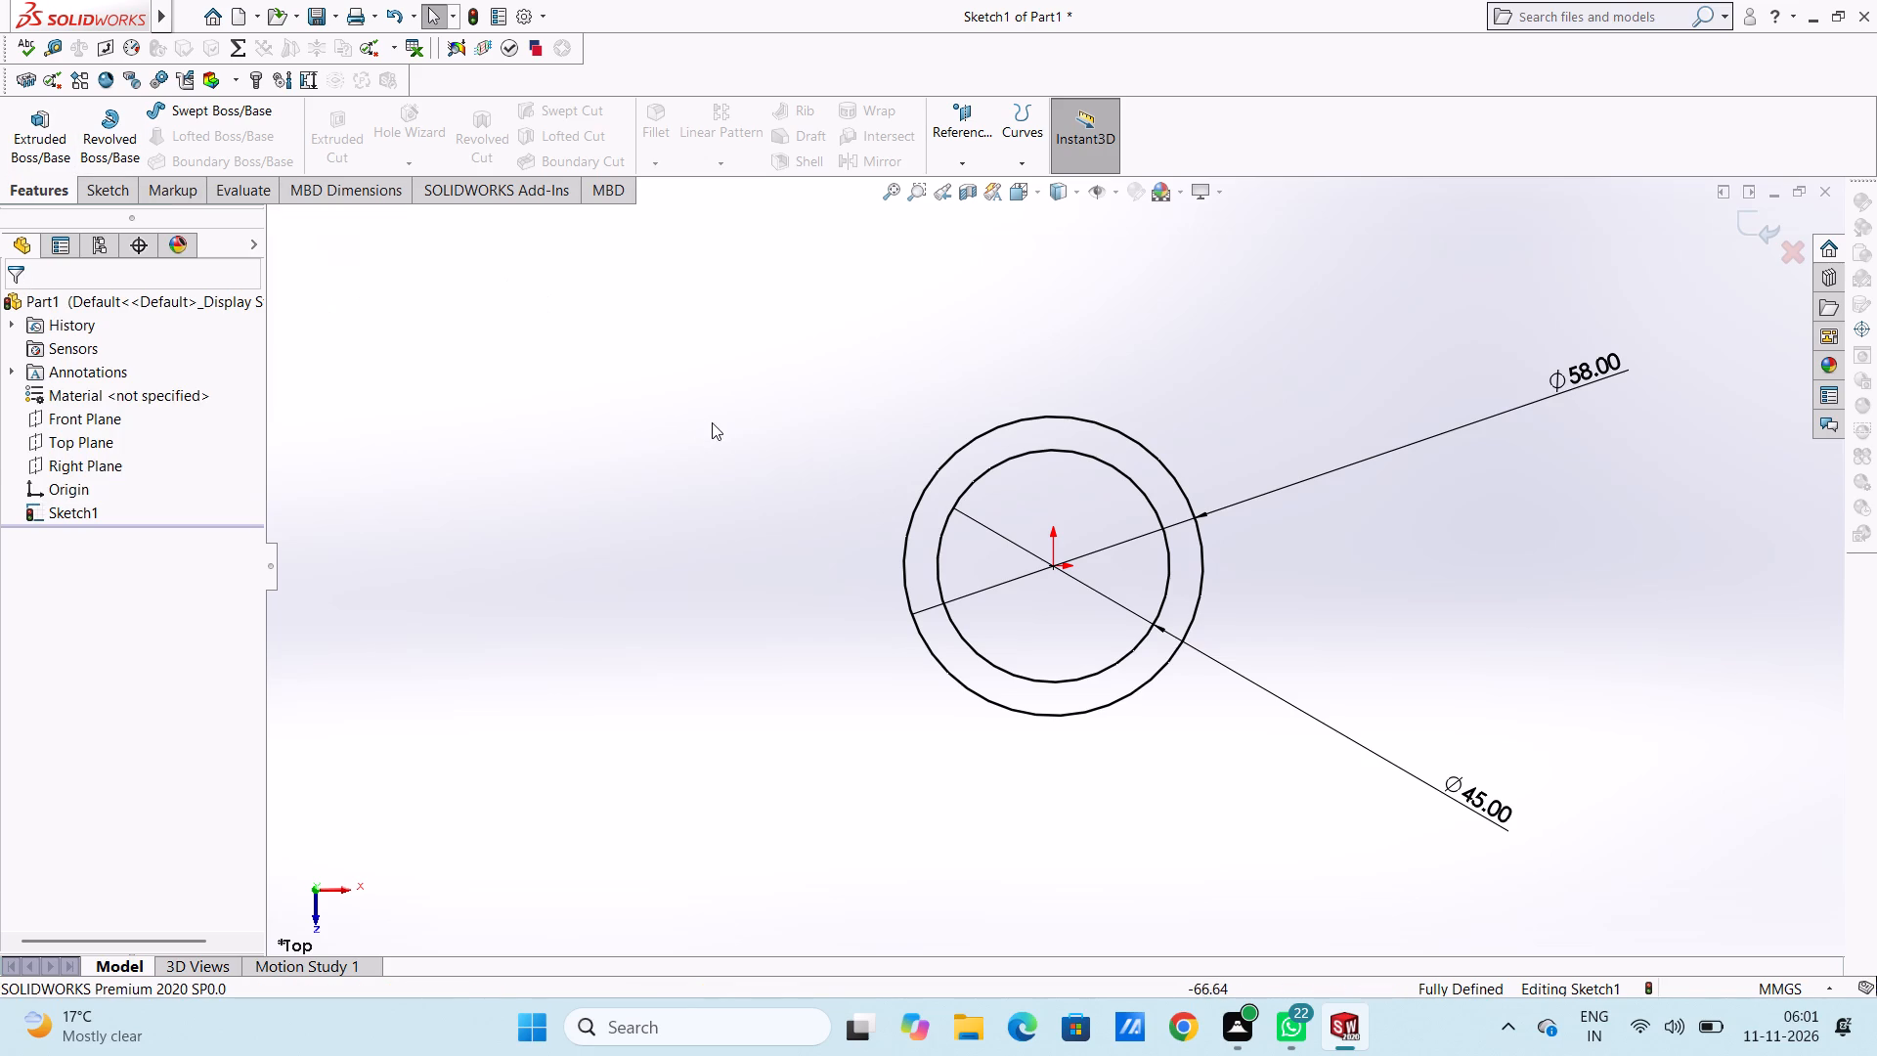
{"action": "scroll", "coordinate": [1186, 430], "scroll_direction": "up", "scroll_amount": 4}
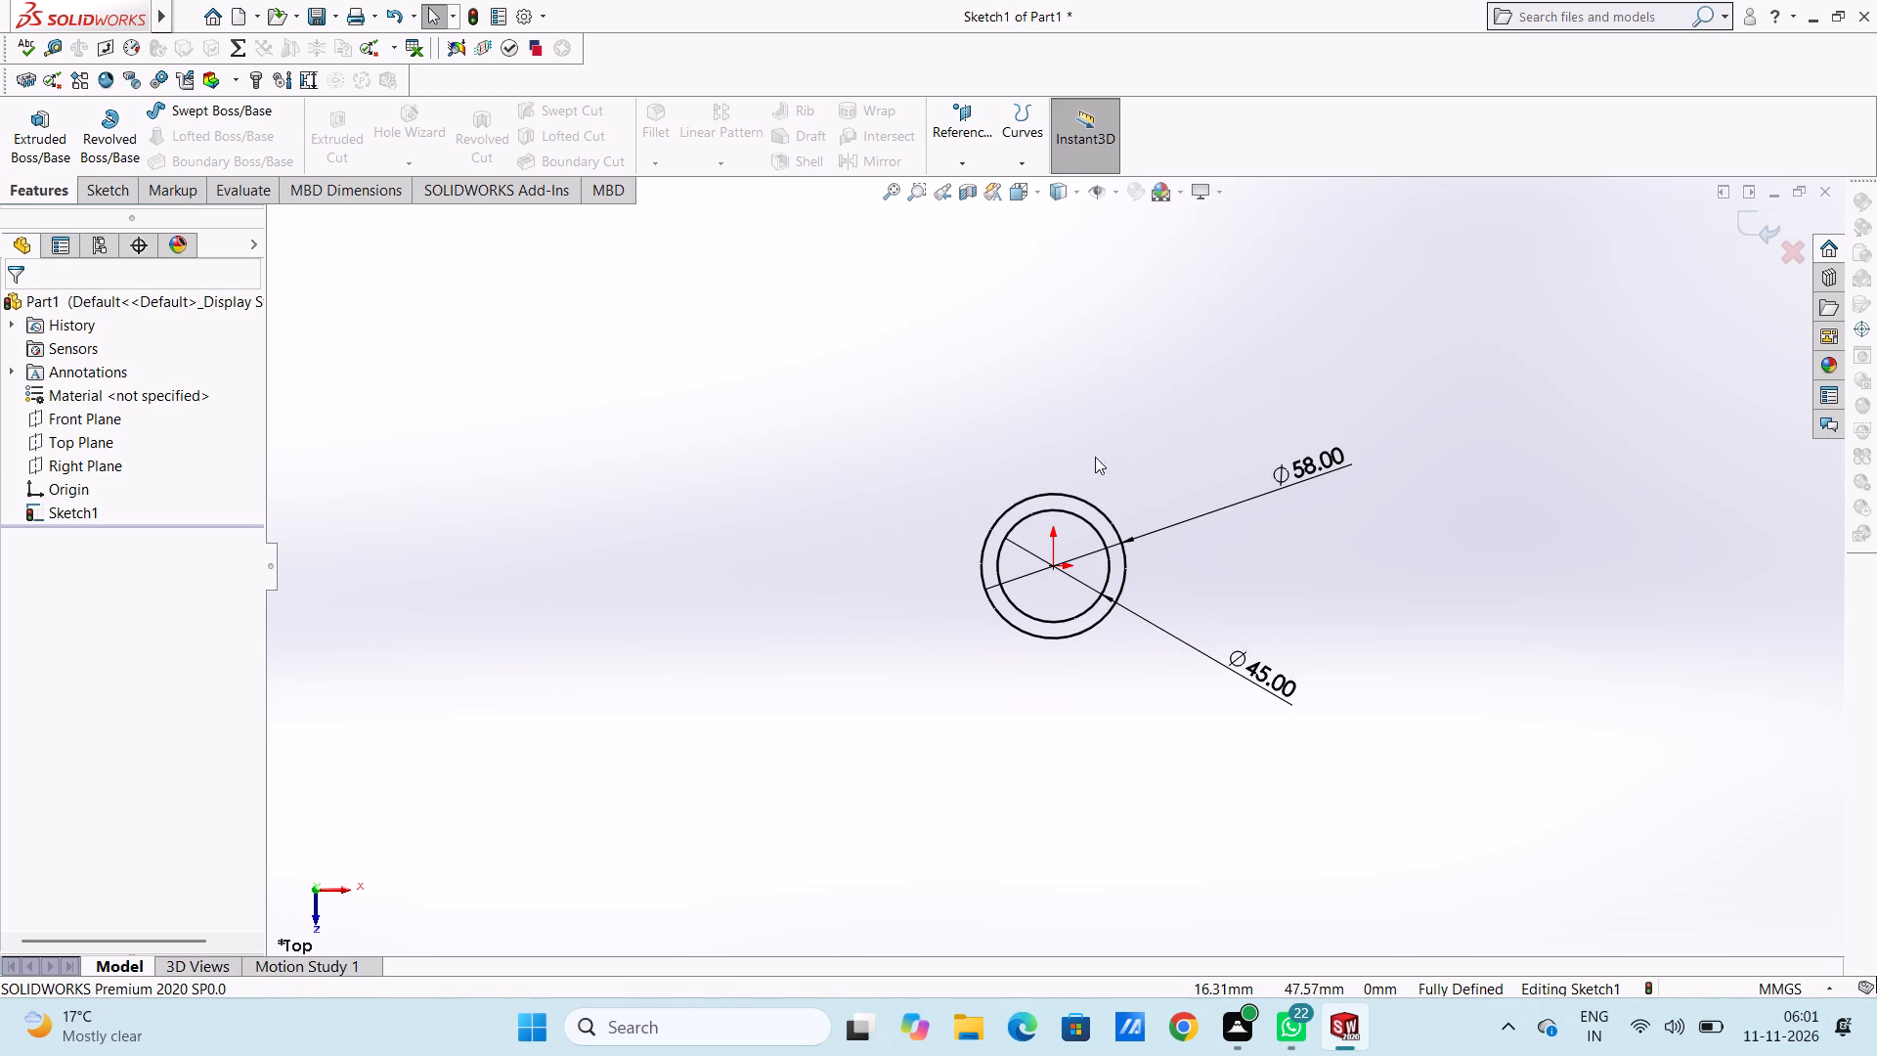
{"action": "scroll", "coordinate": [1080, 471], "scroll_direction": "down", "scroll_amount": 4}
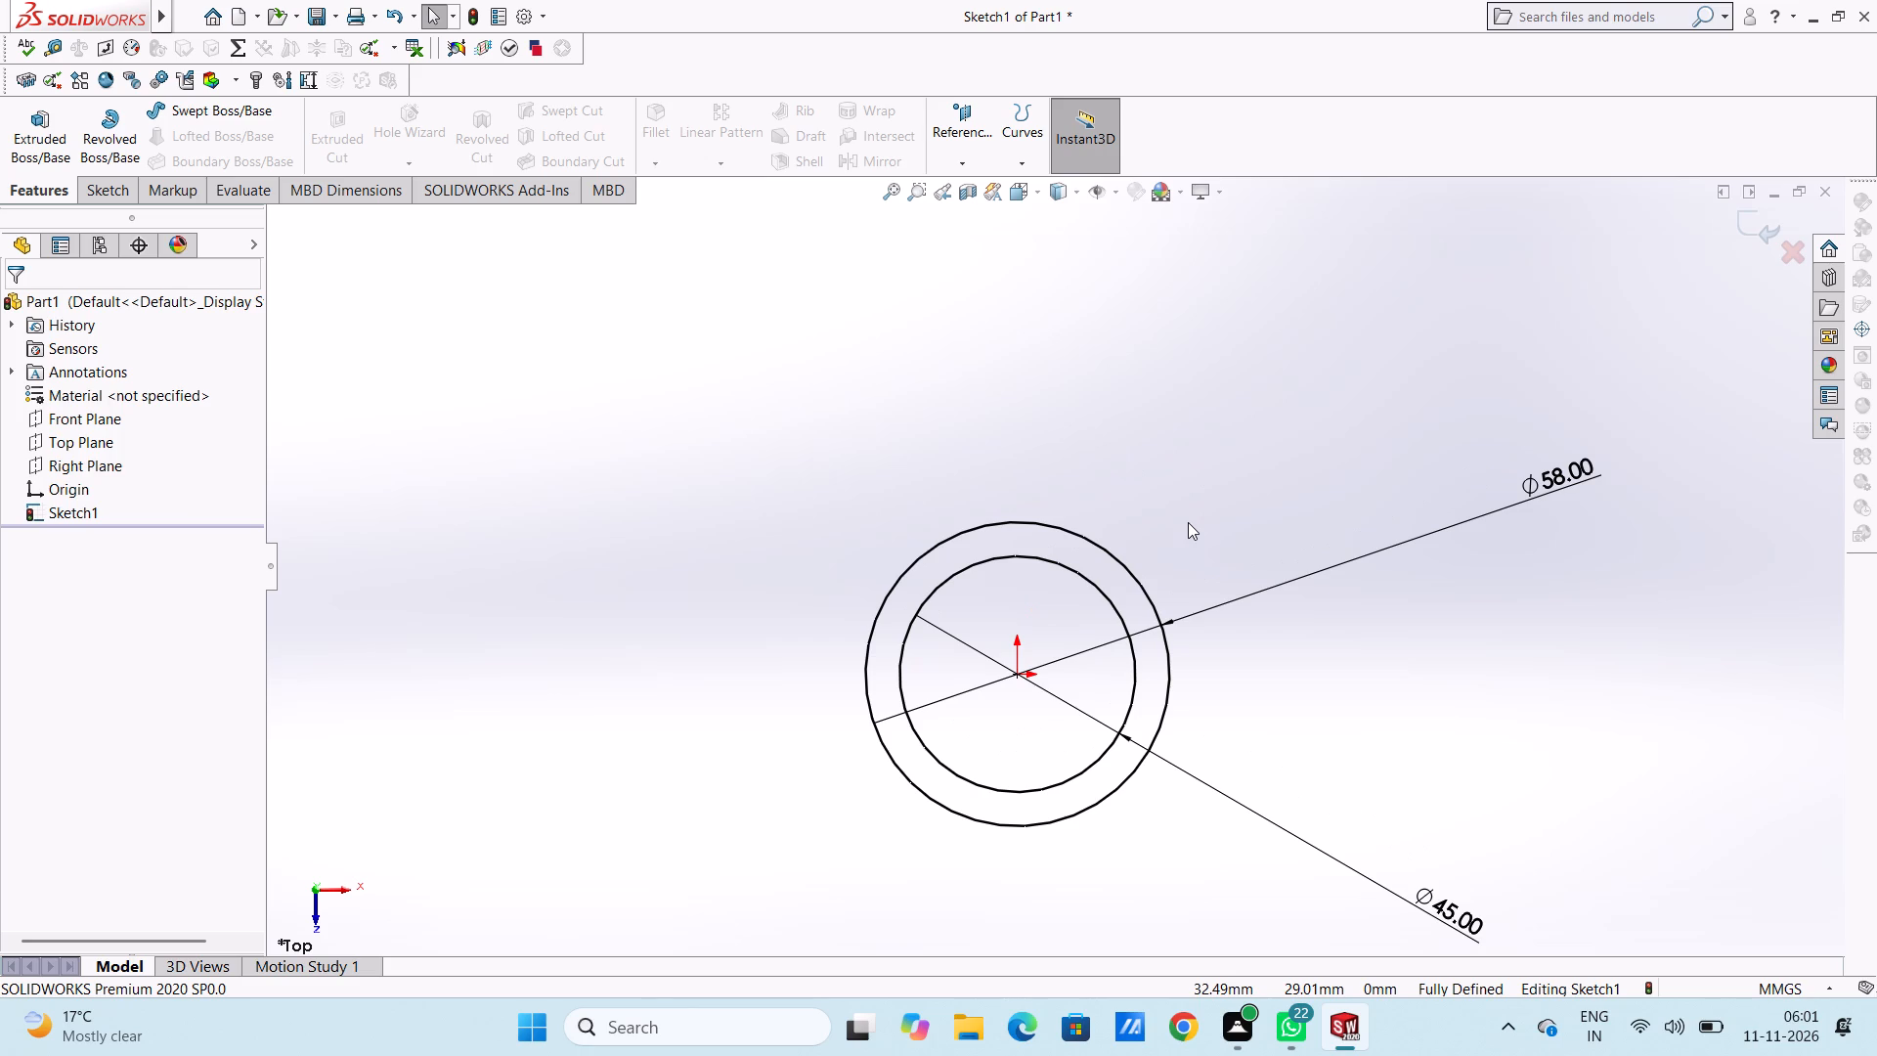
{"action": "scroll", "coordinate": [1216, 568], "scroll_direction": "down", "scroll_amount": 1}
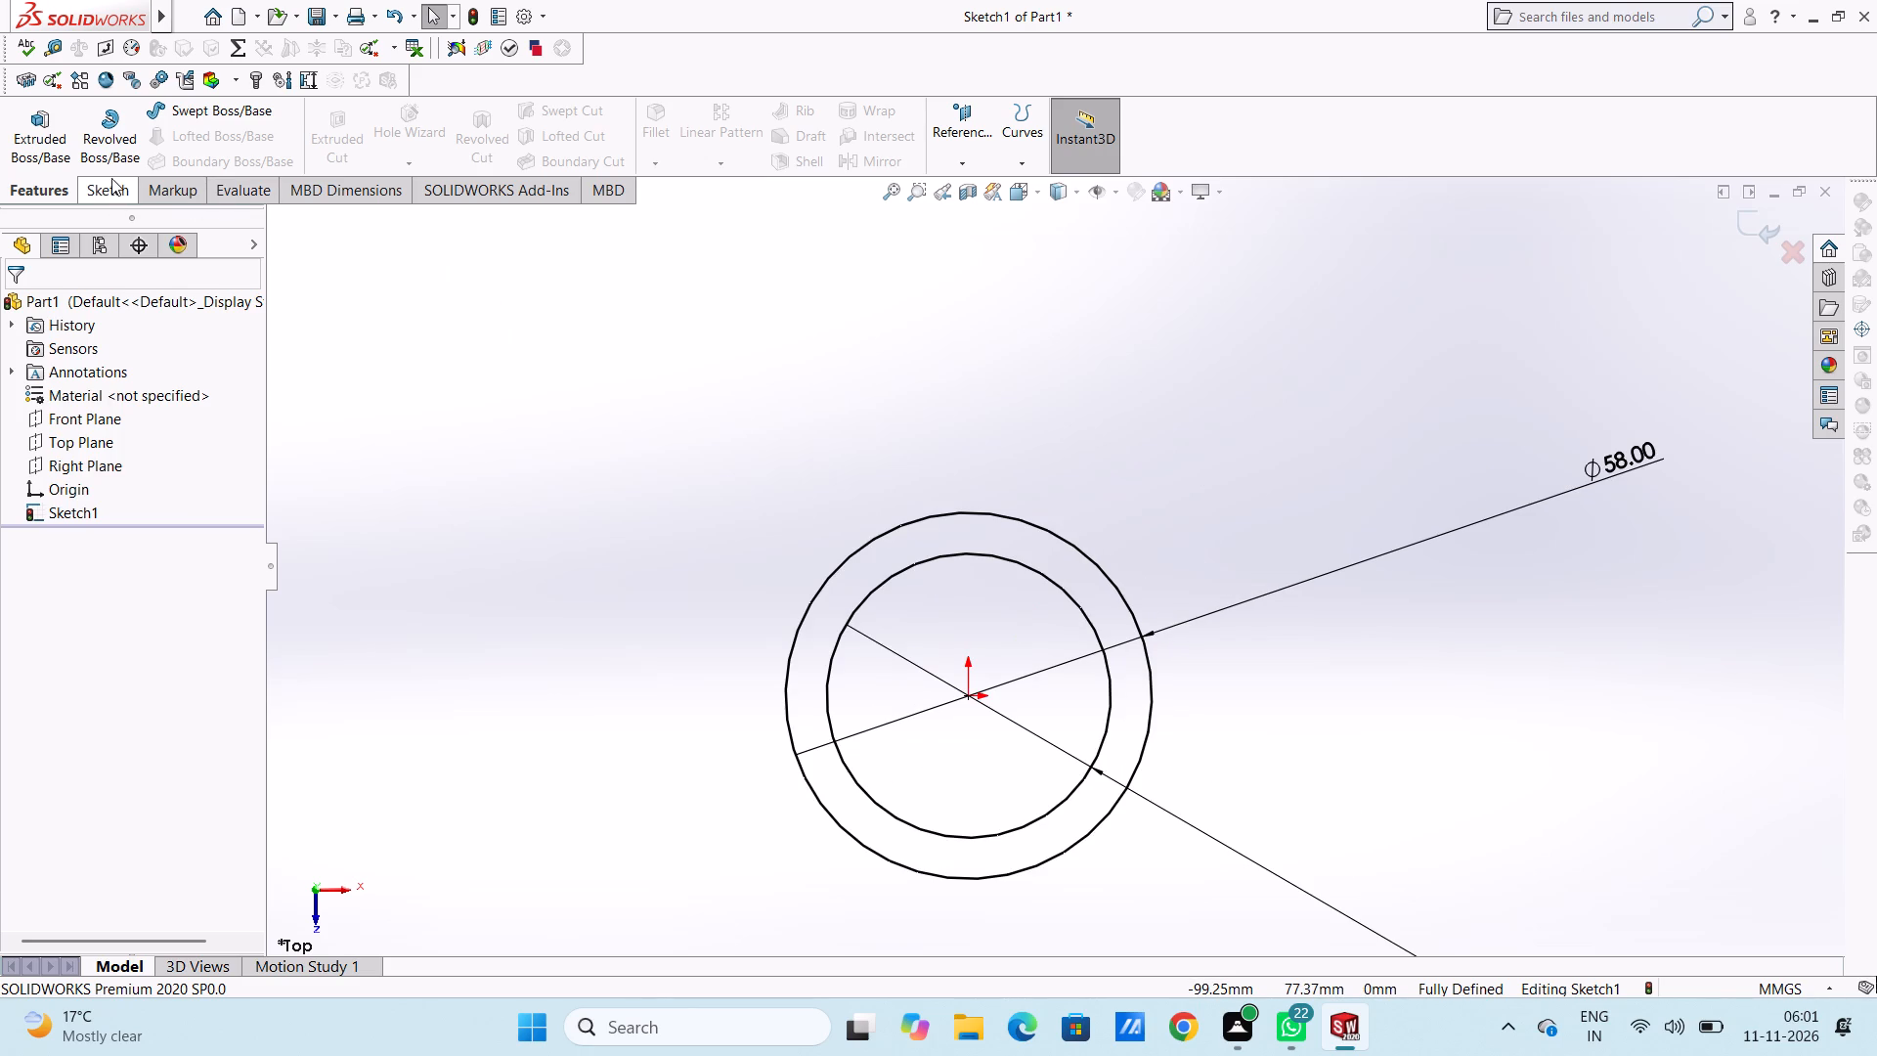
Draw a circle with a radius of about 13.2 mm, centred about 66.6 mm directly above the origin.
{"action": "left_click", "coordinate": [112, 190]}
{"action": "left_click", "coordinate": [231, 116]}
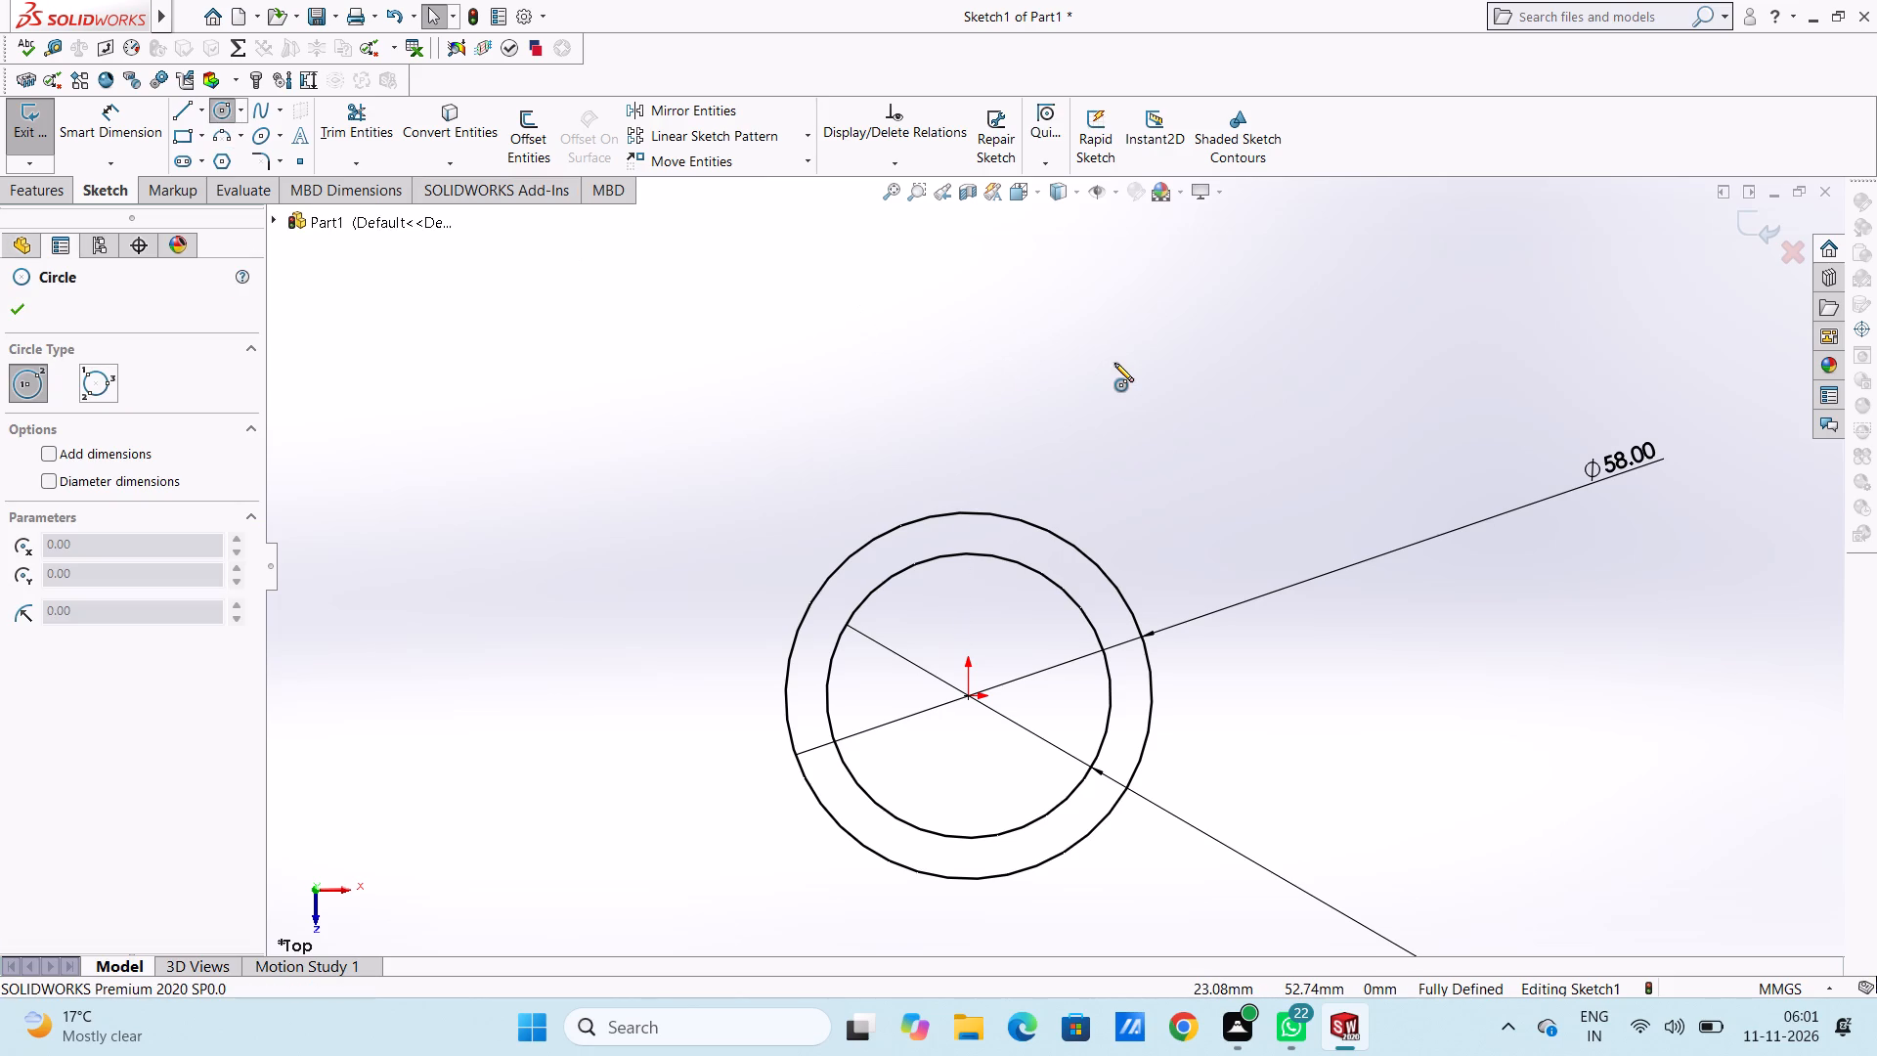
{"action": "scroll", "coordinate": [1114, 363], "scroll_direction": "up", "scroll_amount": 3}
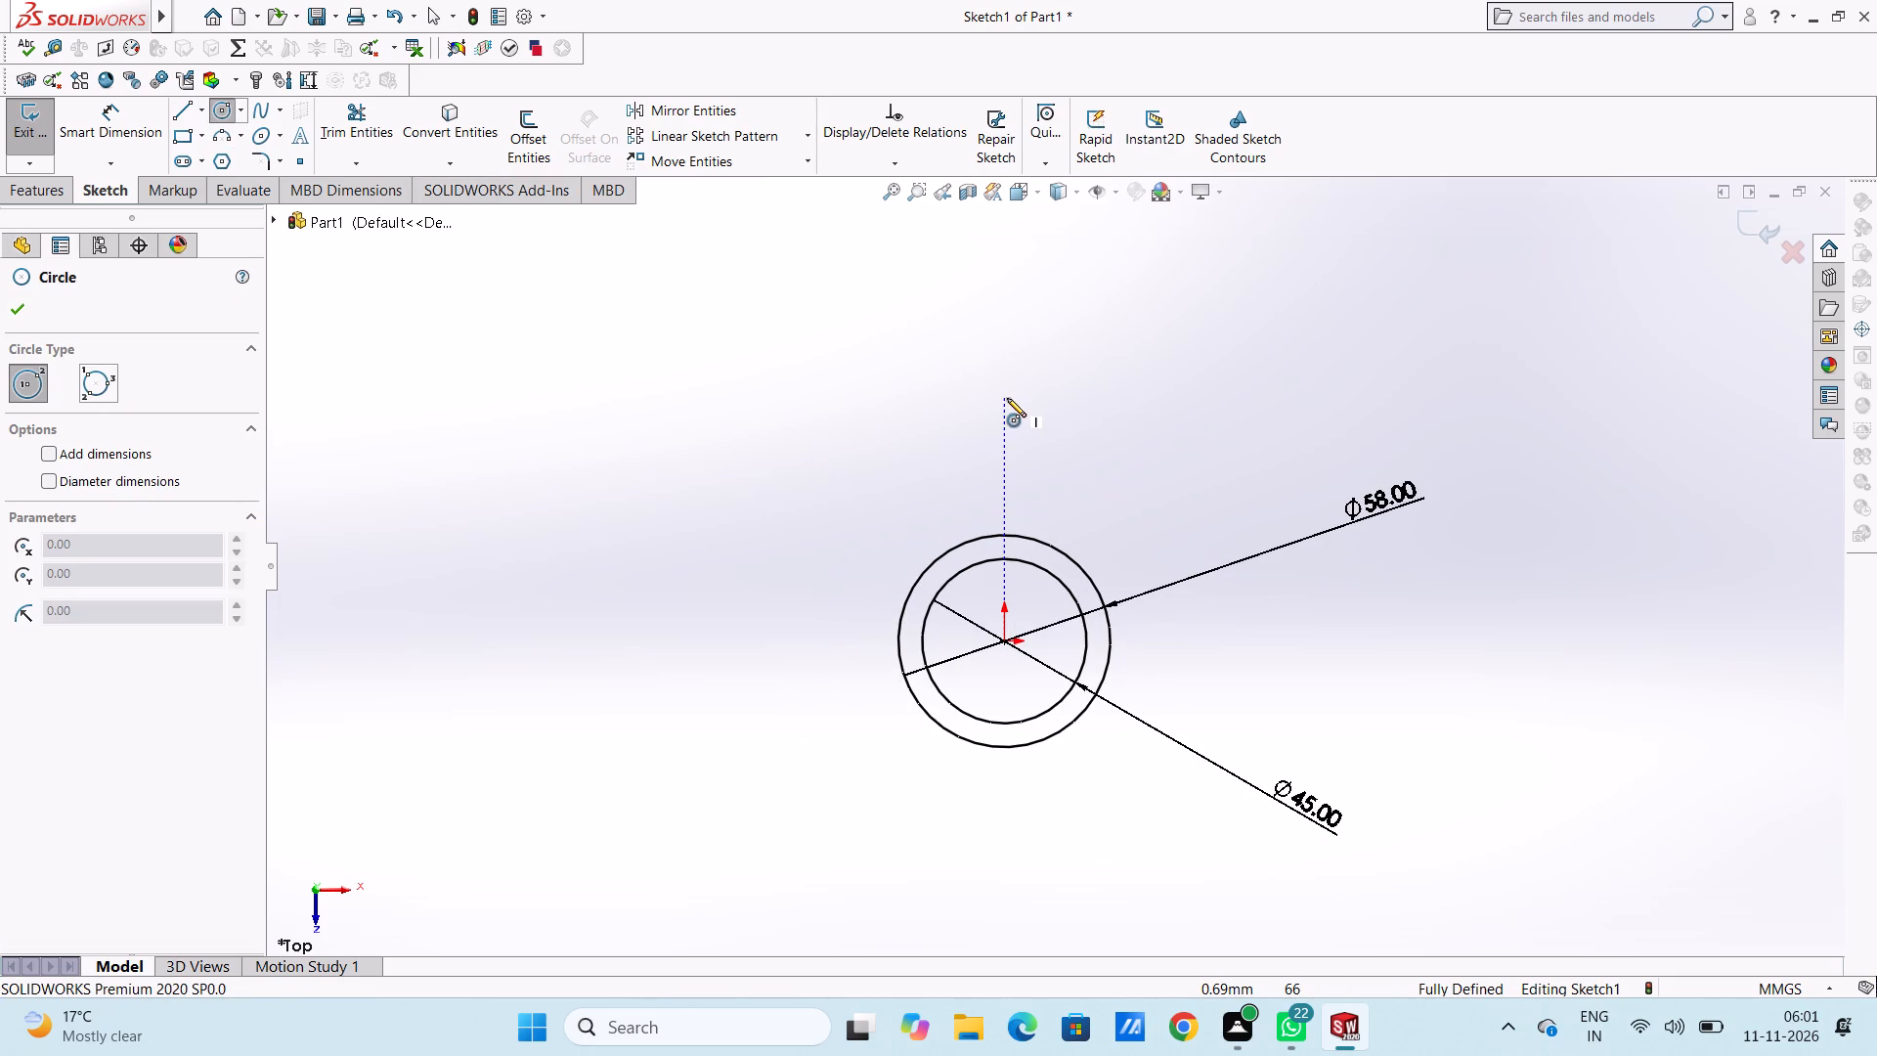
{"action": "left_click", "coordinate": [1007, 398]}
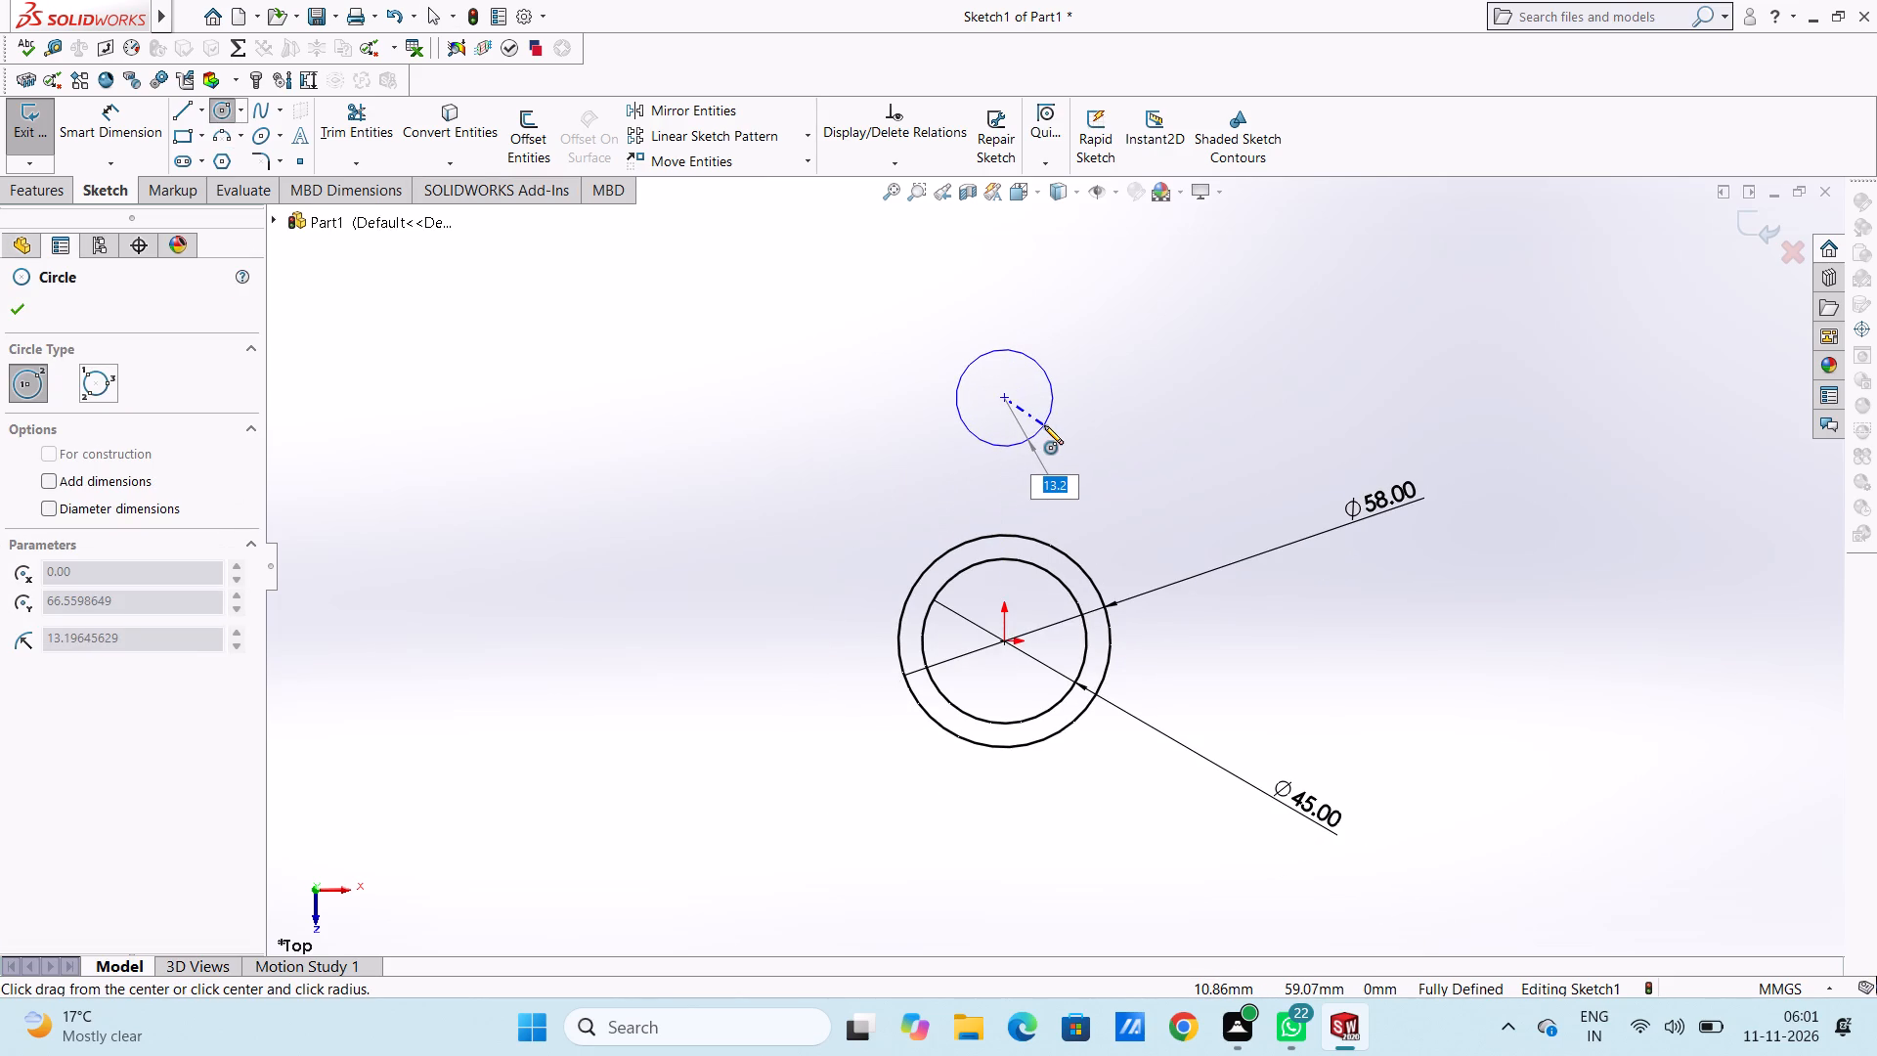
{"action": "left_click", "coordinate": [1044, 425]}
Draw a concentric circle with a radius of 16 mm around the small upper circle.
{"action": "left_click", "coordinate": [1001, 395]}
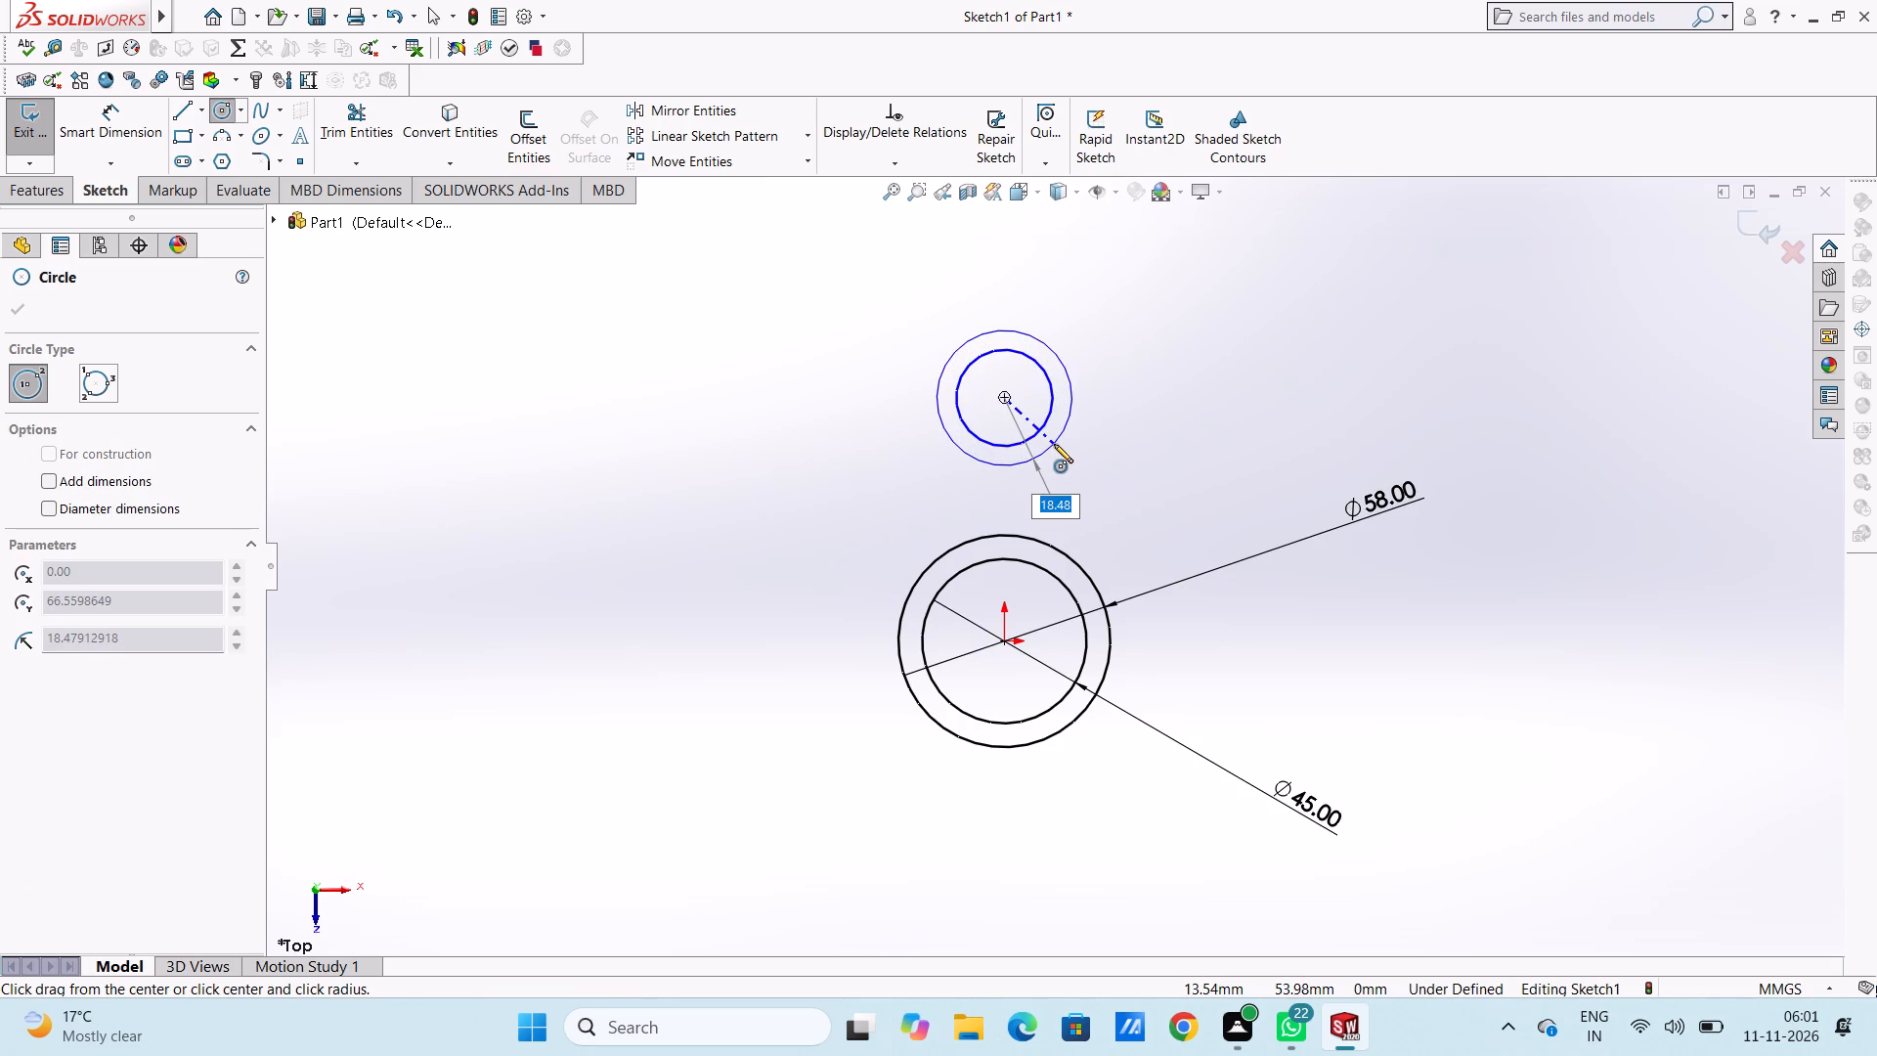
{"action": "key", "text": "1"}
{"action": "key", "text": "6"}
{"action": "key", "text": "Return"}
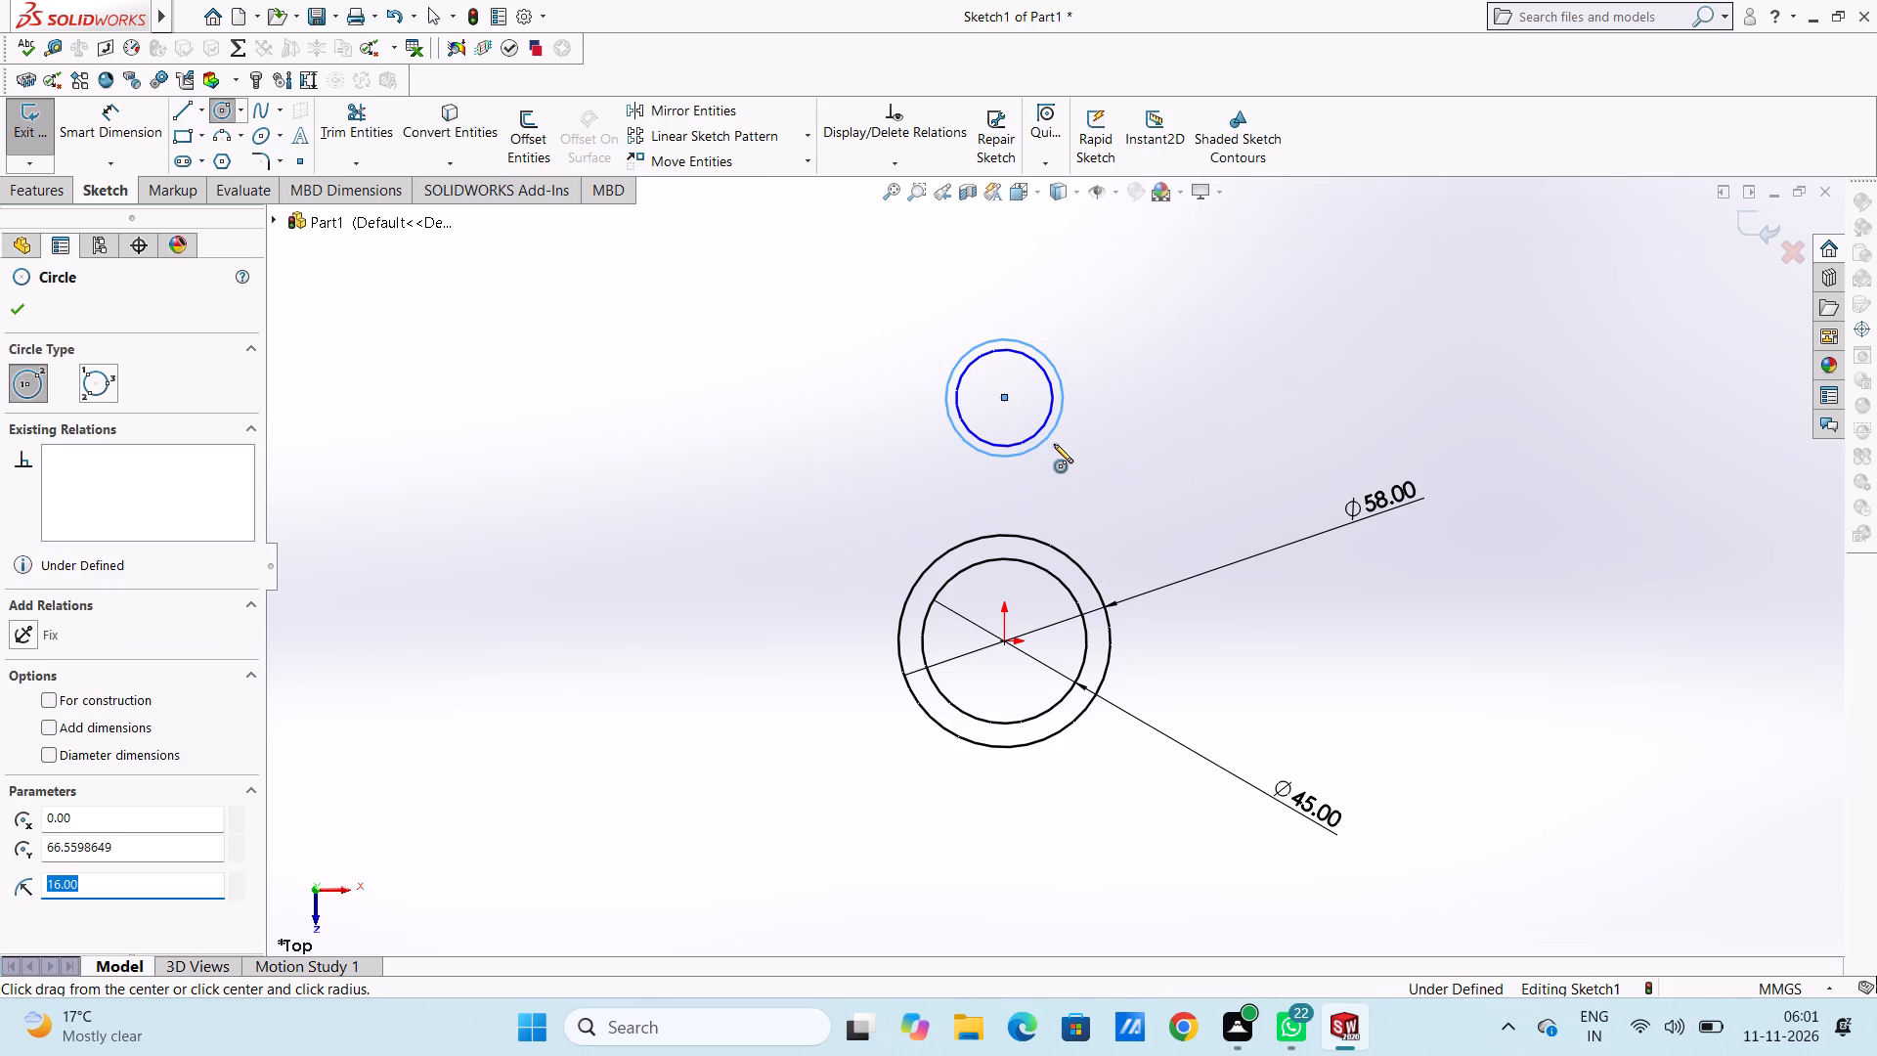
{"action": "right_click", "coordinate": [670, 381]}
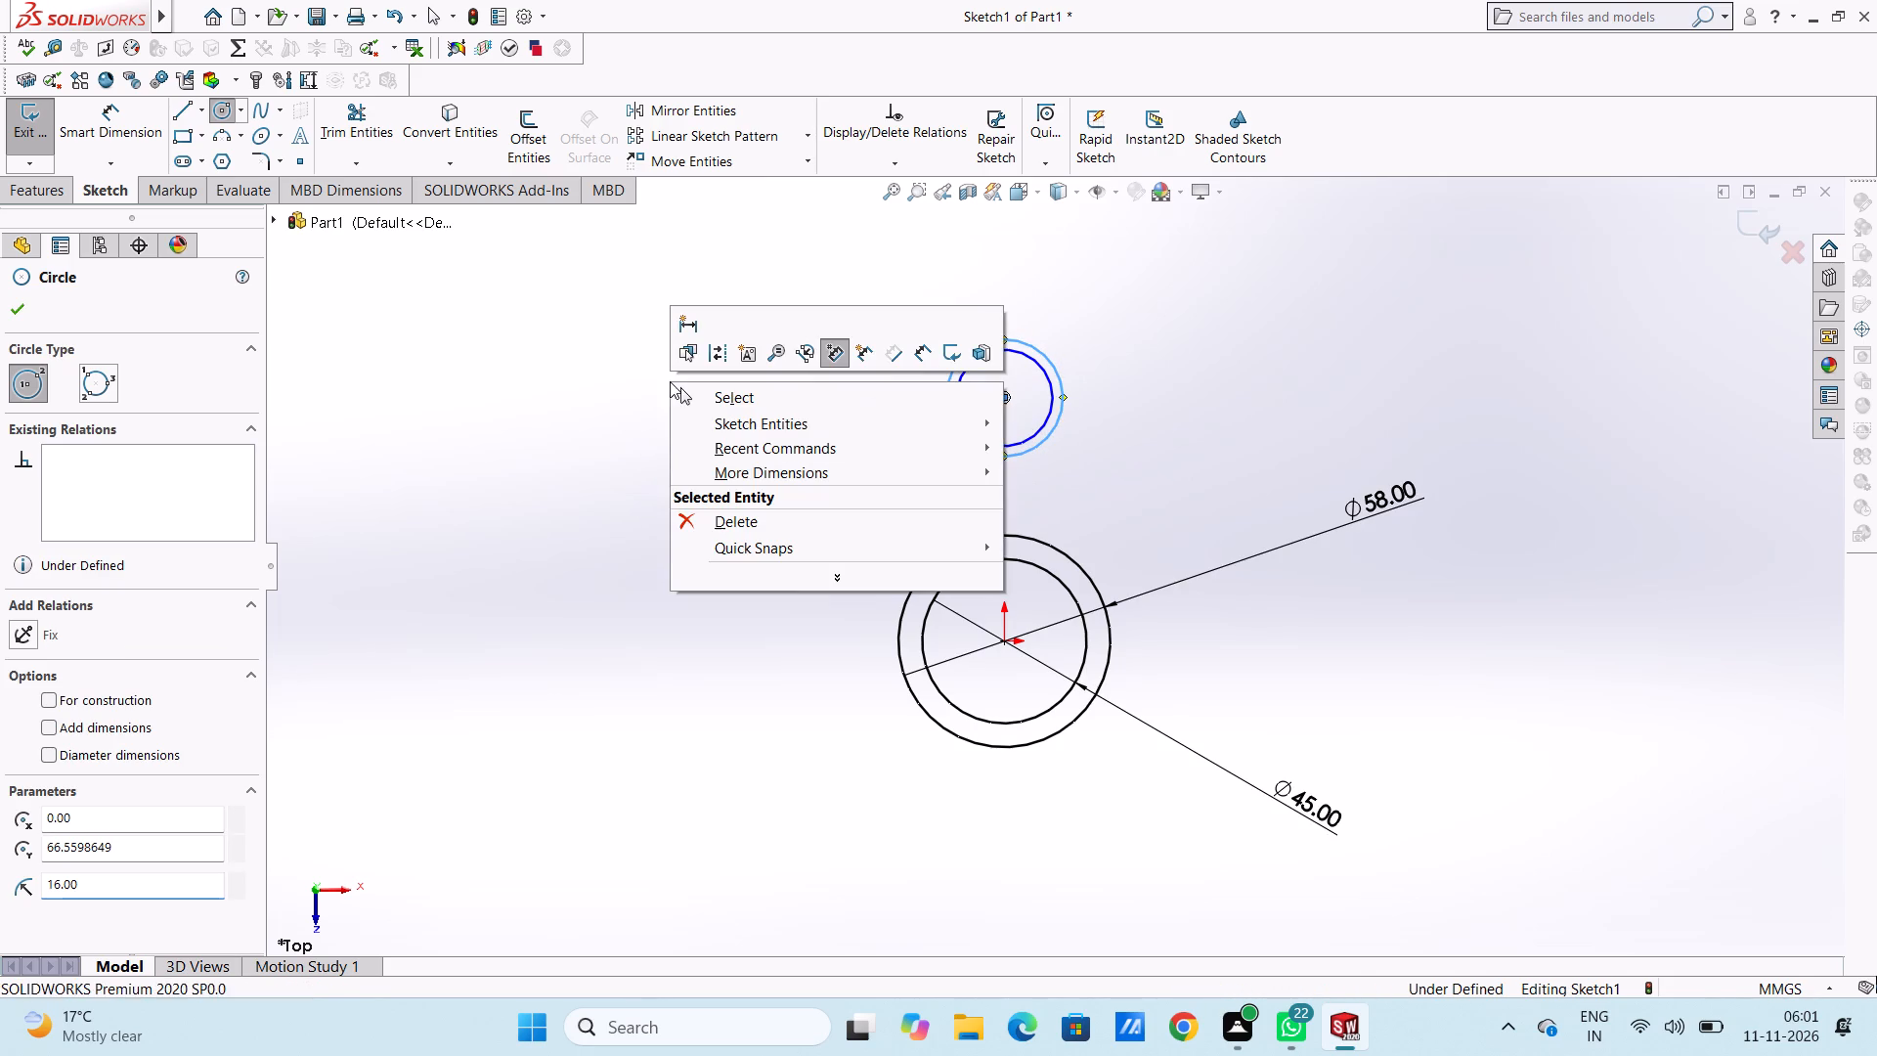
{"action": "left_click", "coordinate": [695, 397]}
{"action": "left_click", "coordinate": [685, 407]}
Dimension the inner upper circle's diameter as 12 mm.
{"action": "left_click", "coordinate": [140, 112]}
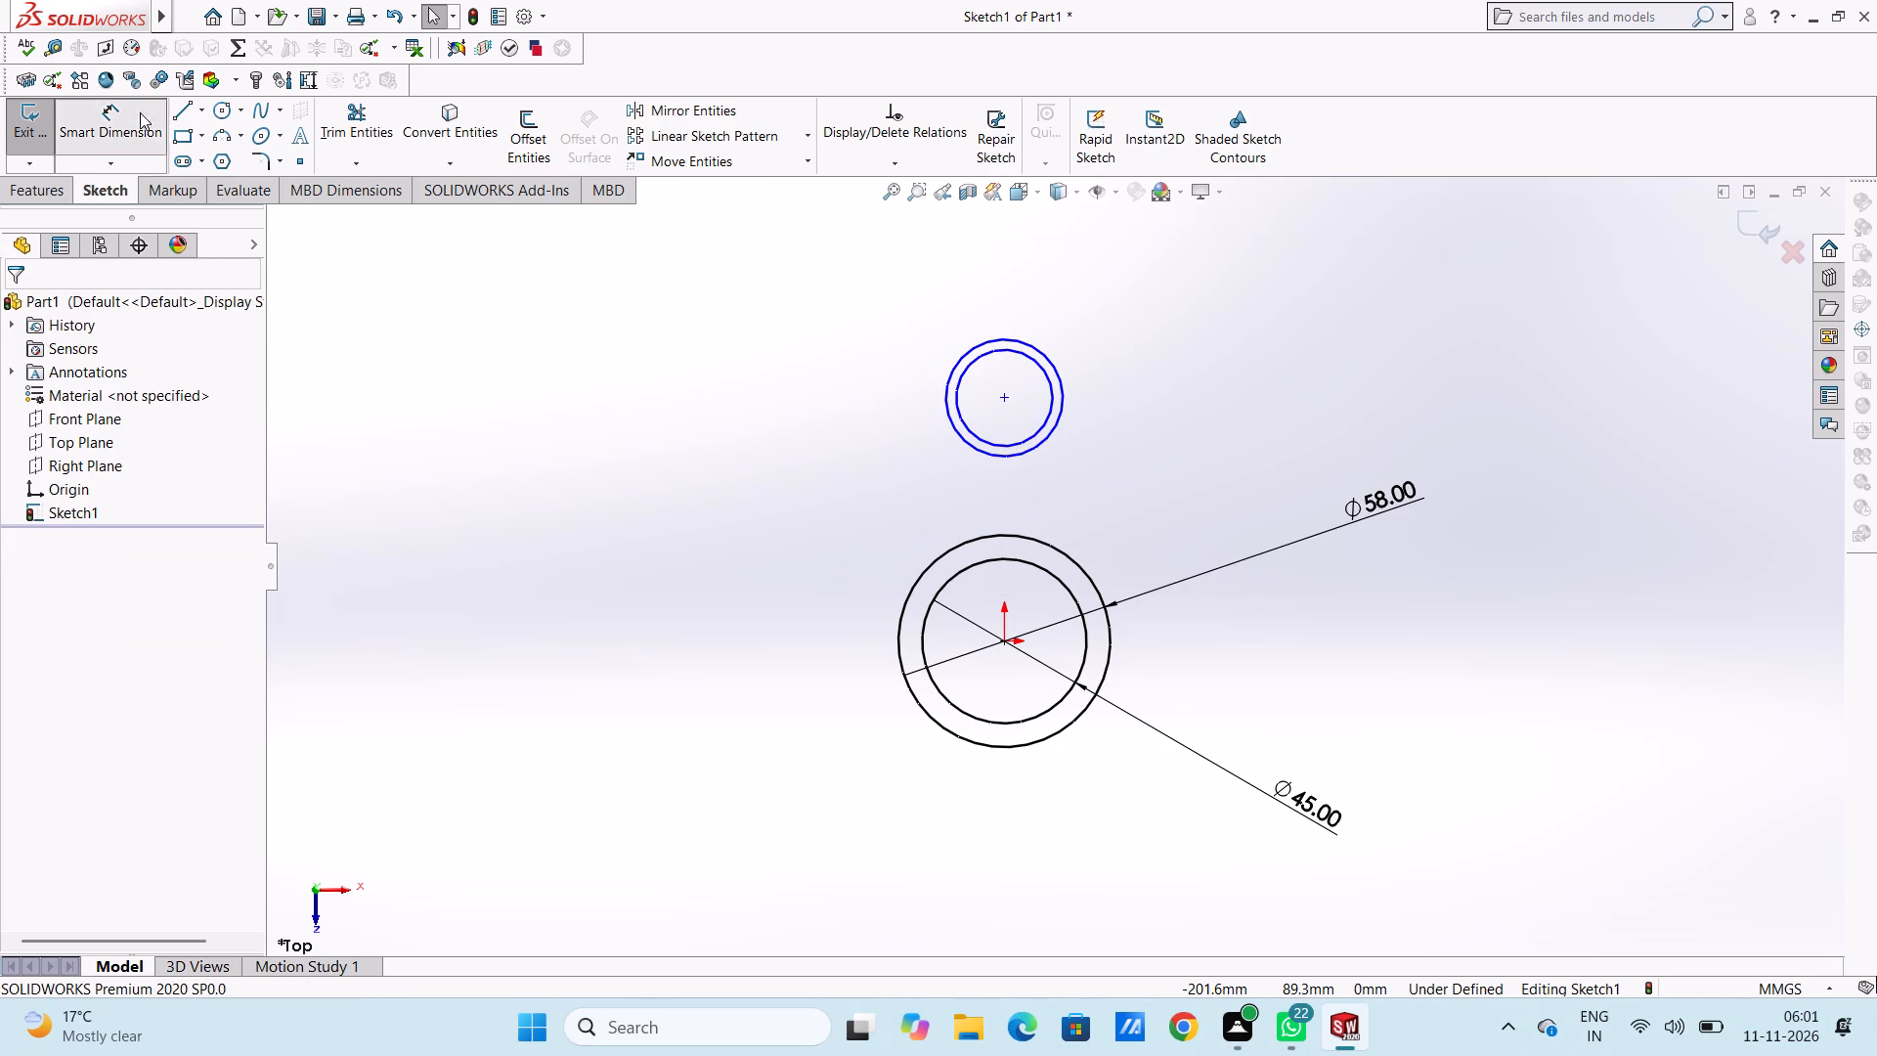
{"action": "left_click", "coordinate": [973, 431]}
{"action": "left_click", "coordinate": [555, 450]}
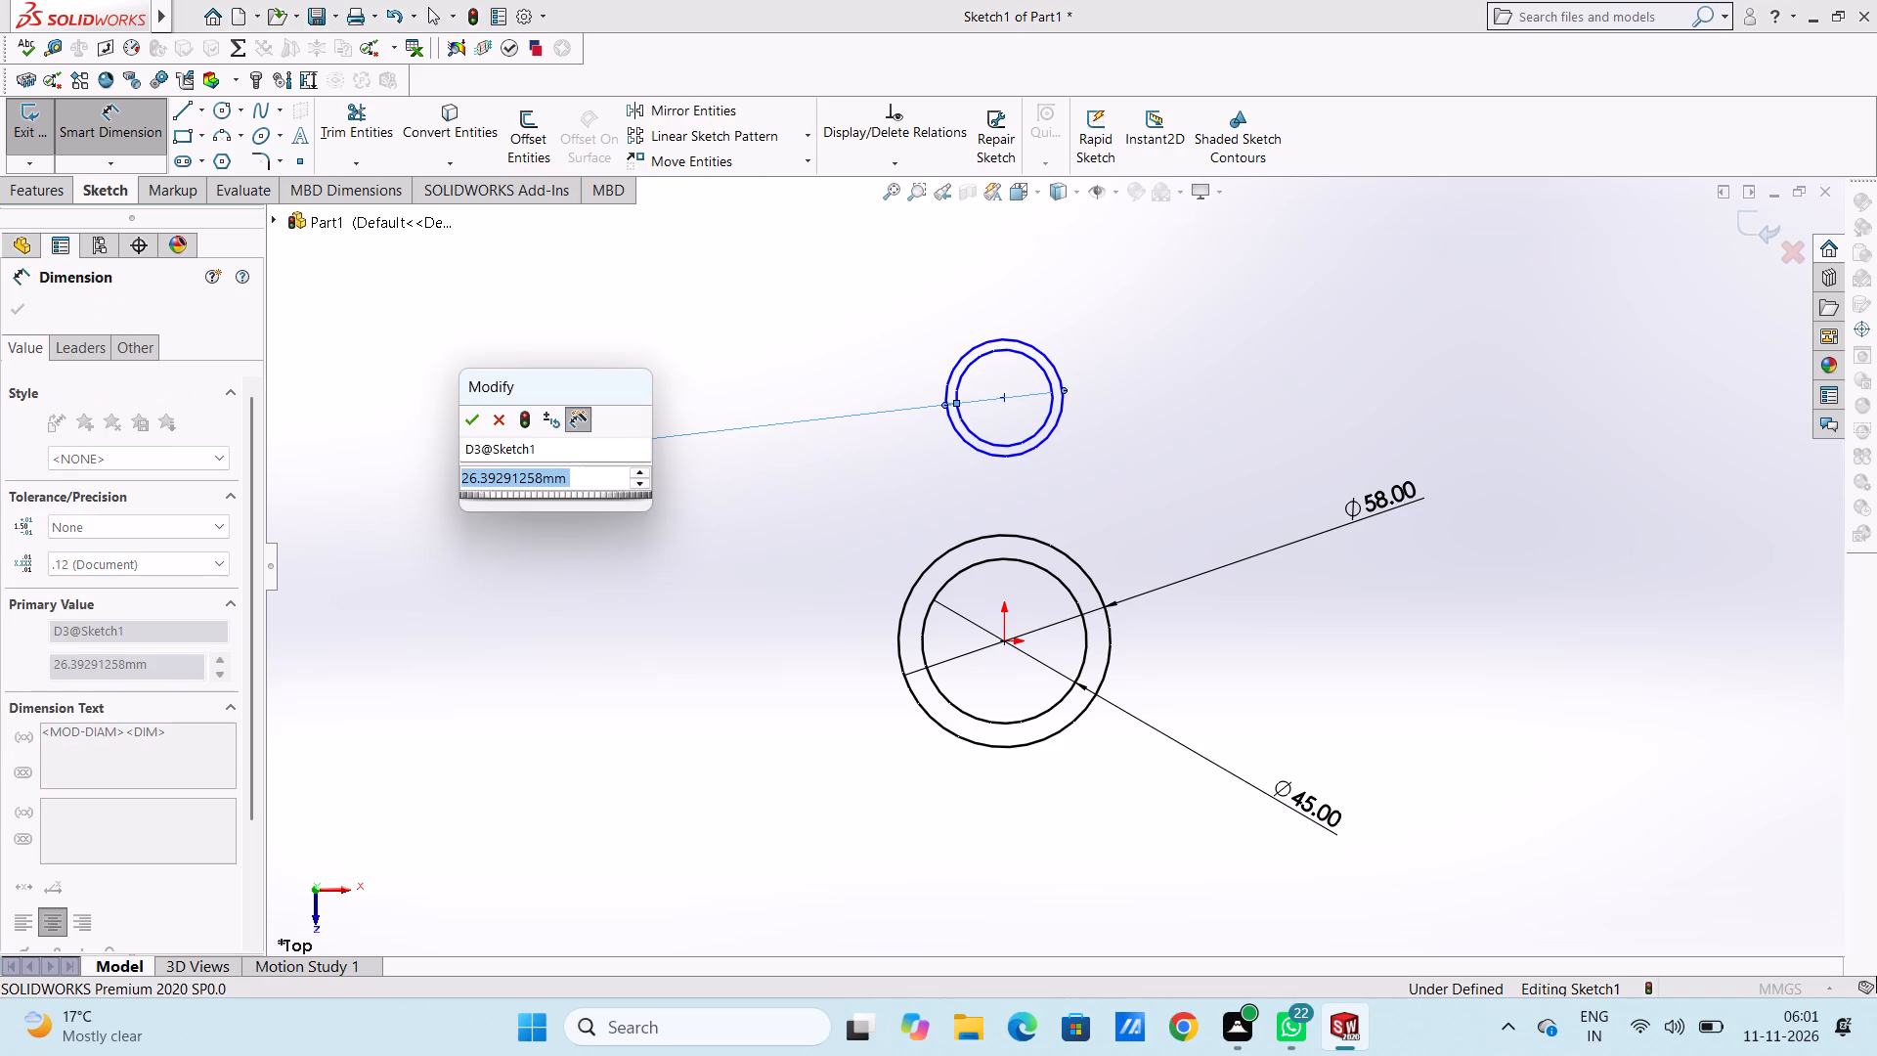
{"action": "type", "text": "12"}
{"action": "key", "text": "Return"}
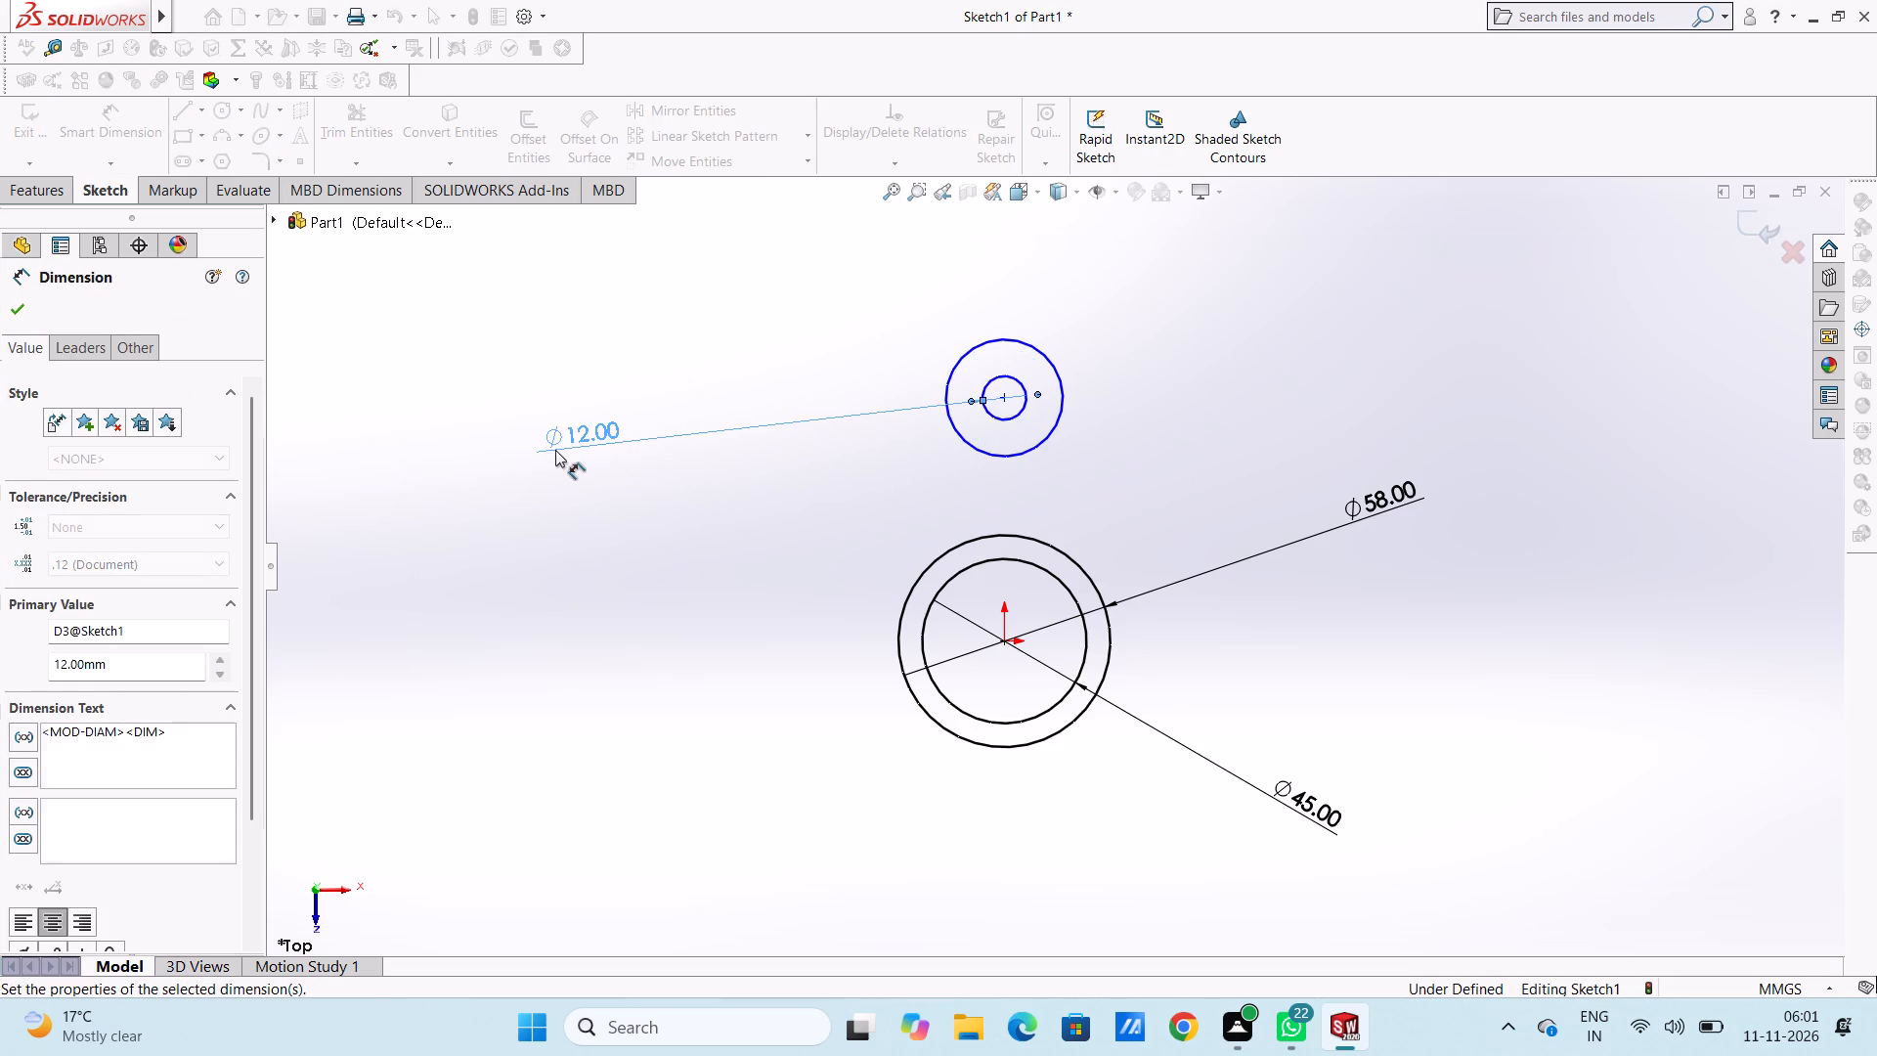
{"action": "left_click", "coordinate": [677, 551]}
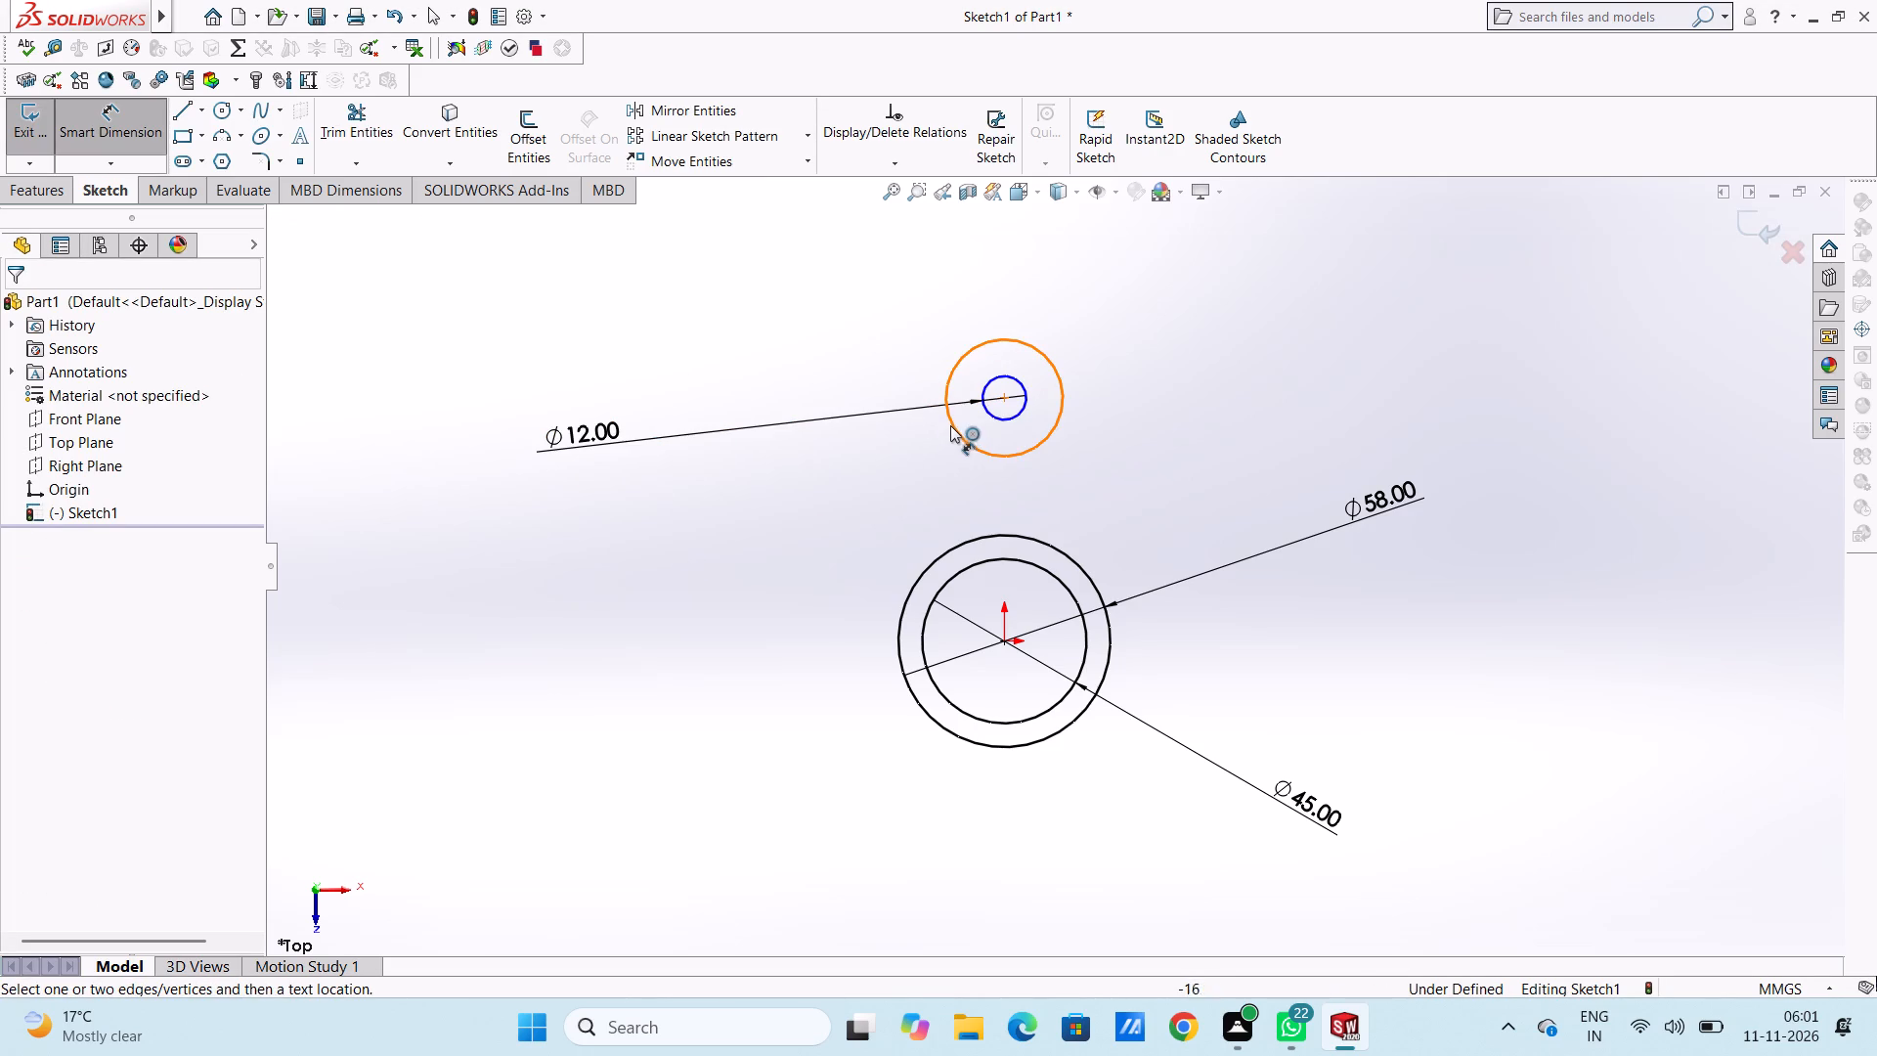
Add a diameter dimension to the outer upper circle, placed below the 12 mm dimension.
{"action": "left_click", "coordinate": [953, 429]}
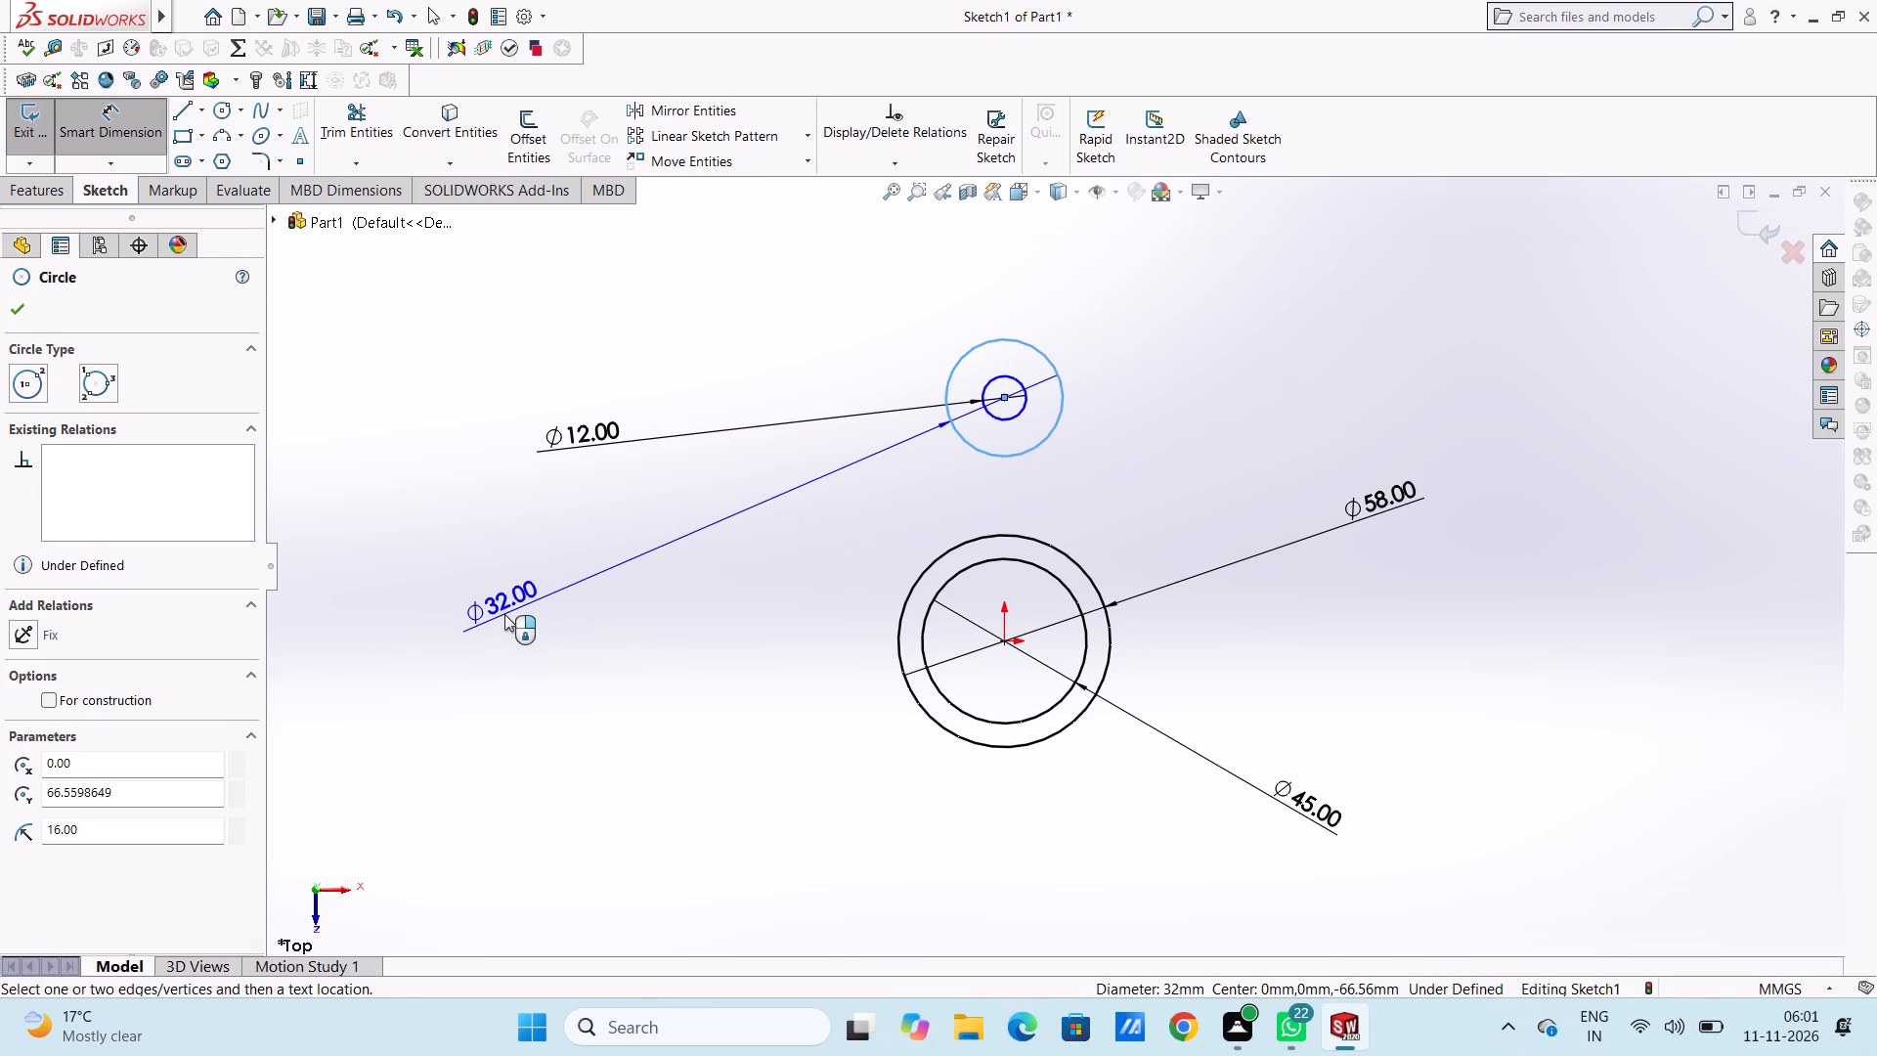
{"action": "left_click", "coordinate": [504, 614]}
{"action": "left_click", "coordinate": [414, 585]}
{"action": "left_click", "coordinate": [432, 549]}
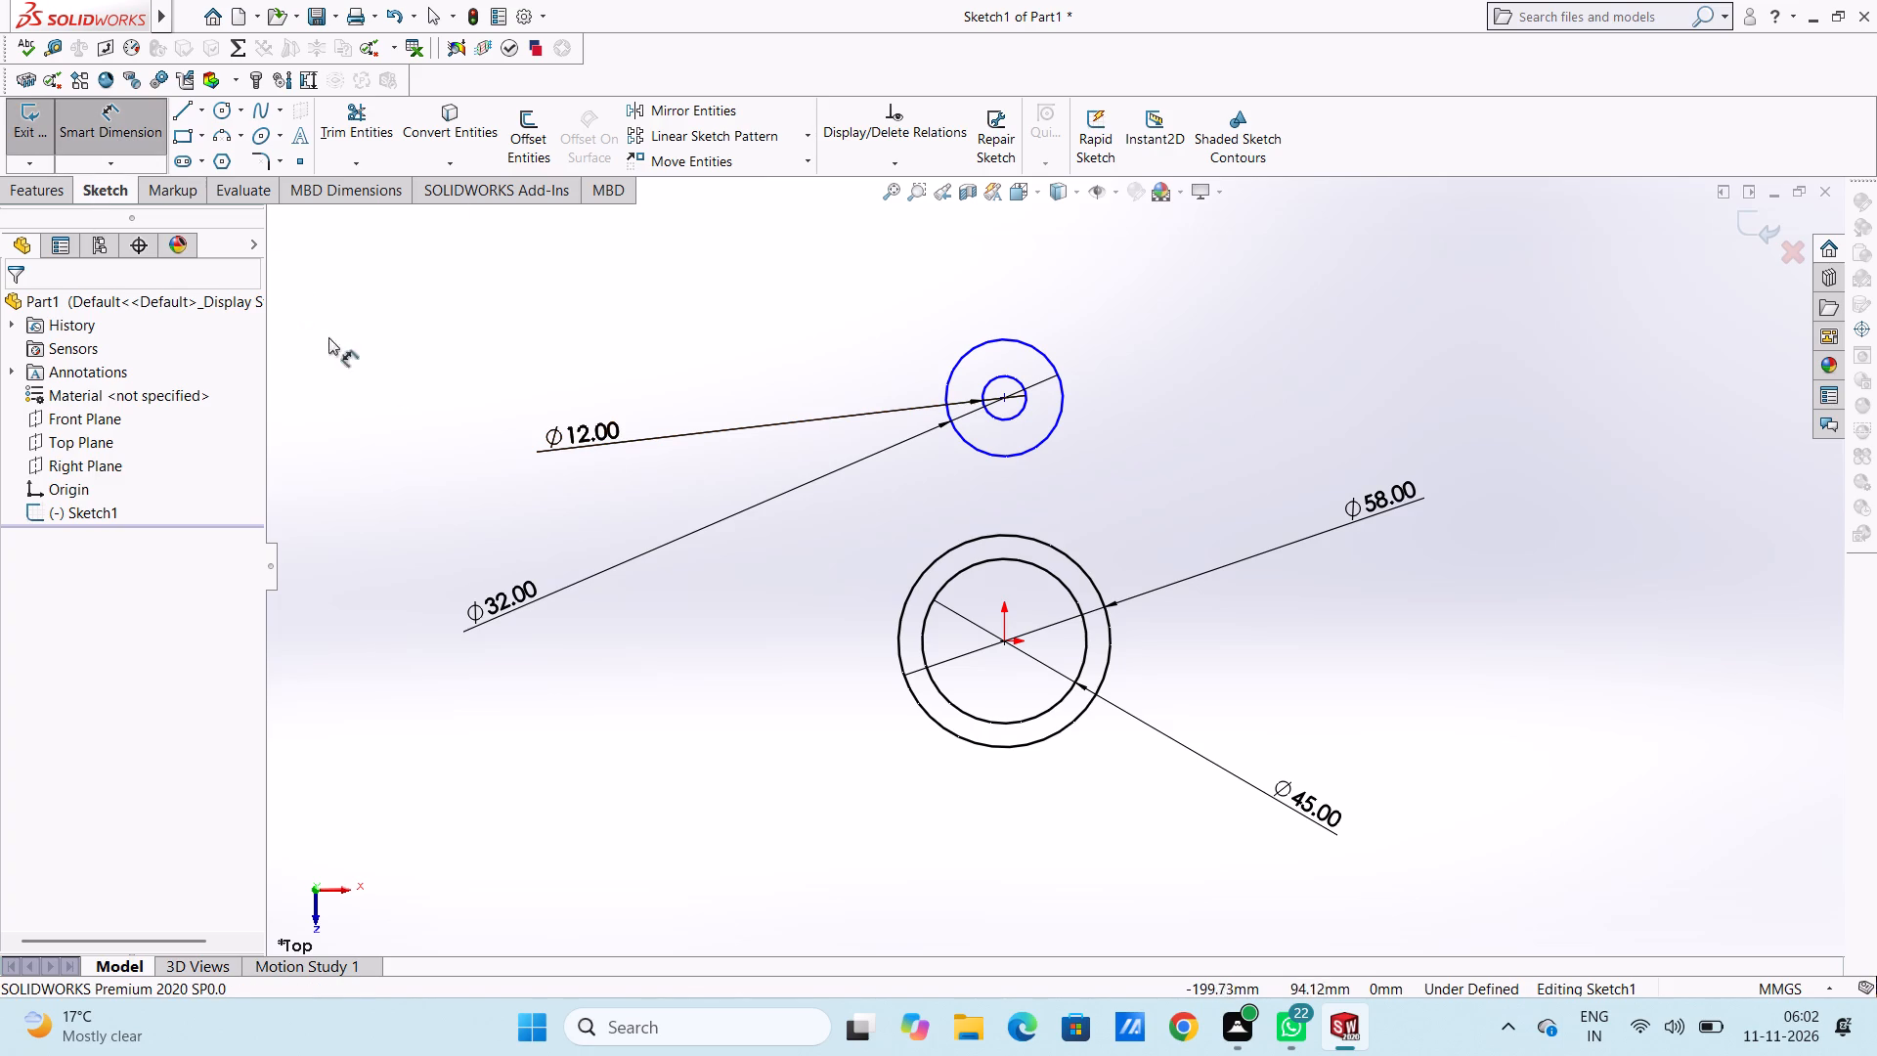
Dimension the vertical distance between the origin and the upper circles' centre as 65 mm.
{"action": "left_click", "coordinate": [1003, 643]}
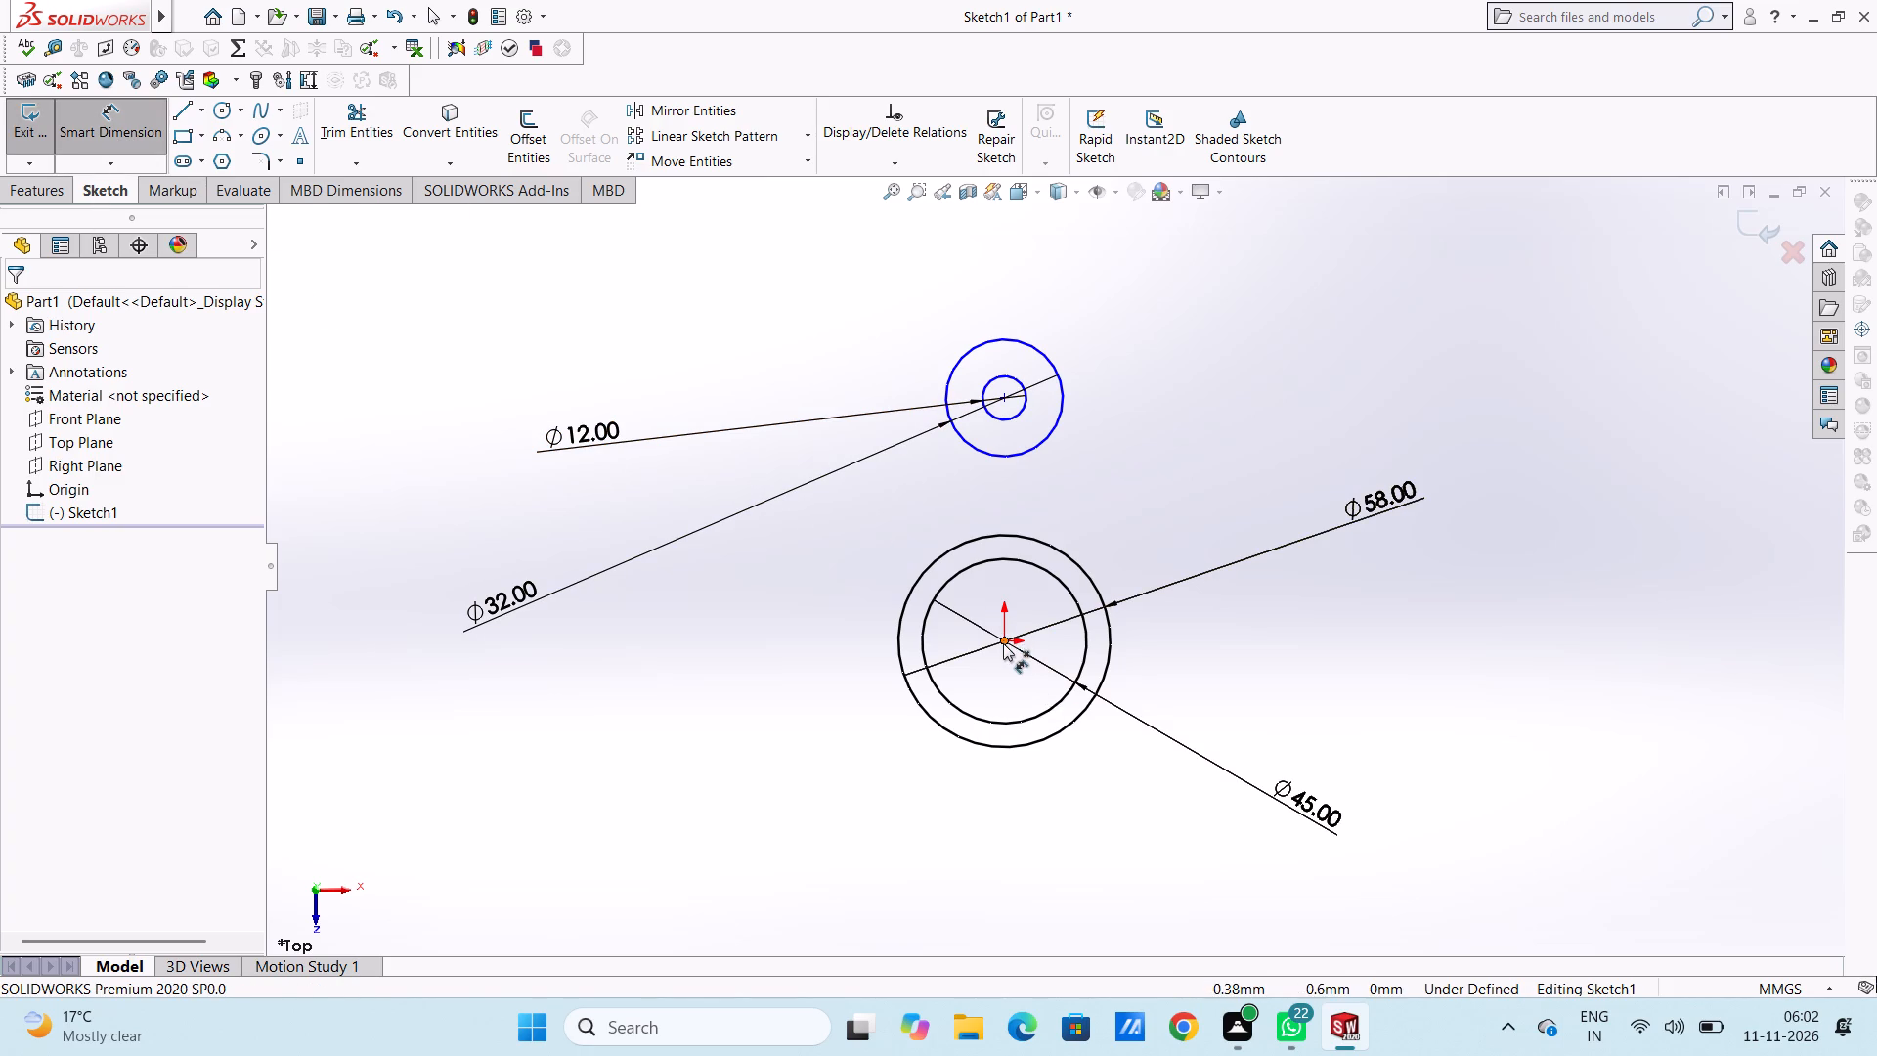
{"action": "left_click", "coordinate": [1004, 401]}
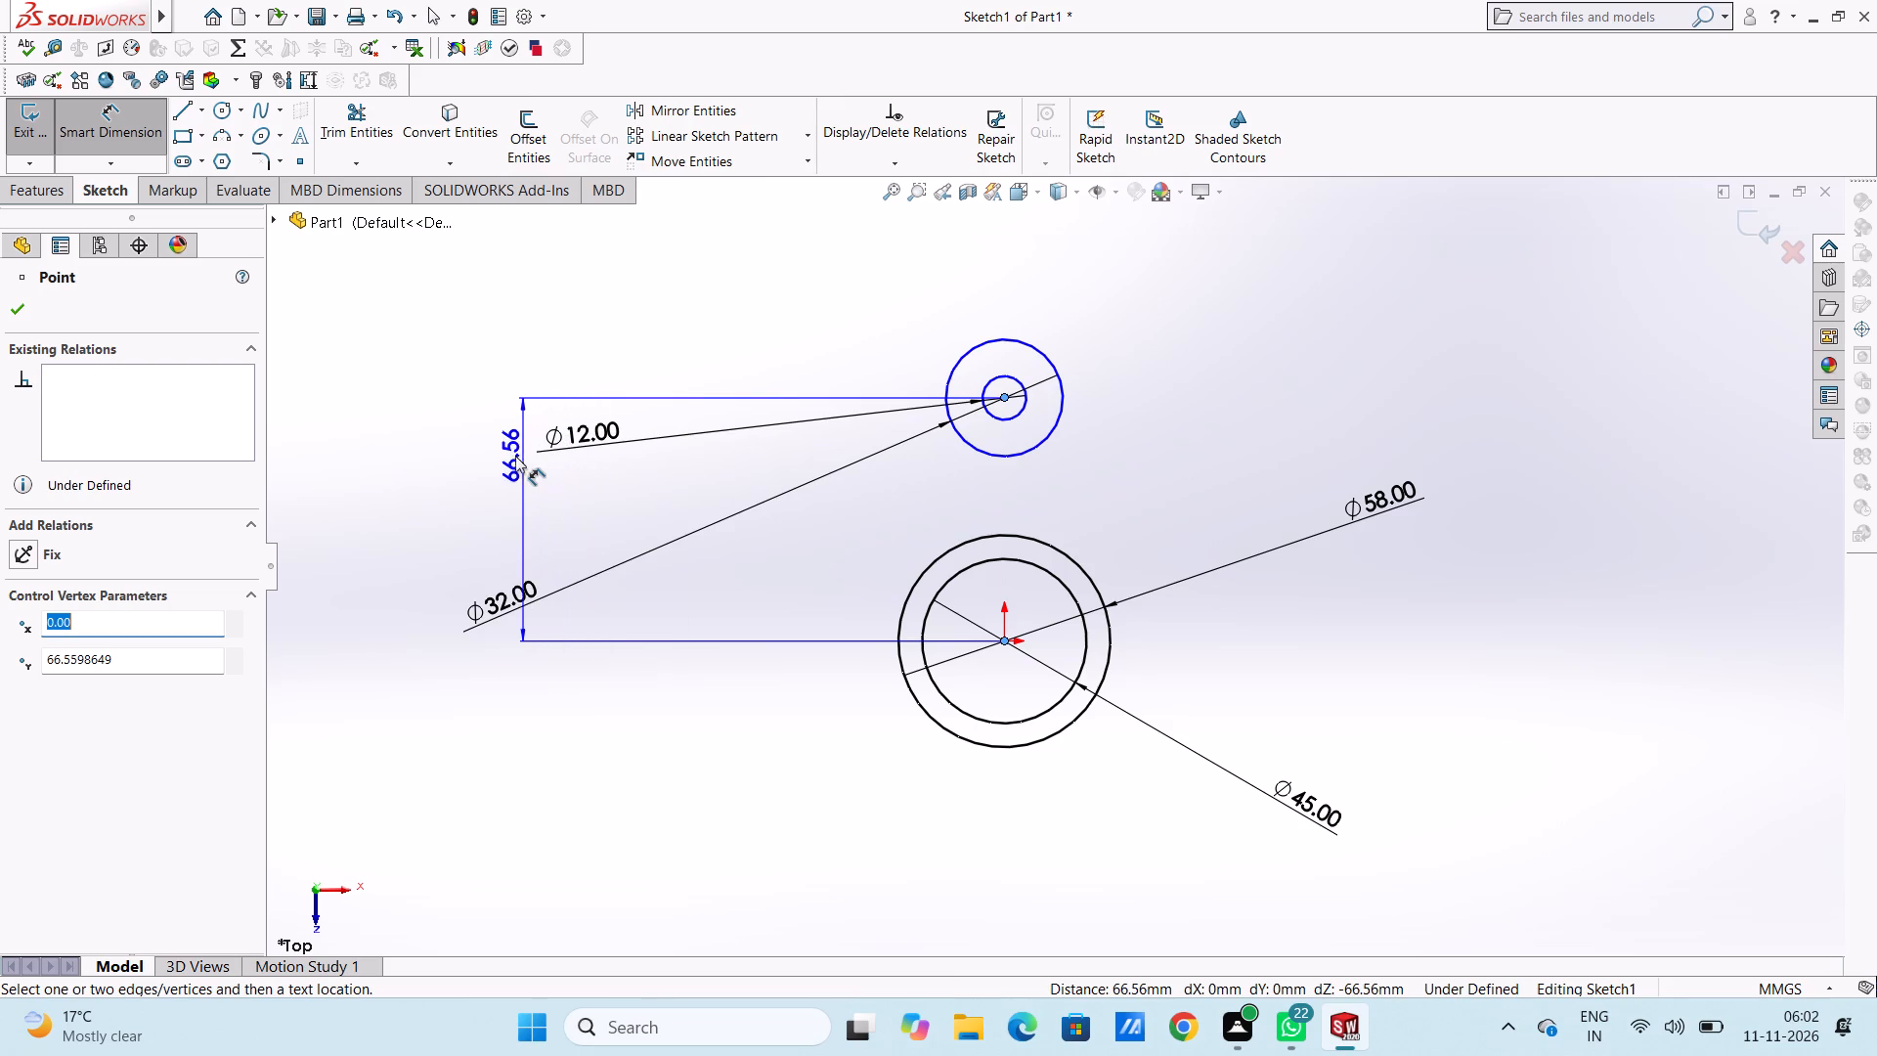
{"action": "left_click", "coordinate": [506, 456]}
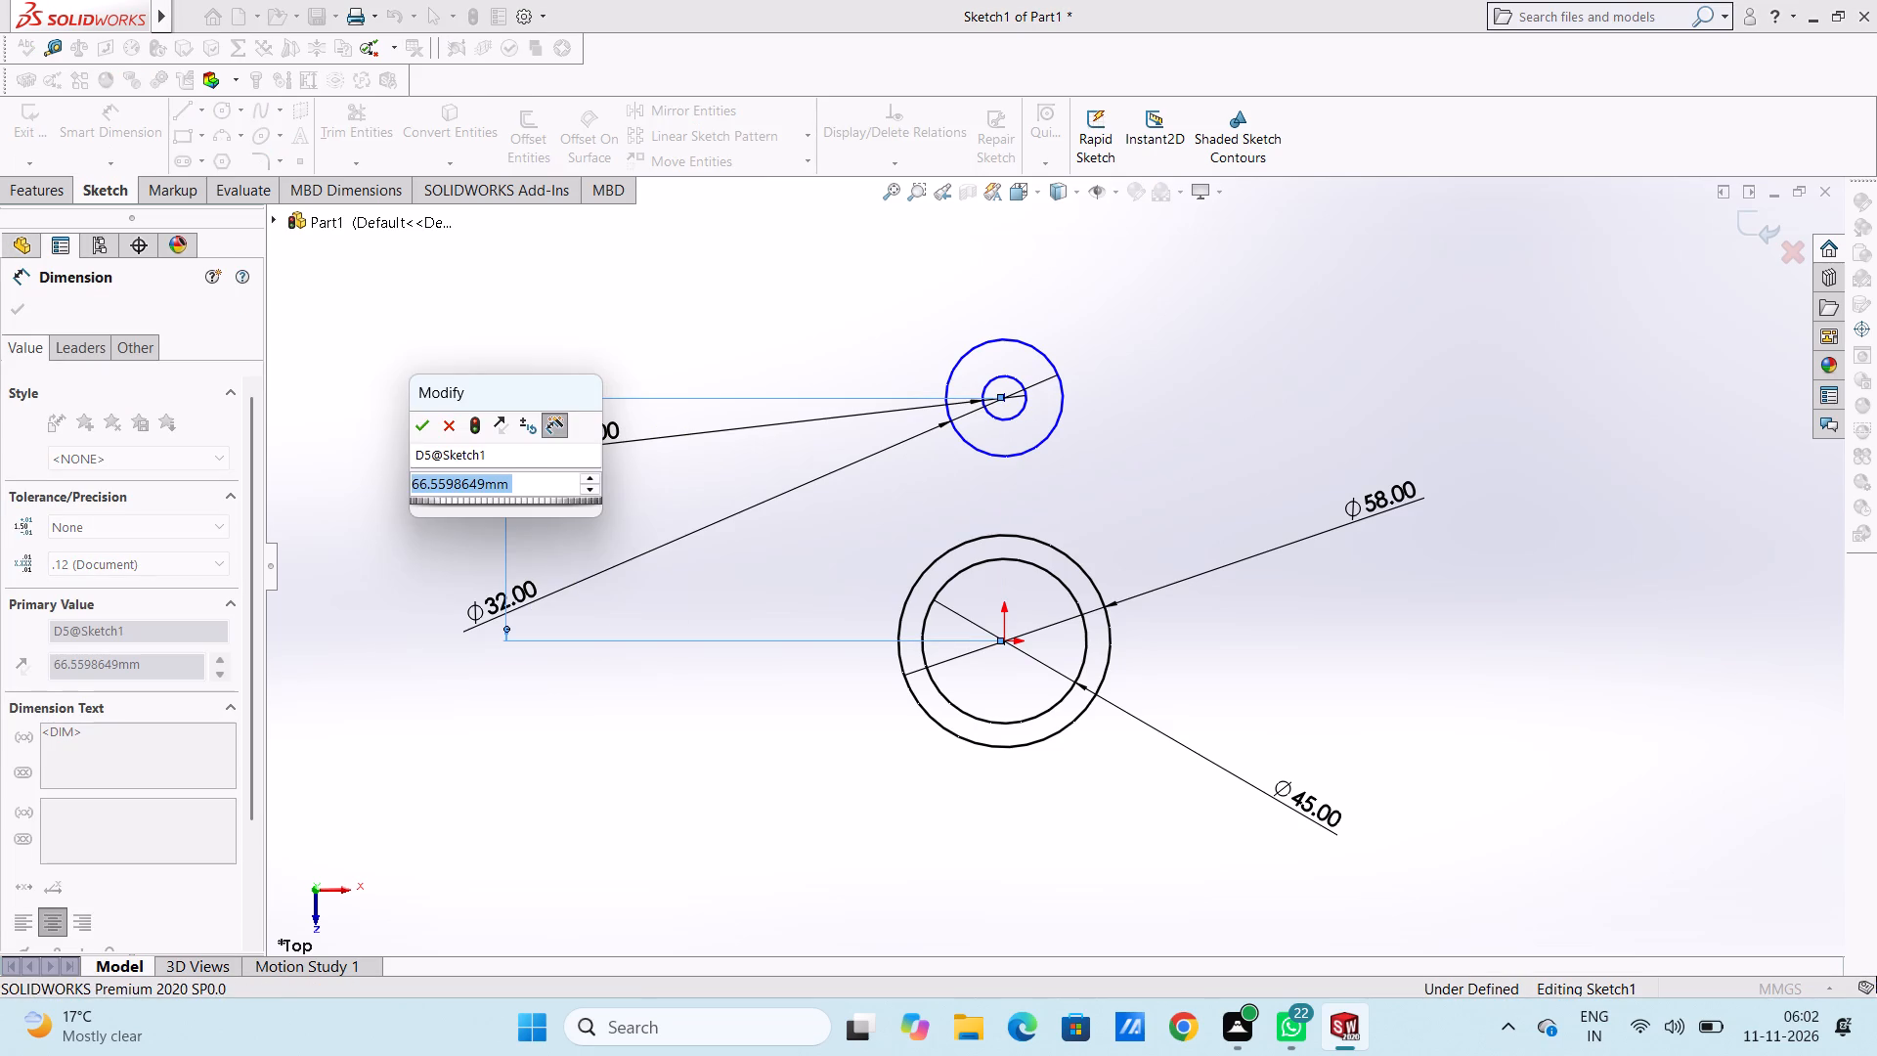
{"action": "type", "text": "65"}
{"action": "key", "text": "Return"}
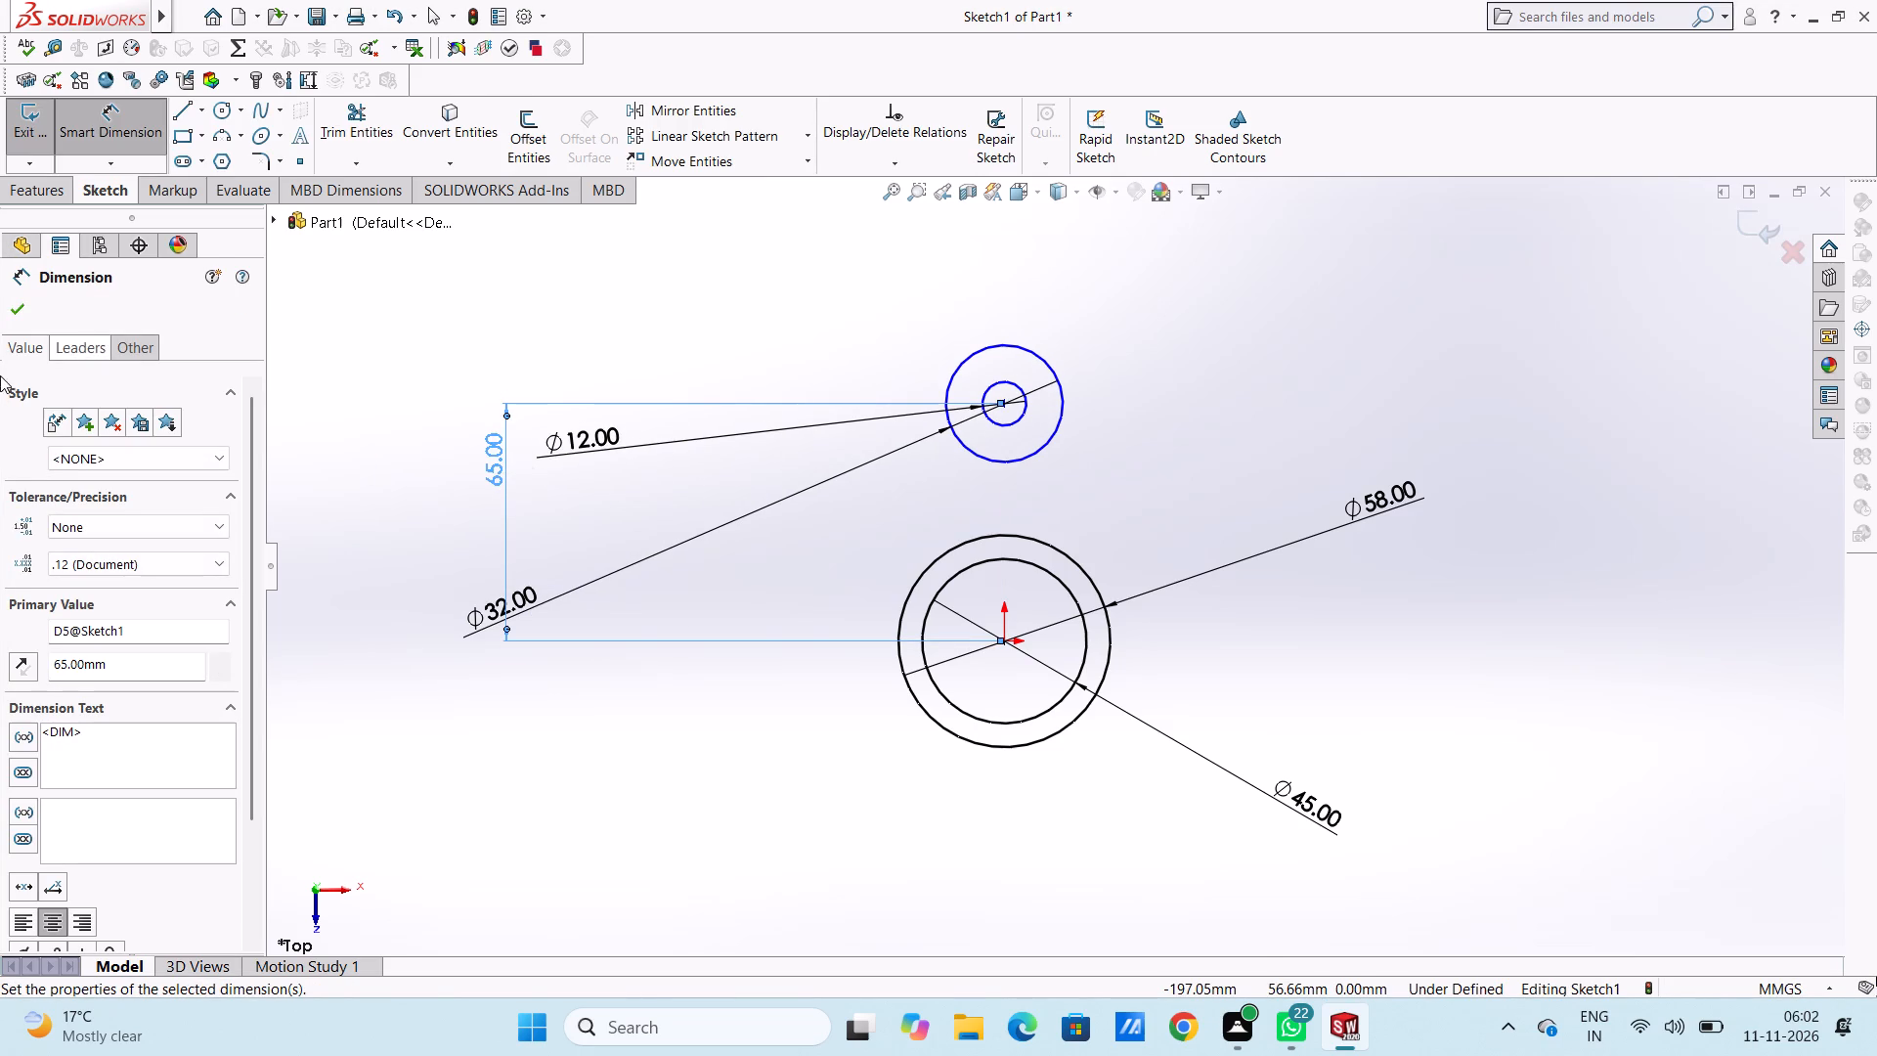
{"action": "left_click", "coordinate": [23, 302]}
{"action": "left_click", "coordinate": [530, 291]}
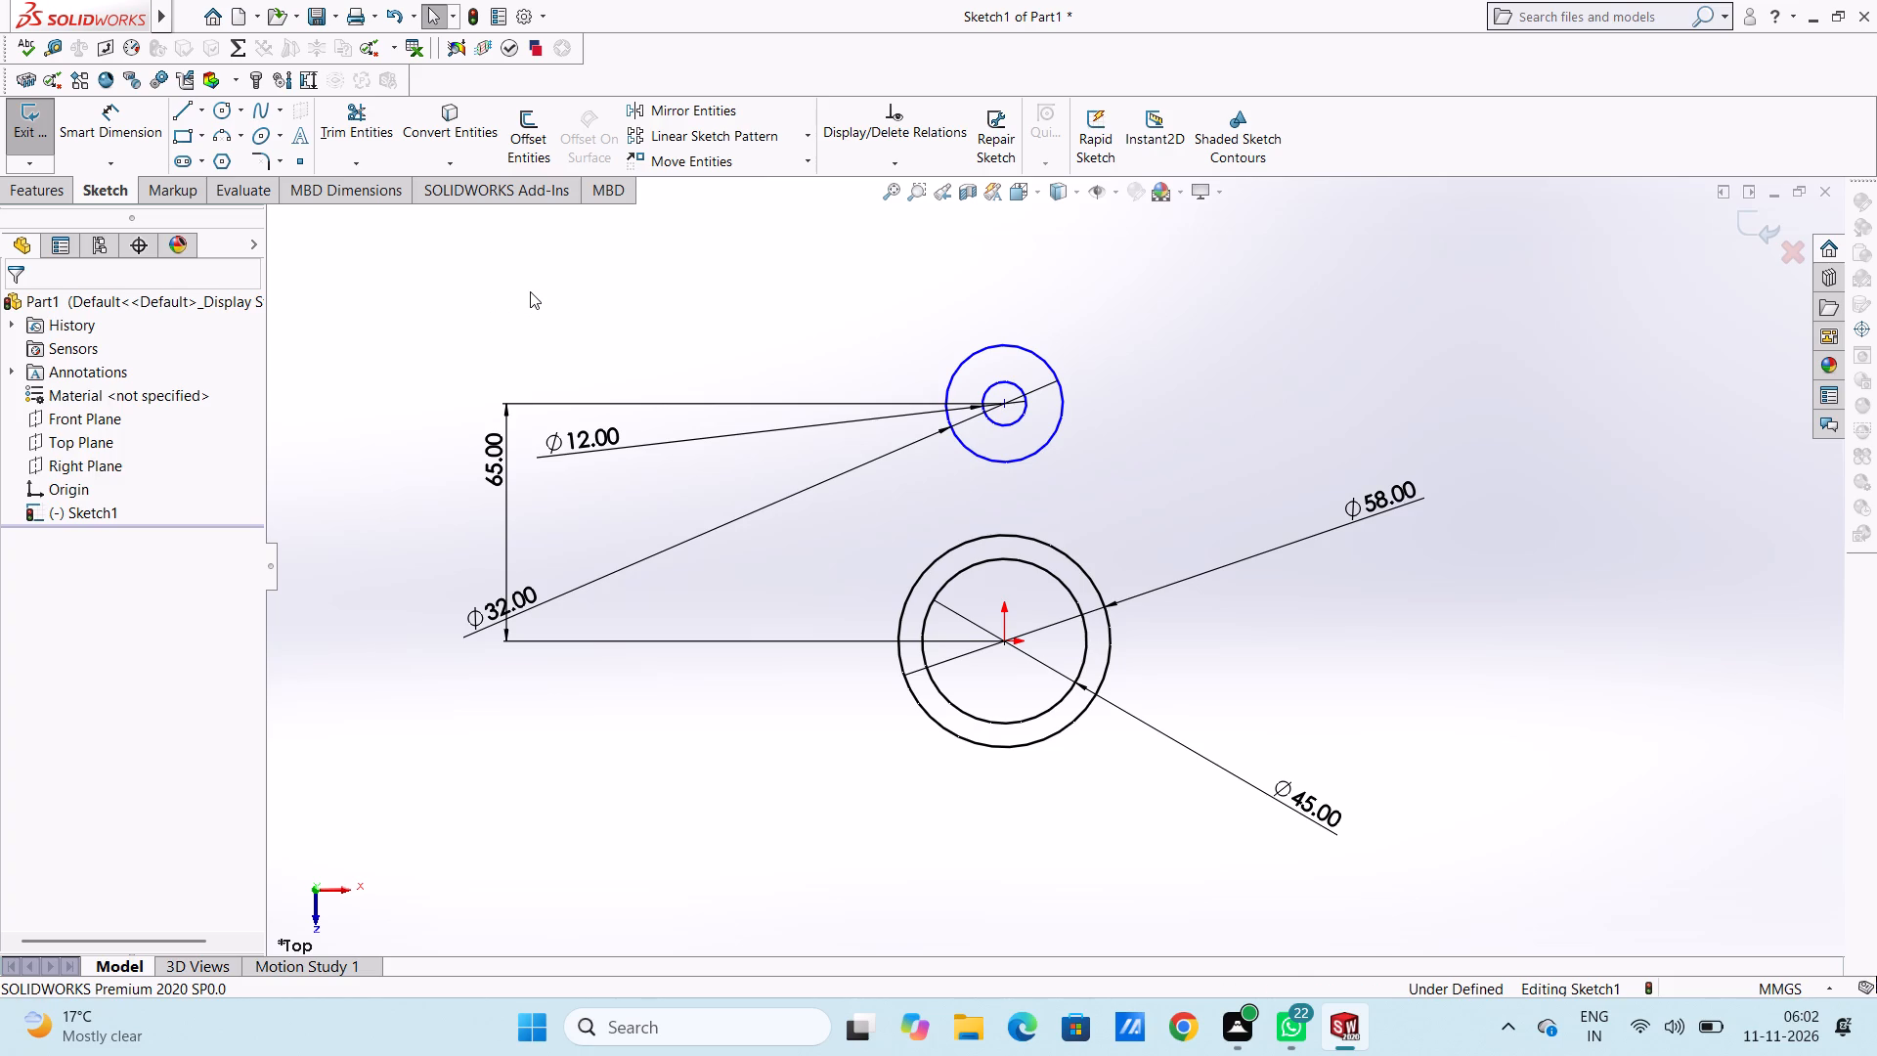
Add a Vertical relation between the centre point at the origin and the upper circles' centre point.
{"action": "left_click", "coordinate": [1003, 644]}
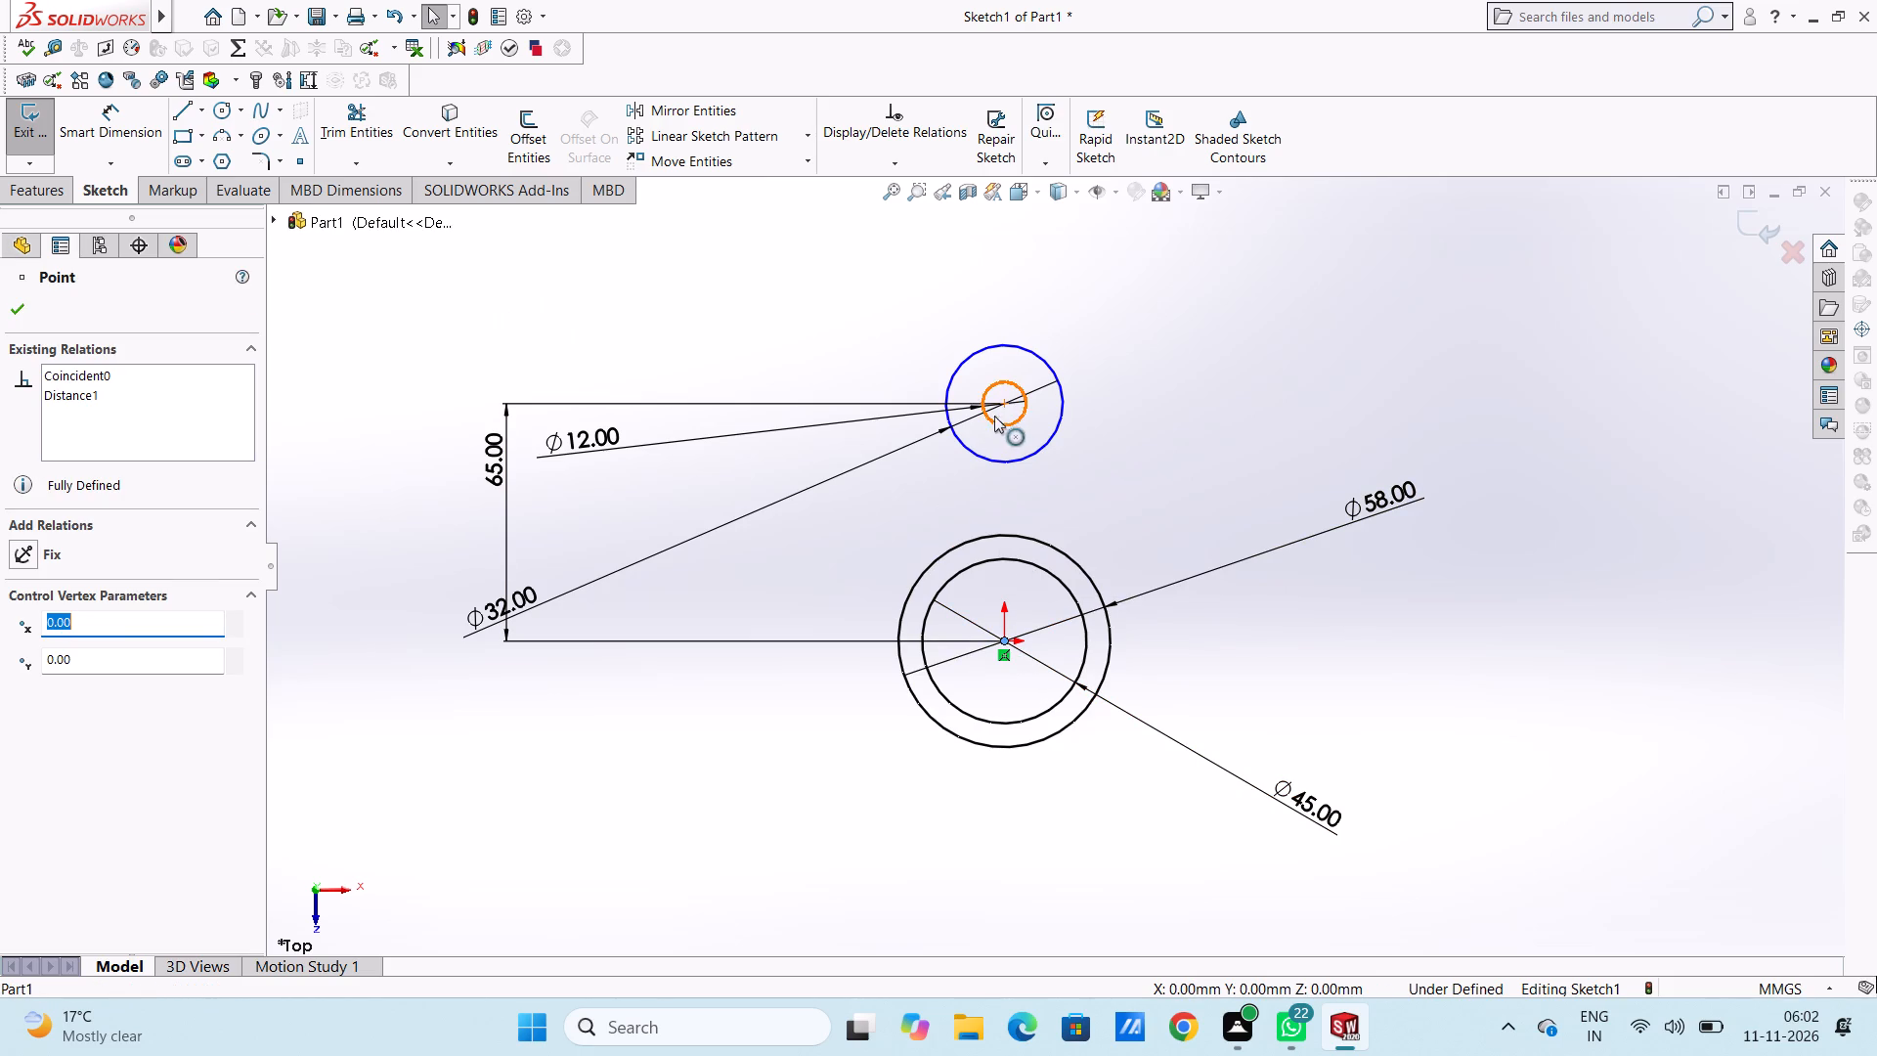
{"action": "left_click", "coordinate": [1004, 409], "text": "ctrl"}
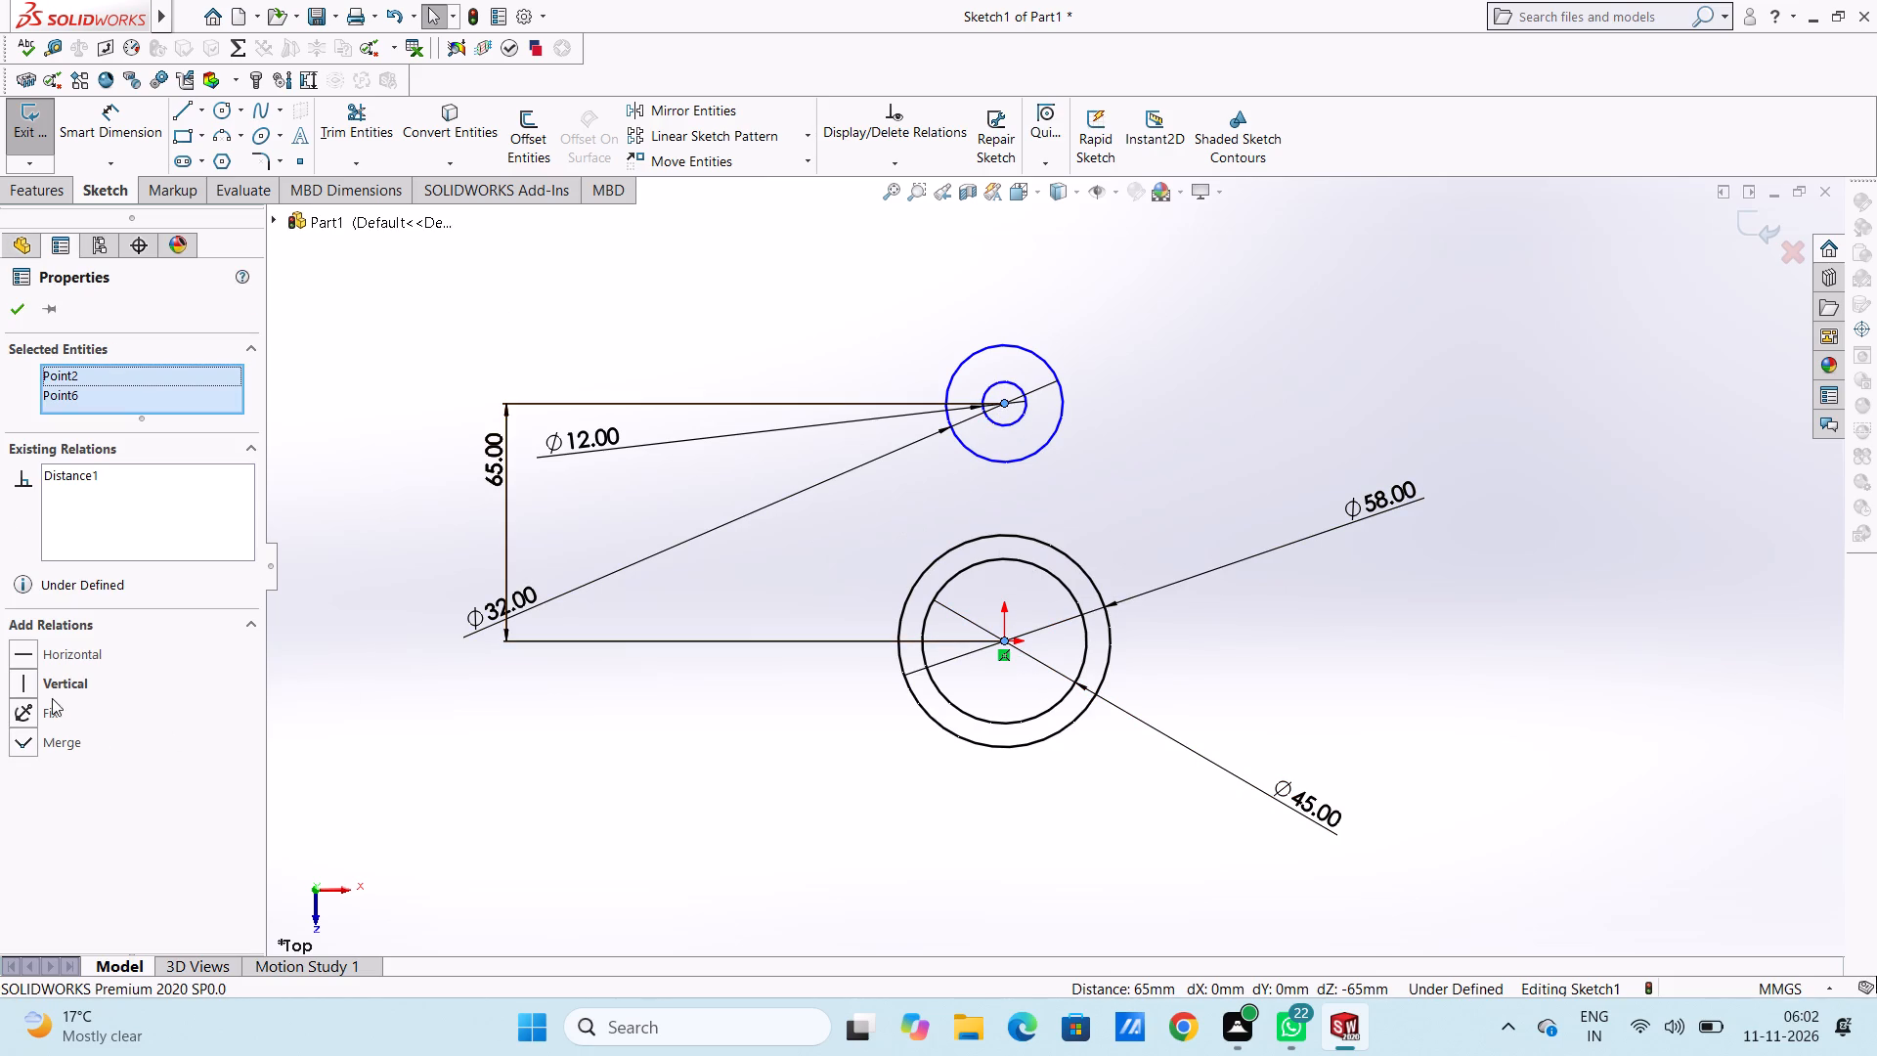
{"action": "left_click", "coordinate": [27, 683]}
{"action": "left_click", "coordinate": [491, 769]}
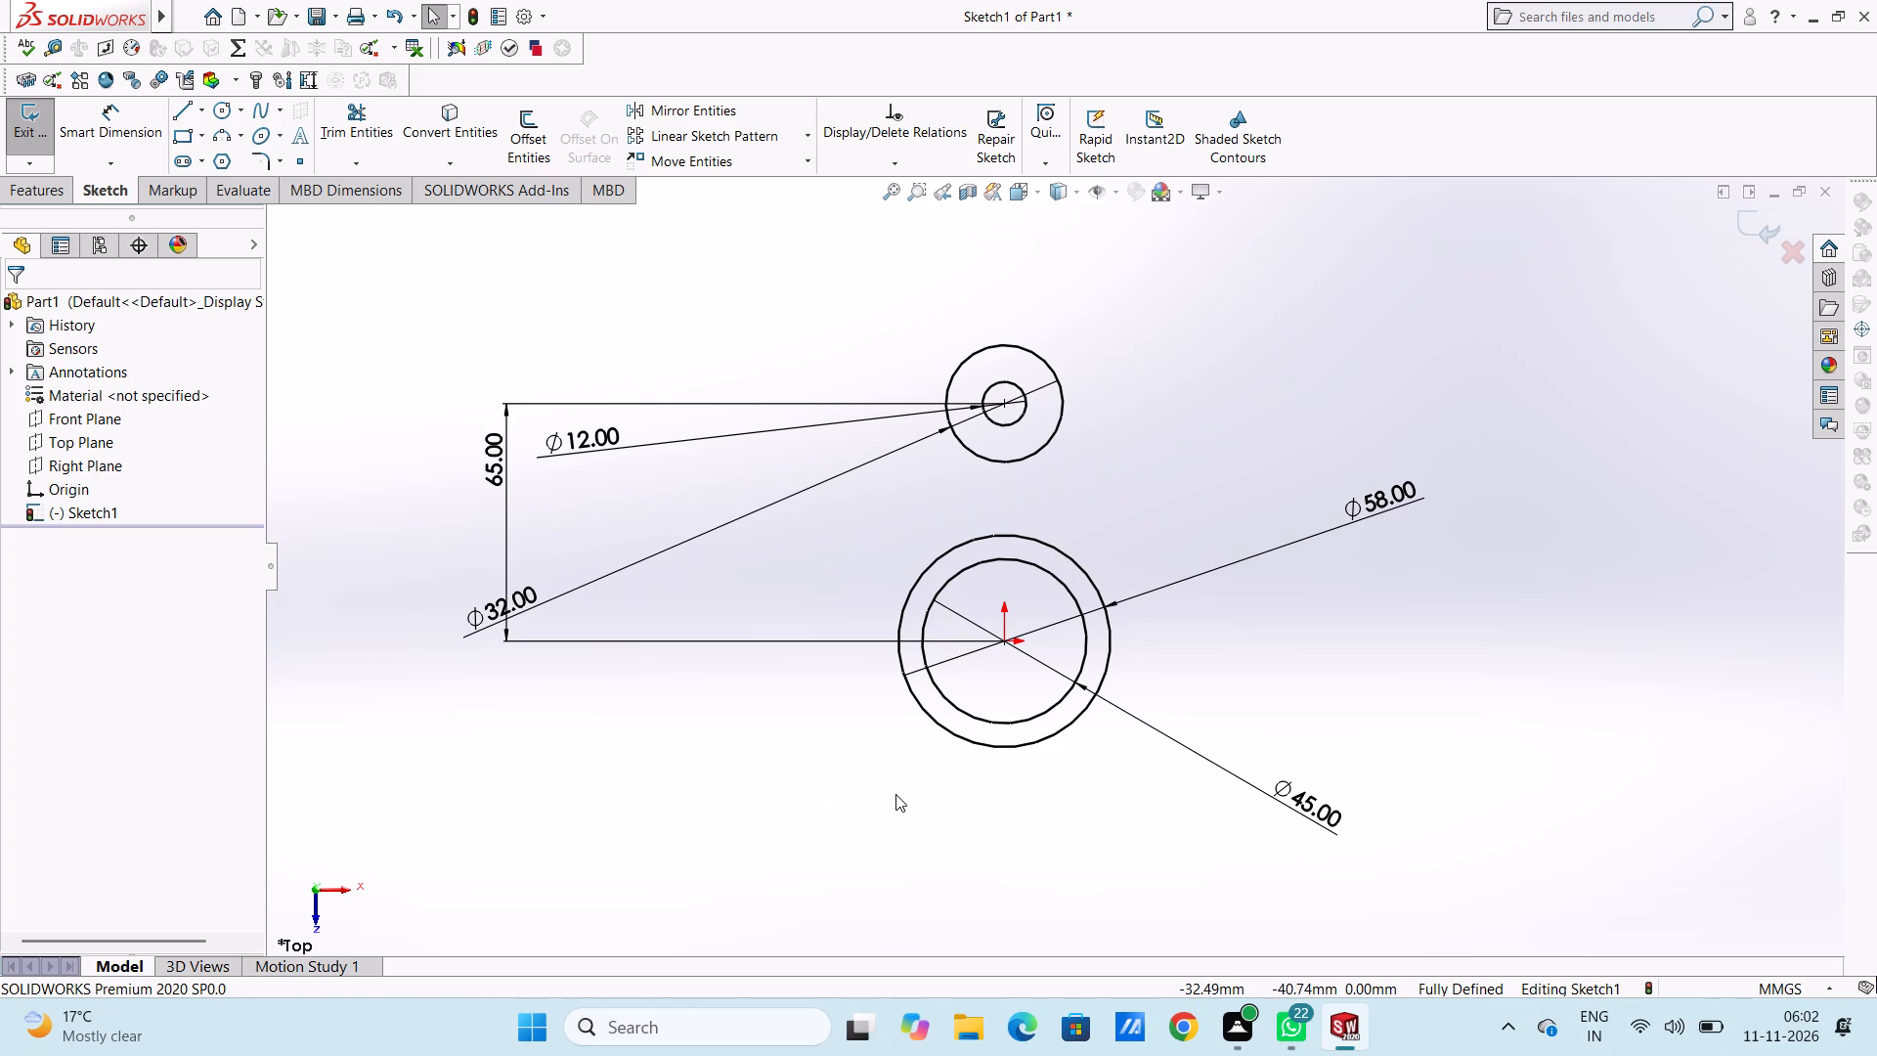
Reposition the 58 mm and 45 mm diameter dimensions to the lower left of the sketch circles.
{"action": "scroll", "coordinate": [1448, 589], "scroll_direction": "up", "scroll_amount": 3}
{"action": "left_click_drag", "start_coordinate": [1248, 504], "coordinate": [1122, 708]}
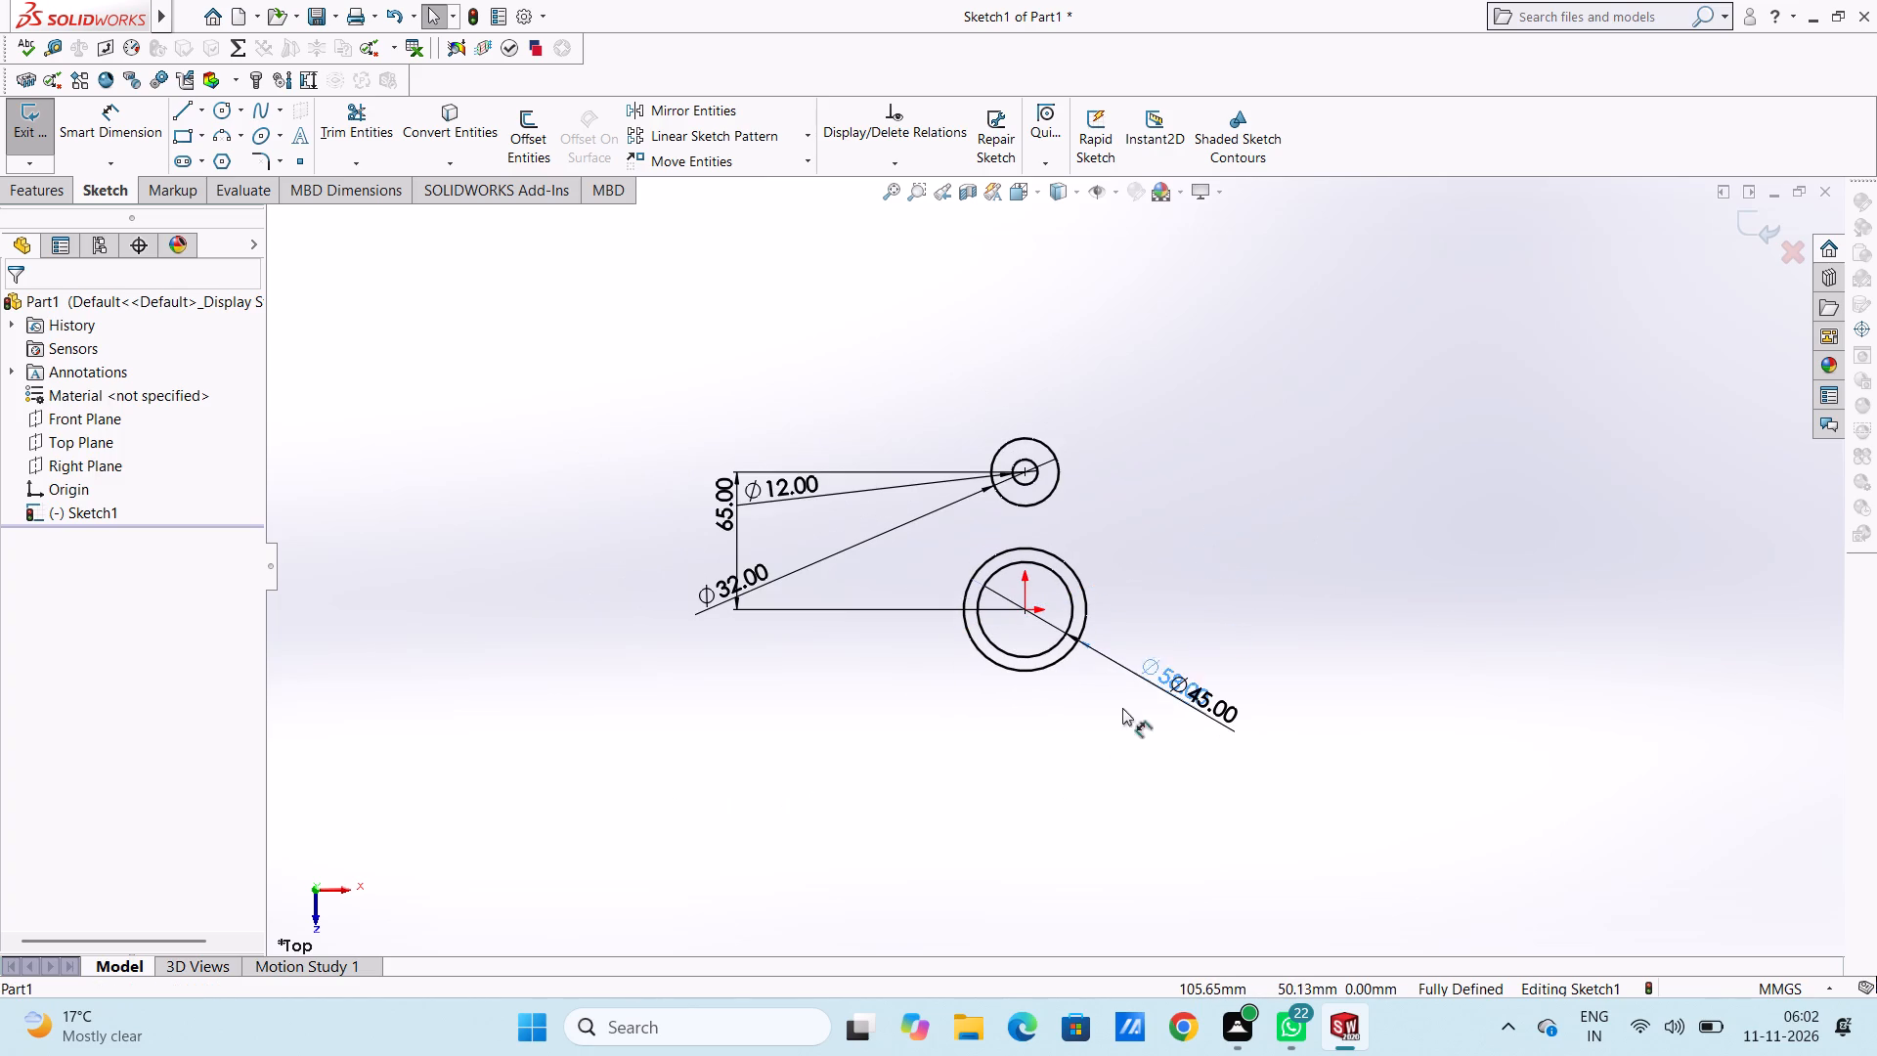
{"action": "left_click_drag", "start_coordinate": [1122, 708], "coordinate": [572, 762]}
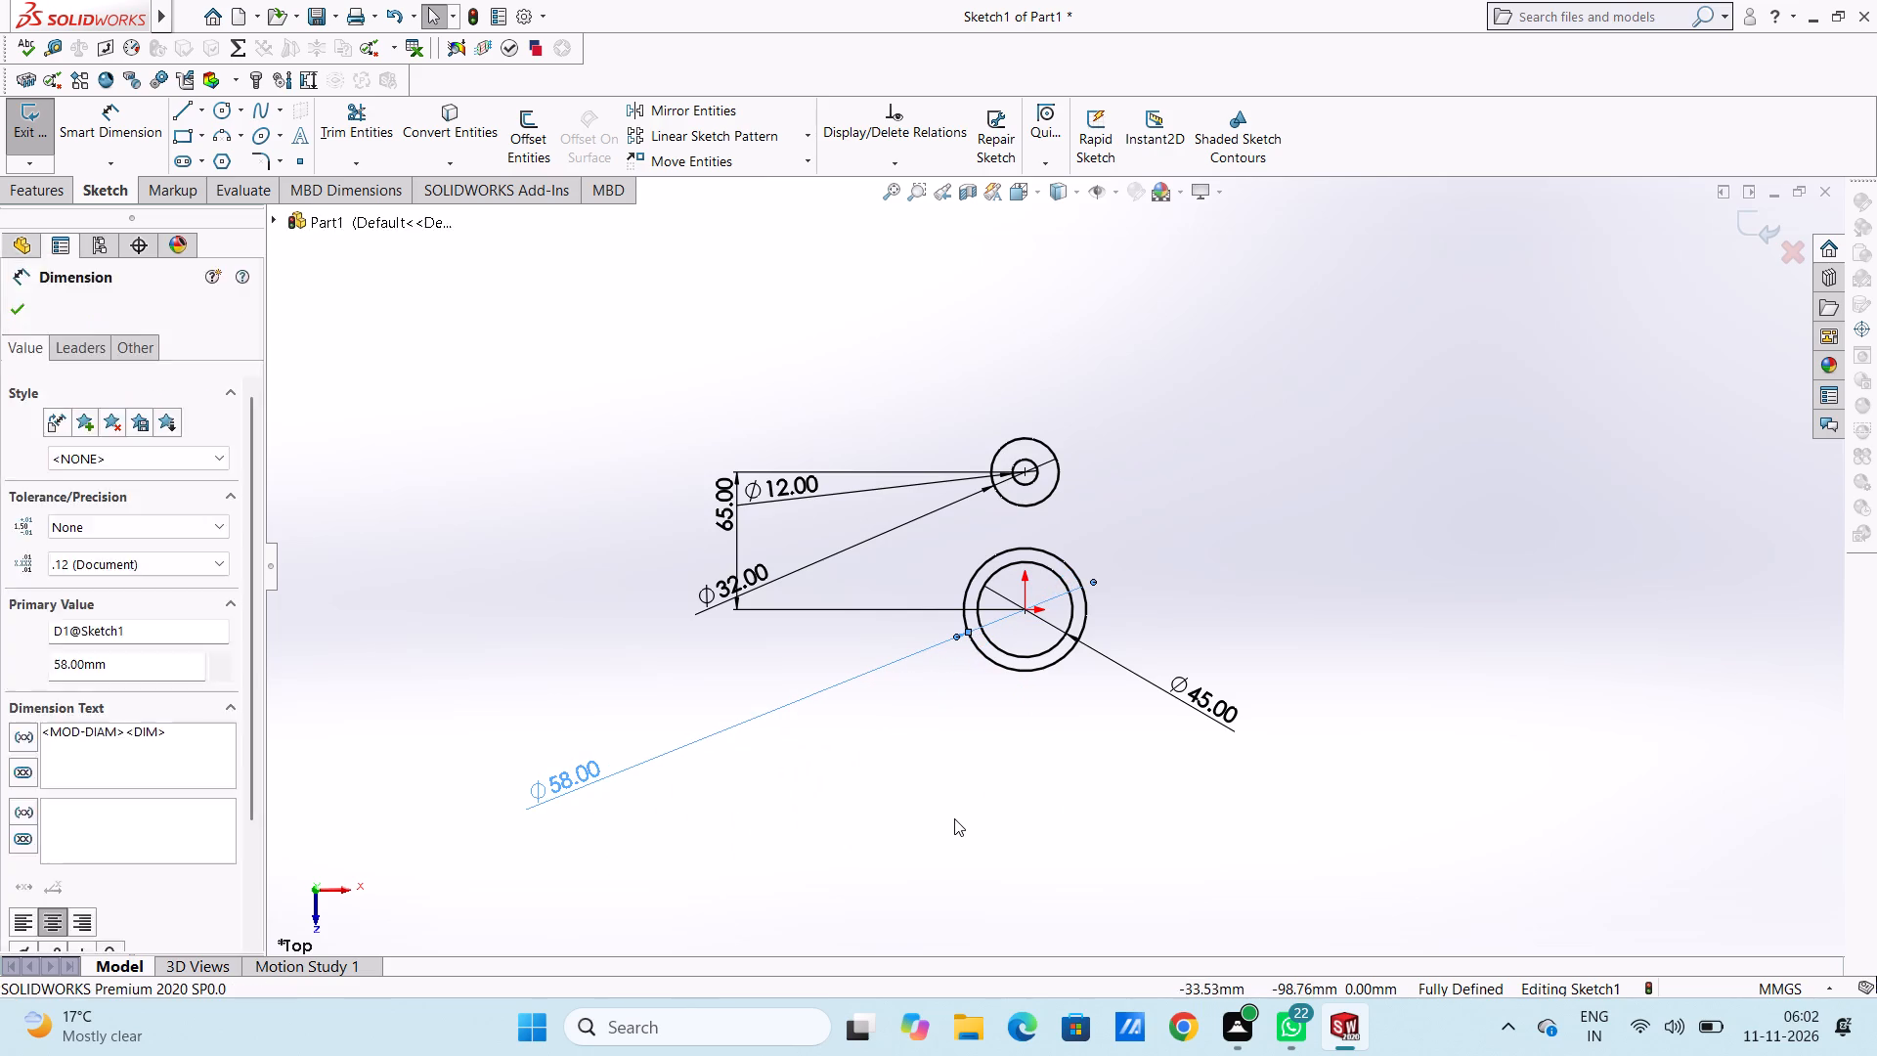
{"action": "left_click", "coordinate": [954, 818]}
{"action": "left_click_drag", "start_coordinate": [1203, 720], "coordinate": [879, 807]}
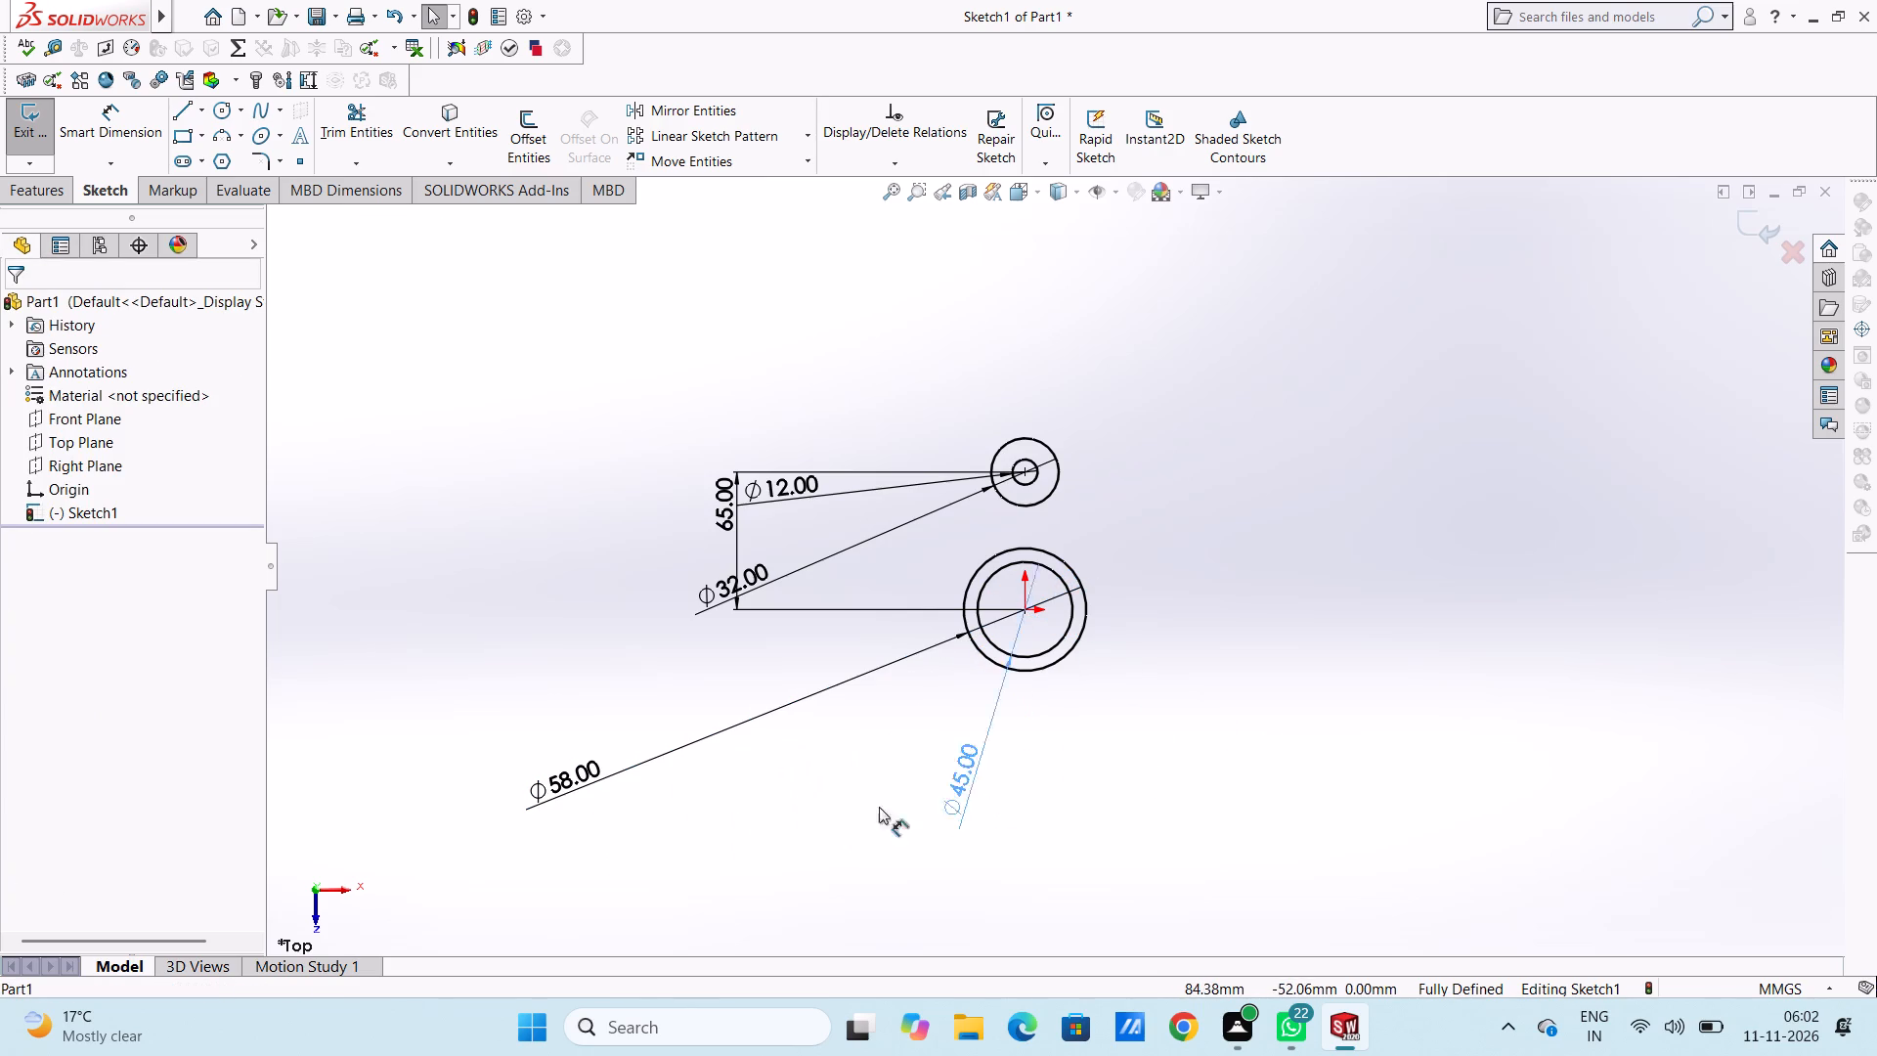
{"action": "left_click_drag", "start_coordinate": [879, 807], "coordinate": [502, 692]}
{"action": "left_click", "coordinate": [501, 695]}
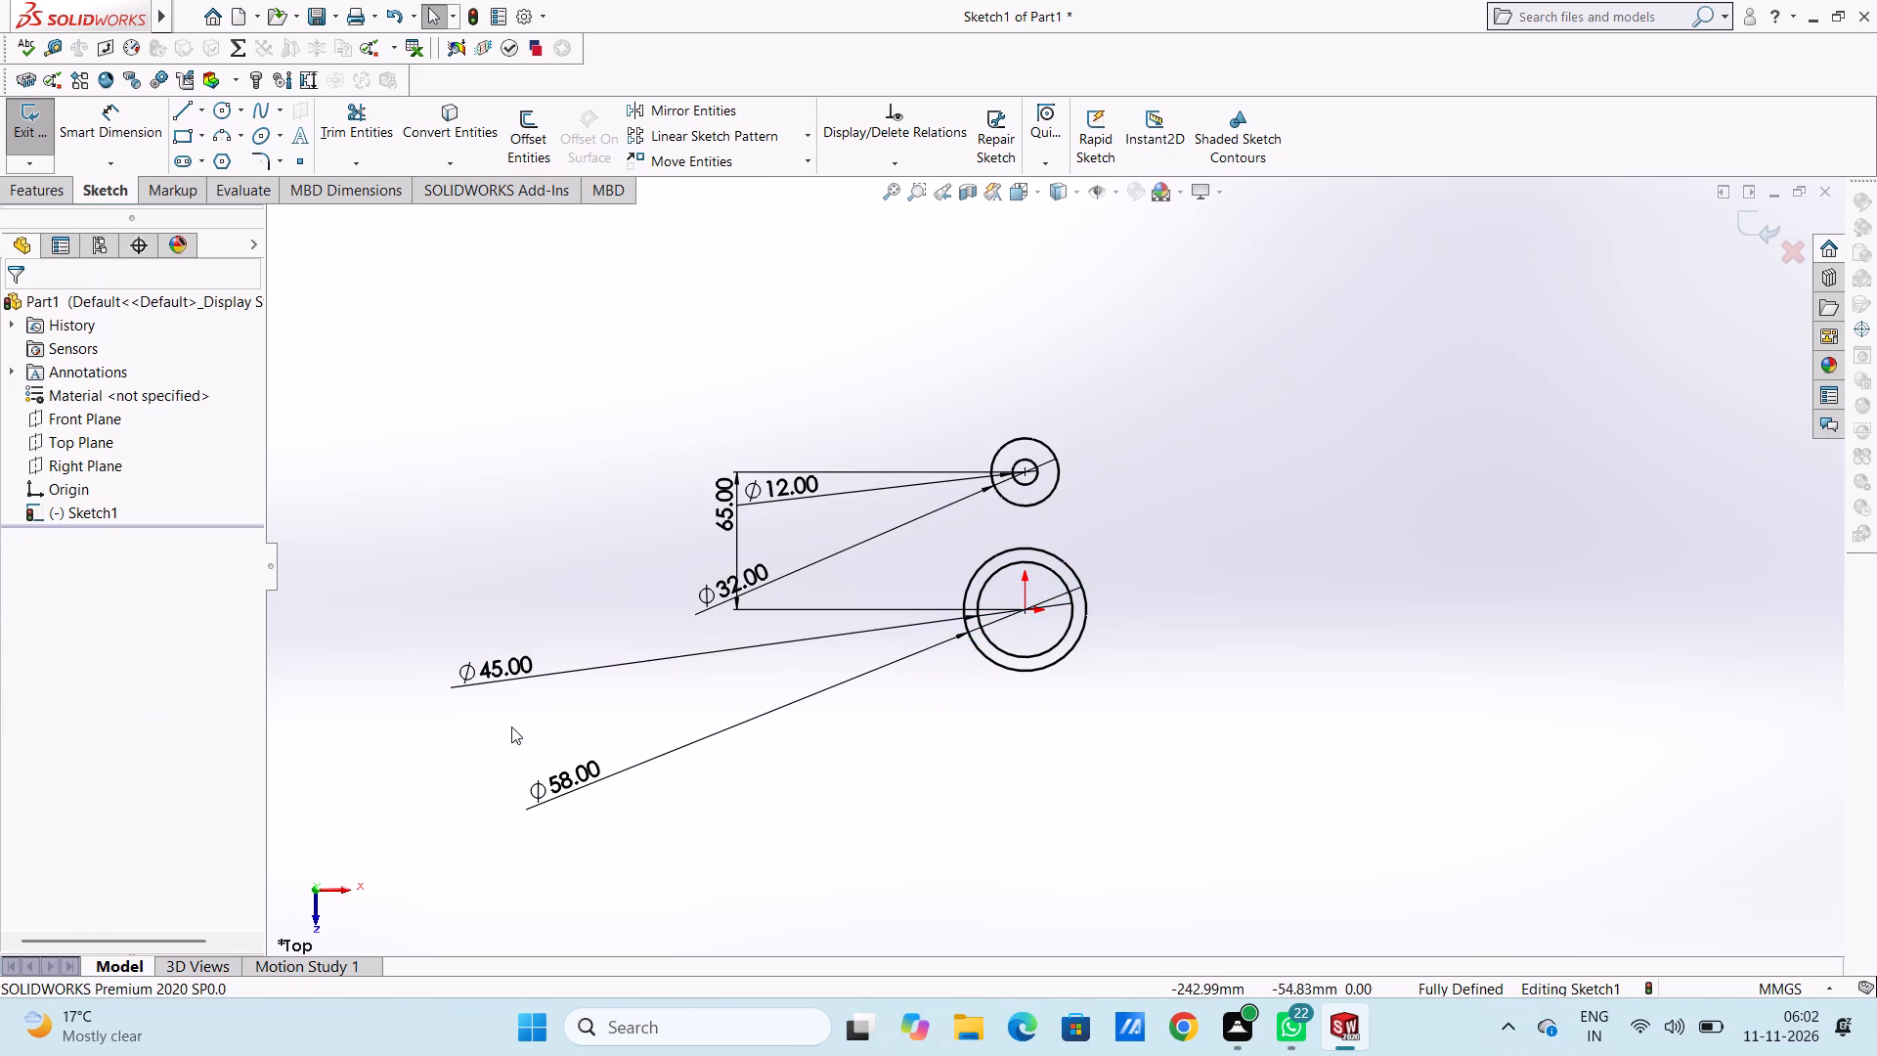
{"action": "left_click", "coordinate": [511, 727]}
Sketch a line about 64 mm long joining the left sides of the 58 mm and 32 mm circles, tangent to both.
{"action": "scroll", "coordinate": [1124, 496], "scroll_direction": "down", "scroll_amount": 3}
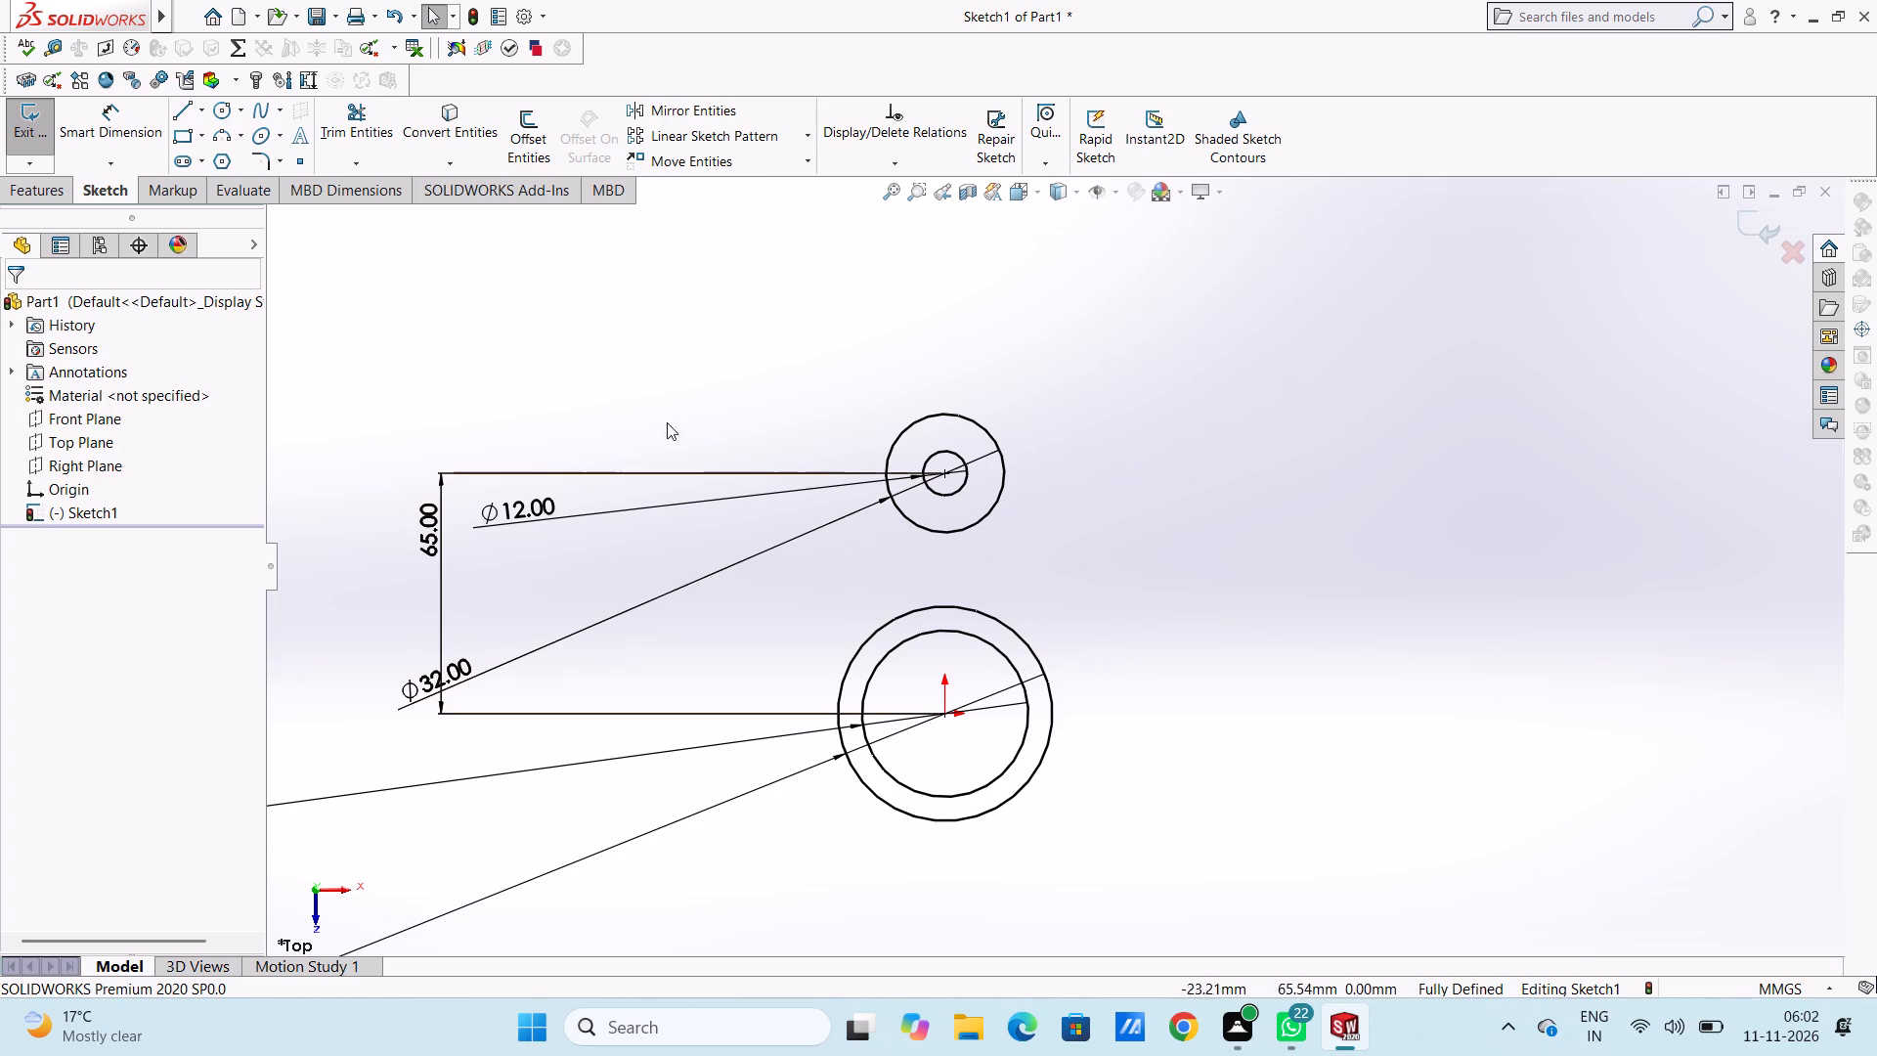
{"action": "left_click", "coordinate": [177, 107]}
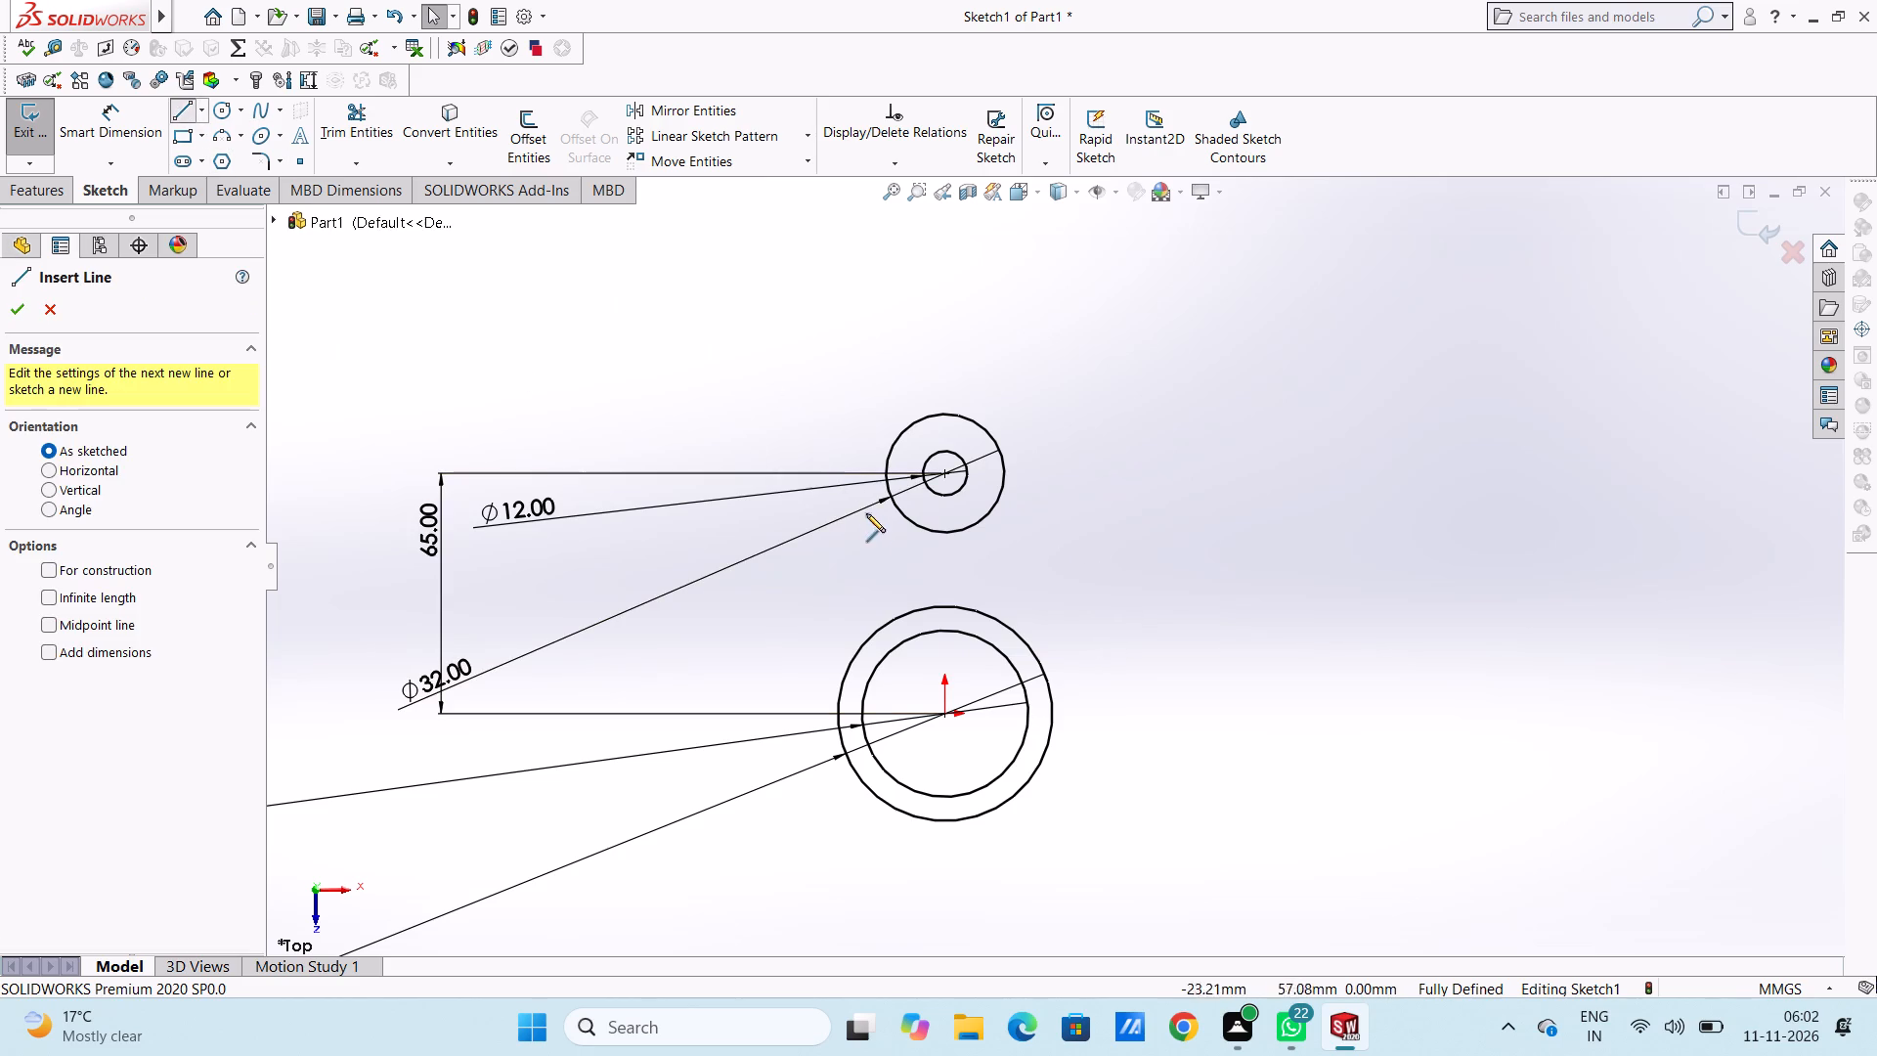
{"action": "left_click", "coordinate": [837, 702]}
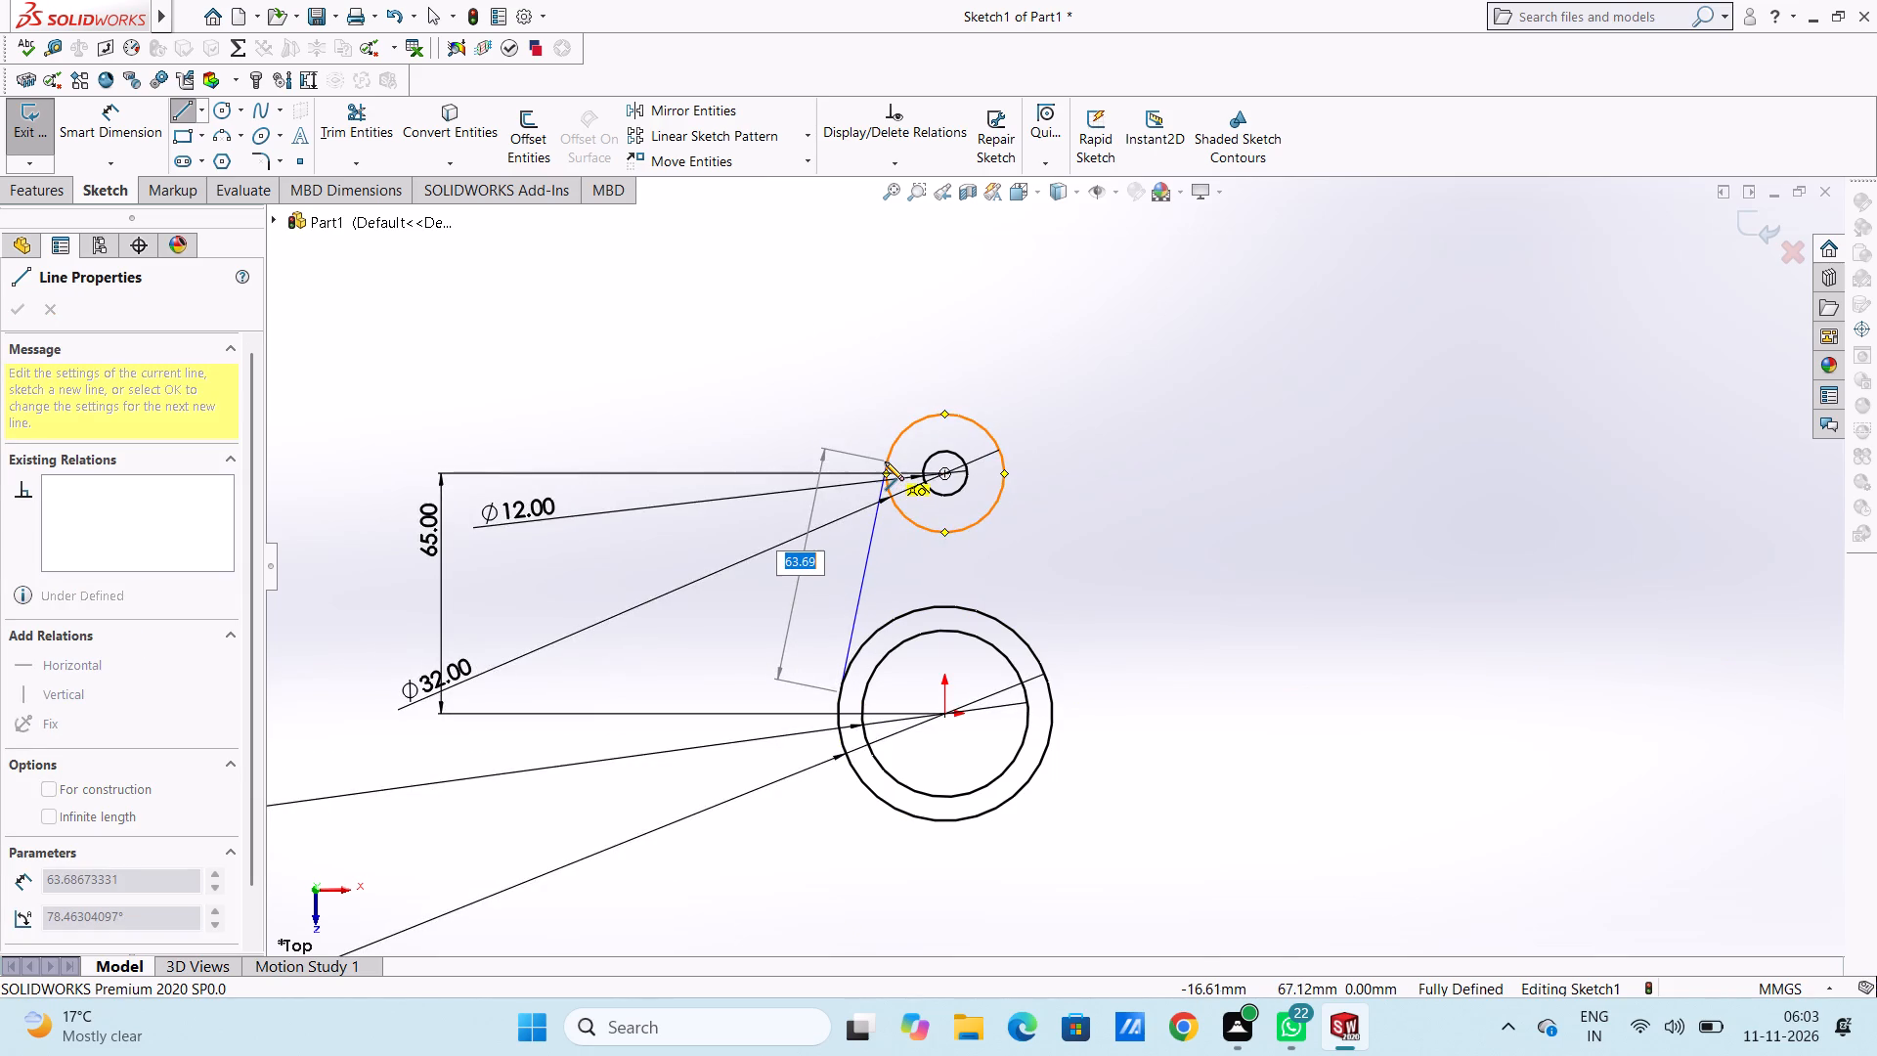
{"action": "left_click", "coordinate": [885, 462]}
{"action": "right_click", "coordinate": [718, 324]}
{"action": "double_click", "coordinate": [736, 333]}
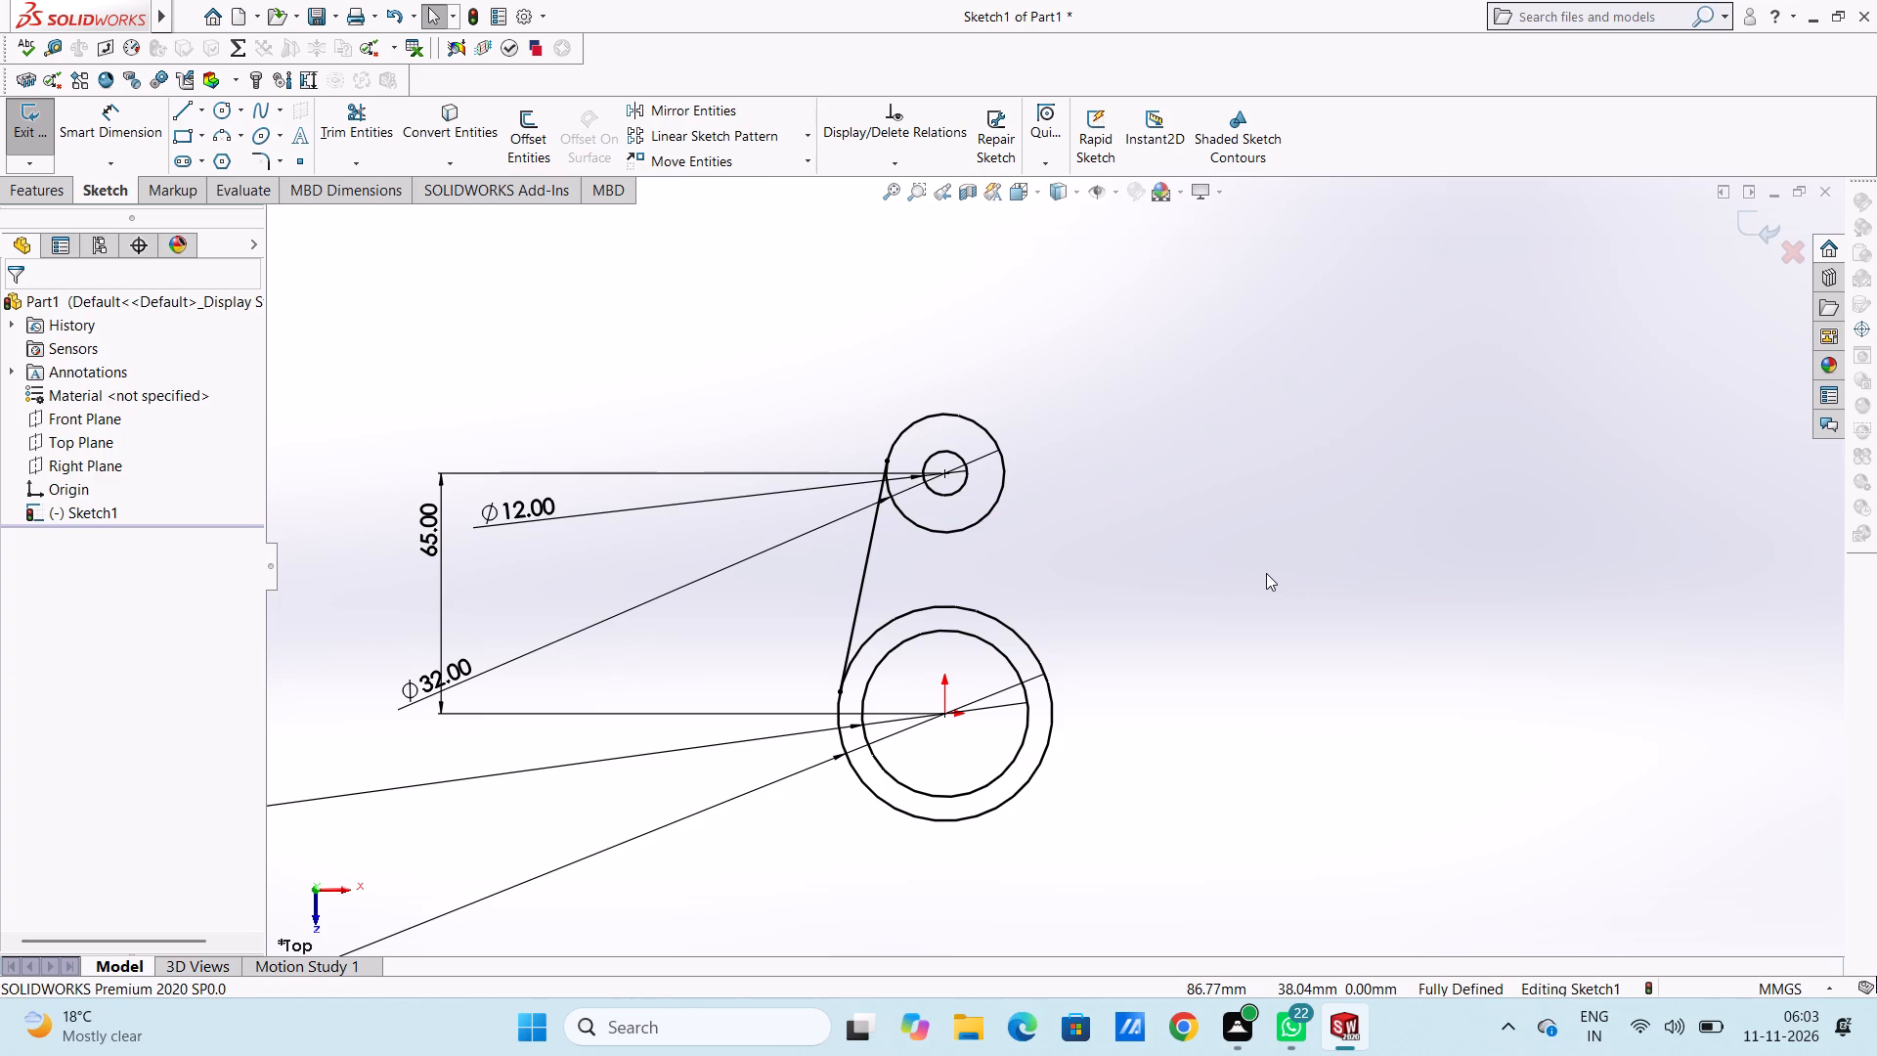
Sketch a mirrored line about 64 mm long joining the right sides of the 32 mm and 58 mm circles.
{"action": "left_click", "coordinate": [188, 115]}
{"action": "left_click", "coordinate": [1003, 461]}
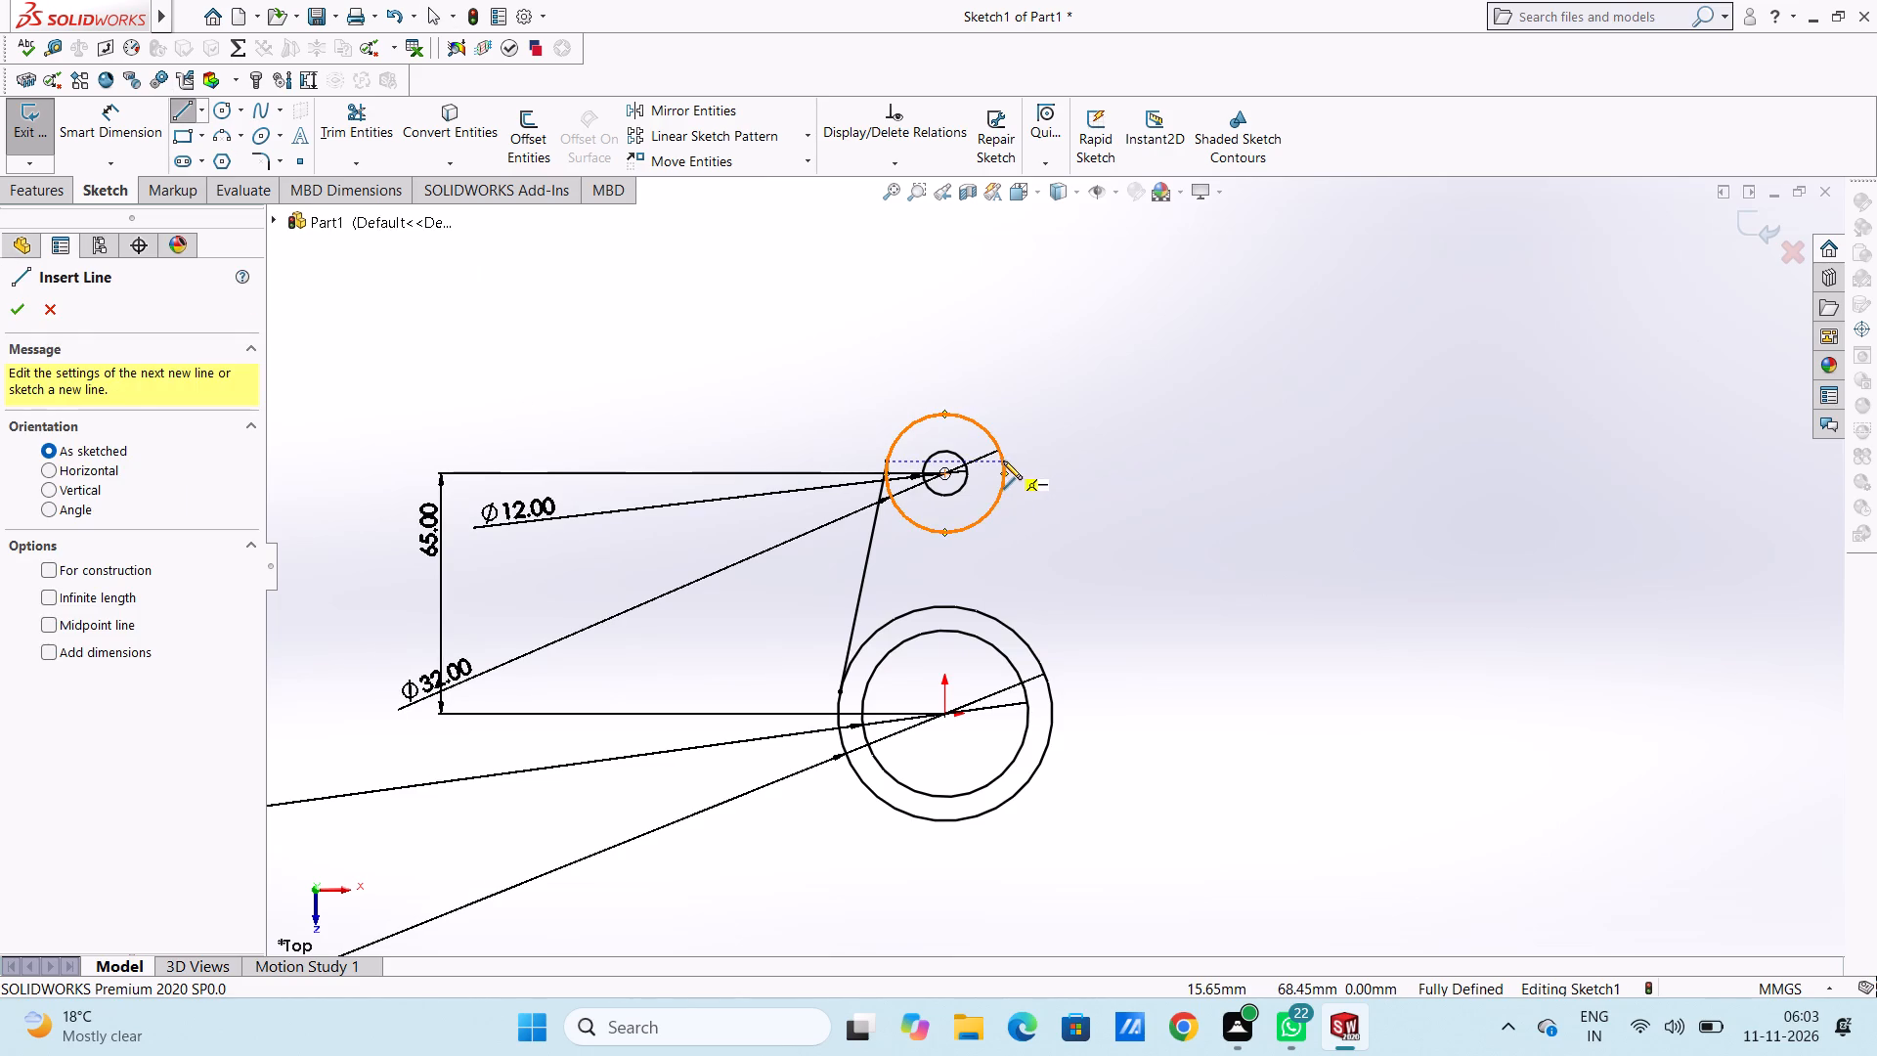
{"action": "left_click", "coordinate": [1052, 696]}
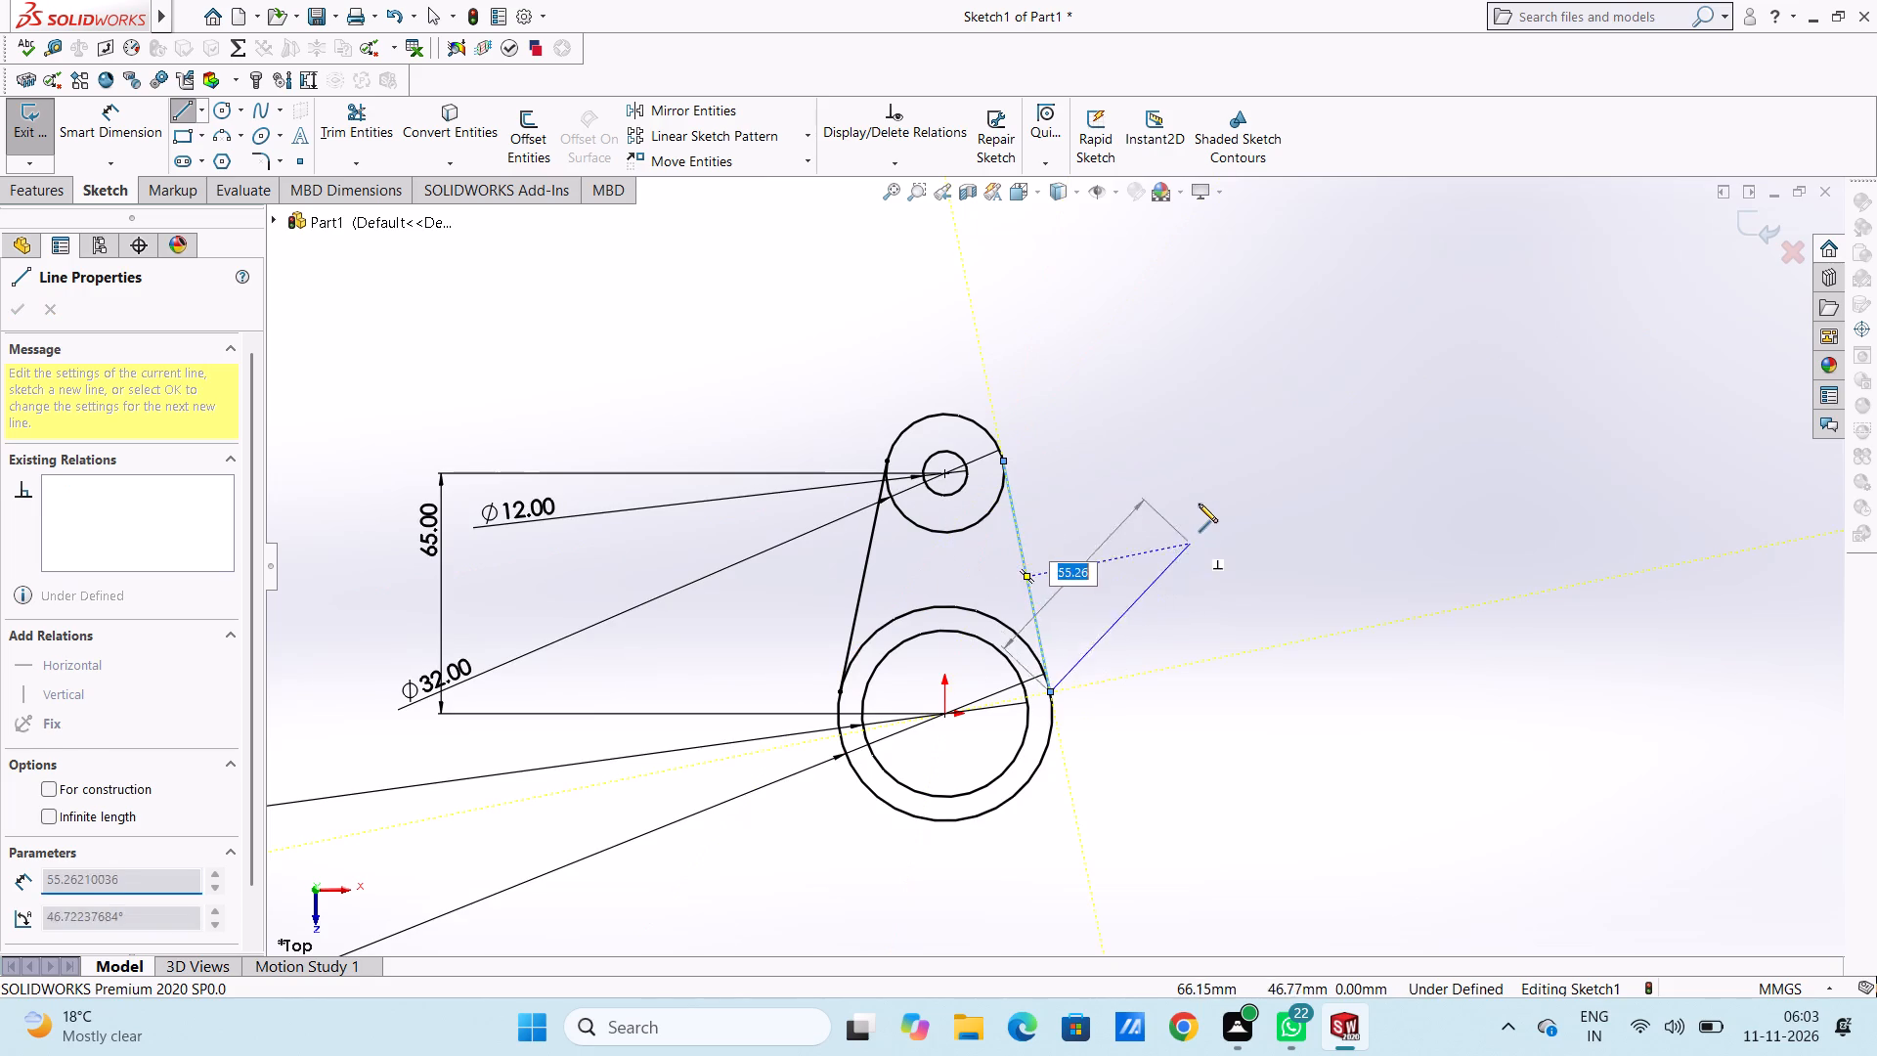
{"action": "right_click", "coordinate": [1199, 504]}
{"action": "left_click", "coordinate": [1227, 517]}
{"action": "left_click", "coordinate": [1218, 517]}
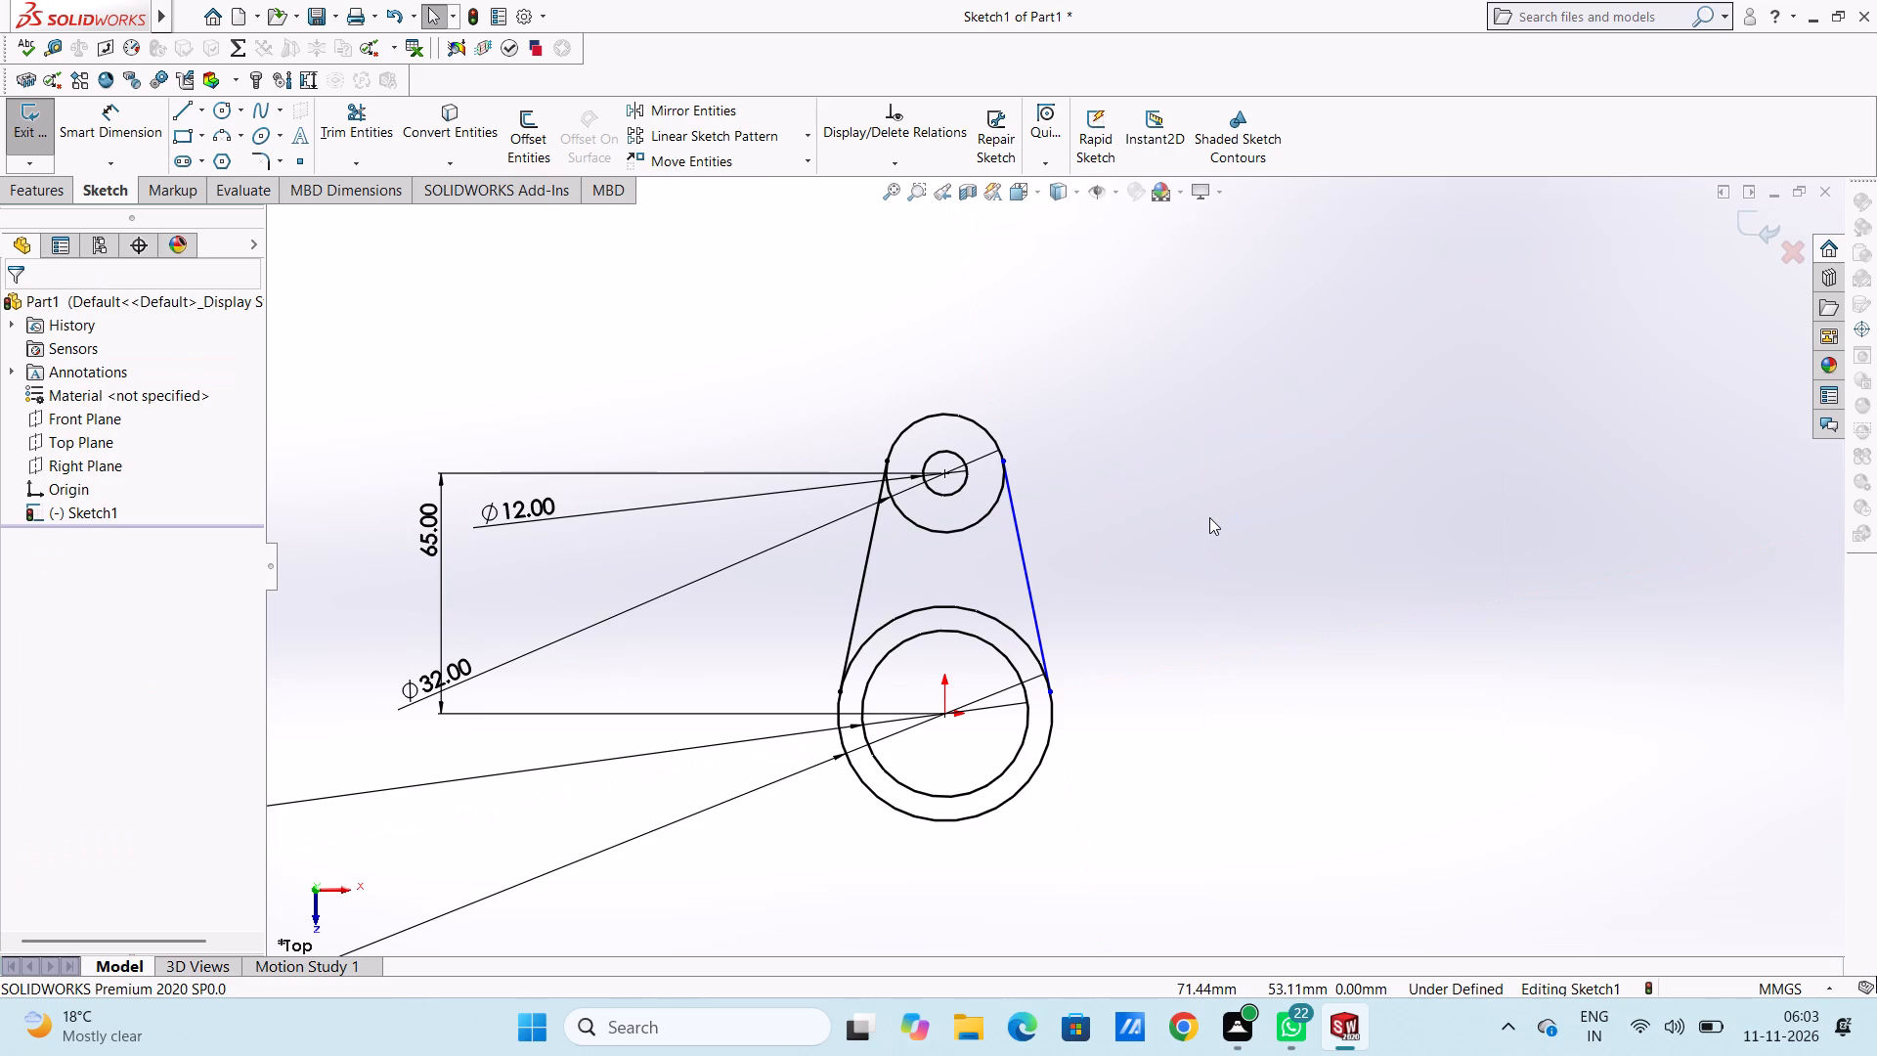
Add a Tangent relation between the right-hand connecting line and the 32 mm circle.
{"action": "left_click", "coordinate": [1023, 552]}
{"action": "left_click", "coordinate": [987, 519], "text": "ctrl"}
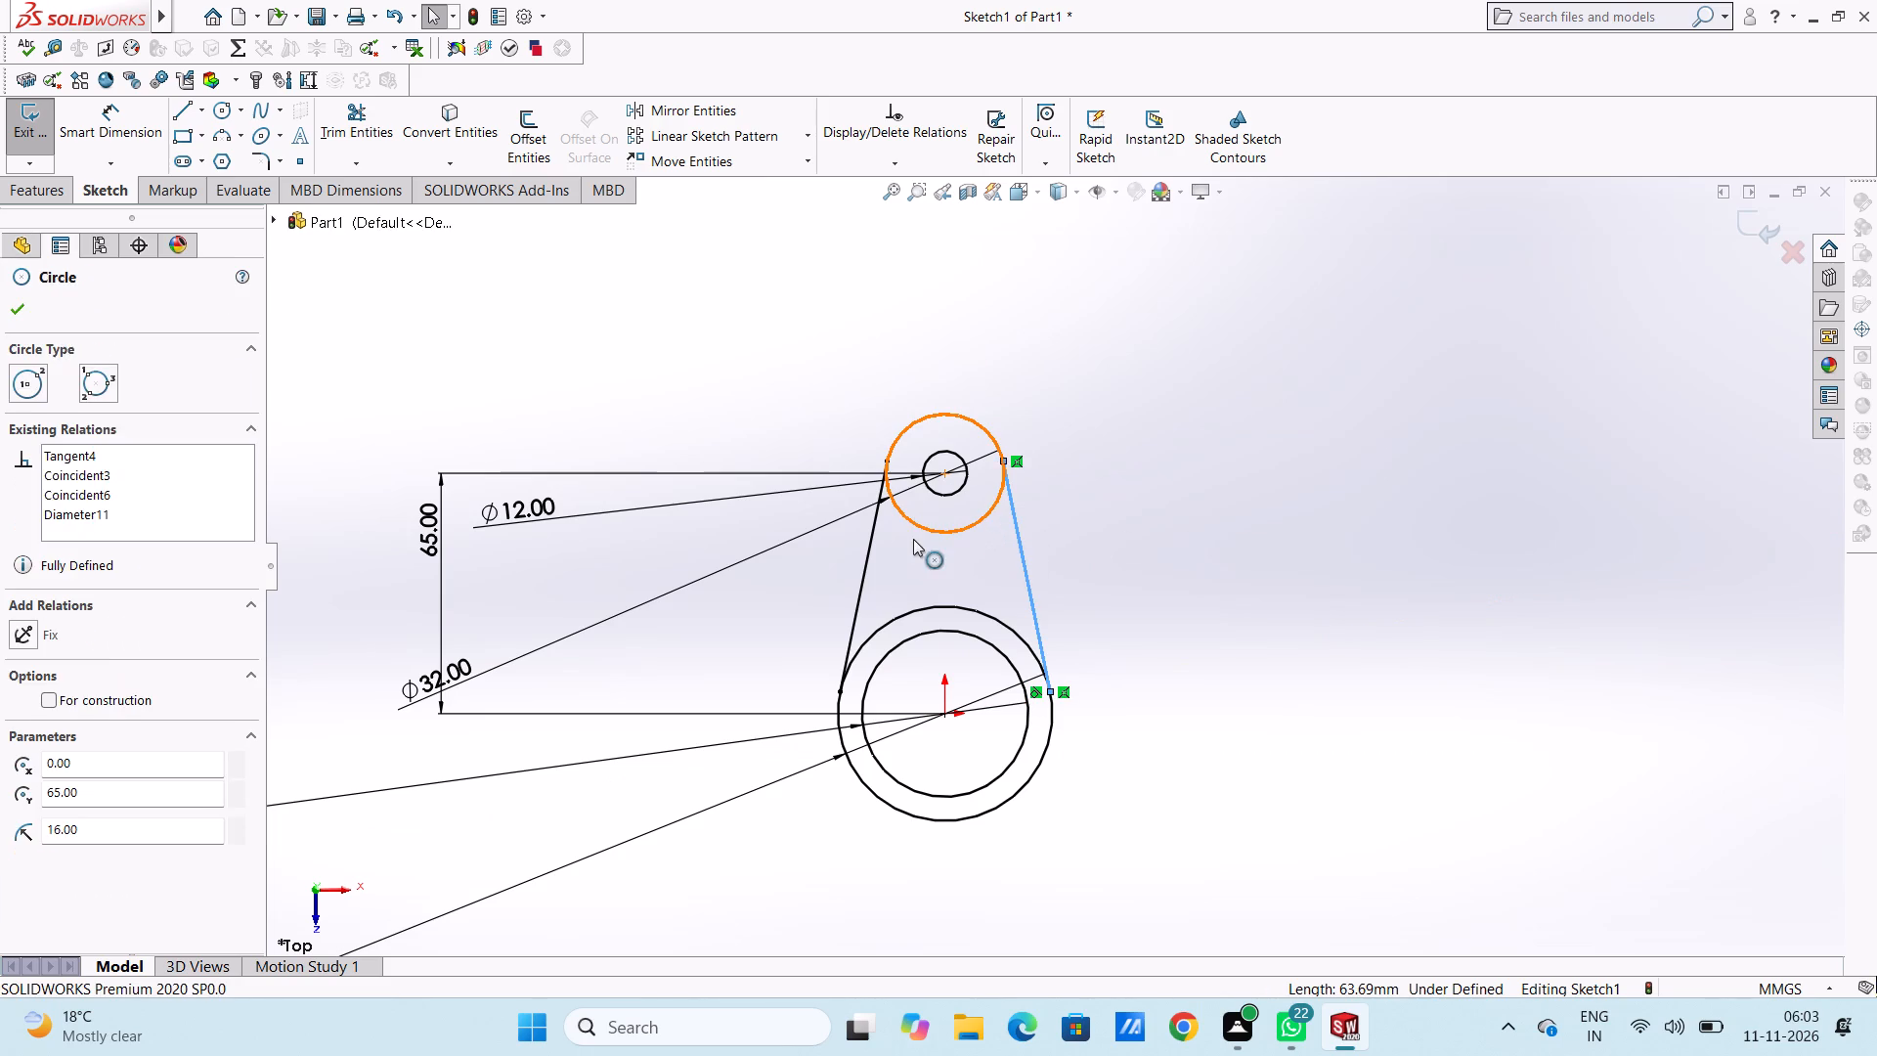
{"action": "left_click", "coordinate": [22, 654]}
{"action": "left_click", "coordinate": [796, 460]}
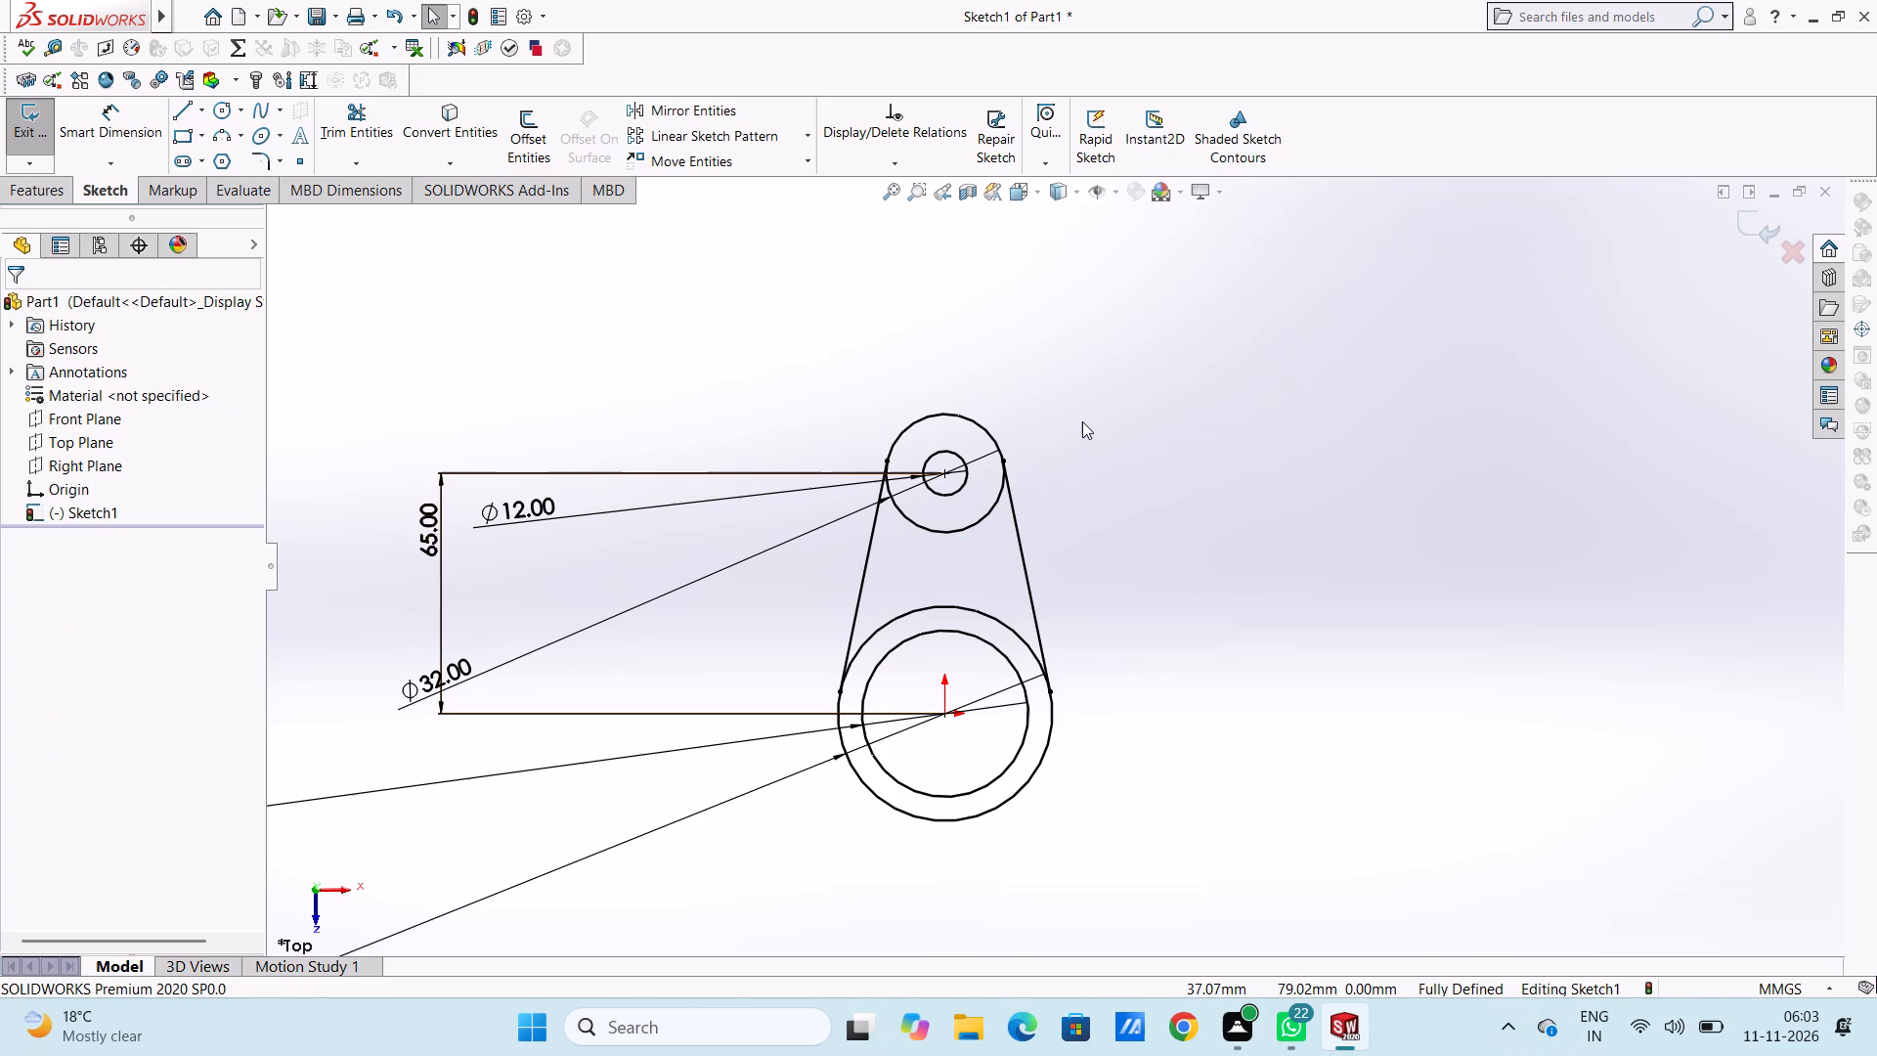
Sketch a line about 157 mm long from the origin, rising to the right at about 14° above horizontal.
{"action": "scroll", "coordinate": [1139, 554], "scroll_direction": "up", "scroll_amount": 3}
{"action": "scroll", "coordinate": [1223, 624], "scroll_direction": "down", "scroll_amount": 2}
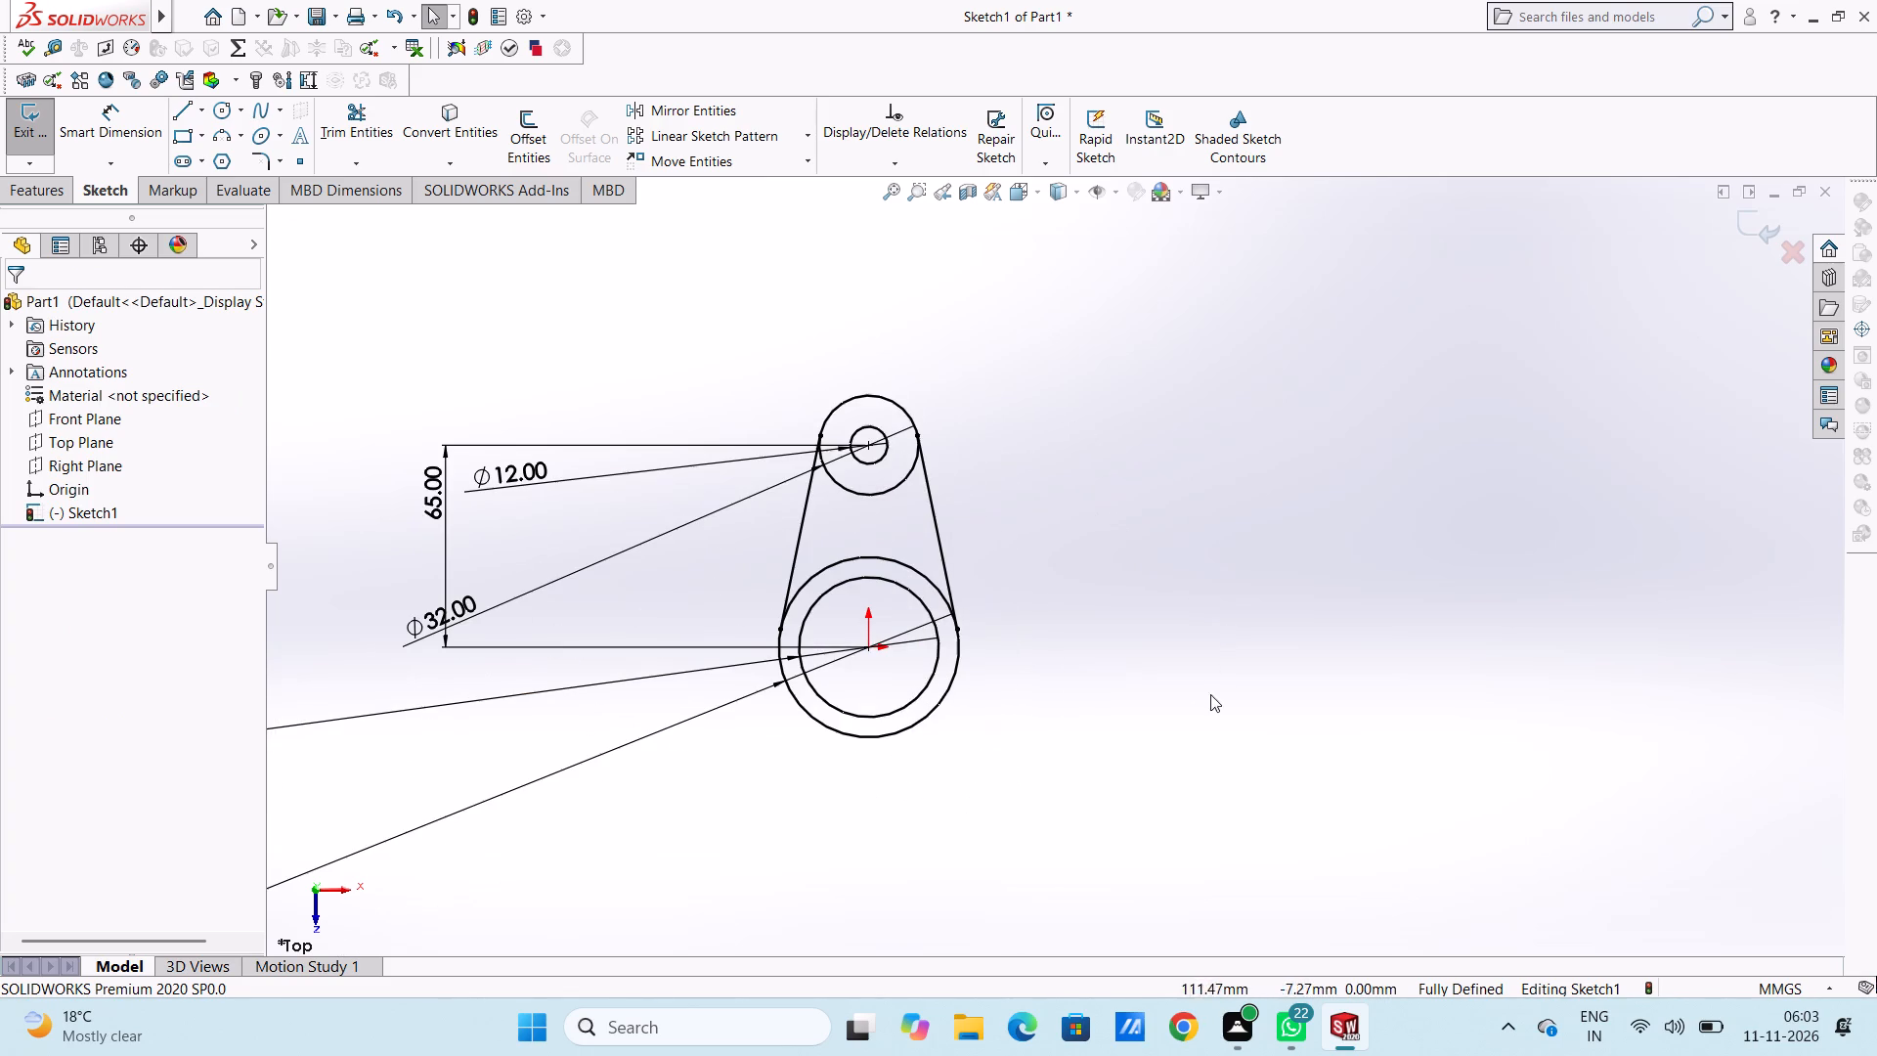
{"action": "scroll", "coordinate": [1088, 616], "scroll_direction": "up", "scroll_amount": 3}
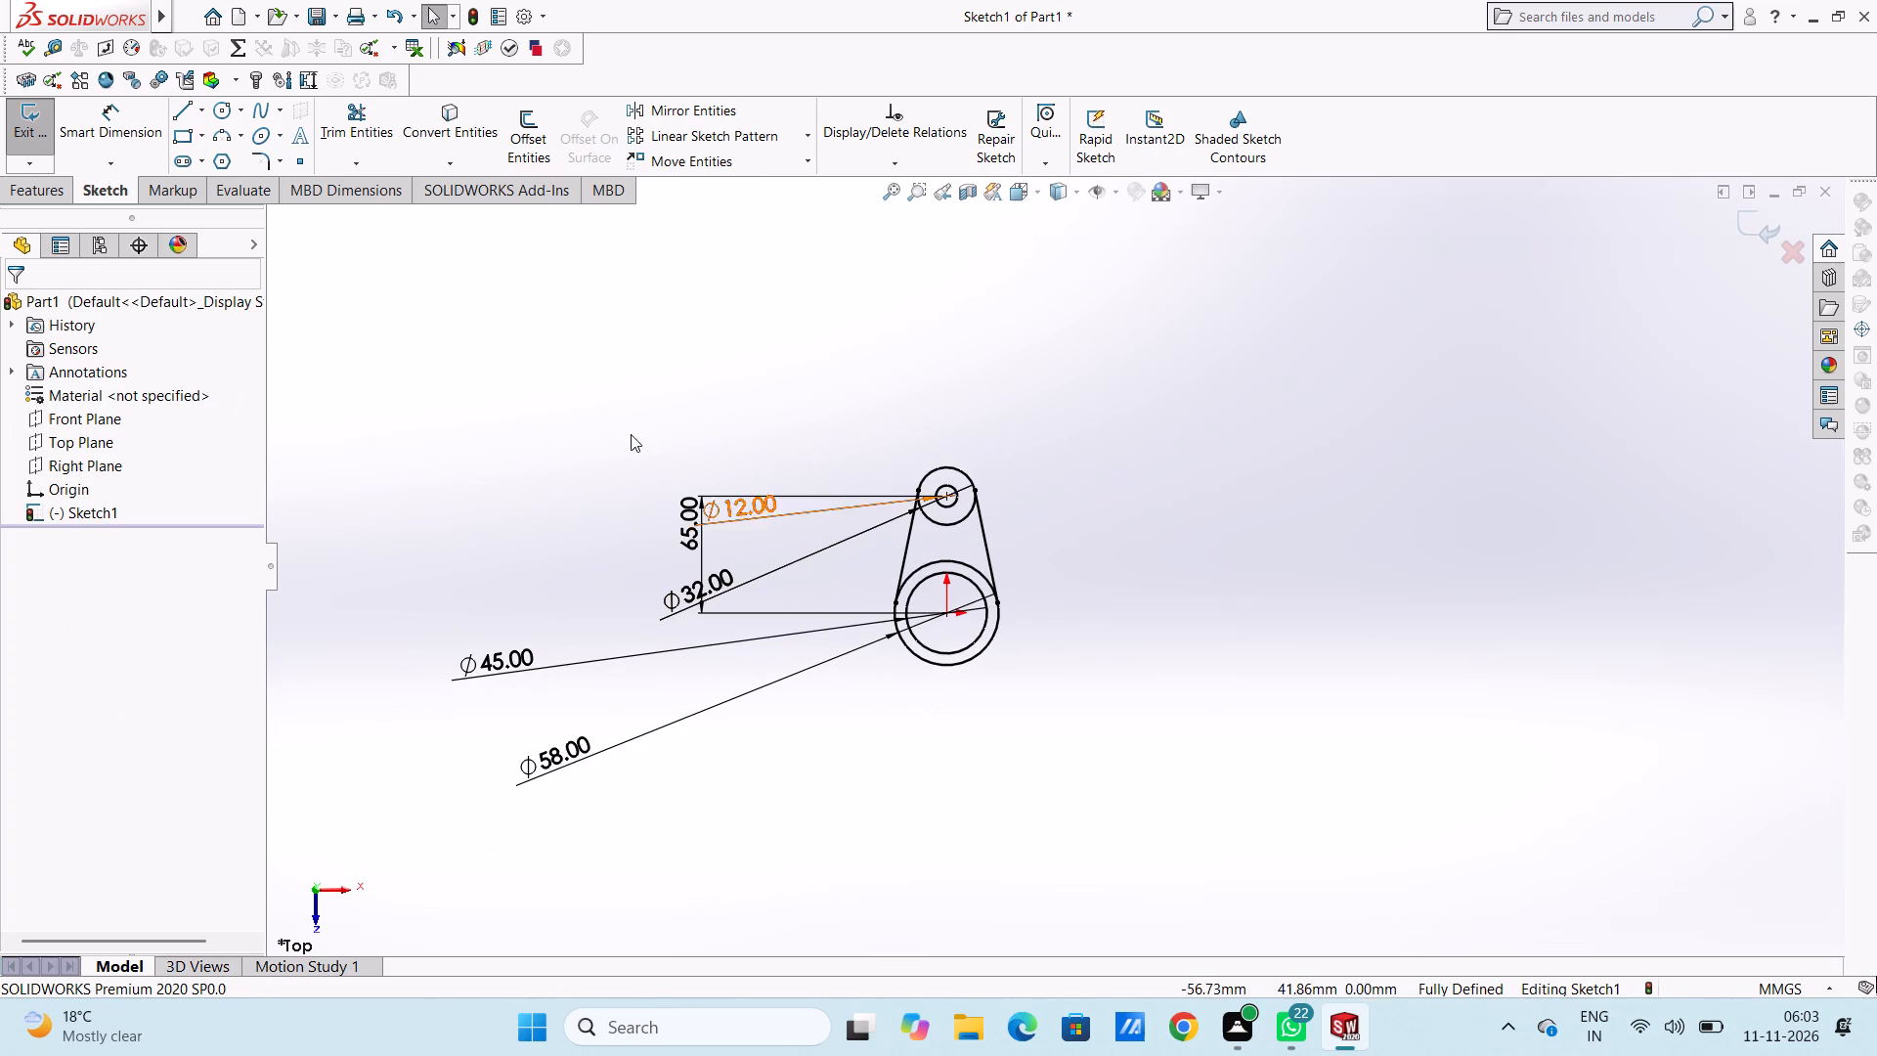
{"action": "left_click", "coordinate": [187, 111]}
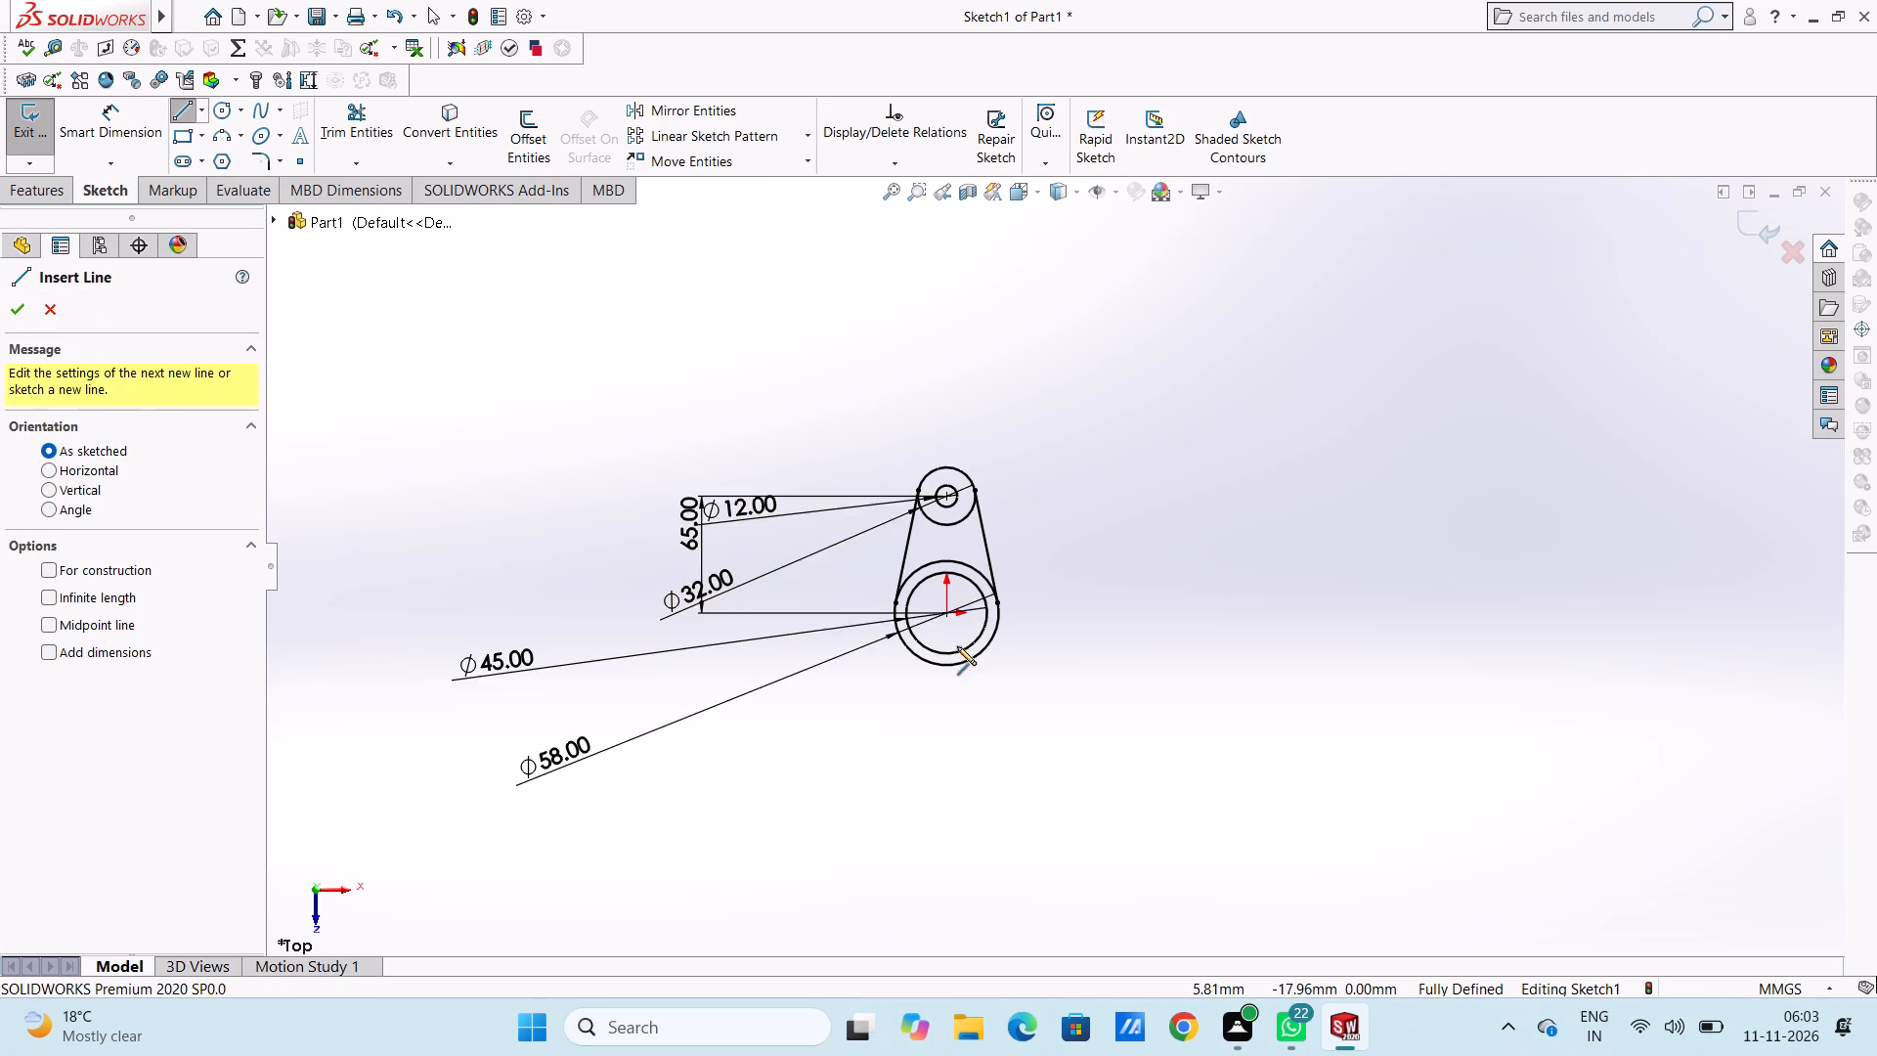
{"action": "left_click", "coordinate": [951, 615]}
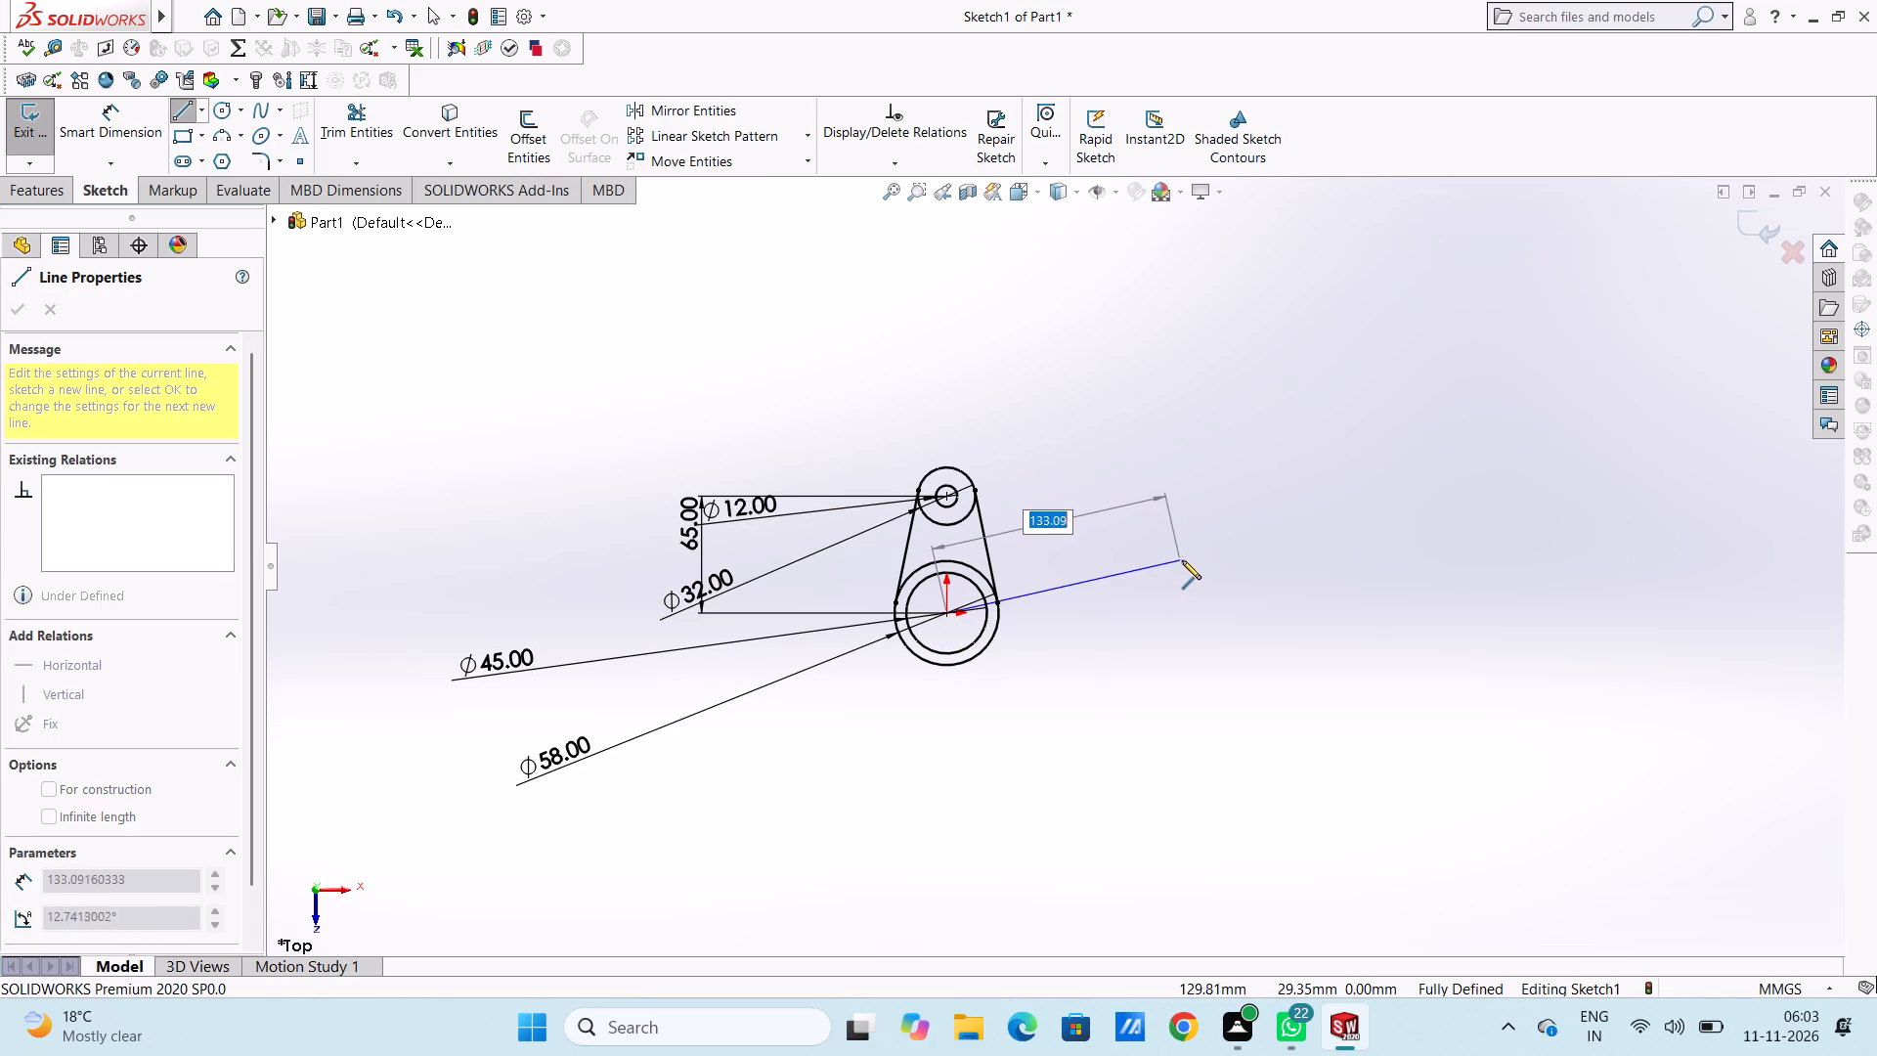
{"action": "left_click", "coordinate": [1220, 547]}
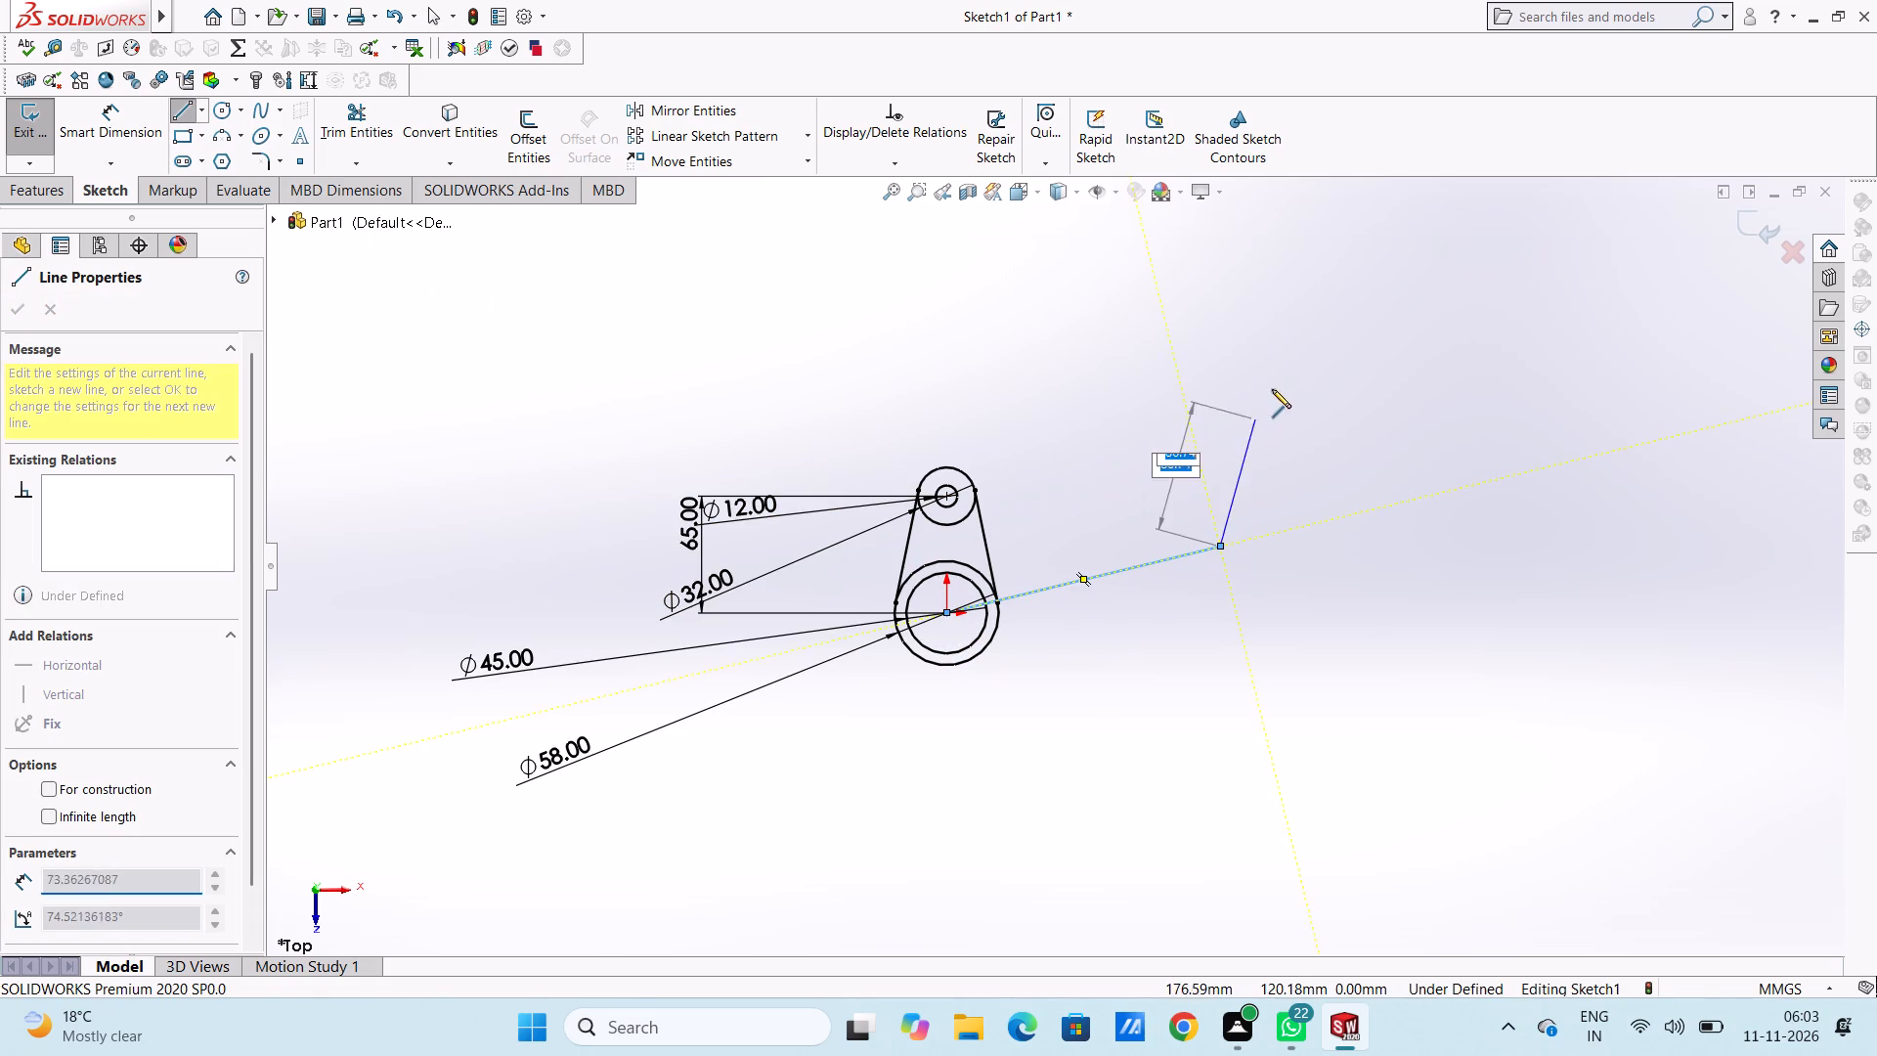
{"action": "right_click", "coordinate": [1273, 388]}
{"action": "double_click", "coordinate": [1310, 400]}
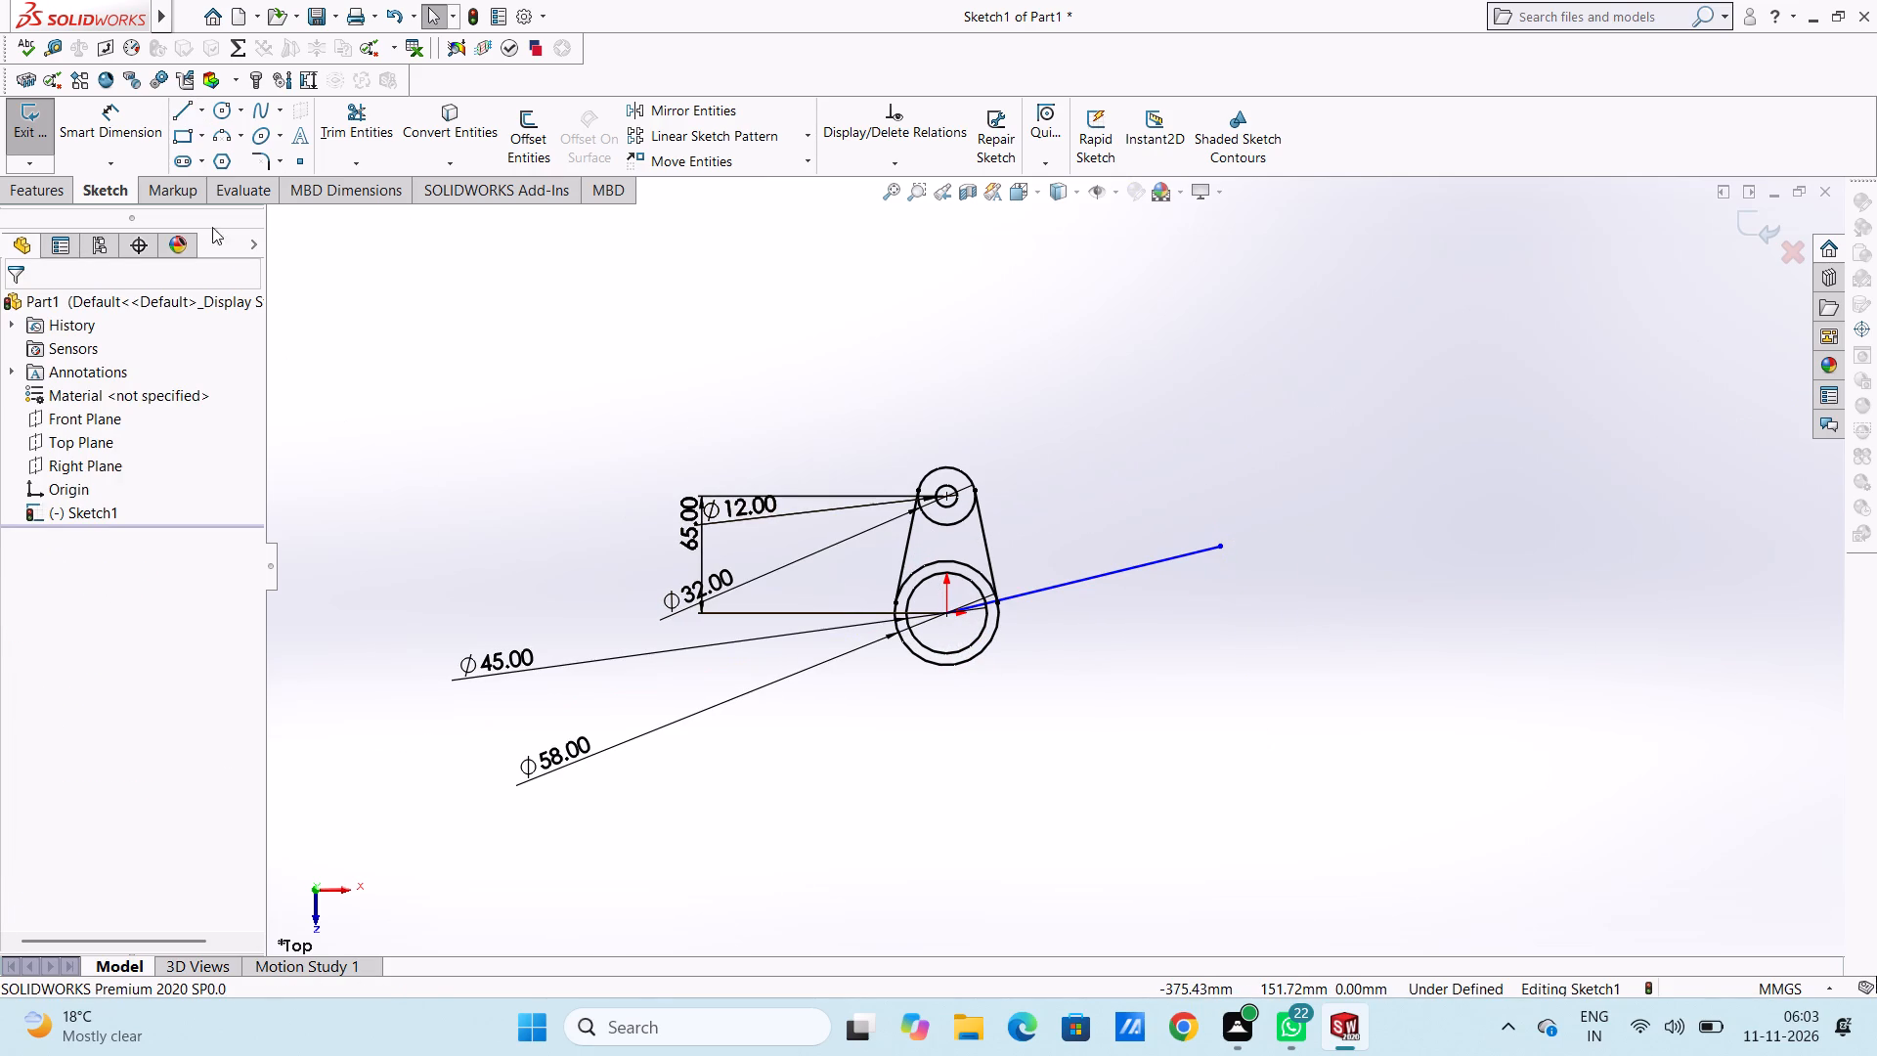
Dimension the angle between the inclined line and the vertical direction through the origin as 76.04°.
{"action": "left_click", "coordinate": [130, 112]}
{"action": "scroll", "coordinate": [999, 567], "scroll_direction": "down", "scroll_amount": 4}
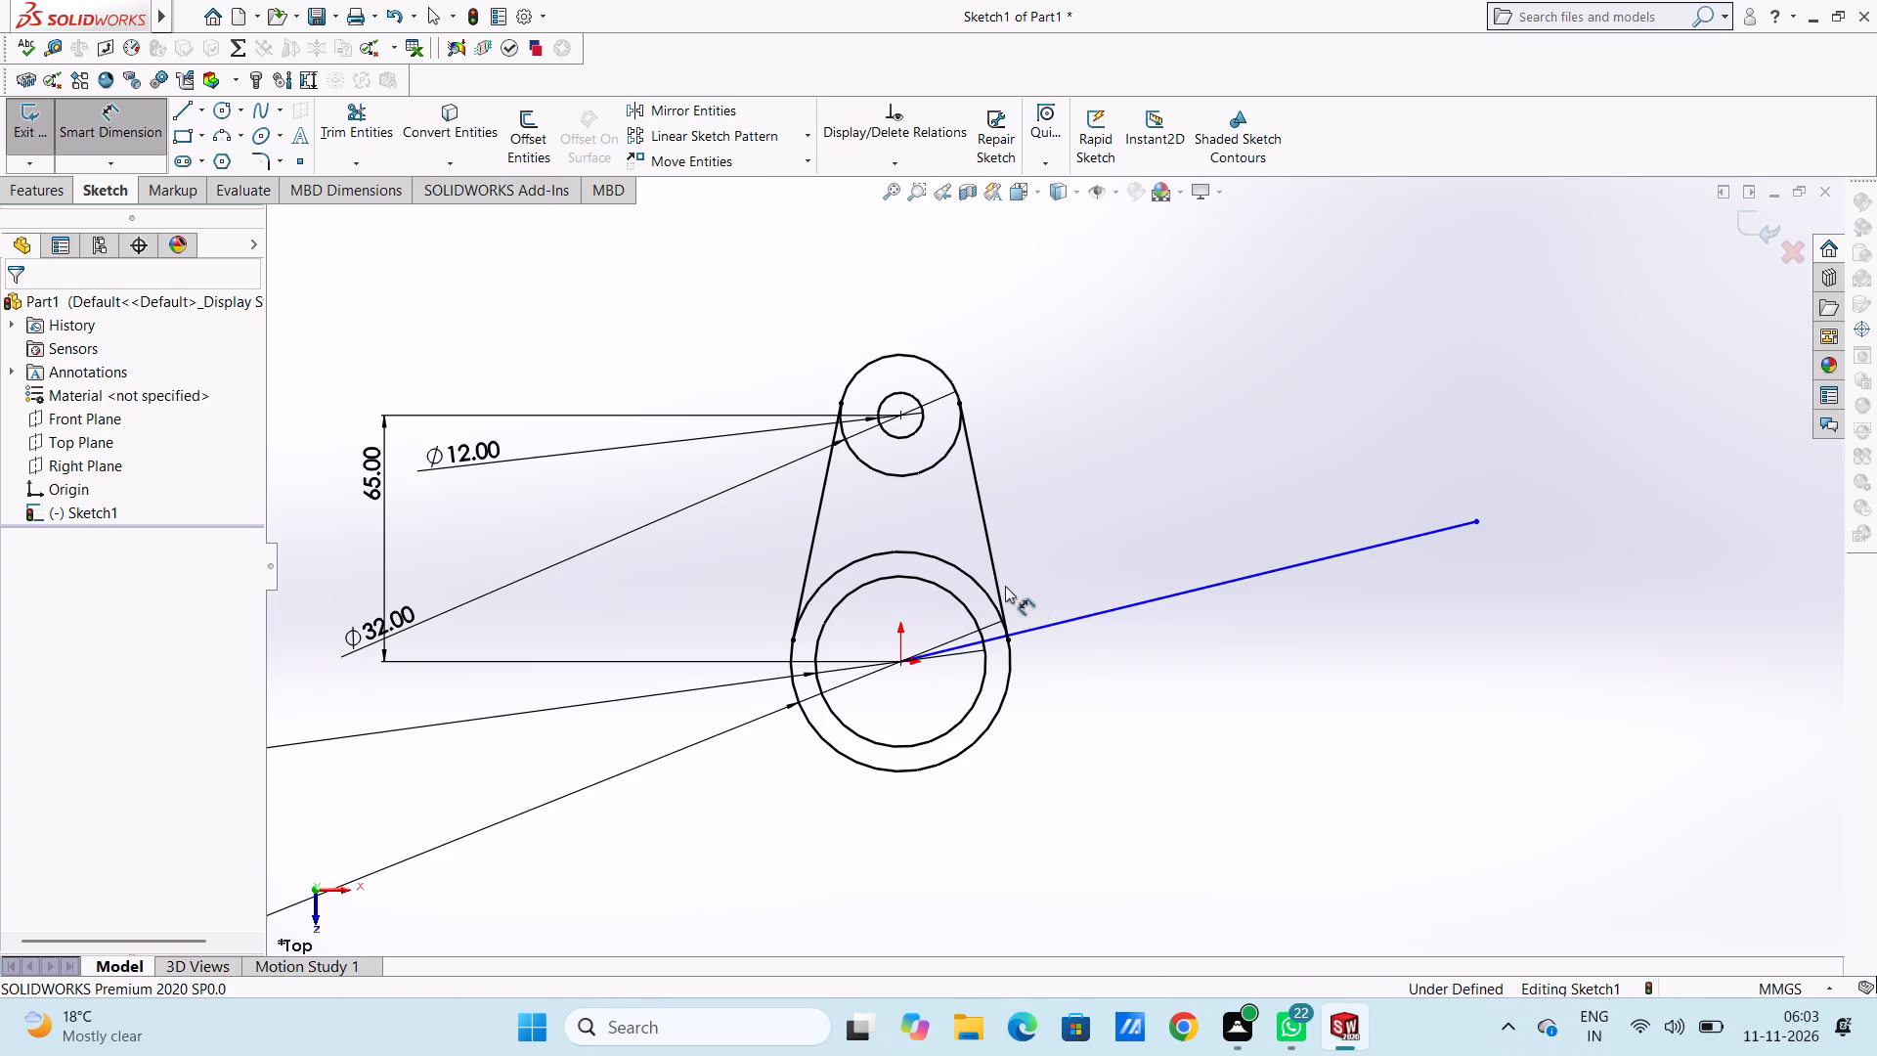
{"action": "left_click", "coordinate": [1070, 617]}
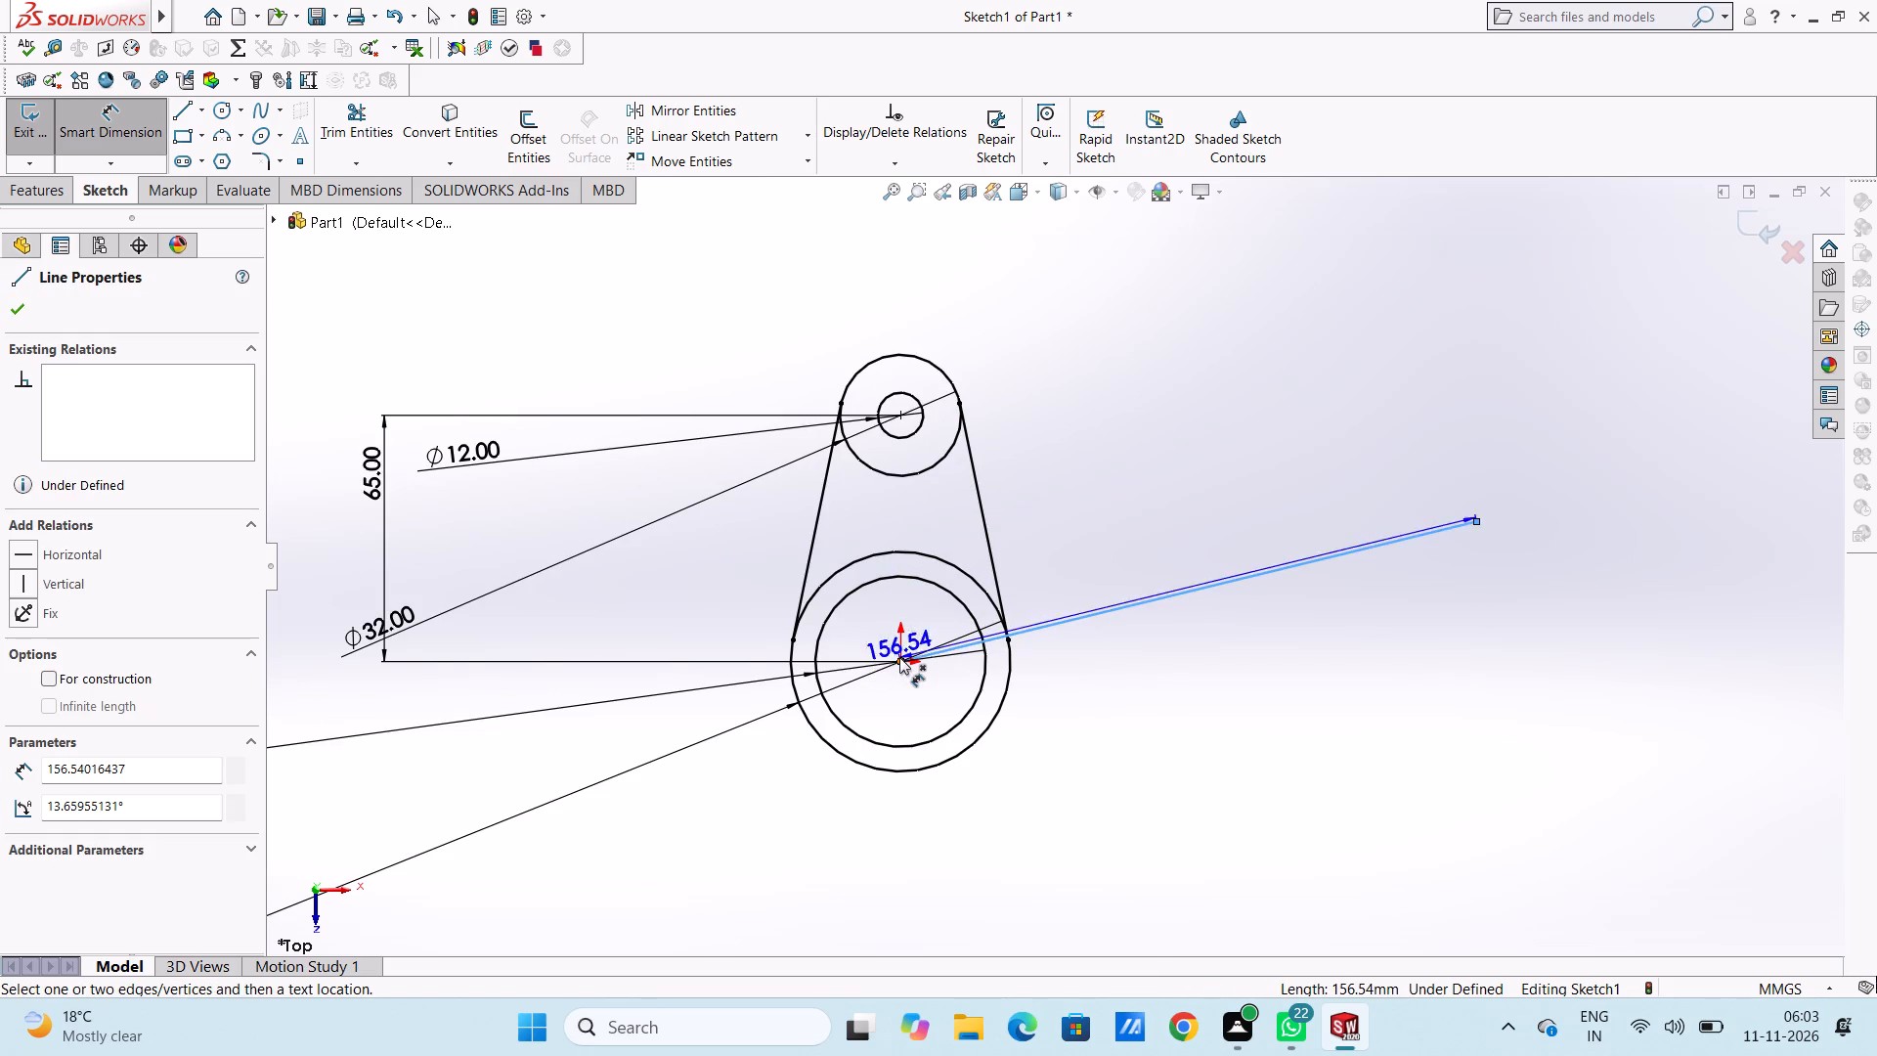
{"action": "left_click", "coordinate": [896, 660]}
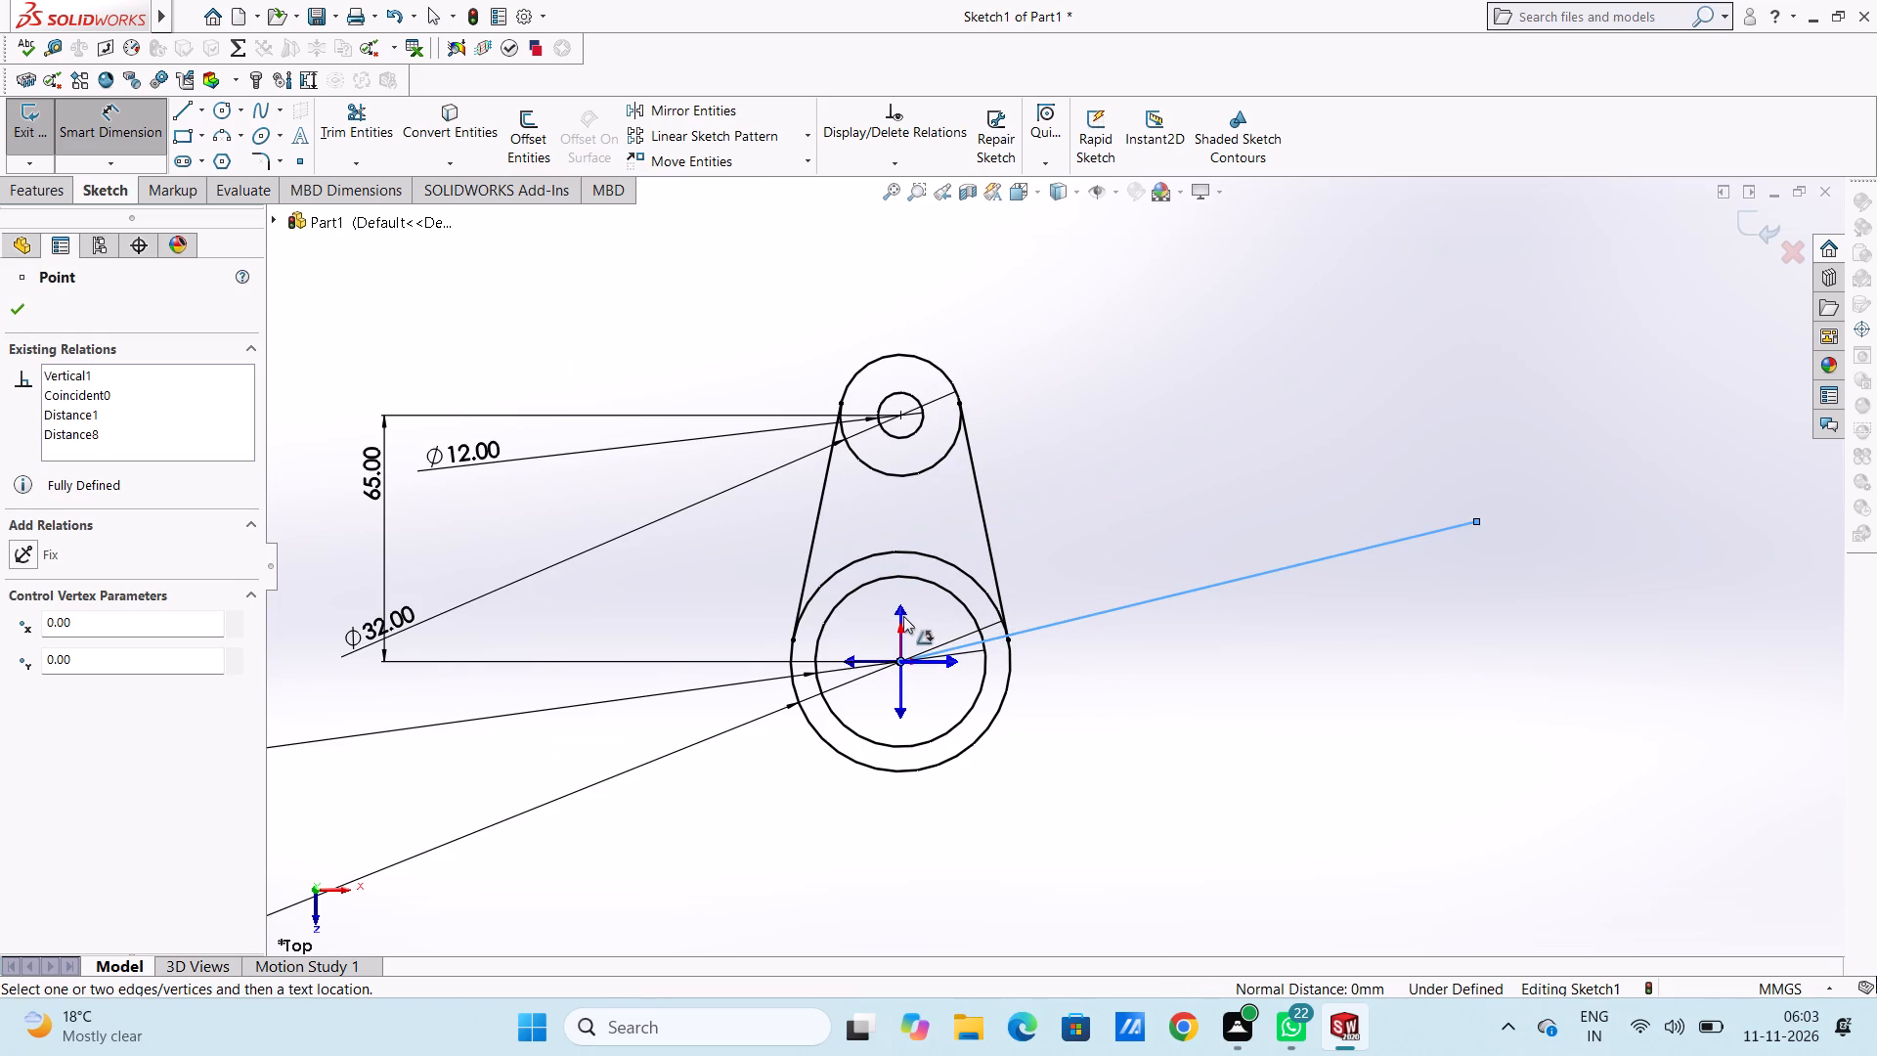
{"action": "left_click", "coordinate": [901, 609]}
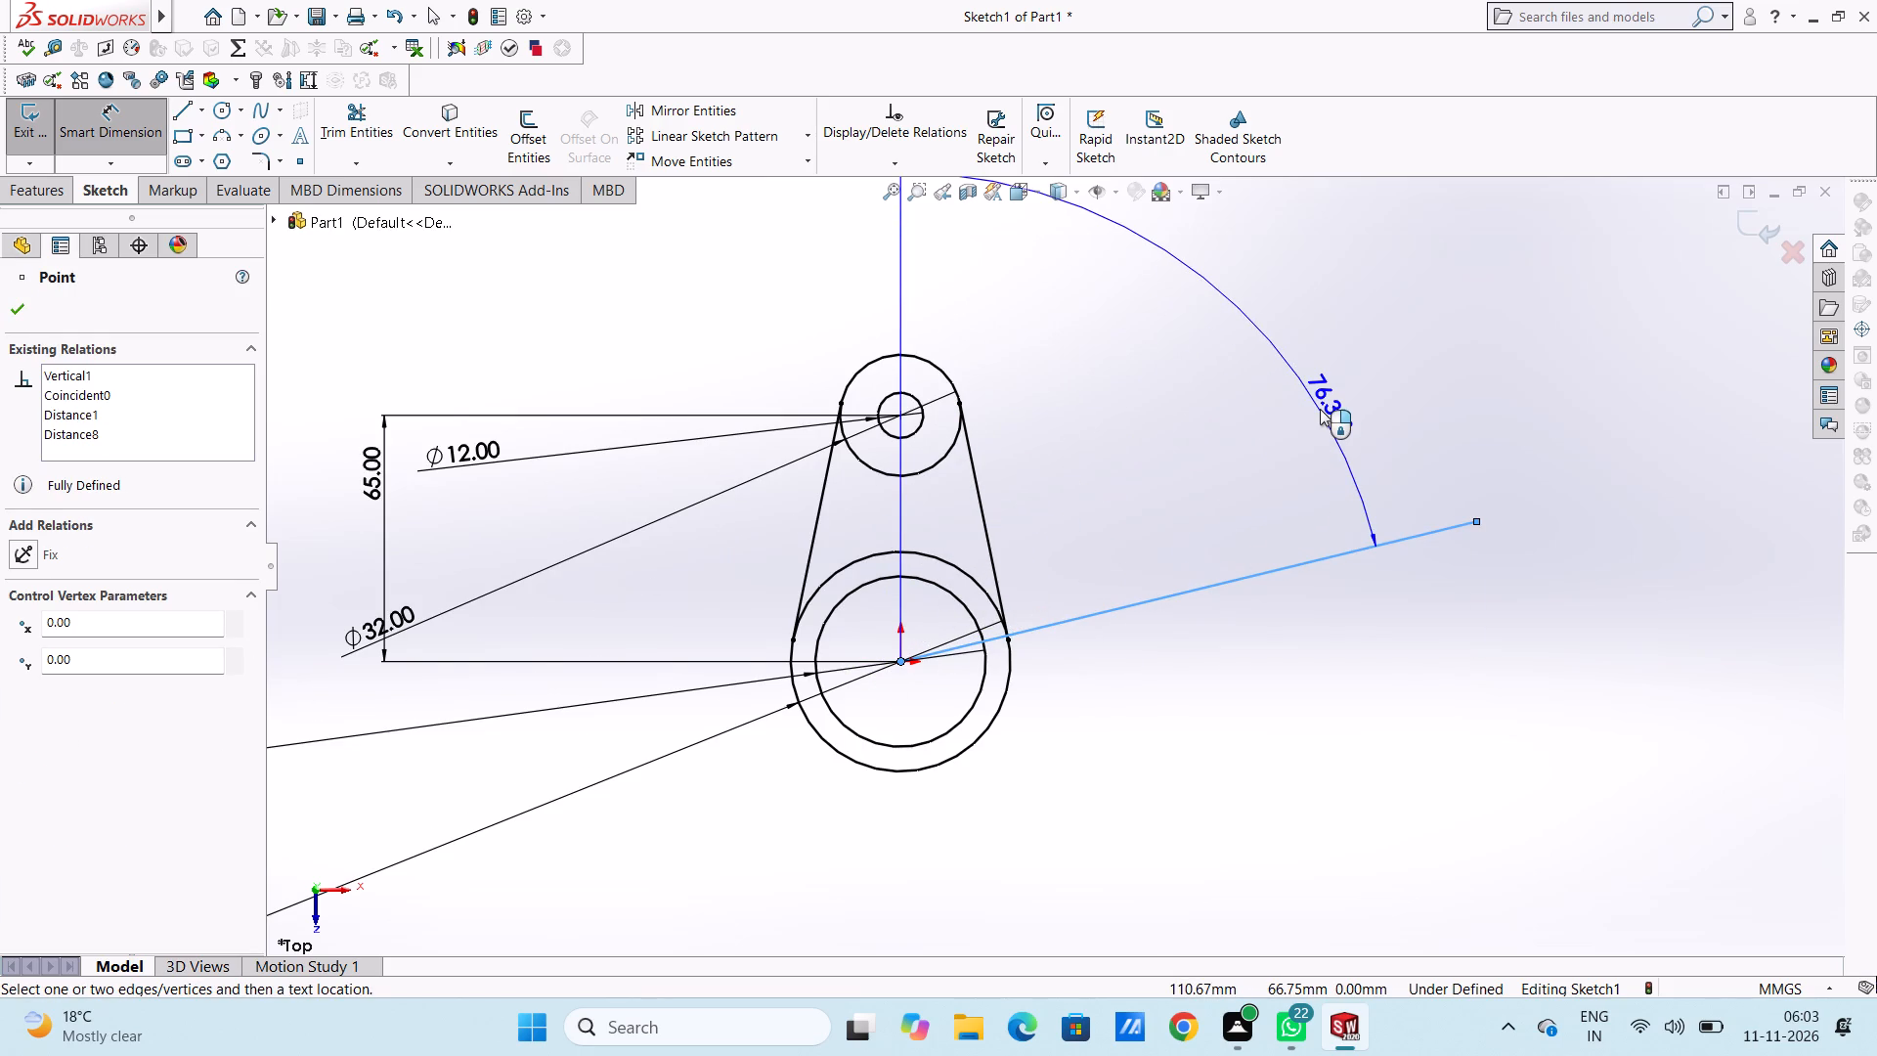
{"action": "scroll", "coordinate": [1320, 409], "scroll_direction": "up", "scroll_amount": 3}
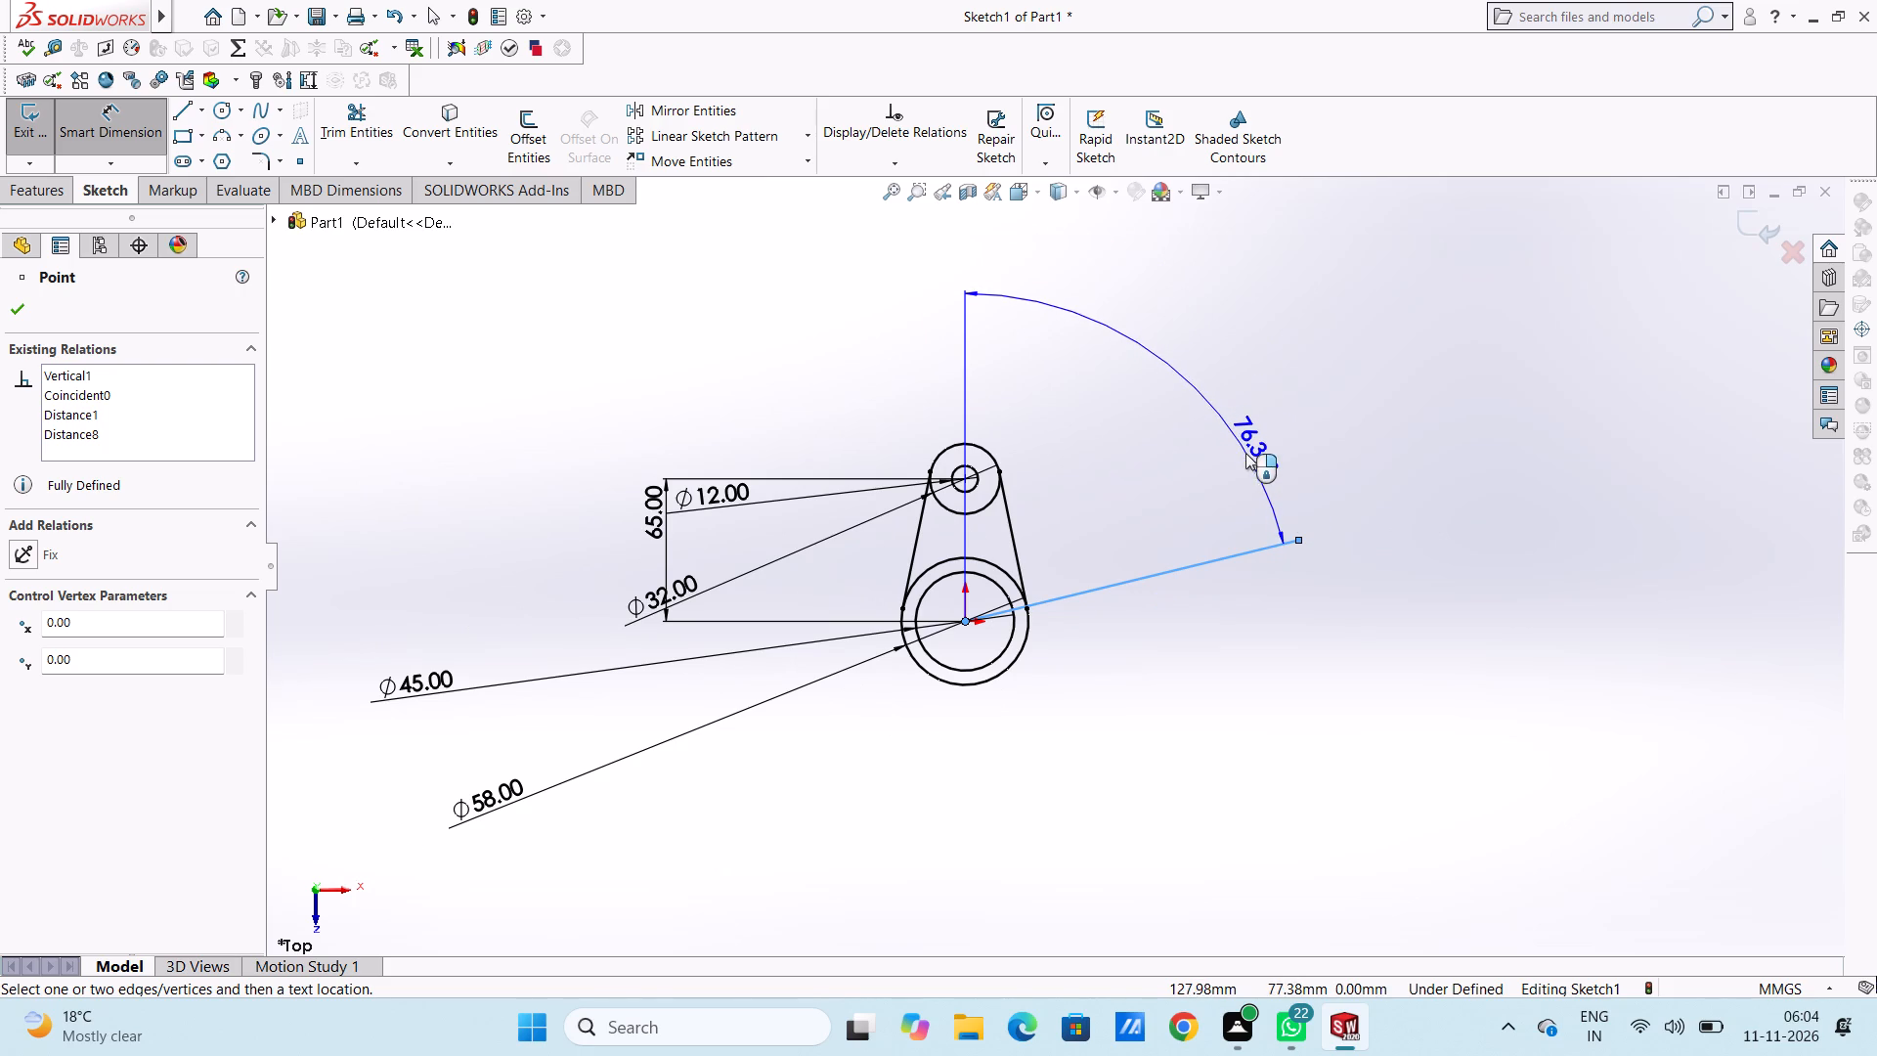
{"action": "left_click", "coordinate": [1253, 444]}
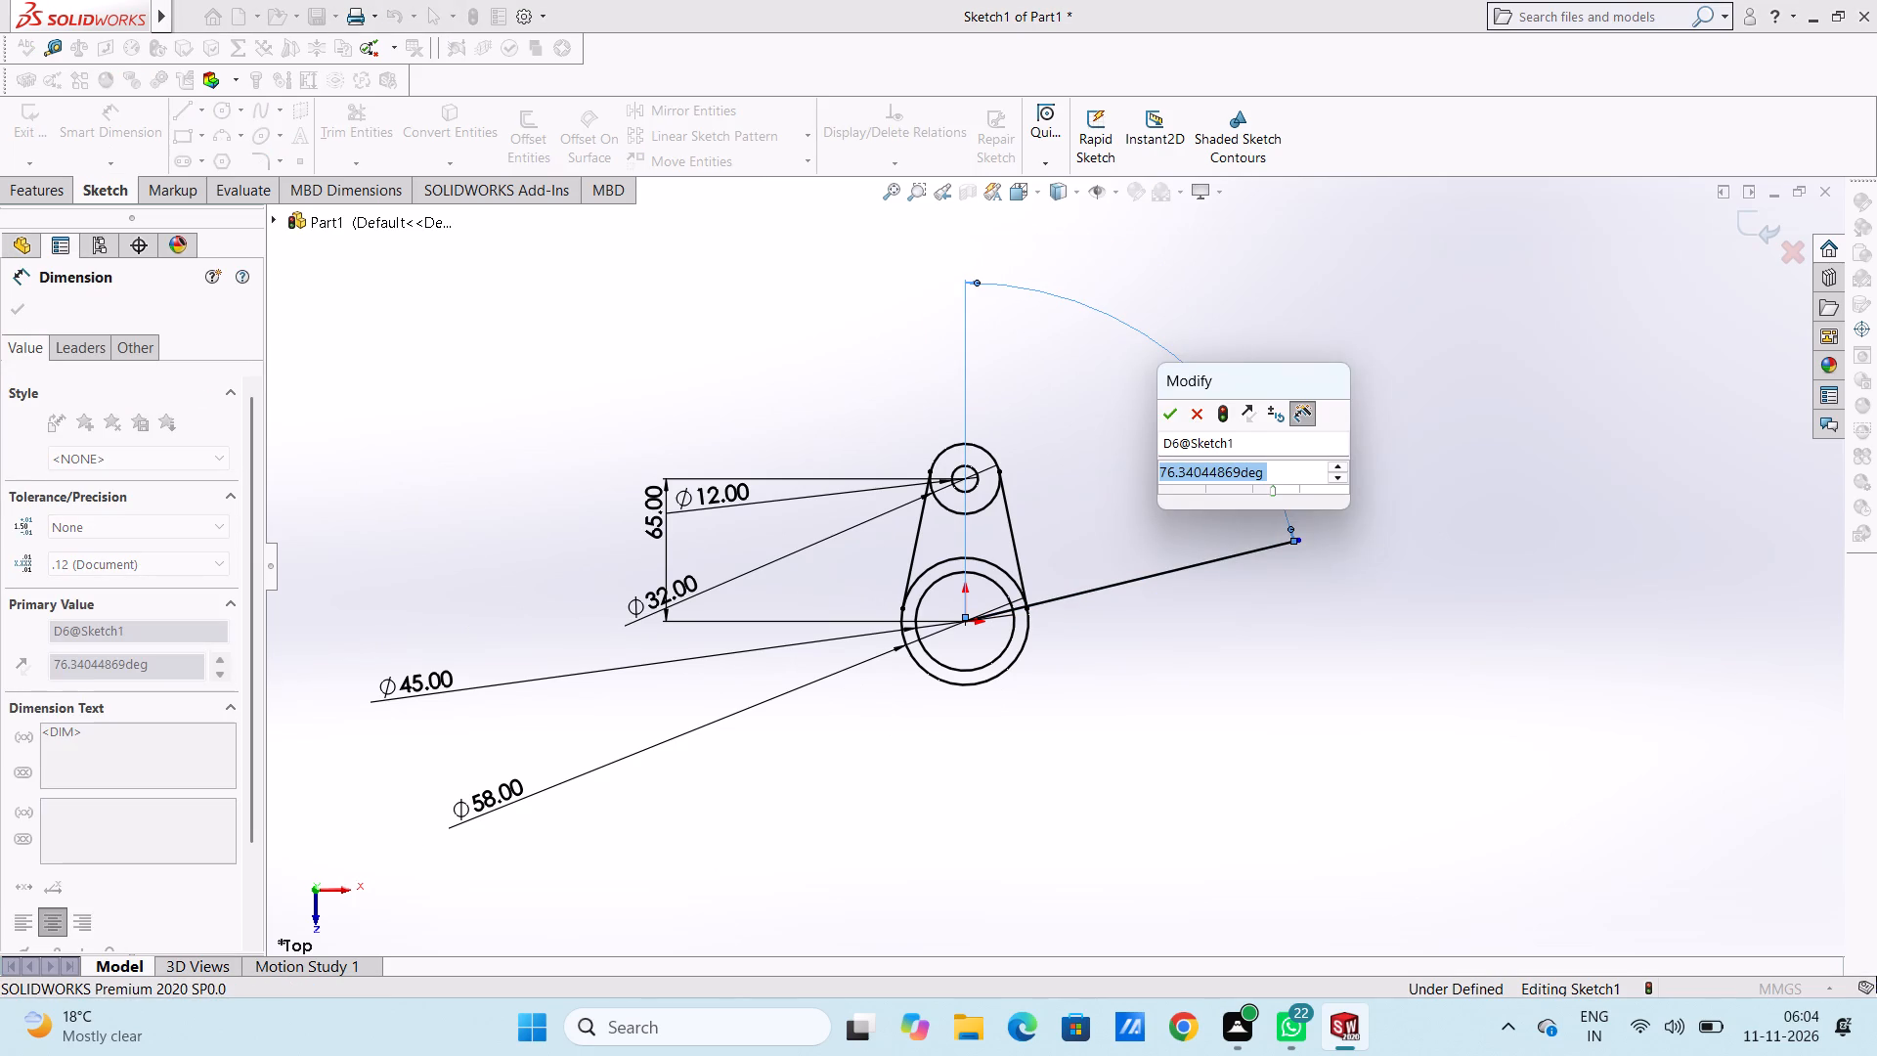
{"action": "key", "text": "7"}
{"action": "type", "text": "6."}
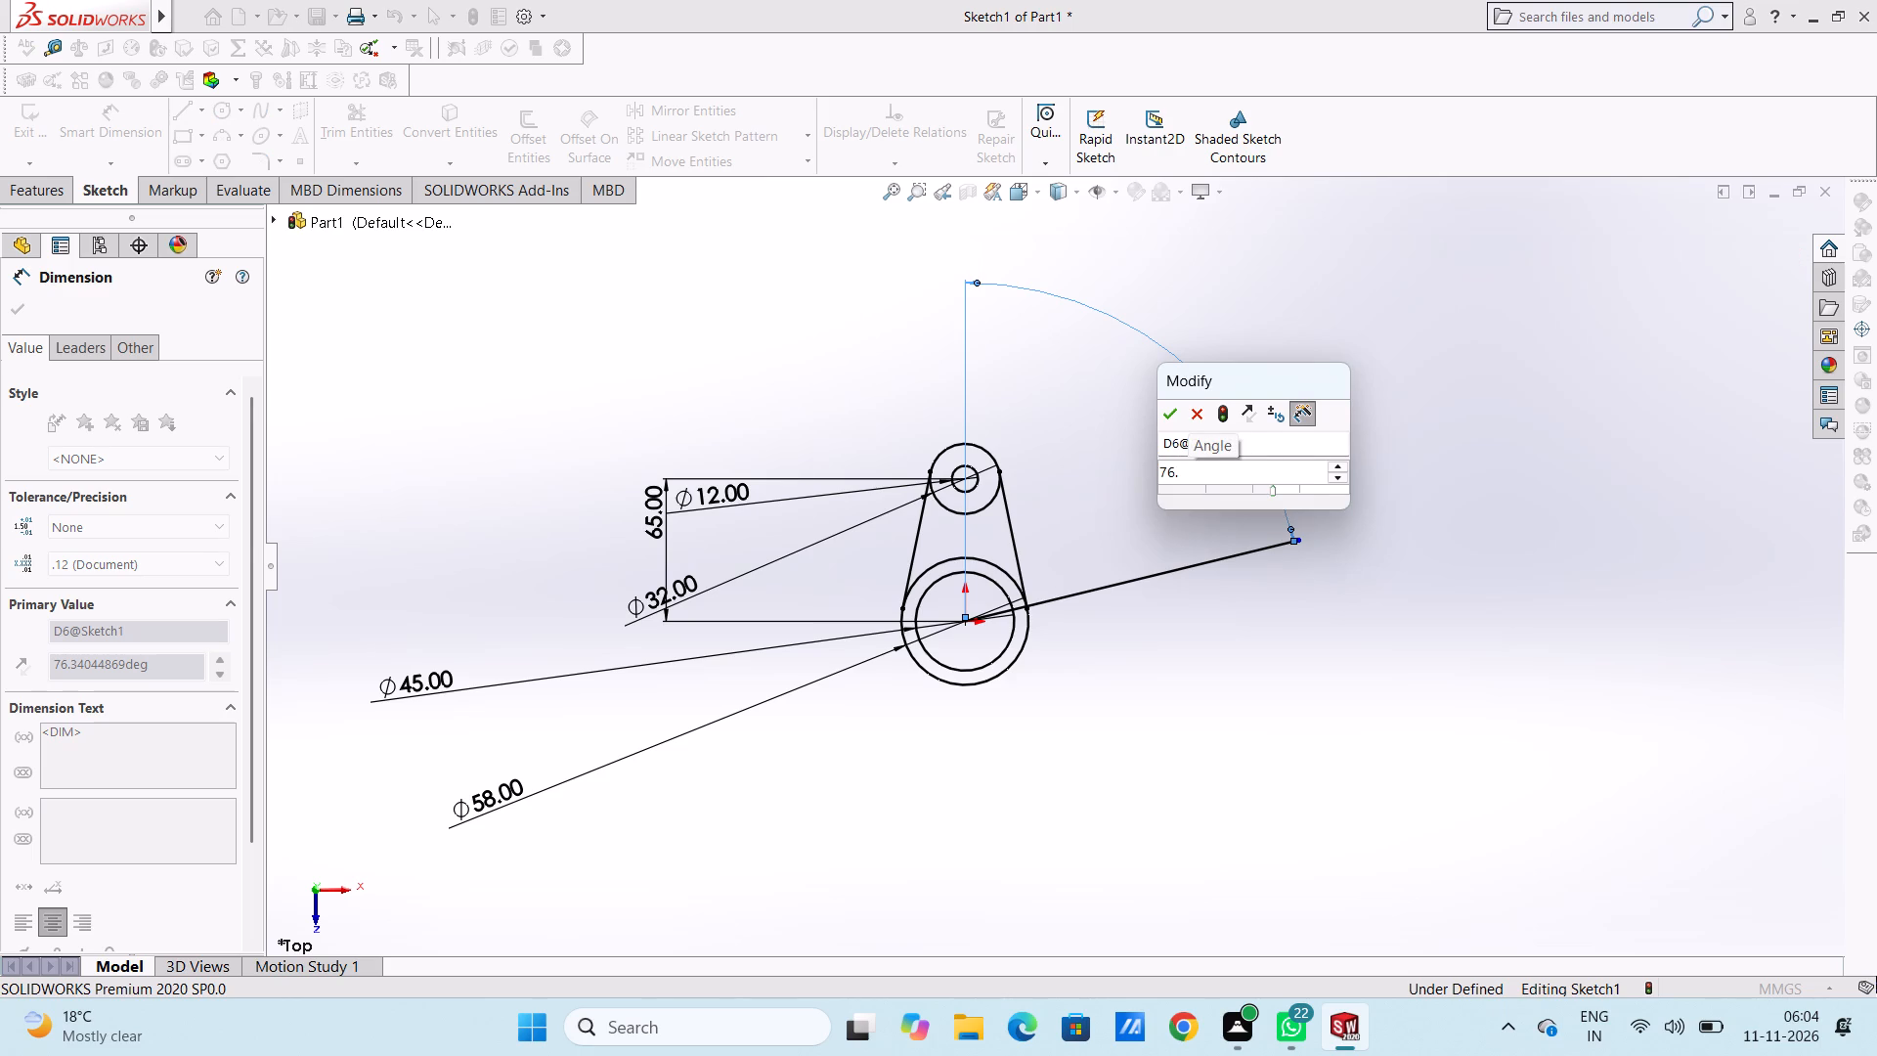
{"action": "type", "text": "04"}
{"action": "key", "text": "Return"}
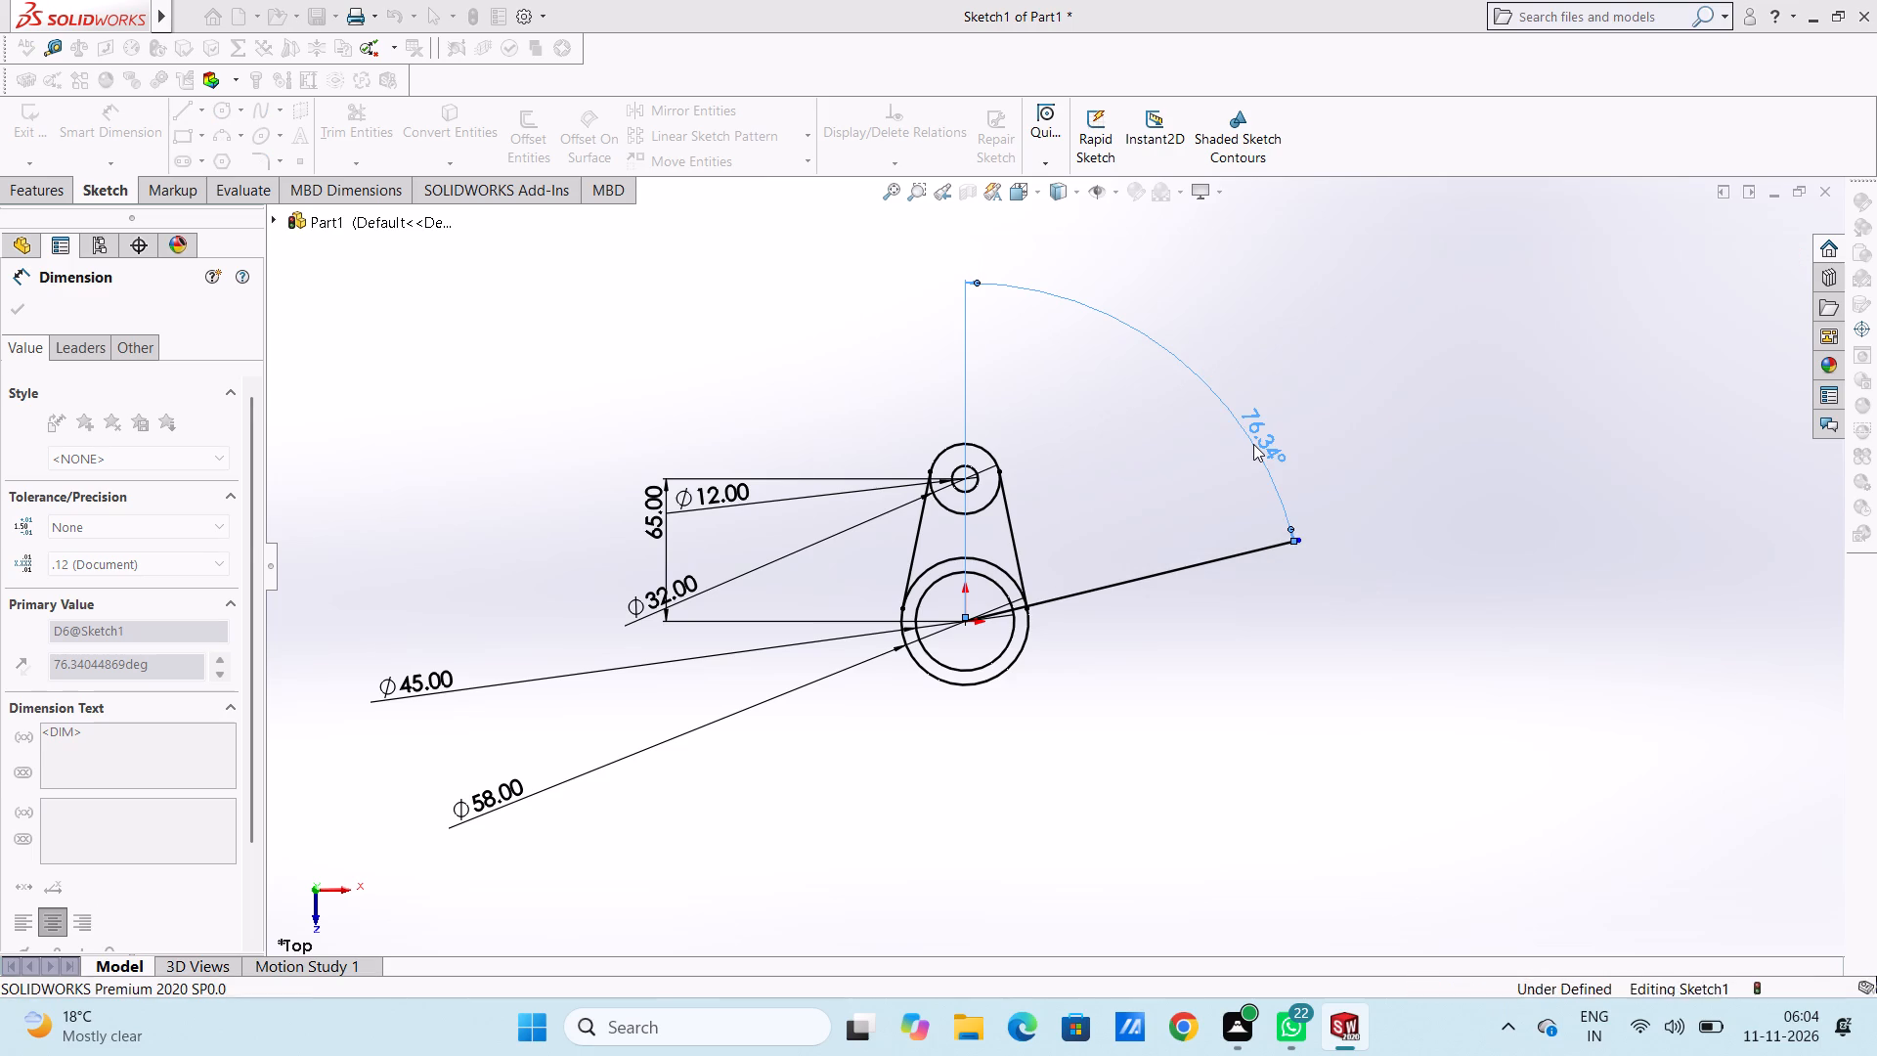
{"action": "left_click", "coordinate": [1123, 471]}
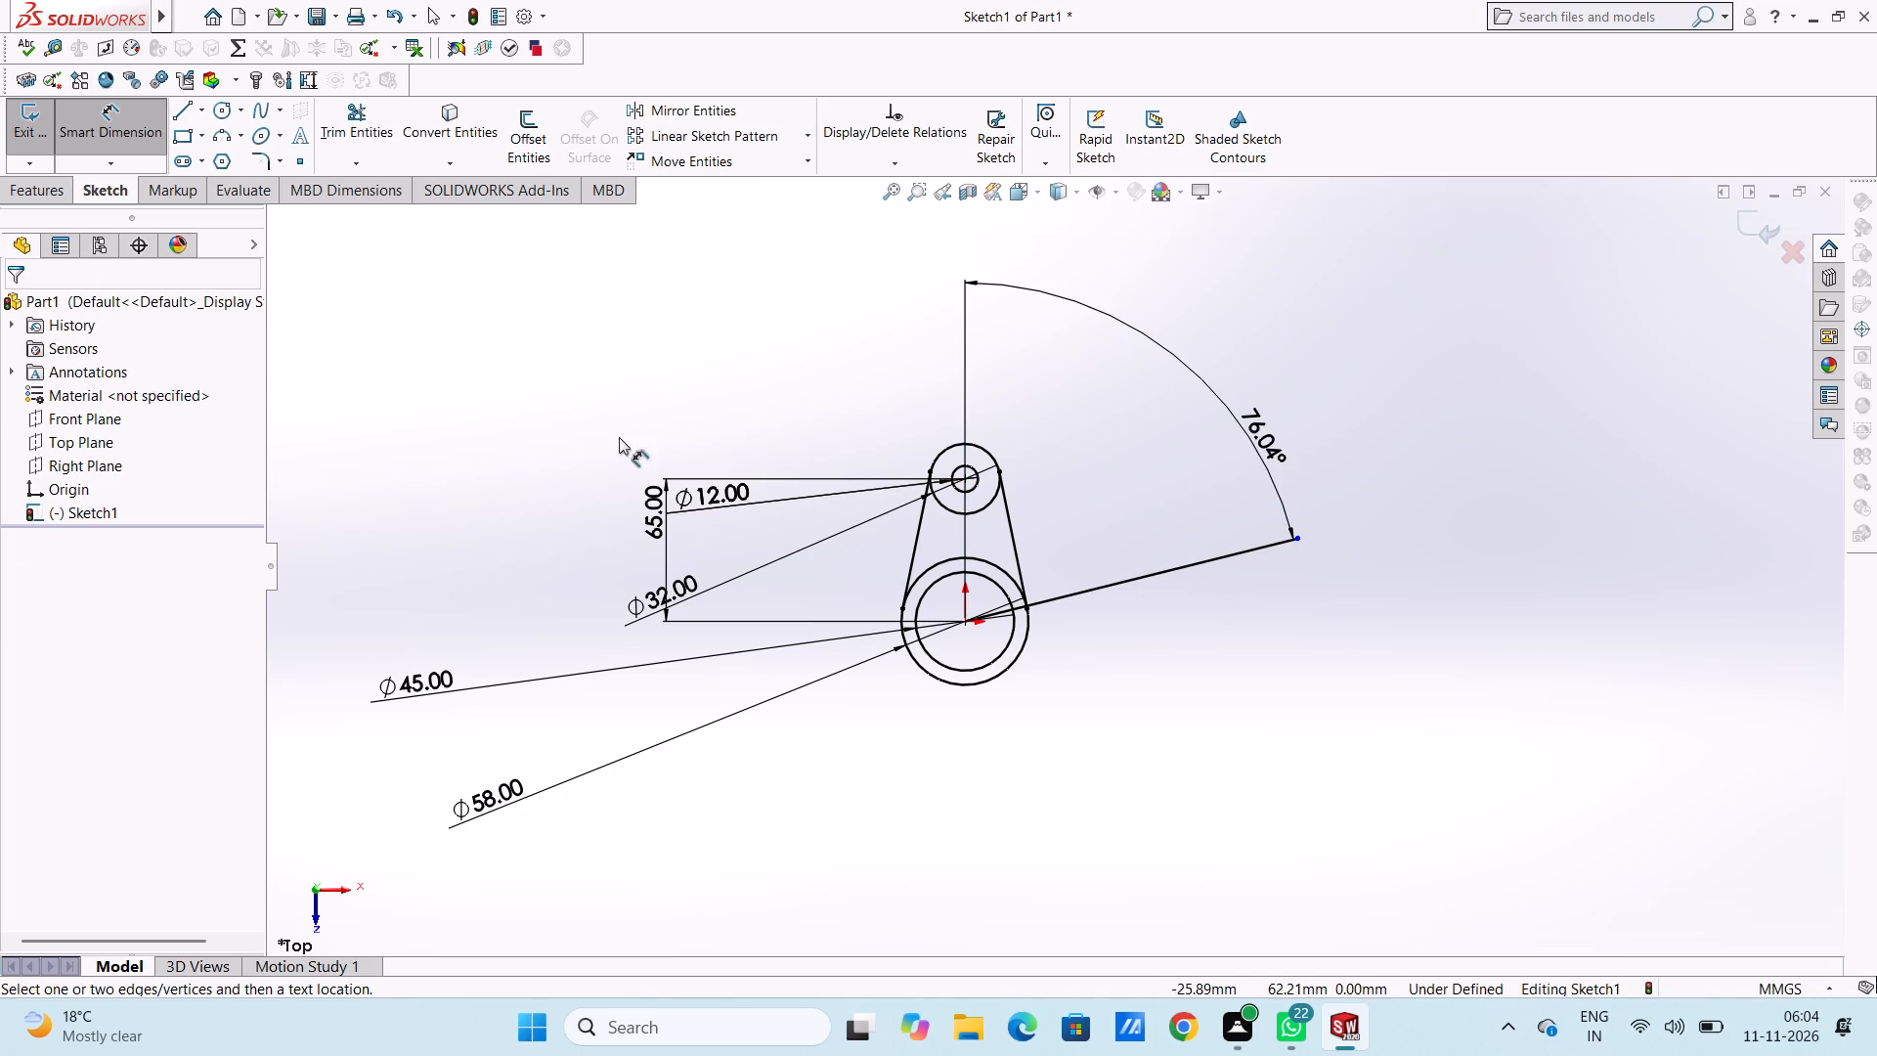
{"action": "left_click", "coordinate": [123, 127]}
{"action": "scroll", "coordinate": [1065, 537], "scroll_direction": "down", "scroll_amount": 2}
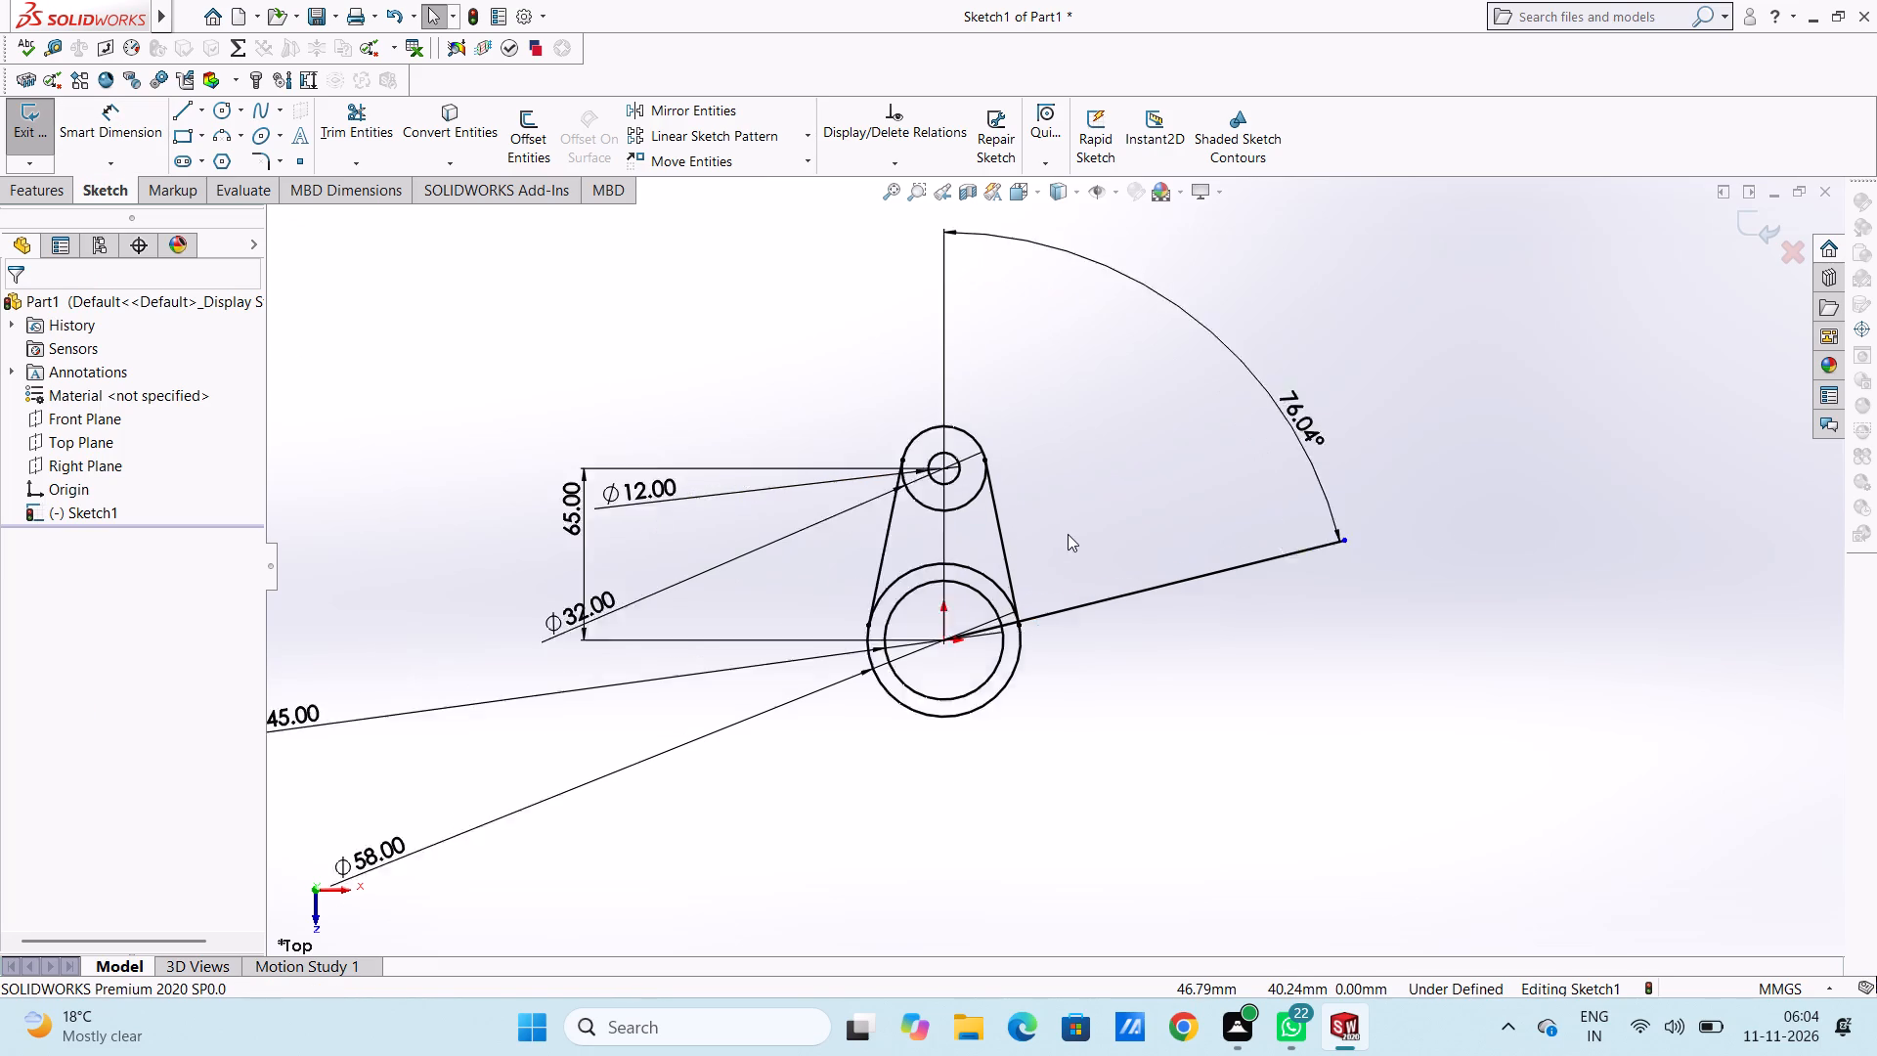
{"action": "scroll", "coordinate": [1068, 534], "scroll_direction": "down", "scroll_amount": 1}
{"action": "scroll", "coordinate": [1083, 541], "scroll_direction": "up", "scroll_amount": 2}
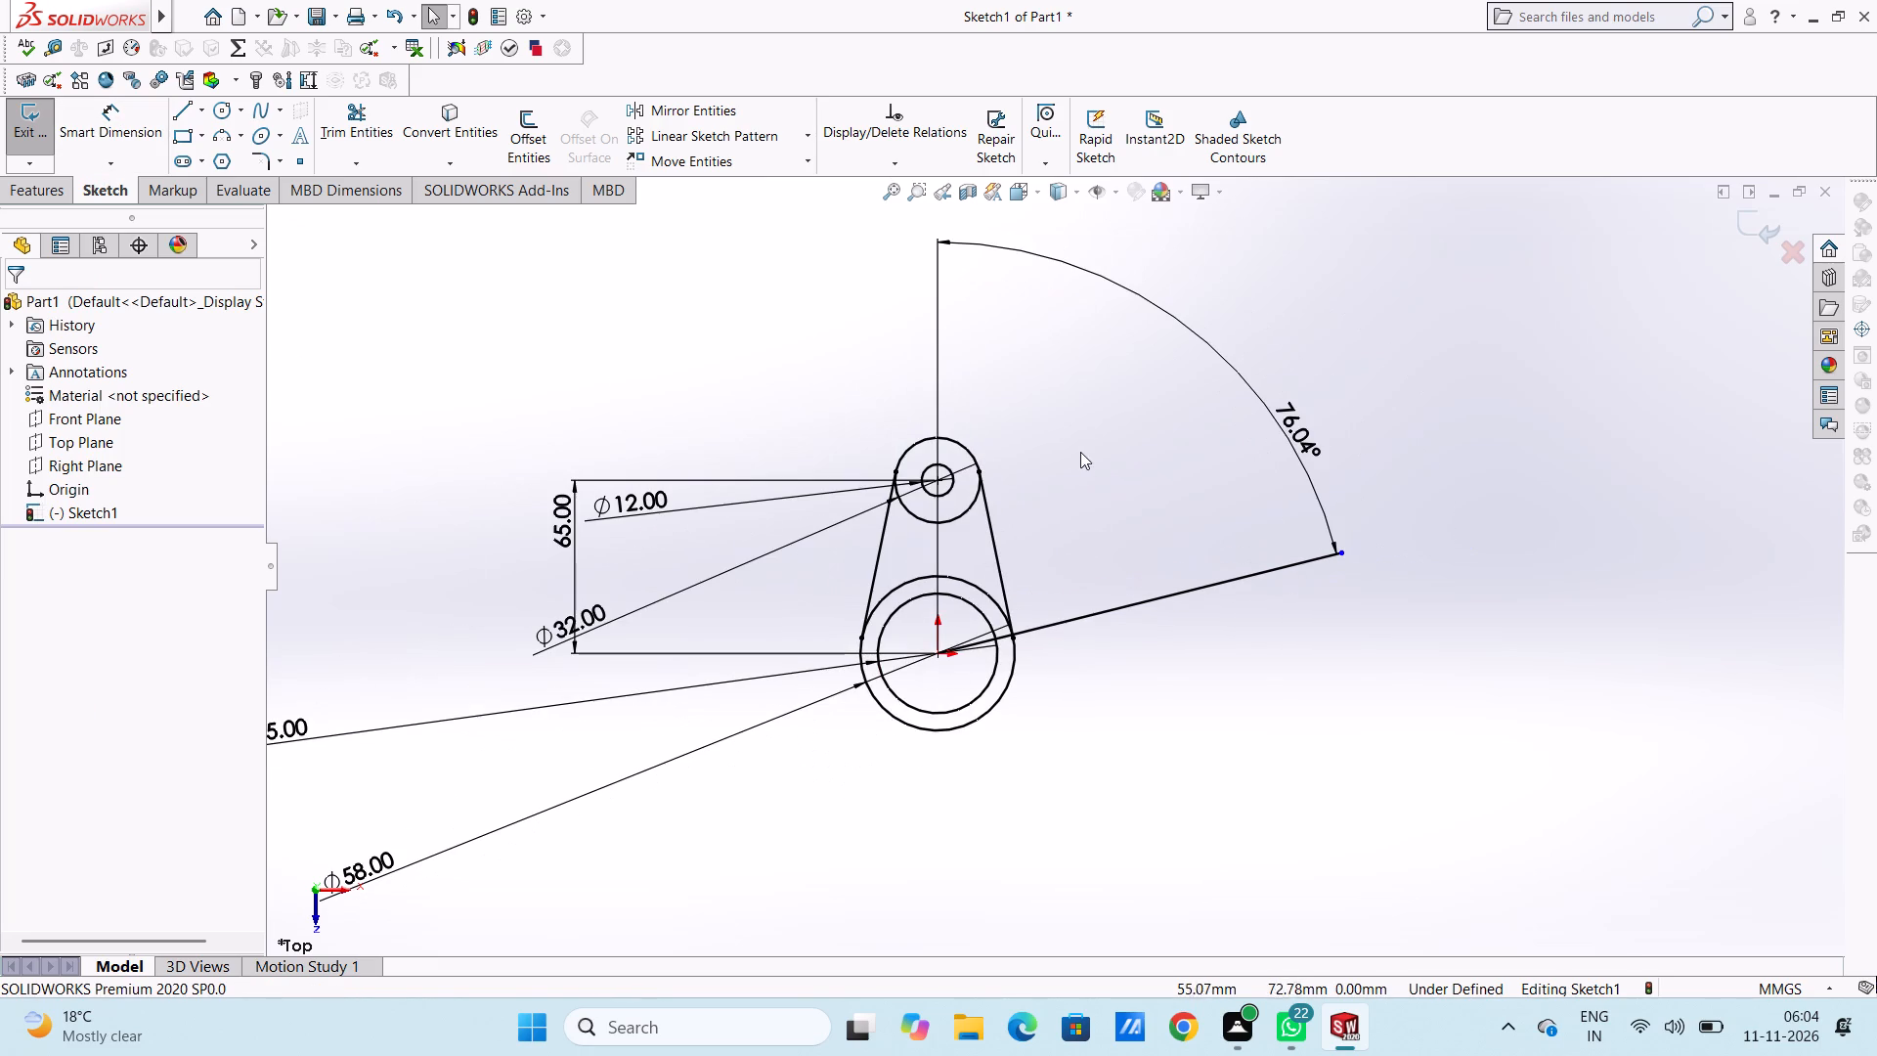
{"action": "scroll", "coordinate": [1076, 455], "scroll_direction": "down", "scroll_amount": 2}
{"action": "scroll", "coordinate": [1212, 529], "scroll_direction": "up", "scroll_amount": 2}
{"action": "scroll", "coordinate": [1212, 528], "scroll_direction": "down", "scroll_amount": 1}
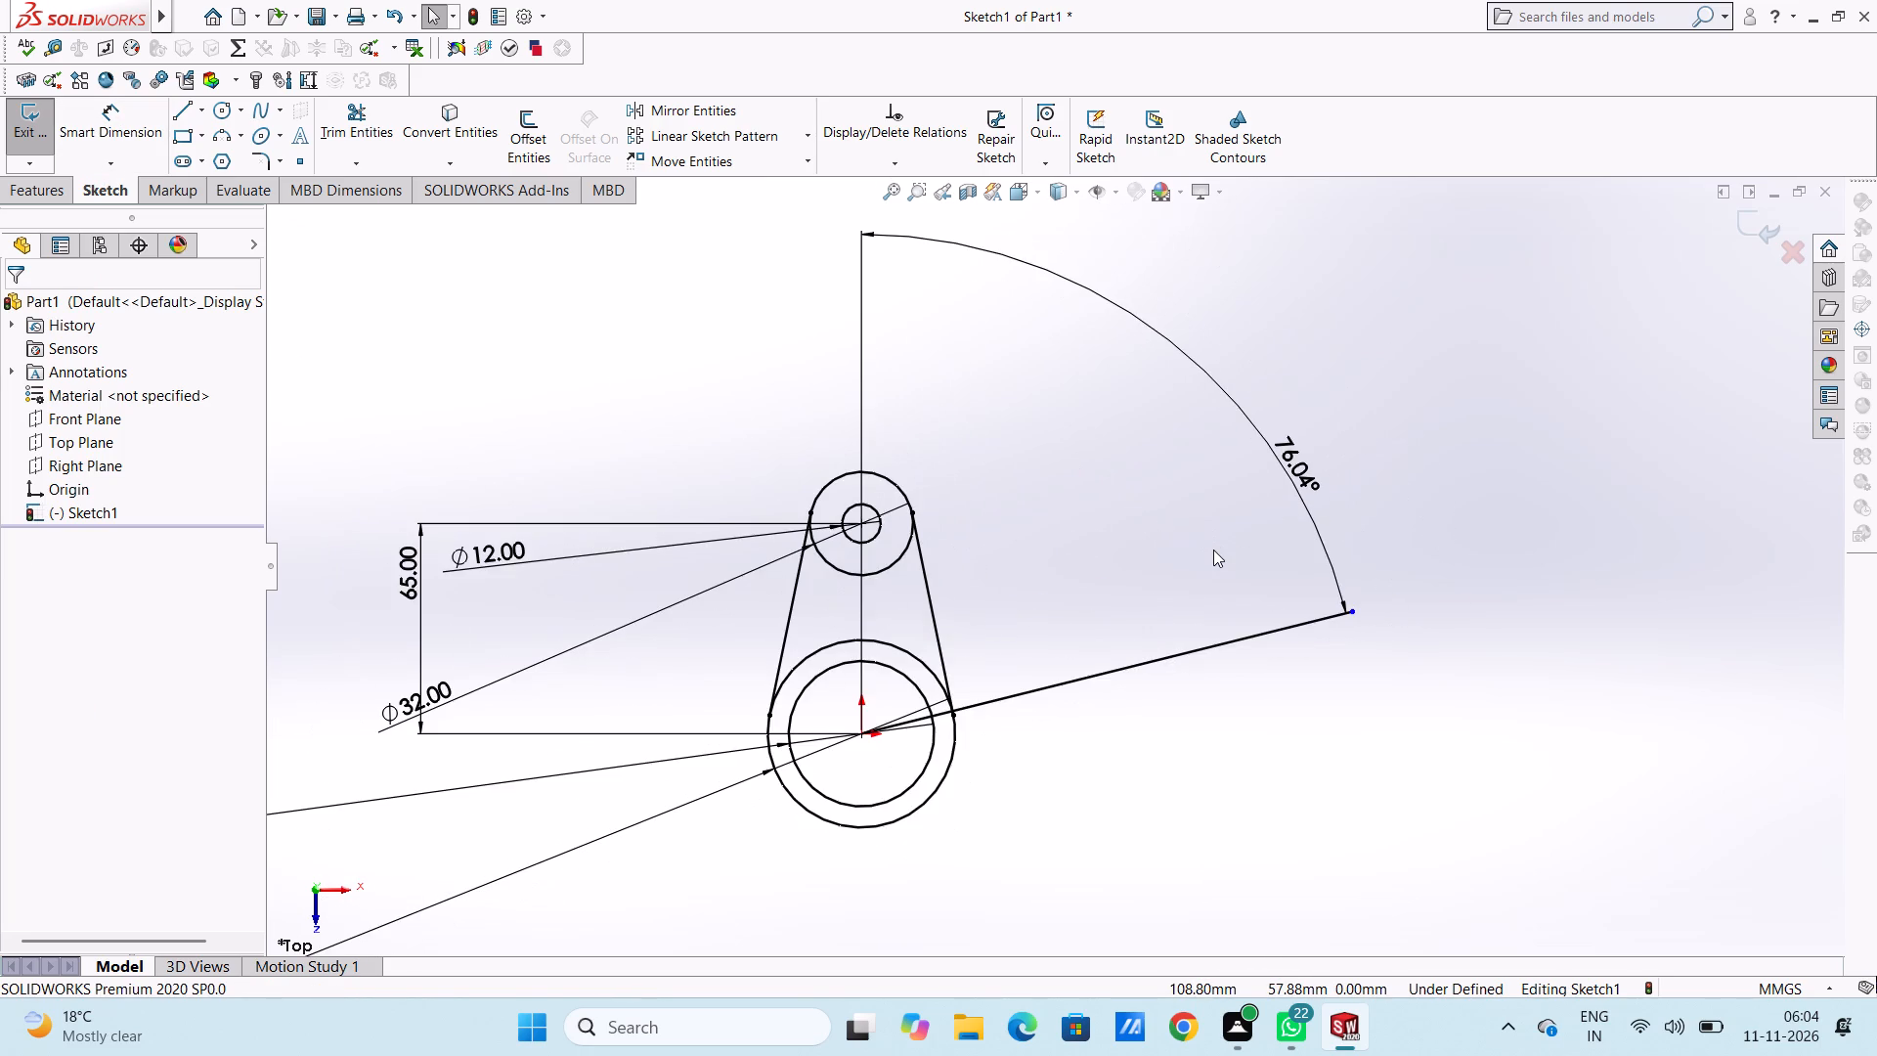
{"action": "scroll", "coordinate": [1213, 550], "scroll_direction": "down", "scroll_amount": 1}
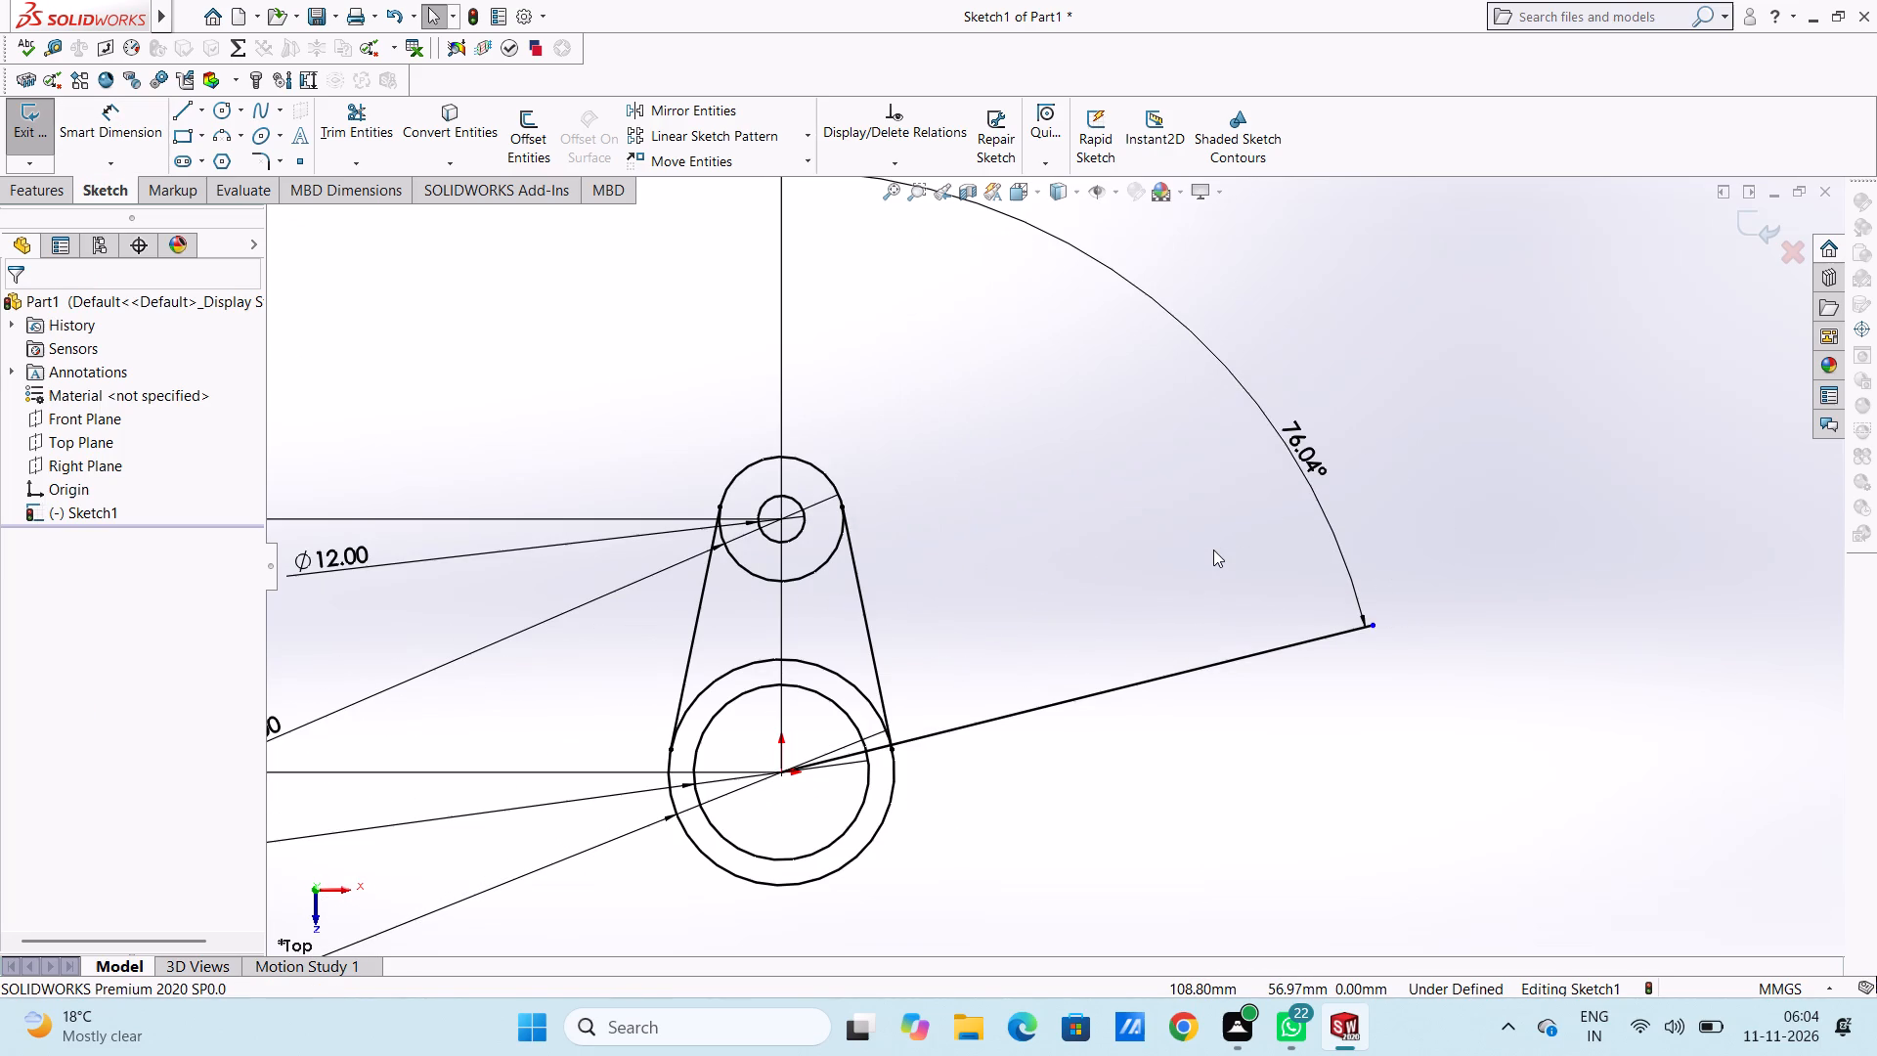
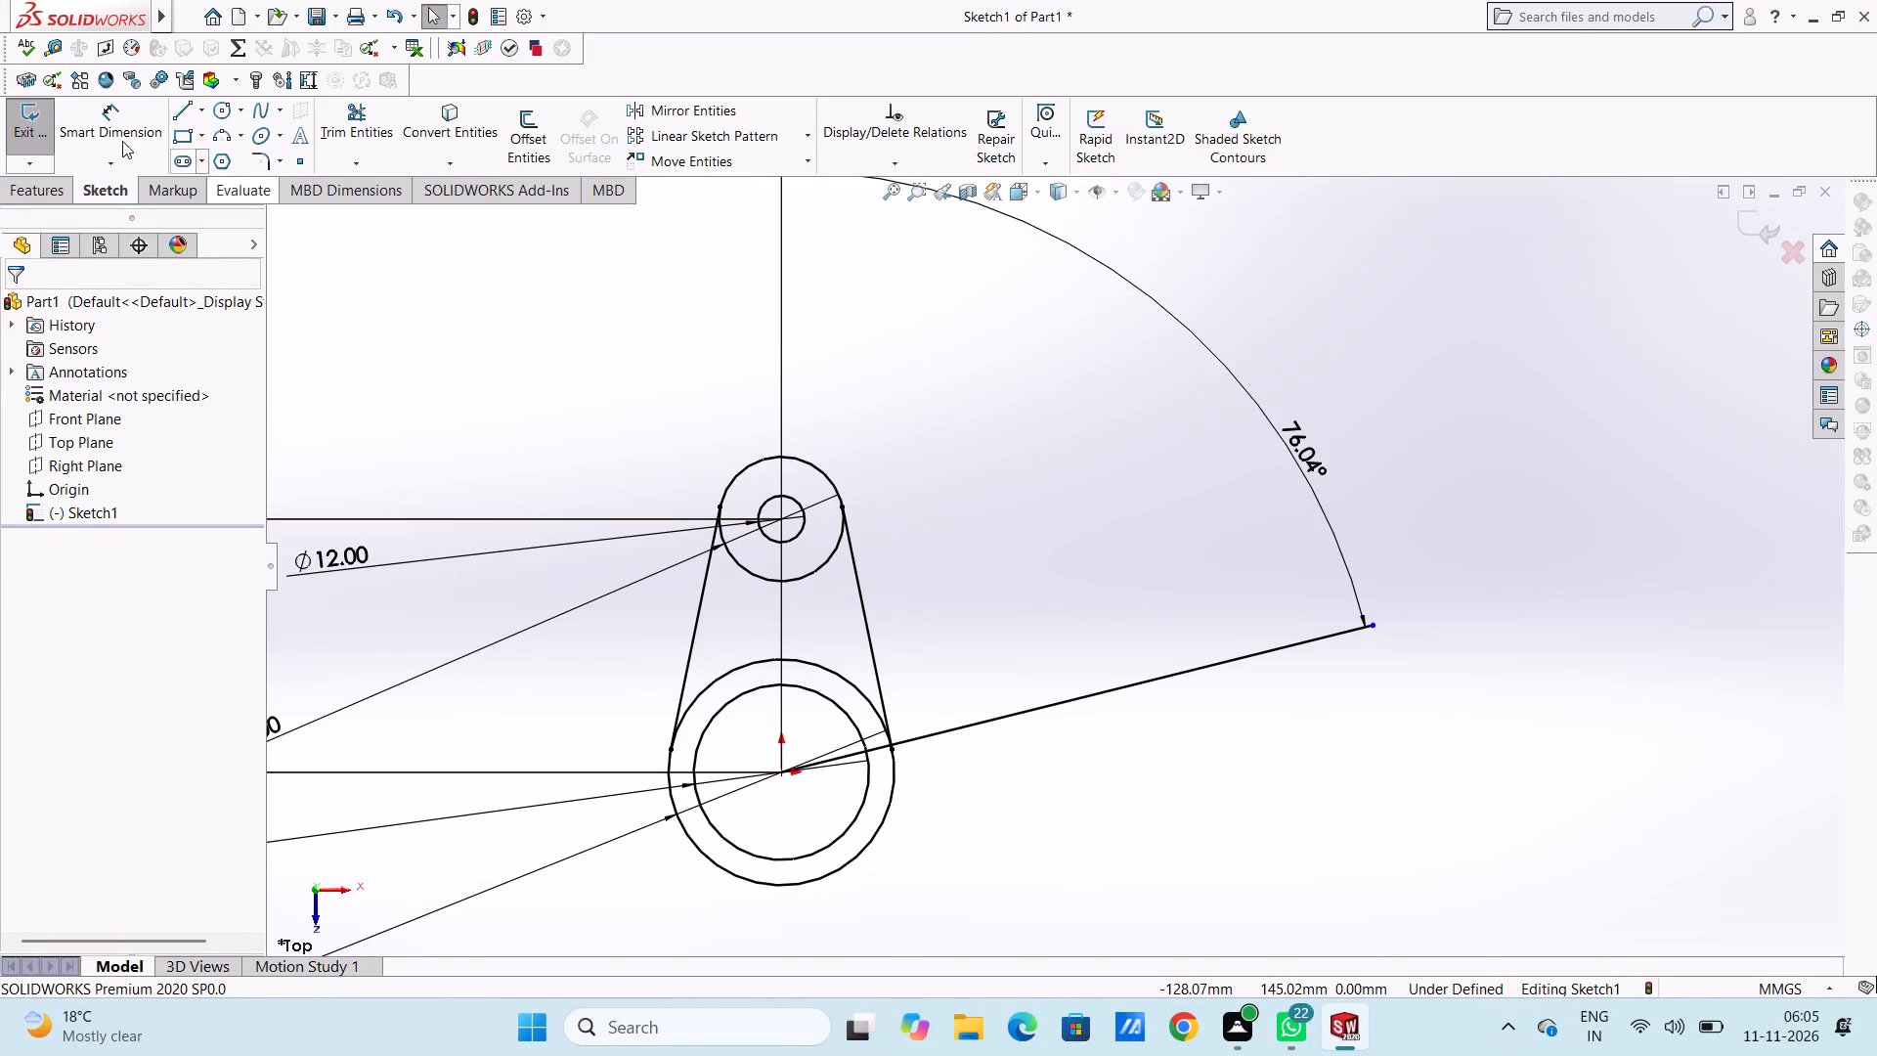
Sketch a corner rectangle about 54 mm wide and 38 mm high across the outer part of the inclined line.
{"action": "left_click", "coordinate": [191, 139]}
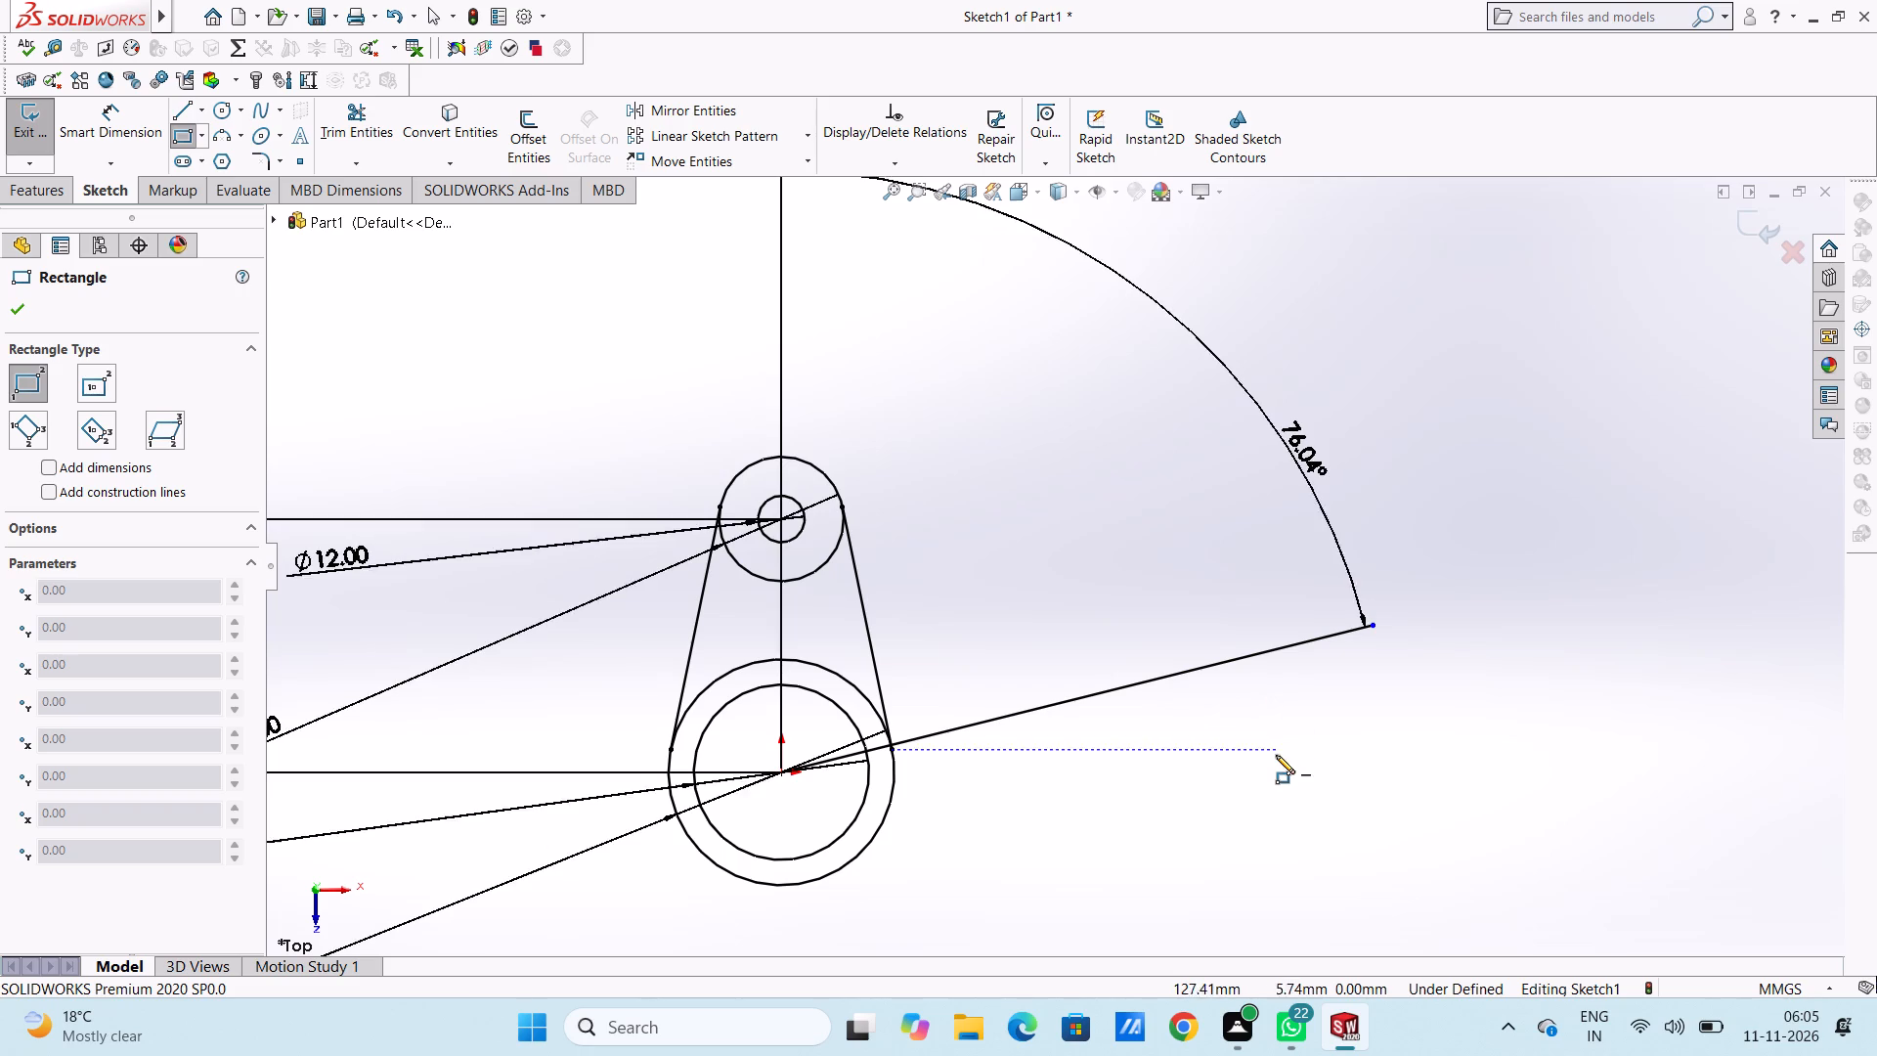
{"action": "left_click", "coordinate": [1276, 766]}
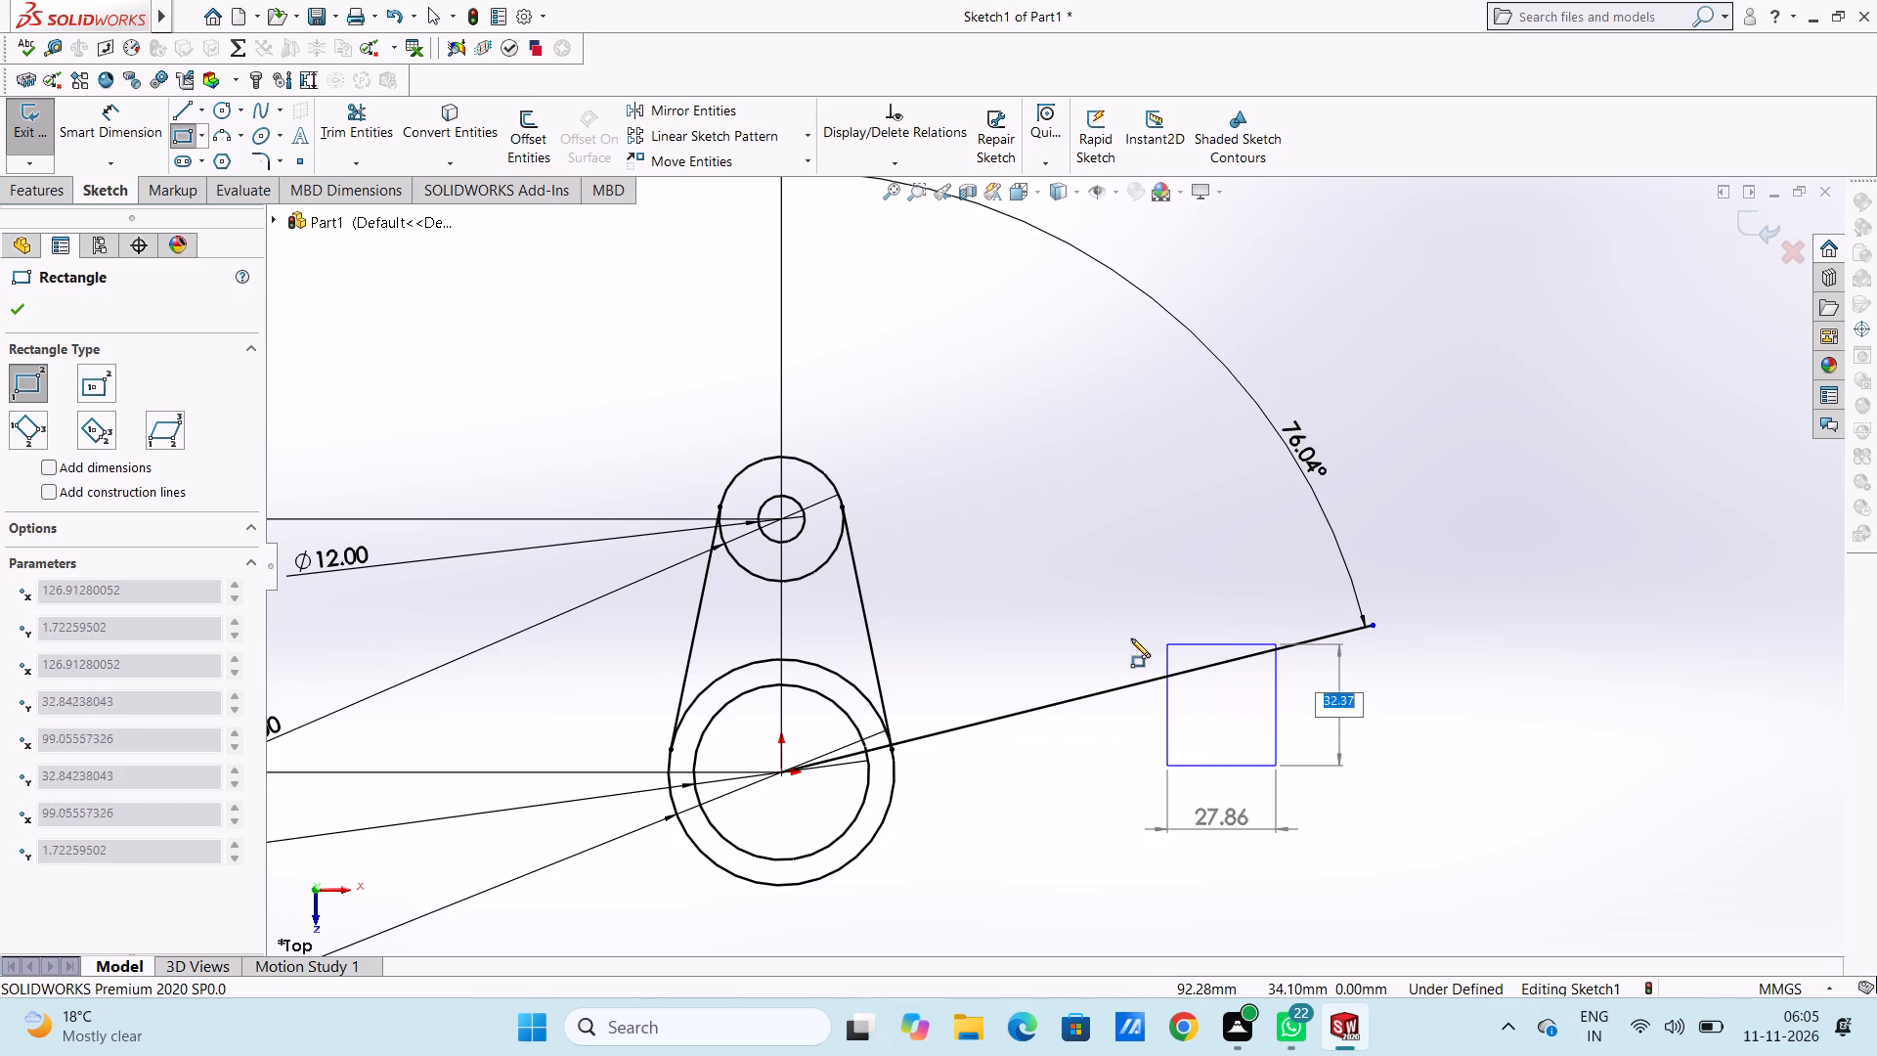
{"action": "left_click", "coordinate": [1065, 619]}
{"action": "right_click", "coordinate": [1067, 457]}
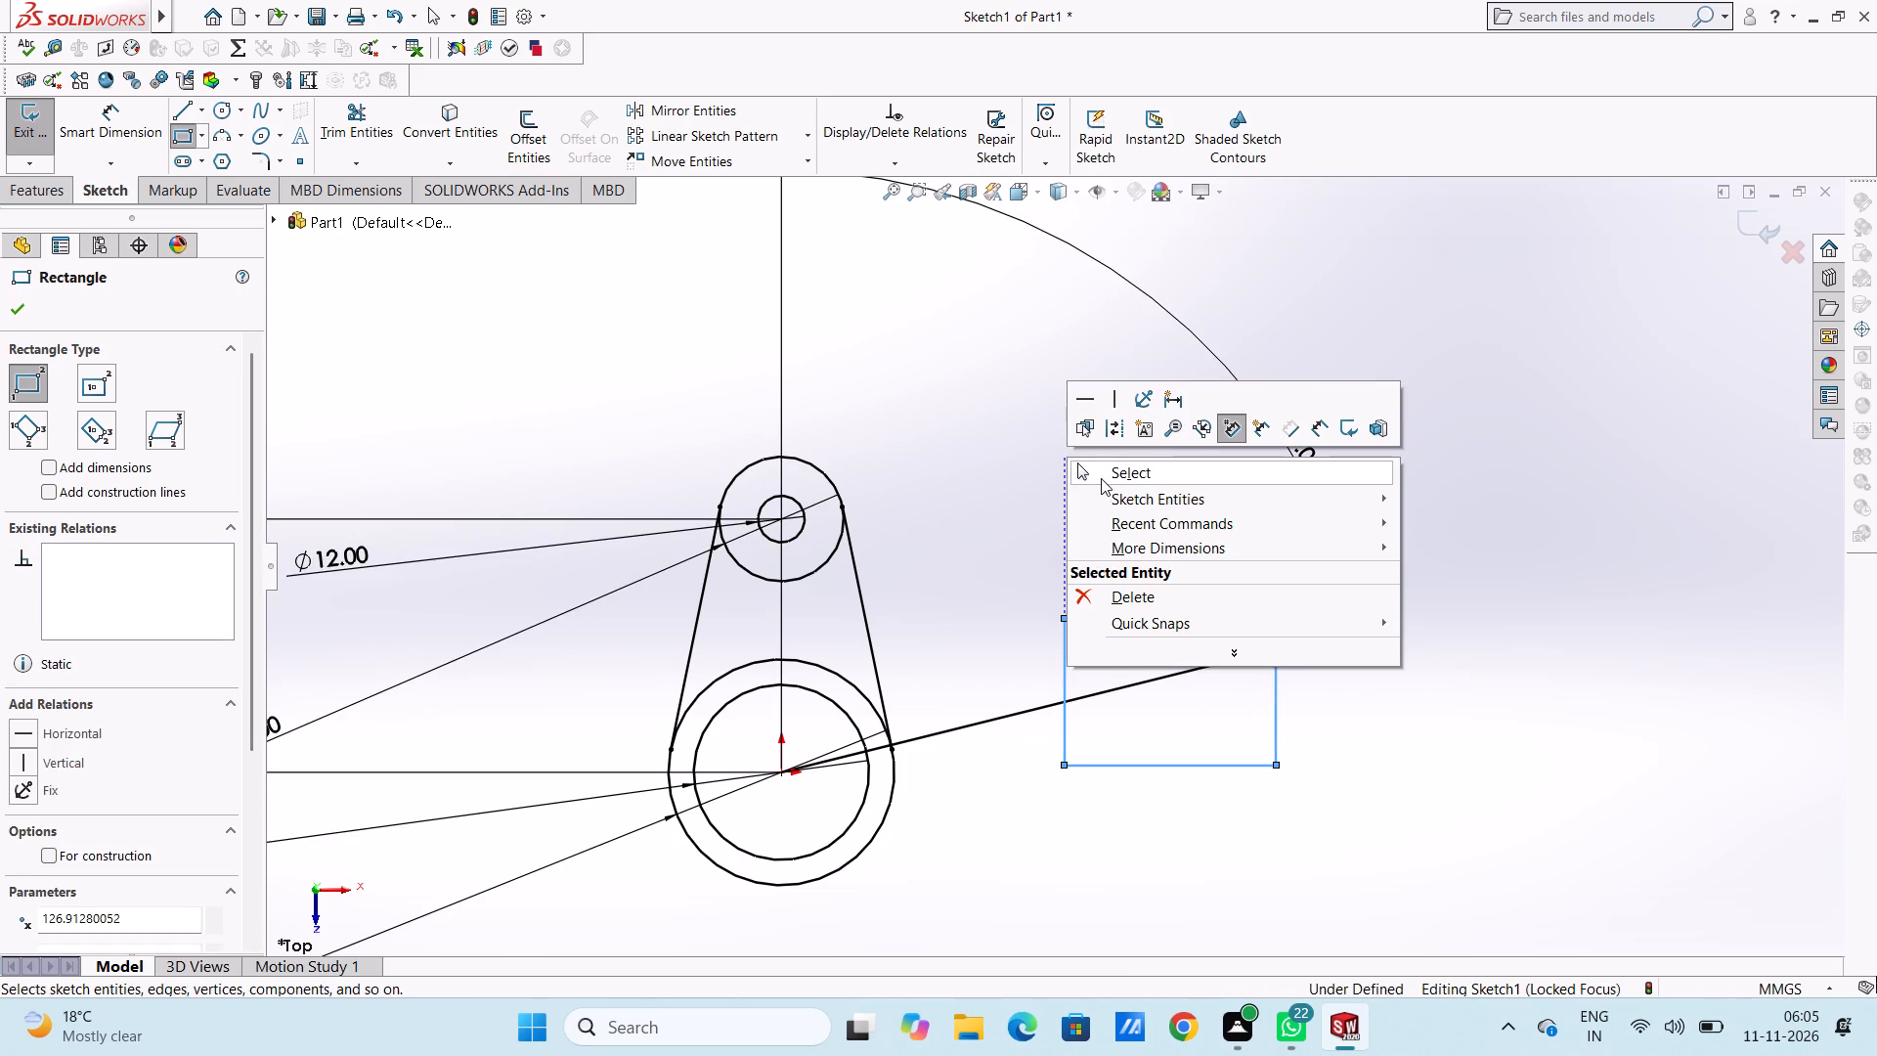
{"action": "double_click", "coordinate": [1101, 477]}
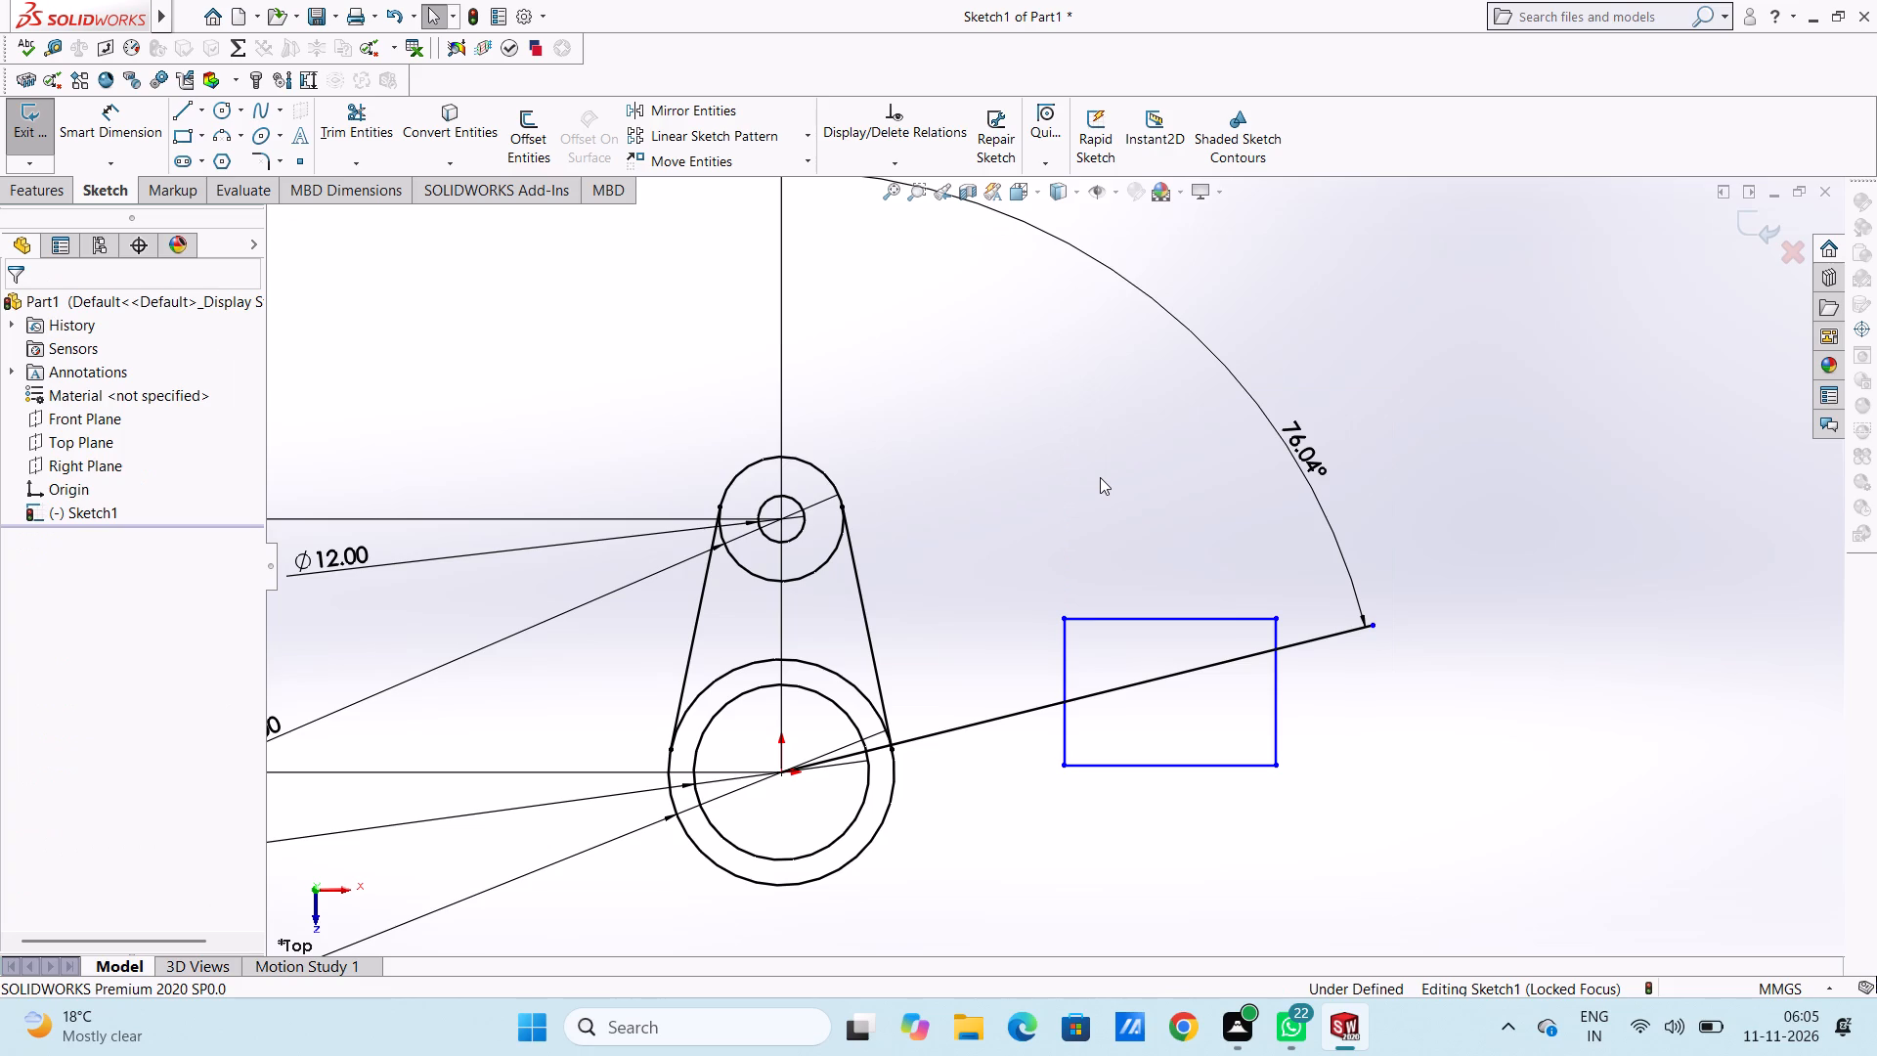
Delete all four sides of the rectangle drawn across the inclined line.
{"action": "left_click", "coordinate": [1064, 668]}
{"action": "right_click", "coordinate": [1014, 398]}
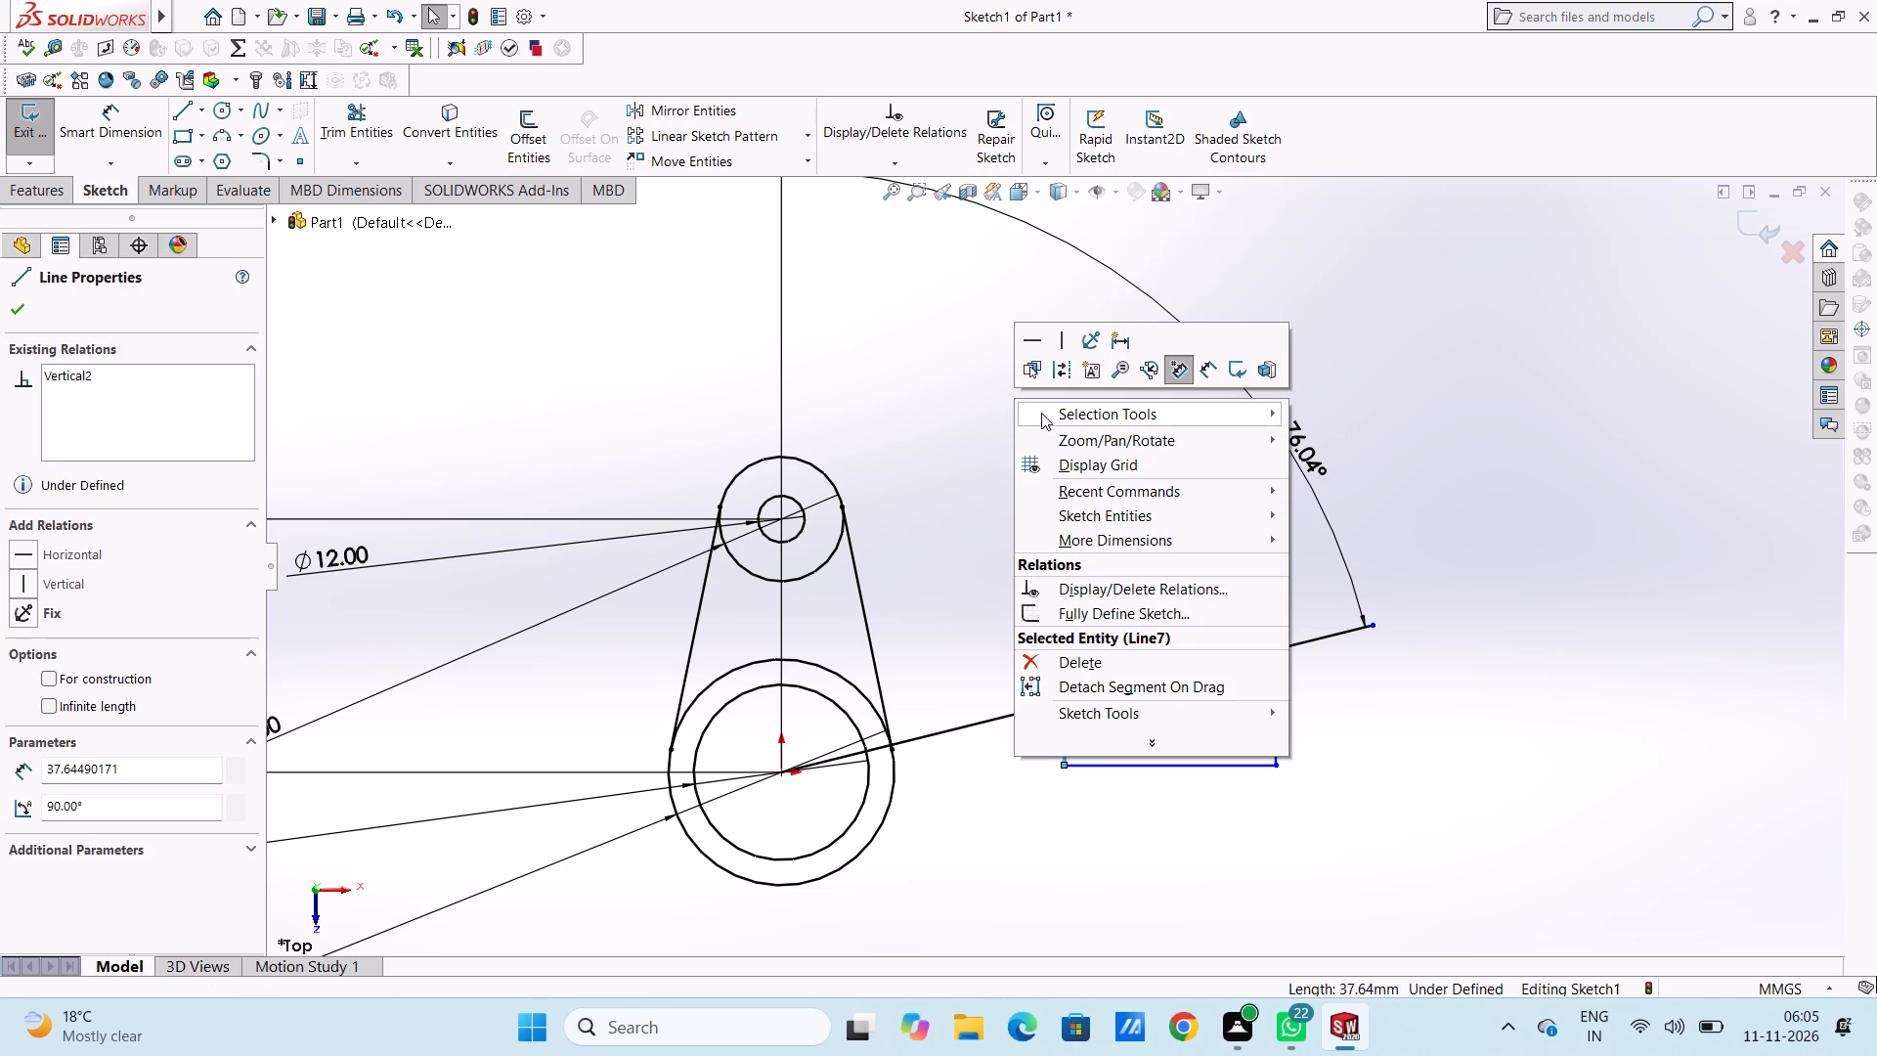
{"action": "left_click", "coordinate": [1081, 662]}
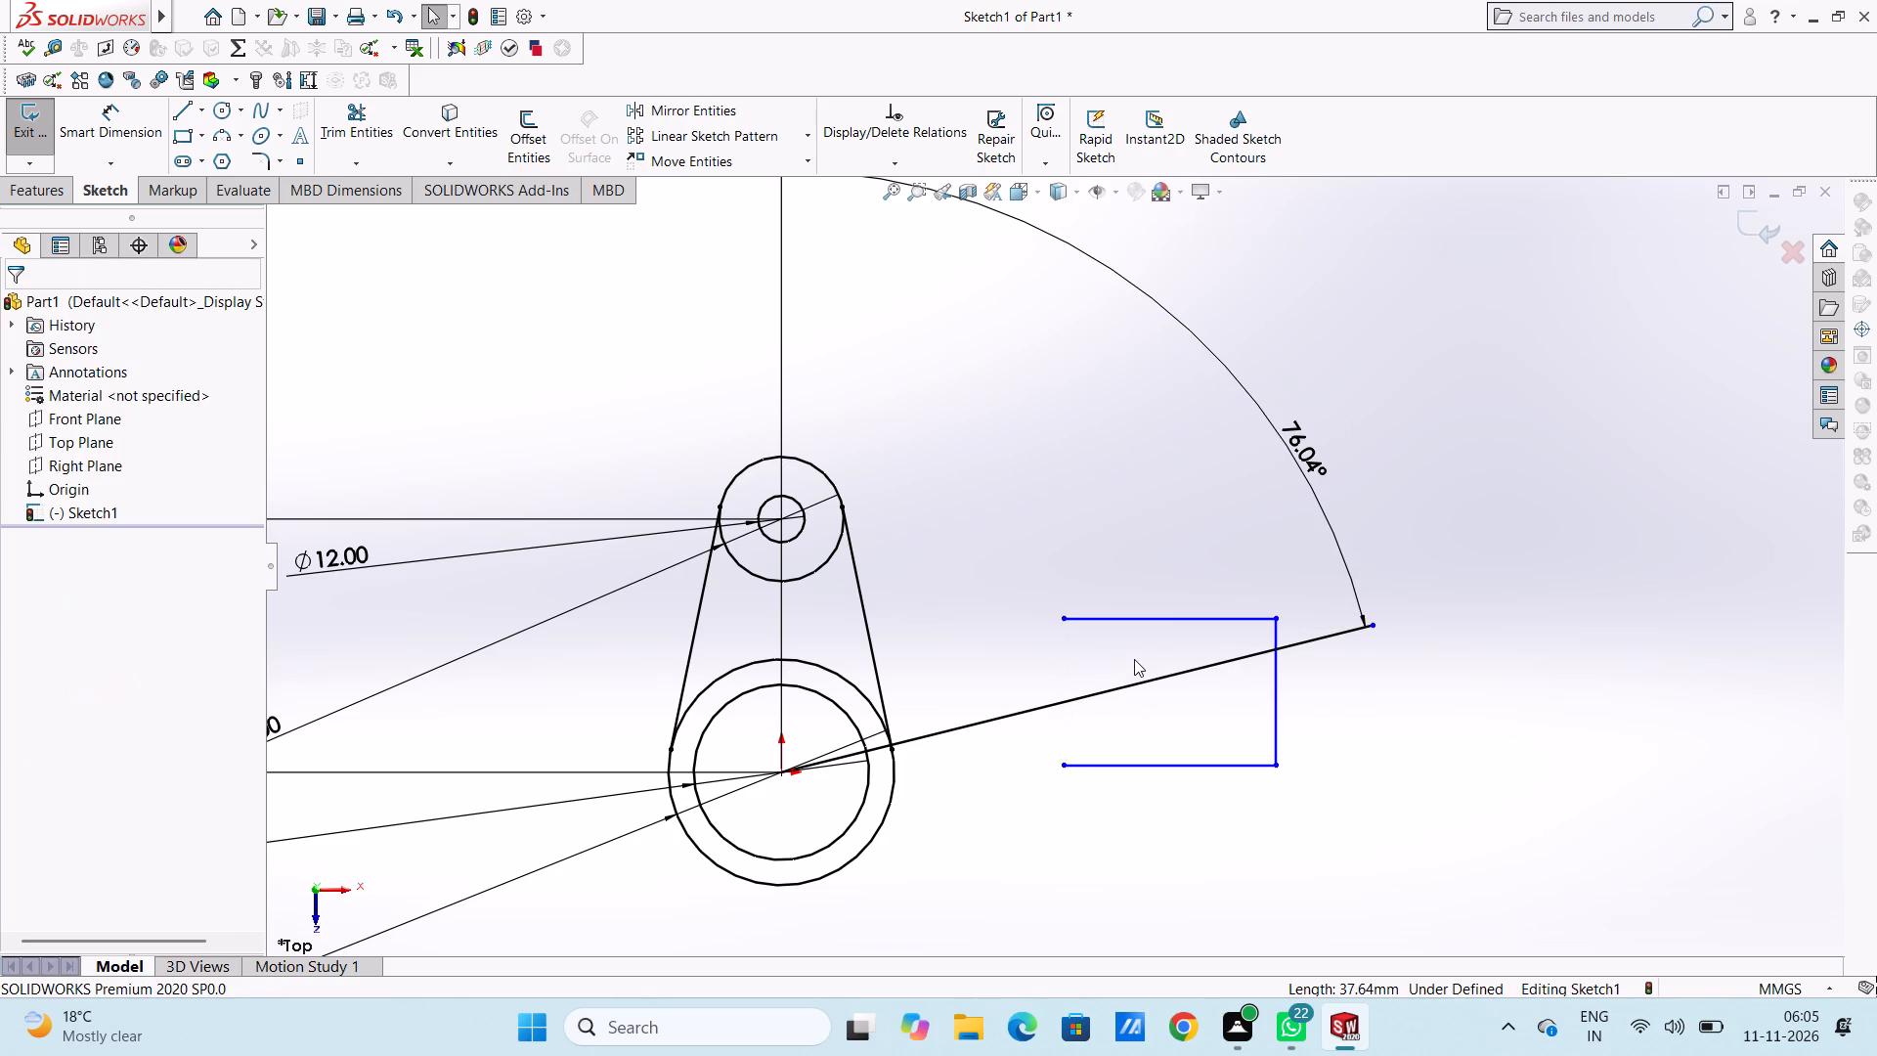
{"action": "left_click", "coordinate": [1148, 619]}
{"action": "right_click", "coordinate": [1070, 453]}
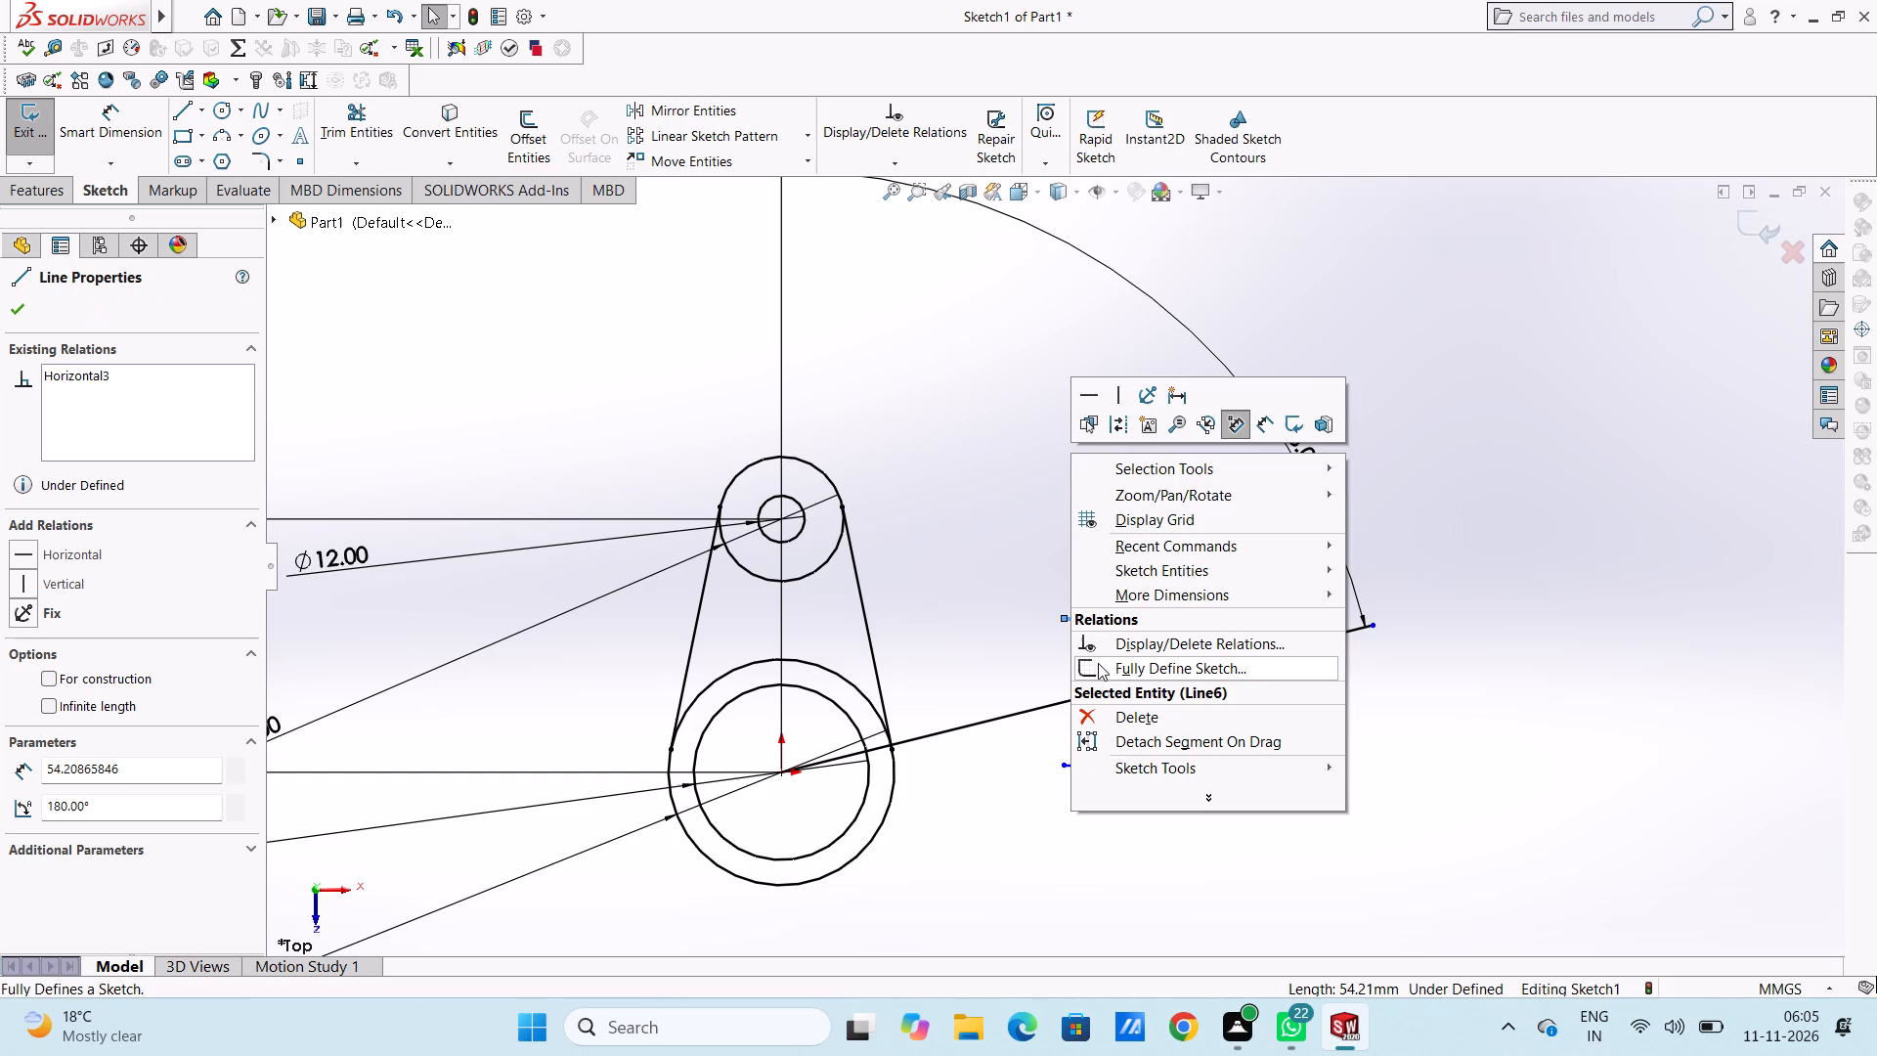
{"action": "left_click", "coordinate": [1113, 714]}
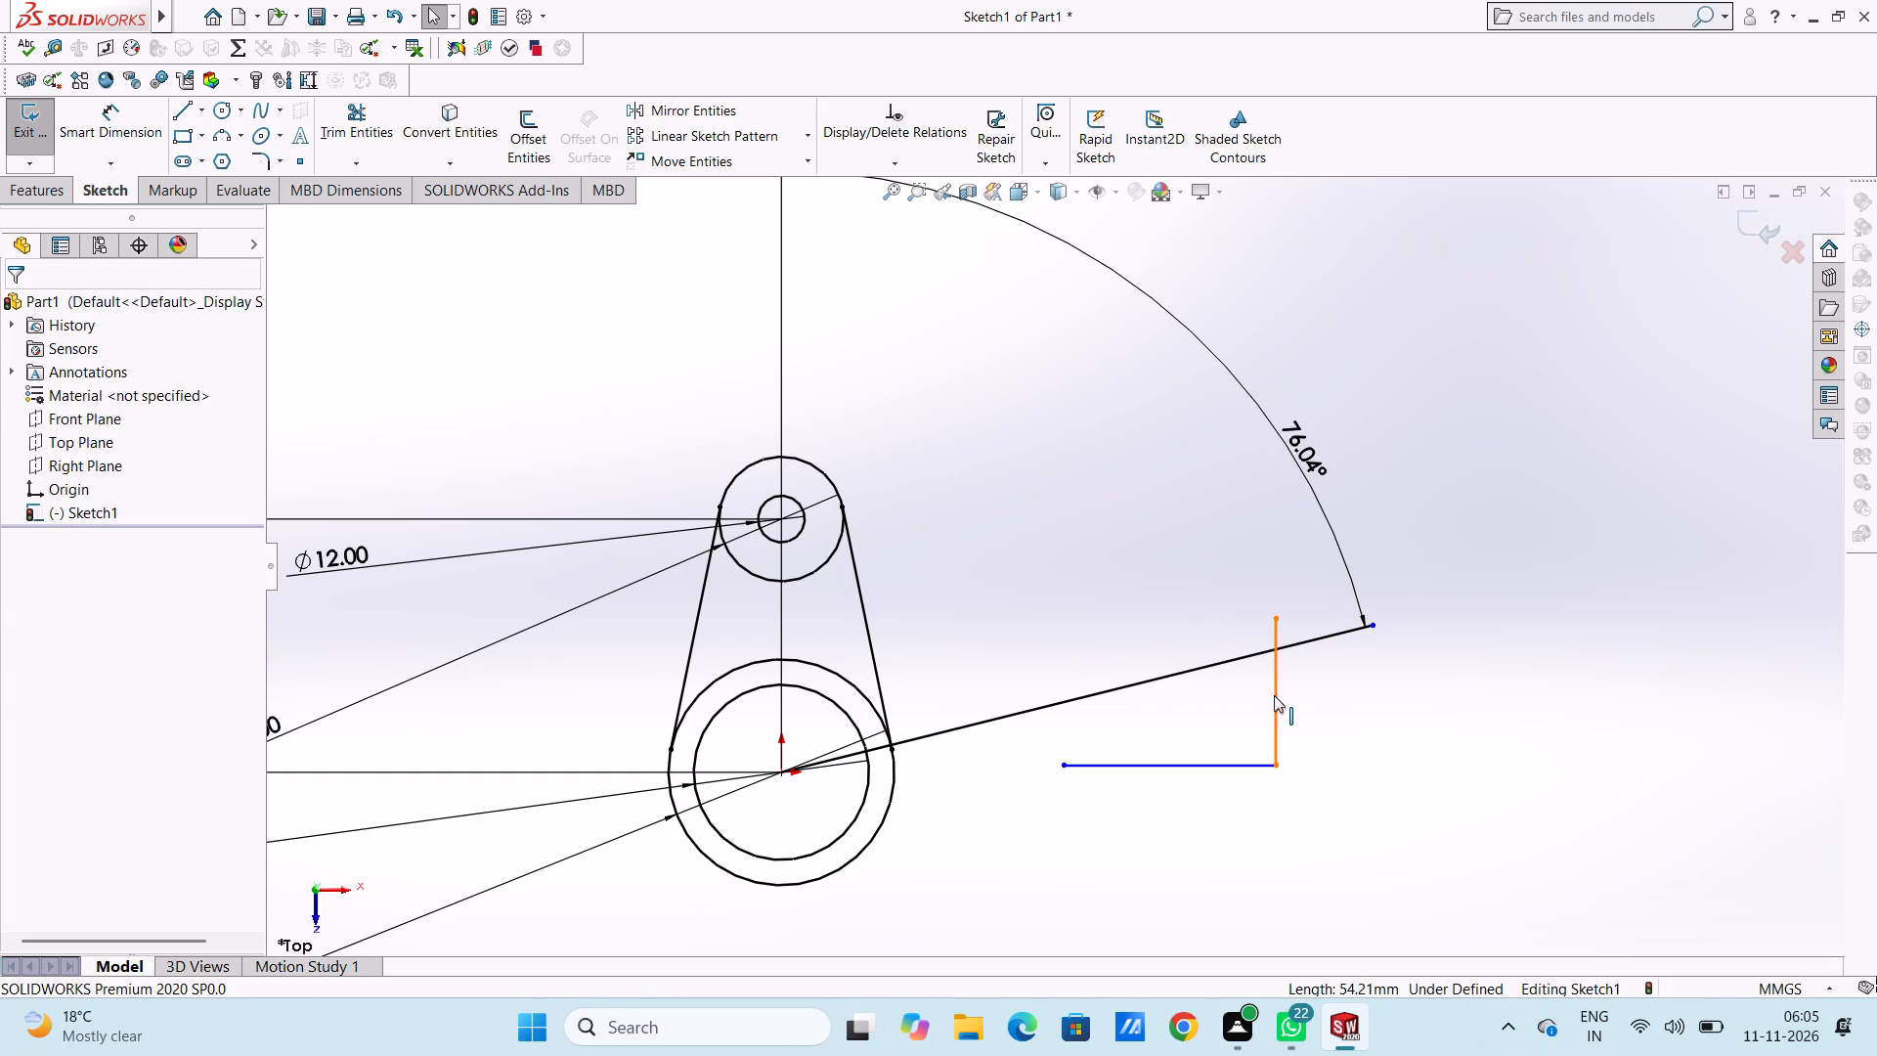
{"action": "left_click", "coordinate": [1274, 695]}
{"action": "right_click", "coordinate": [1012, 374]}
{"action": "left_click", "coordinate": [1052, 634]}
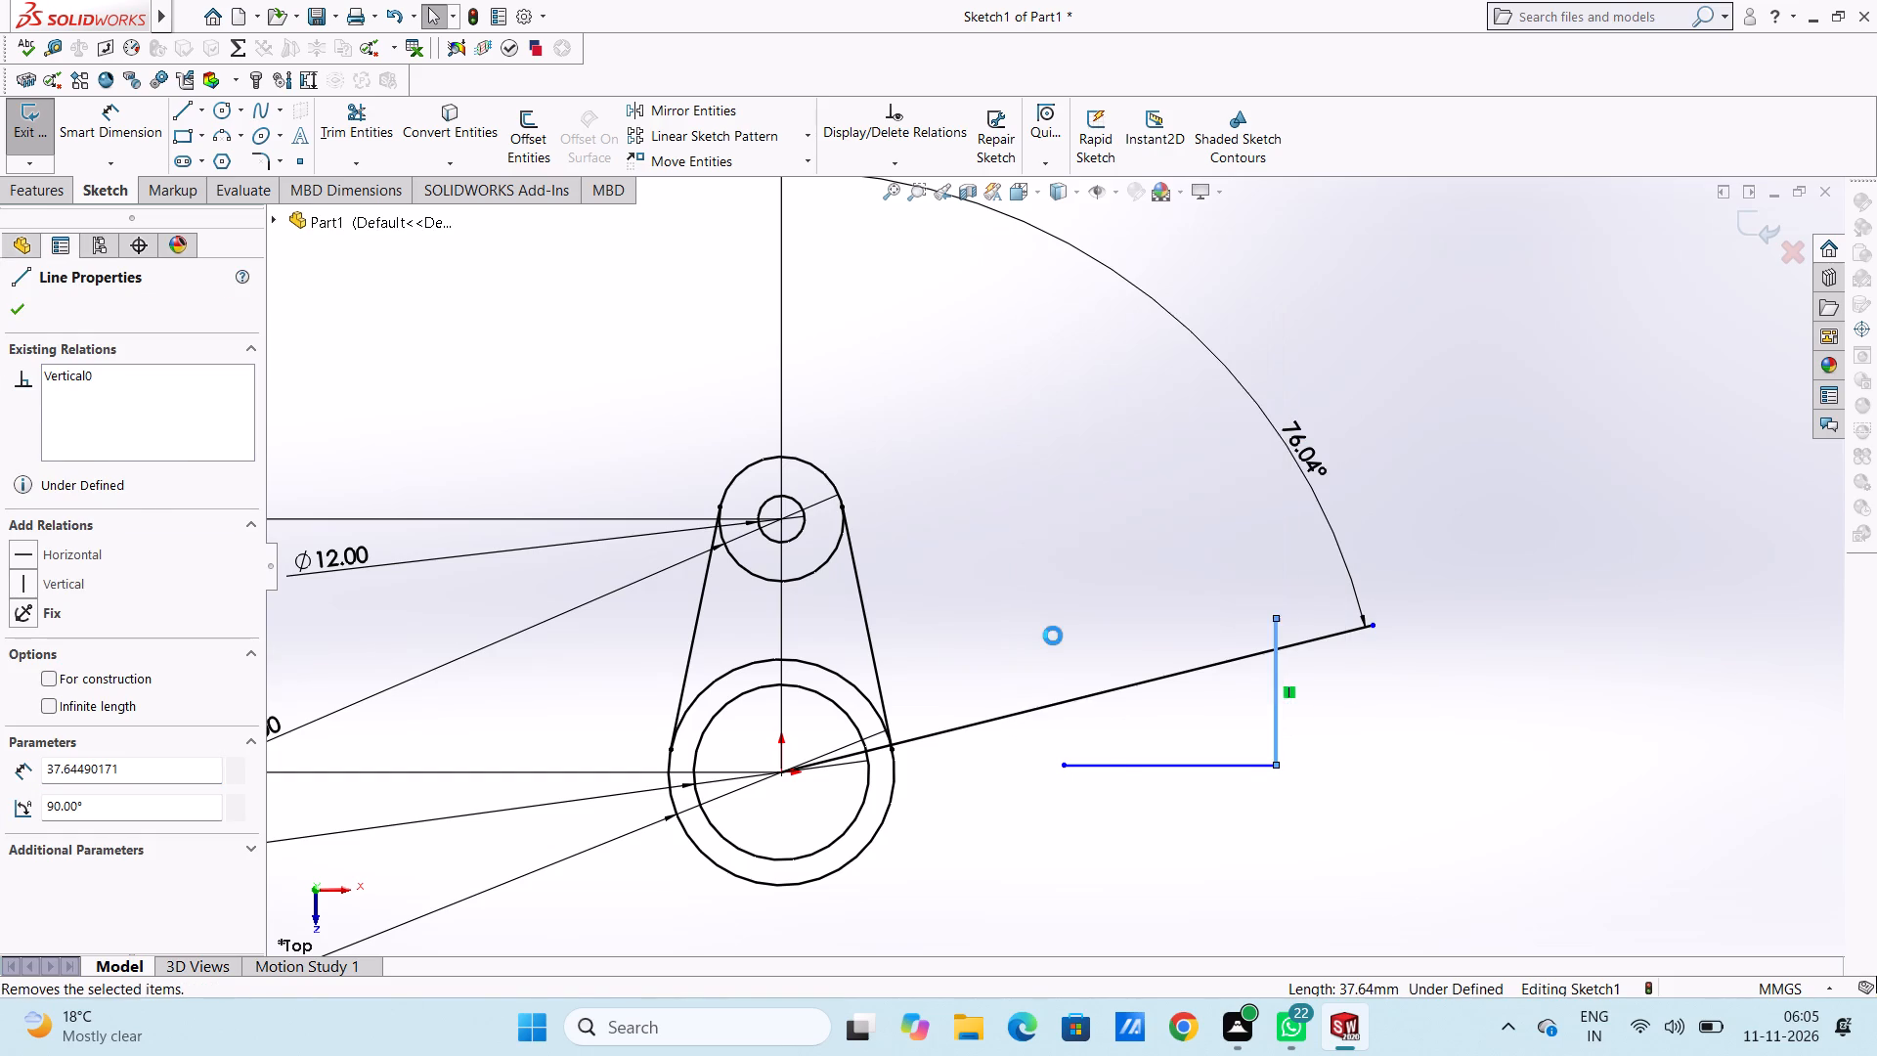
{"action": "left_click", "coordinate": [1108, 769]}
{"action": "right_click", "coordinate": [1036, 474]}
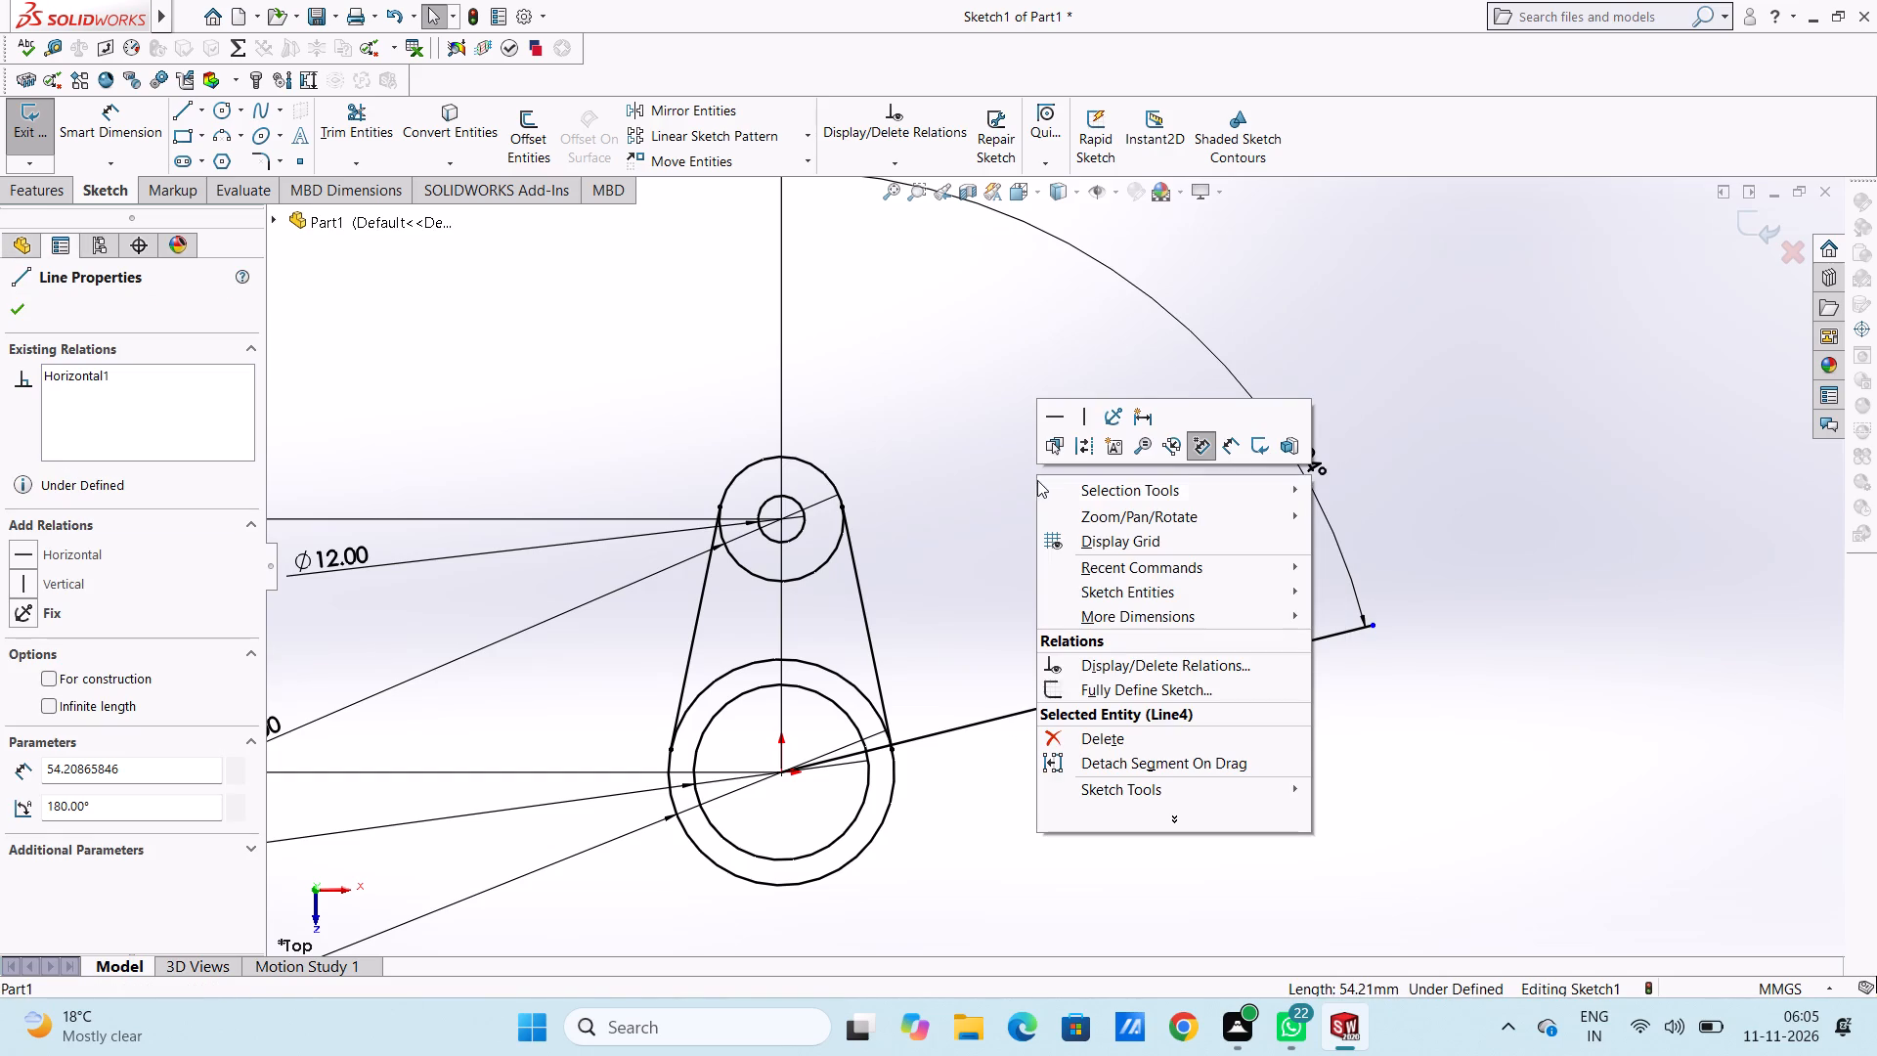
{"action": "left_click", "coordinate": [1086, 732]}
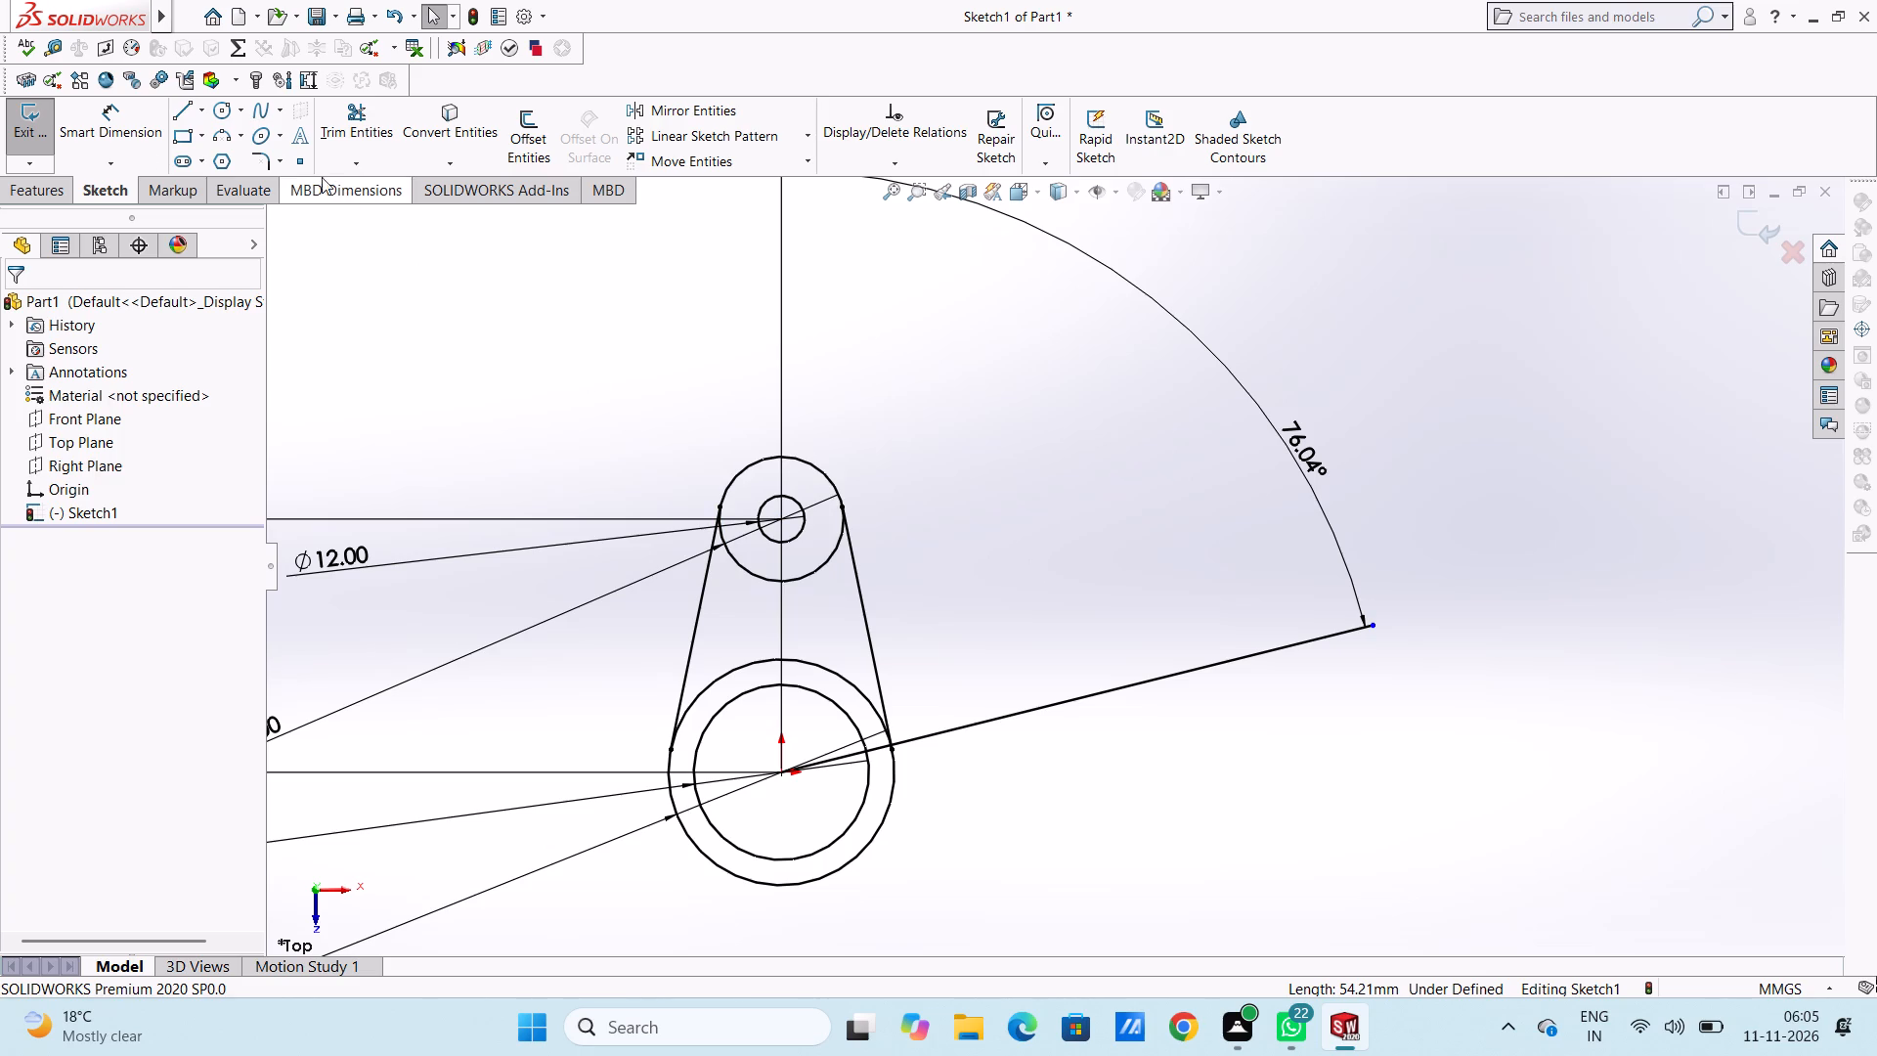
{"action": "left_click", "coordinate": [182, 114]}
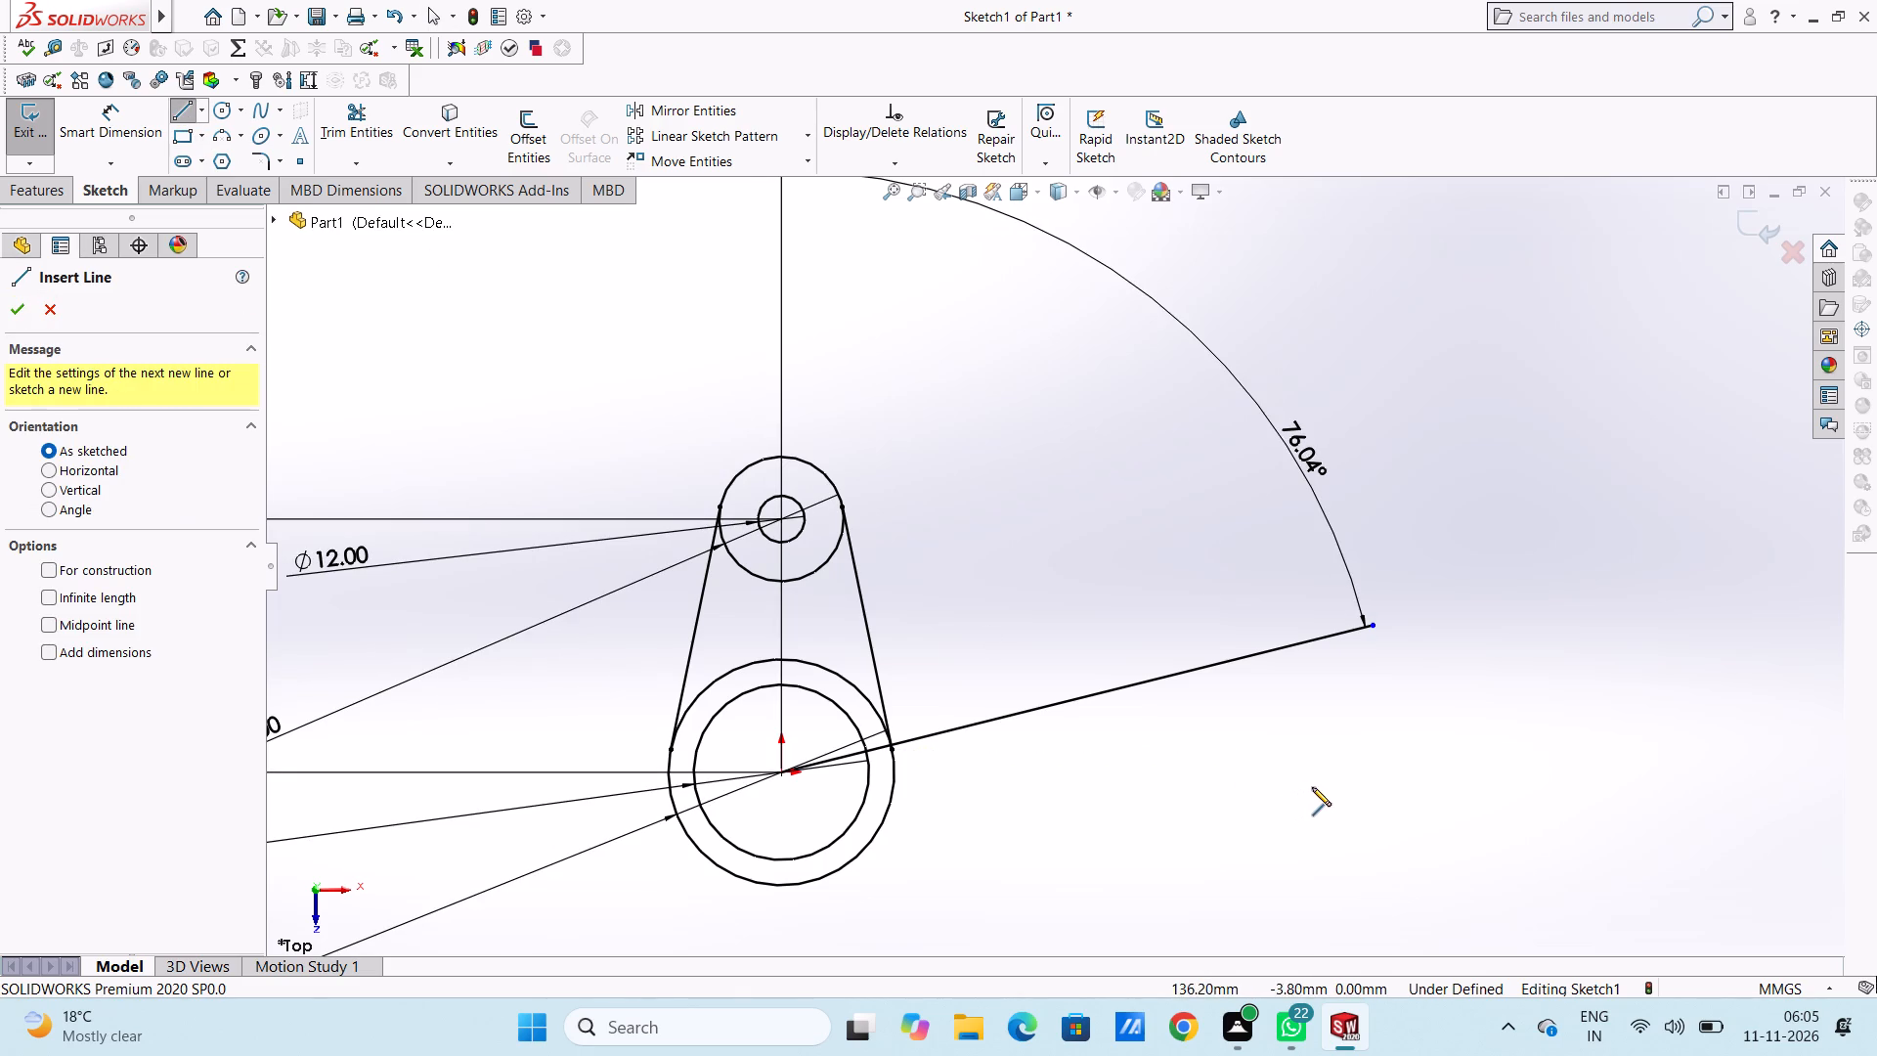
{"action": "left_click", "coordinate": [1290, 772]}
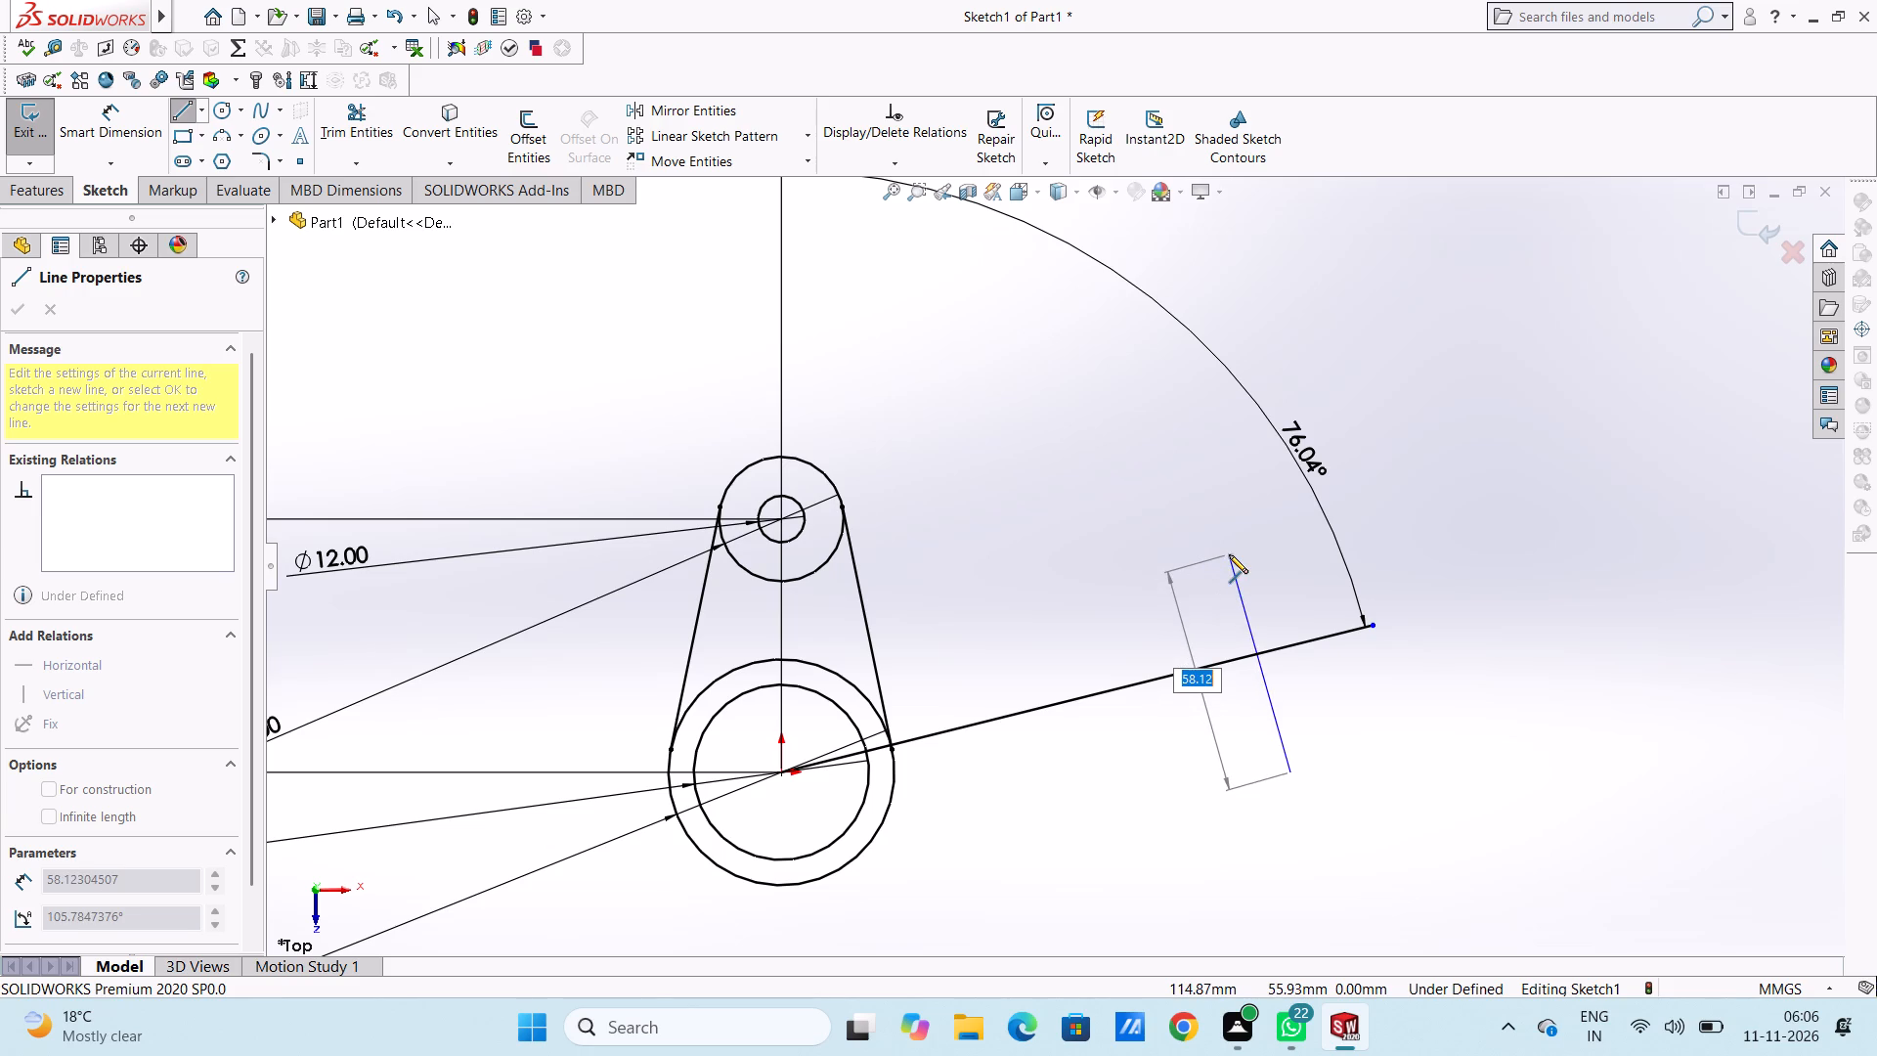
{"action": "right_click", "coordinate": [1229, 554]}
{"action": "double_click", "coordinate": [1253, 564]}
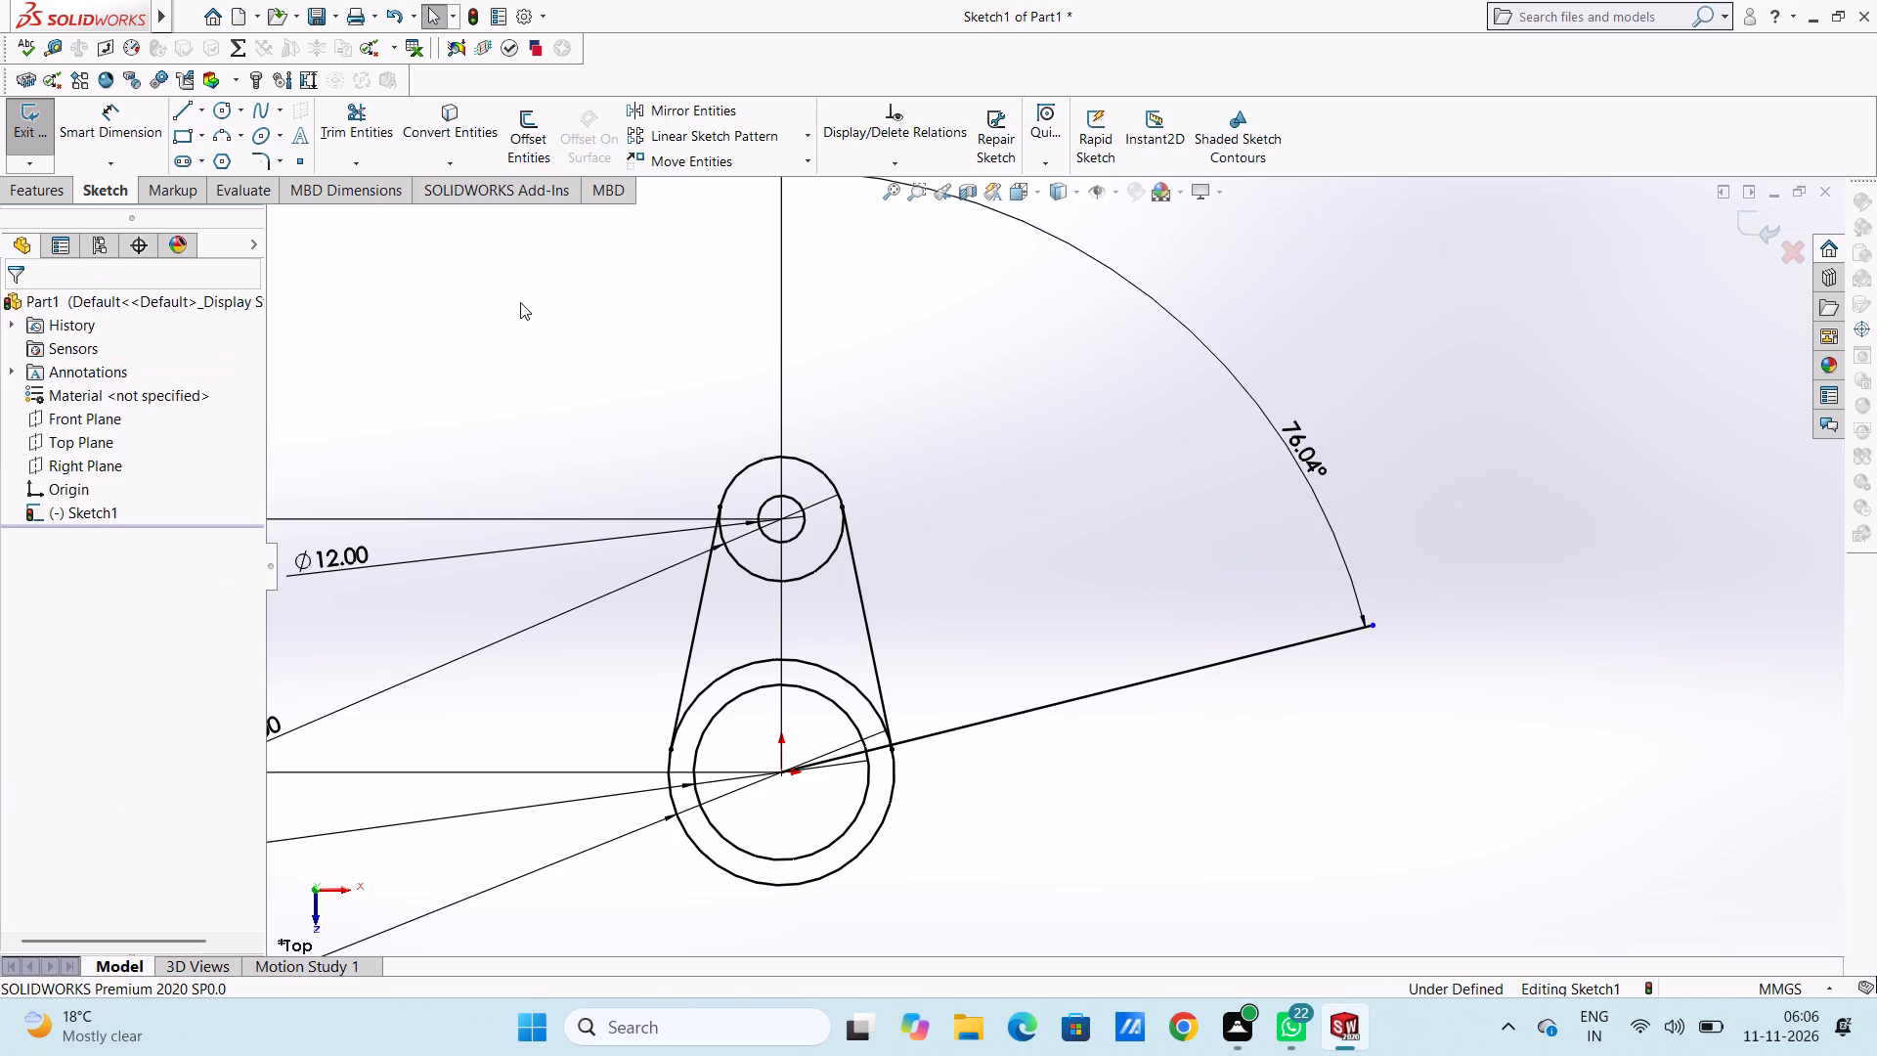
Sketch two circles of 8 mm radius near the inclined line's outer end, one above and one below it.
{"action": "left_click", "coordinate": [214, 107]}
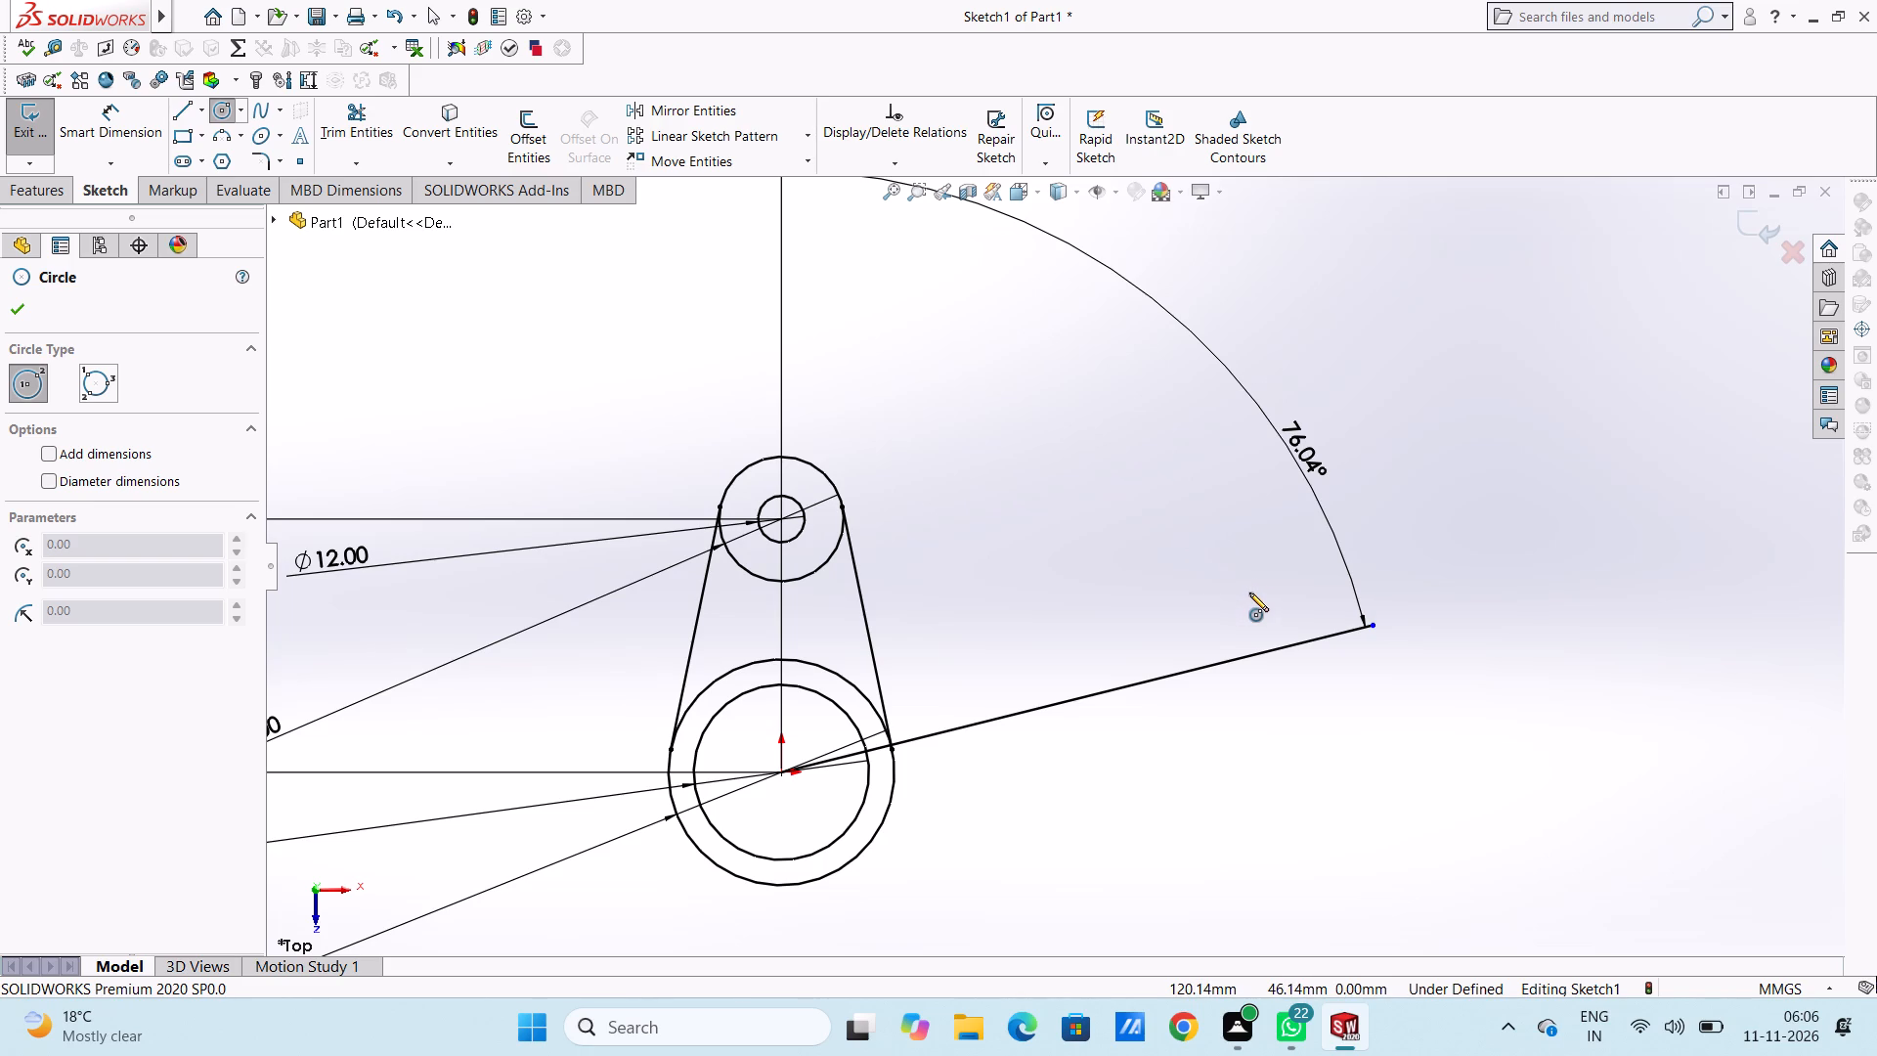
{"action": "left_click", "coordinate": [1249, 593]}
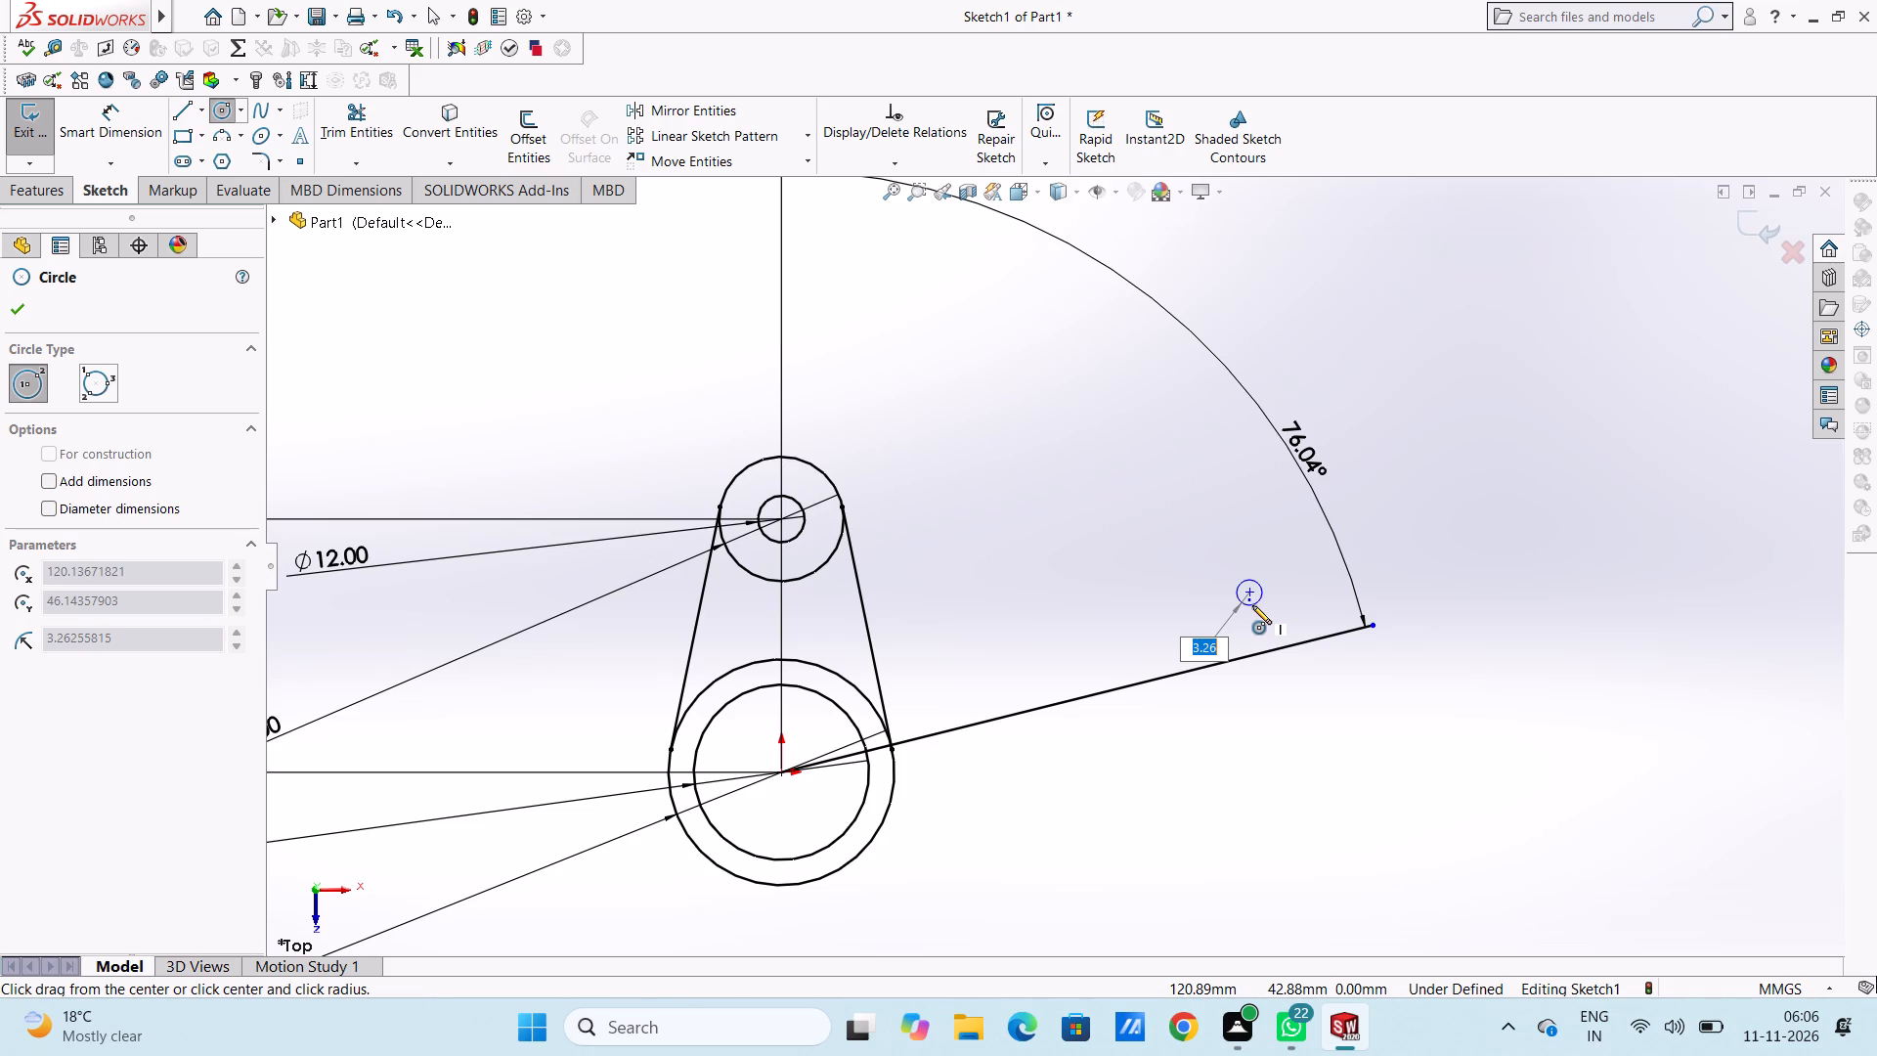
{"action": "key", "text": "8"}
{"action": "key", "text": "Return"}
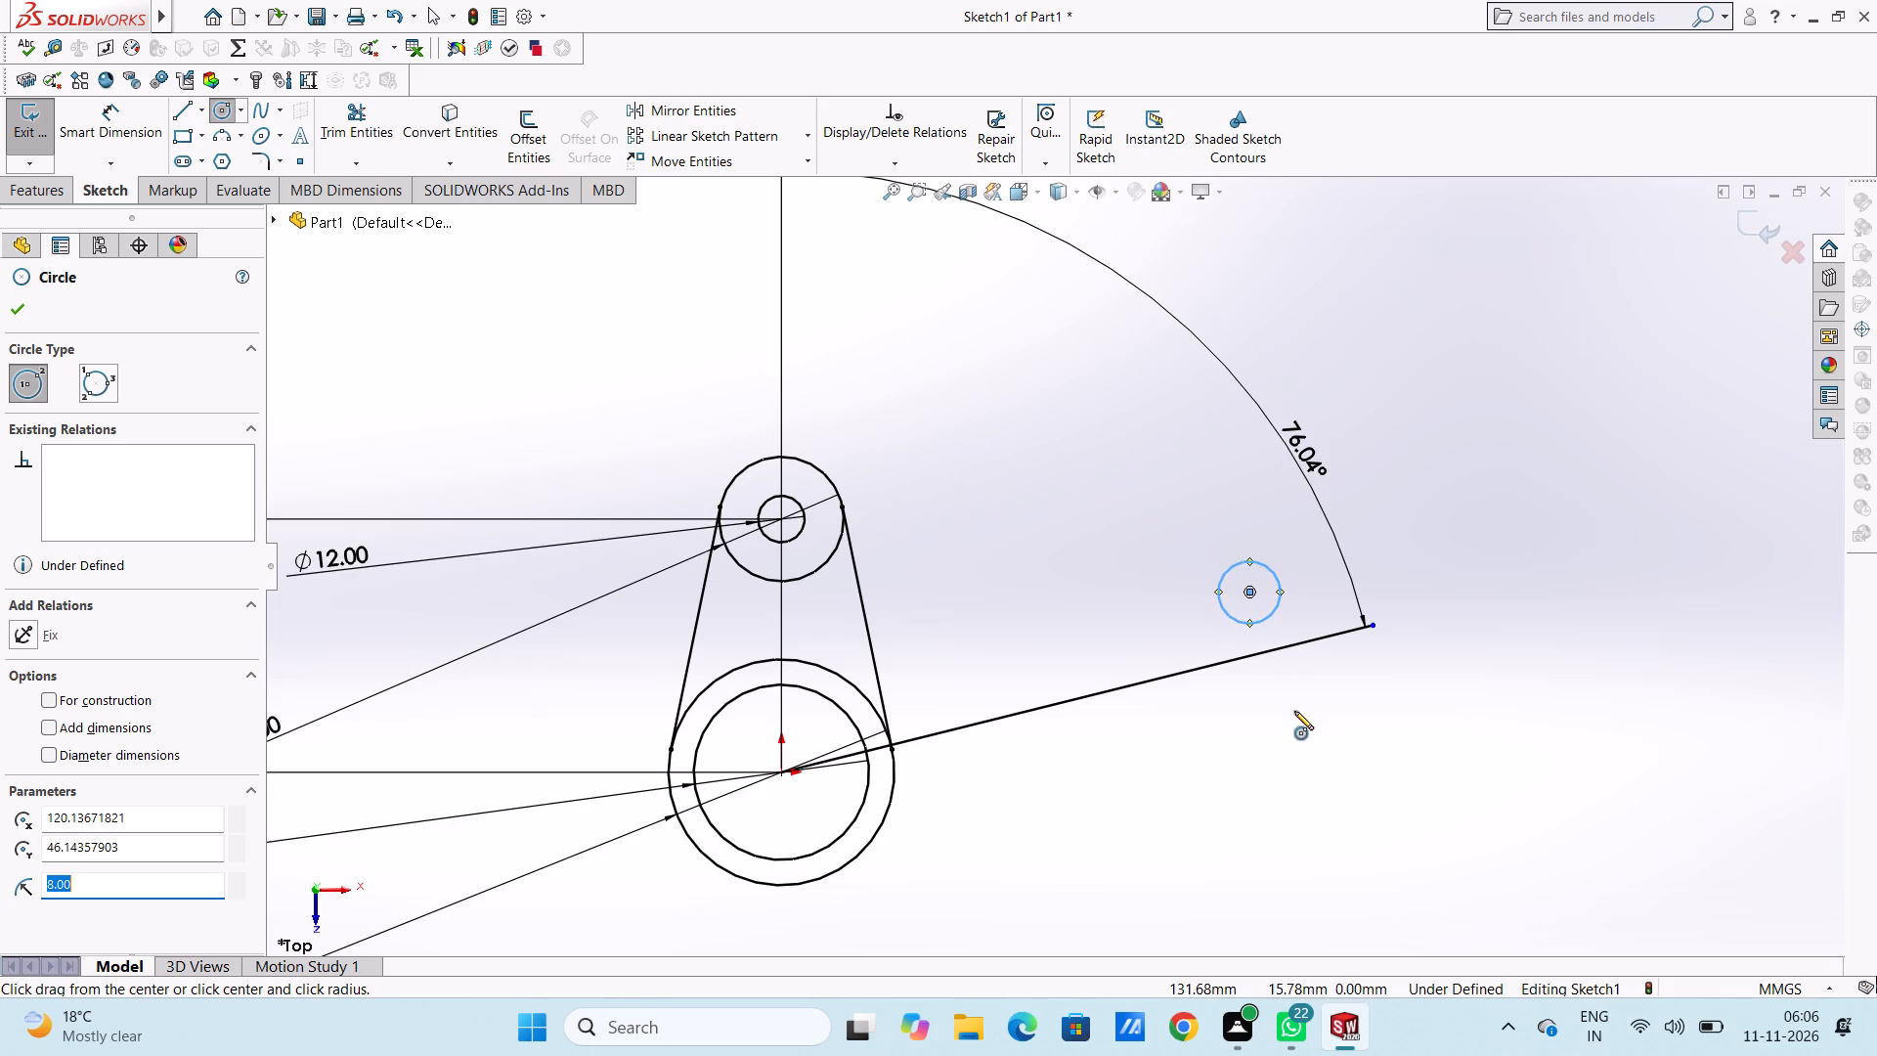
{"action": "left_click", "coordinate": [1294, 710]}
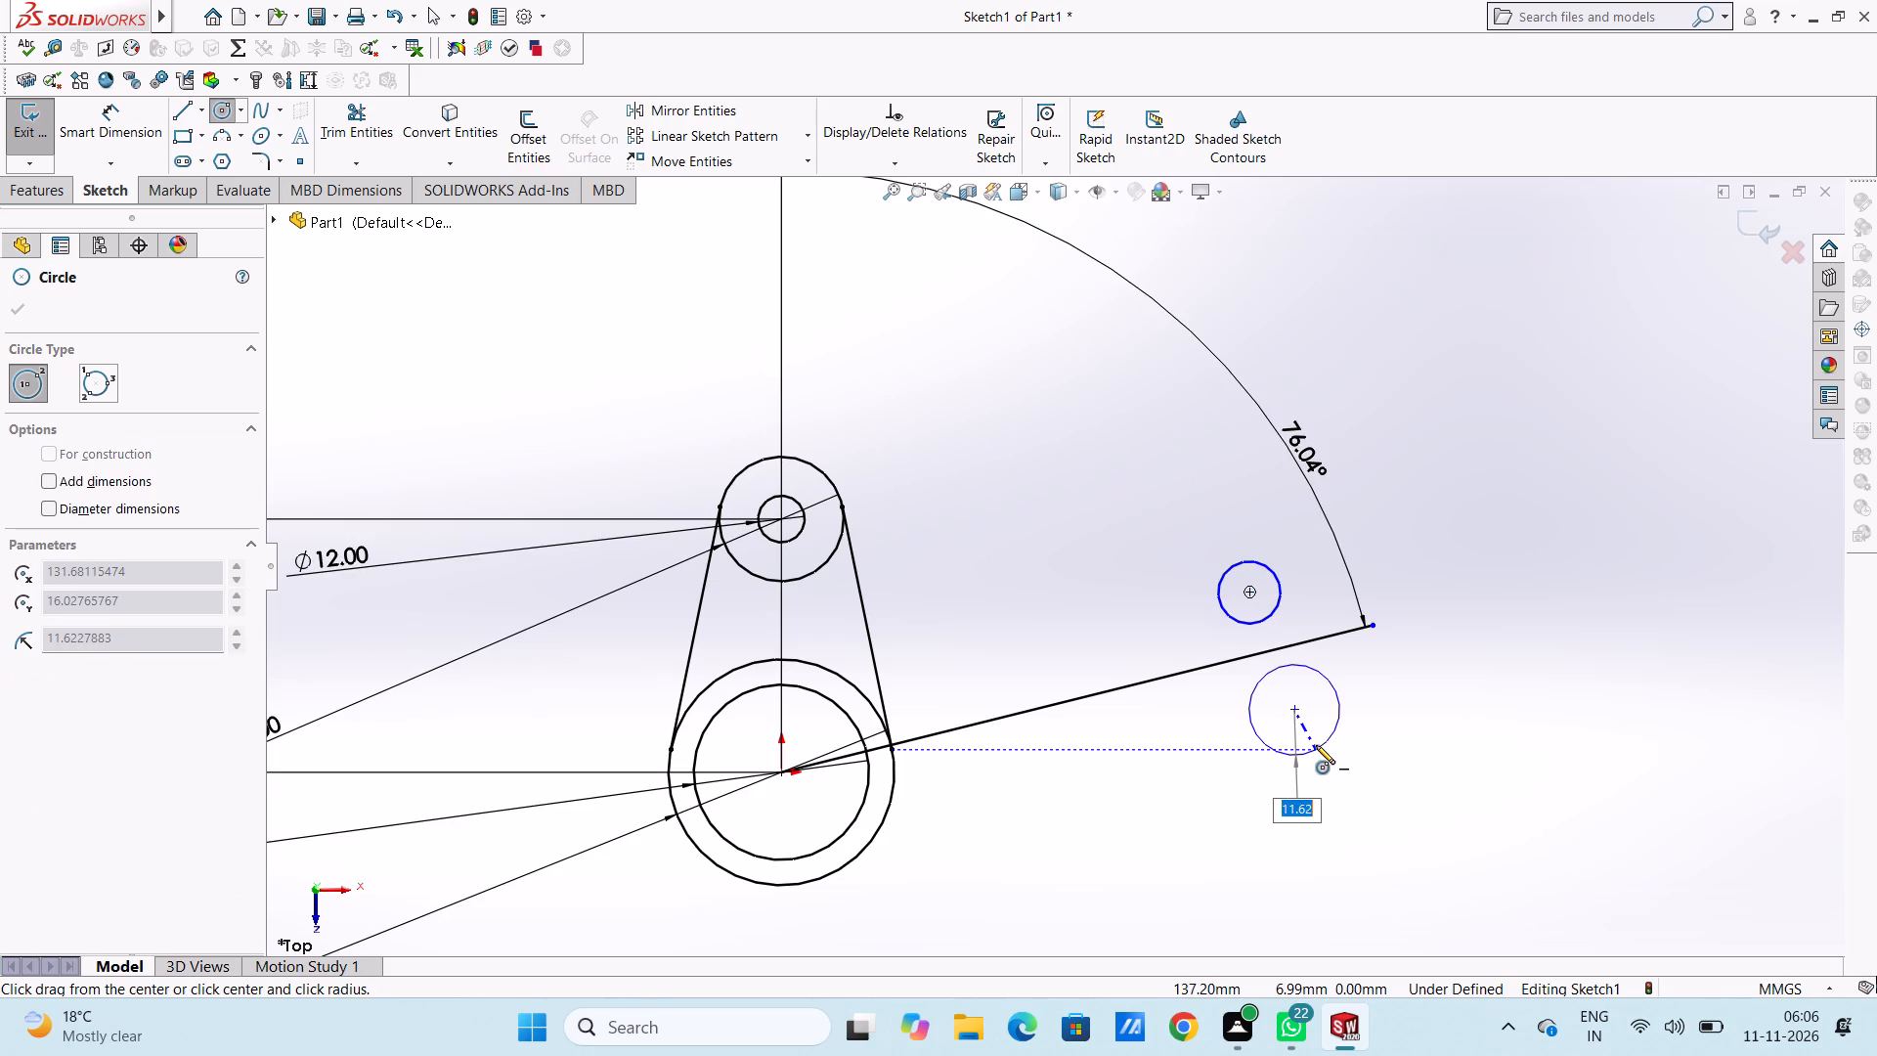
{"action": "key", "text": "8"}
{"action": "key", "text": "Return"}
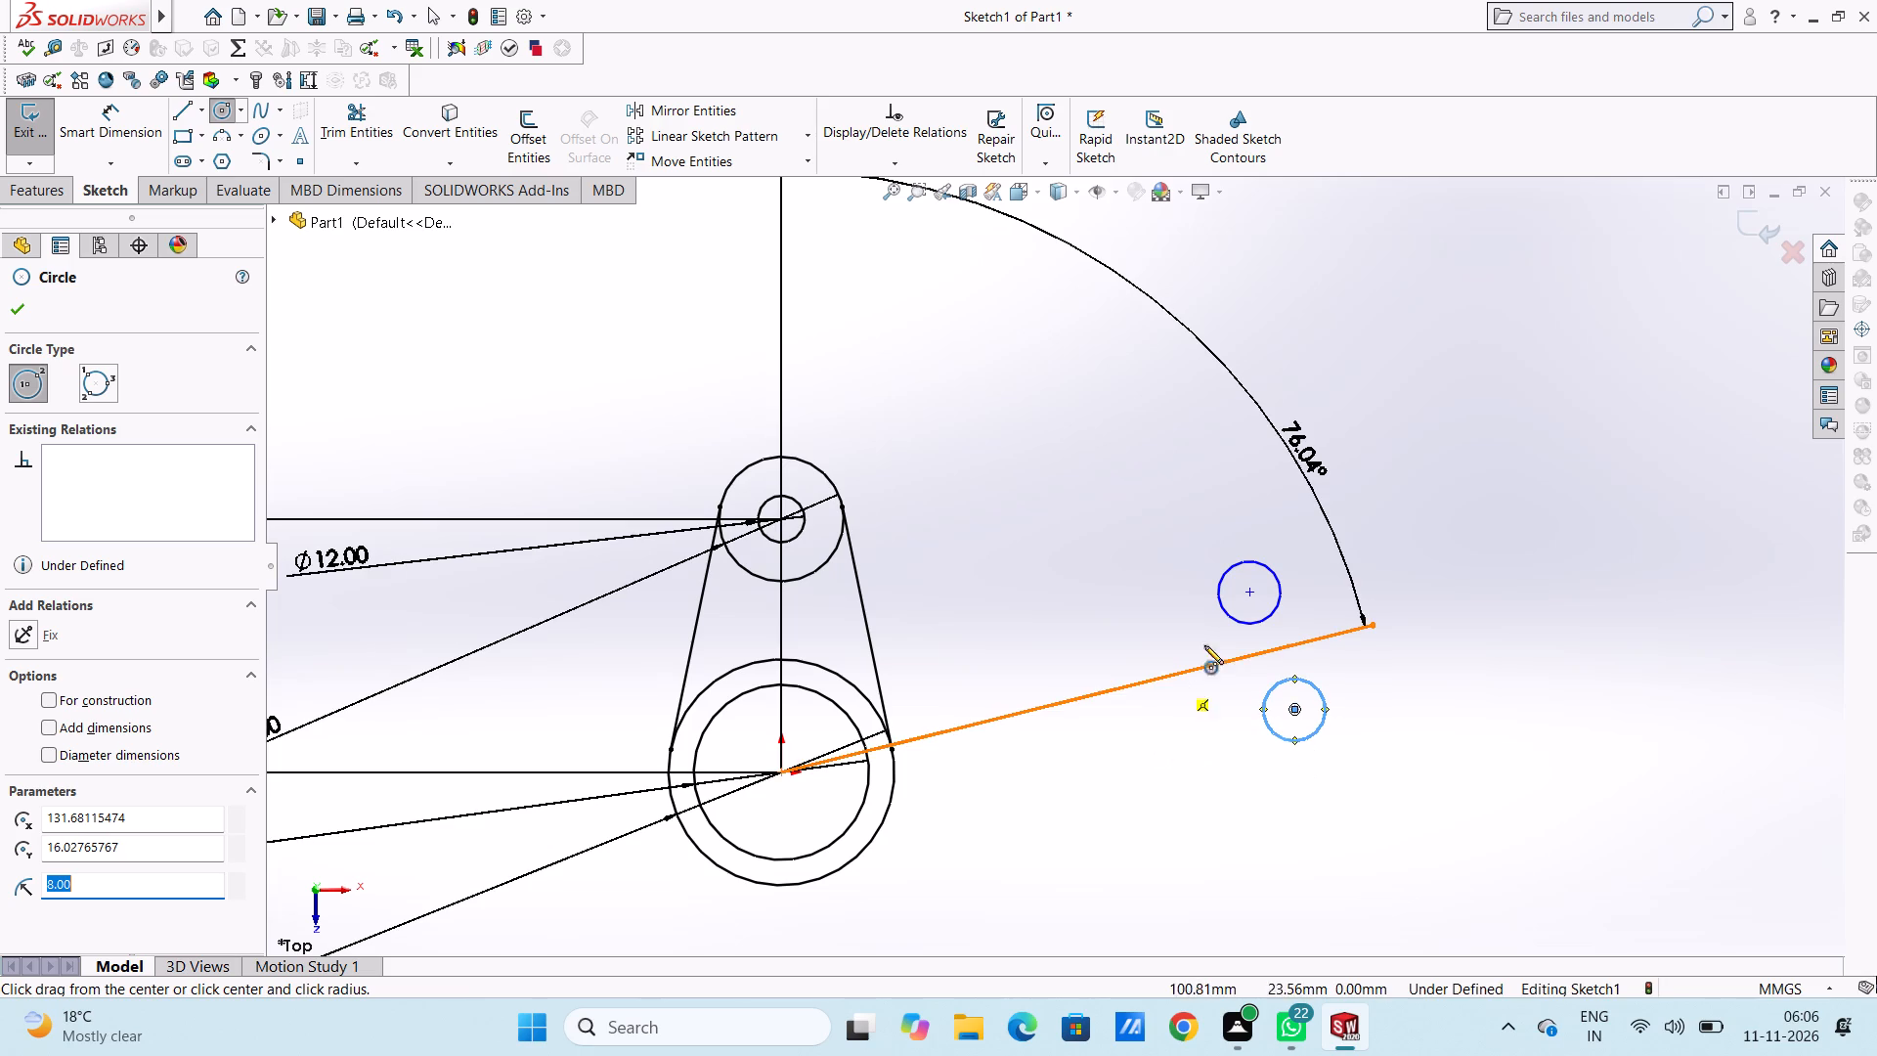
Sketch a concentric circle of about 4 mm radius inside the 8 mm radius circle above the inclined line.
{"action": "left_click", "coordinate": [1248, 593]}
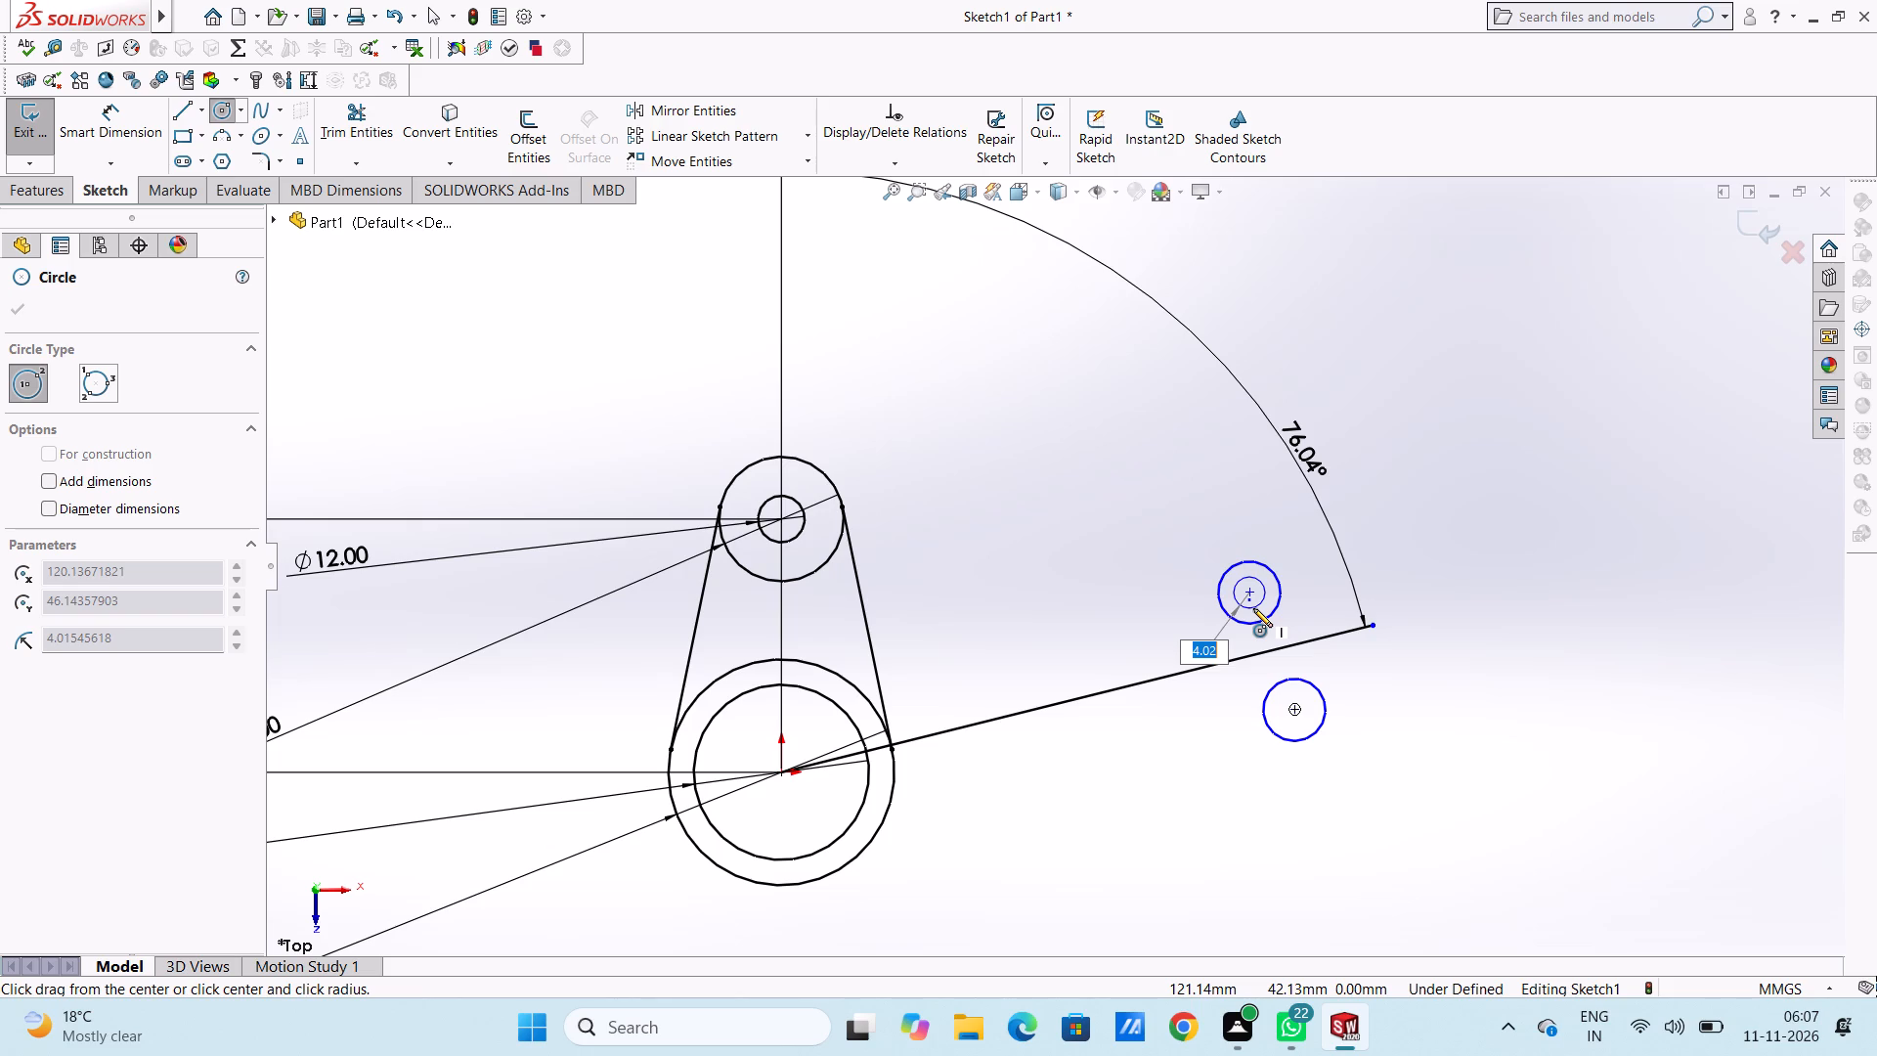
{"action": "left_click", "coordinate": [1253, 608]}
Sketch two circles near the inclined line's middle, about 4.3 mm radius above it and about 6.1 mm radius below it.
{"action": "left_click", "coordinate": [1104, 628]}
{"action": "left_click", "coordinate": [1110, 639]}
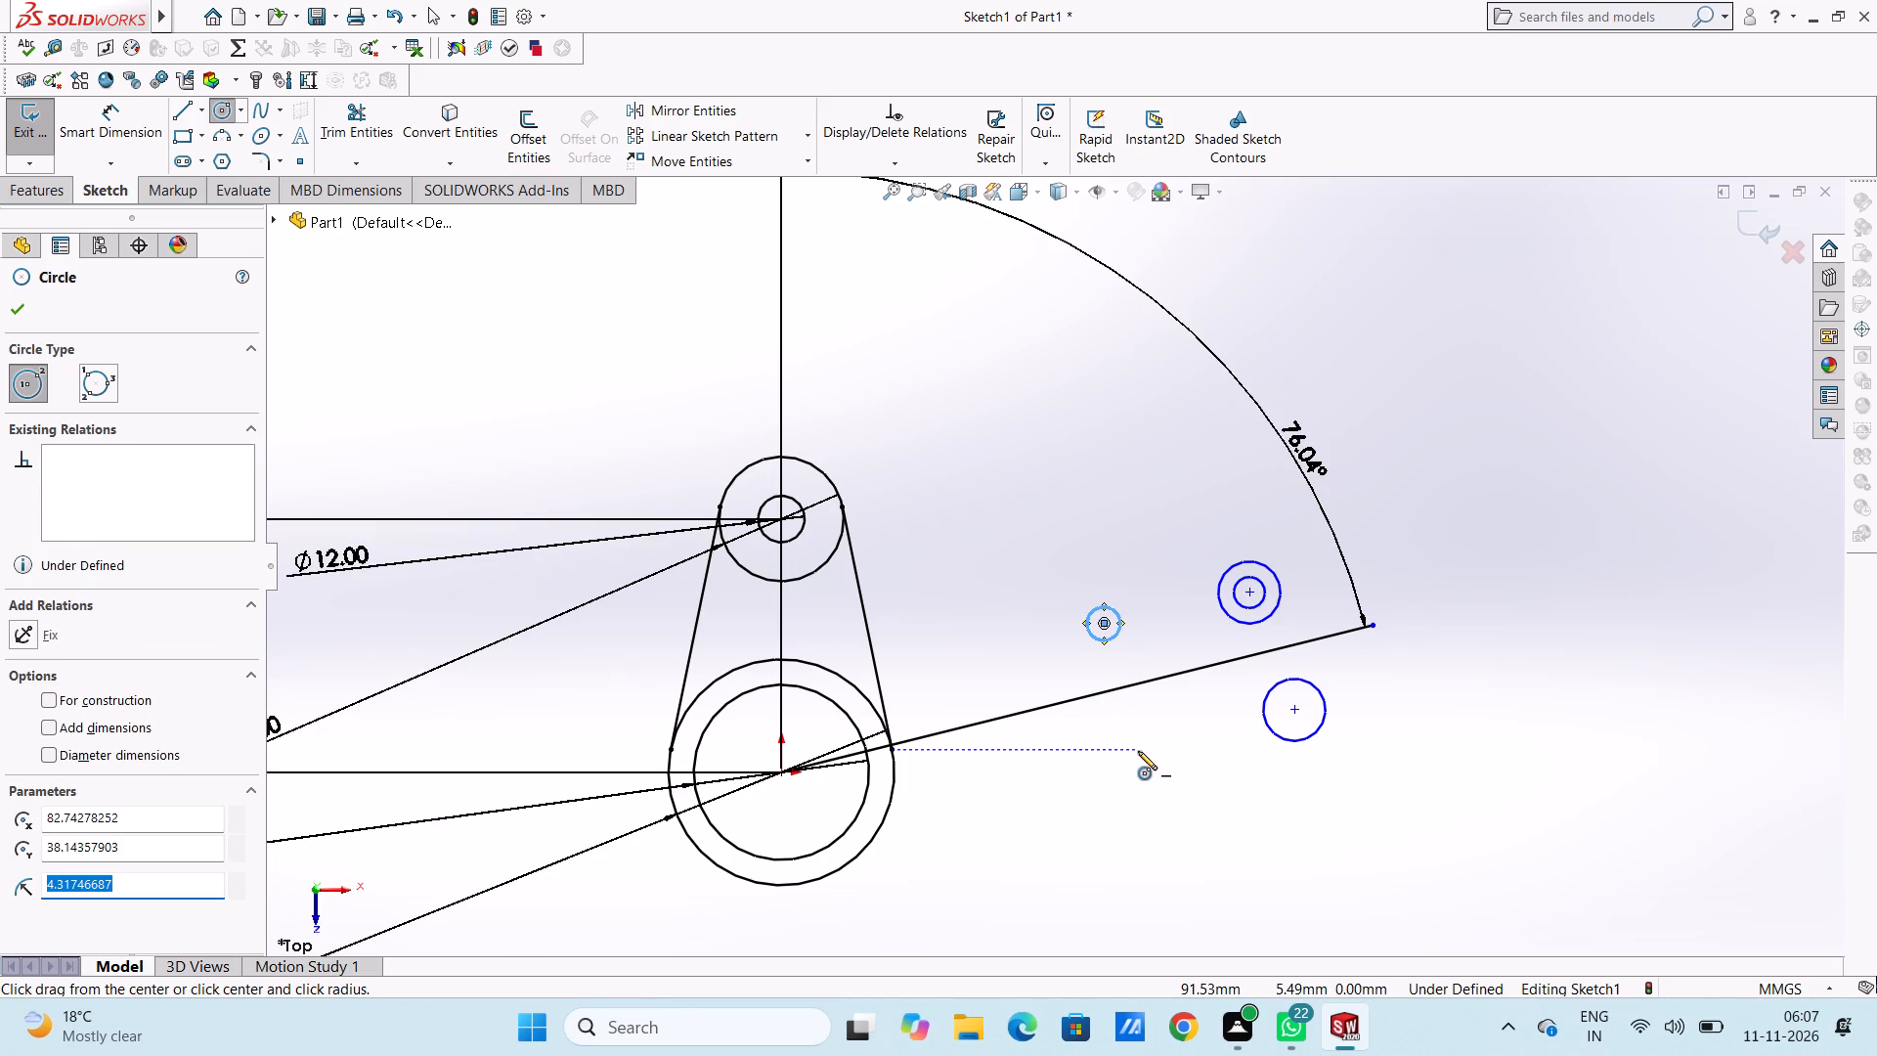
{"action": "left_click", "coordinate": [1138, 751]}
{"action": "left_click", "coordinate": [1146, 768]}
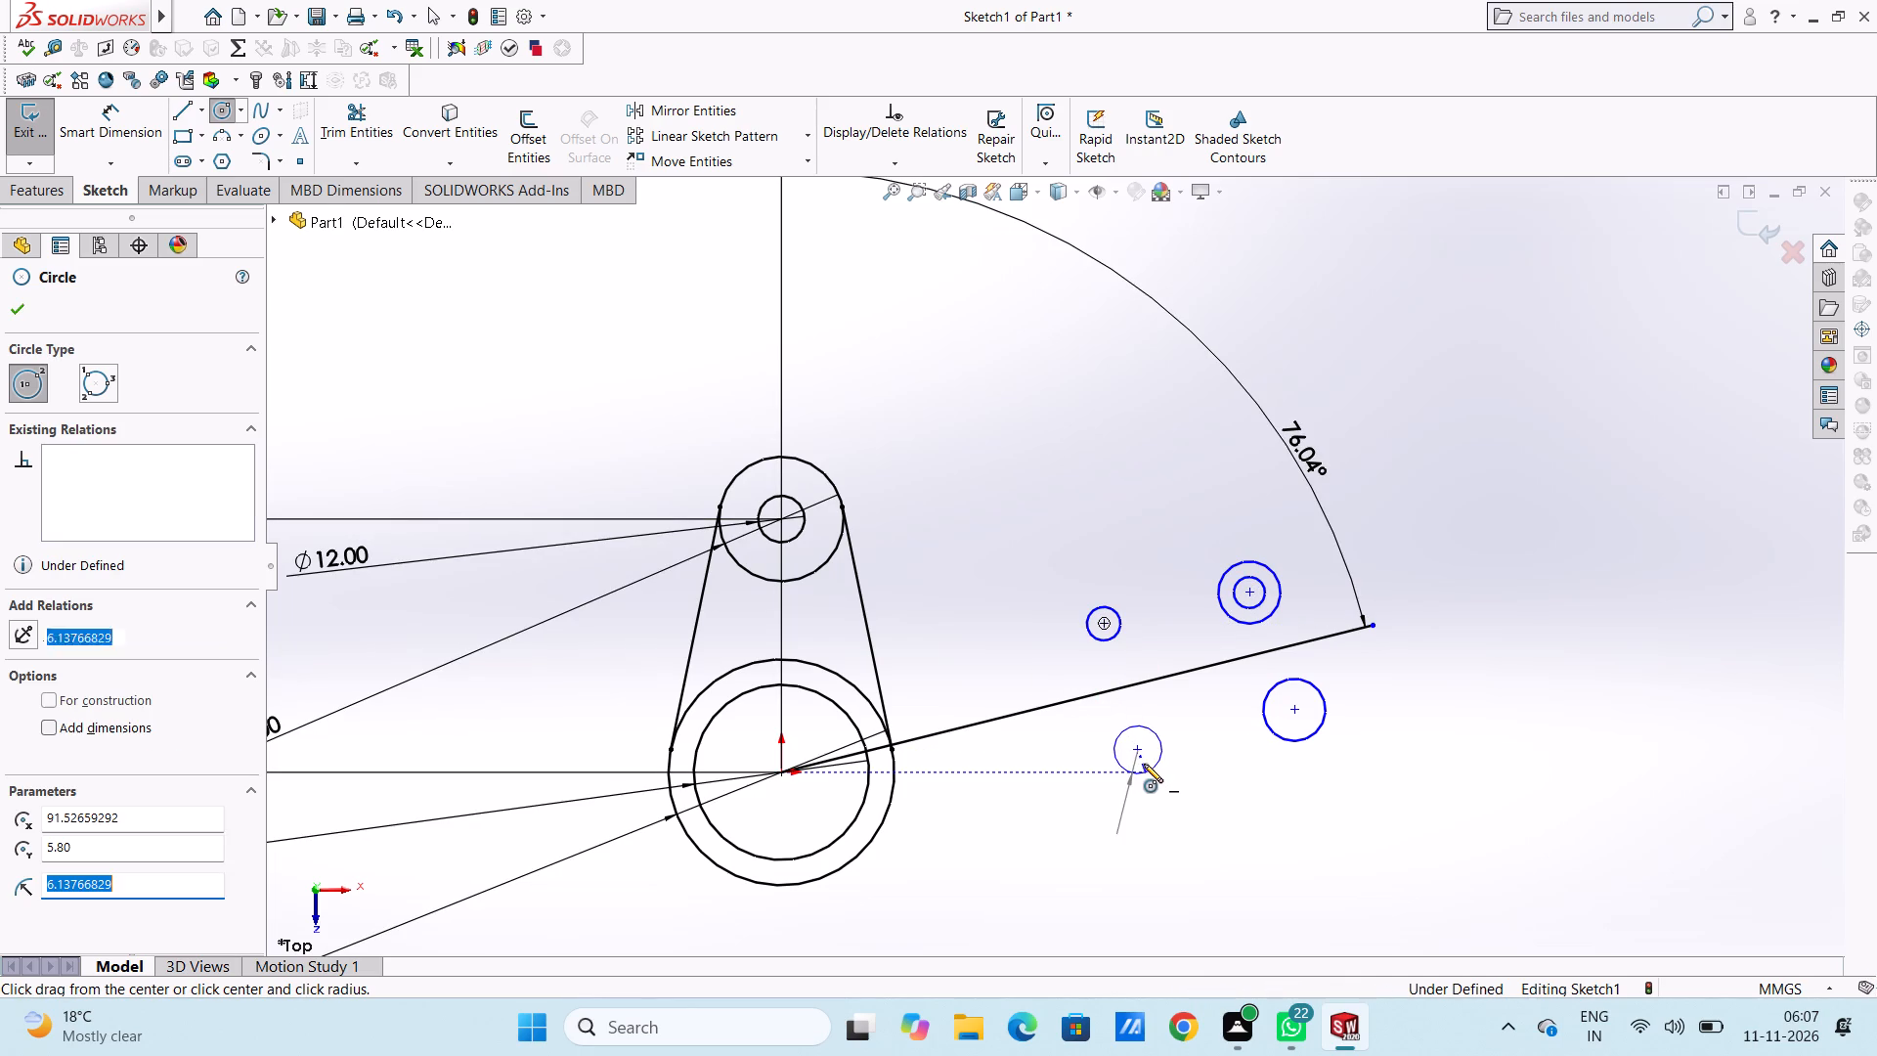
{"action": "right_click", "coordinate": [982, 446]}
{"action": "double_click", "coordinate": [1004, 462]}
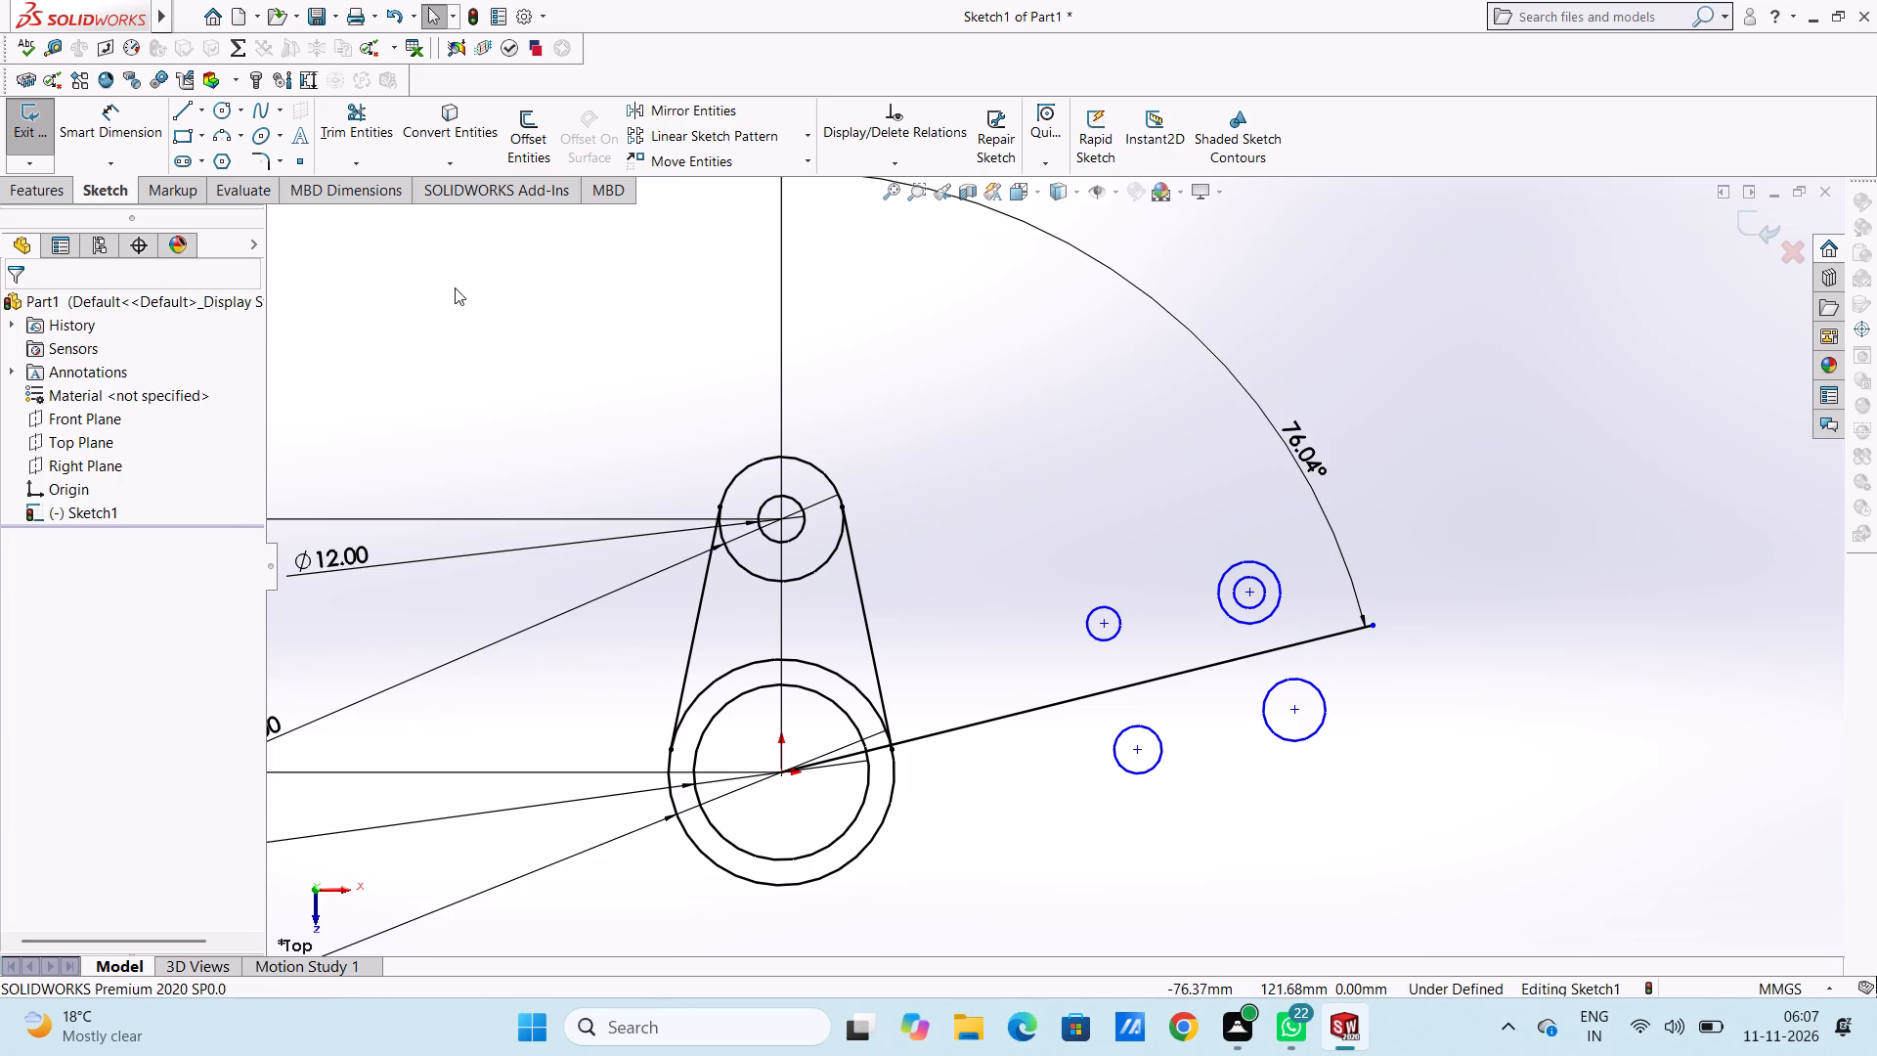
Dimension the small circle above the middle of the inclined line with a diameter of 4 mm.
{"action": "left_click", "coordinate": [144, 114]}
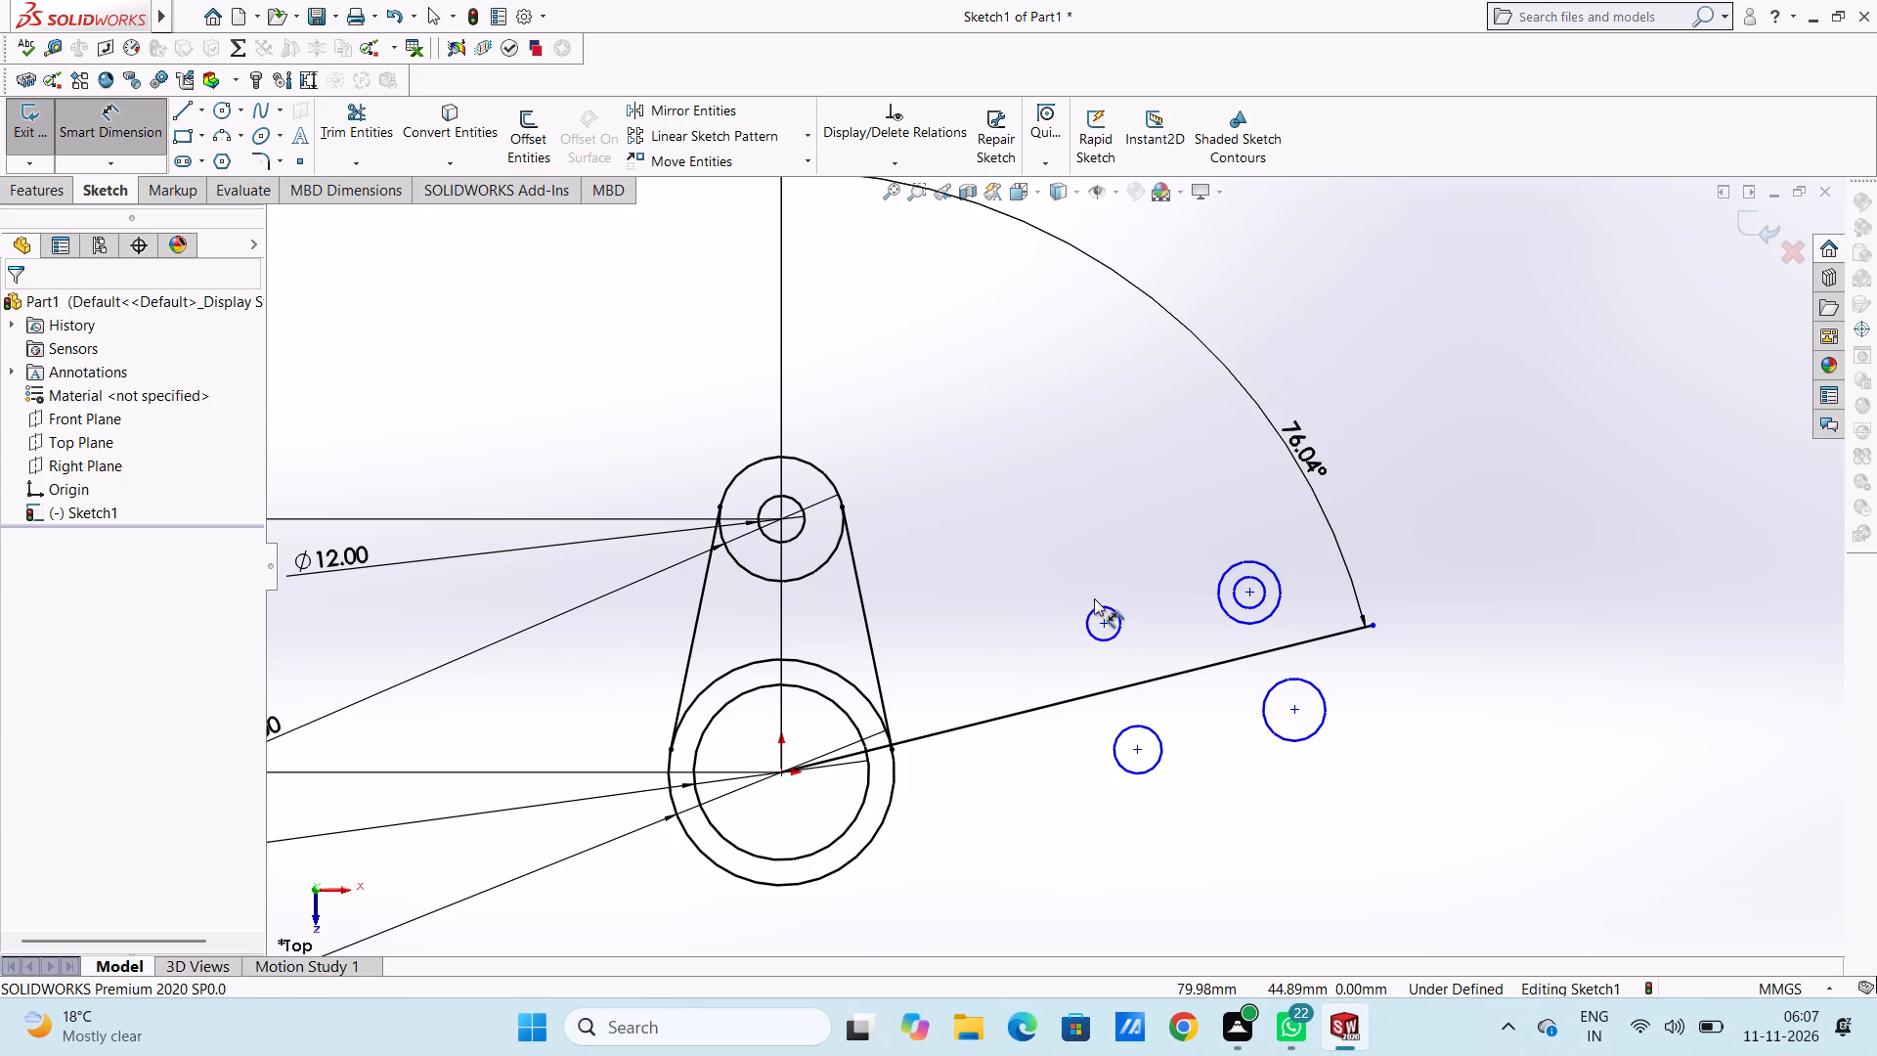
{"action": "left_click", "coordinate": [1102, 606]}
{"action": "left_click", "coordinate": [1292, 304]}
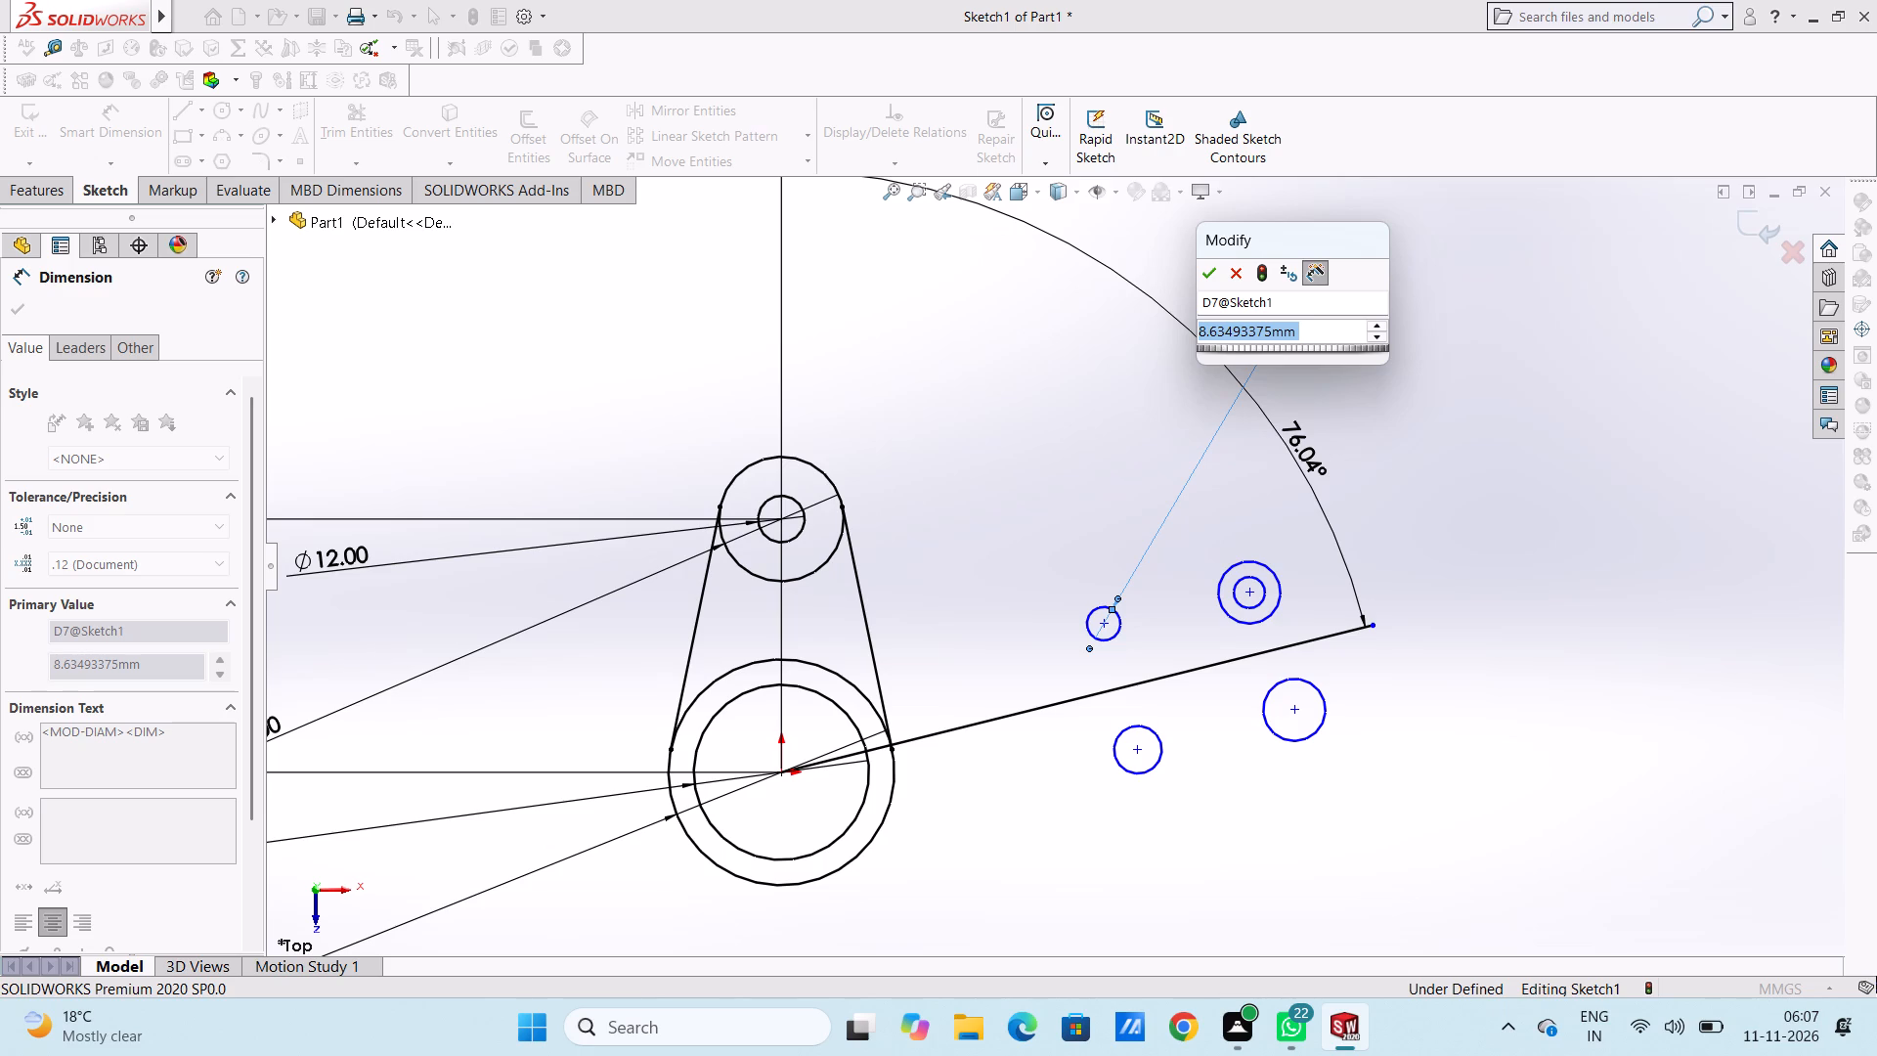
{"action": "key", "text": "4"}
{"action": "key", "text": "Return"}
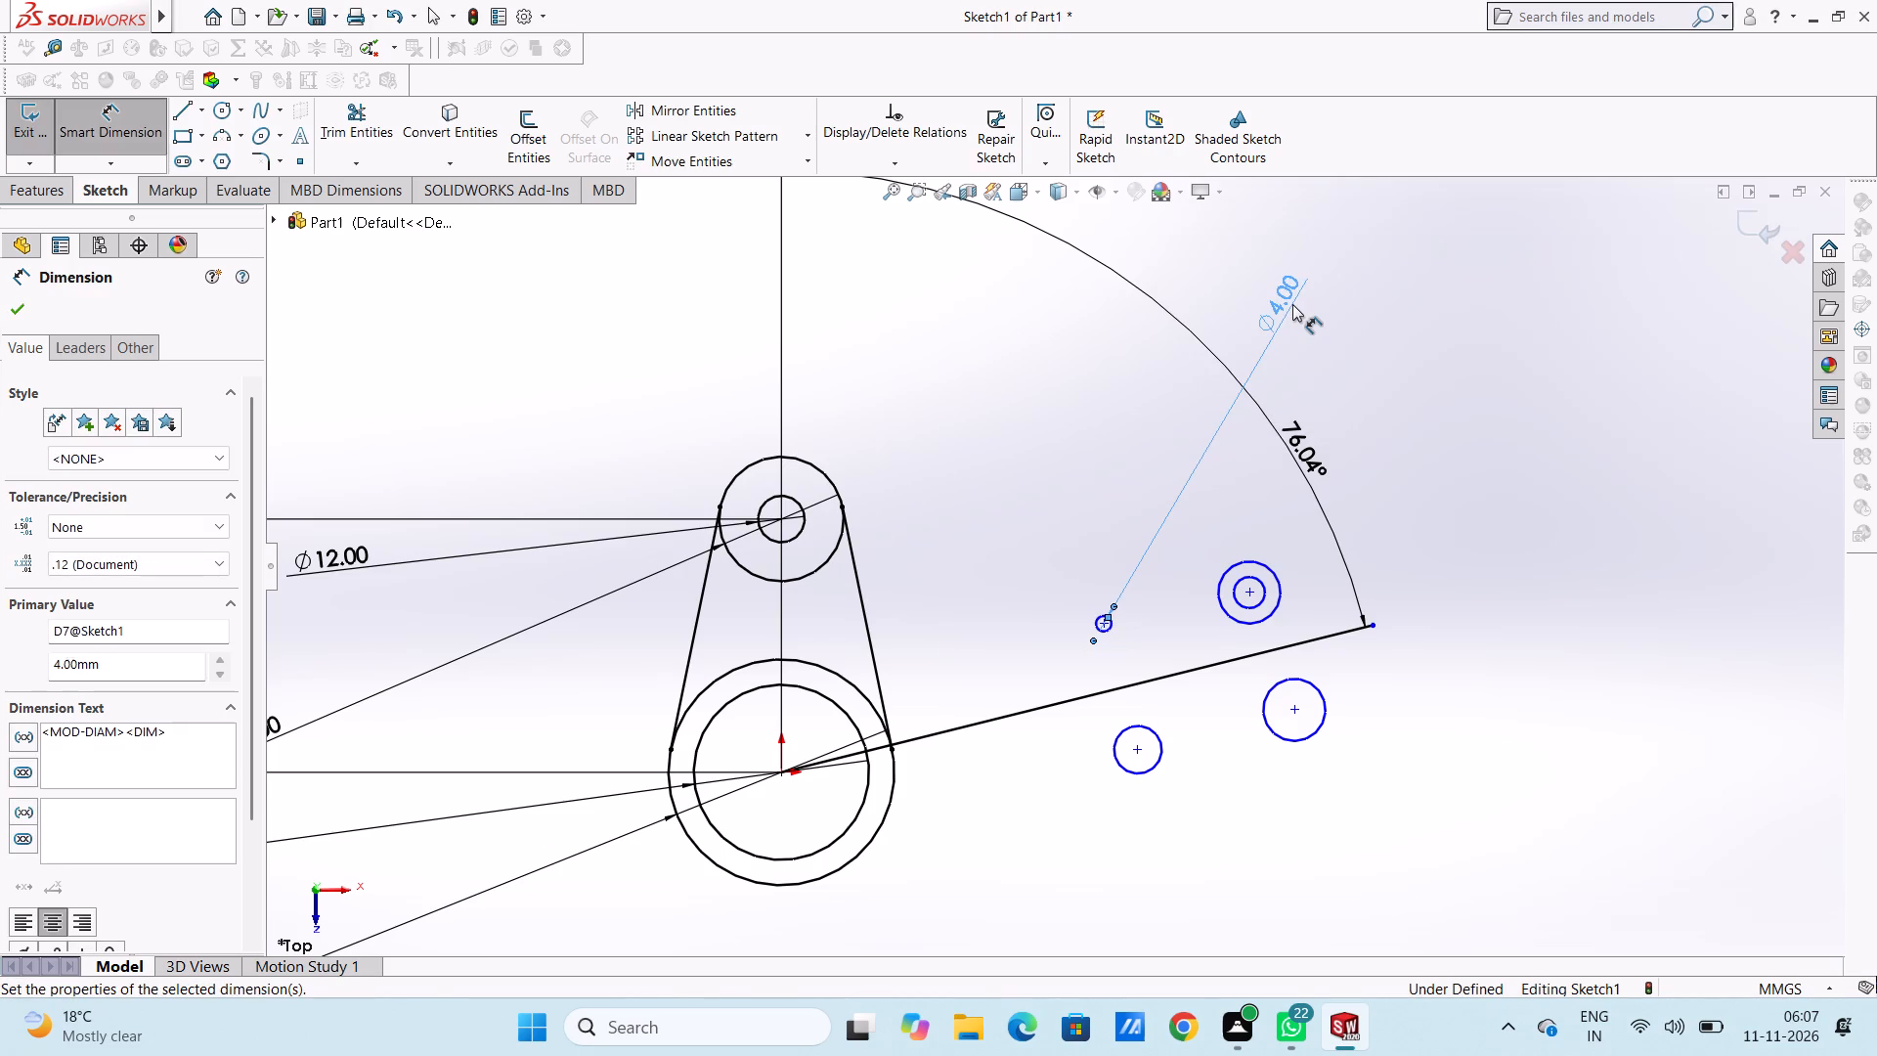
{"action": "left_click", "coordinate": [1347, 330]}
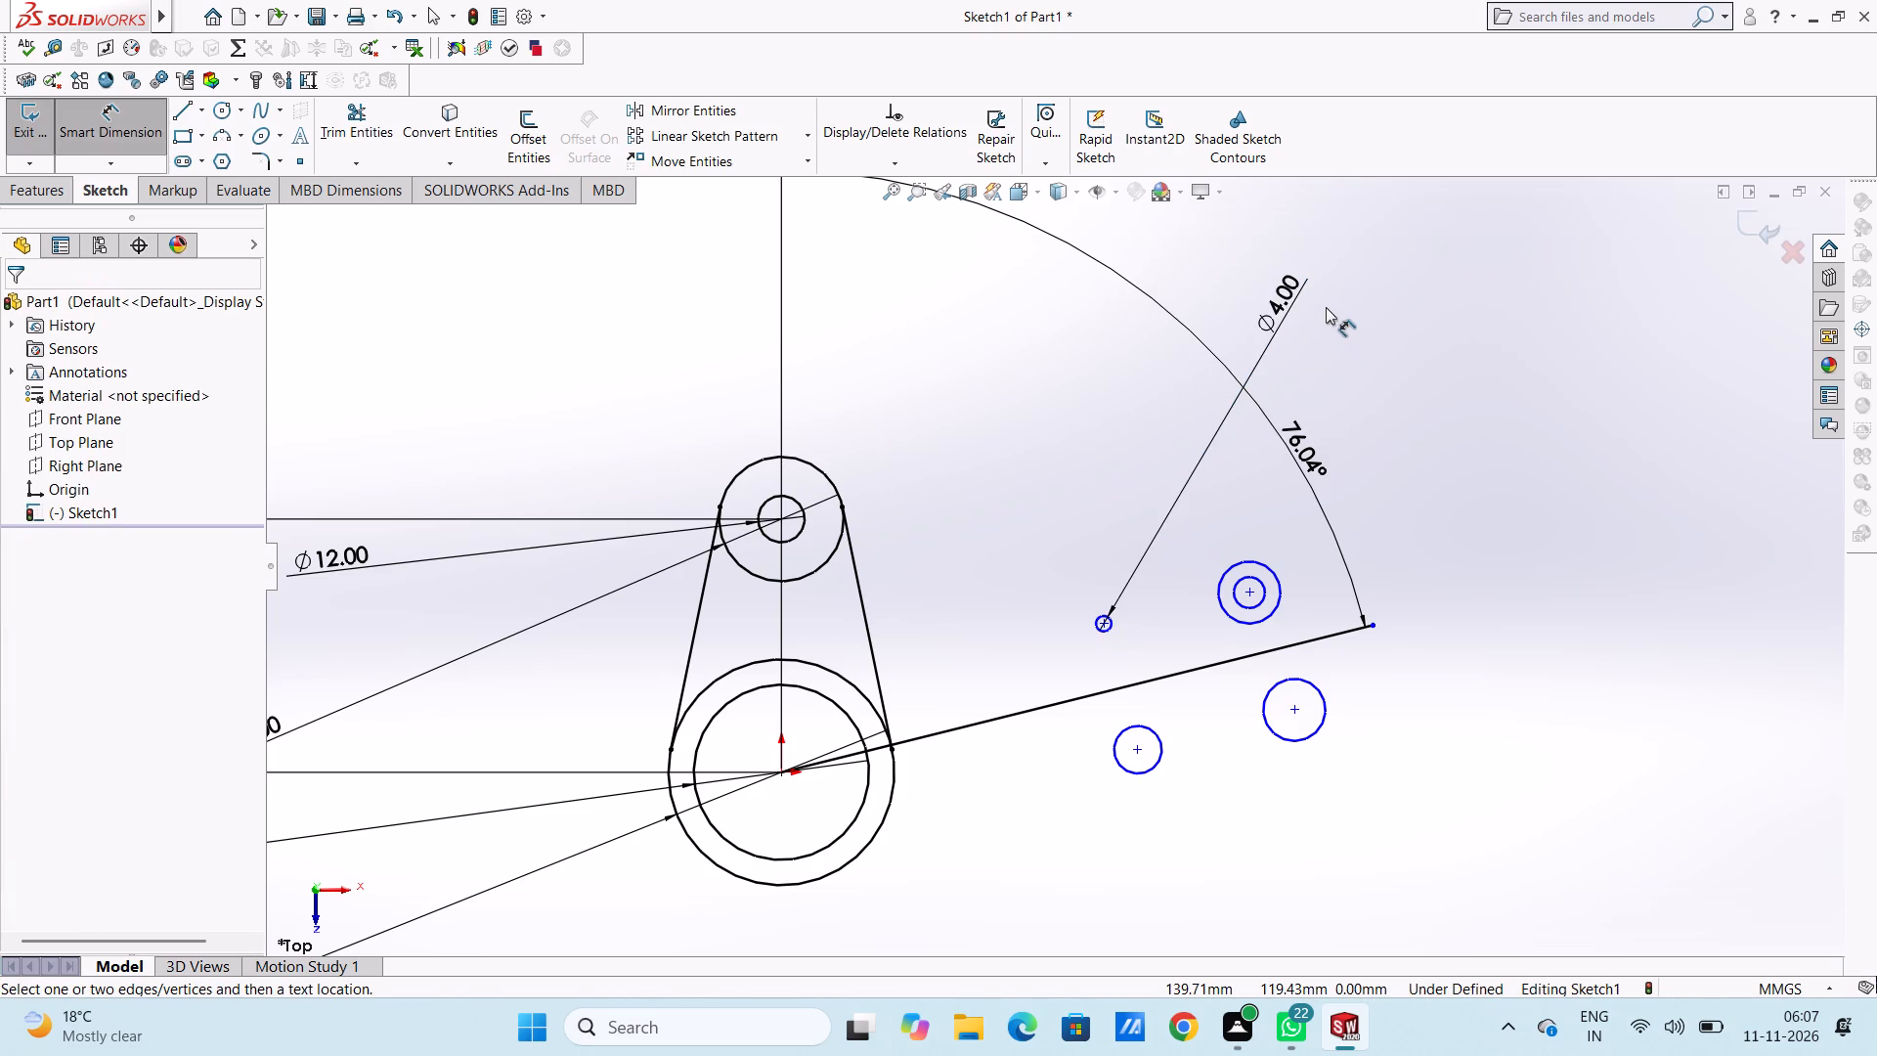
Set the diameter of the small circle above the inclined line's middle to 6 mm.
{"action": "double_click", "coordinate": [1278, 297]}
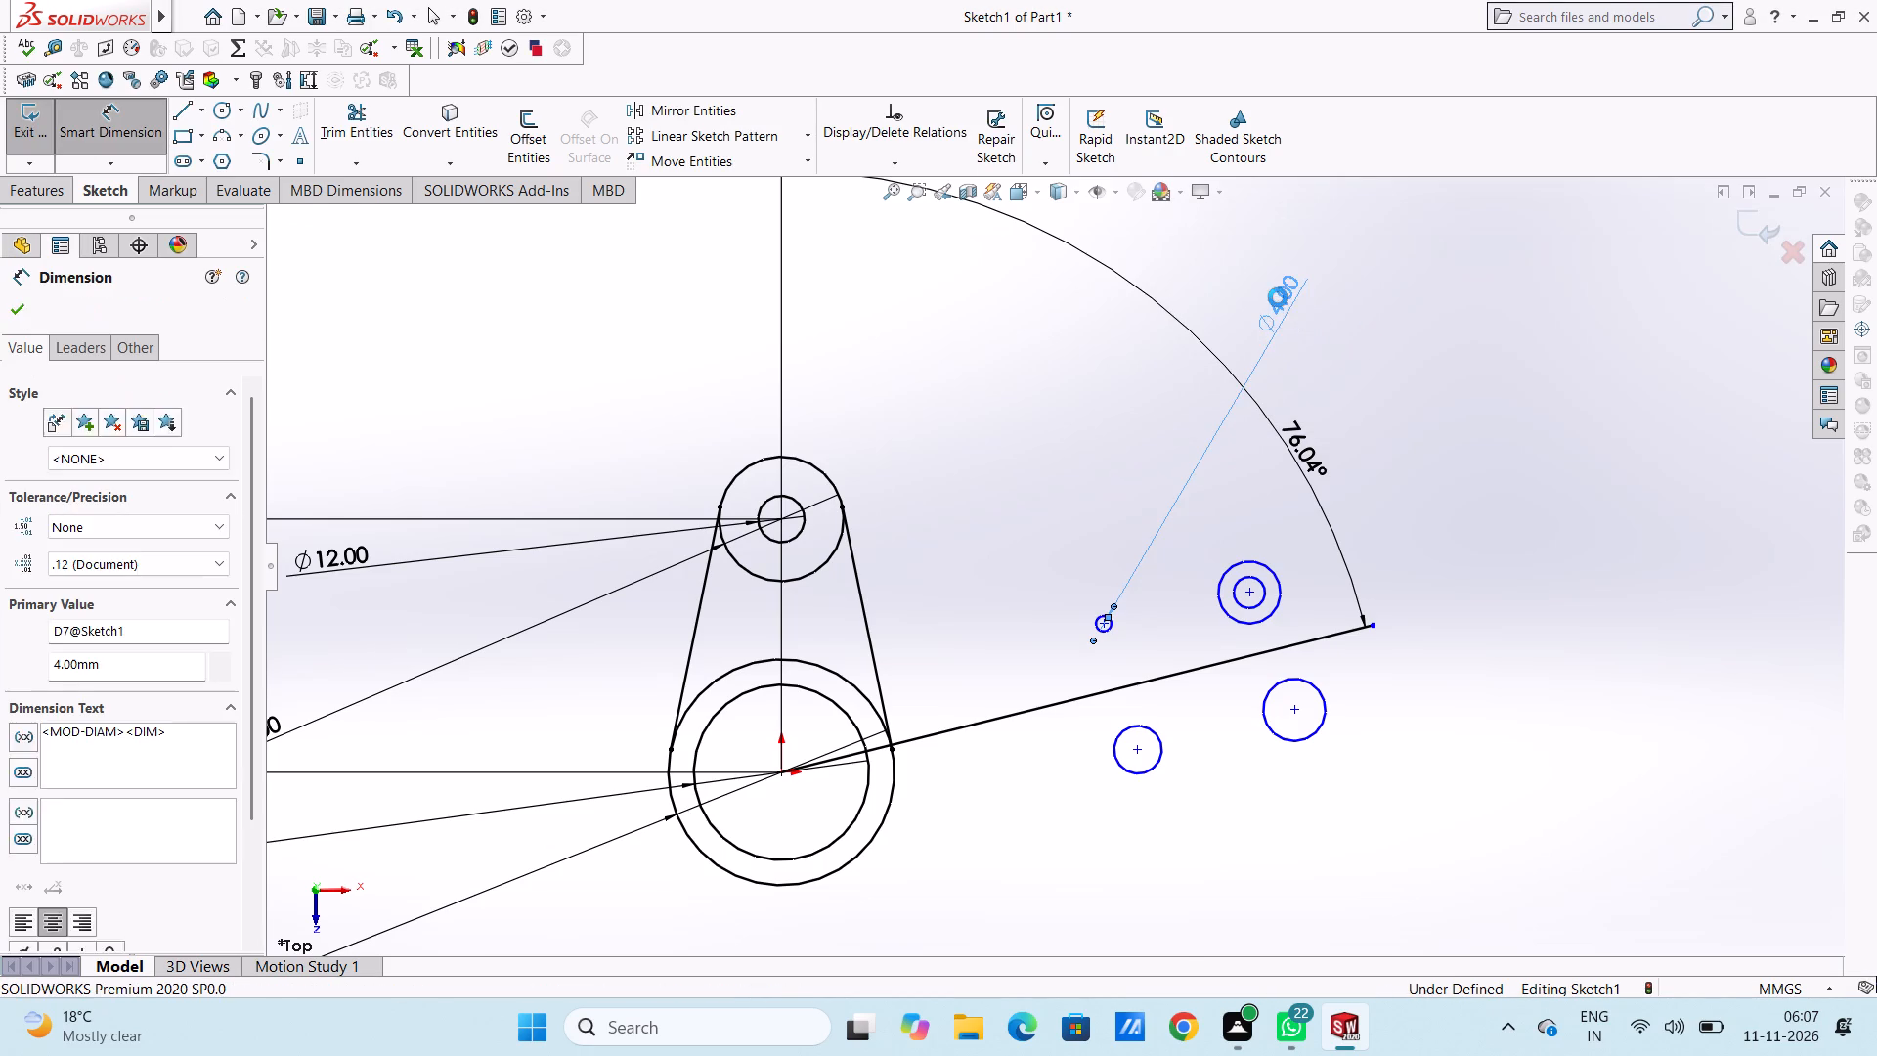
{"action": "key", "text": "6"}
{"action": "key", "text": "Return"}
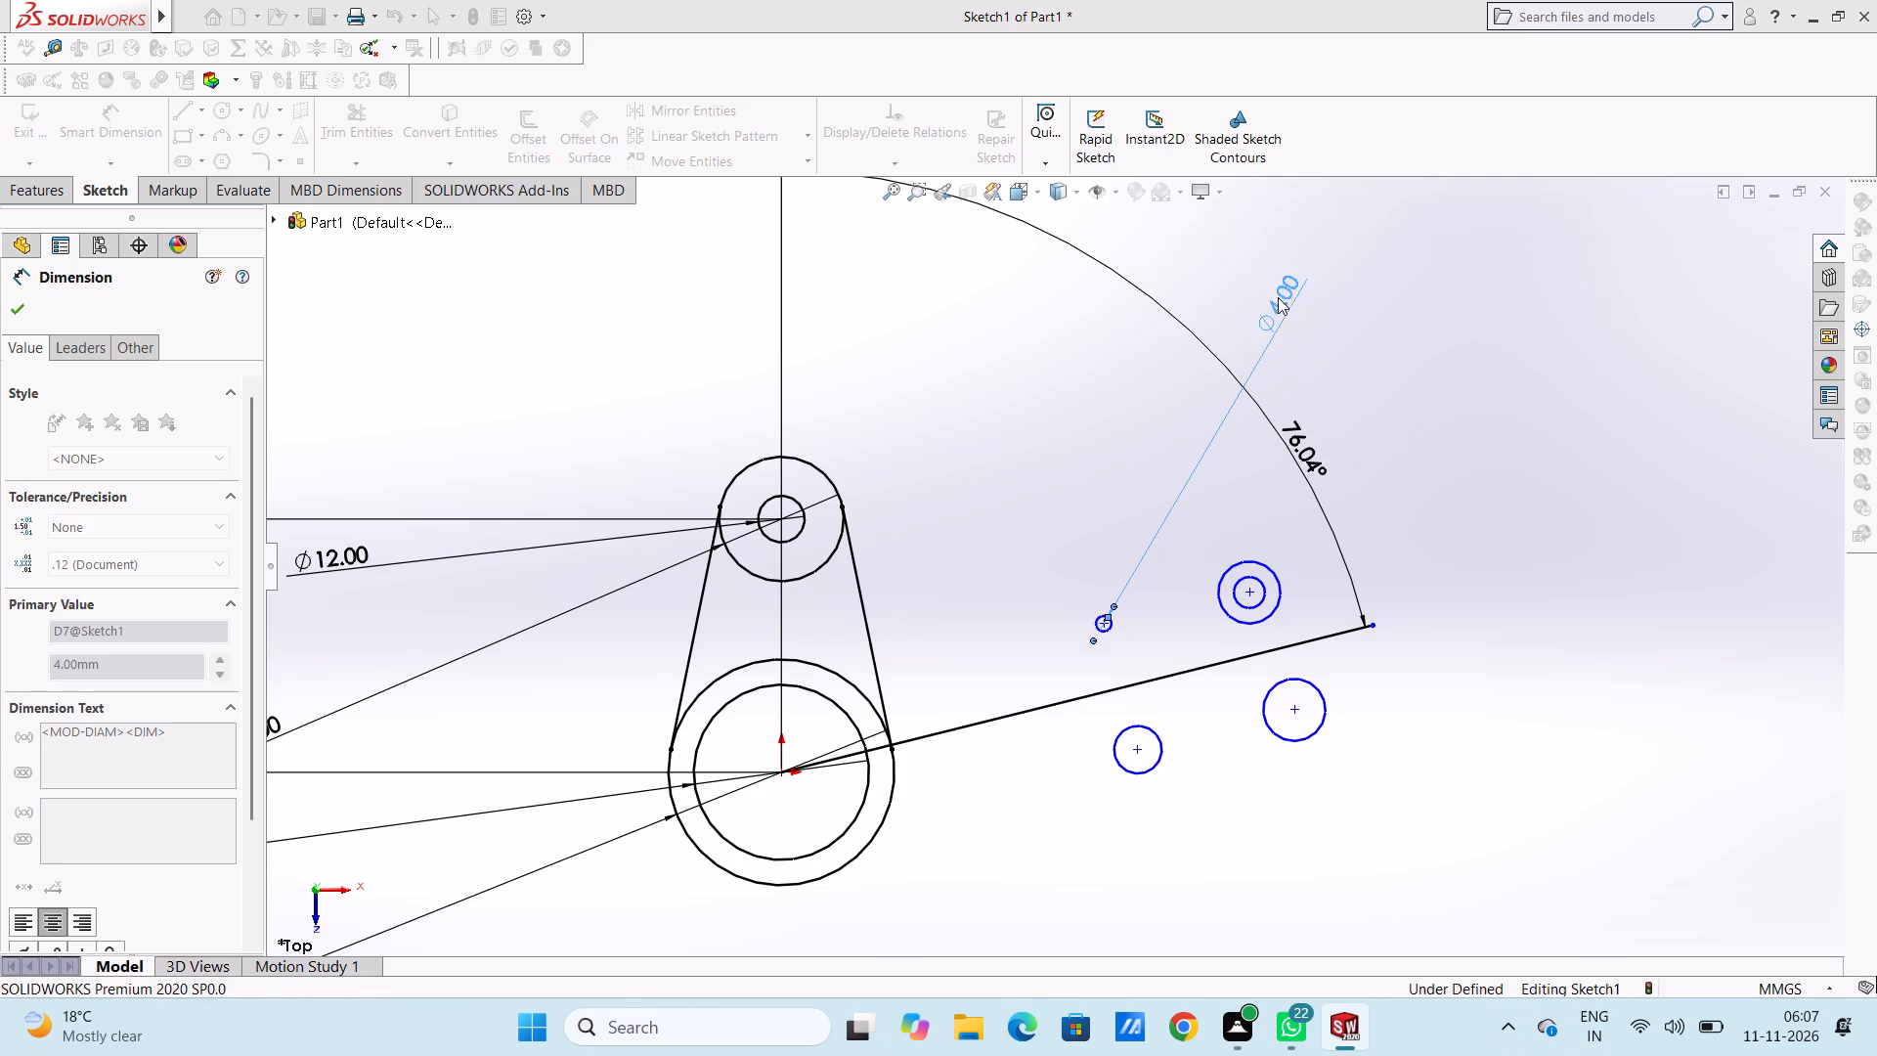
{"action": "left_click", "coordinate": [1394, 419]}
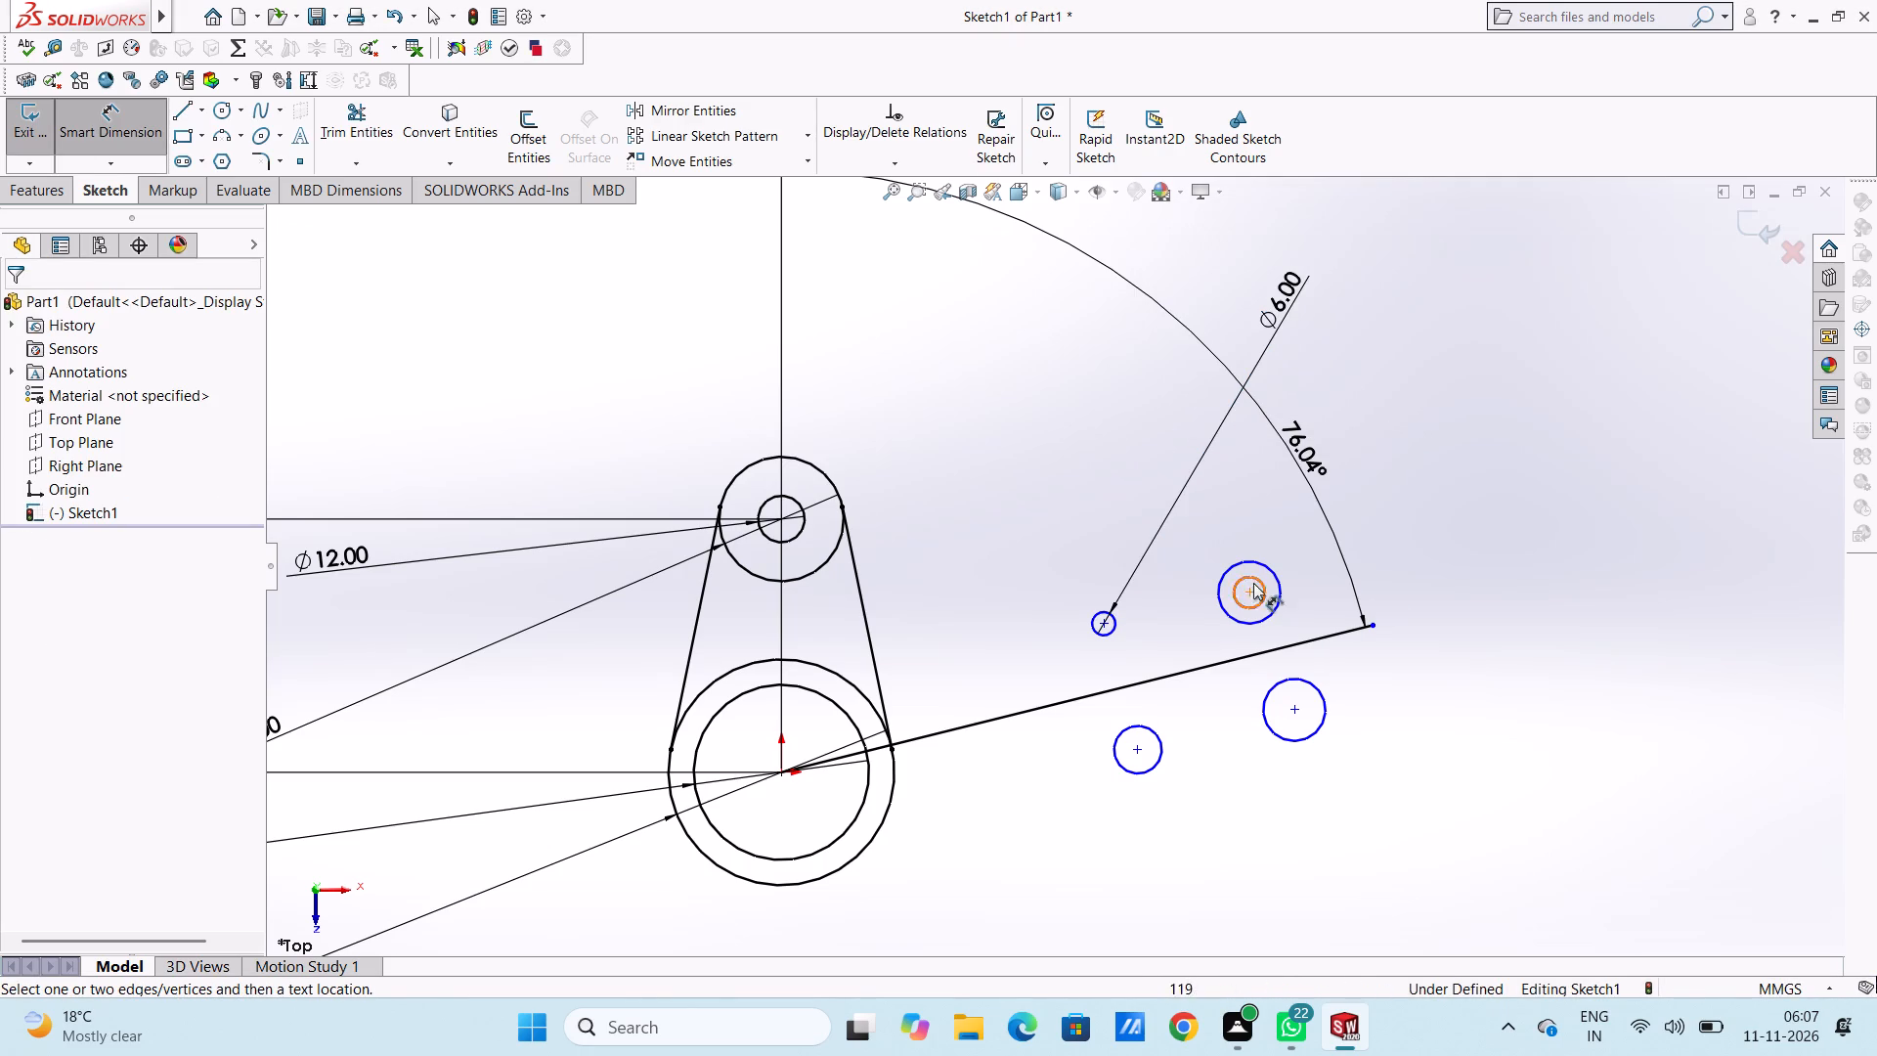
Dimension the inner circle of the concentric pair above the inclined line with a diameter of 6 mm.
{"action": "left_click", "coordinate": [1258, 574]}
{"action": "left_click", "coordinate": [1506, 377]}
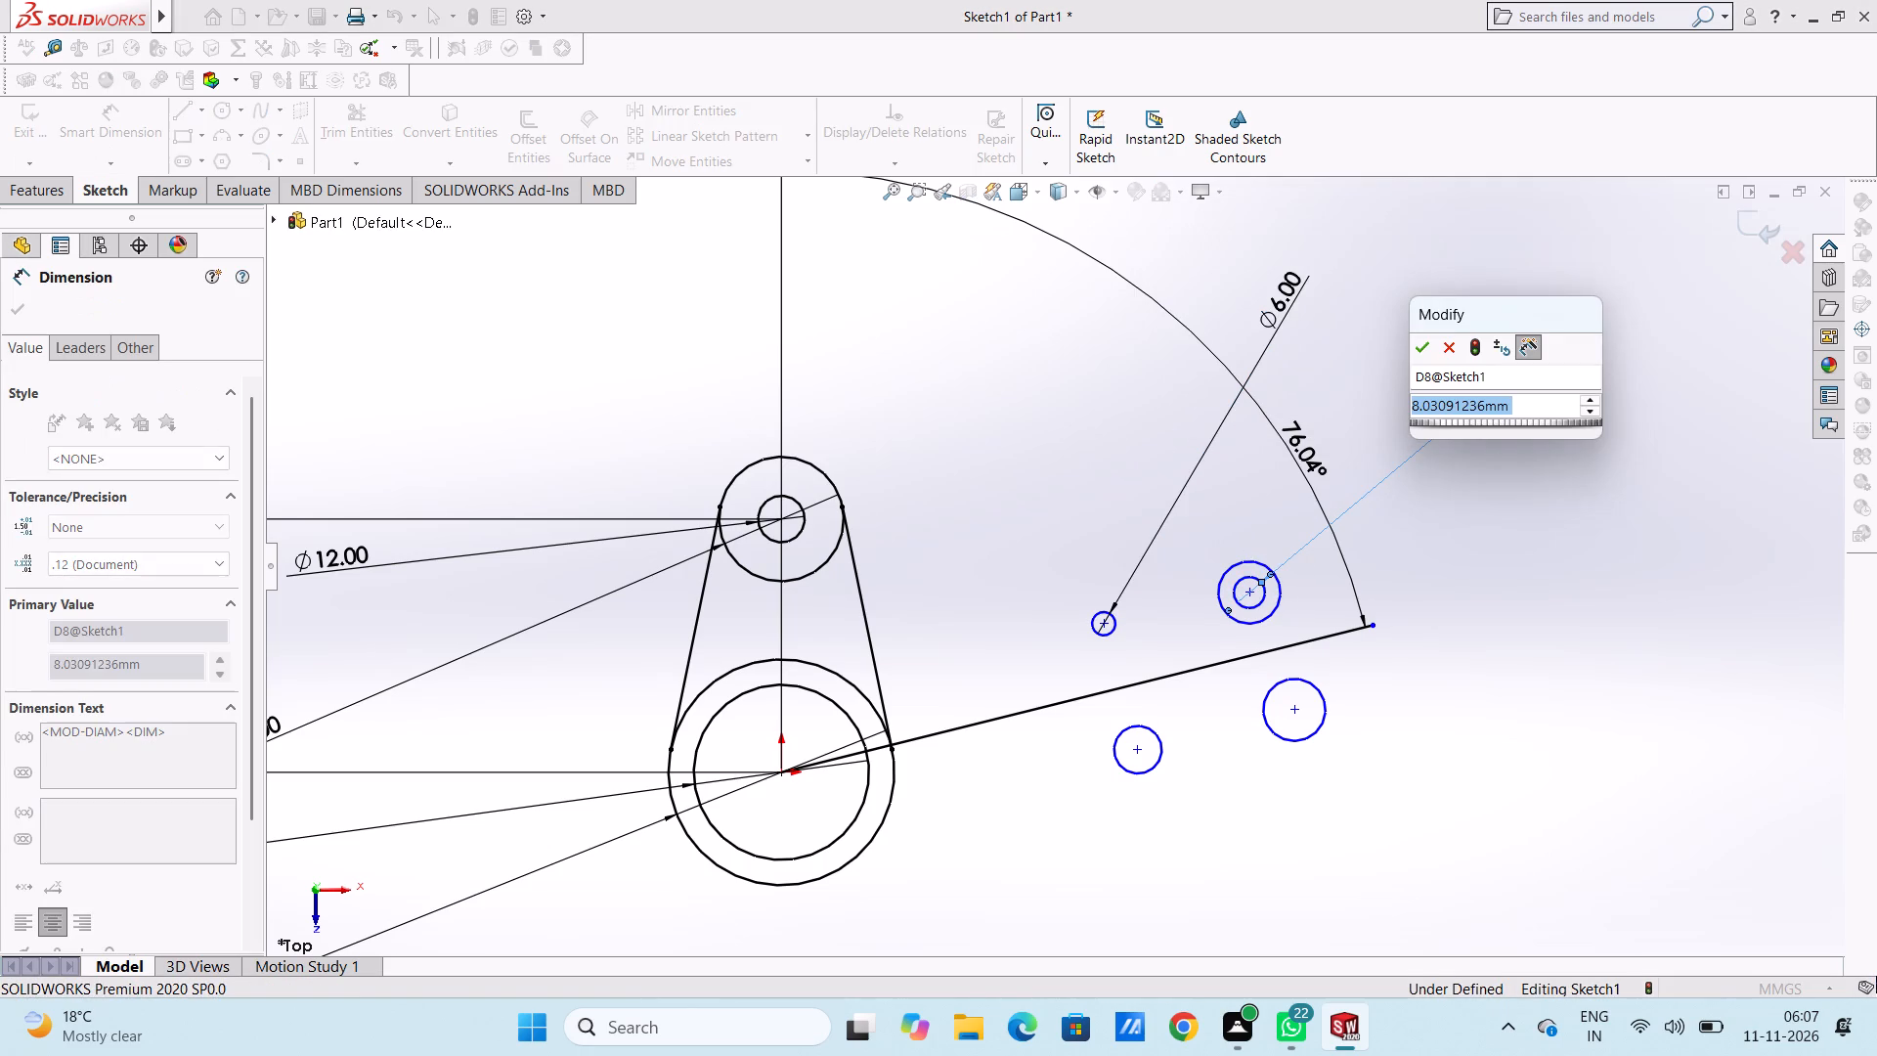
{"action": "key", "text": "6"}
{"action": "key", "text": "Return"}
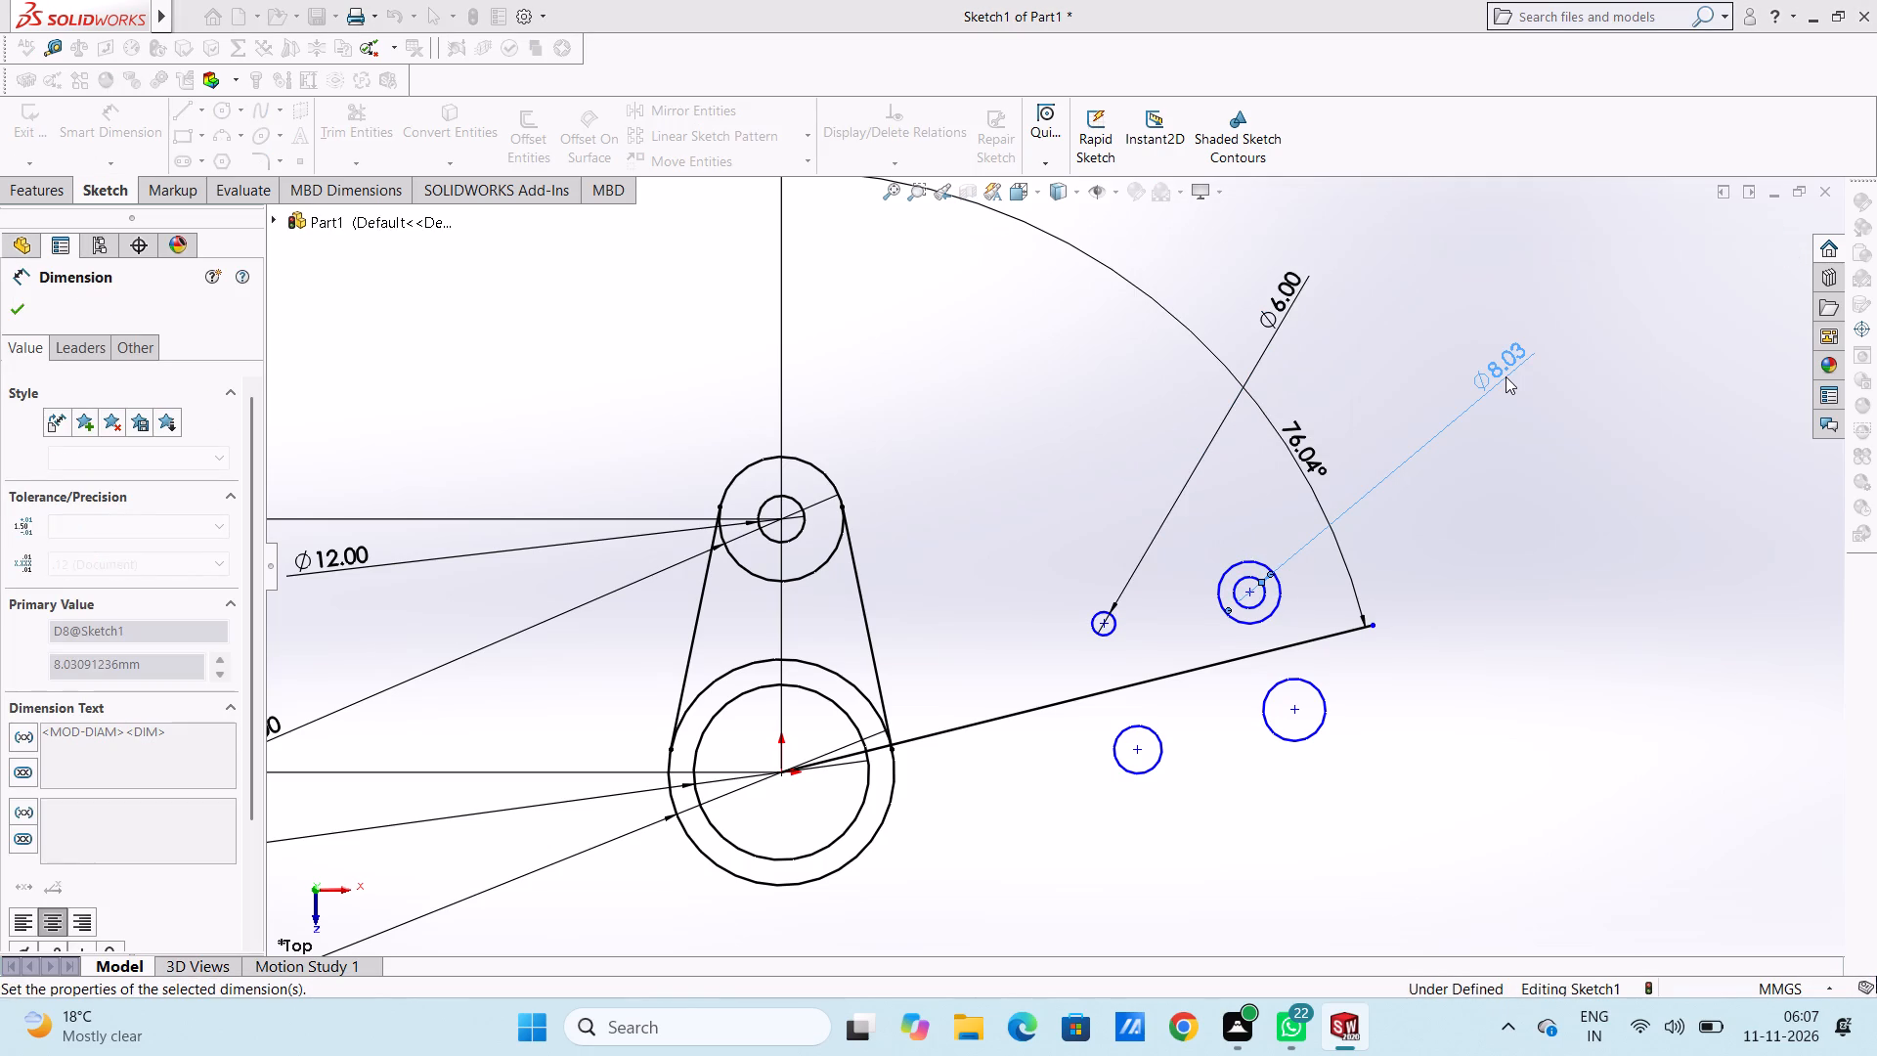
Dimension the outer circle of the concentric pair above the inclined line with a diameter of 16 mm.
{"action": "left_click", "coordinate": [1527, 594]}
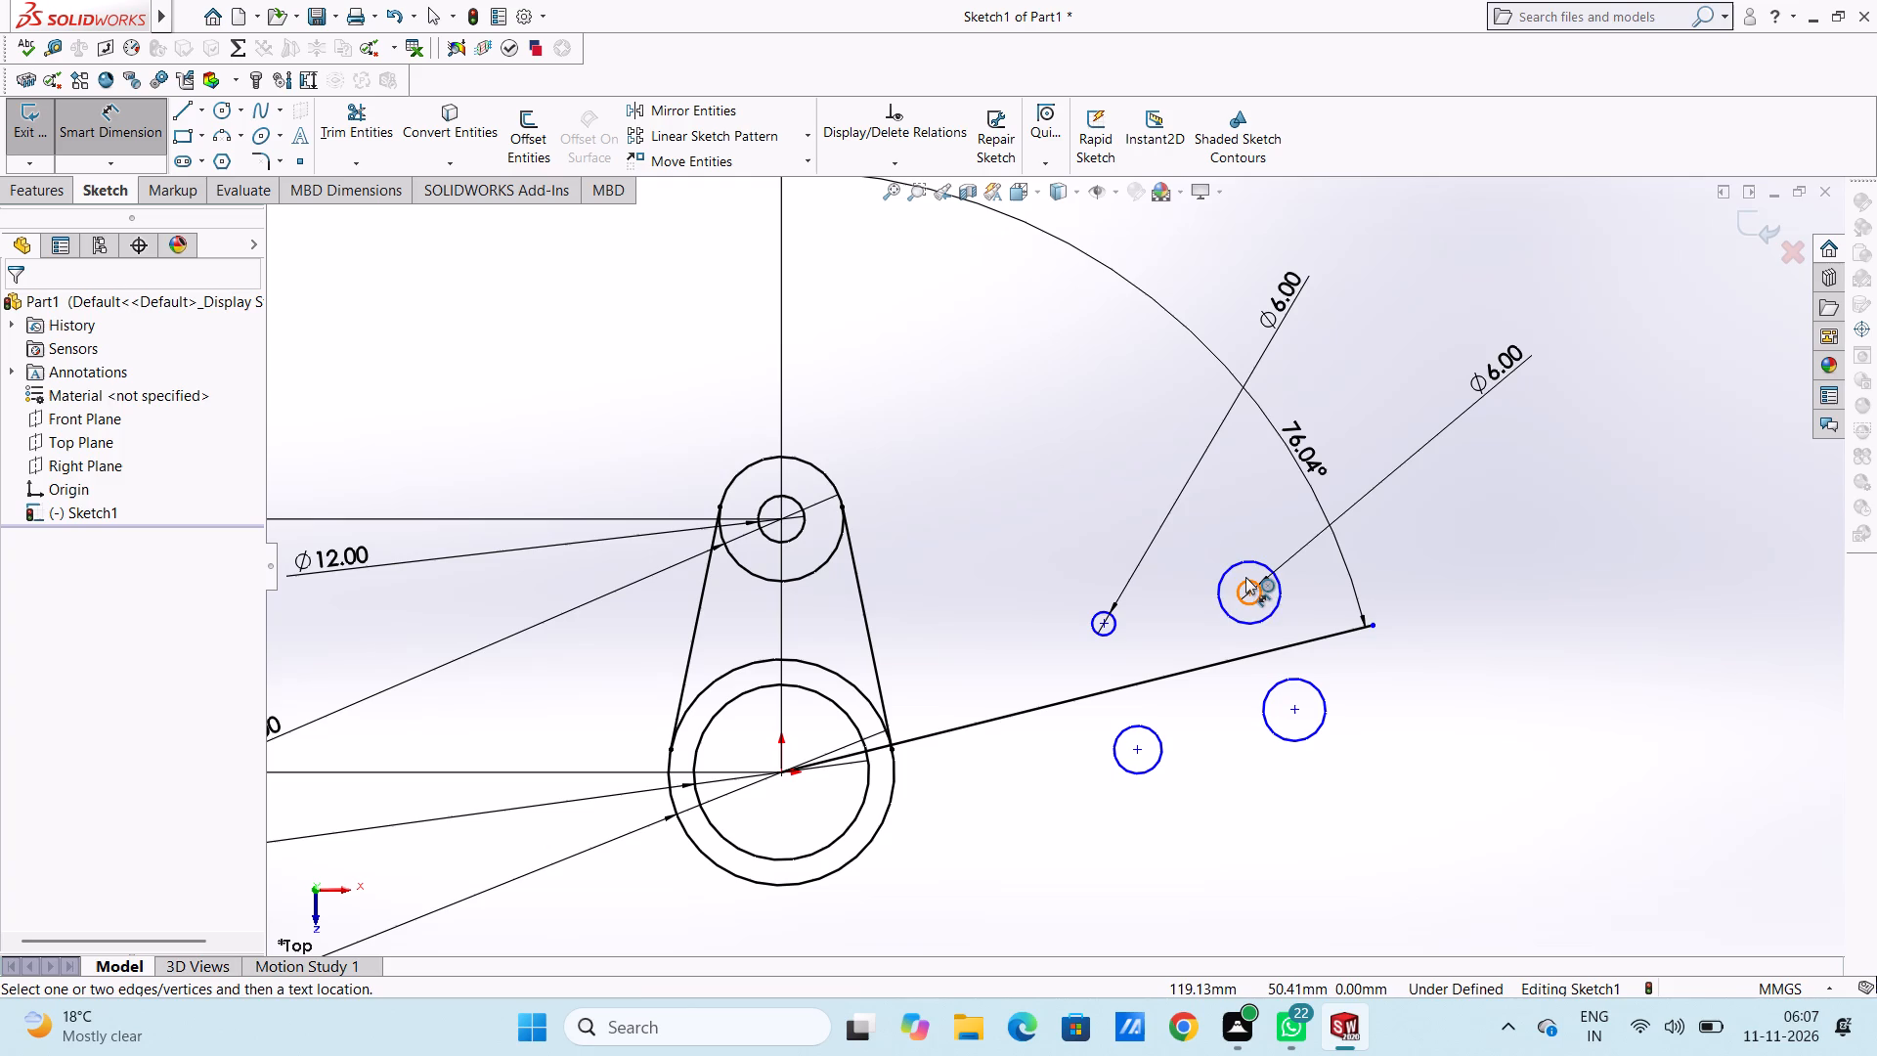
{"action": "left_click", "coordinate": [1244, 564]}
{"action": "left_click", "coordinate": [1453, 302]}
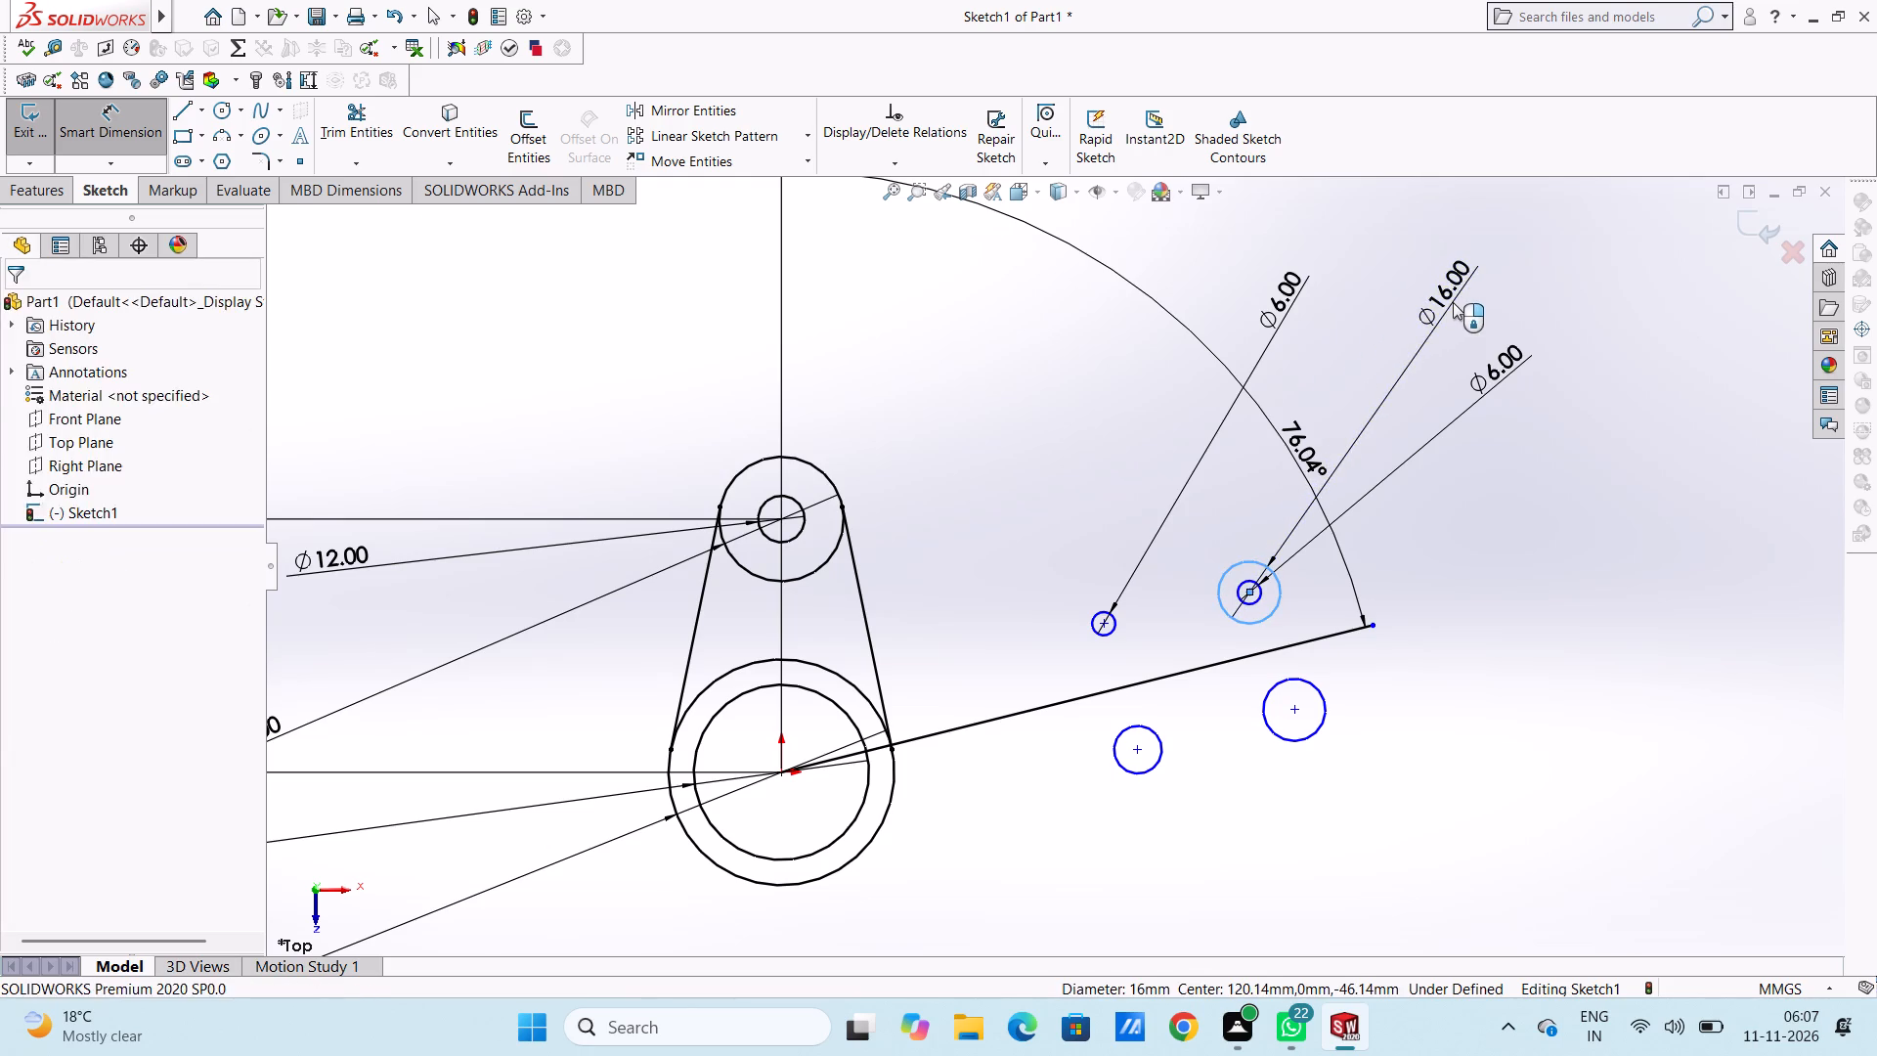
{"action": "left_click", "coordinate": [1367, 269]}
{"action": "left_click", "coordinate": [1359, 269]}
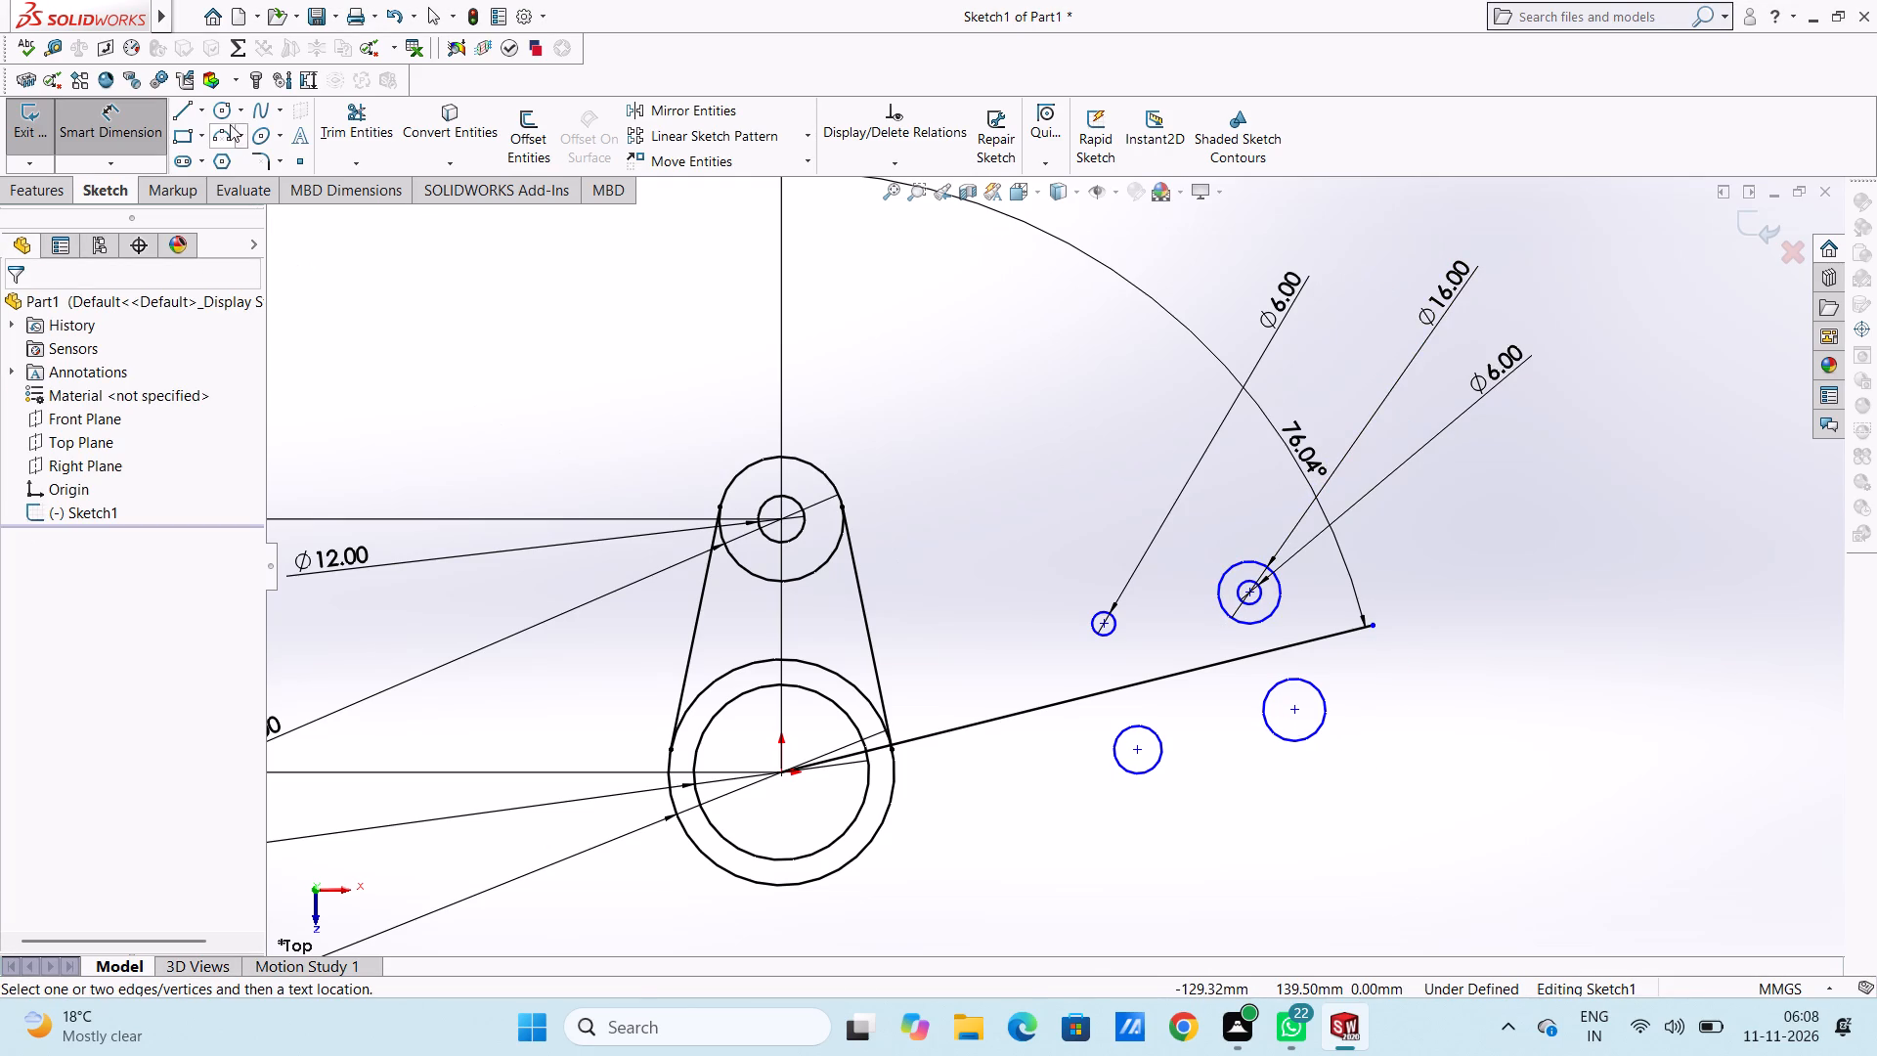
Sketch a concentric circle of about 4.2 mm radius inside the larger circle below the inclined line.
{"action": "left_click", "coordinate": [215, 109]}
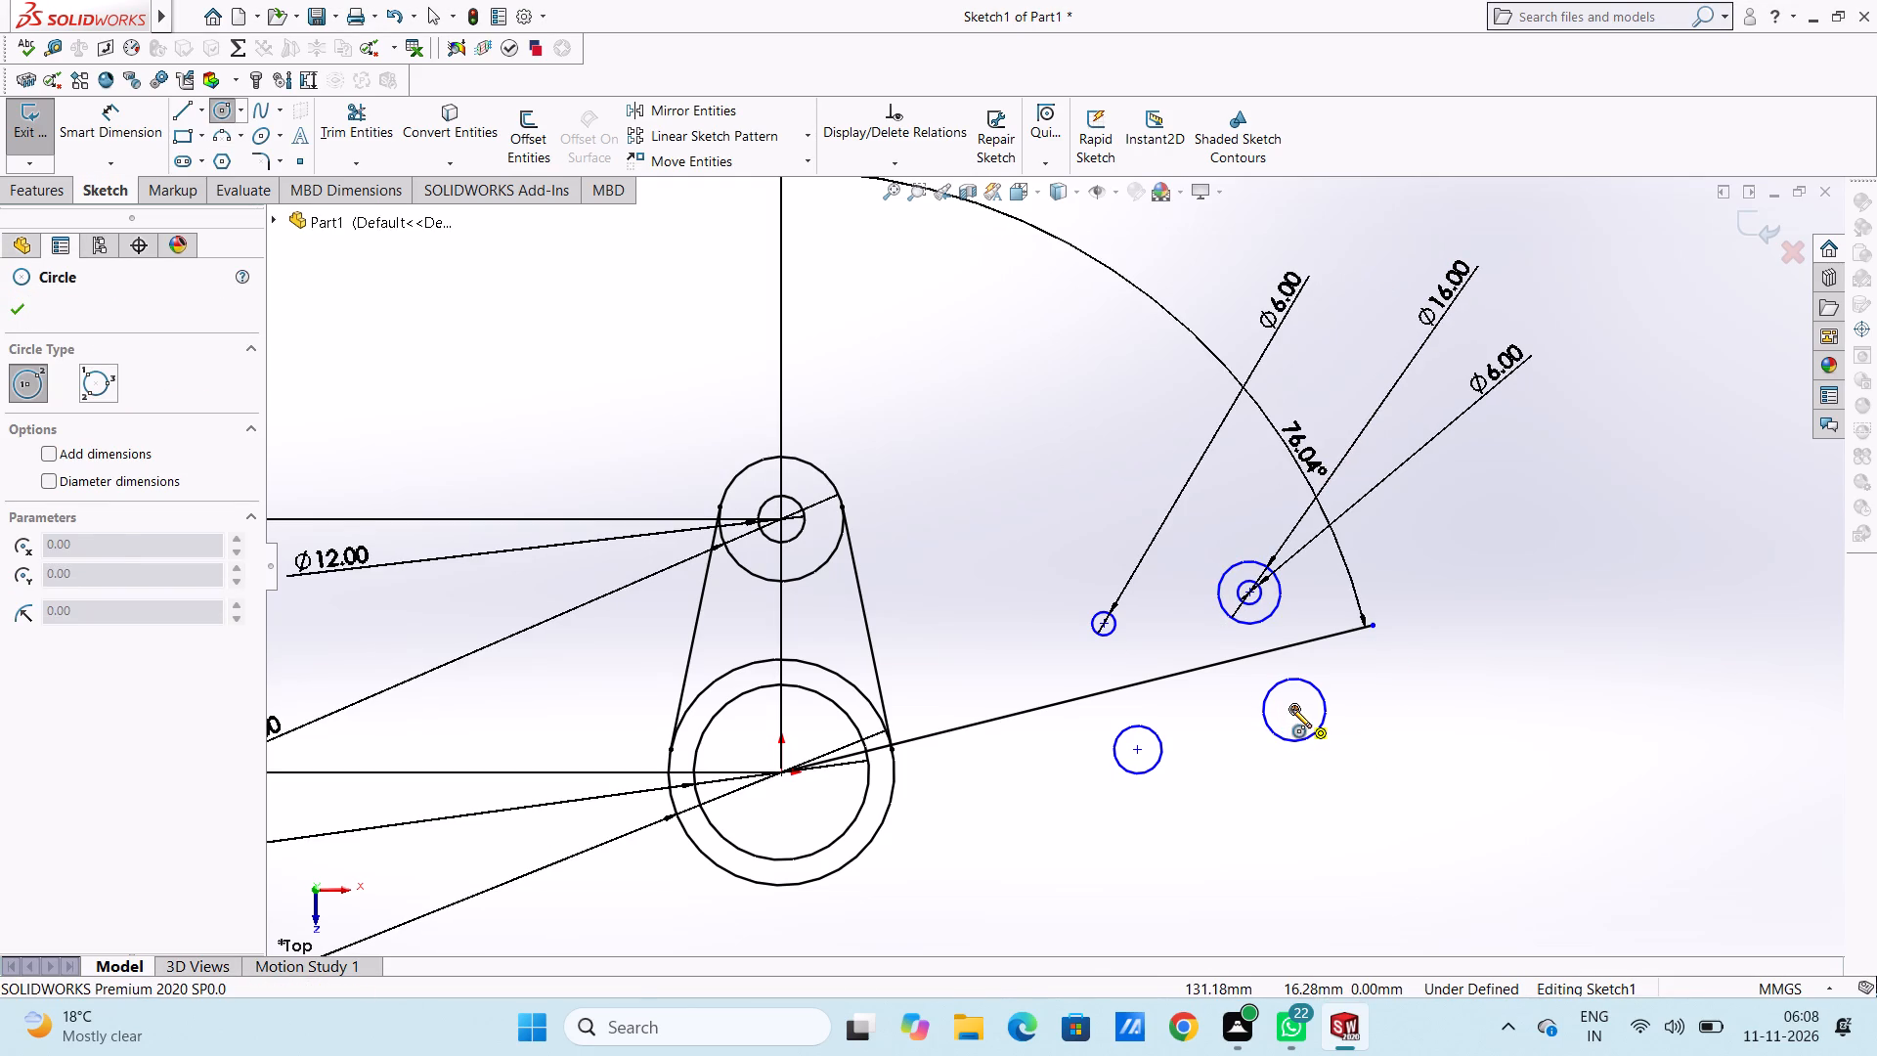
{"action": "left_click", "coordinate": [1292, 709]}
{"action": "left_click", "coordinate": [1303, 724]}
{"action": "right_click", "coordinate": [1014, 411]}
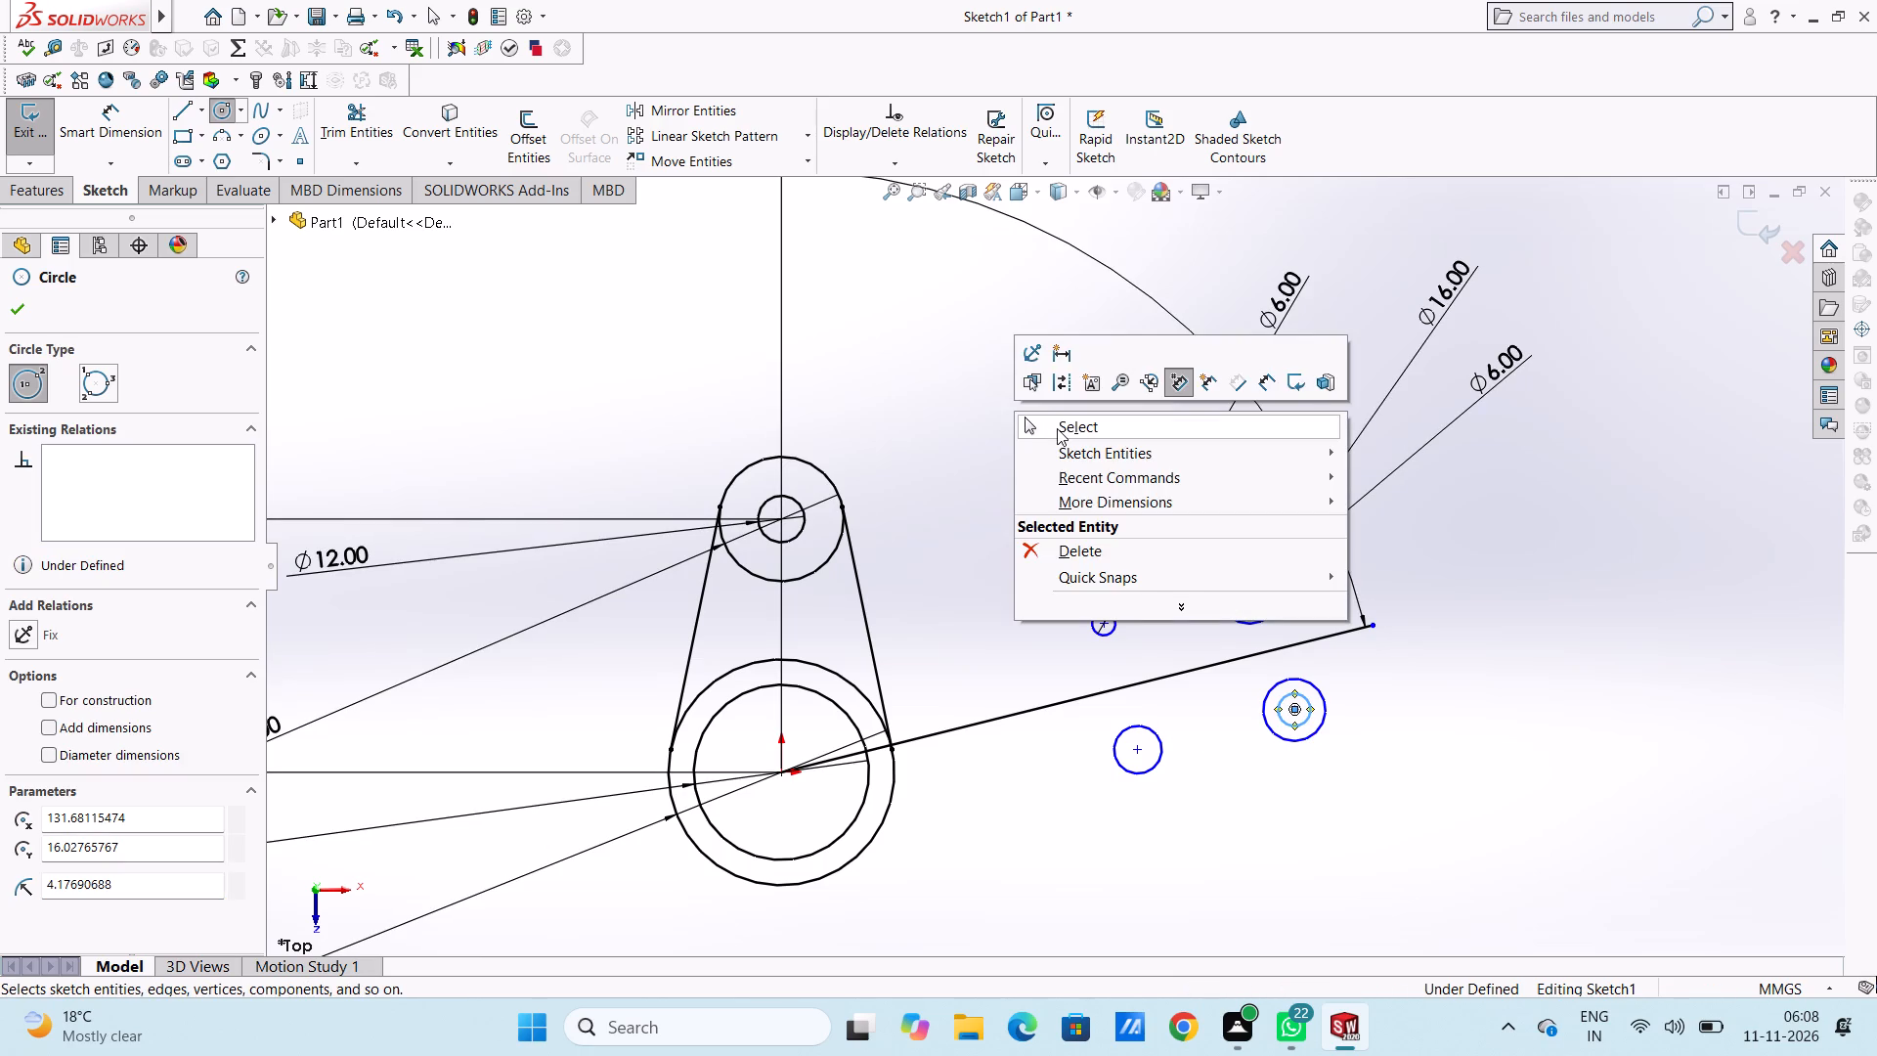
{"action": "left_click", "coordinate": [1057, 428]}
{"action": "left_click", "coordinate": [1030, 440]}
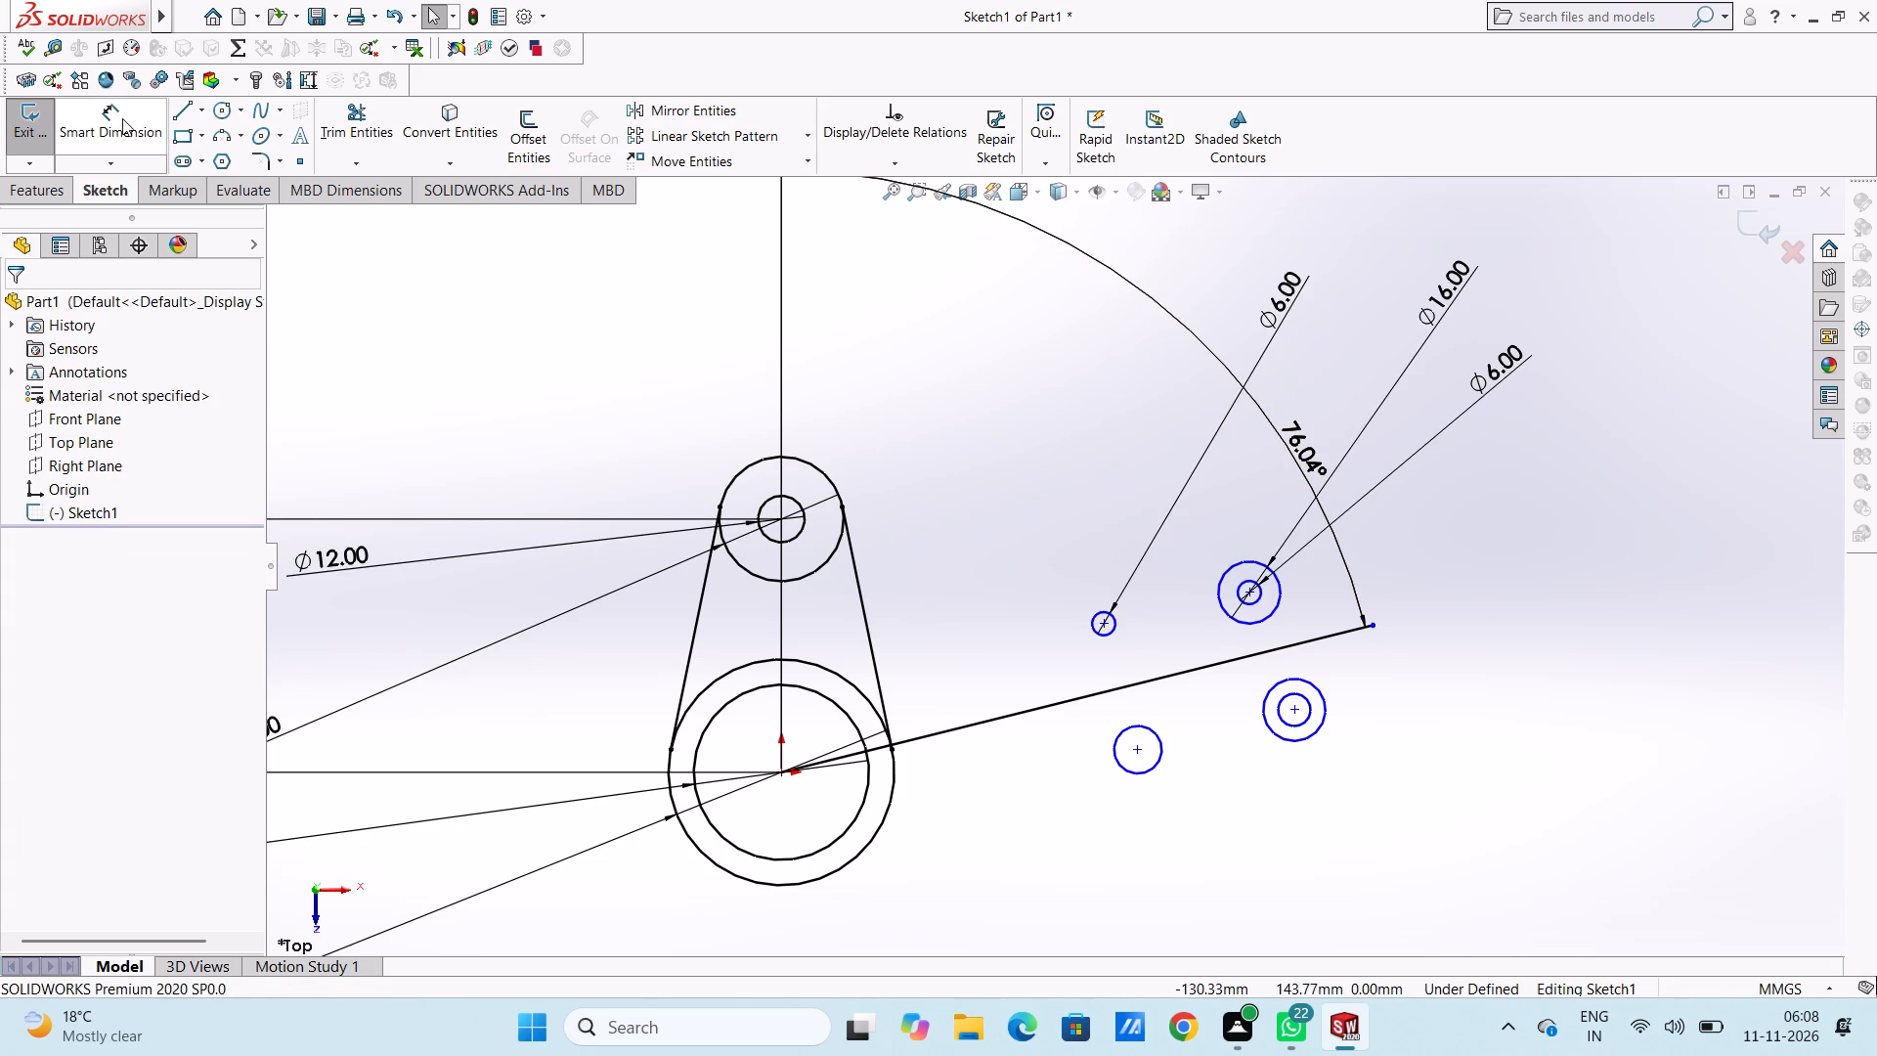
Dimension the outer circle of the concentric pair below the inclined line with a diameter of 16 mm.
{"action": "left_click", "coordinate": [122, 118]}
{"action": "left_click", "coordinate": [1324, 718]}
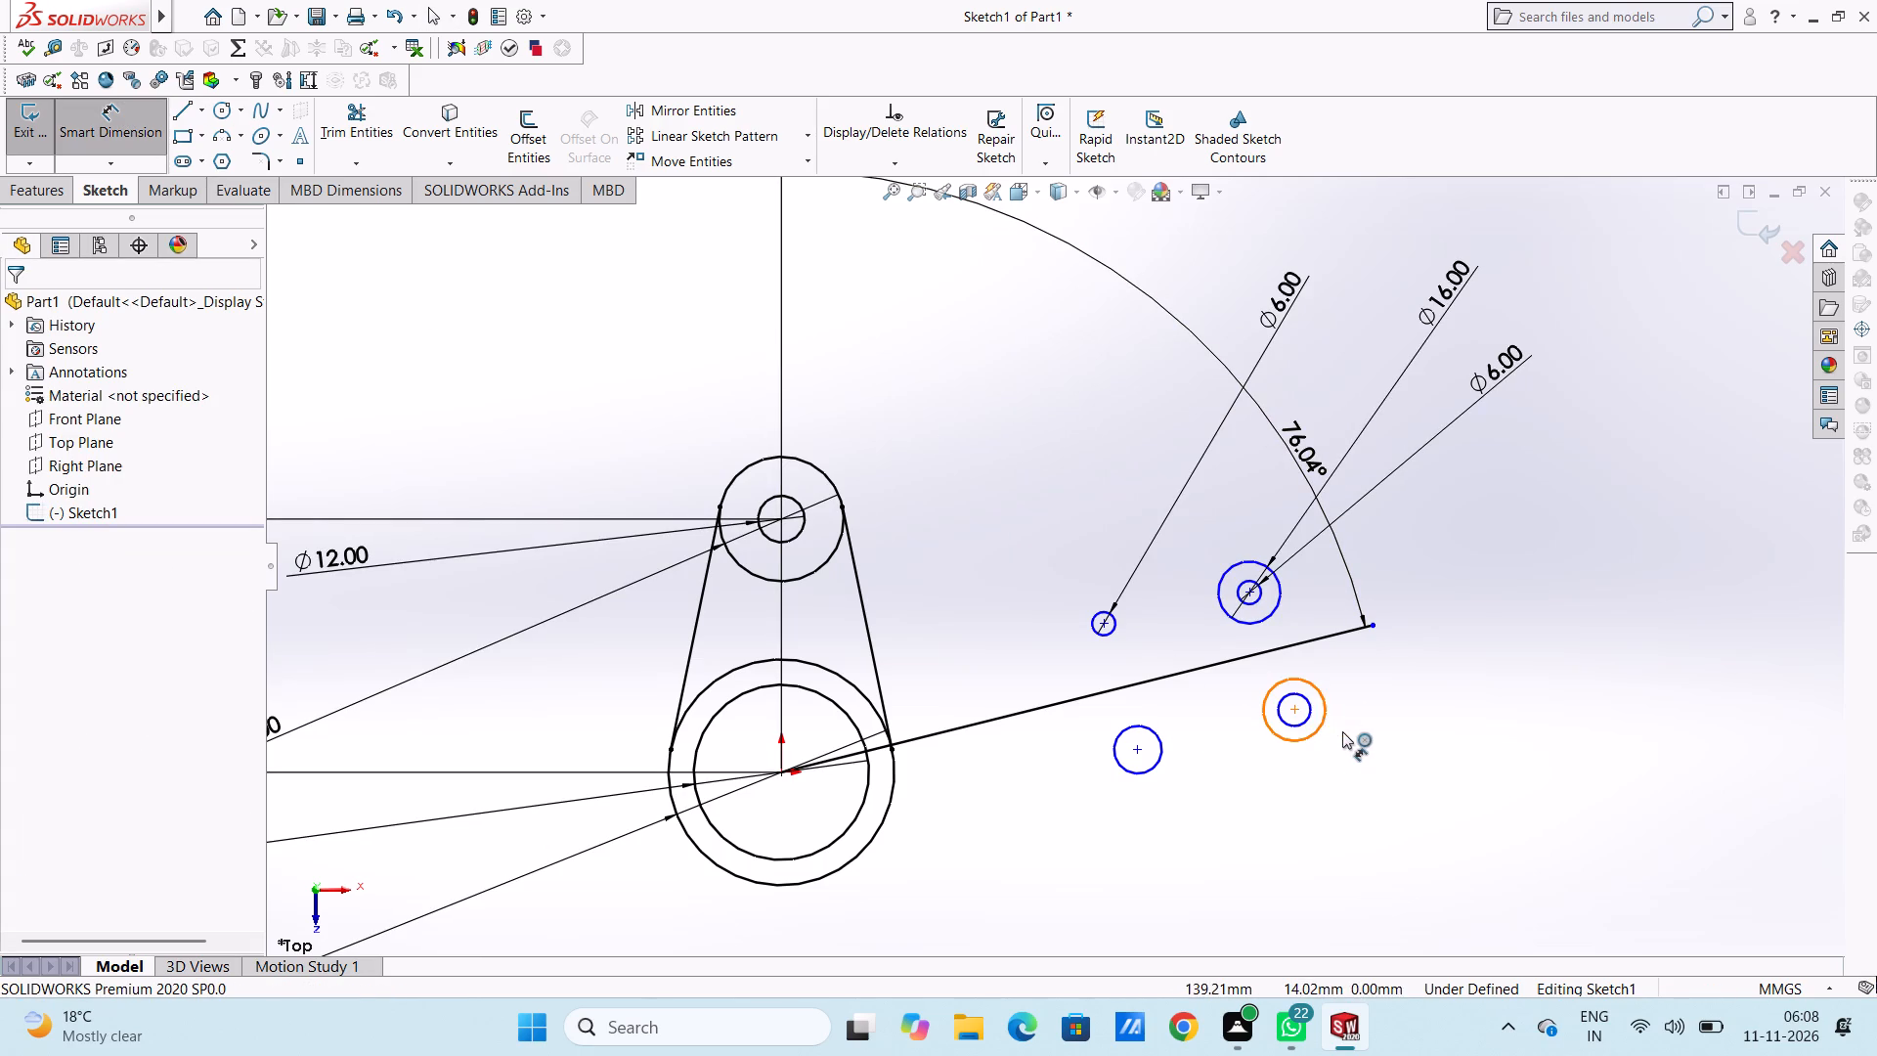
{"action": "left_click", "coordinate": [1637, 782]}
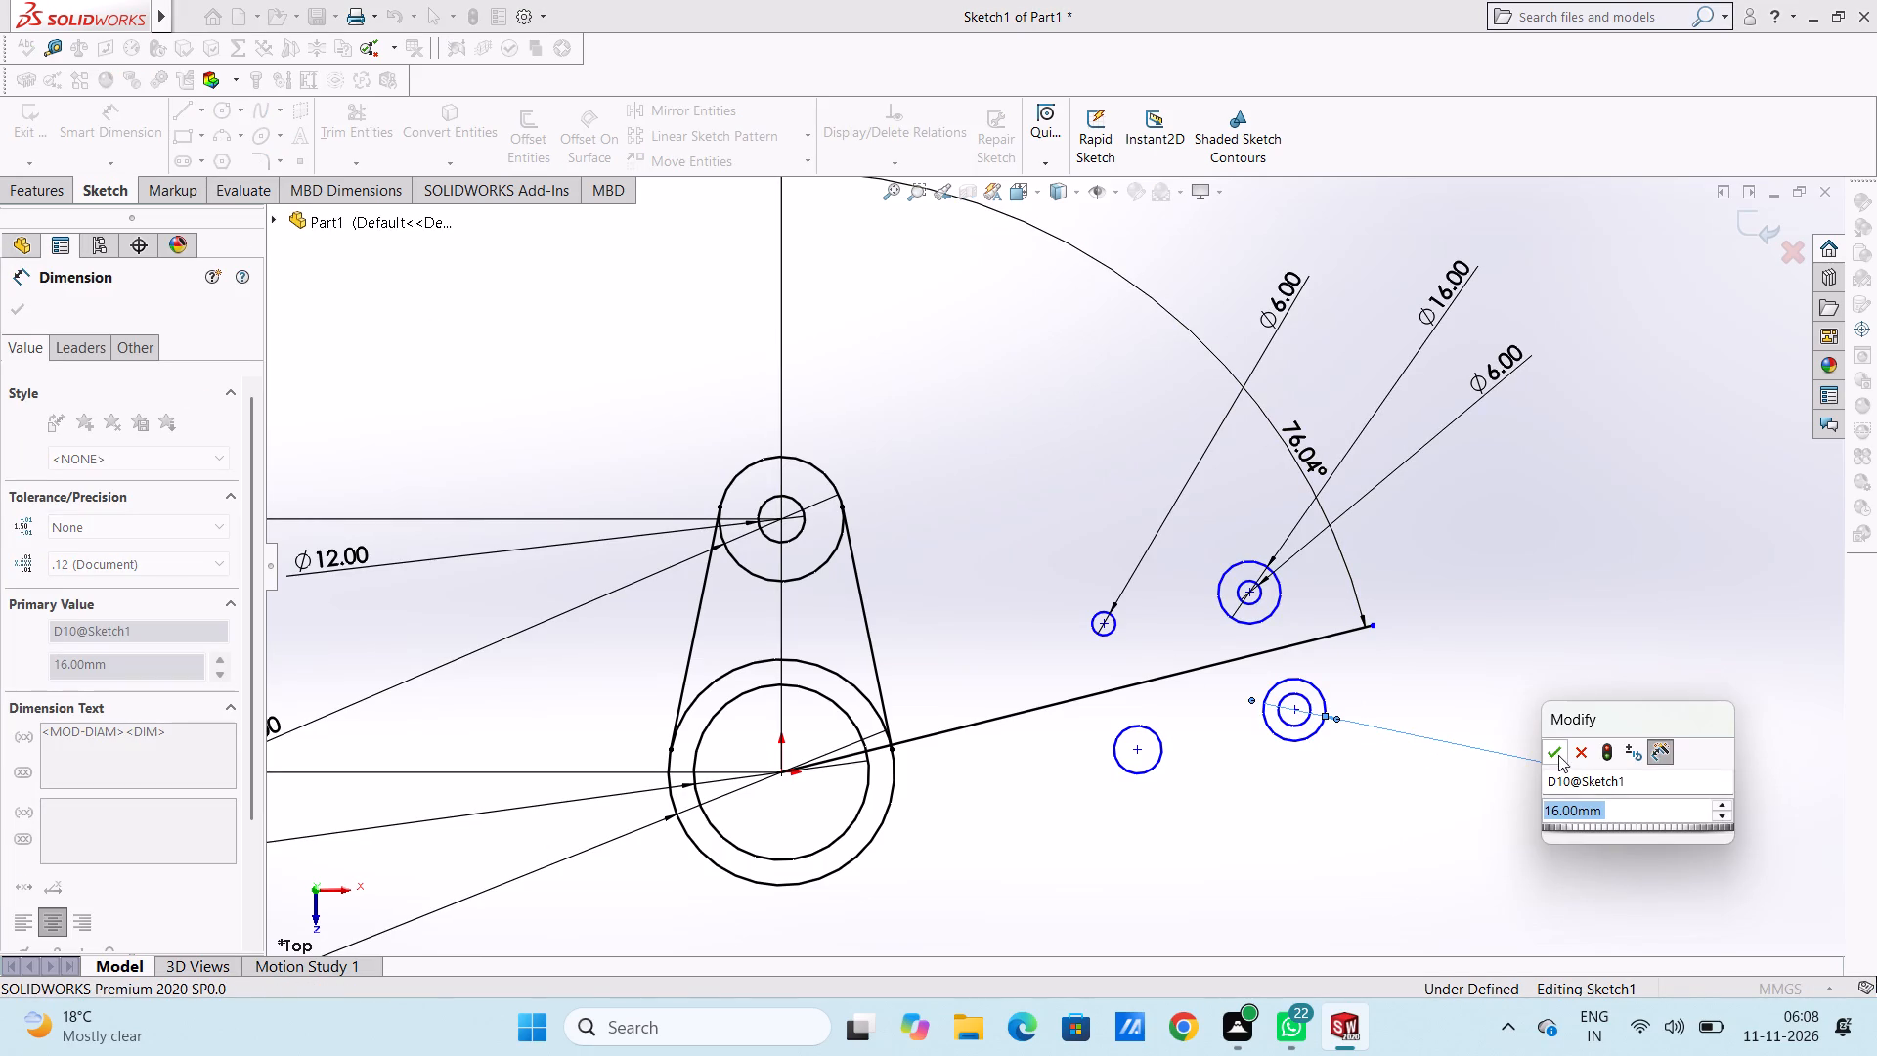
{"action": "left_click", "coordinate": [1557, 752]}
{"action": "left_click", "coordinate": [1527, 704]}
Dimension the inner circle of the concentric pair below the inclined line with a diameter of 6 mm.
{"action": "left_click", "coordinate": [1308, 695]}
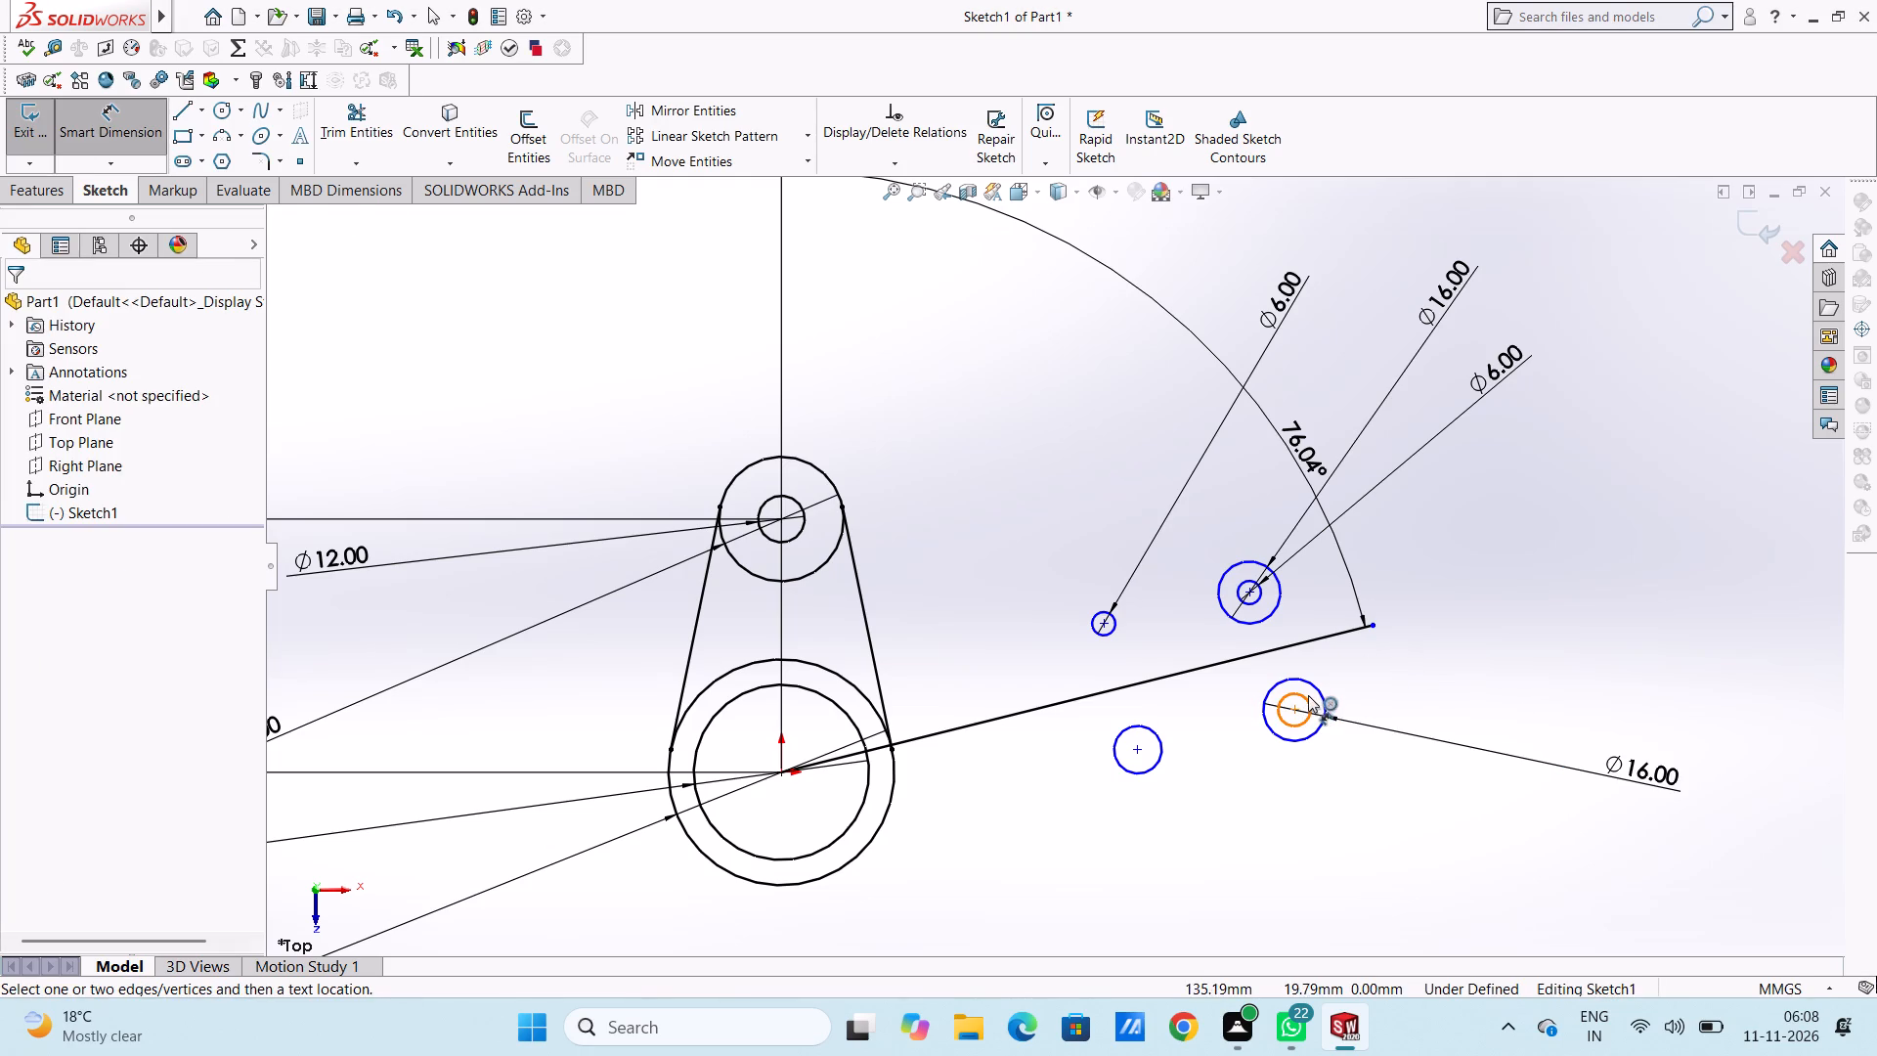
{"action": "left_click", "coordinate": [1584, 571]}
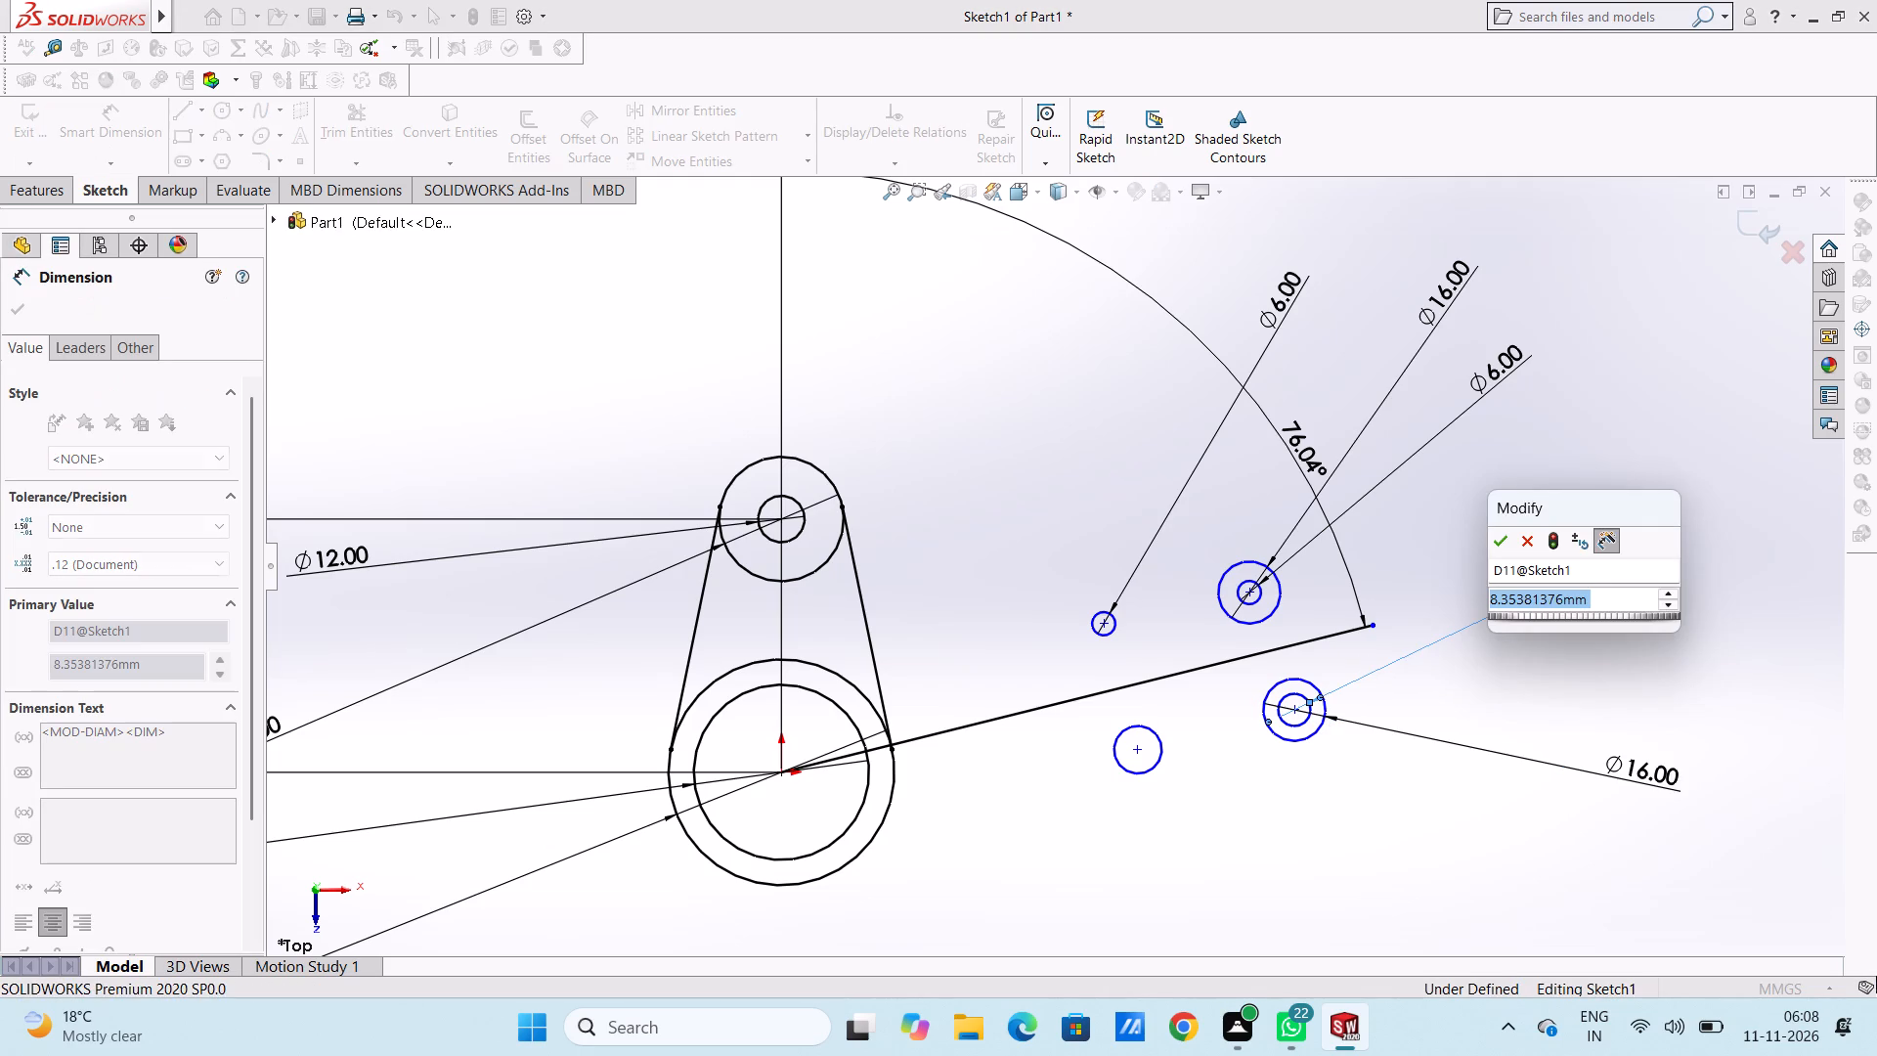
{"action": "key", "text": "6"}
{"action": "key", "text": "Return"}
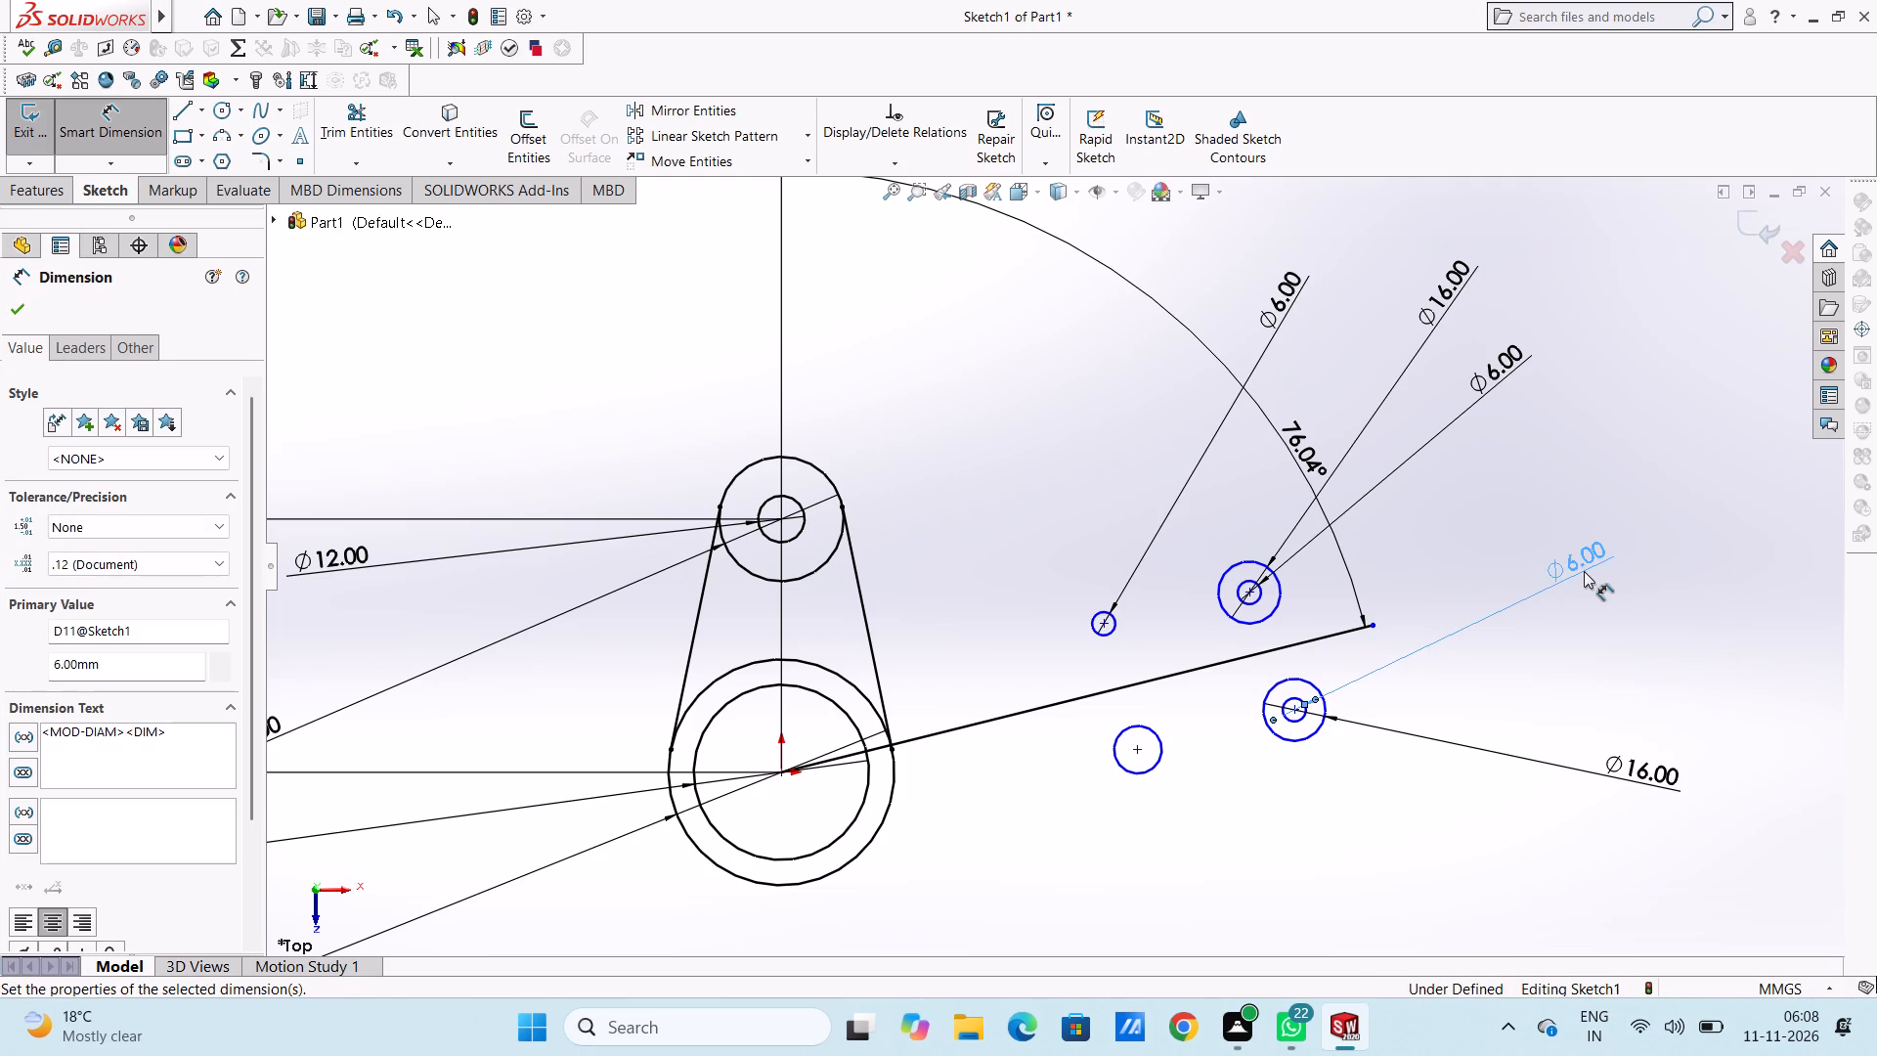
{"action": "left_click", "coordinate": [1533, 506]}
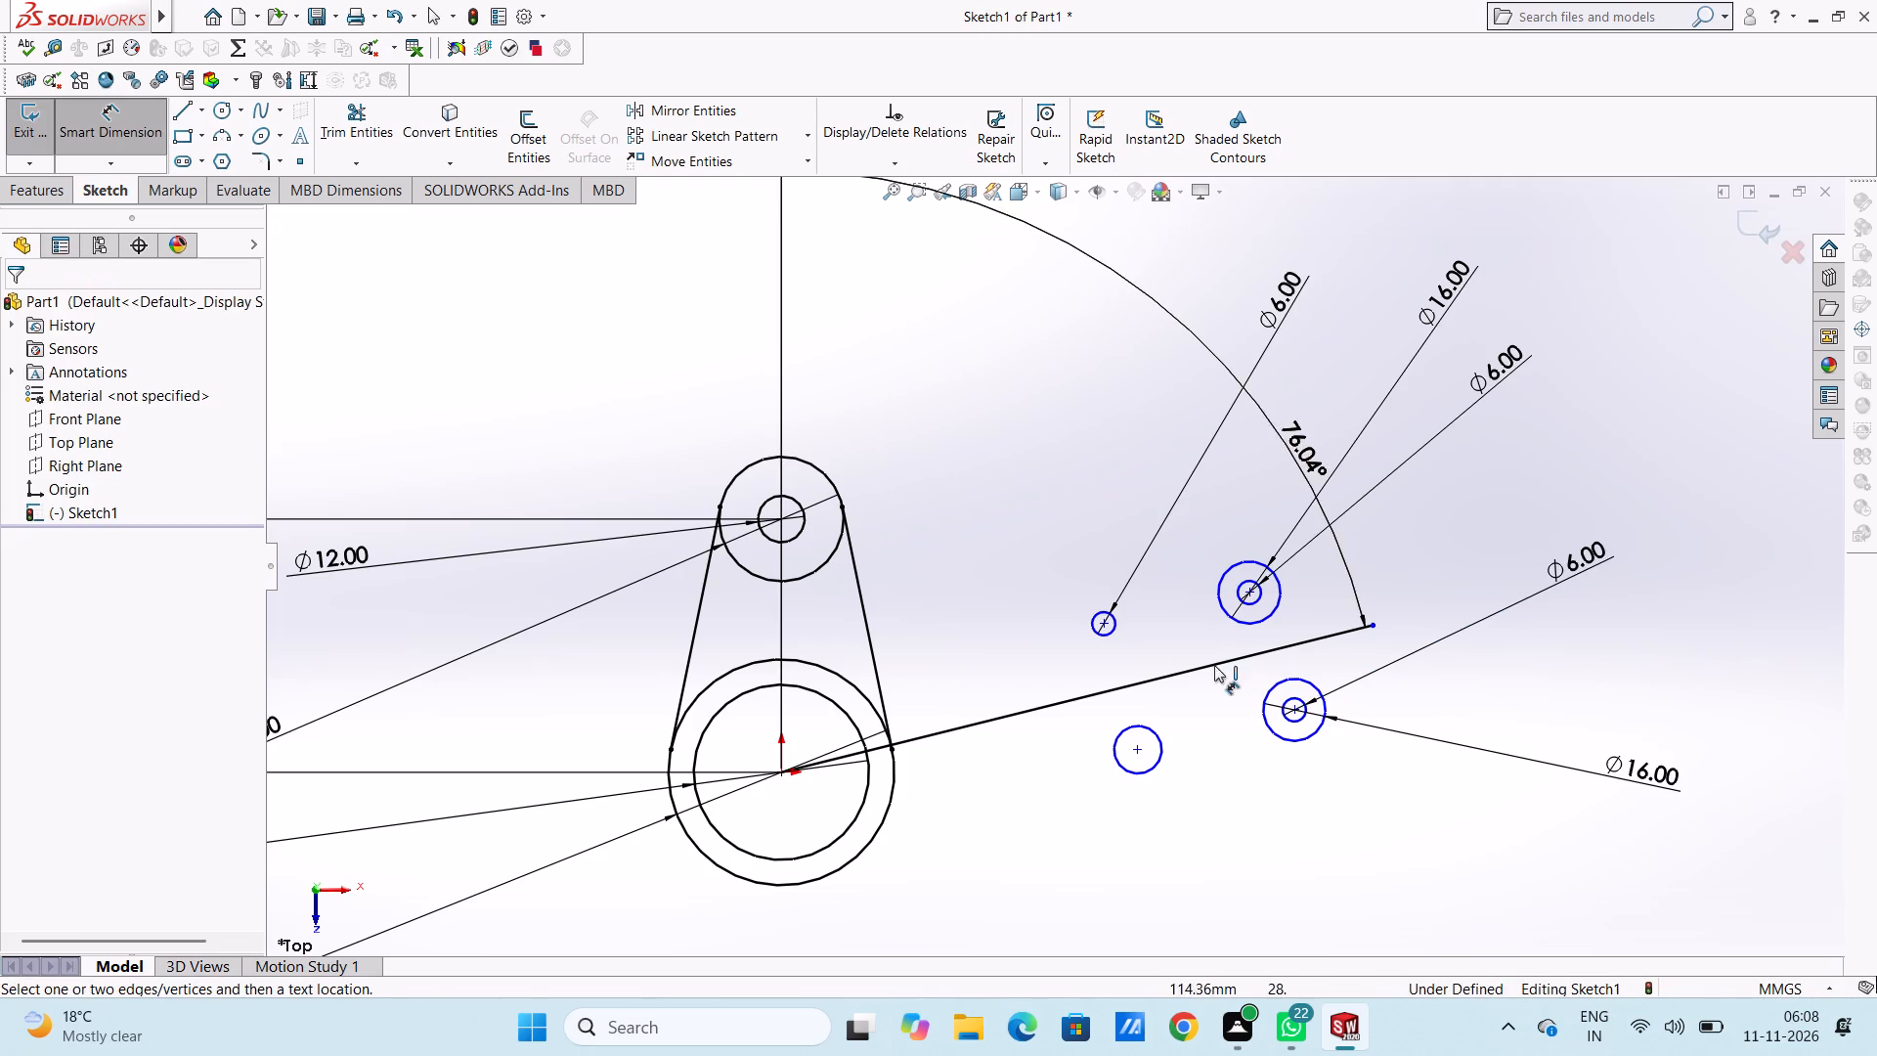
Dimension the single circle below the inclined line's middle with a diameter of 6 mm.
{"action": "scroll", "coordinate": [1200, 666], "scroll_direction": "up", "scroll_amount": 4}
{"action": "scroll", "coordinate": [1052, 651], "scroll_direction": "down", "scroll_amount": 2}
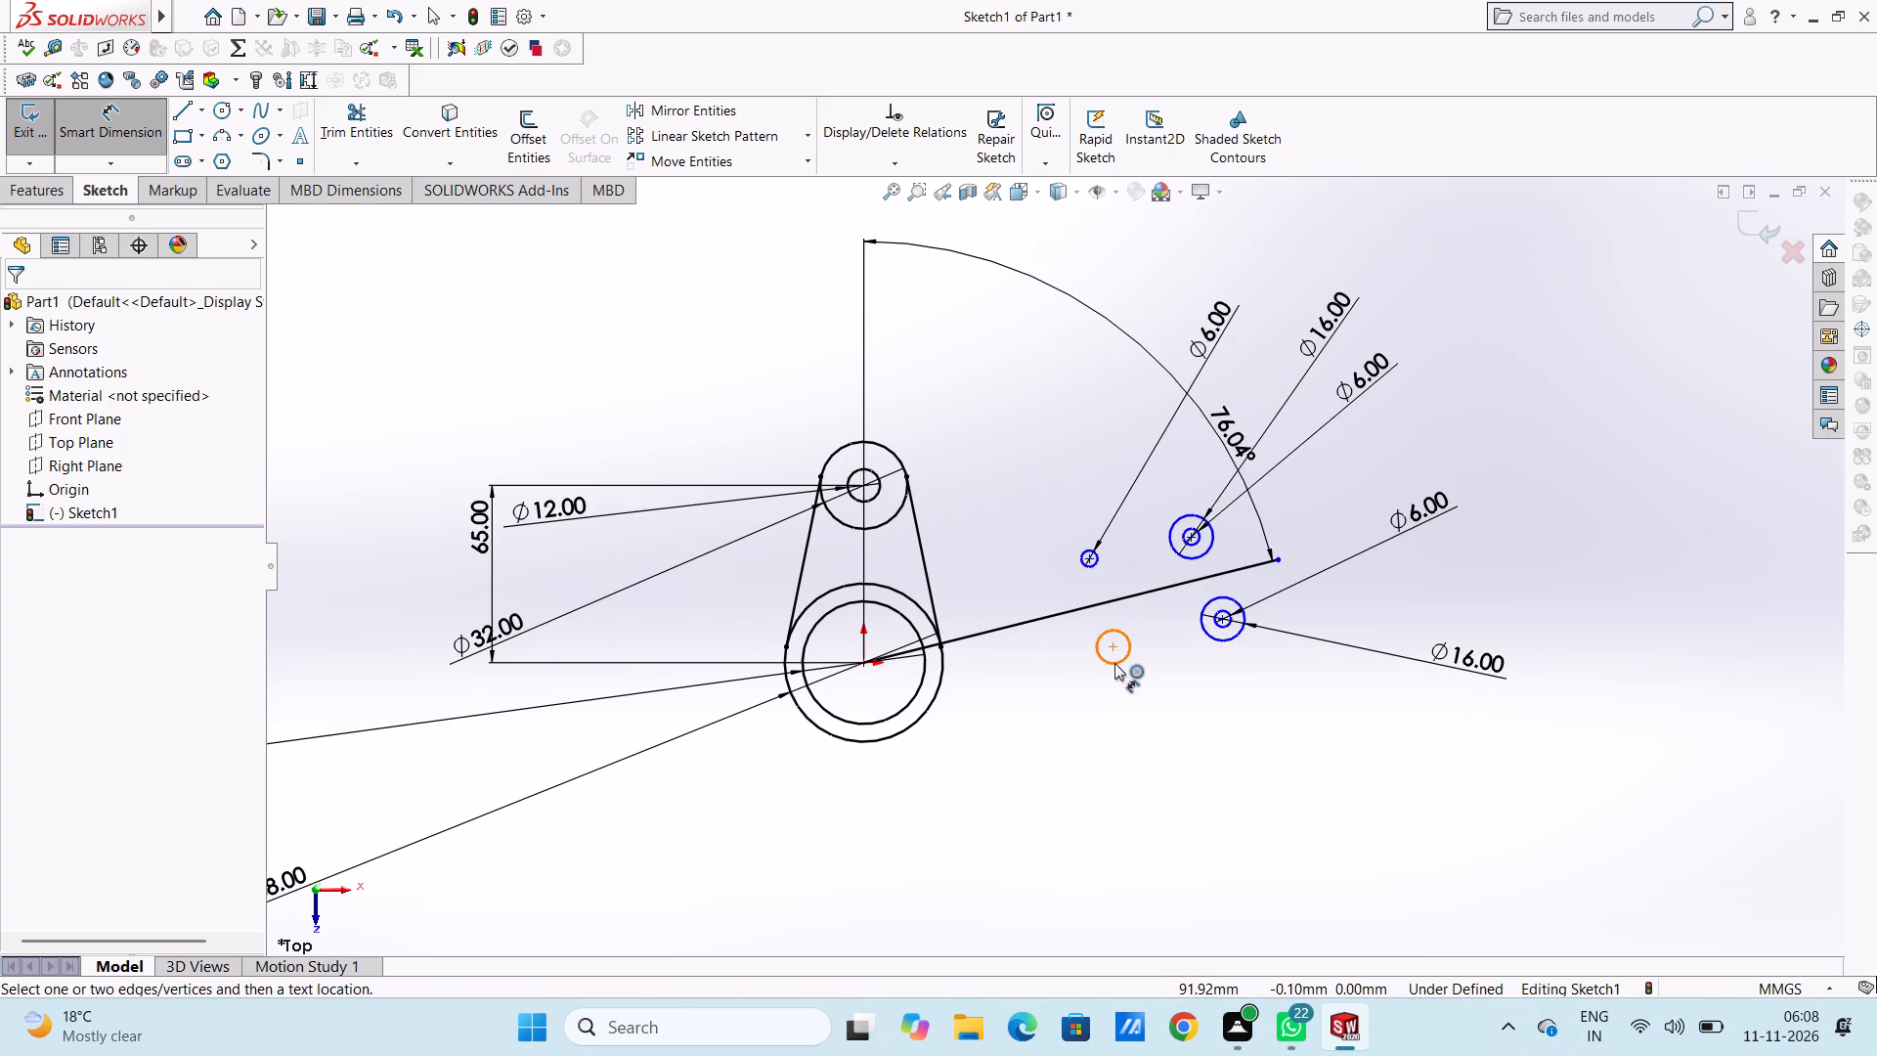
{"action": "left_click", "coordinate": [1114, 663]}
{"action": "left_click", "coordinate": [997, 845]}
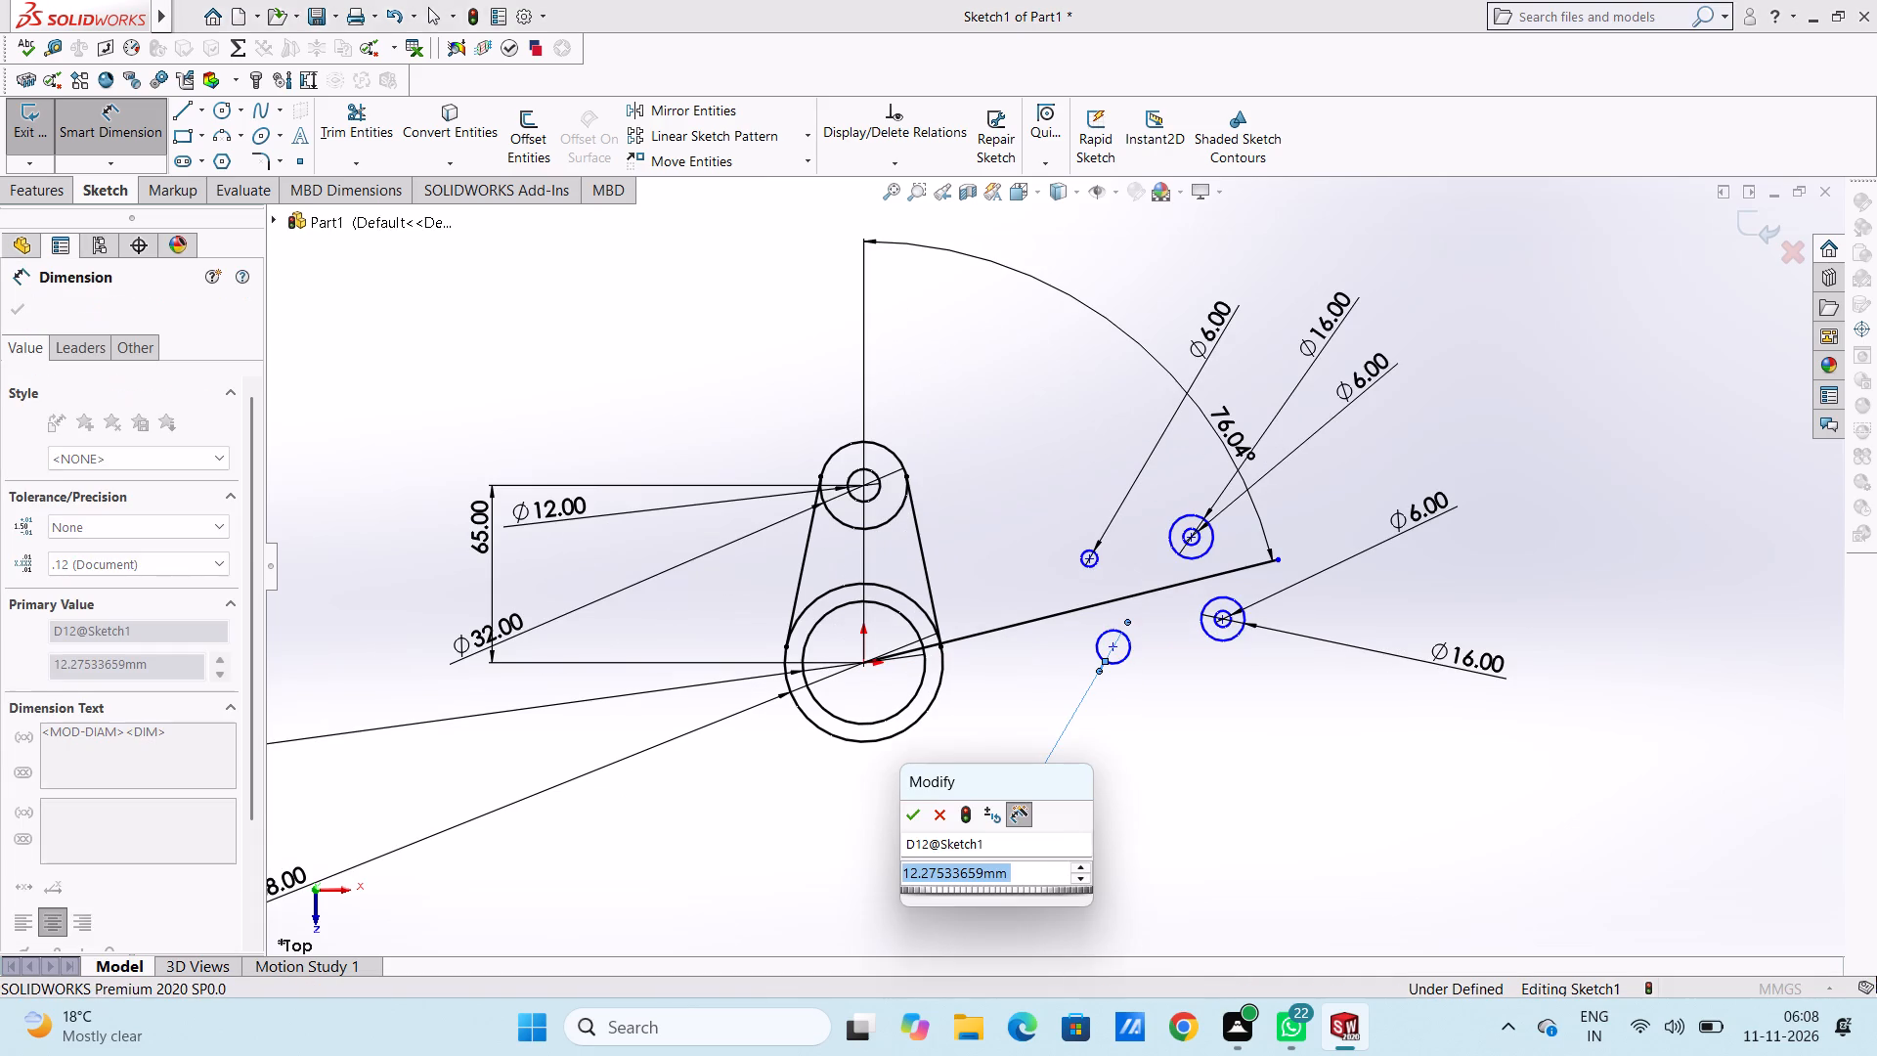
{"action": "key", "text": "6"}
{"action": "key", "text": "Return"}
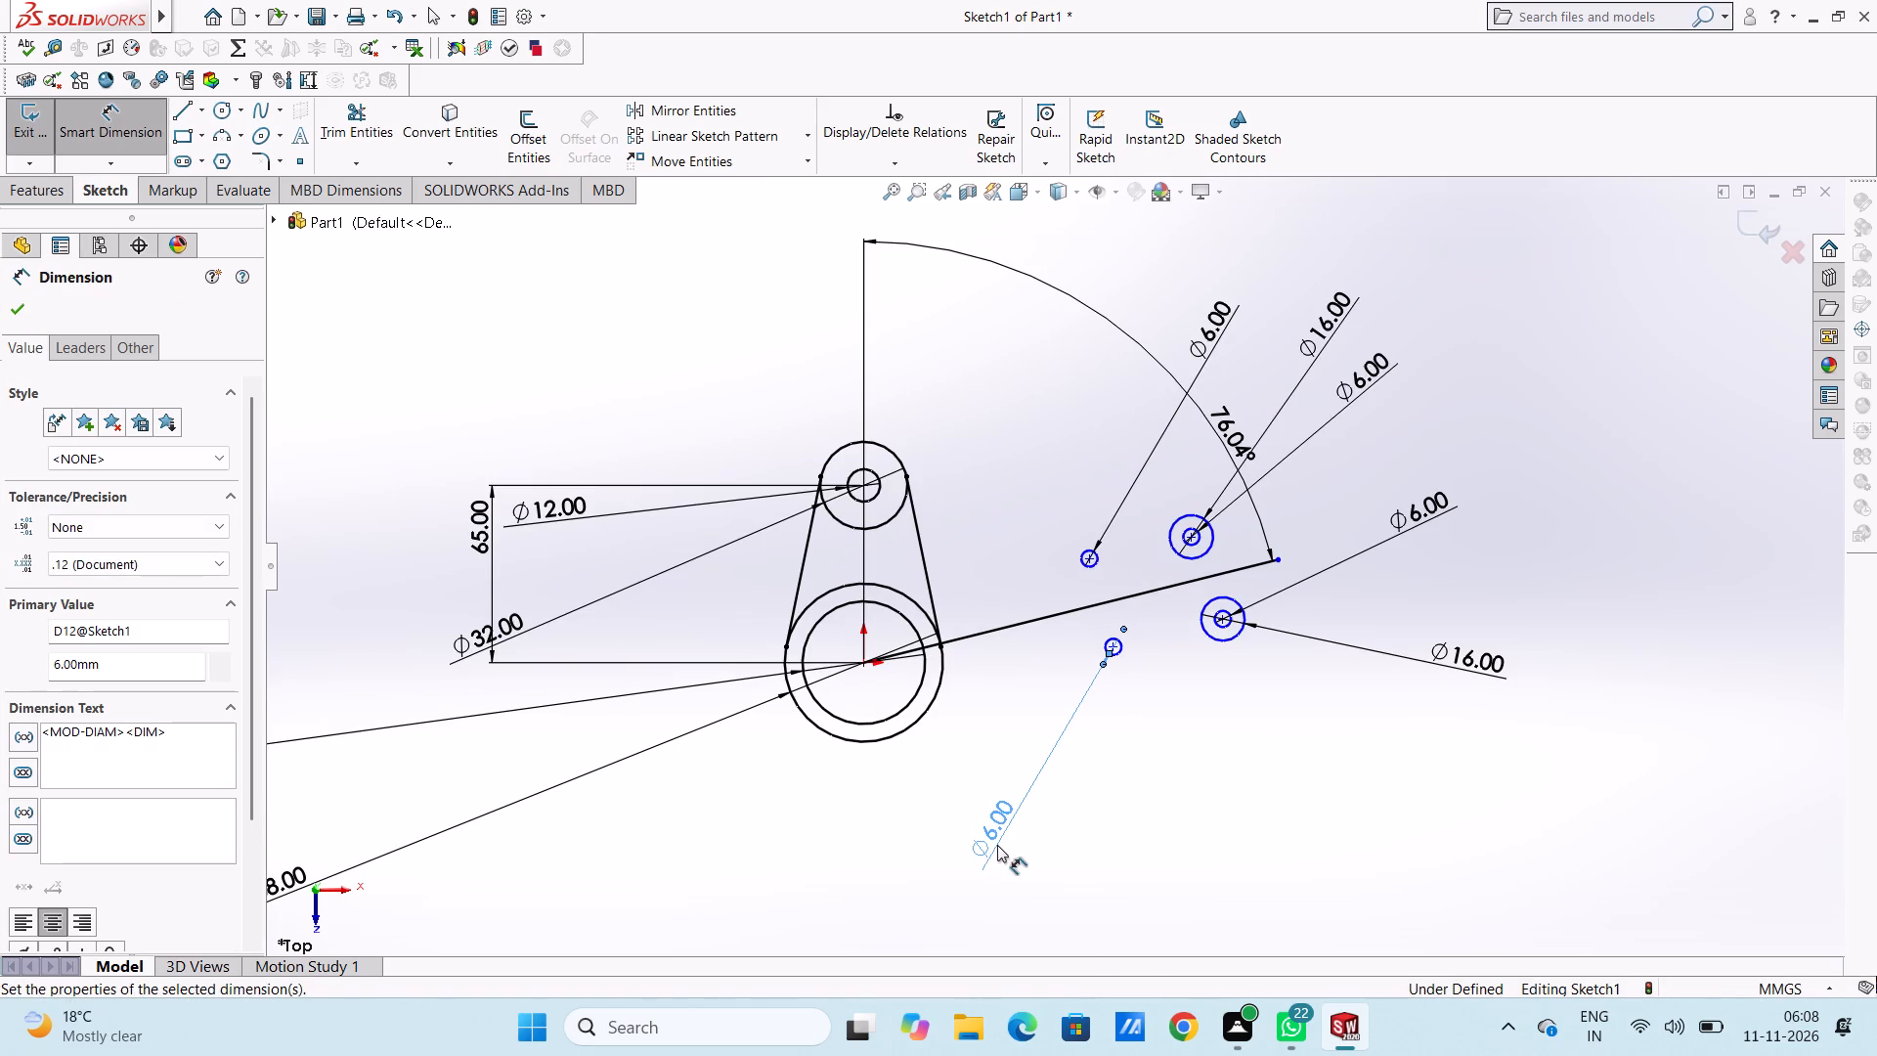
{"action": "left_click", "coordinate": [1040, 683]}
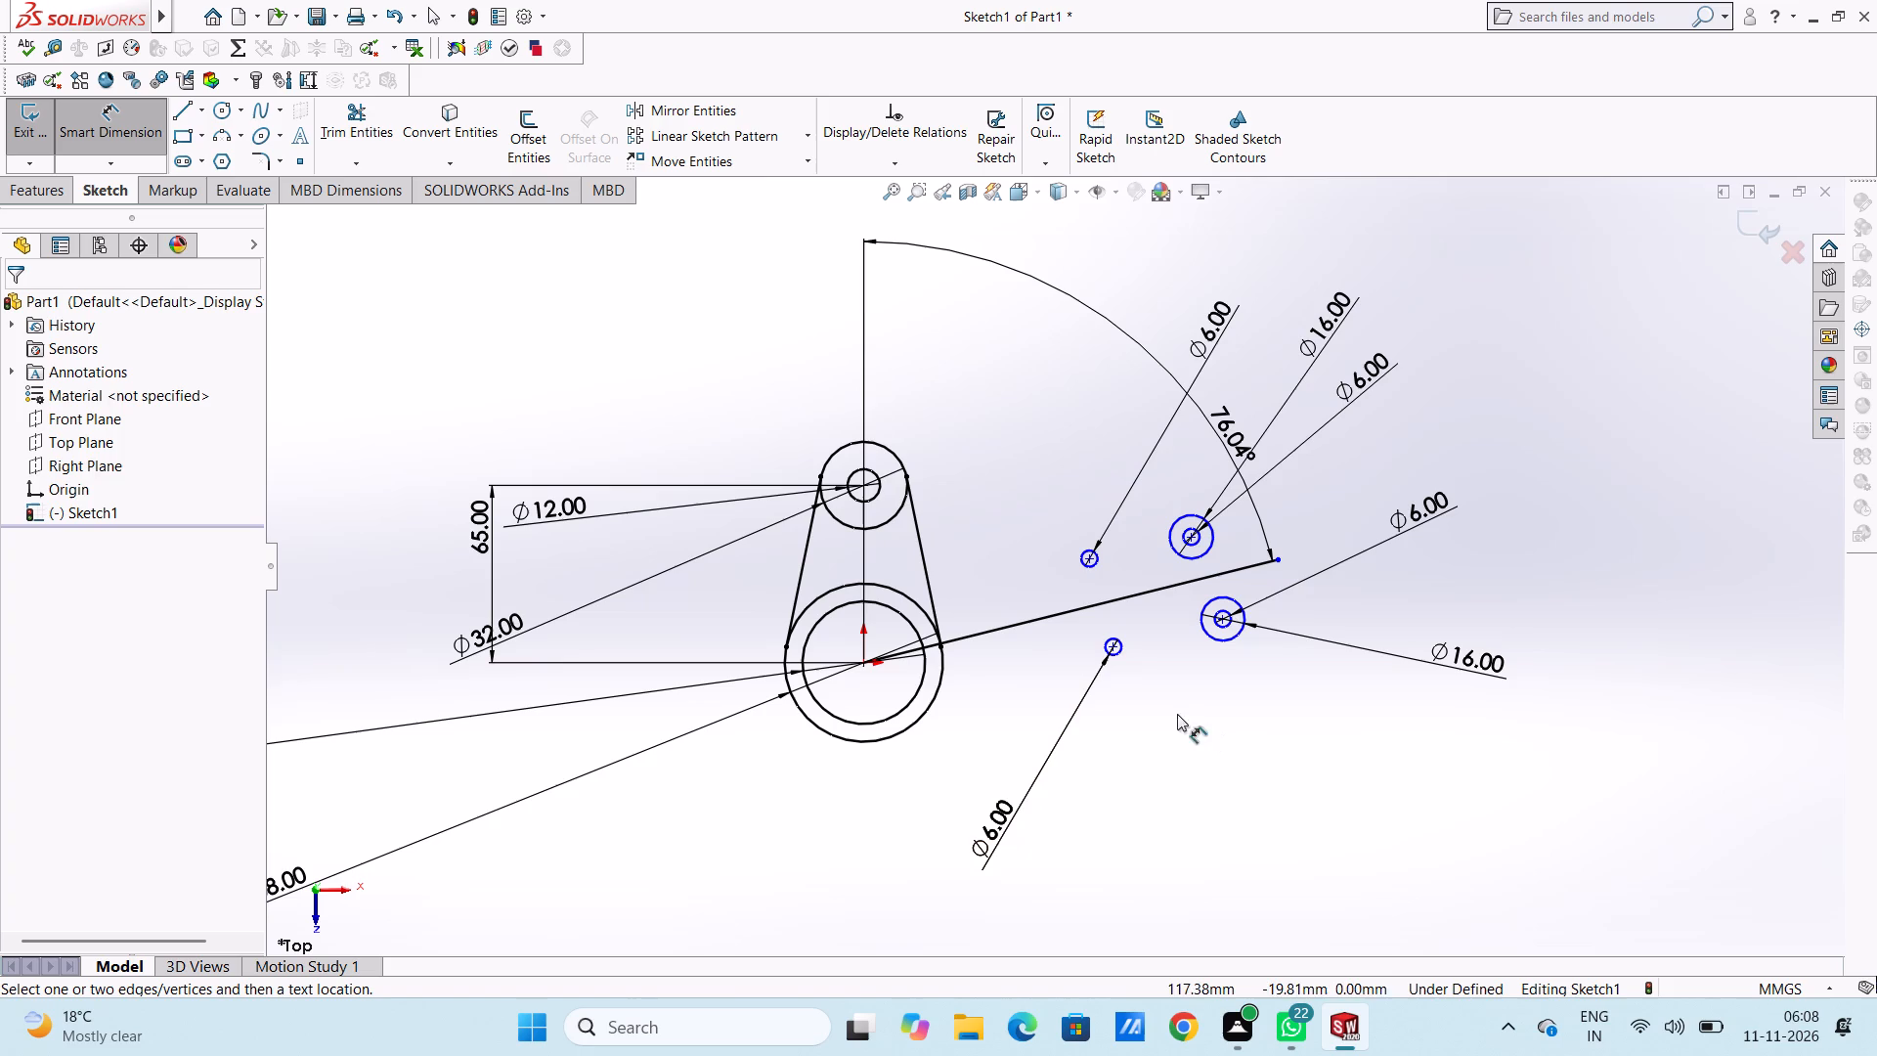
Dimension the distance from the origin to the centre of the concentric pair below the inclined line as 110.5-8, giving 102.5 mm.
{"action": "left_click", "coordinate": [858, 664]}
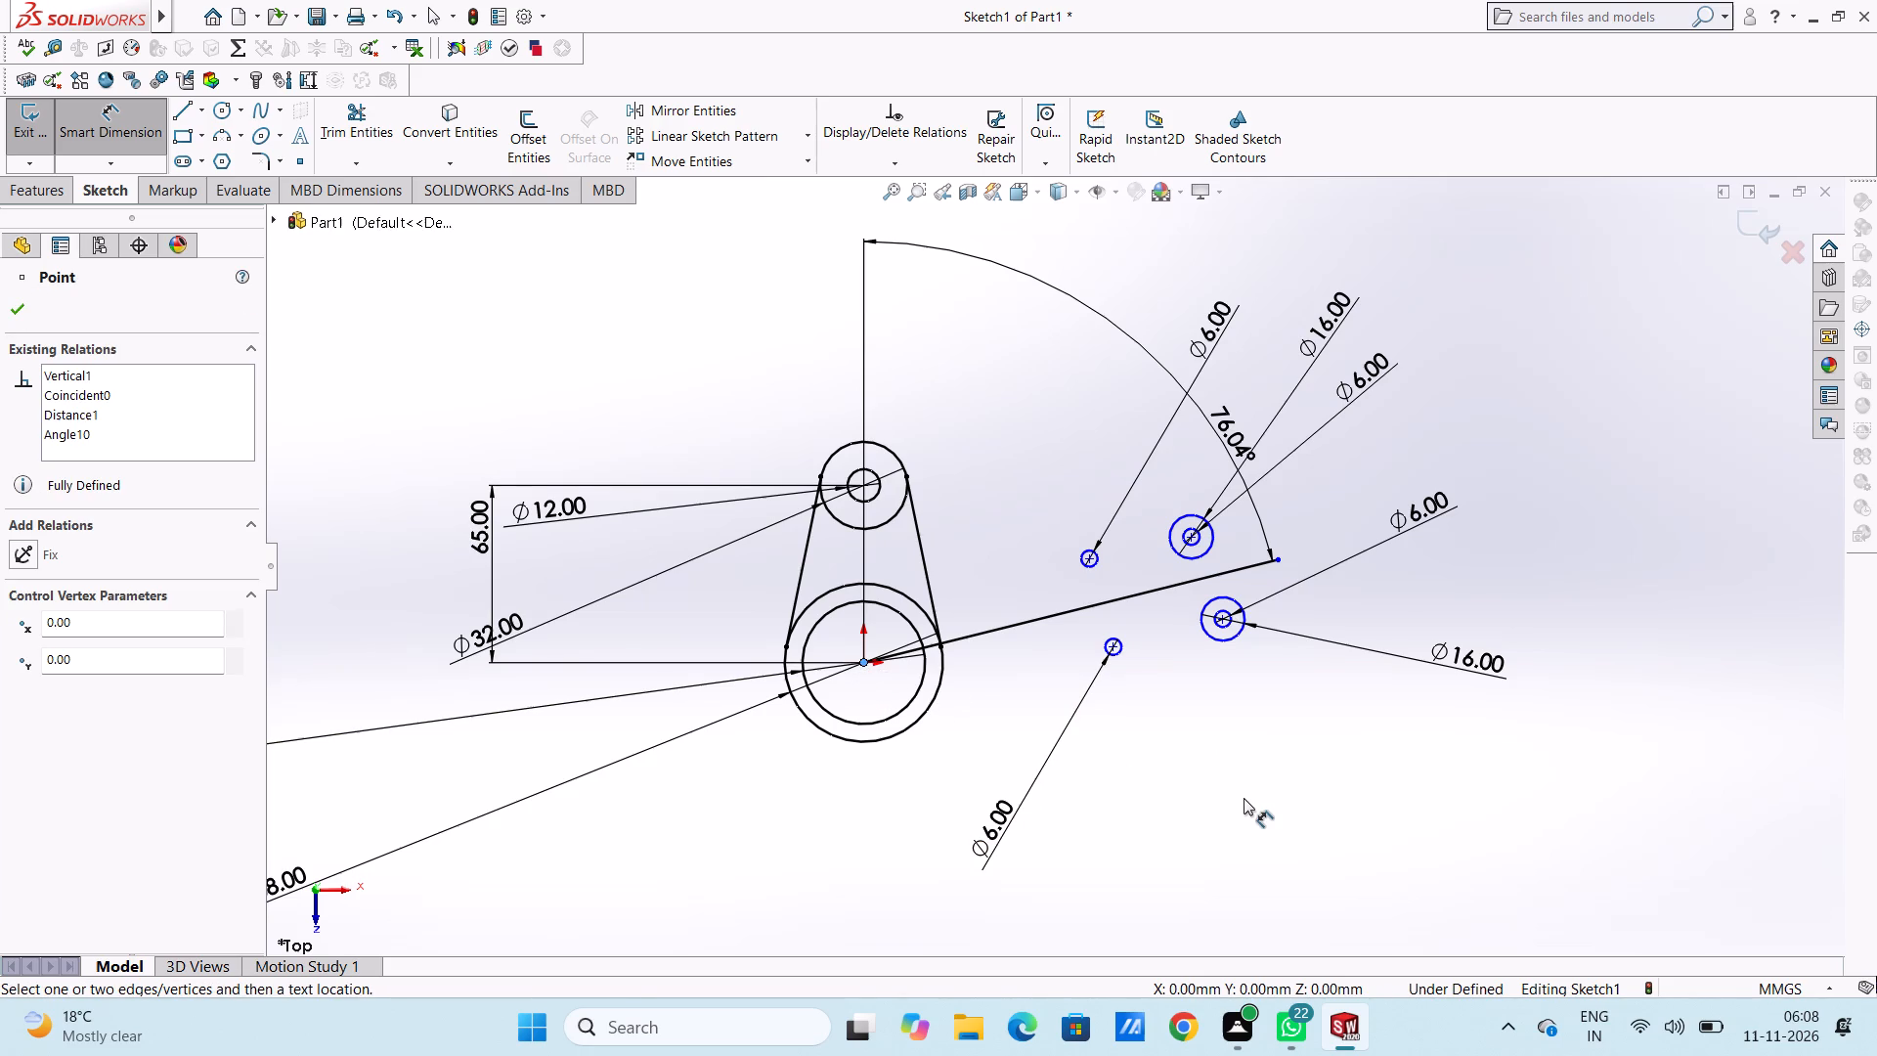
{"action": "scroll", "coordinate": [1277, 600], "scroll_direction": "down", "scroll_amount": 3}
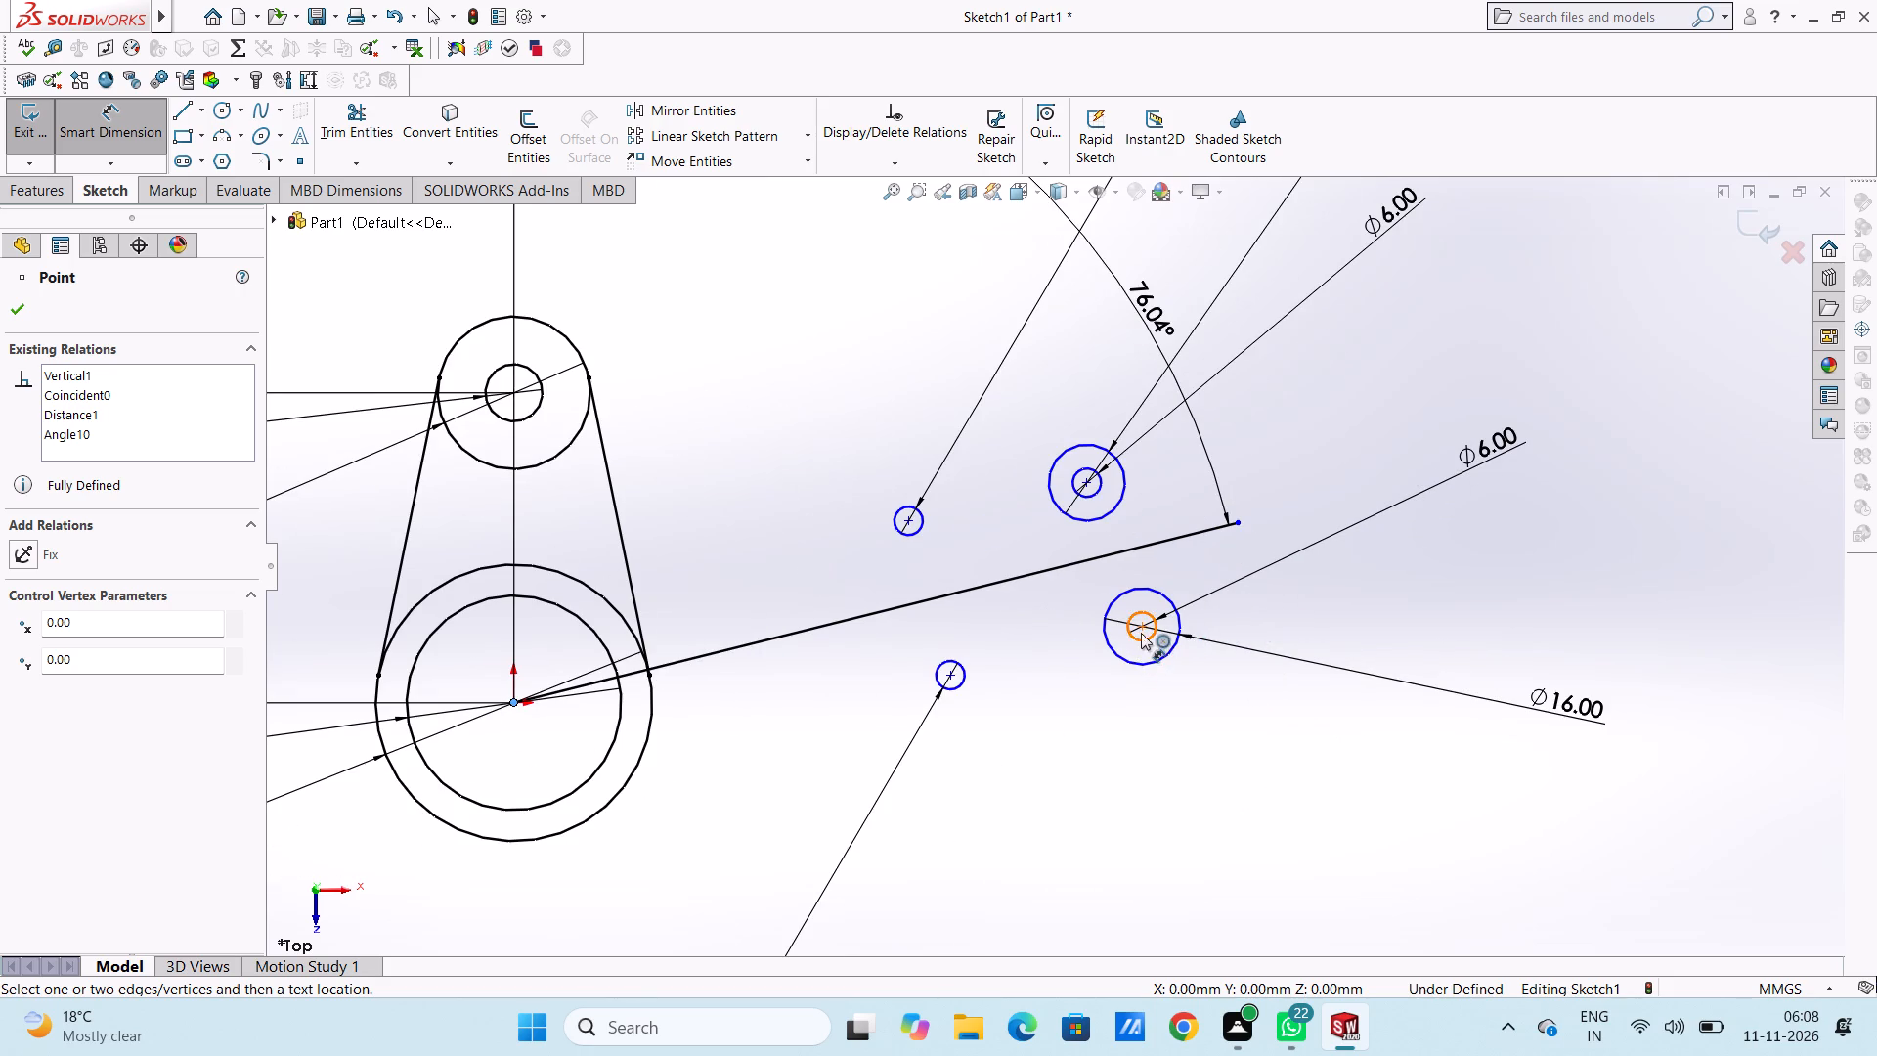
{"action": "left_click", "coordinate": [1146, 628]}
{"action": "scroll", "coordinate": [1158, 740], "scroll_direction": "up", "scroll_amount": 4}
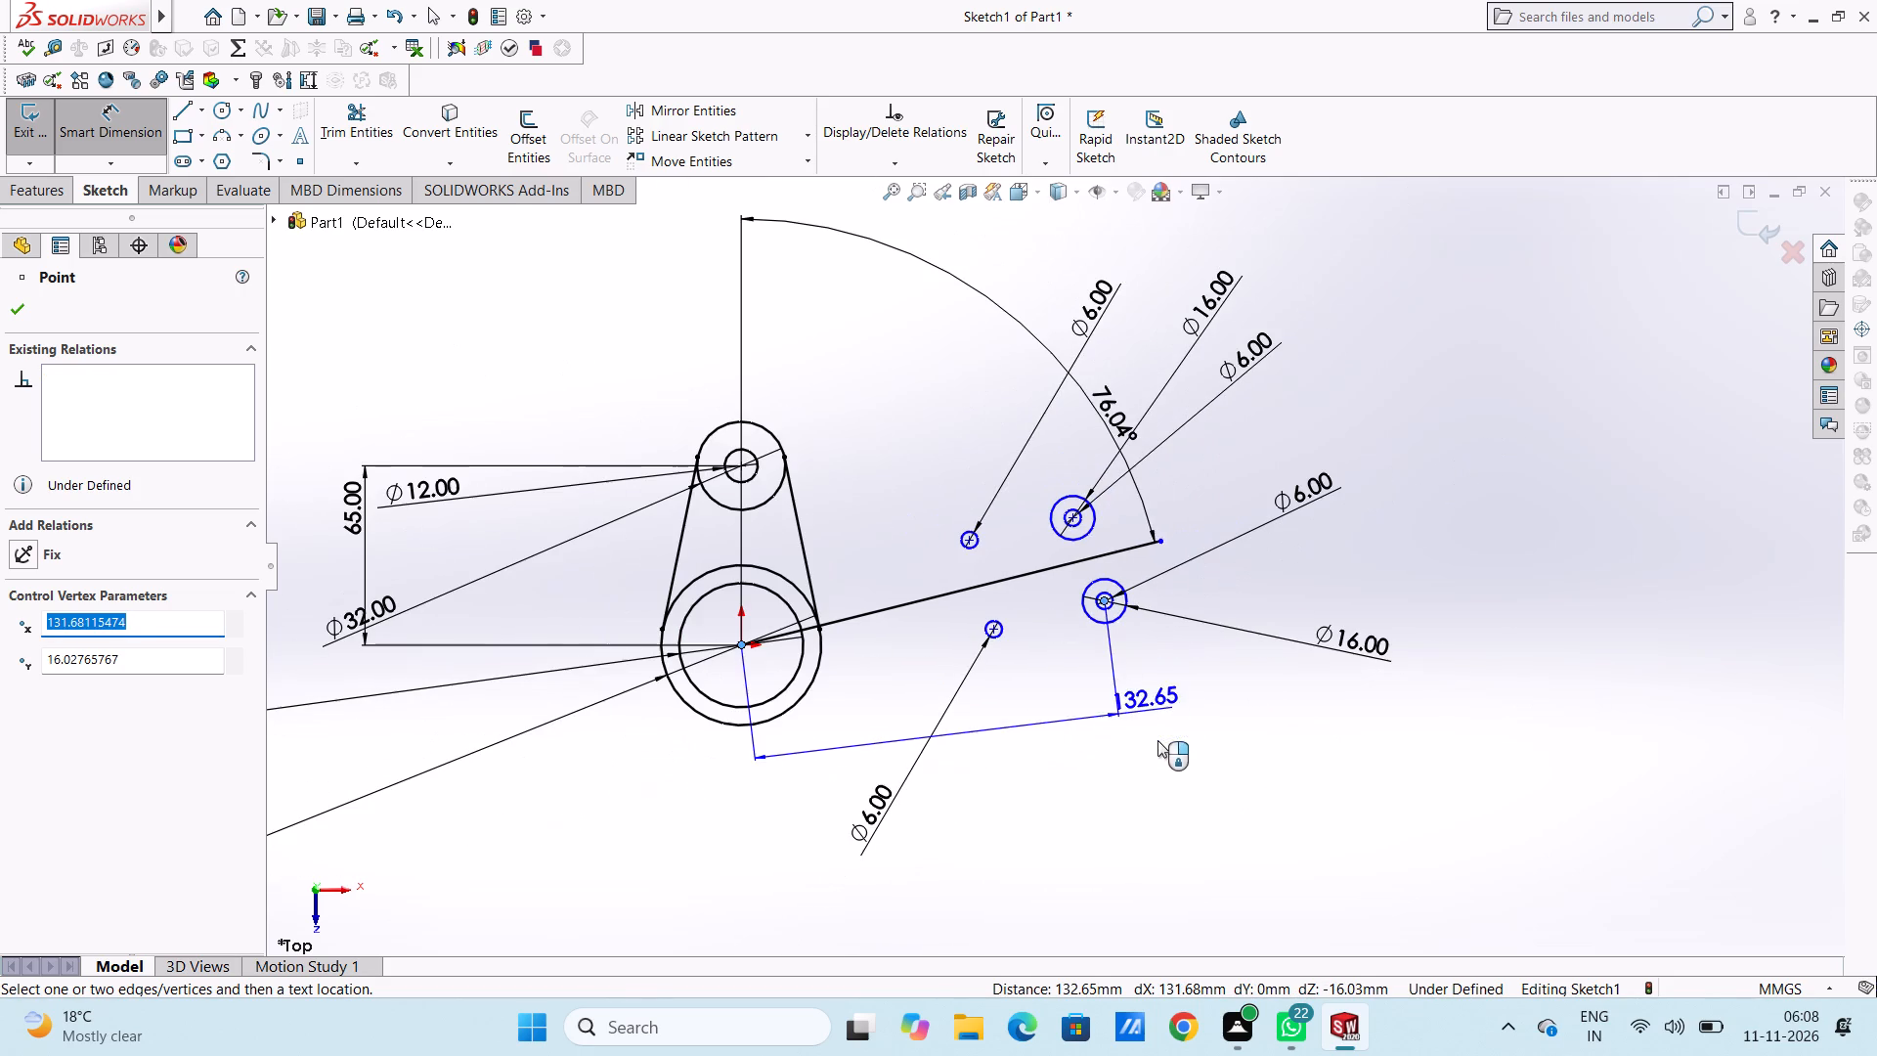
{"action": "left_click", "coordinate": [1122, 755]}
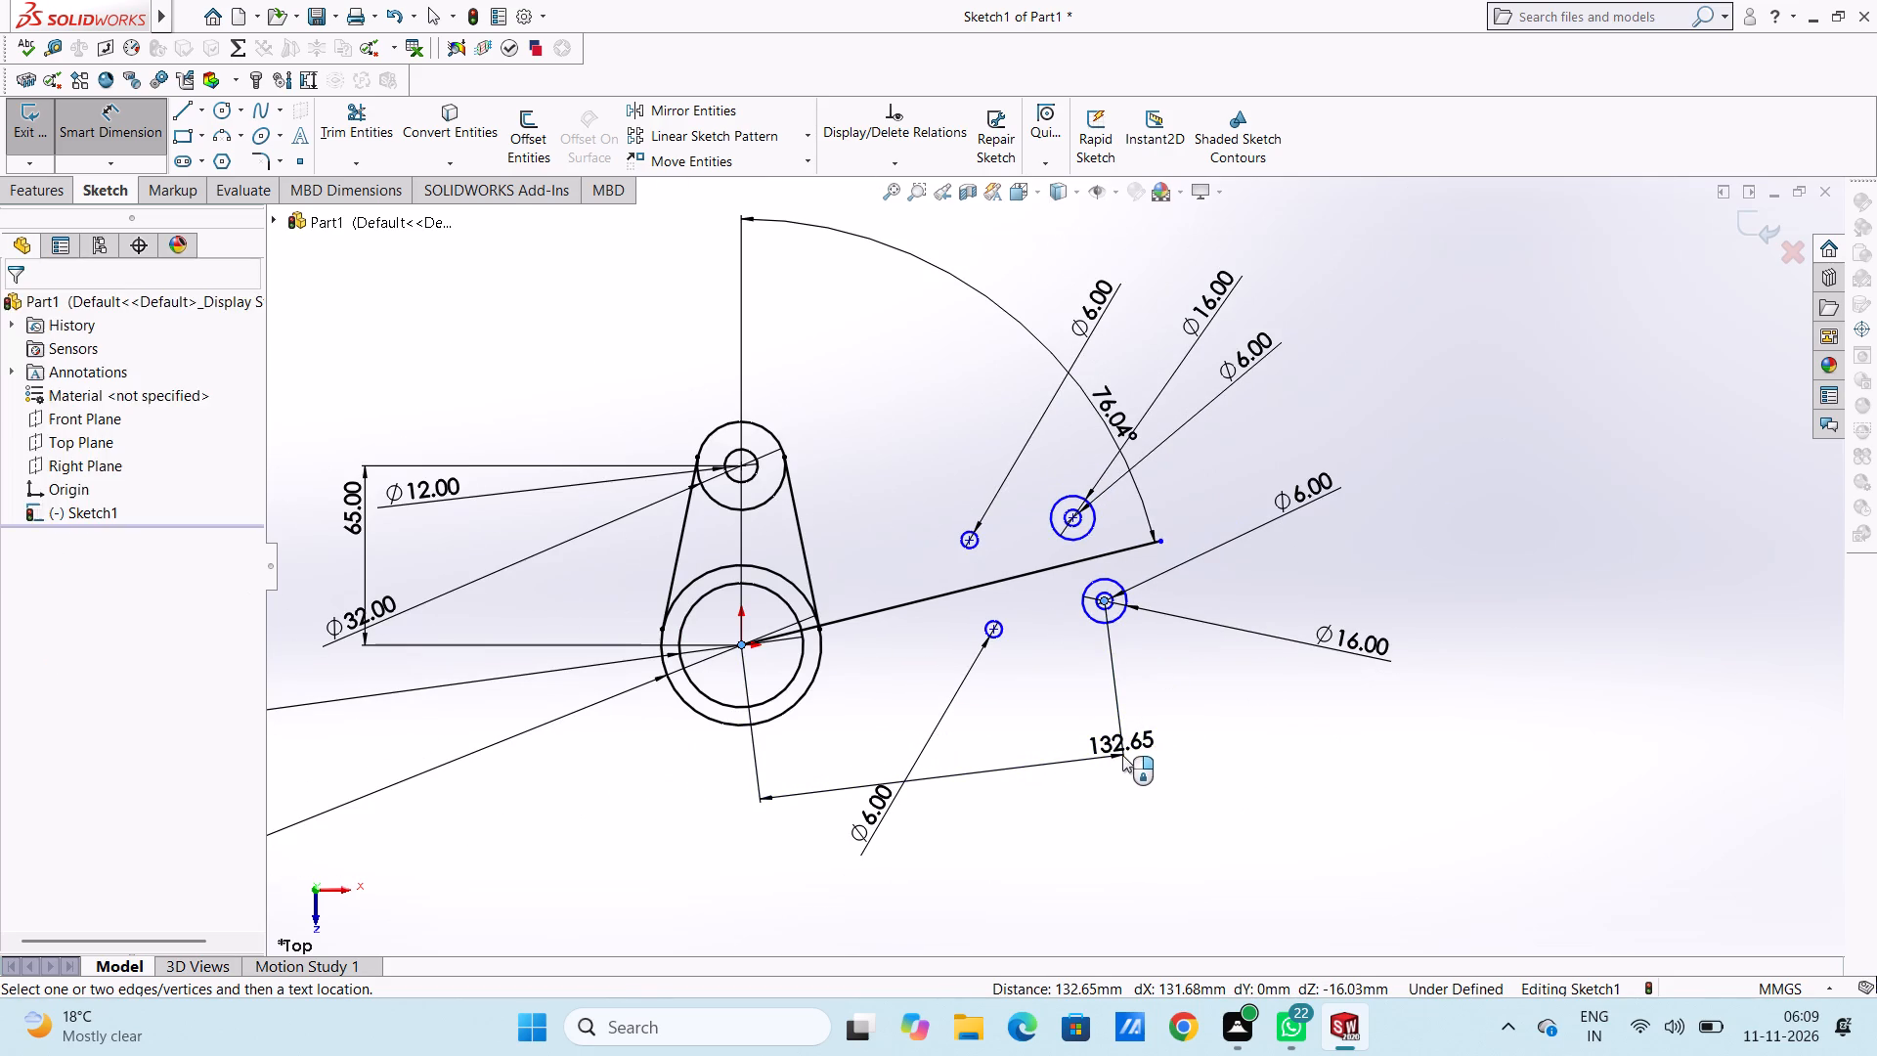
{"action": "key", "text": "1"}
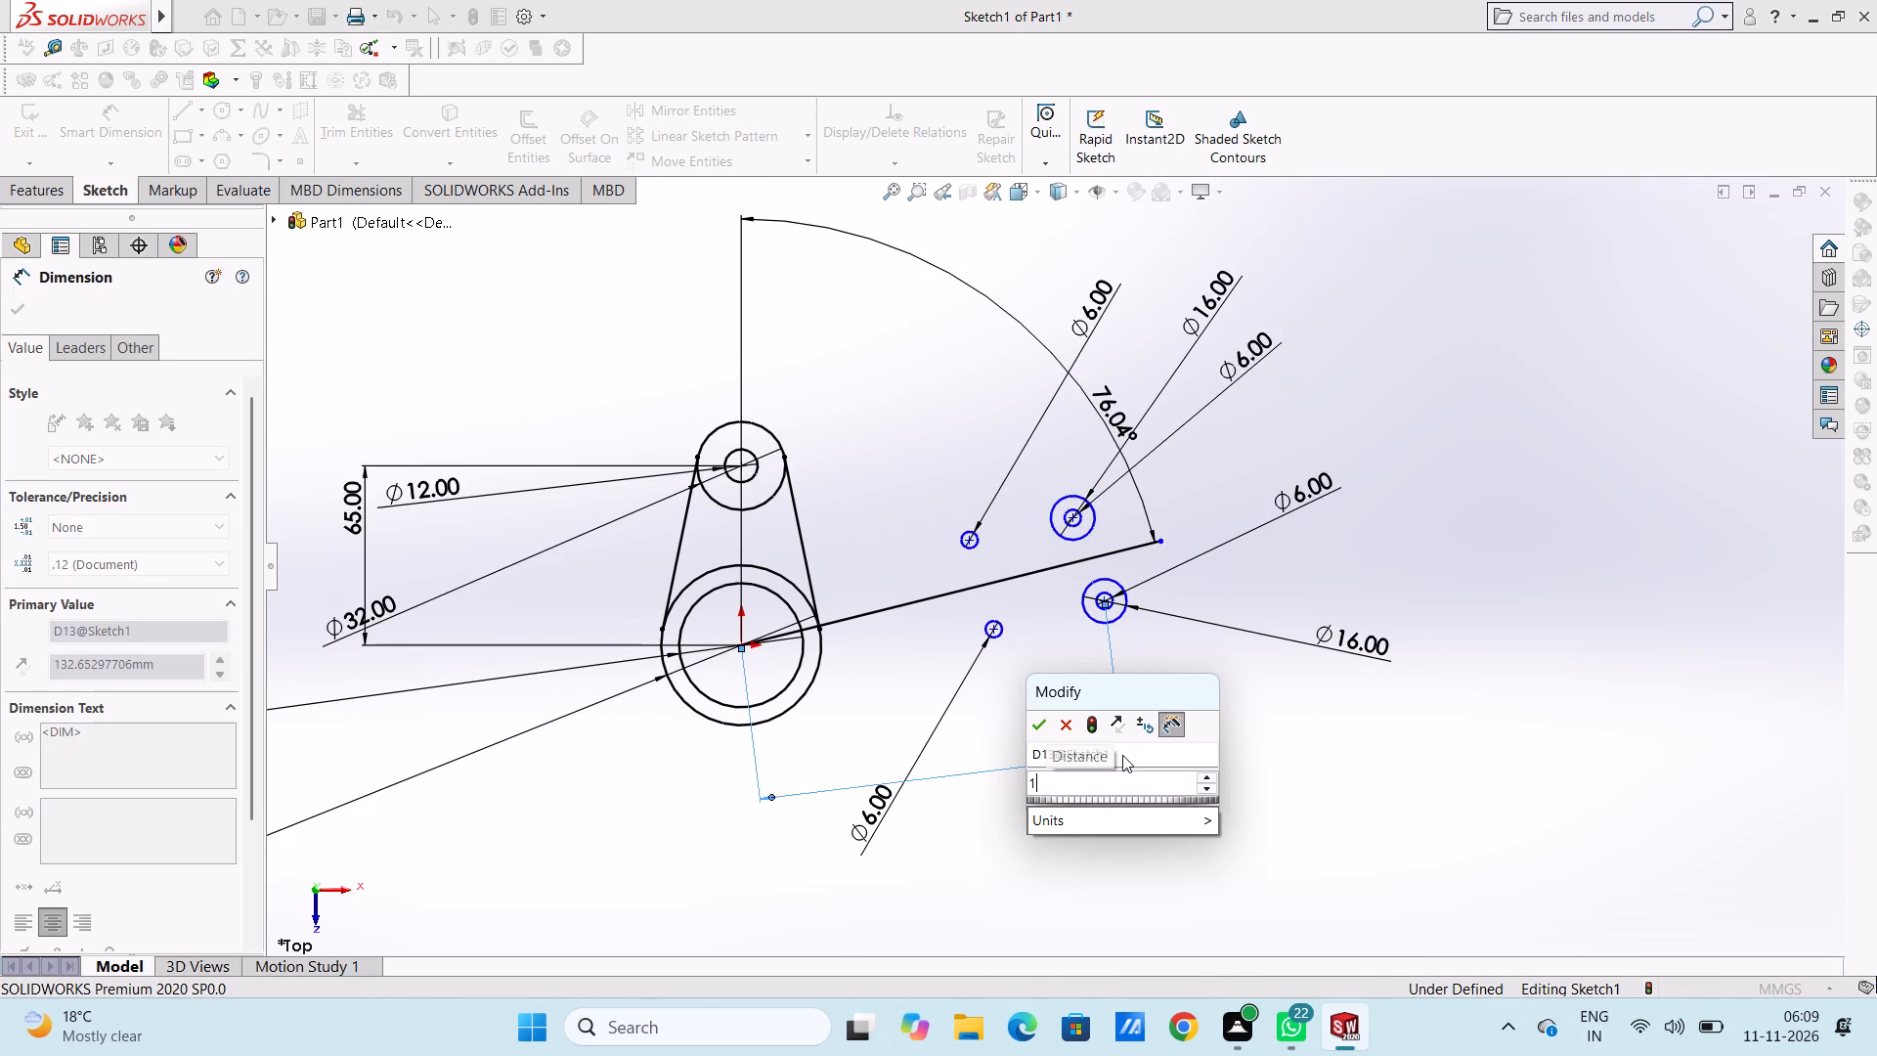
{"action": "key", "text": "1"}
{"action": "type", "text": "0.5-"}
{"action": "key", "text": "8"}
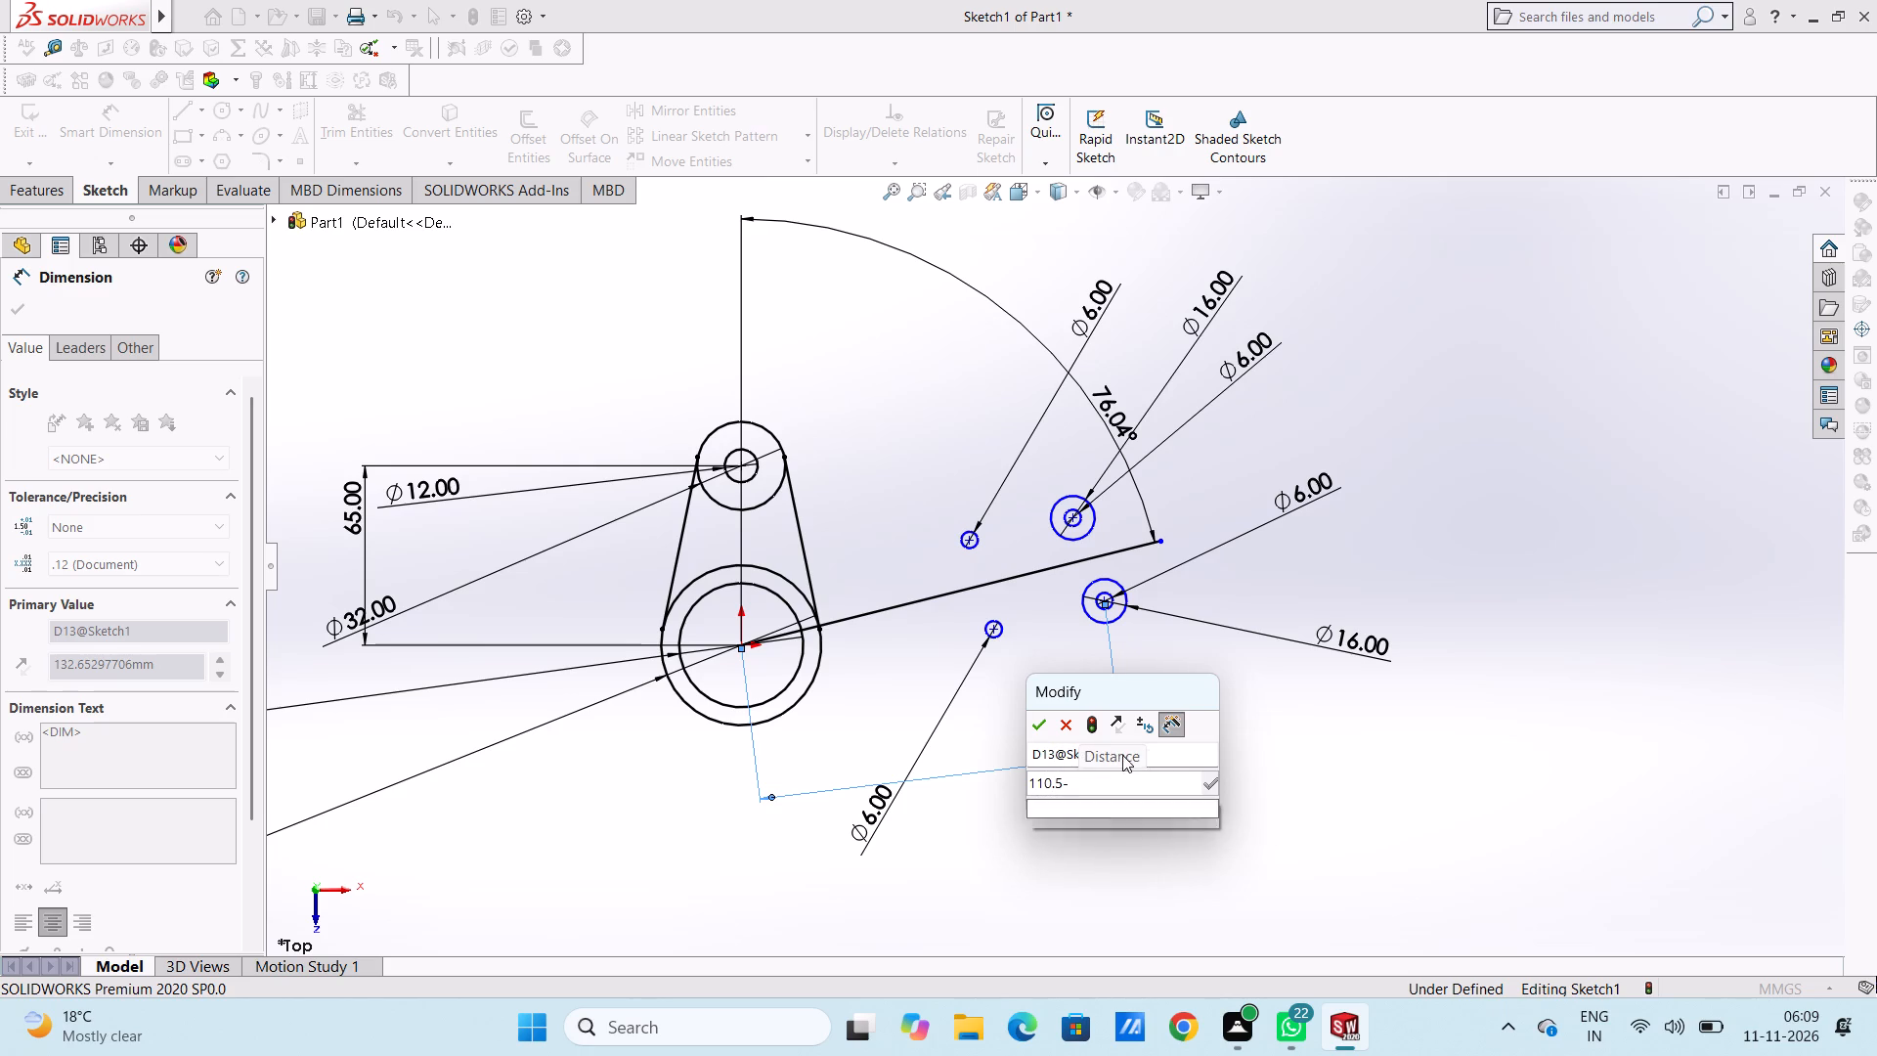
{"action": "key", "text": "Return"}
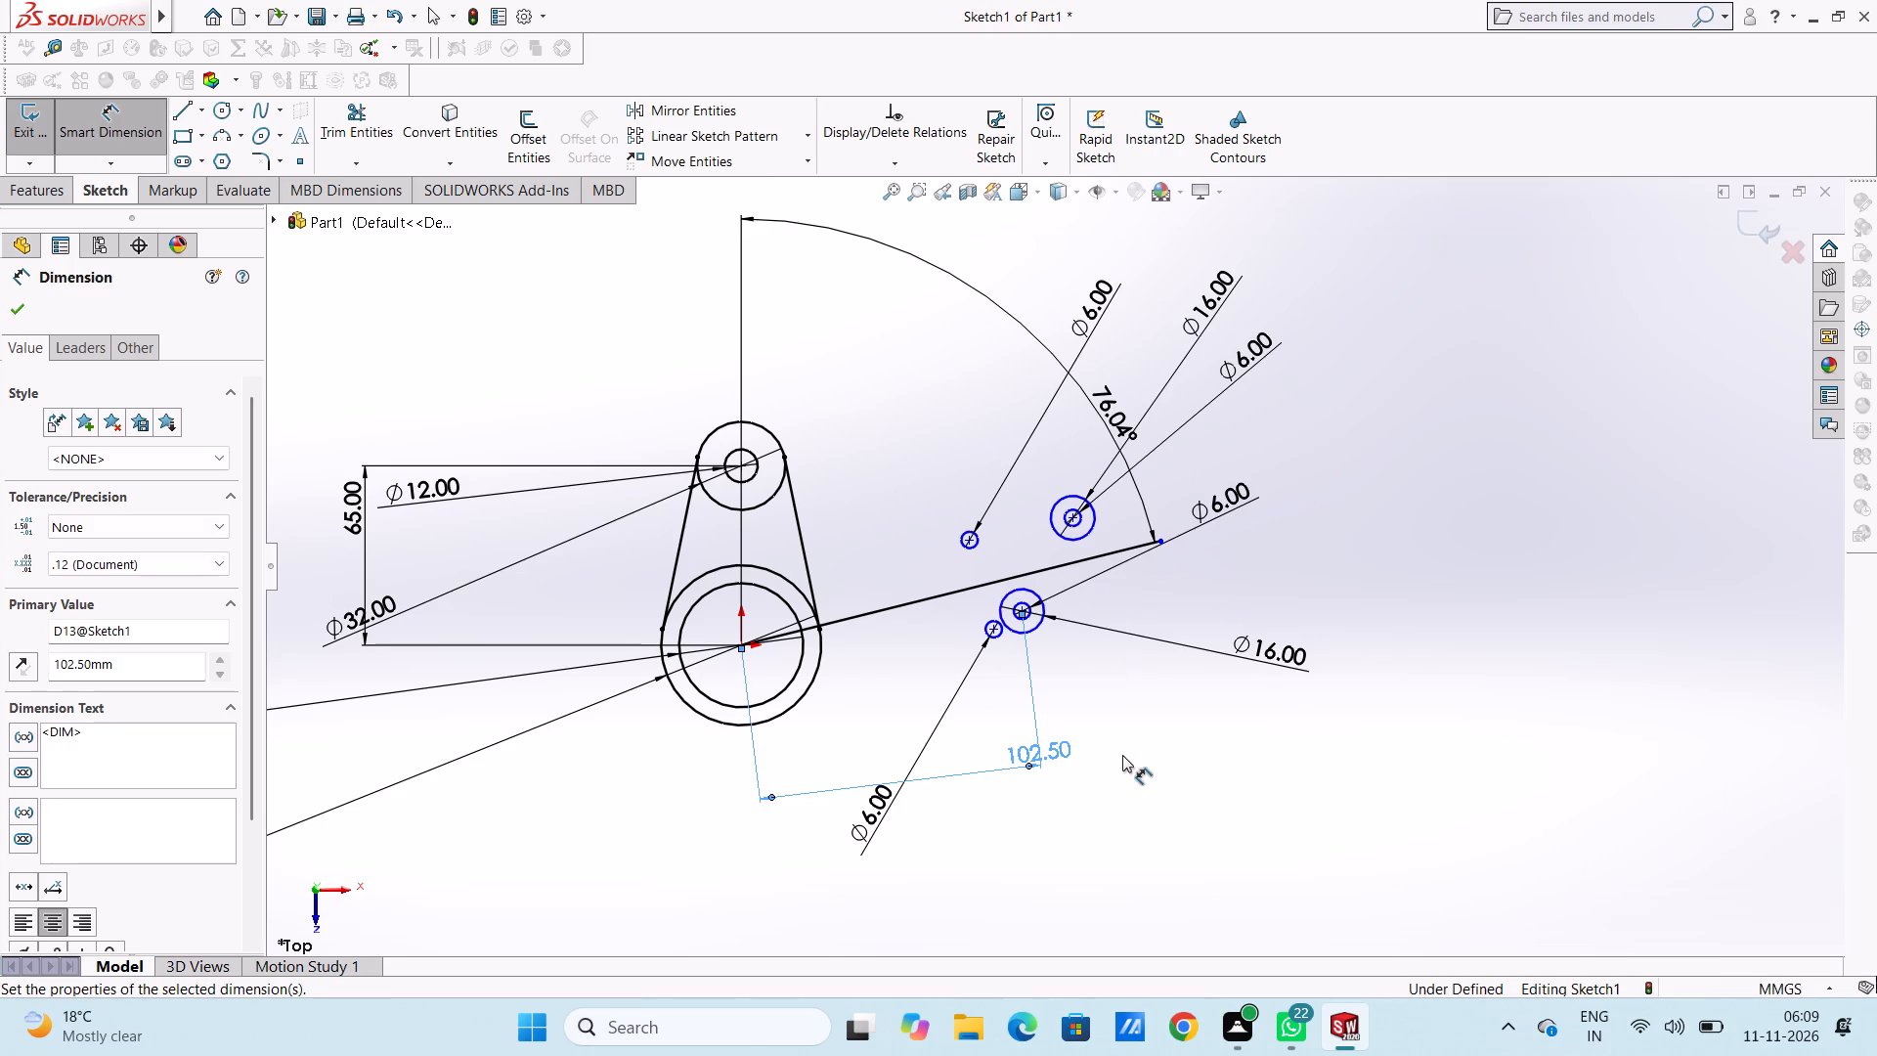
{"action": "left_click", "coordinate": [1101, 693]}
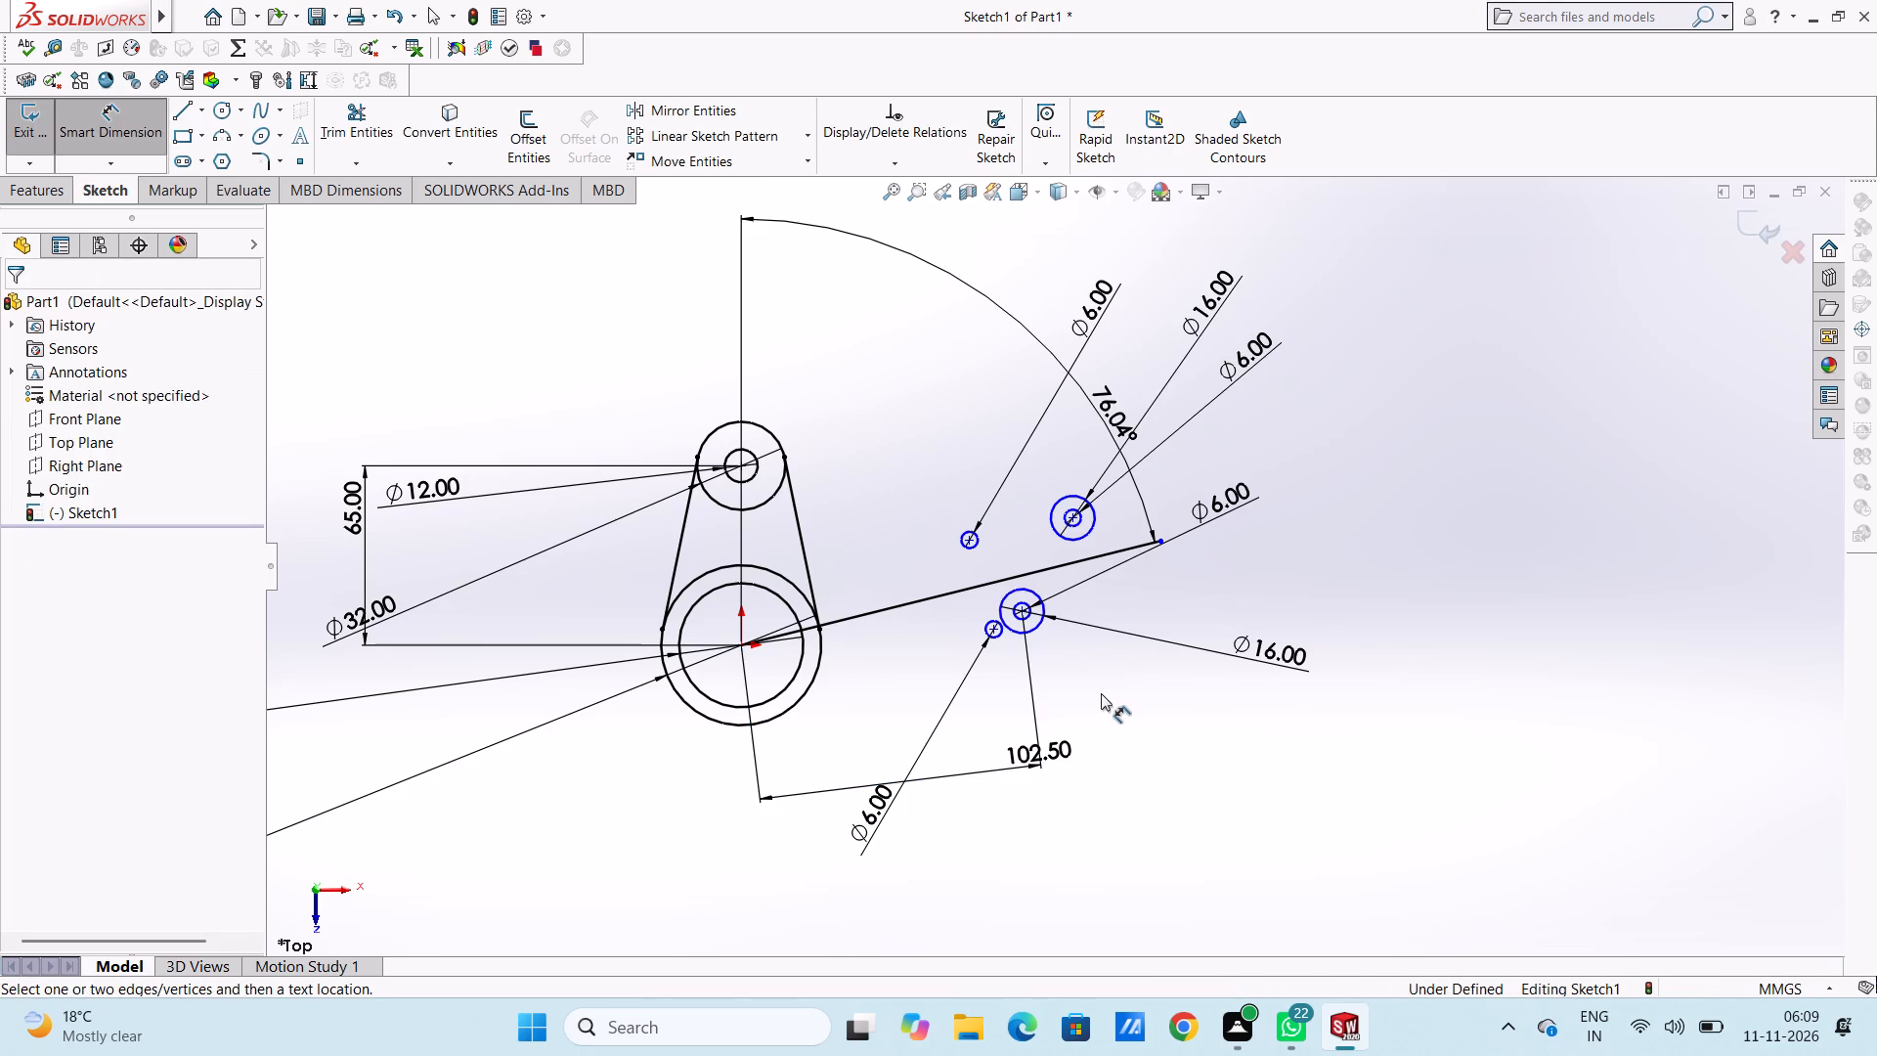
Dimension the distance between the centres of the single small circle and the concentric pair below the inclined line as 45 mm.
{"action": "scroll", "coordinate": [1042, 526], "scroll_direction": "down", "scroll_amount": 1}
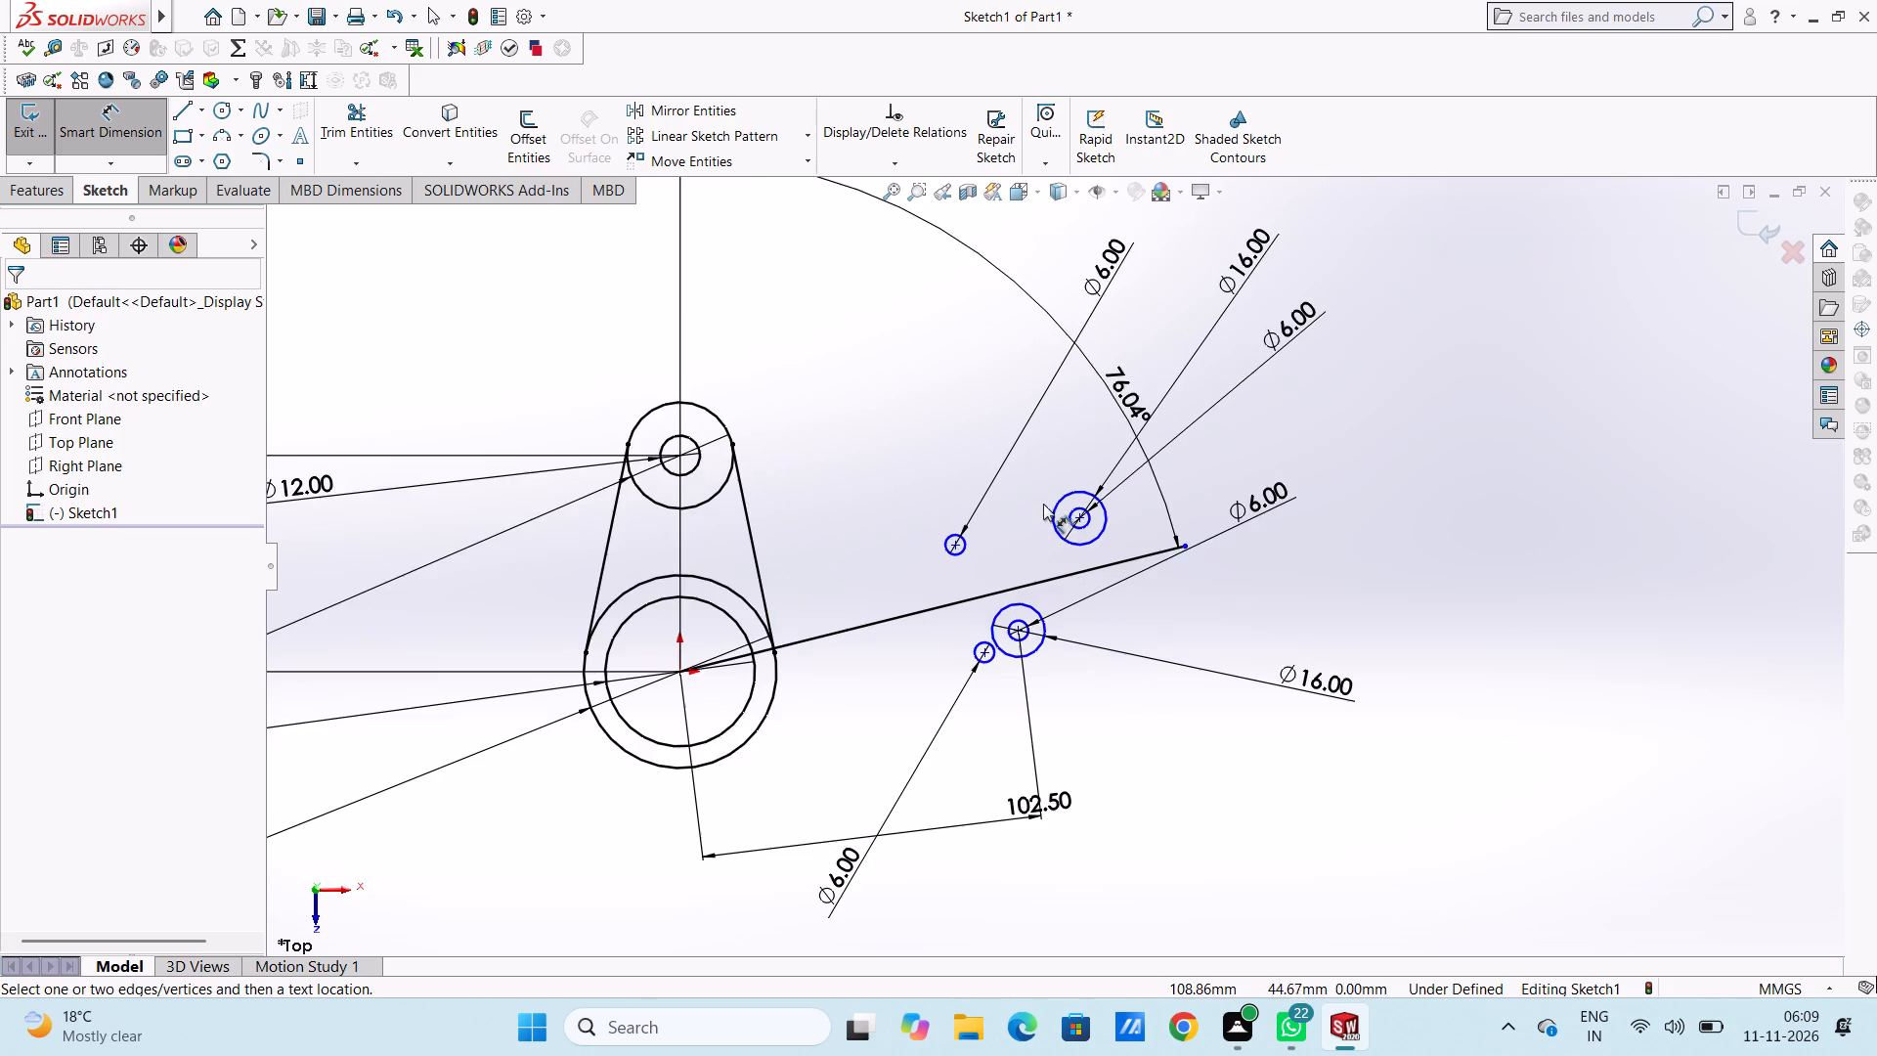
{"action": "scroll", "coordinate": [1039, 518], "scroll_direction": "down", "scroll_amount": 1}
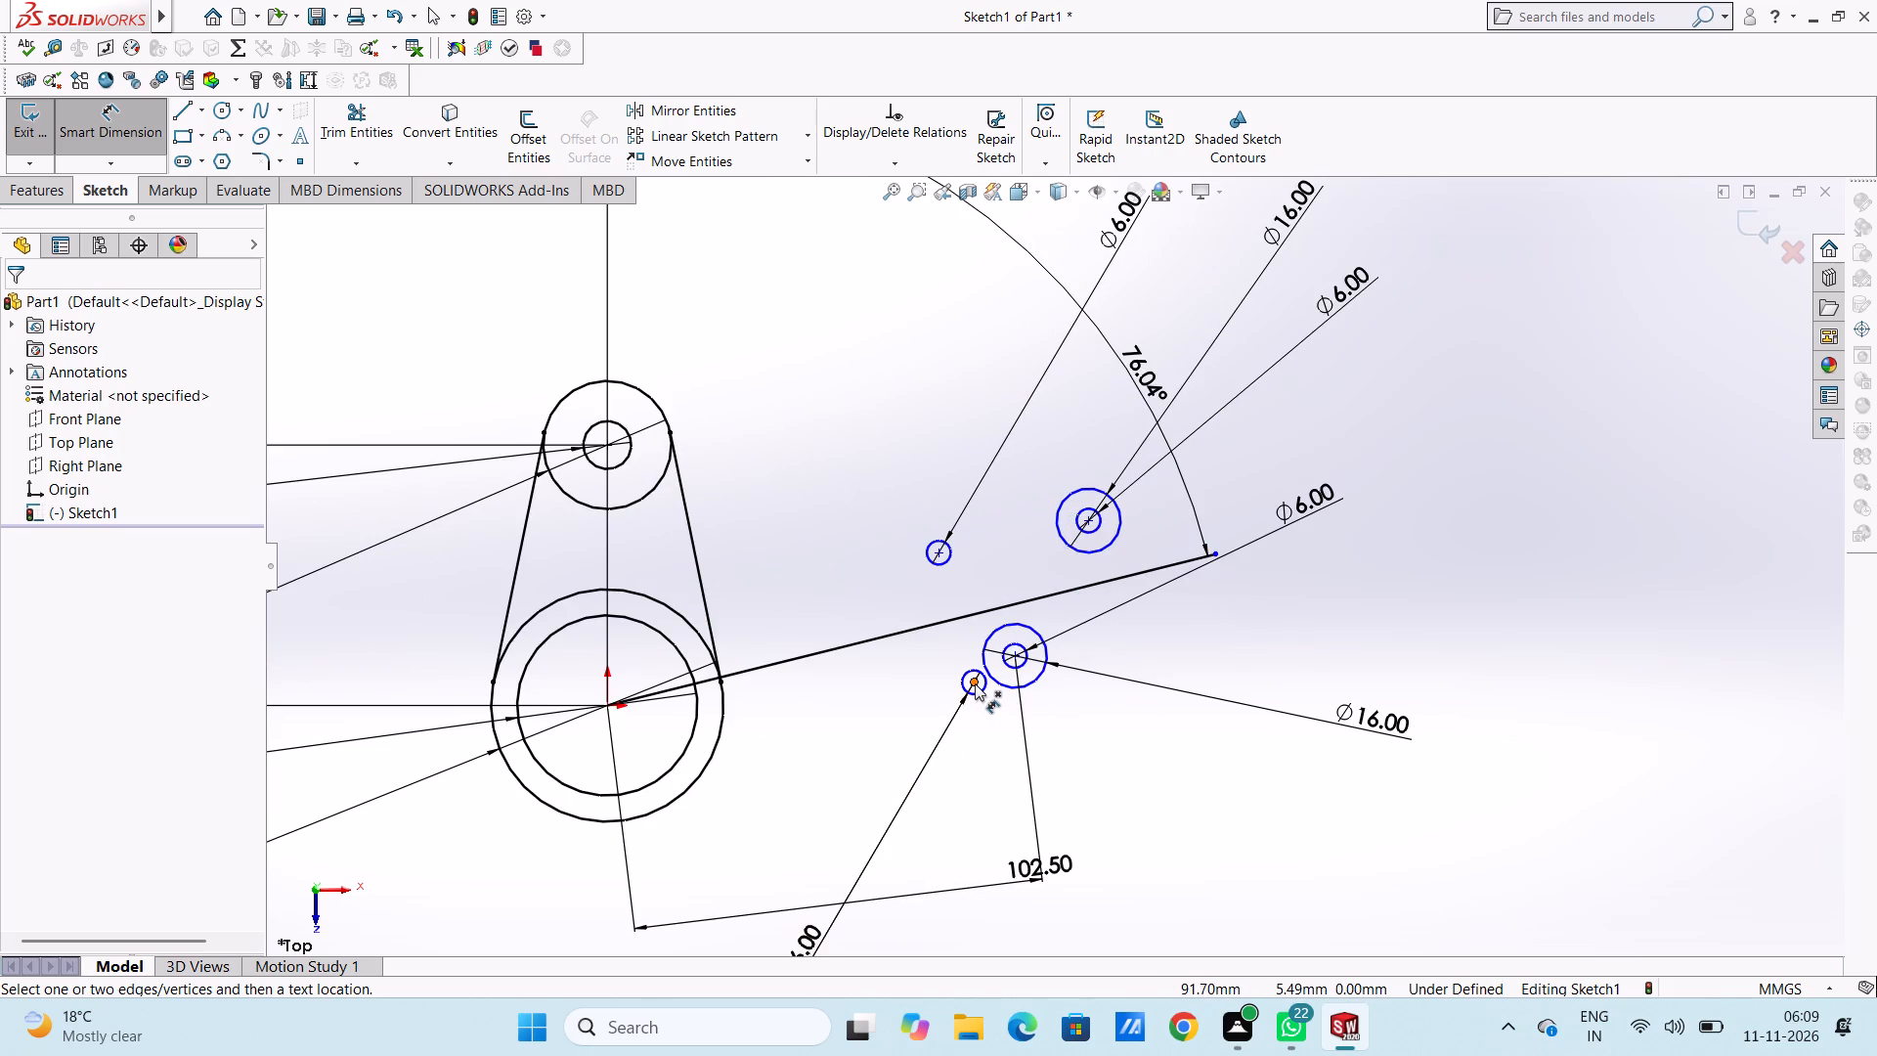
{"action": "left_click", "coordinate": [975, 682]}
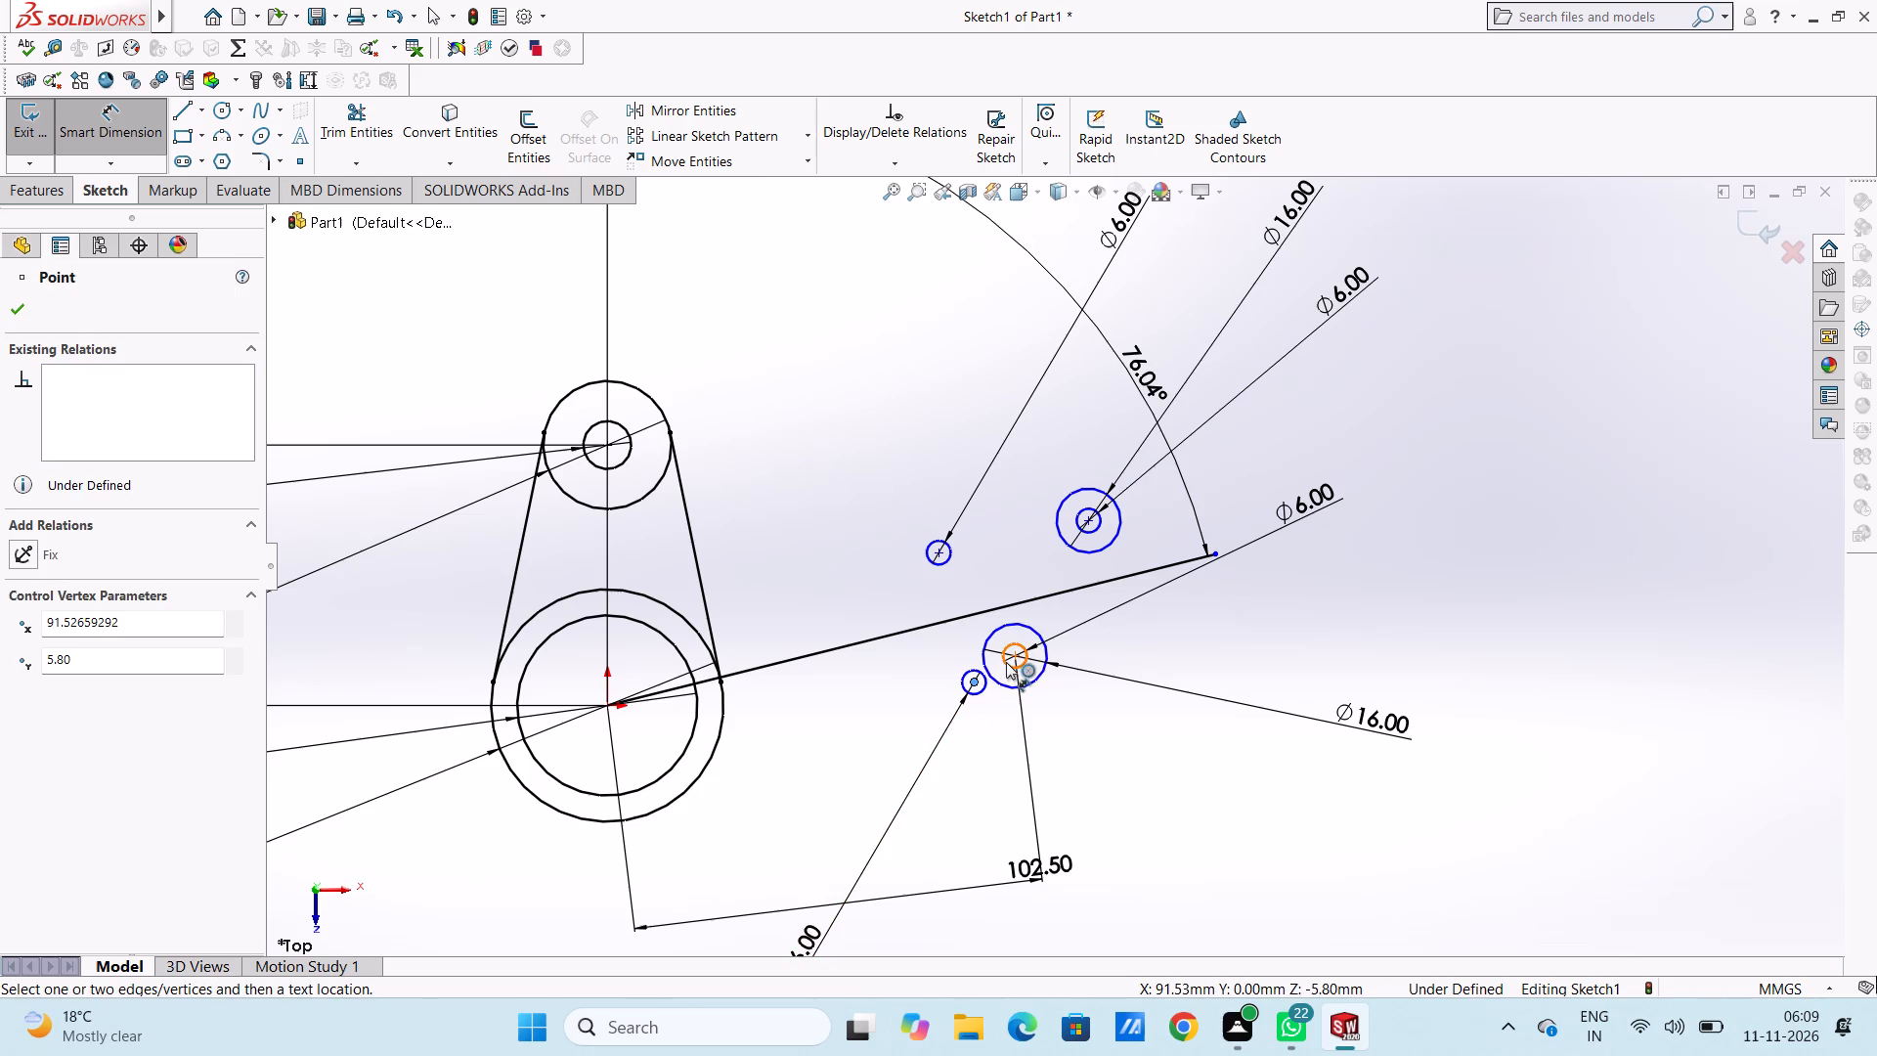
{"action": "left_click", "coordinate": [1018, 658]}
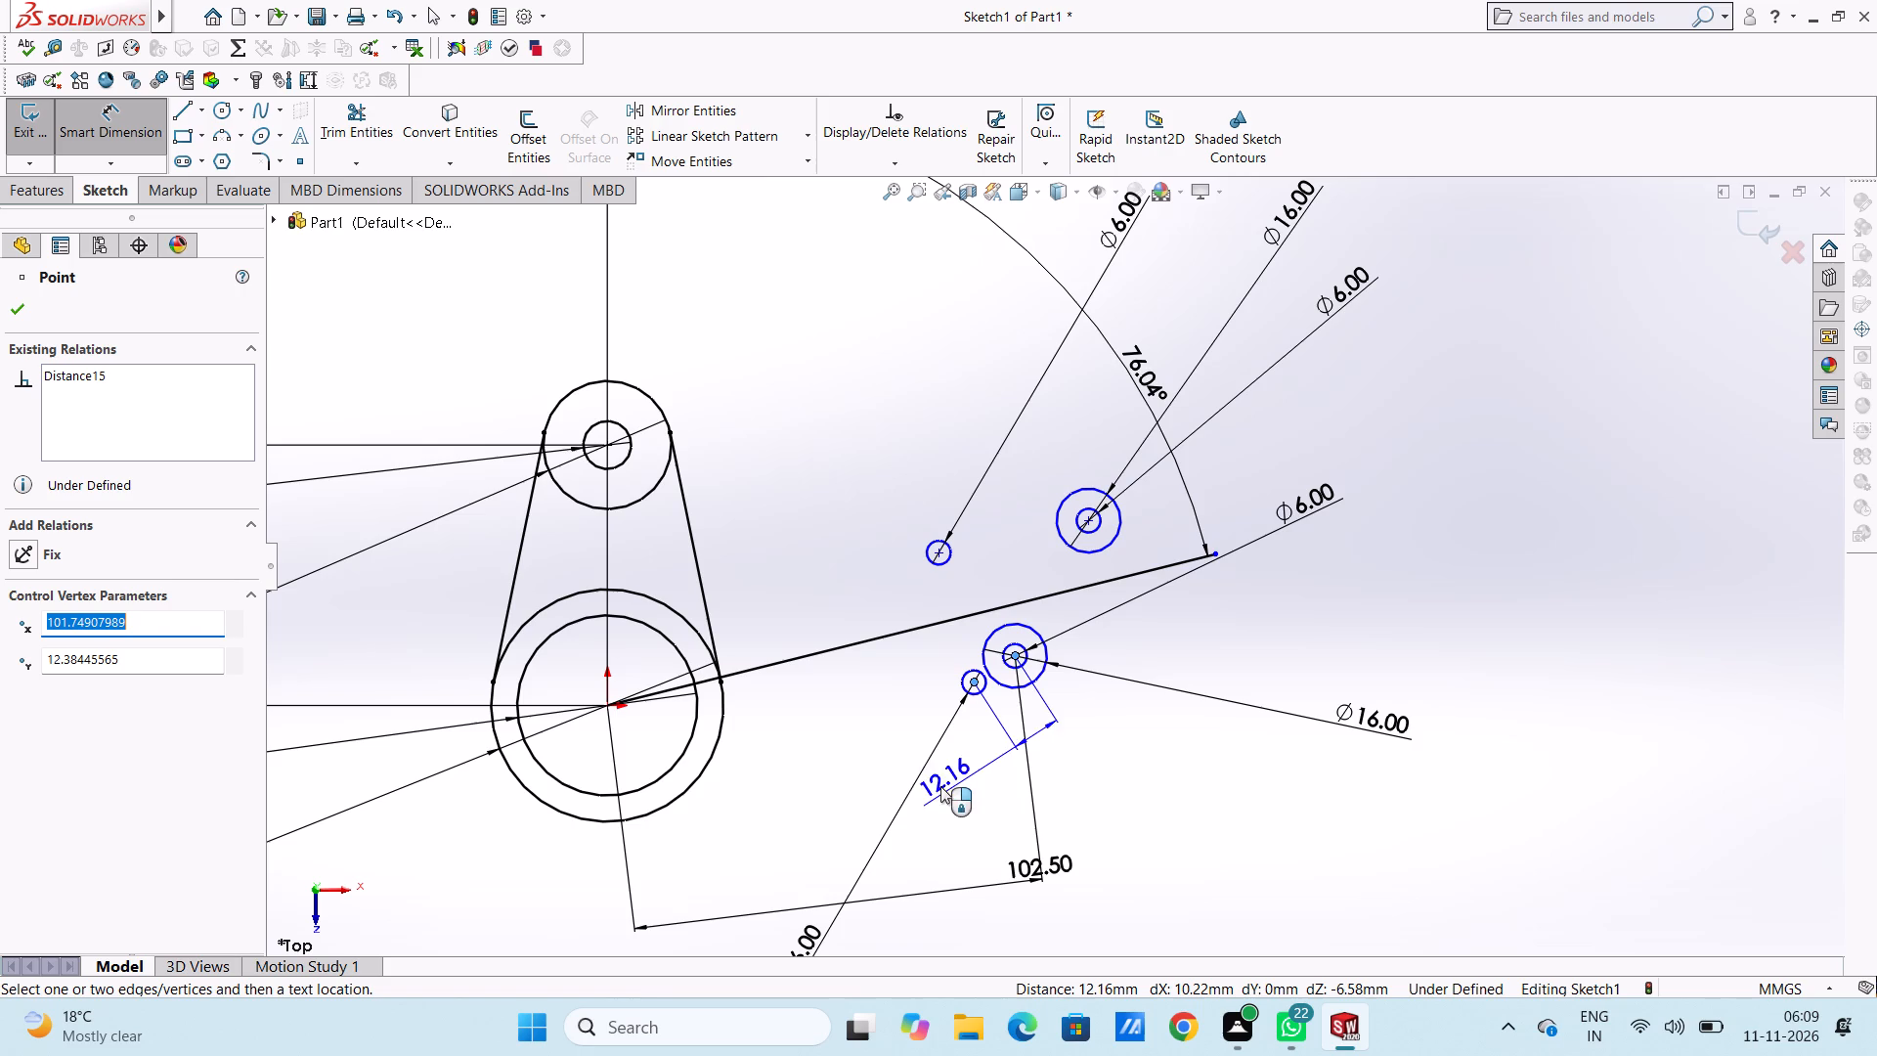
{"action": "left_click", "coordinate": [977, 682]}
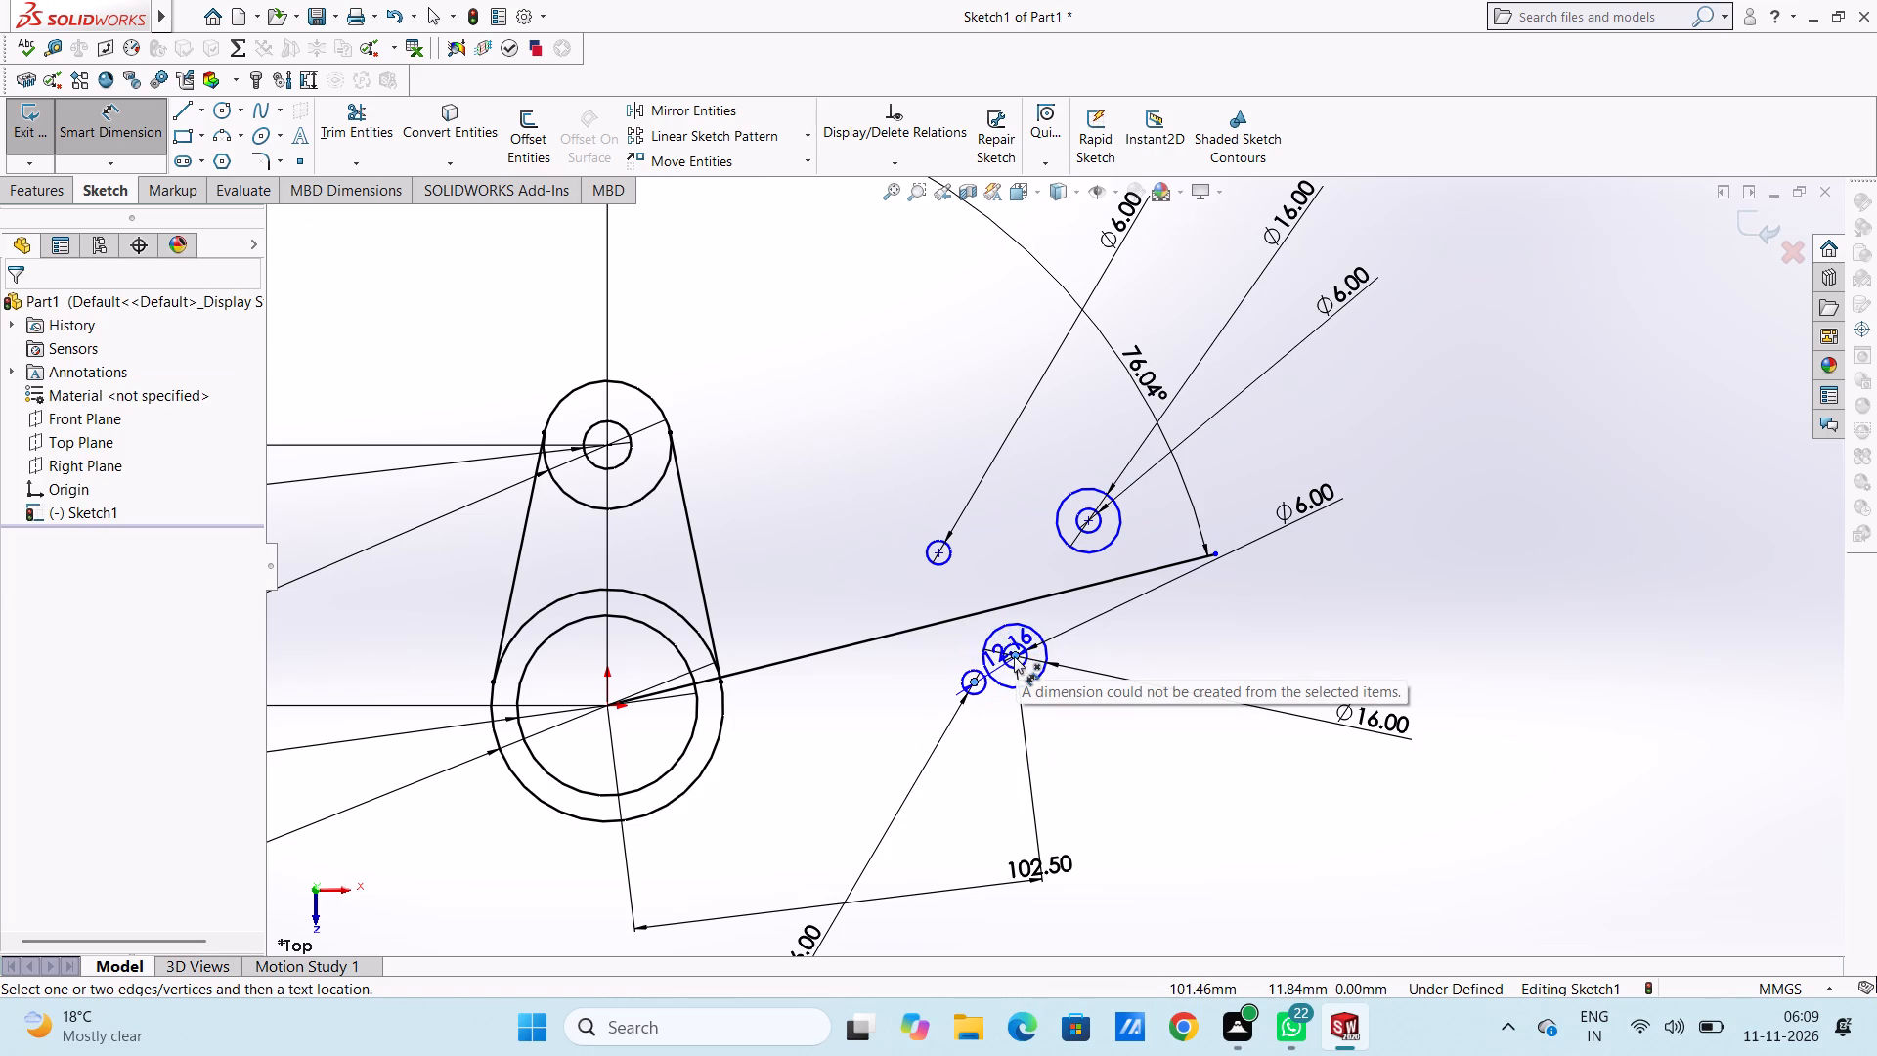
{"action": "left_click", "coordinate": [1014, 653]}
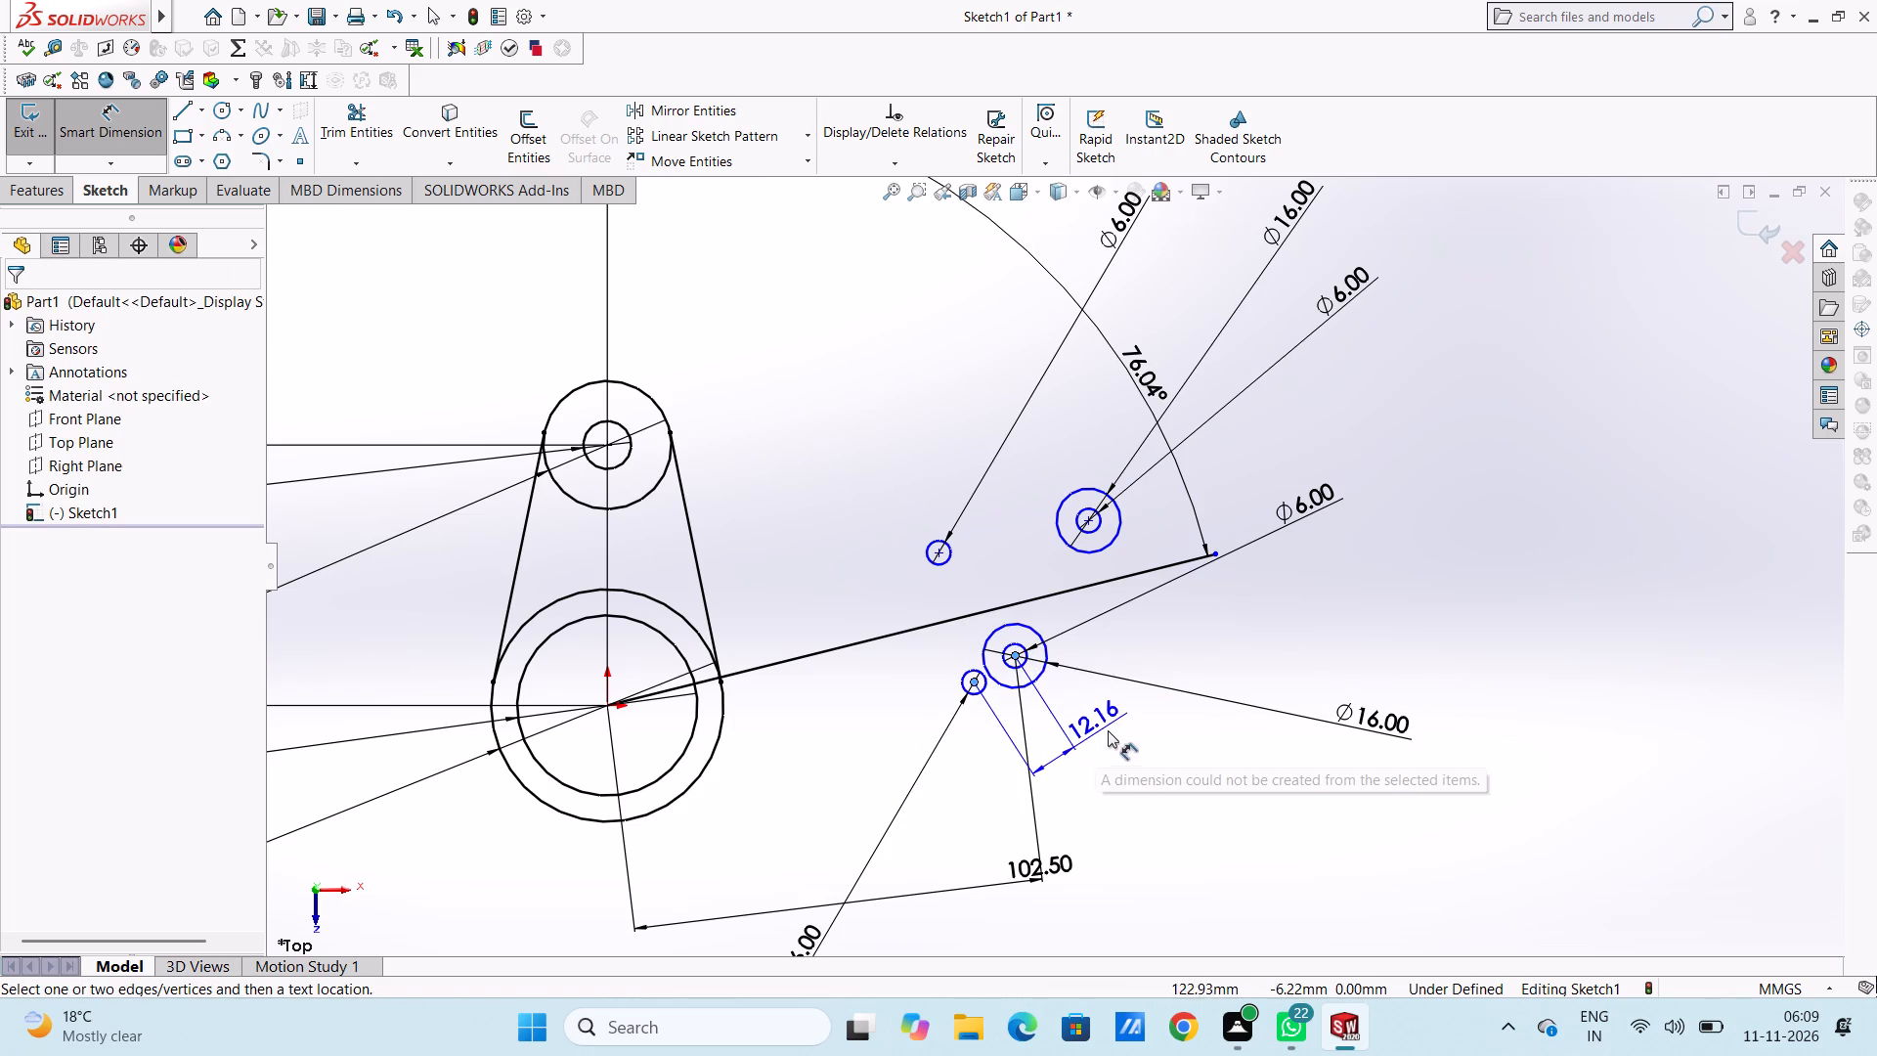
{"action": "left_click", "coordinate": [1153, 768]}
{"action": "left_click", "coordinate": [1132, 781]}
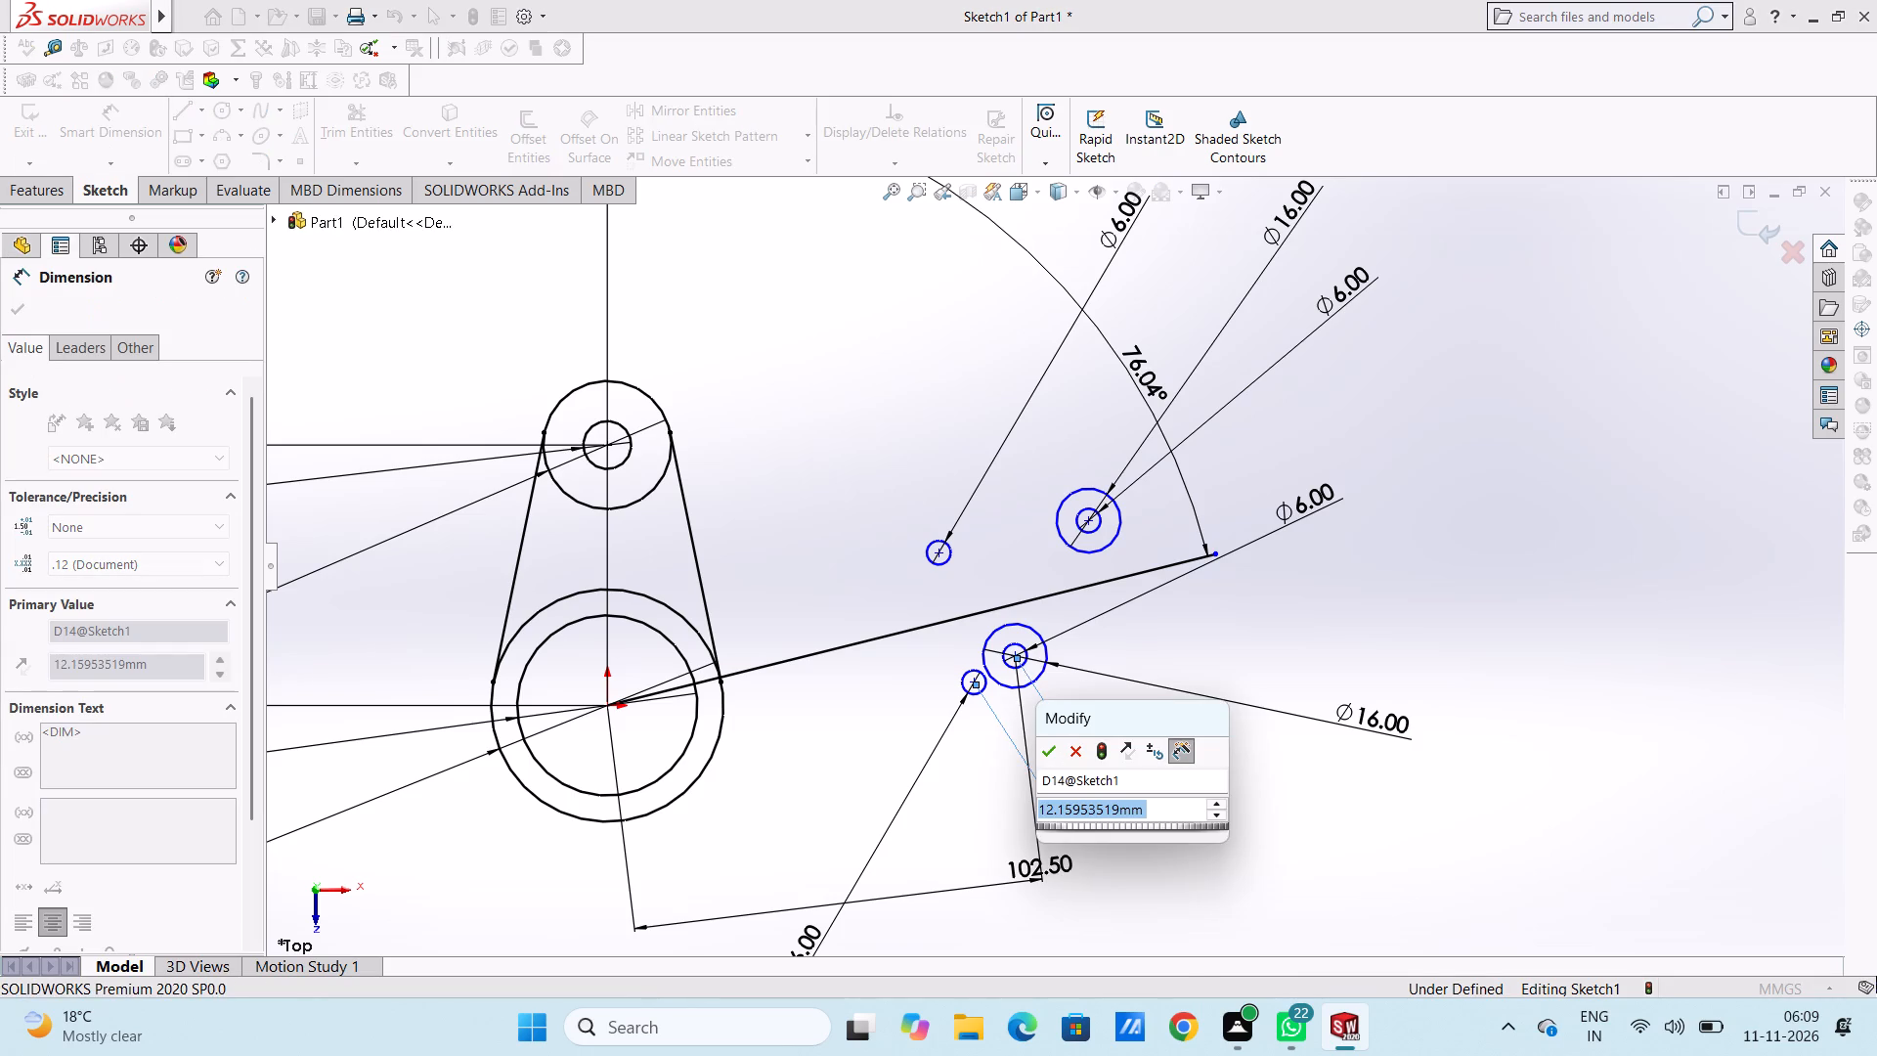
{"action": "type", "text": "45"}
{"action": "key", "text": "Return"}
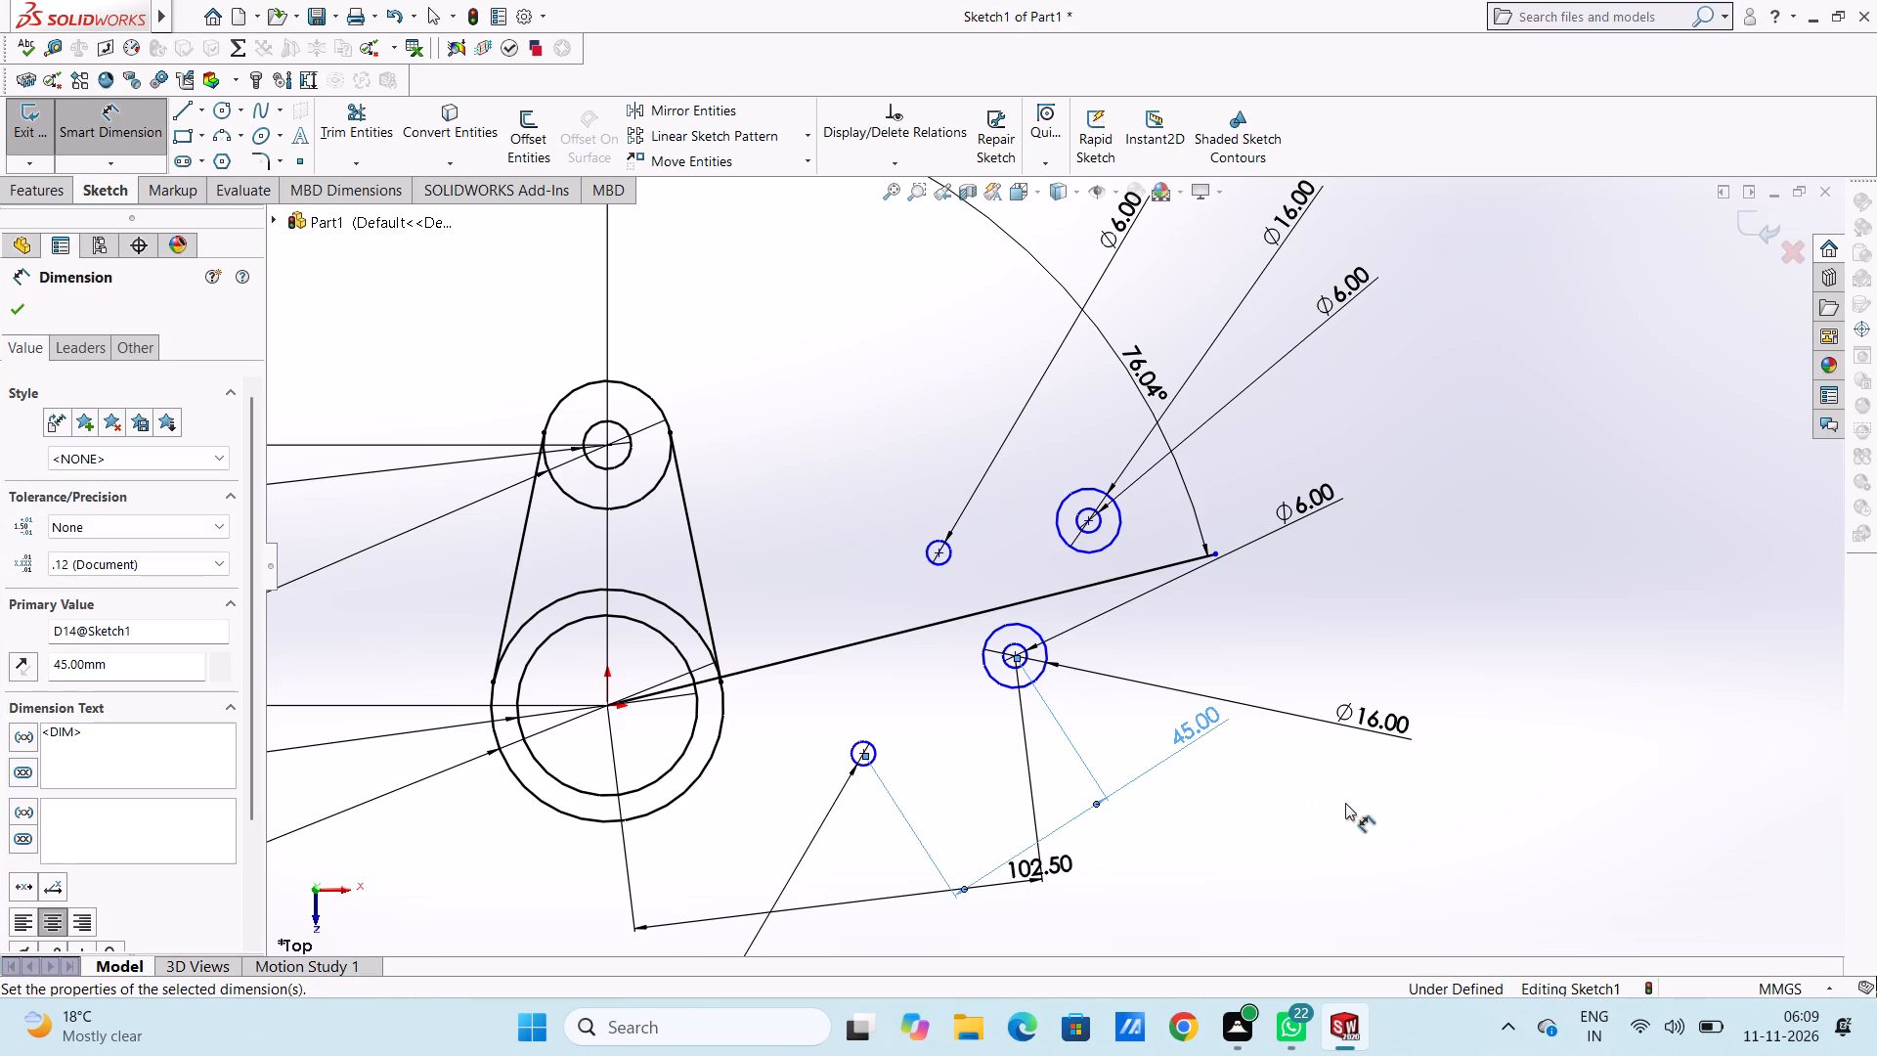
{"action": "left_click", "coordinate": [921, 706]}
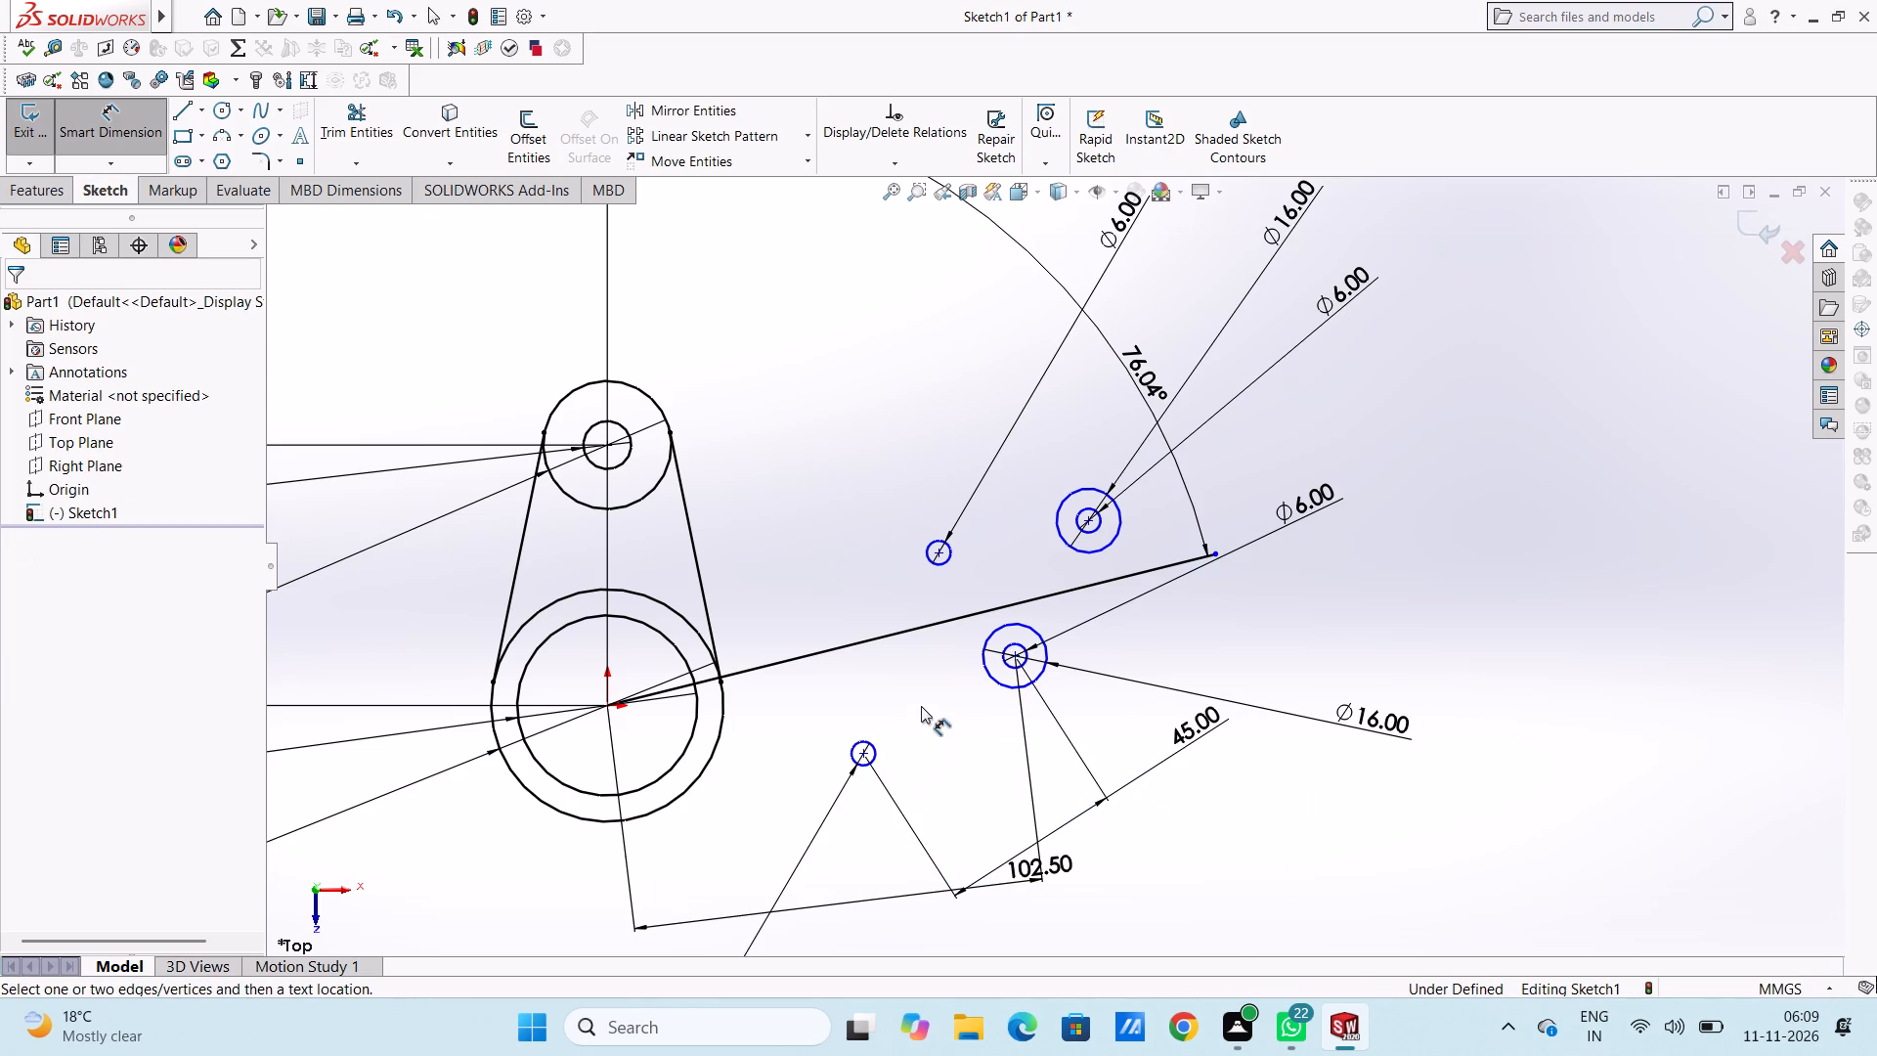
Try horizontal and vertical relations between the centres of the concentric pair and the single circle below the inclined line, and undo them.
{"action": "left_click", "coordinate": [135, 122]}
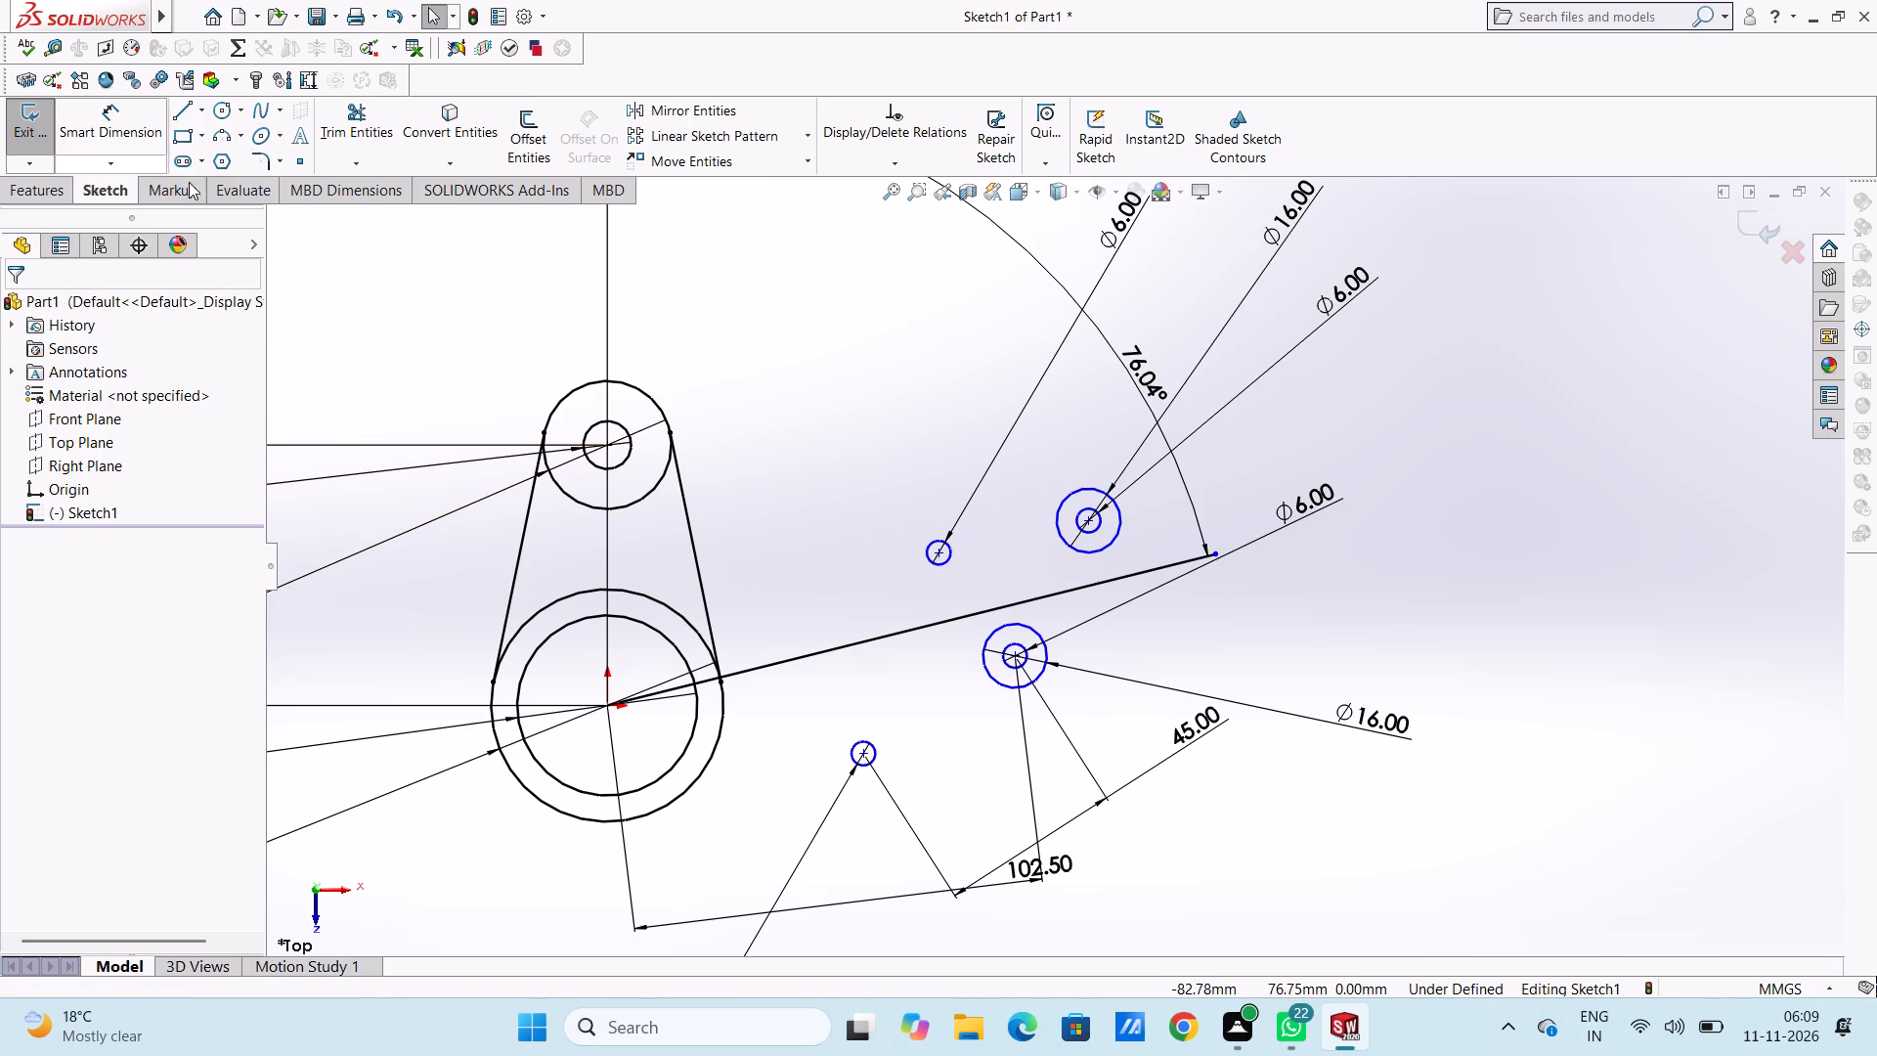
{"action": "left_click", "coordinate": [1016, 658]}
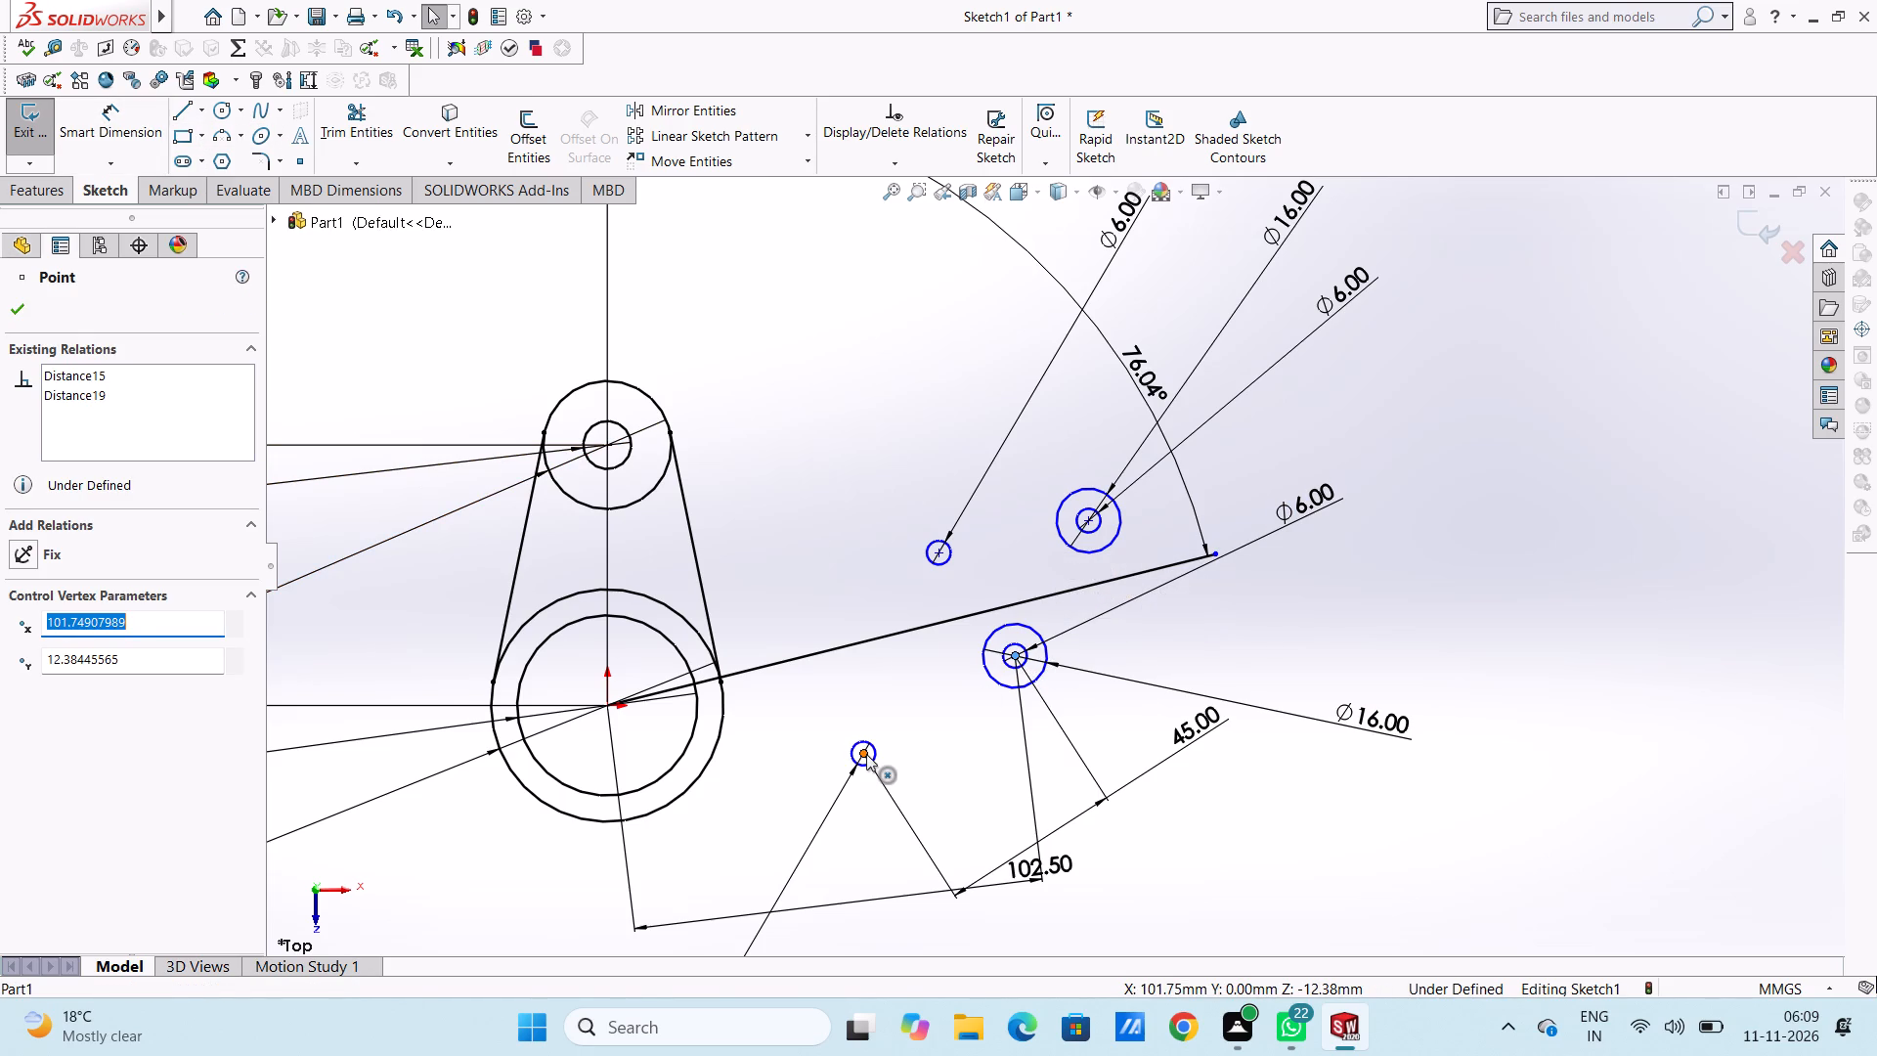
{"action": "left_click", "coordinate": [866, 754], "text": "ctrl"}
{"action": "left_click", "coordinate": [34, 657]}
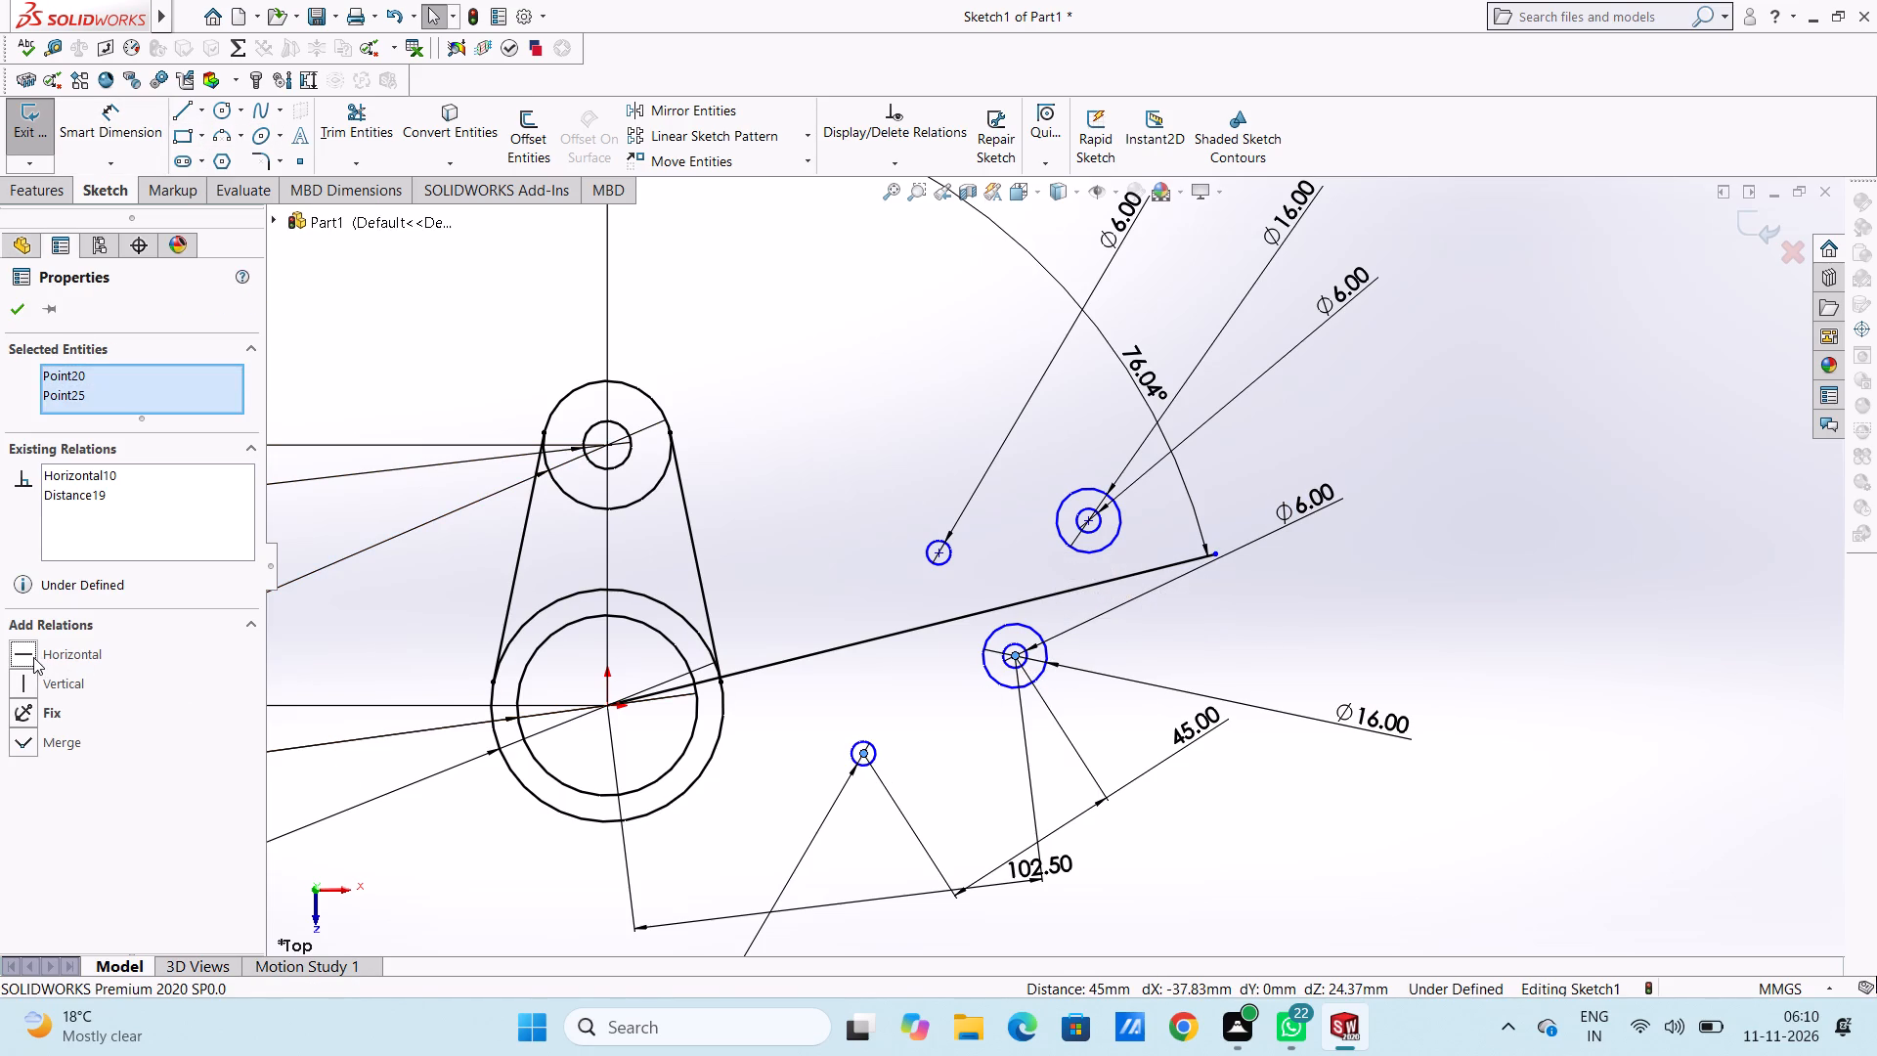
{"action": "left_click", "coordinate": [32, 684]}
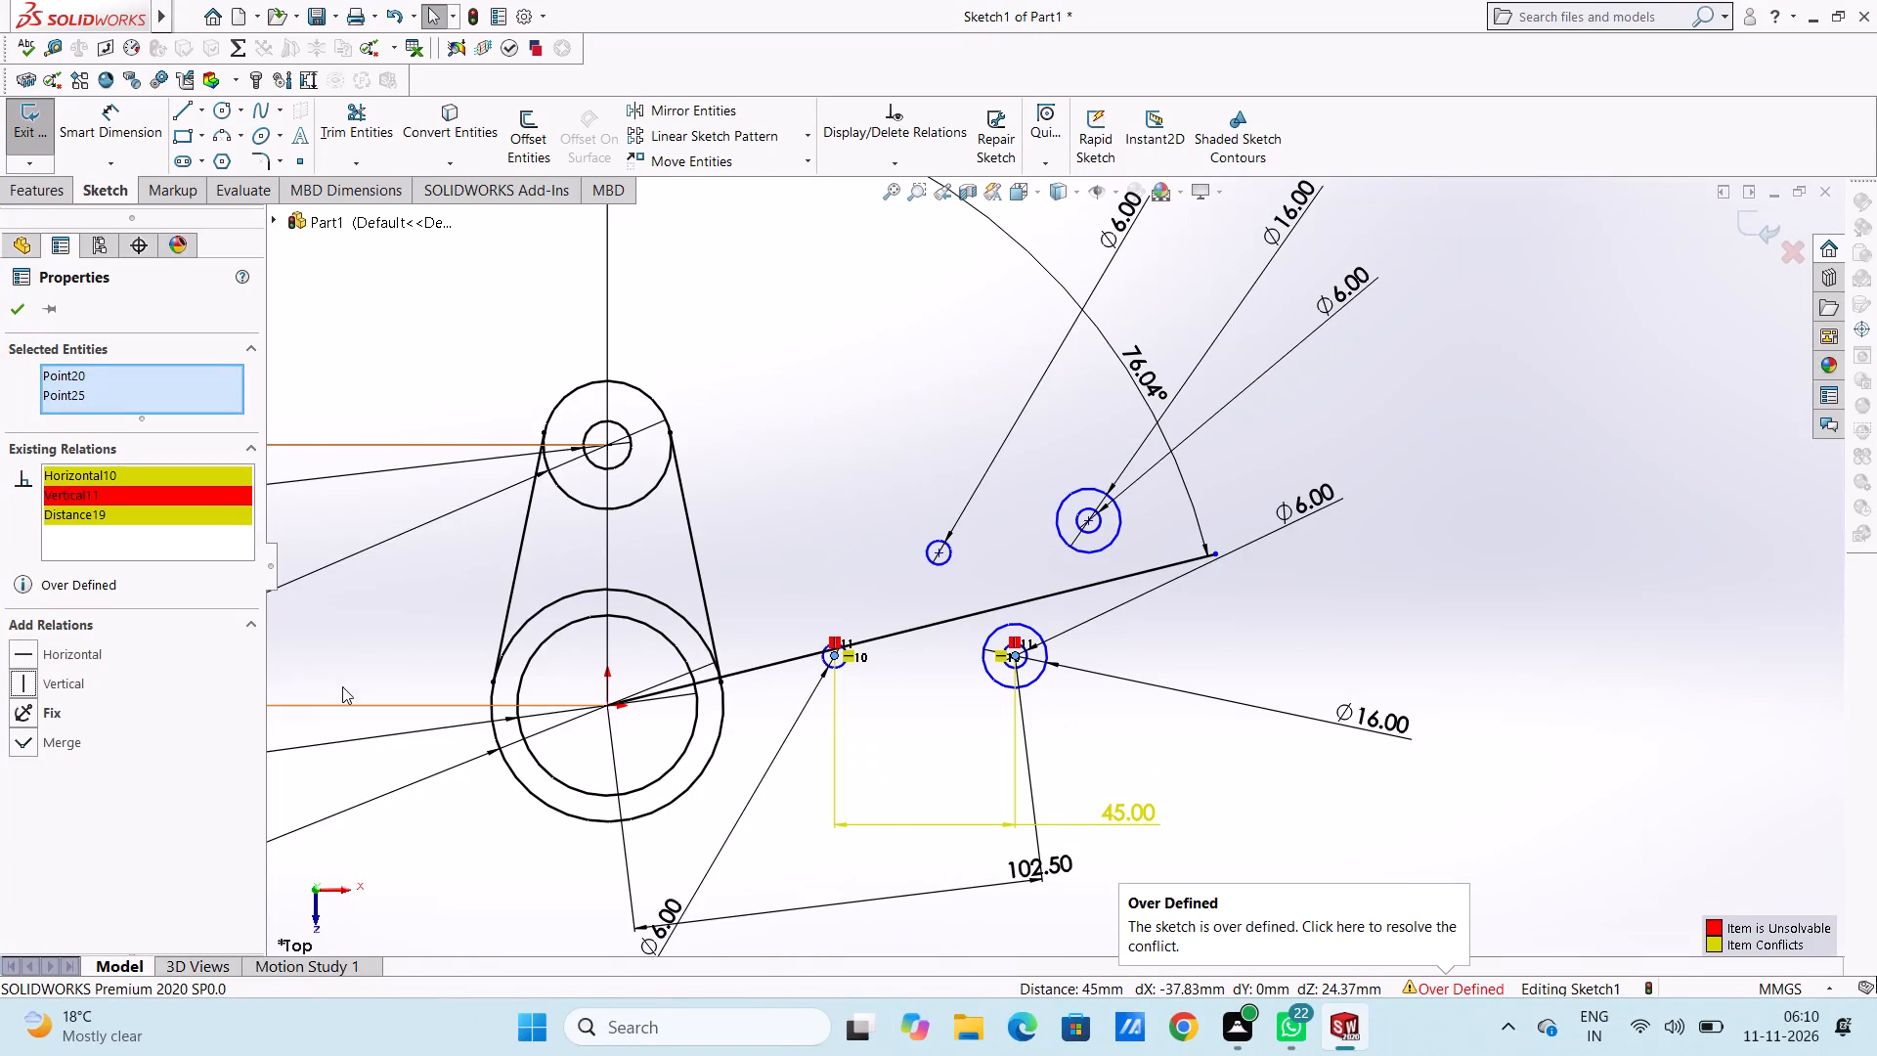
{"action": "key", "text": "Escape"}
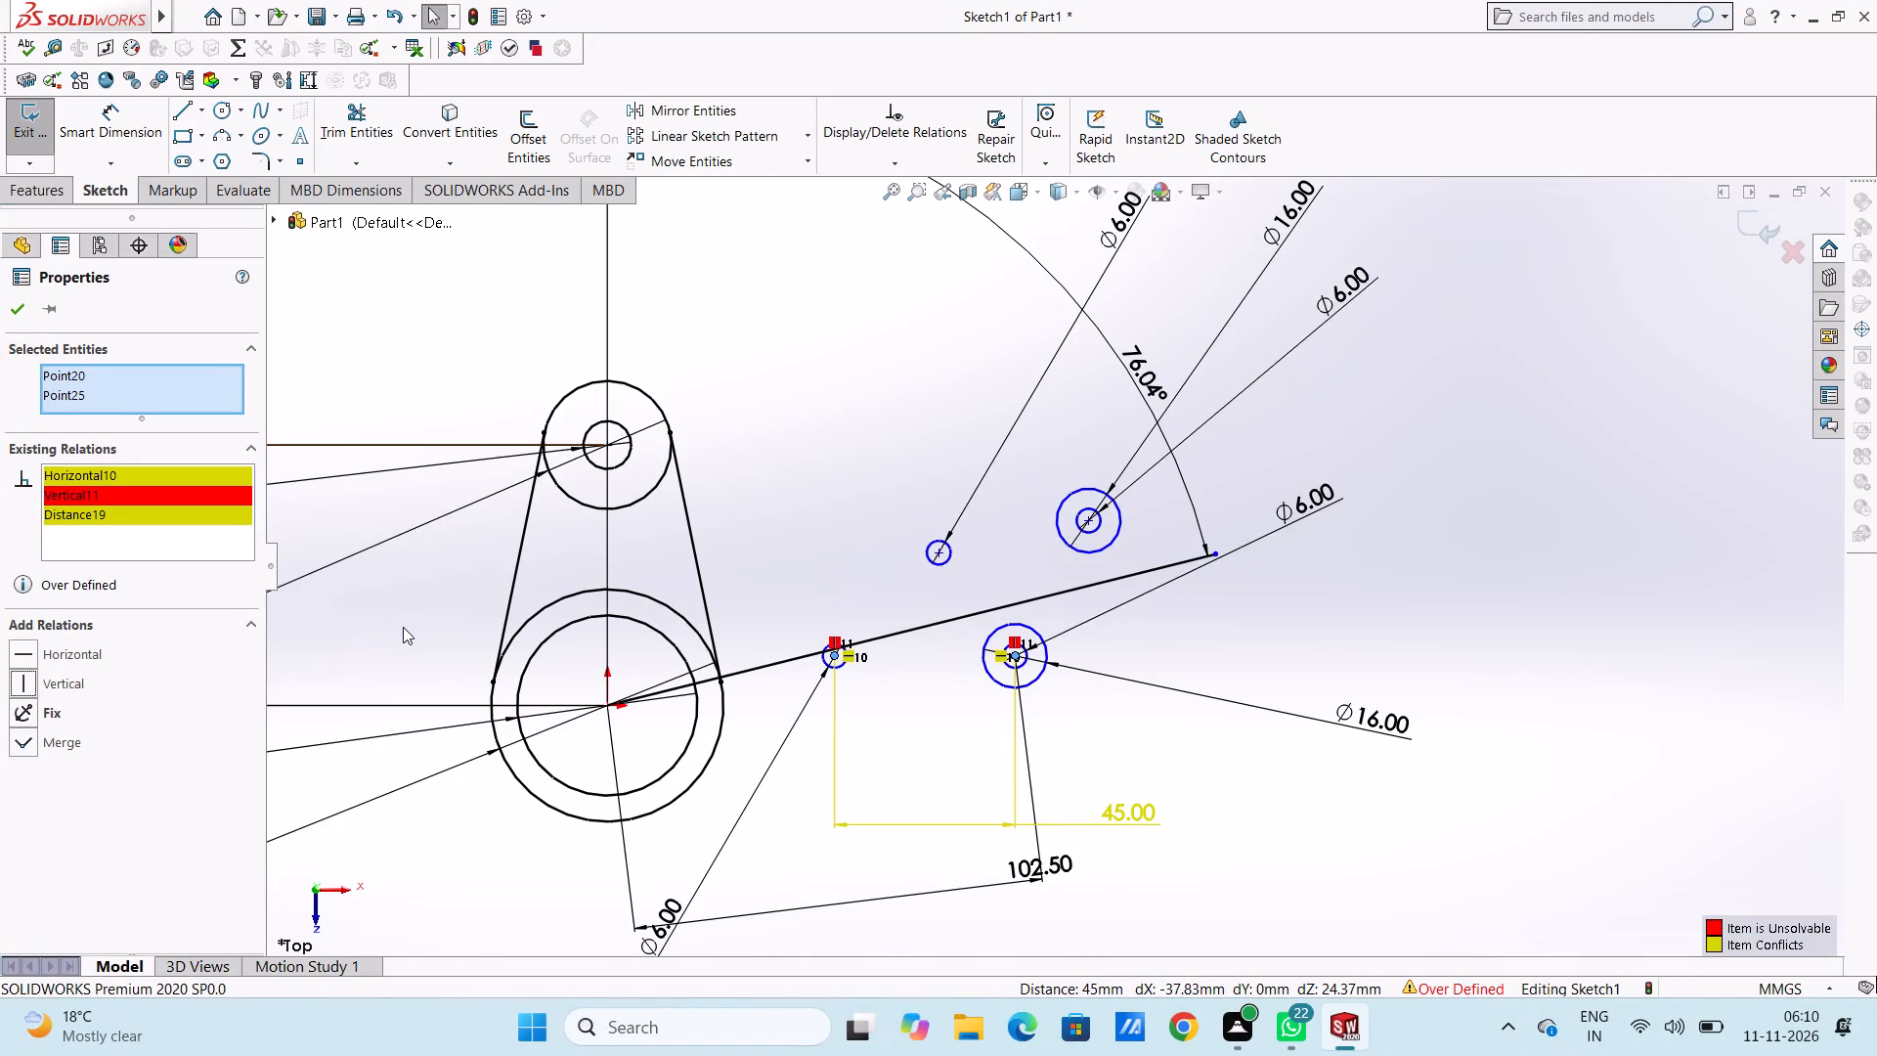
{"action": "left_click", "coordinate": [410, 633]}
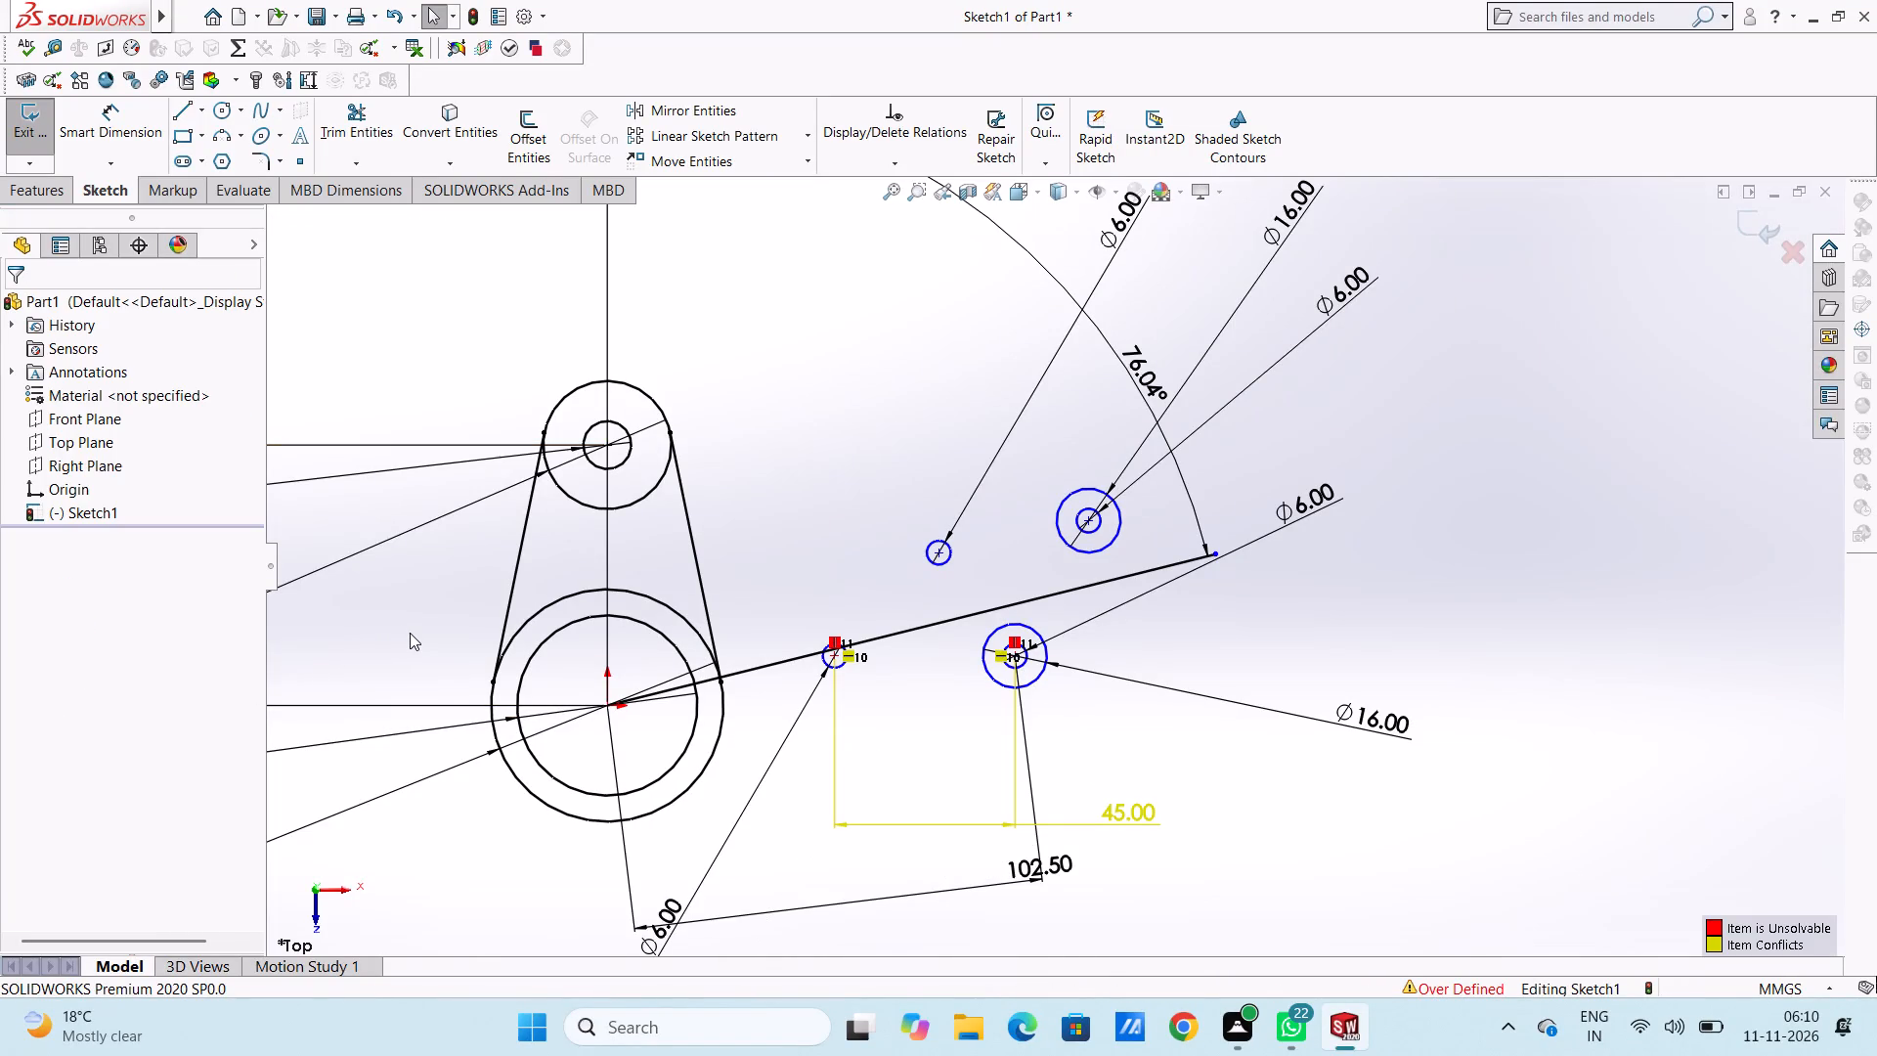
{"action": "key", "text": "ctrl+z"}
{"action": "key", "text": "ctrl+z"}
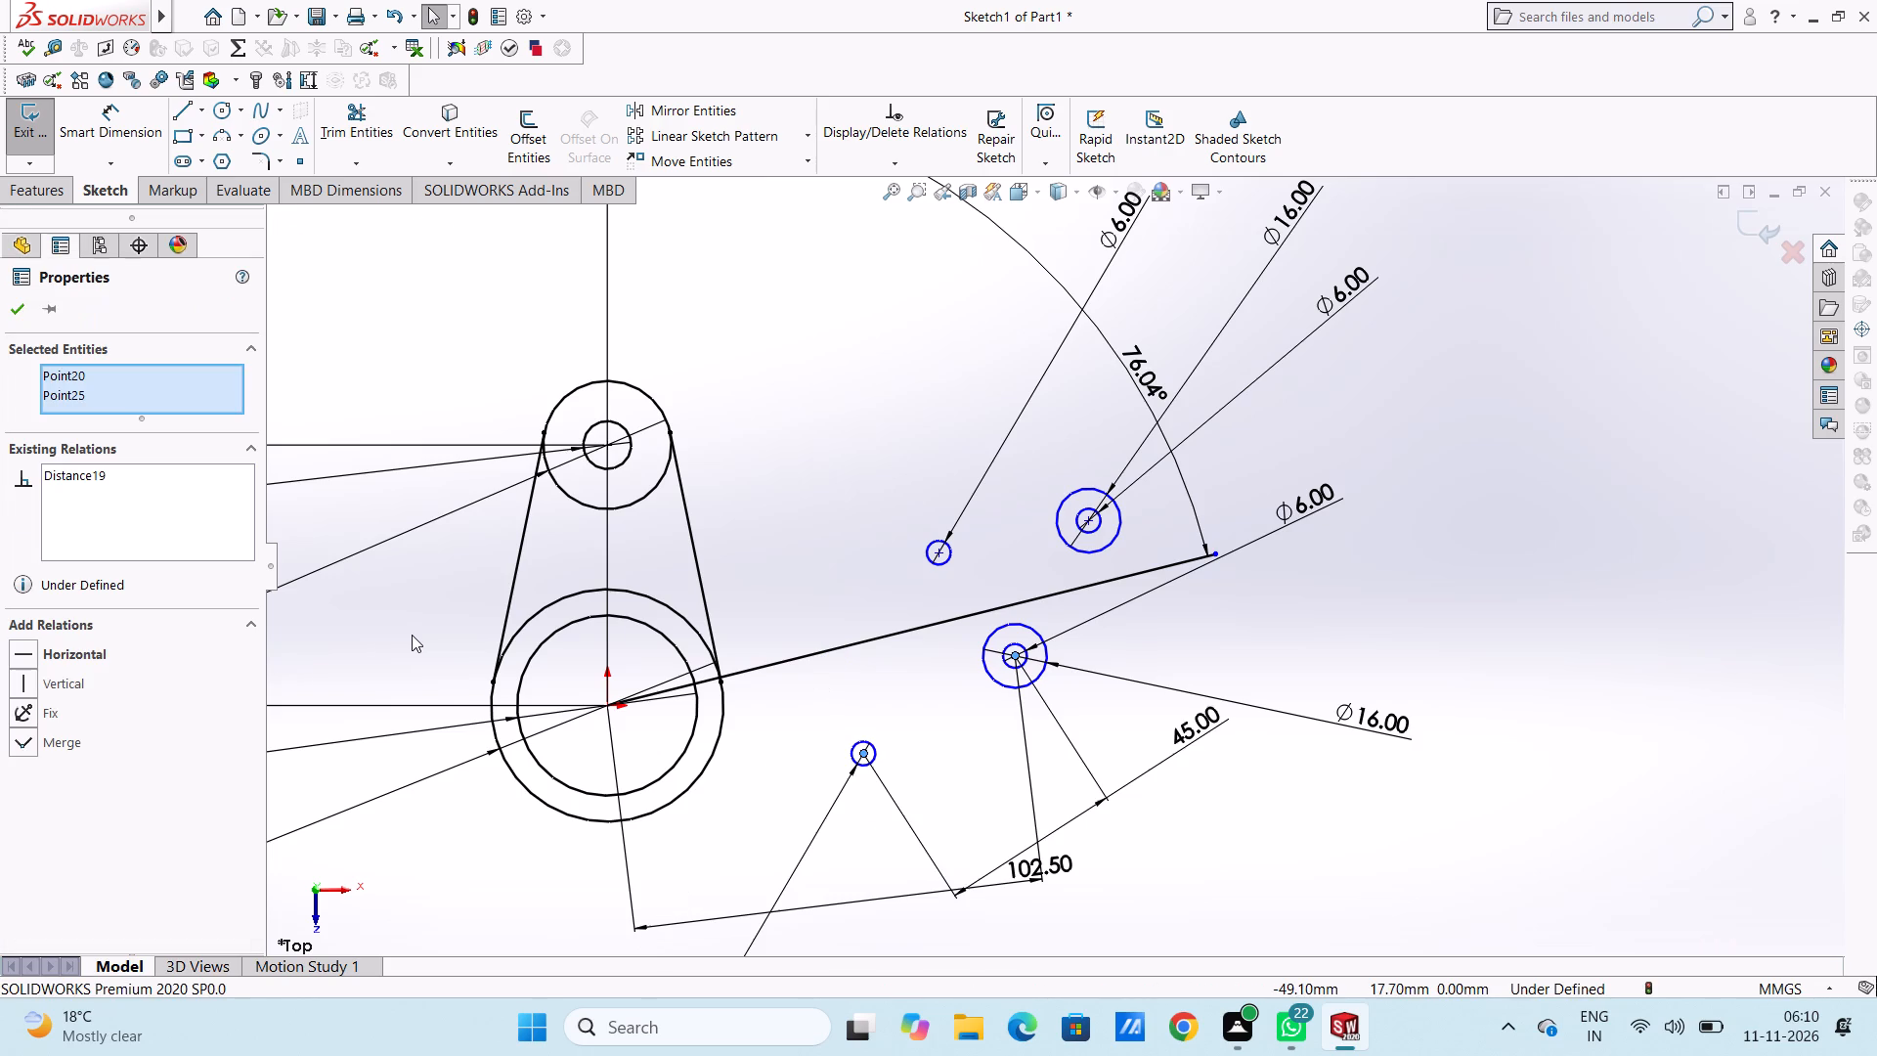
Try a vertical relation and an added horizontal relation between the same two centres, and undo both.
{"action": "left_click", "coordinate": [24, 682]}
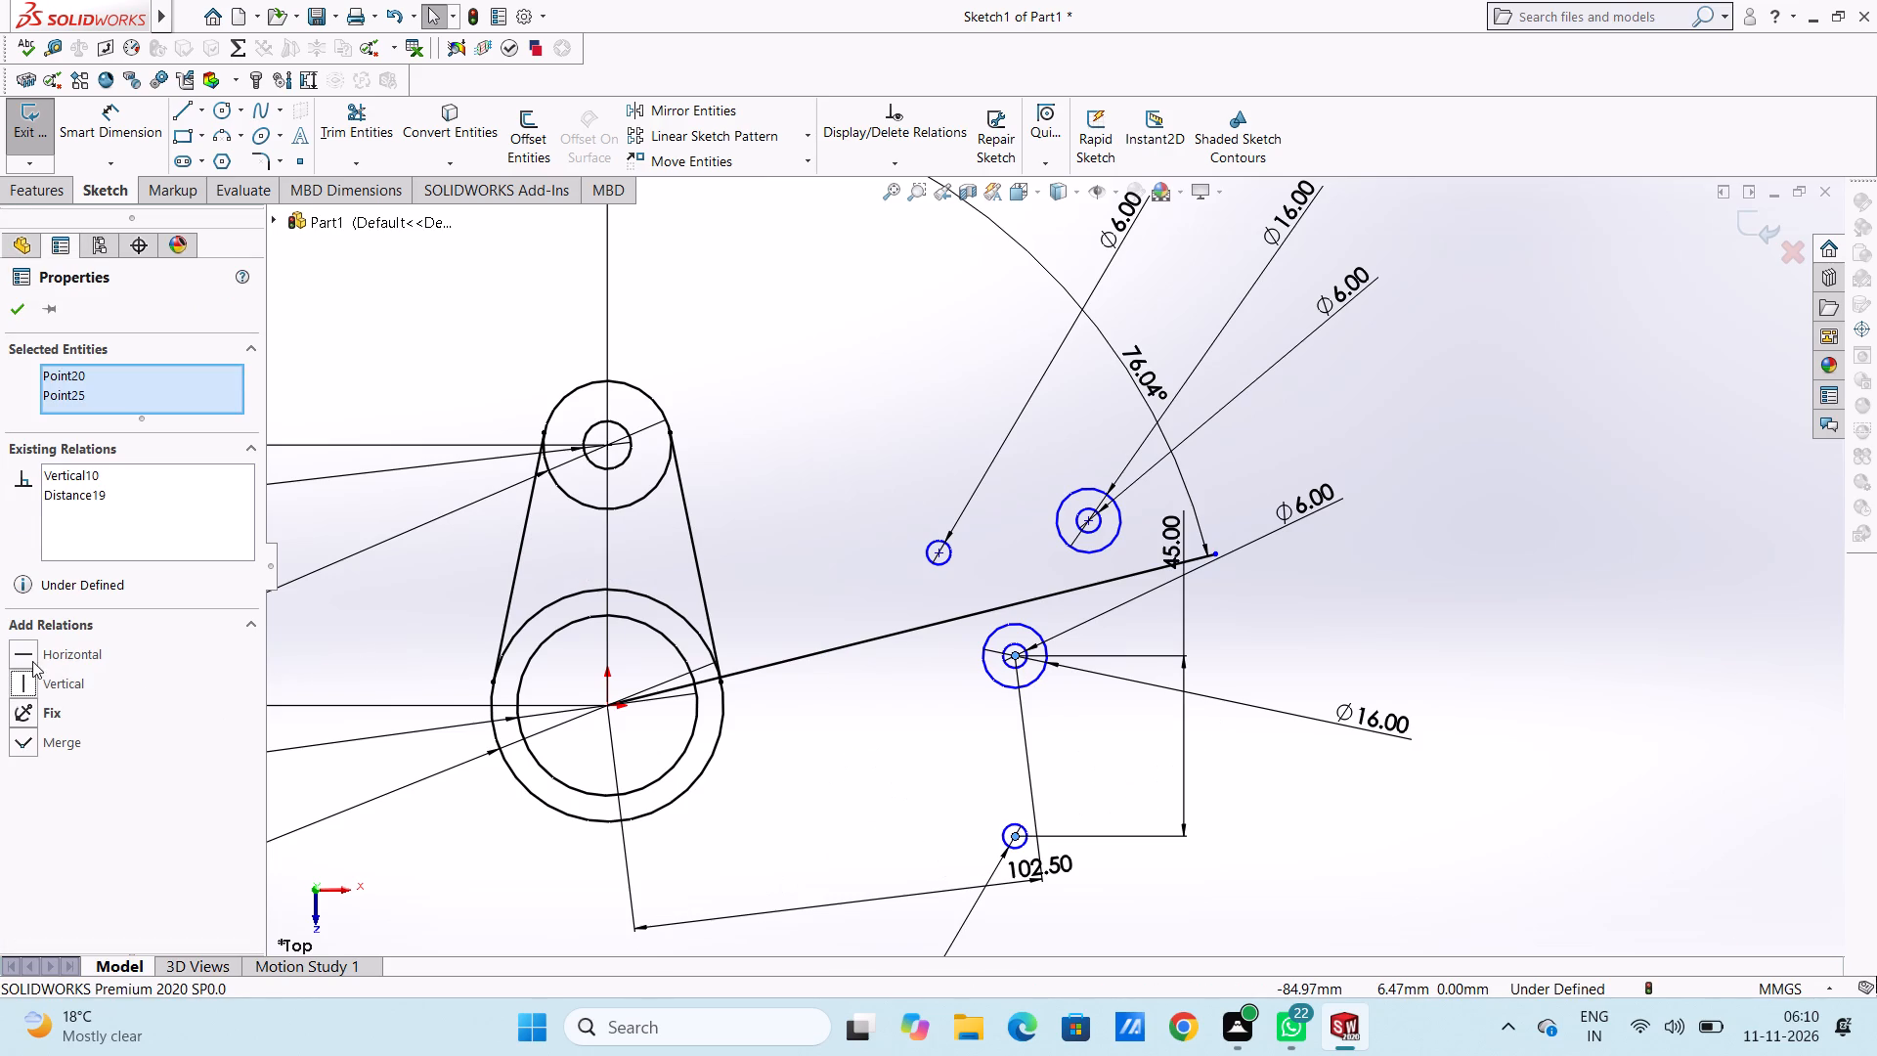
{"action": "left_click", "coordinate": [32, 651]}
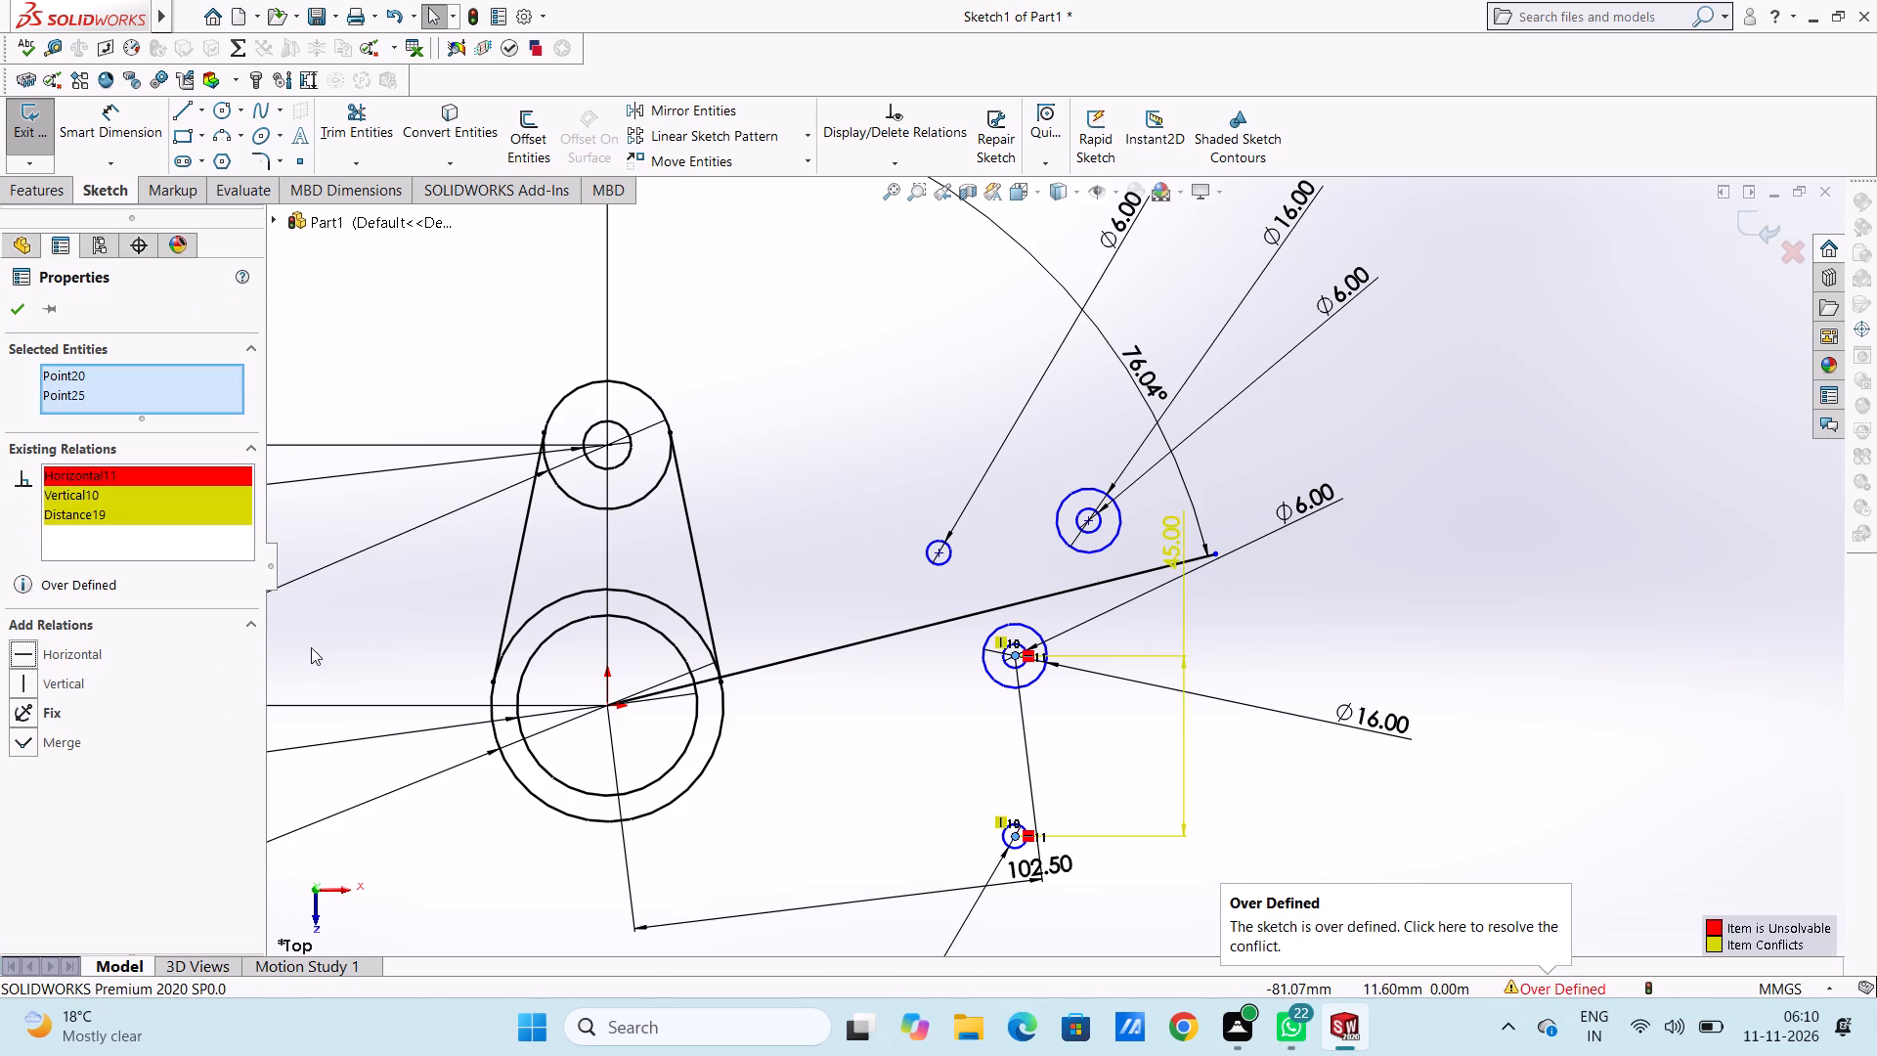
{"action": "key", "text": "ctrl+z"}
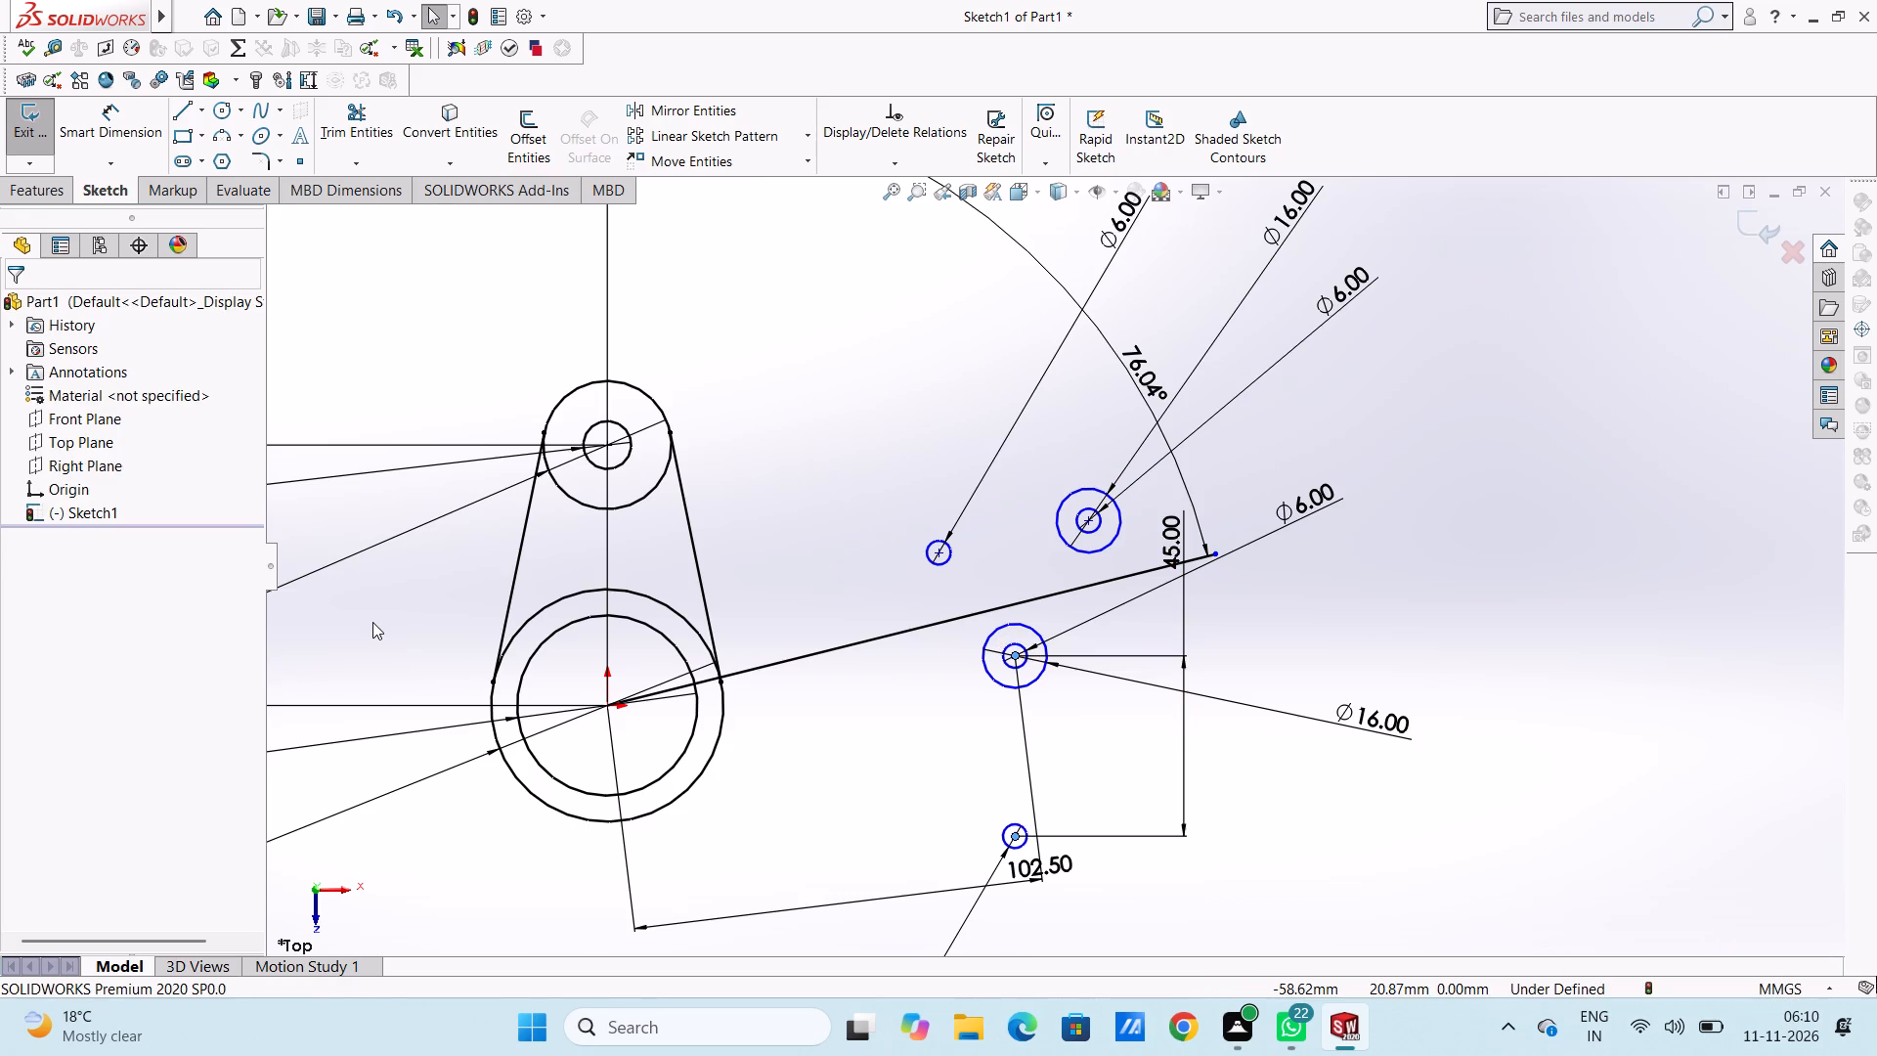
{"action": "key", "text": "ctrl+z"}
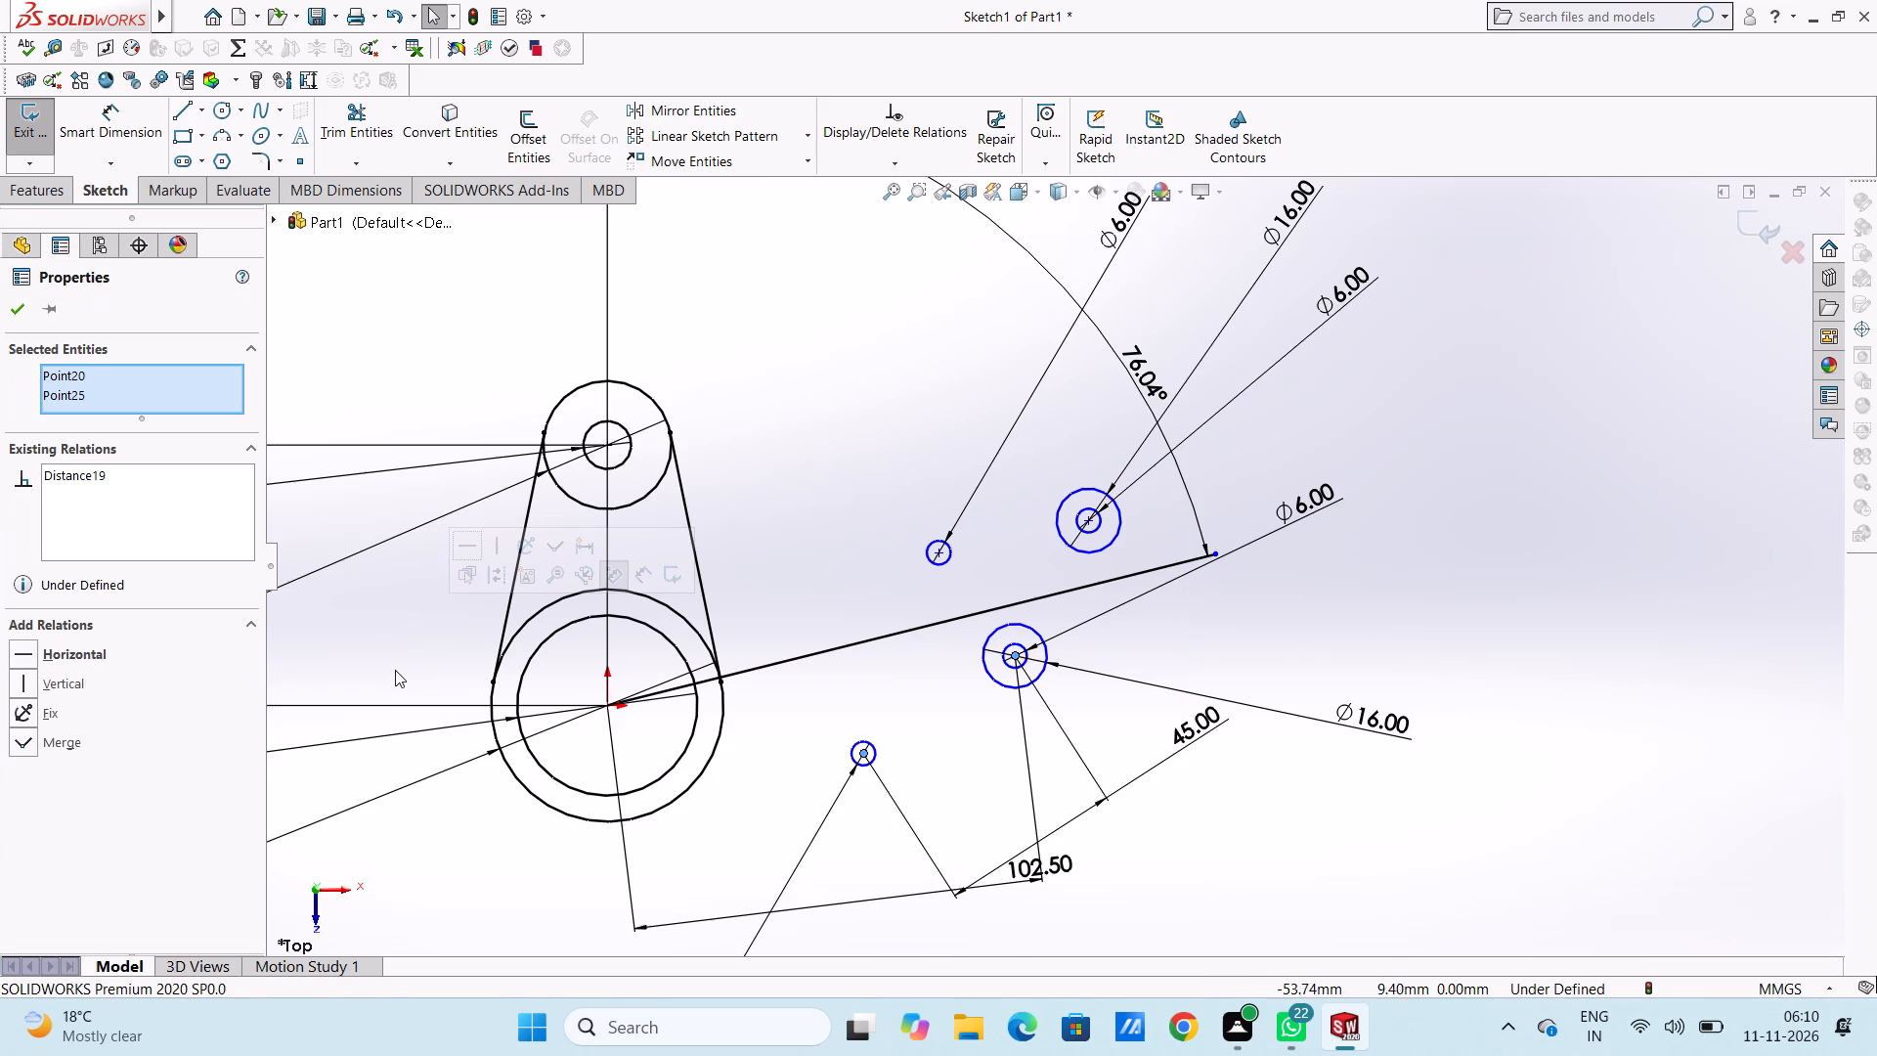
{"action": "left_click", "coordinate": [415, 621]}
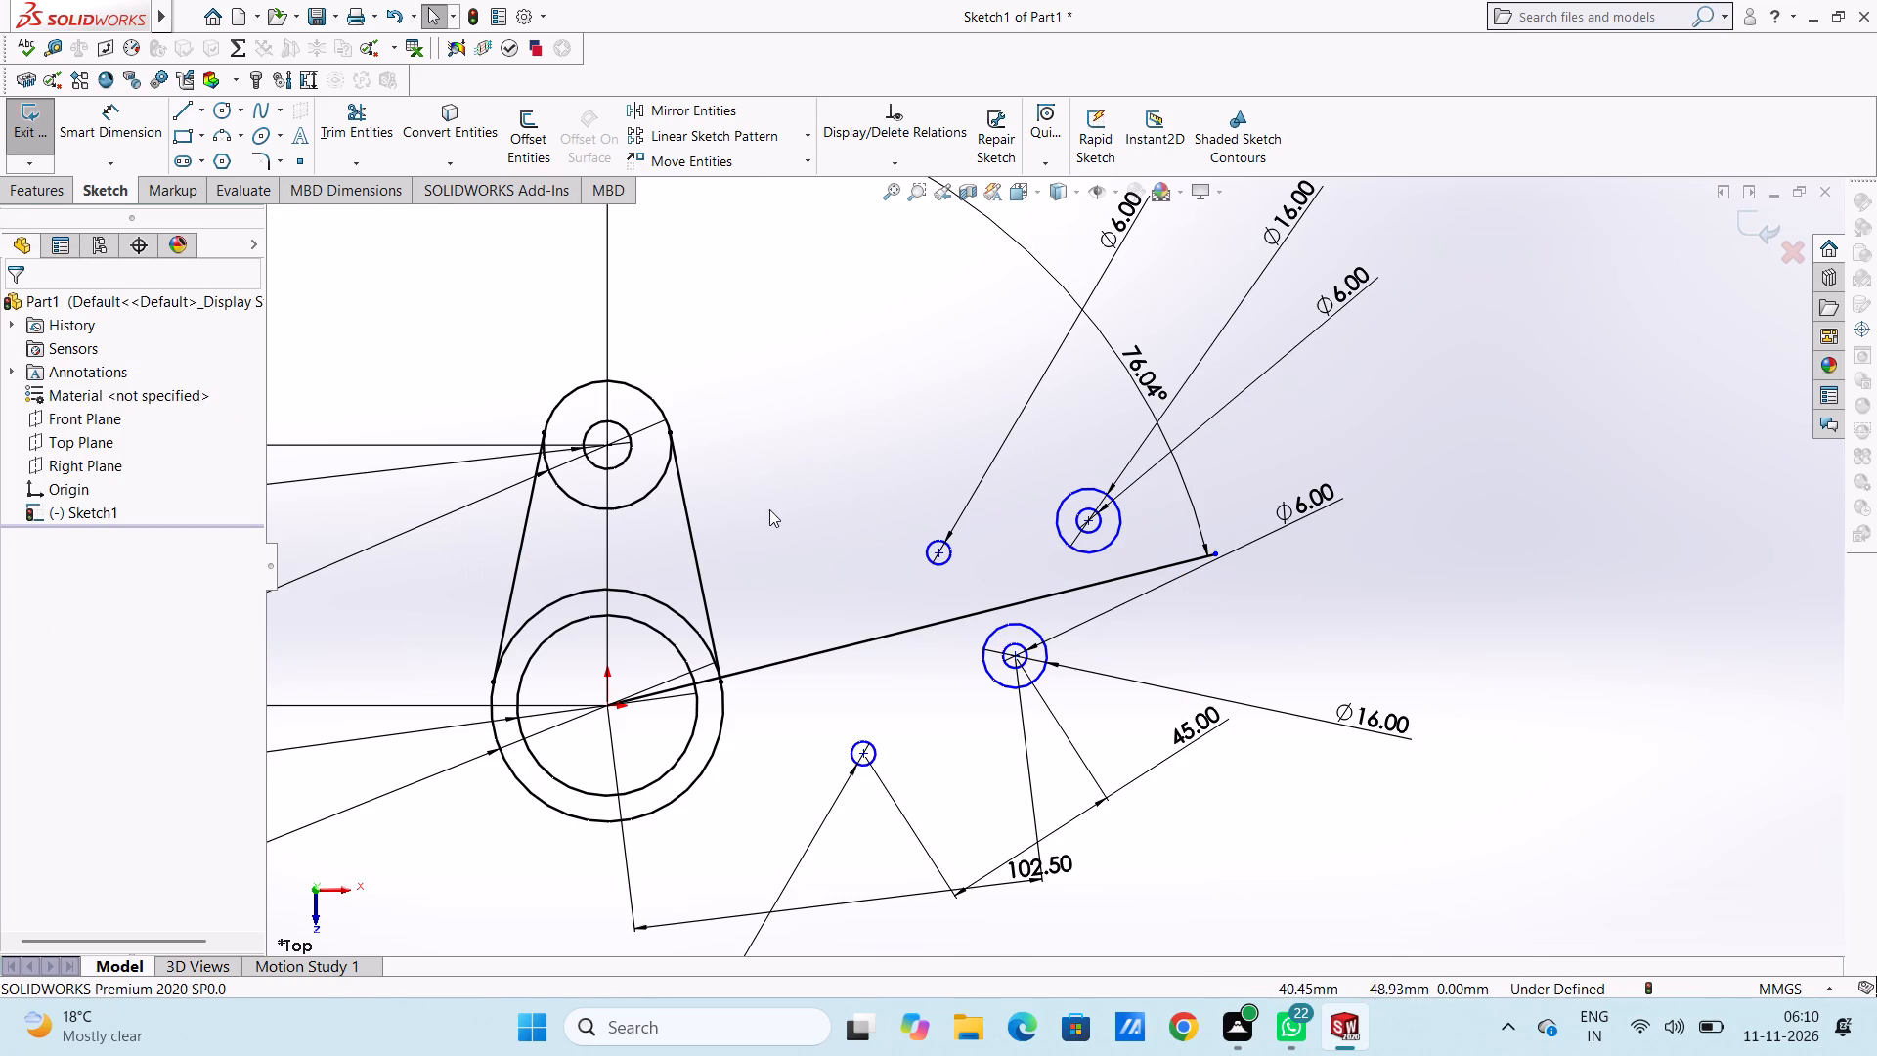
Dimension the distance between the centres of the single small circle and the concentric pair above the inclined line as 45 mm.
{"action": "left_click", "coordinate": [109, 128]}
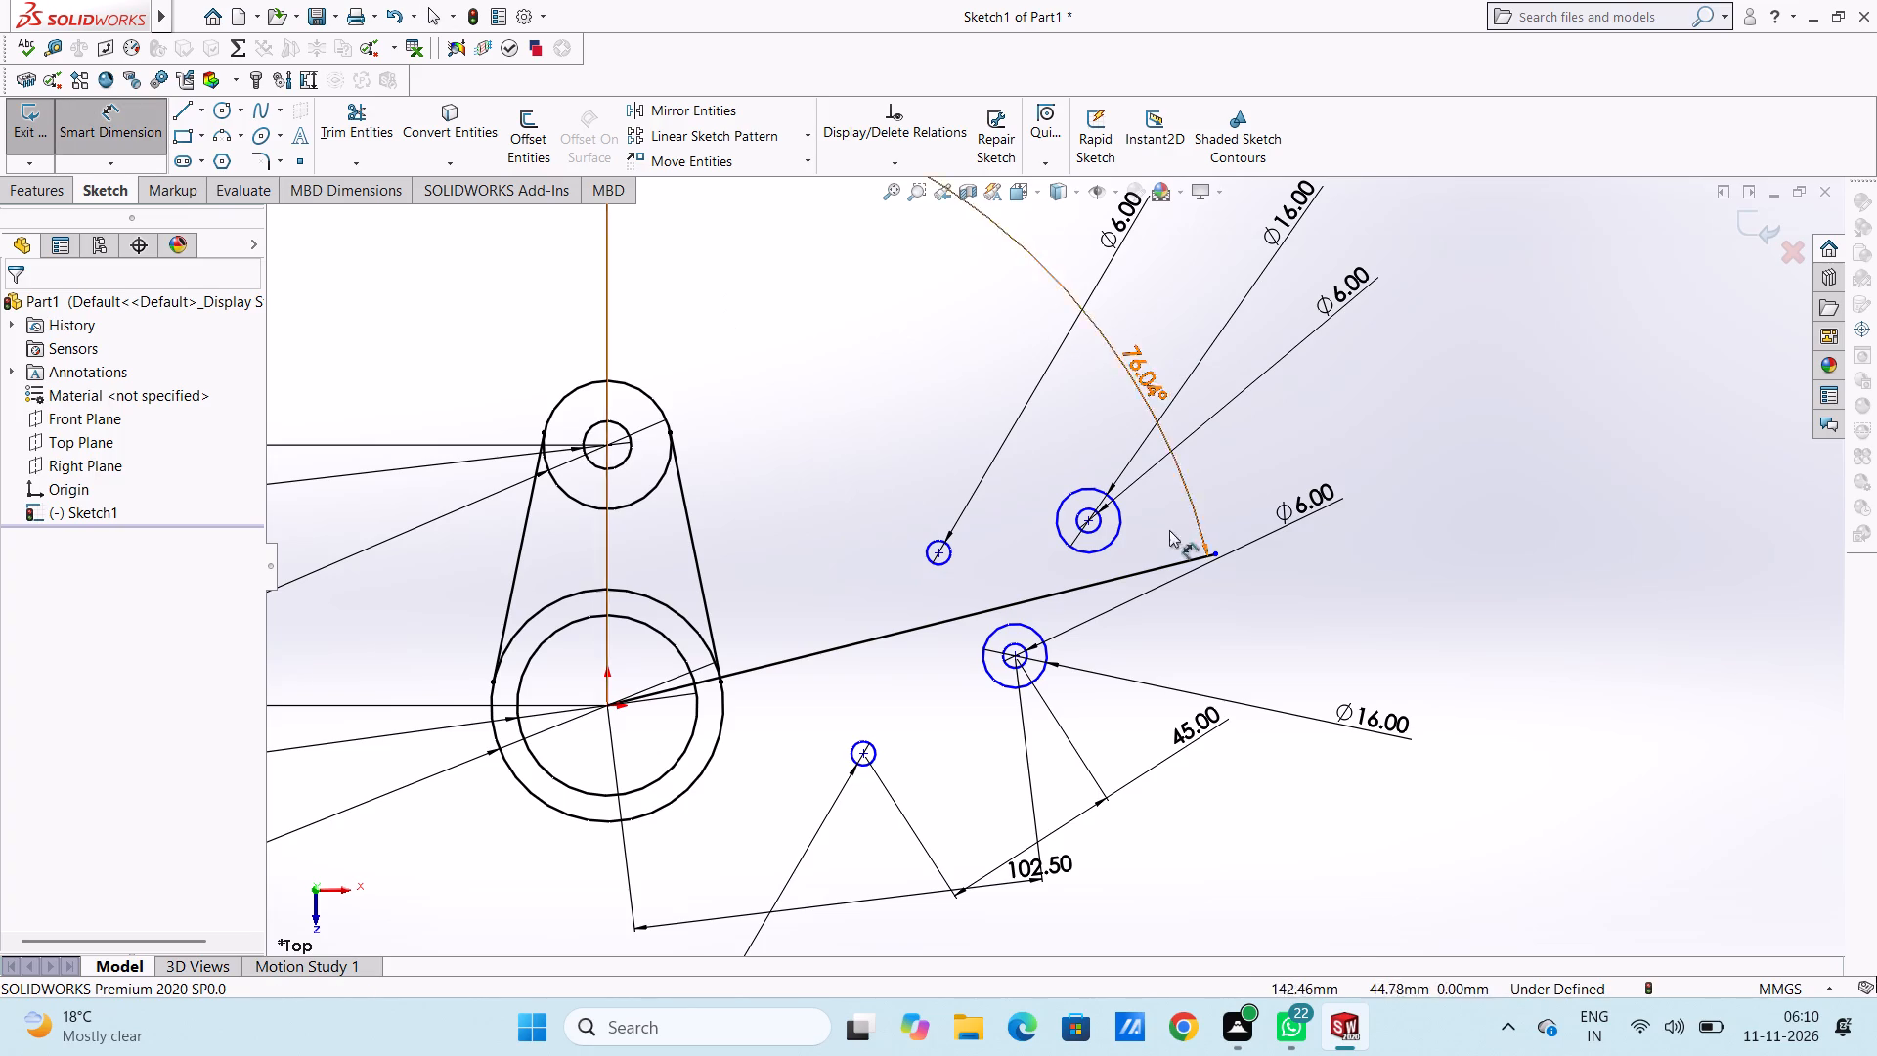
{"action": "left_click", "coordinate": [938, 555]}
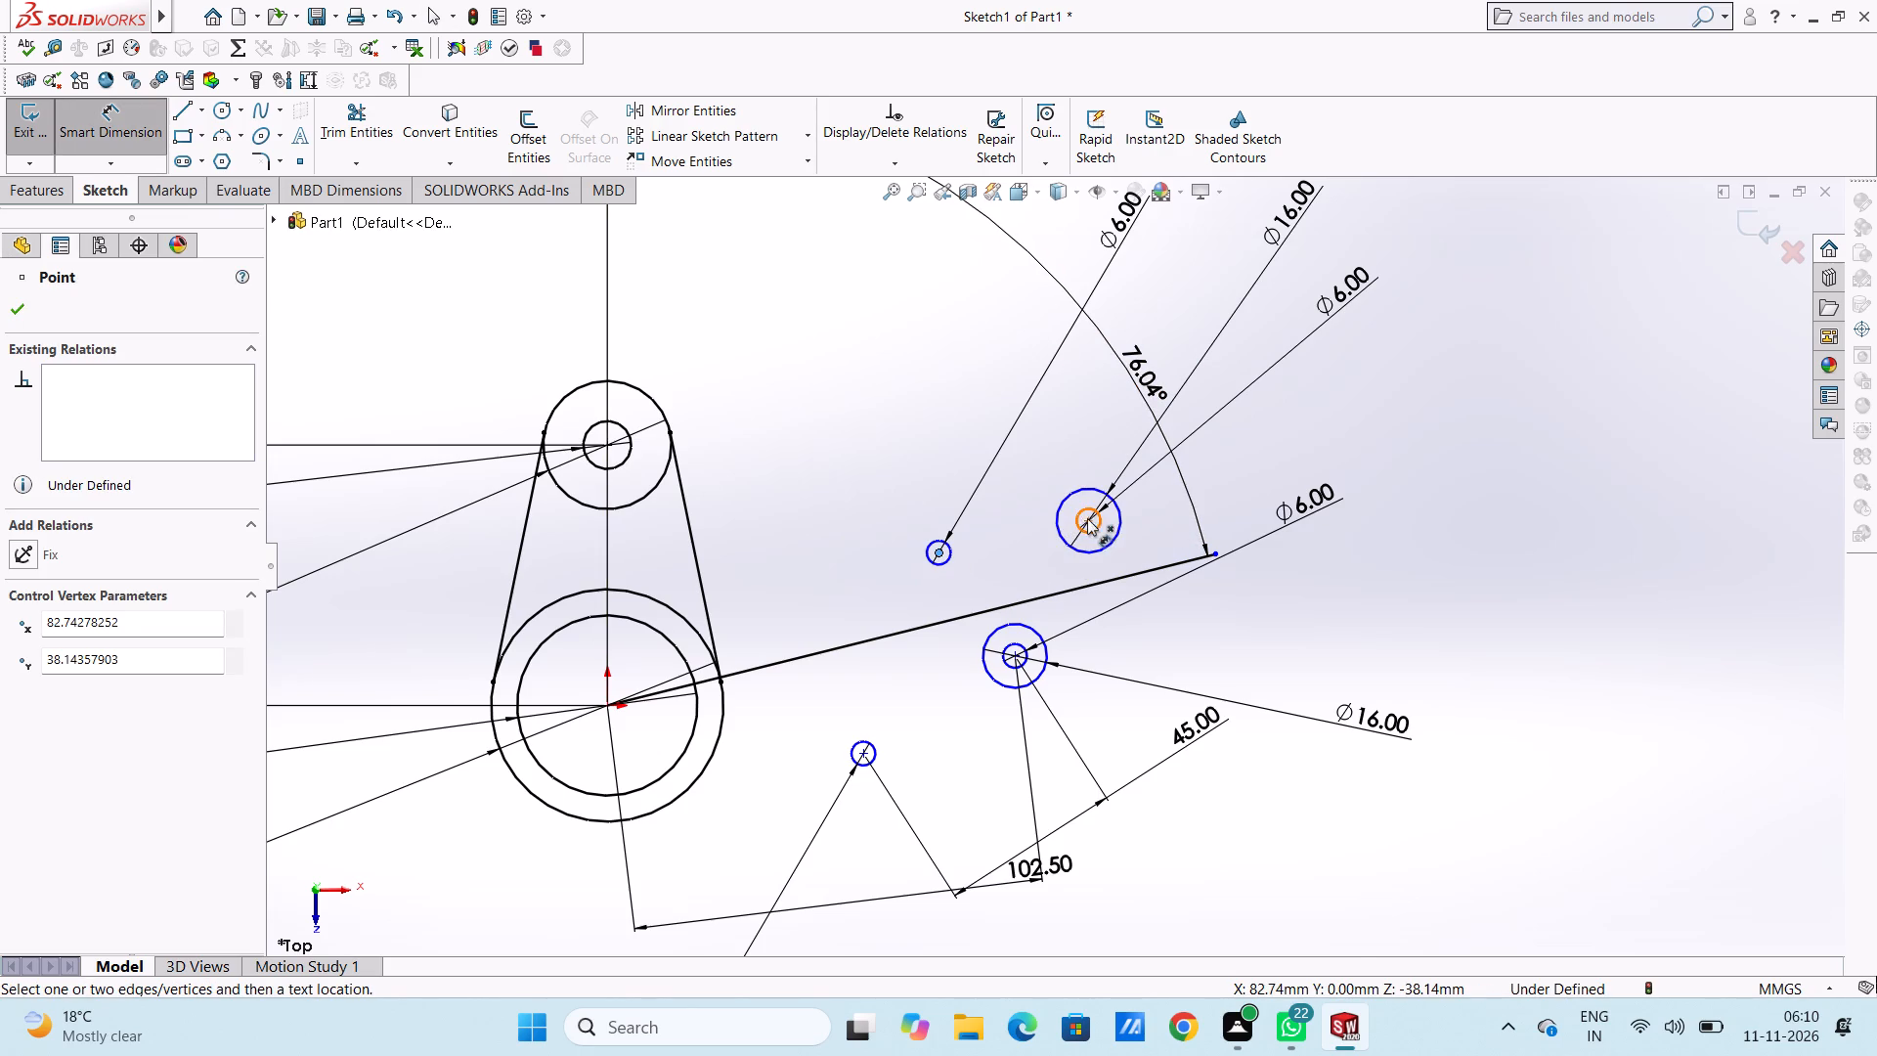
{"action": "left_click", "coordinate": [1092, 517]}
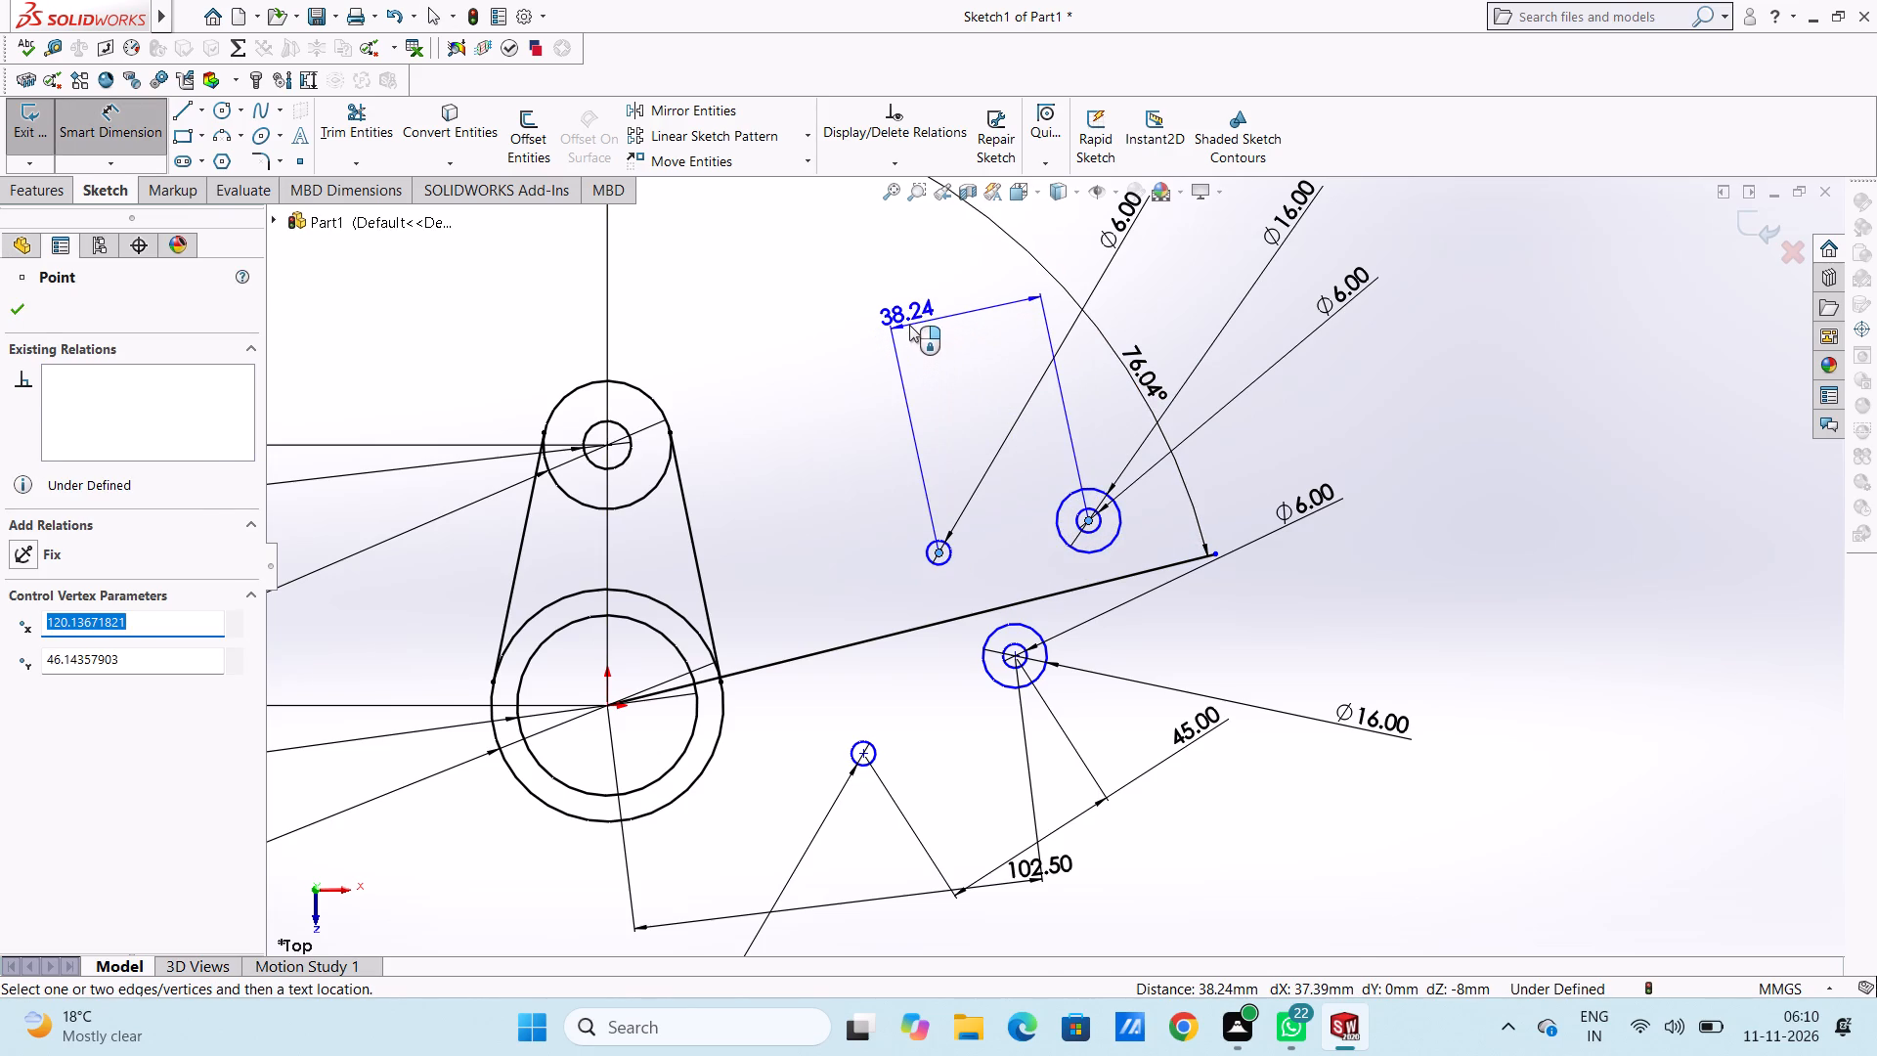
{"action": "left_click", "coordinate": [909, 325]}
{"action": "type", "text": "45"}
{"action": "key", "text": "Return"}
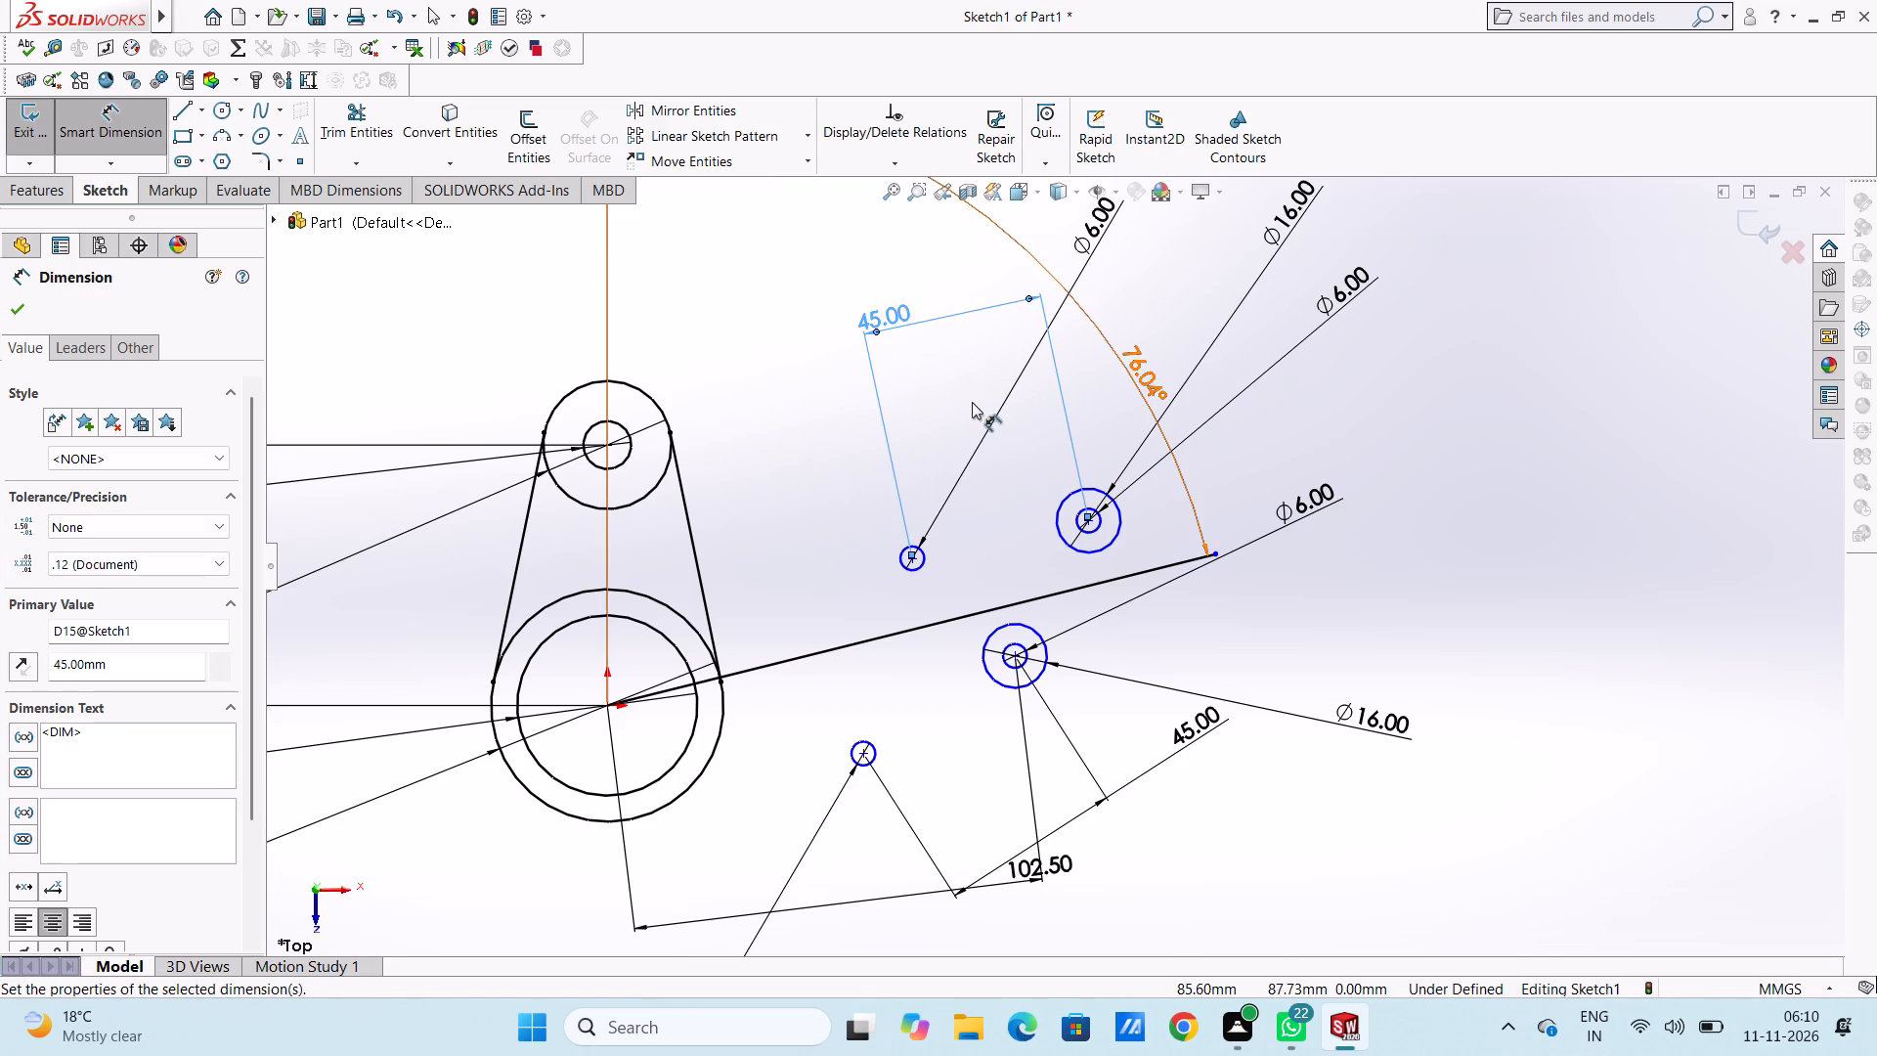
{"action": "left_click", "coordinate": [968, 406]}
Dimension the distance from the origin to the centre of the concentric pair above the inclined line as 102.5 mm.
{"action": "left_click", "coordinate": [1089, 522]}
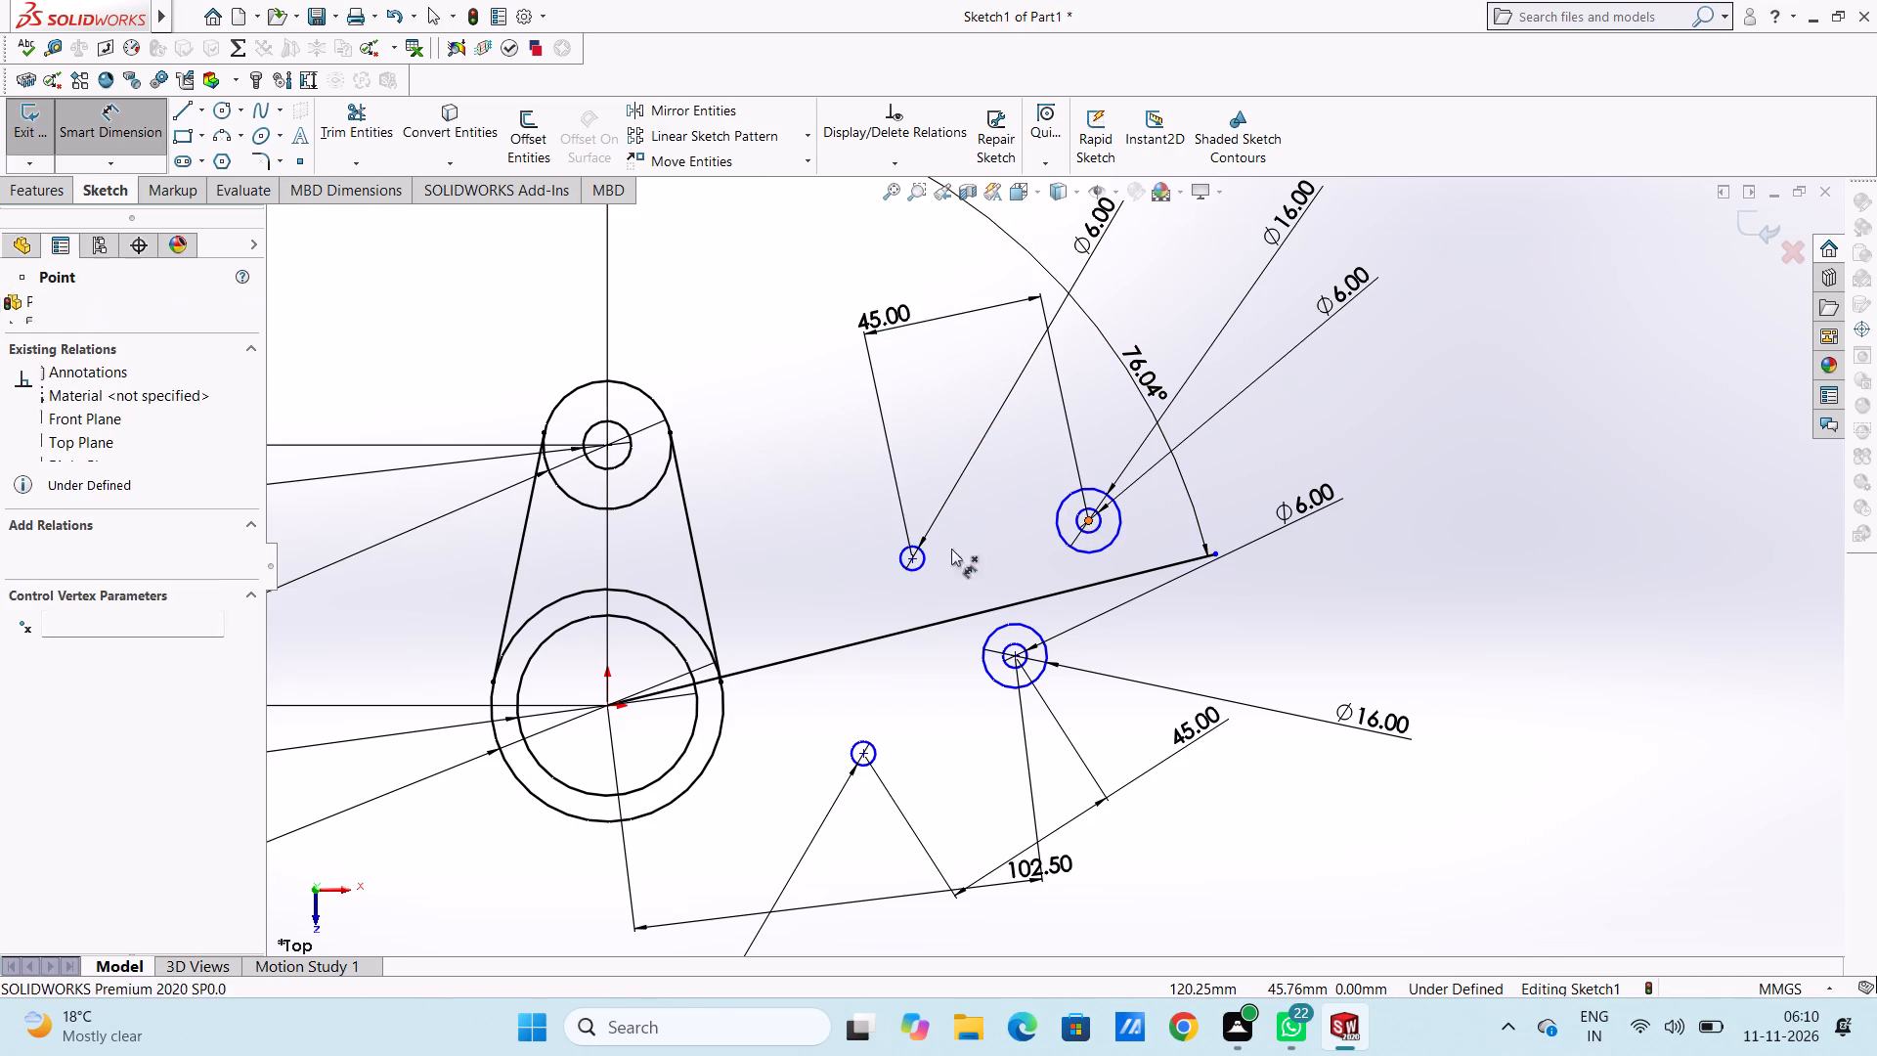
{"action": "left_click", "coordinate": [608, 700]}
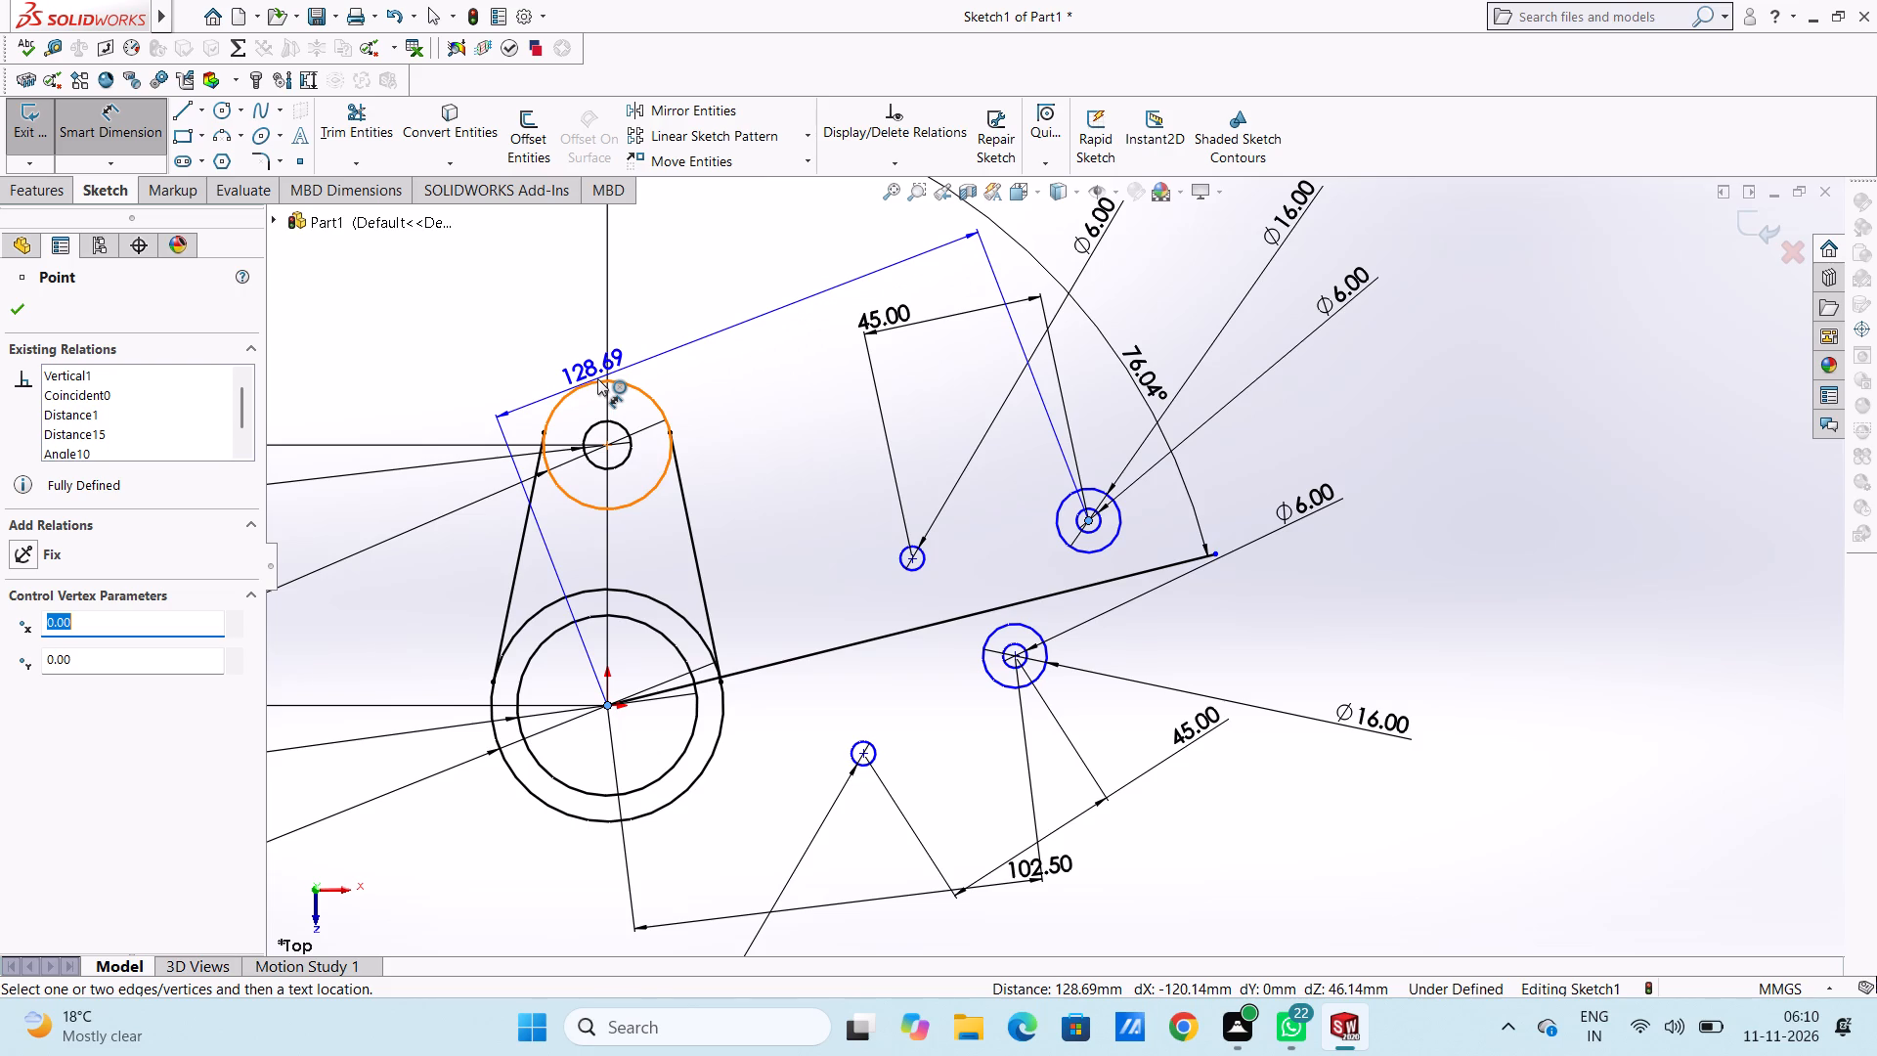
{"action": "left_click", "coordinate": [588, 313]}
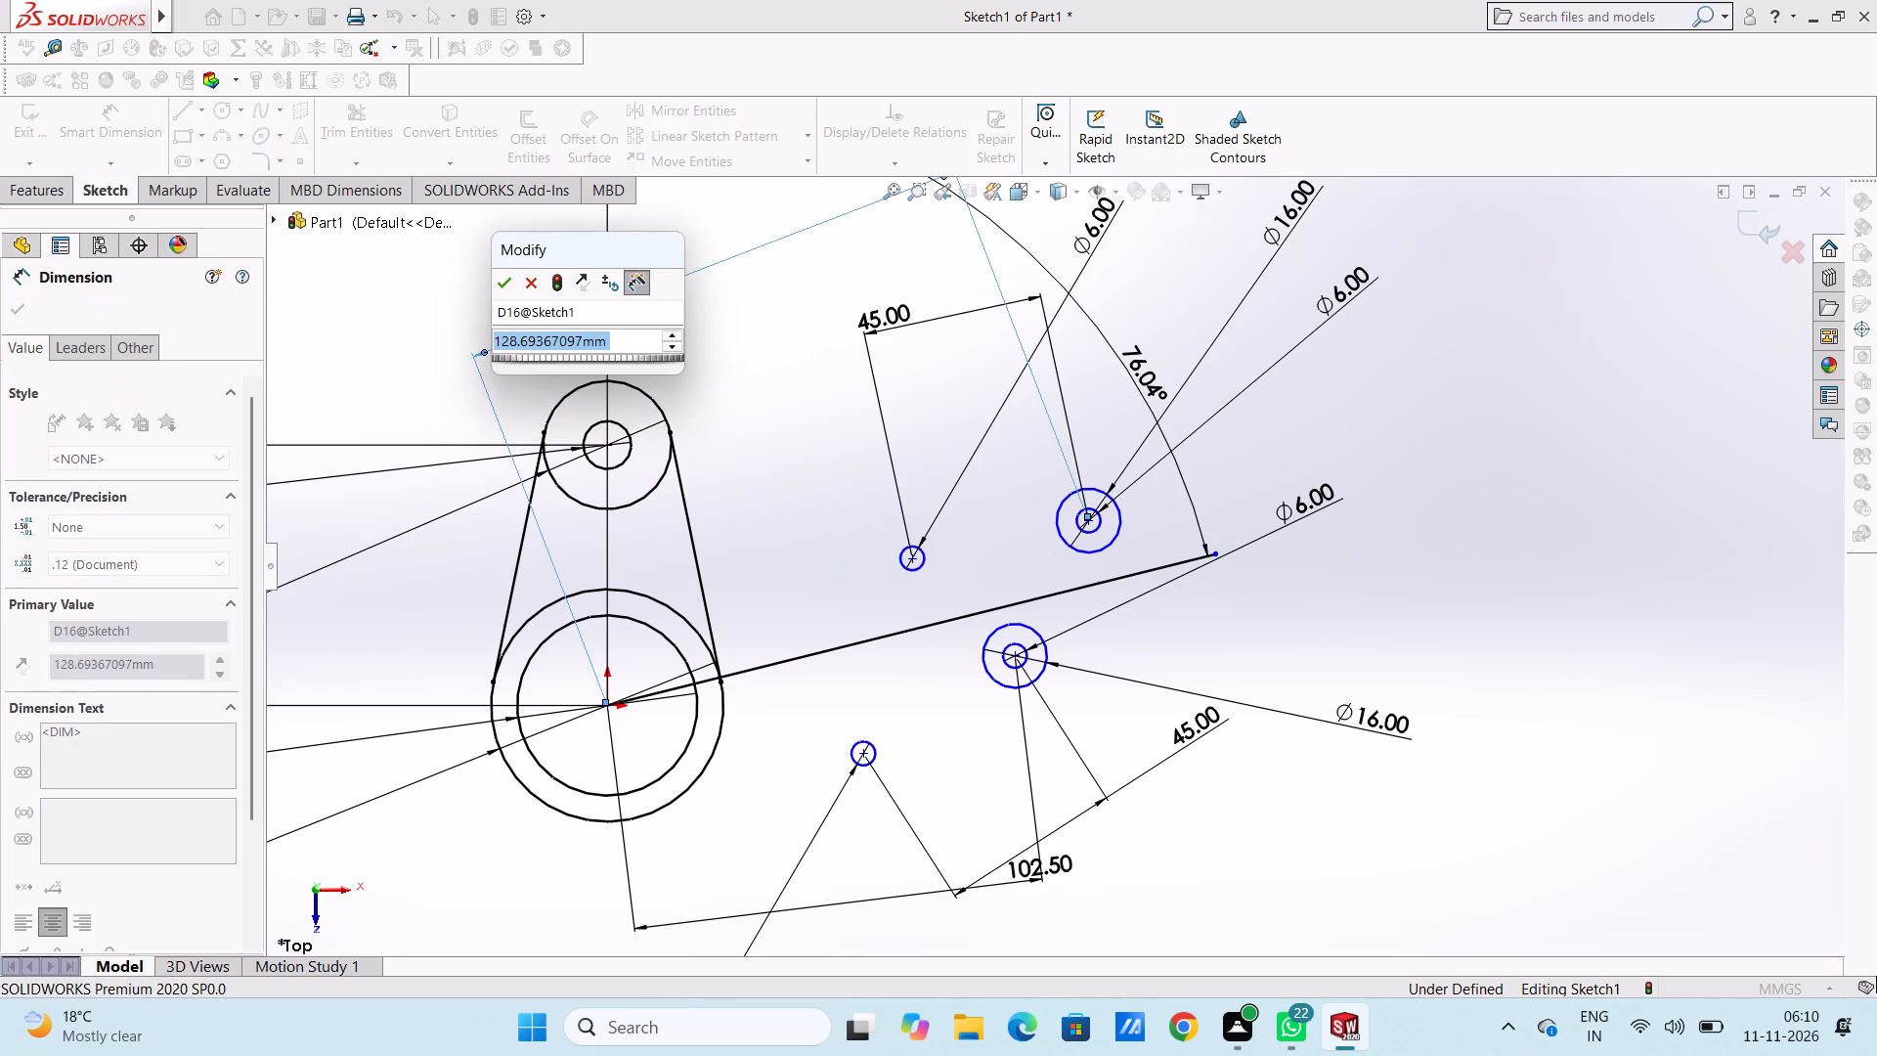
{"action": "type", "text": "102.5"}
{"action": "key", "text": "Return"}
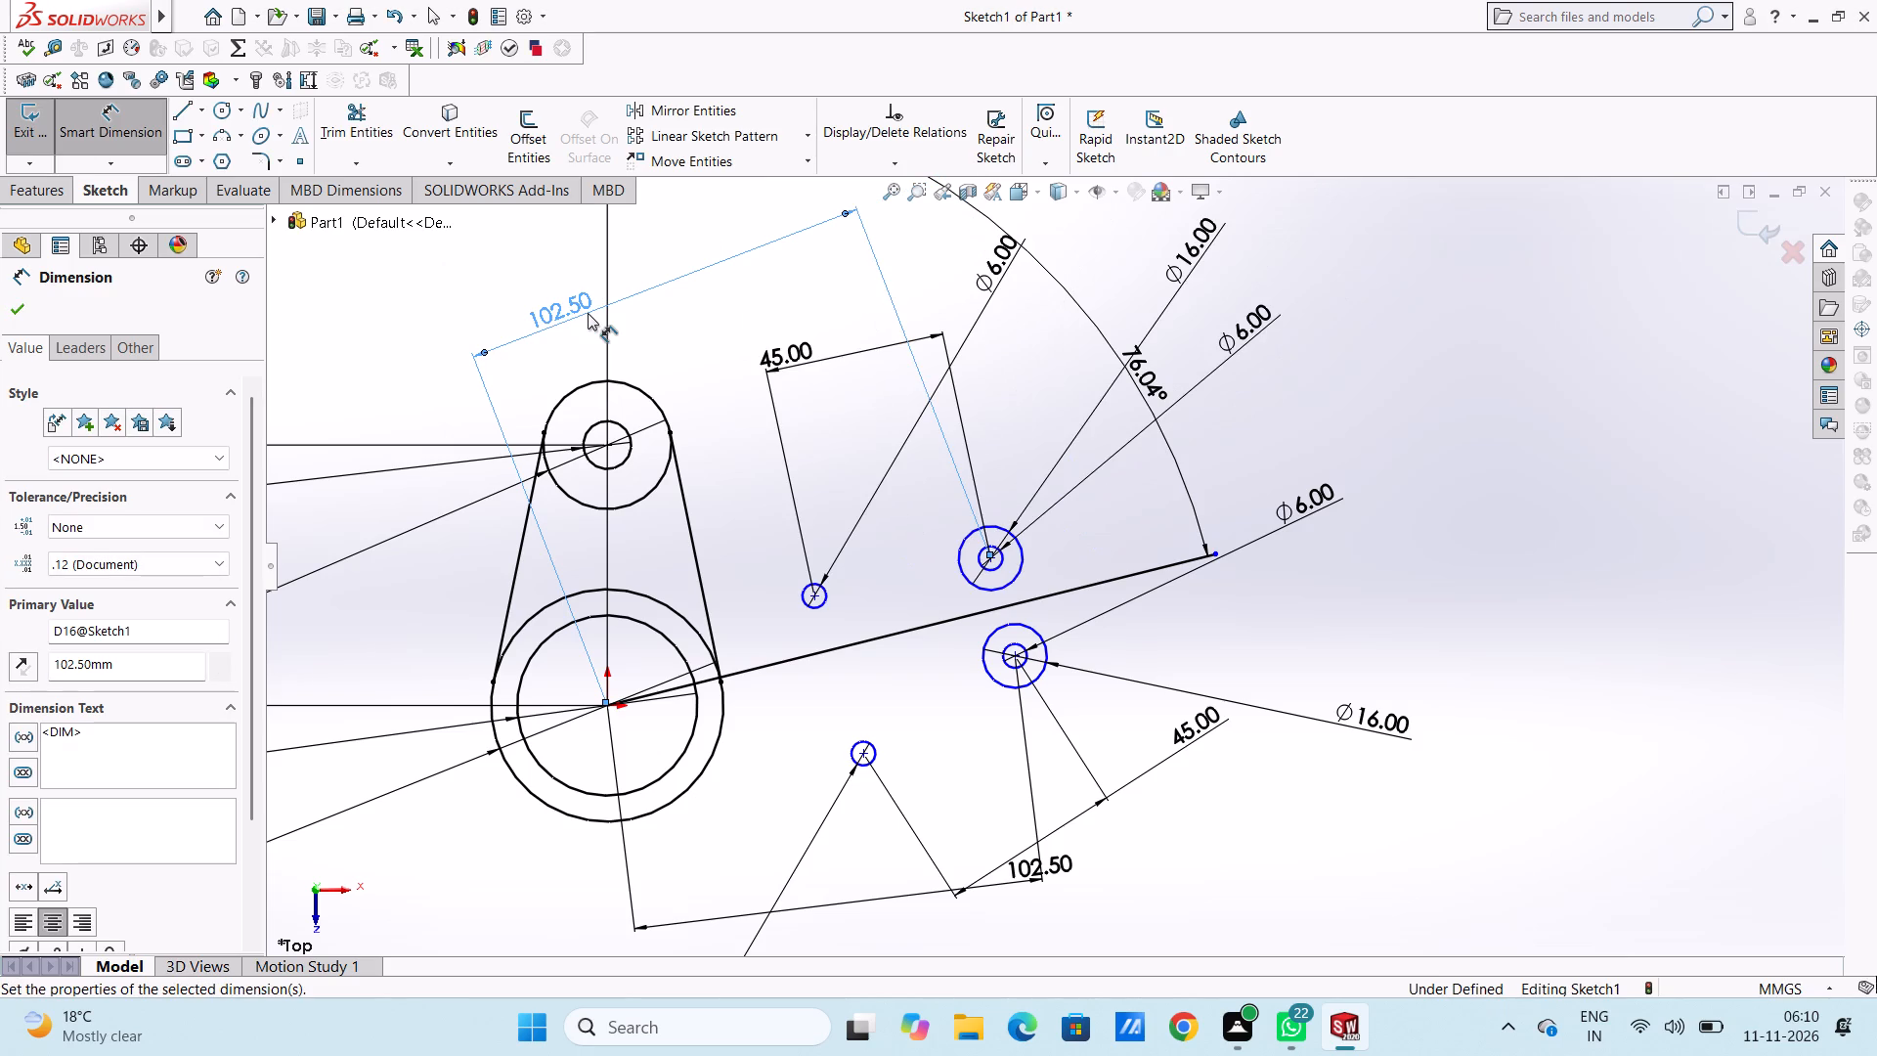
{"action": "left_click", "coordinate": [724, 319]}
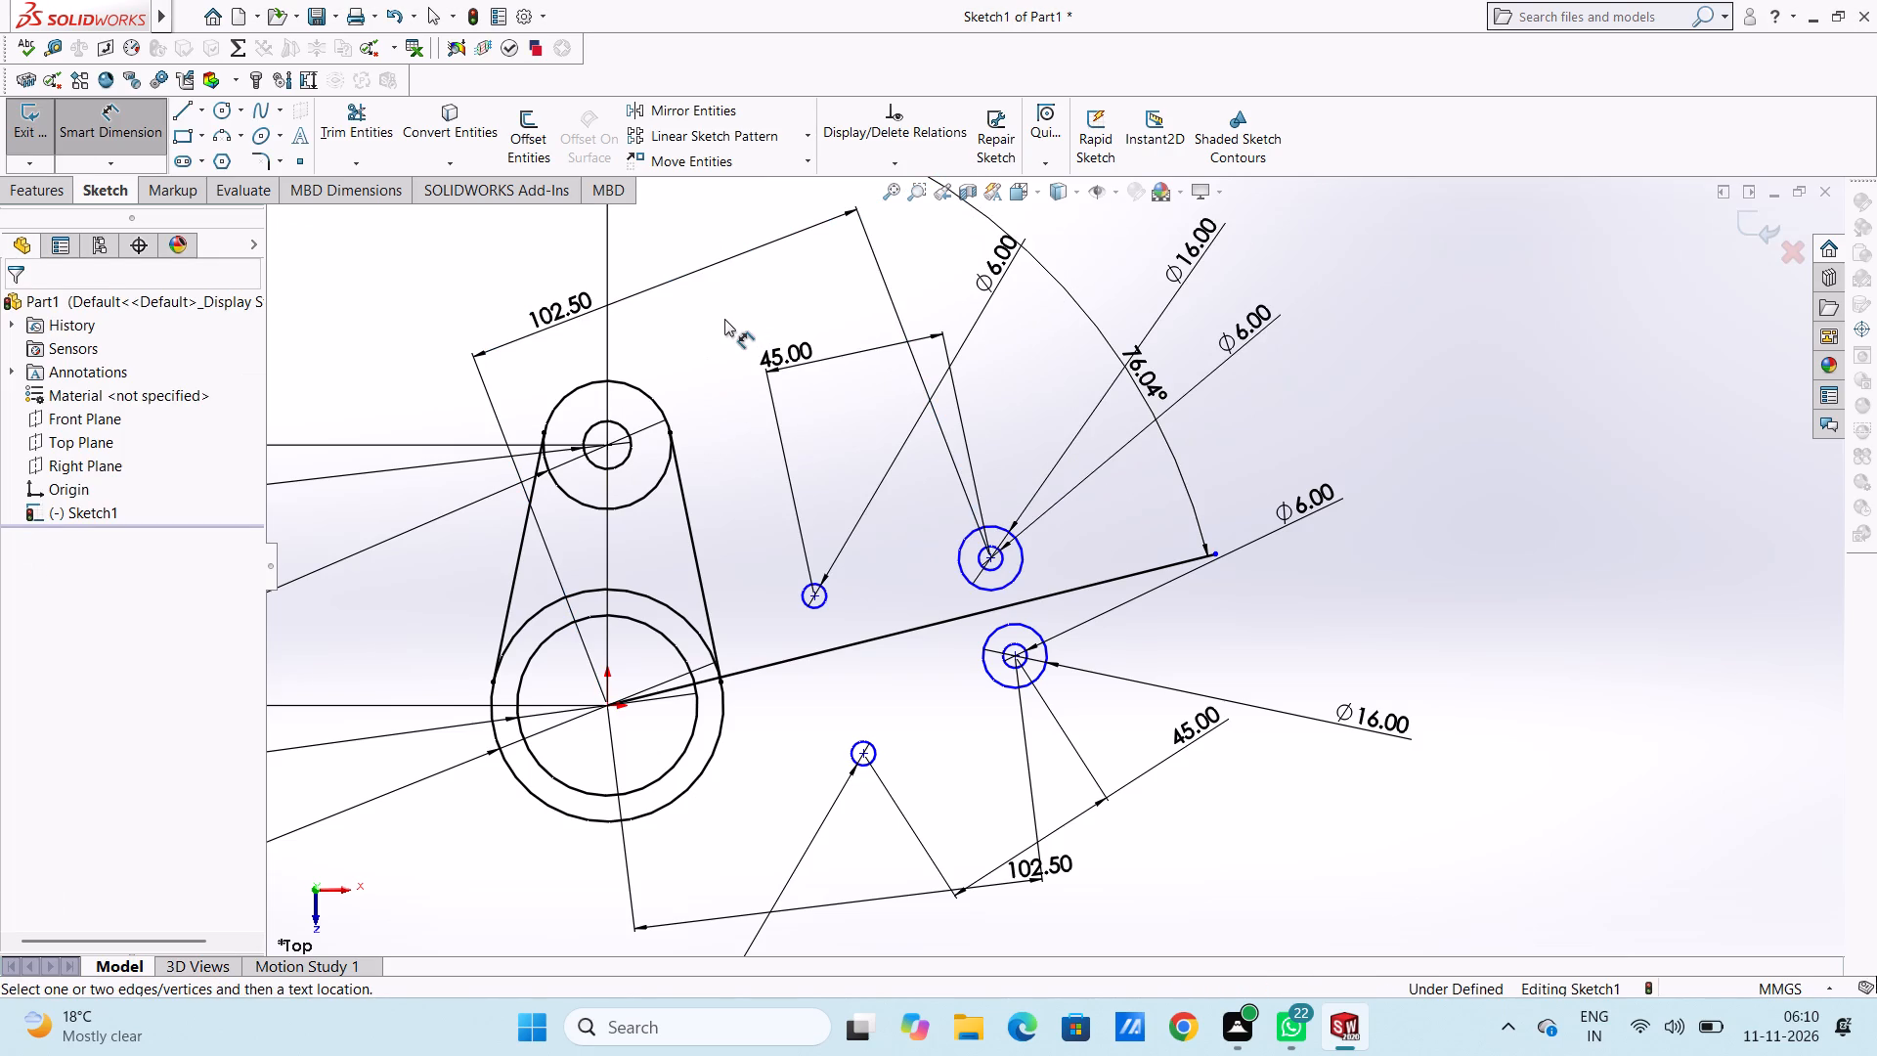
Dimension the perpendicular distance from the upper concentric pair's centre to the inclined line as 38.50/2, giving 19.25 mm.
{"action": "left_click", "coordinate": [1026, 595]}
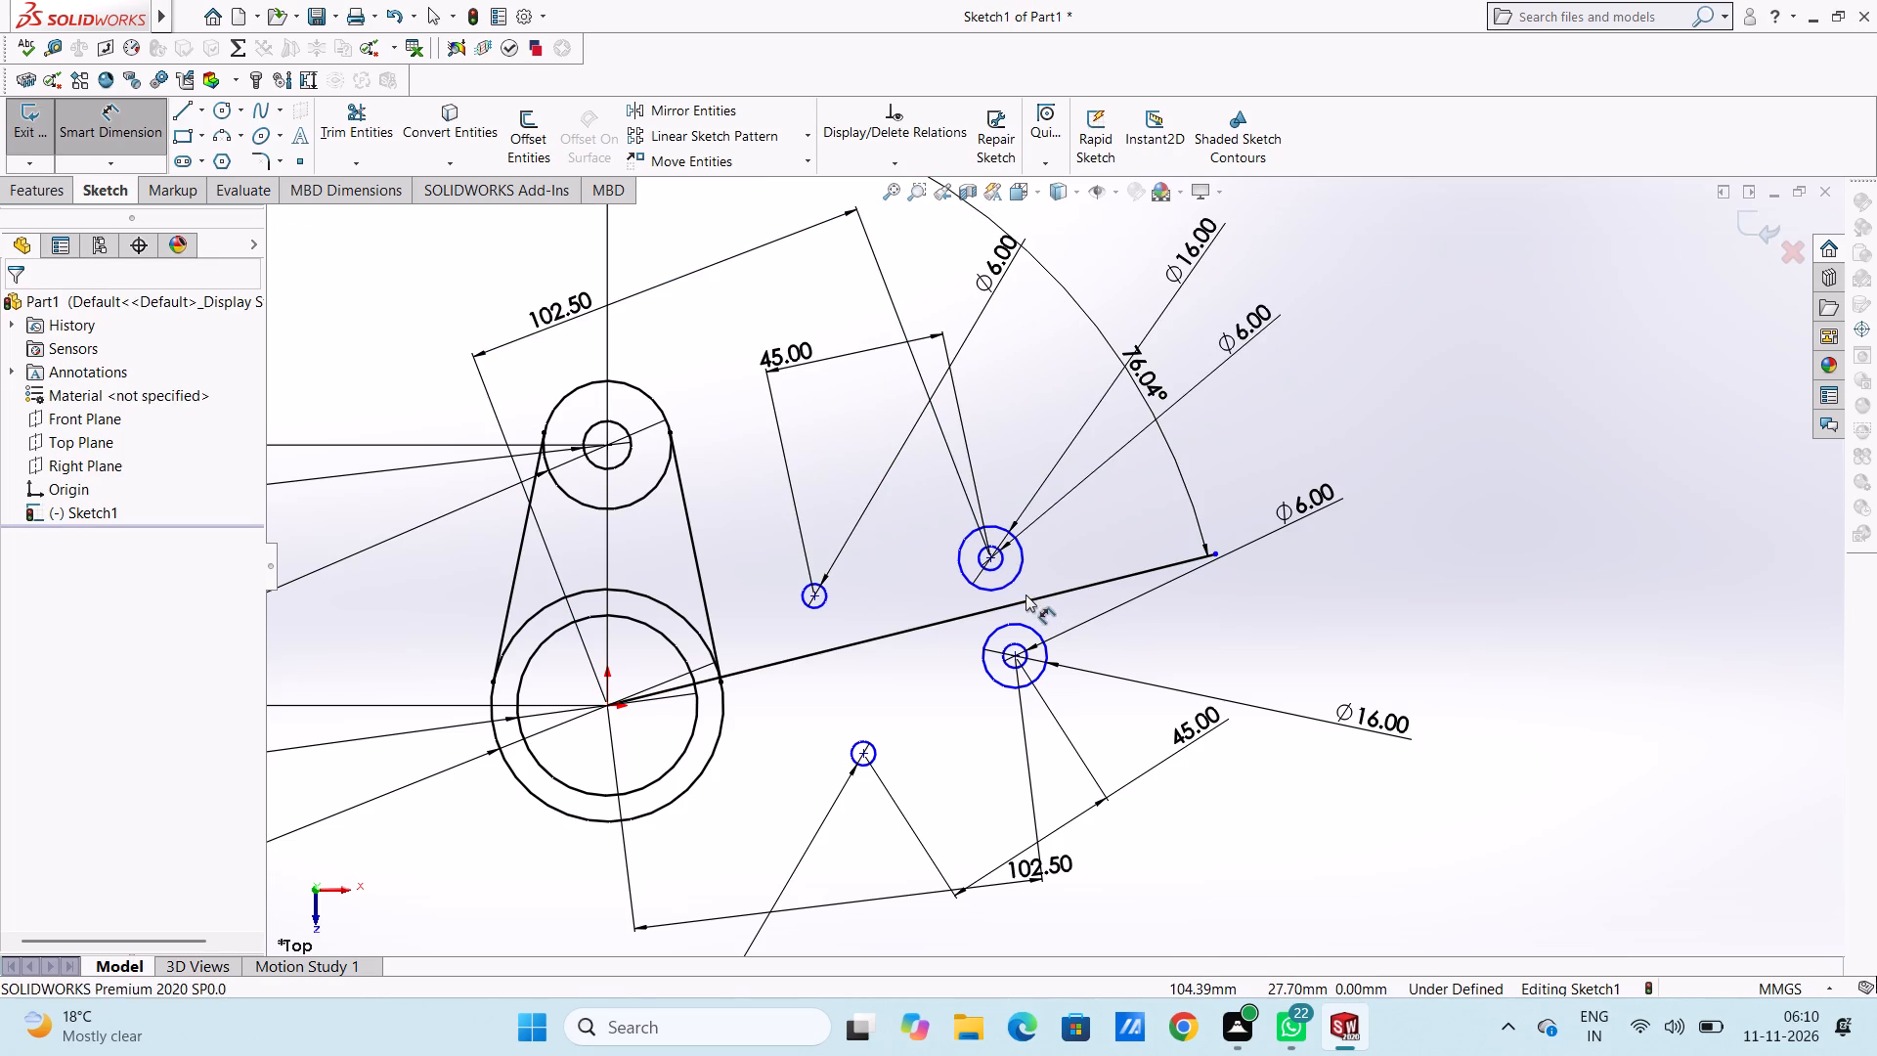
{"action": "left_click", "coordinate": [989, 560]}
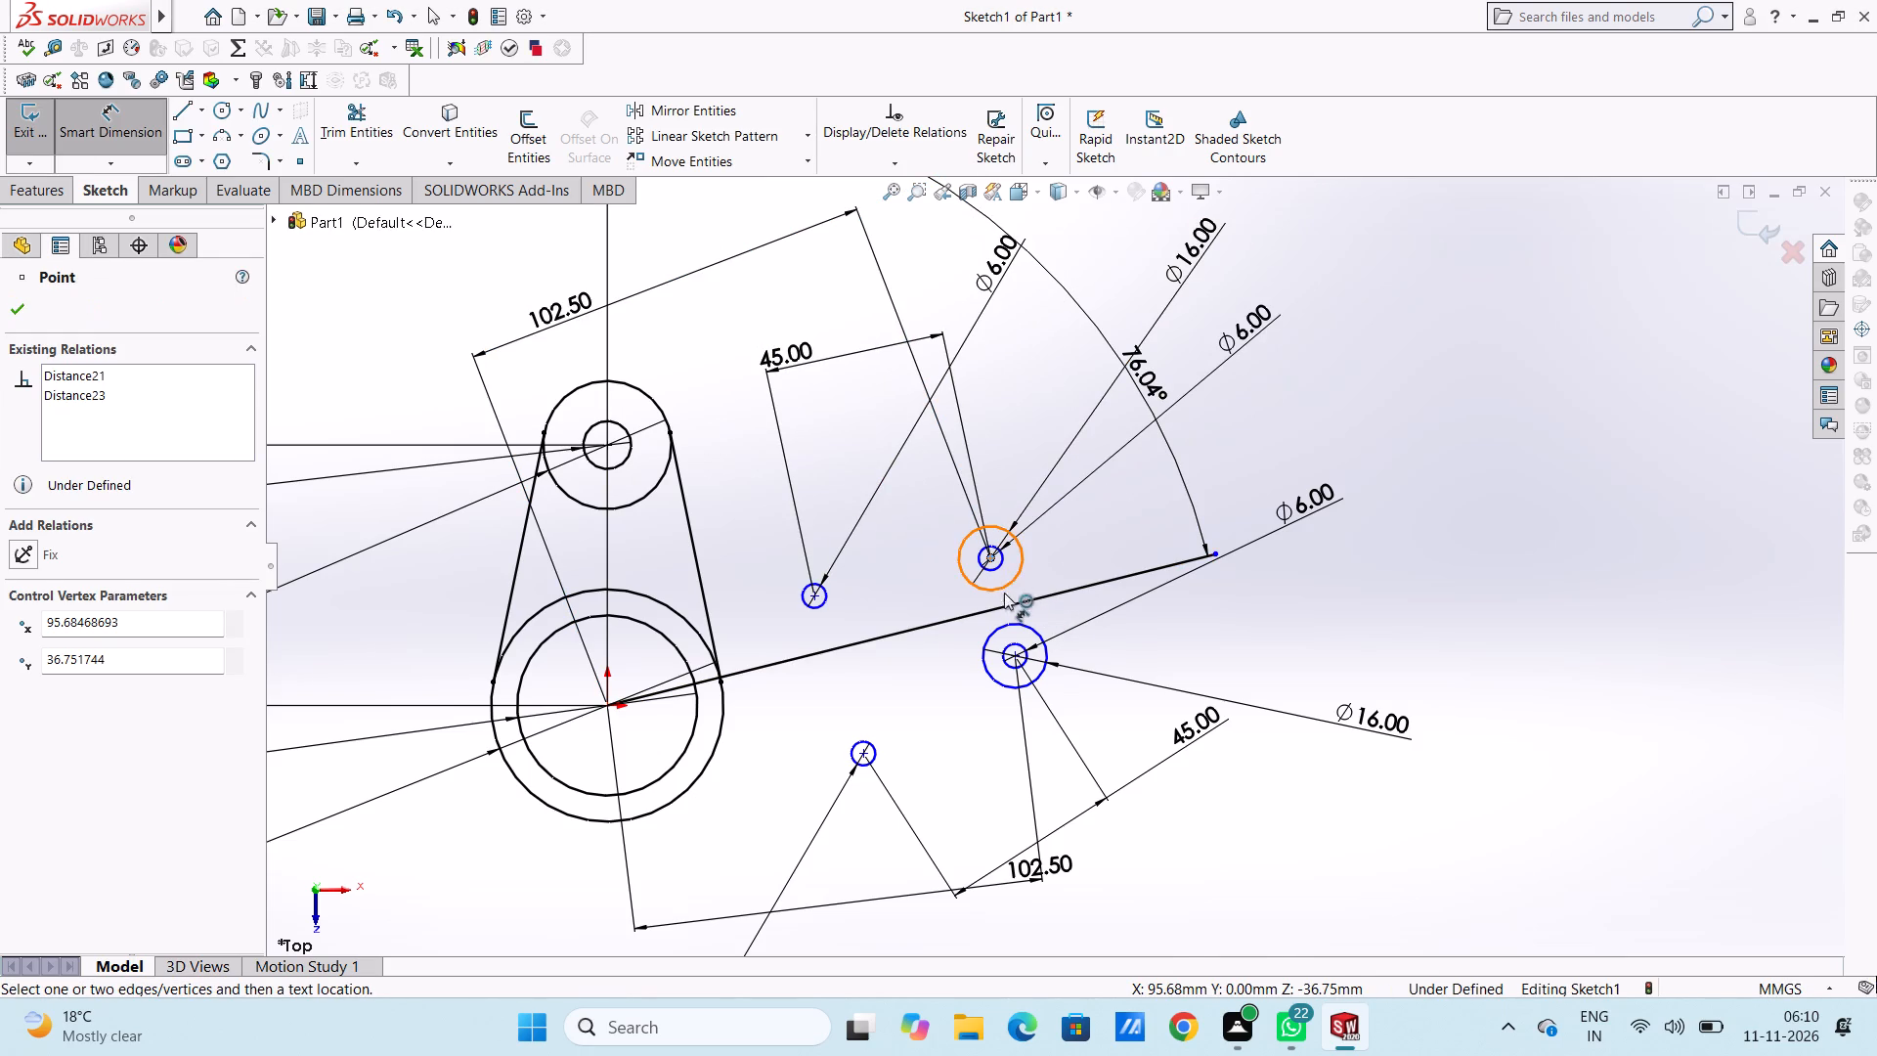
{"action": "left_click", "coordinate": [1009, 603]}
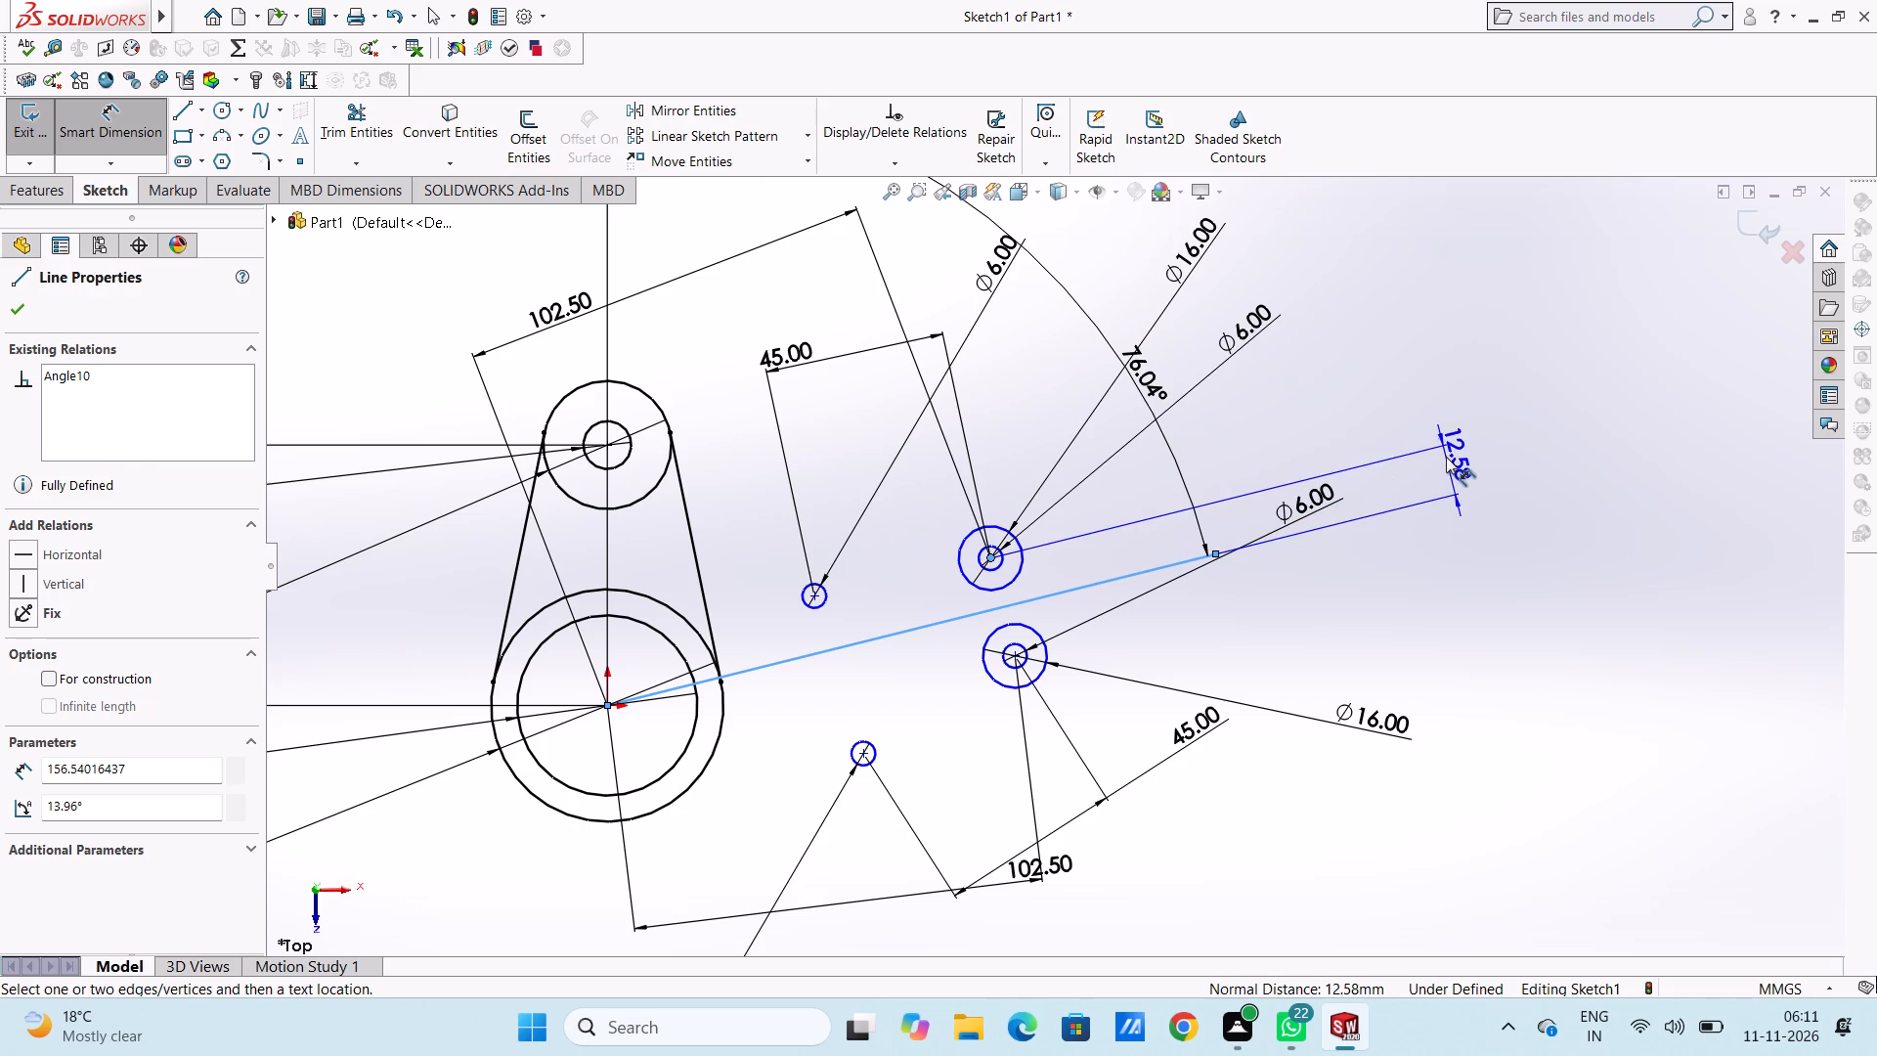
{"action": "left_click", "coordinate": [1447, 457]}
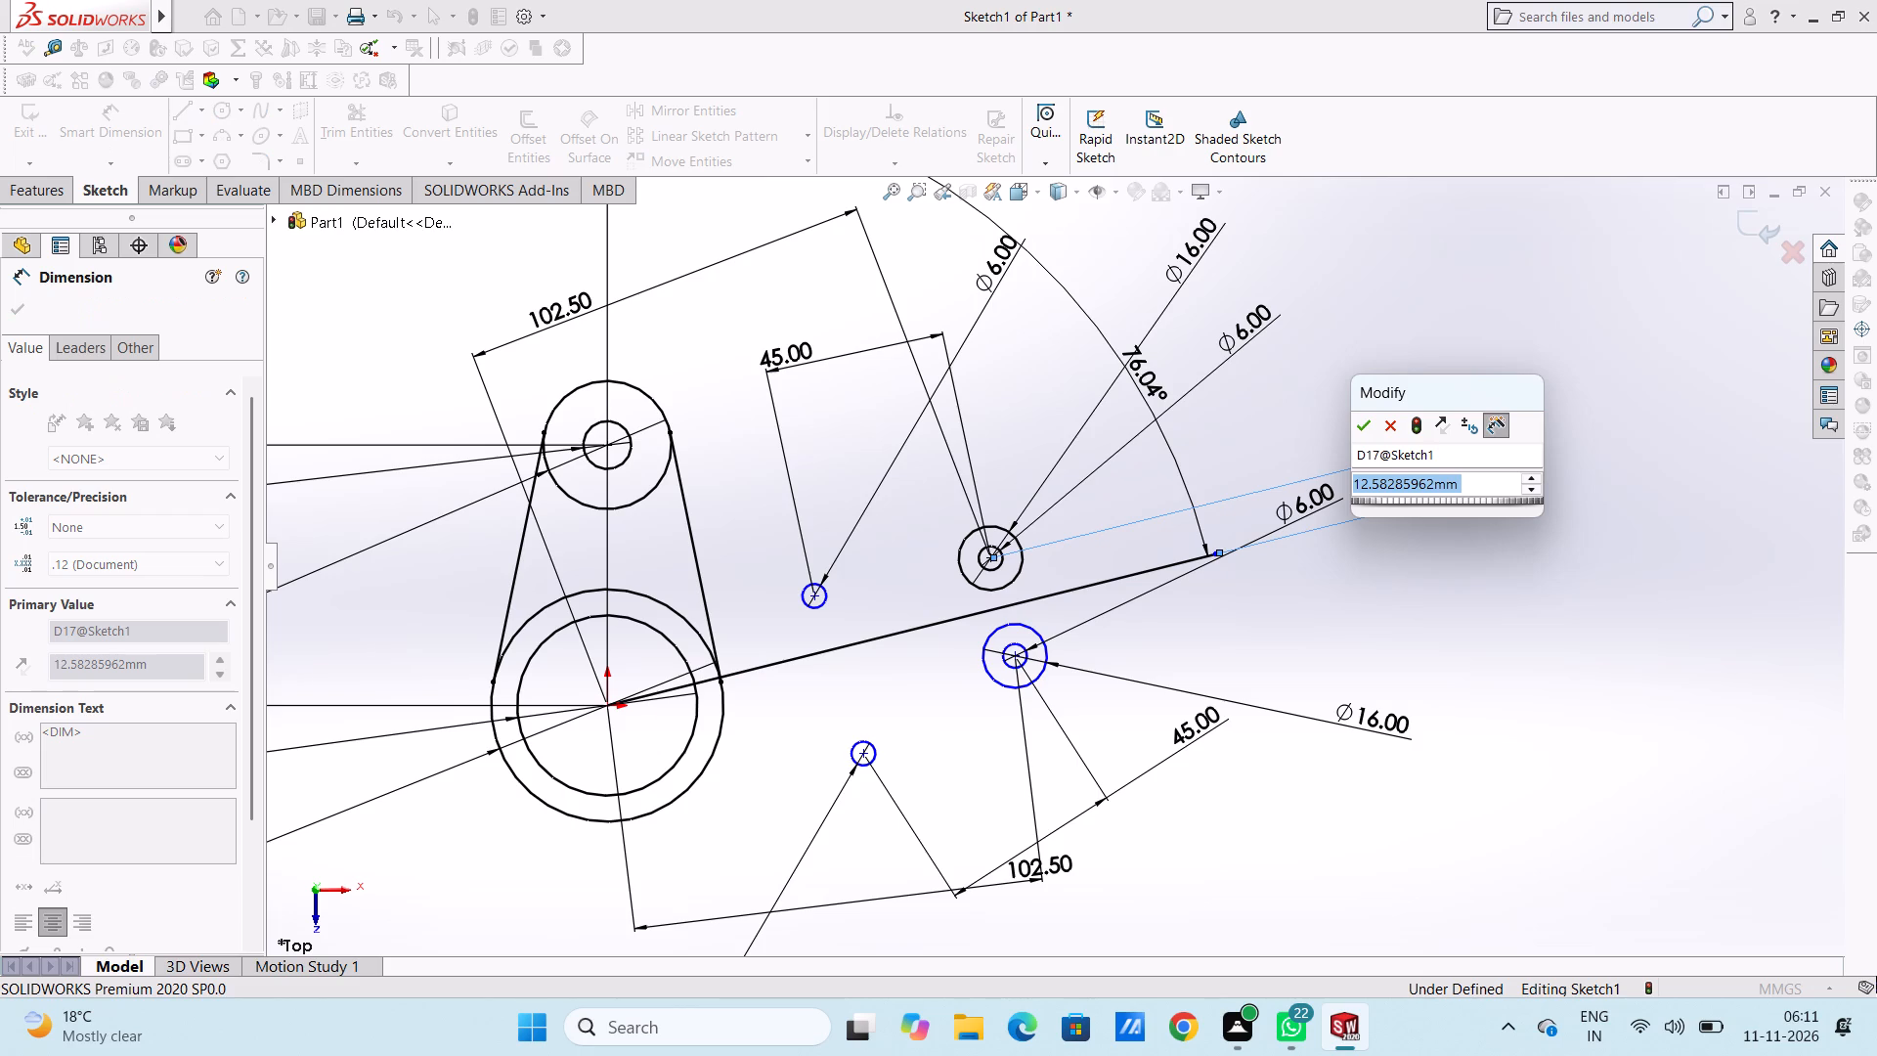
{"action": "key", "text": "3"}
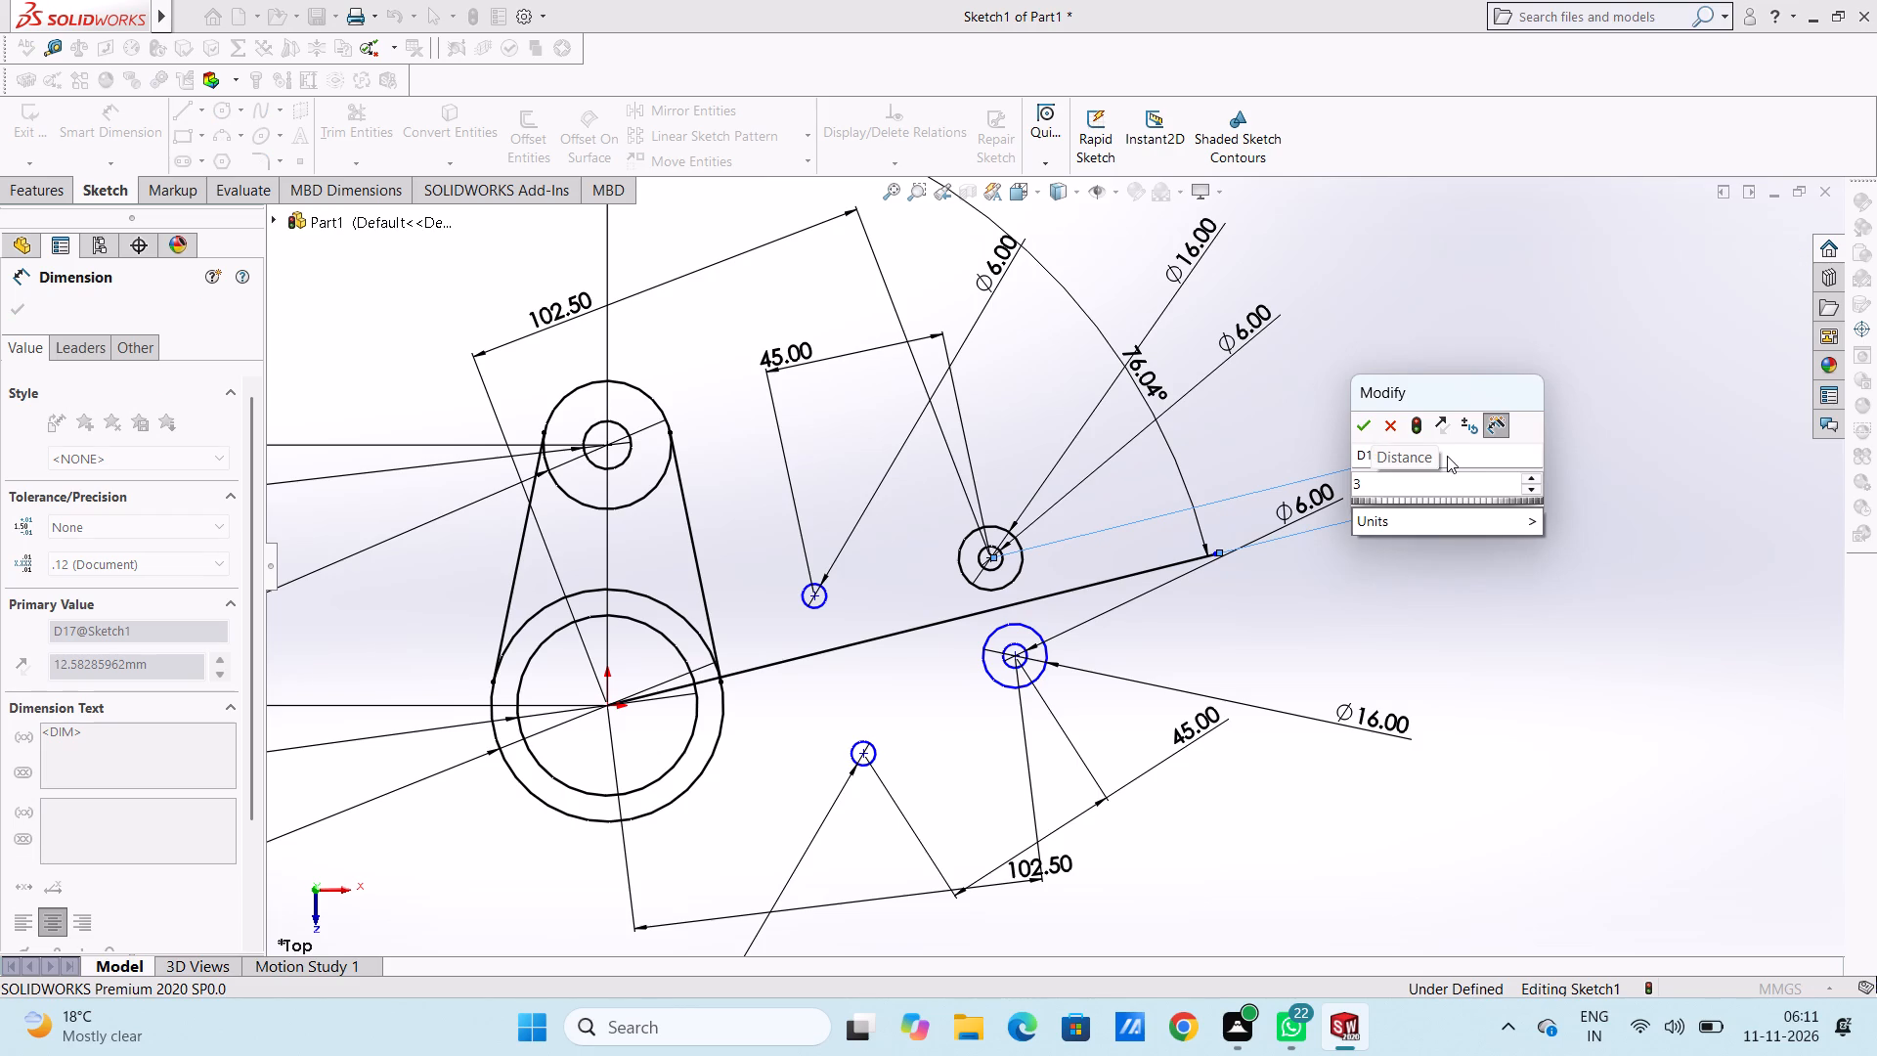
{"action": "key", "text": "8"}
{"action": "type", "text": ".50"}
{"action": "key", "text": "slash"}
{"action": "key", "text": "2"}
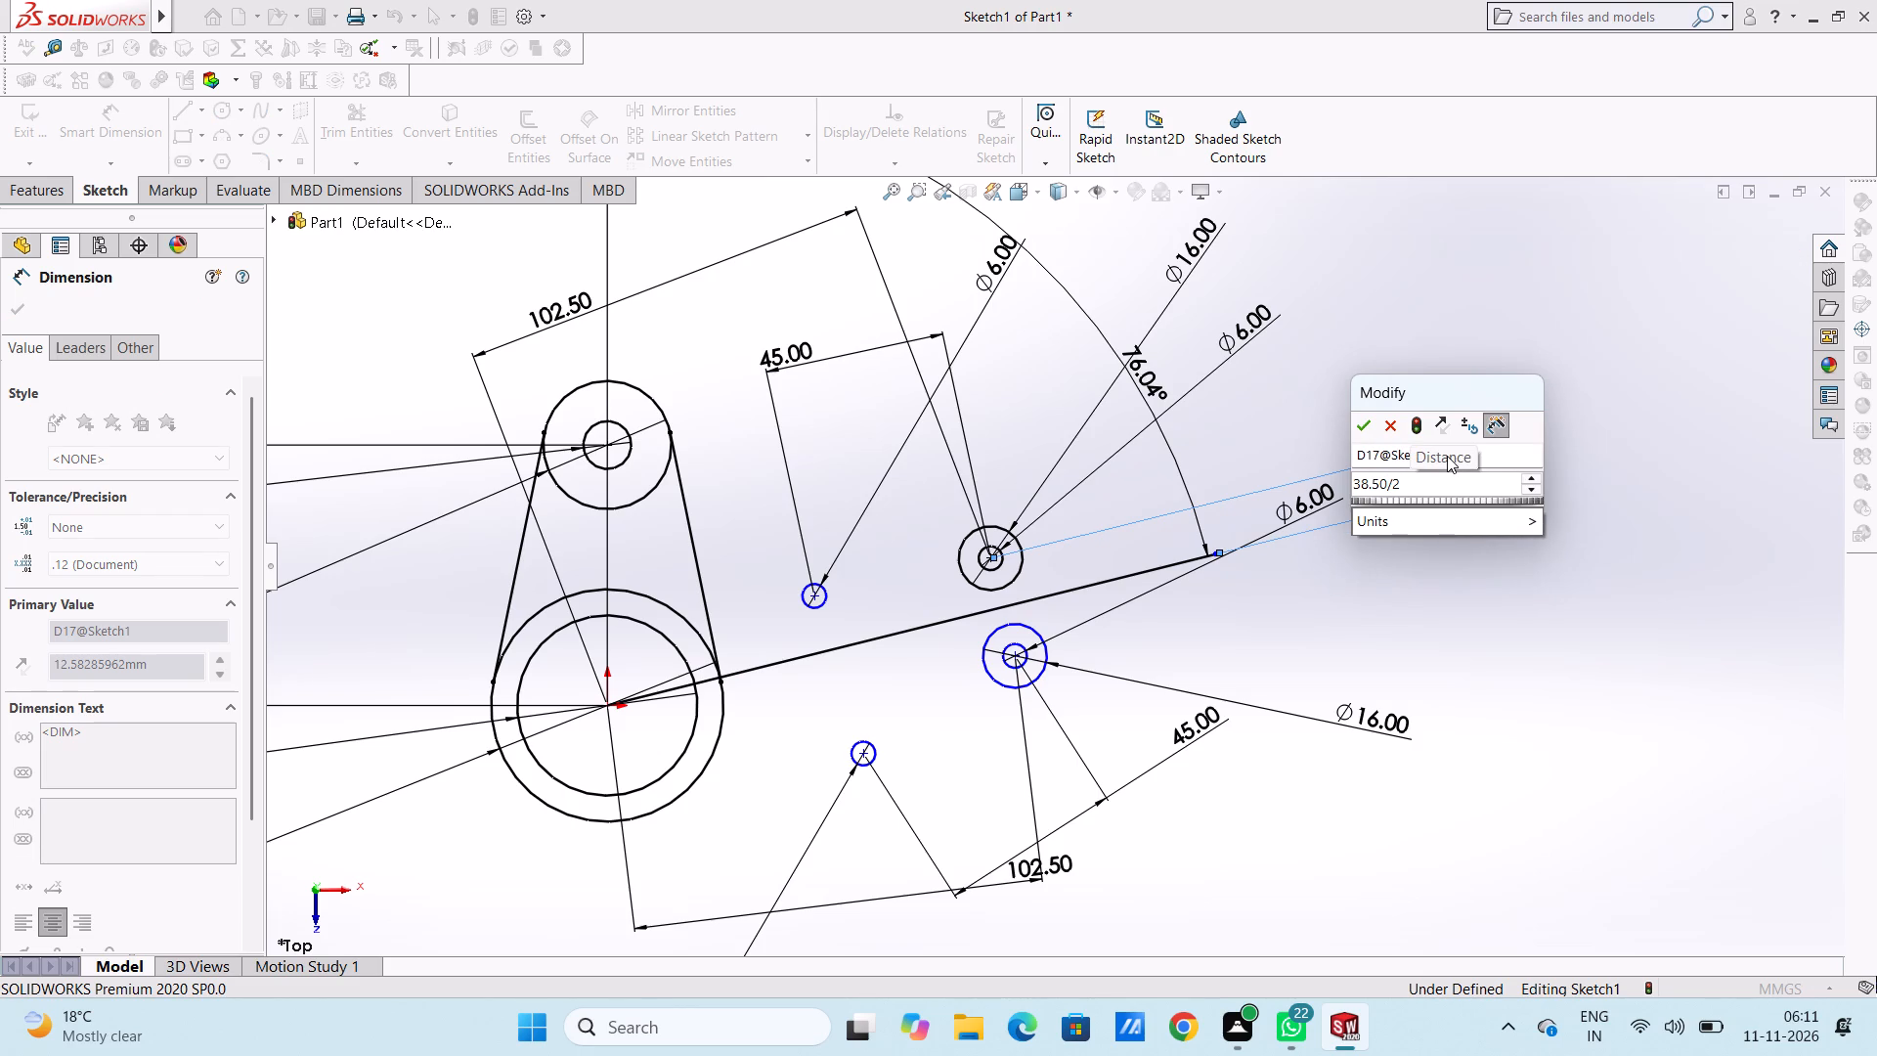
{"action": "key", "text": "Return"}
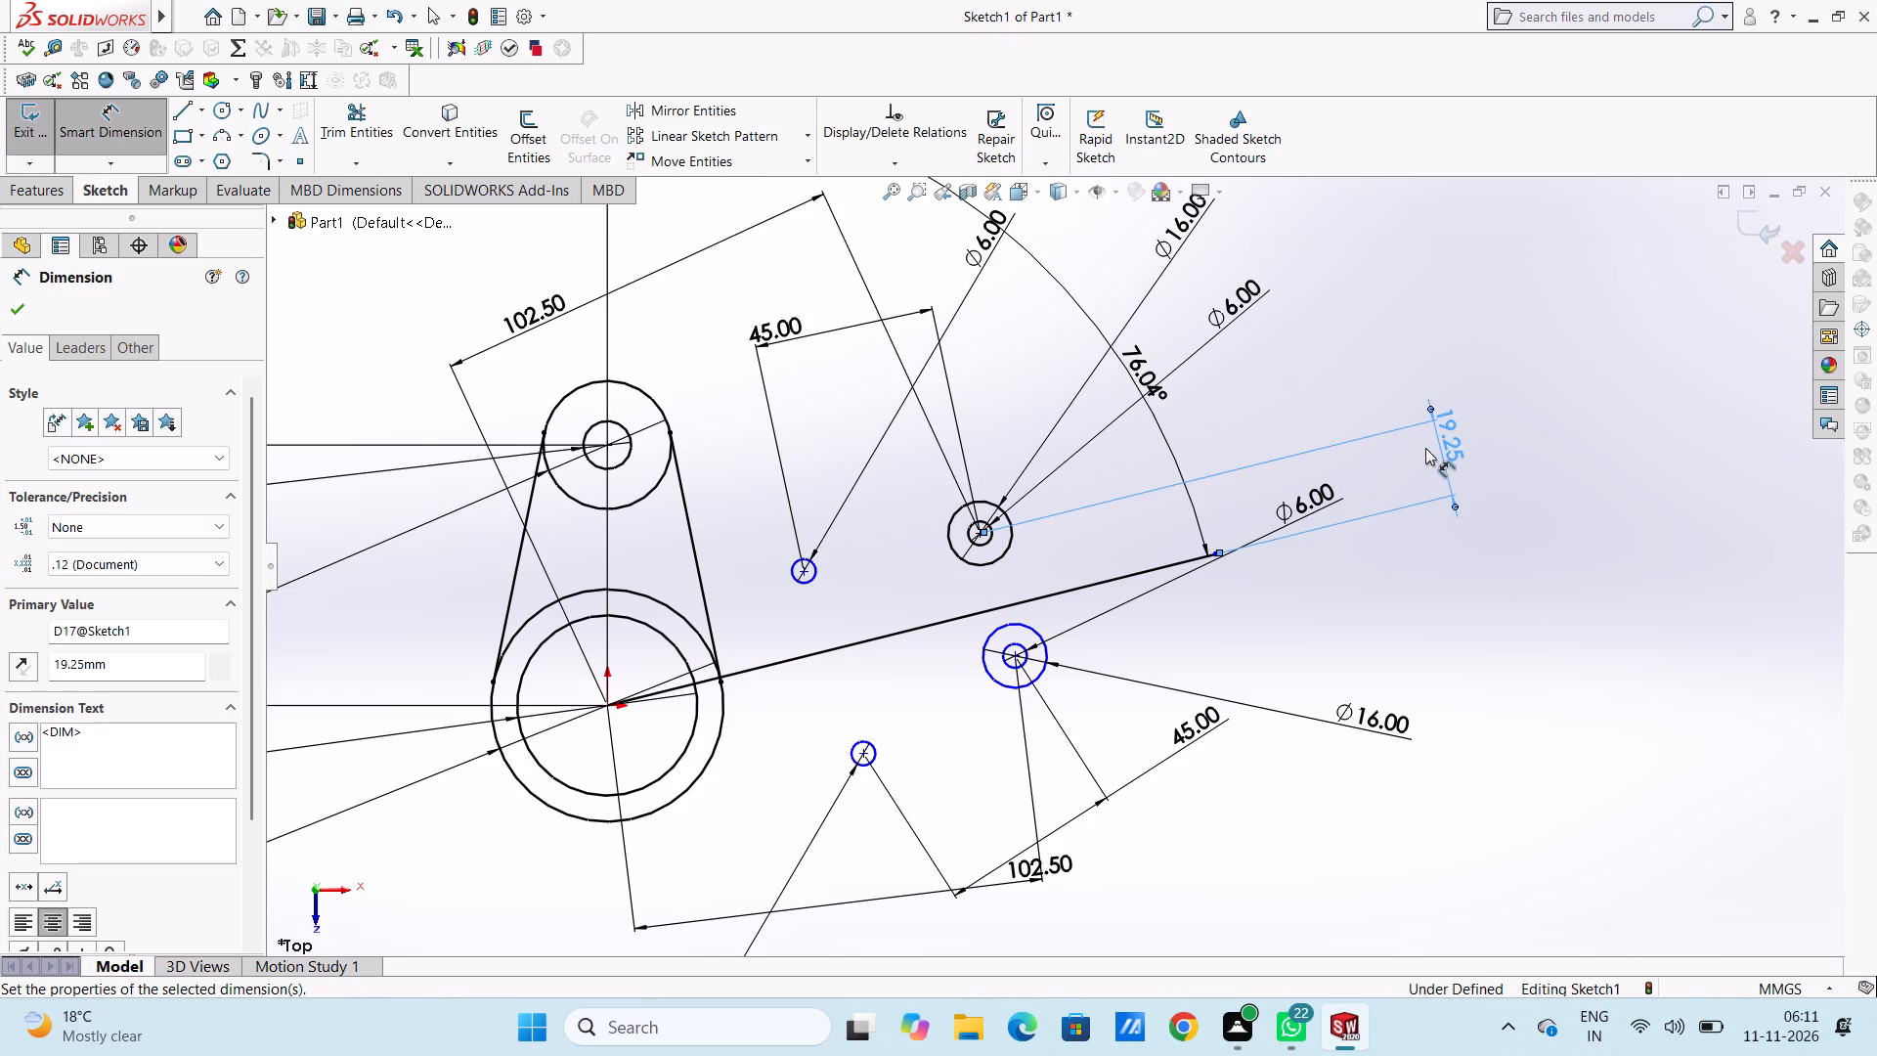
{"action": "left_click", "coordinate": [1389, 379]}
Dimension the perpendicular distance from the lower concentric pair's centre to the inclined line as 19.25 mm.
{"action": "scroll", "coordinate": [1324, 616], "scroll_direction": "up", "scroll_amount": 3}
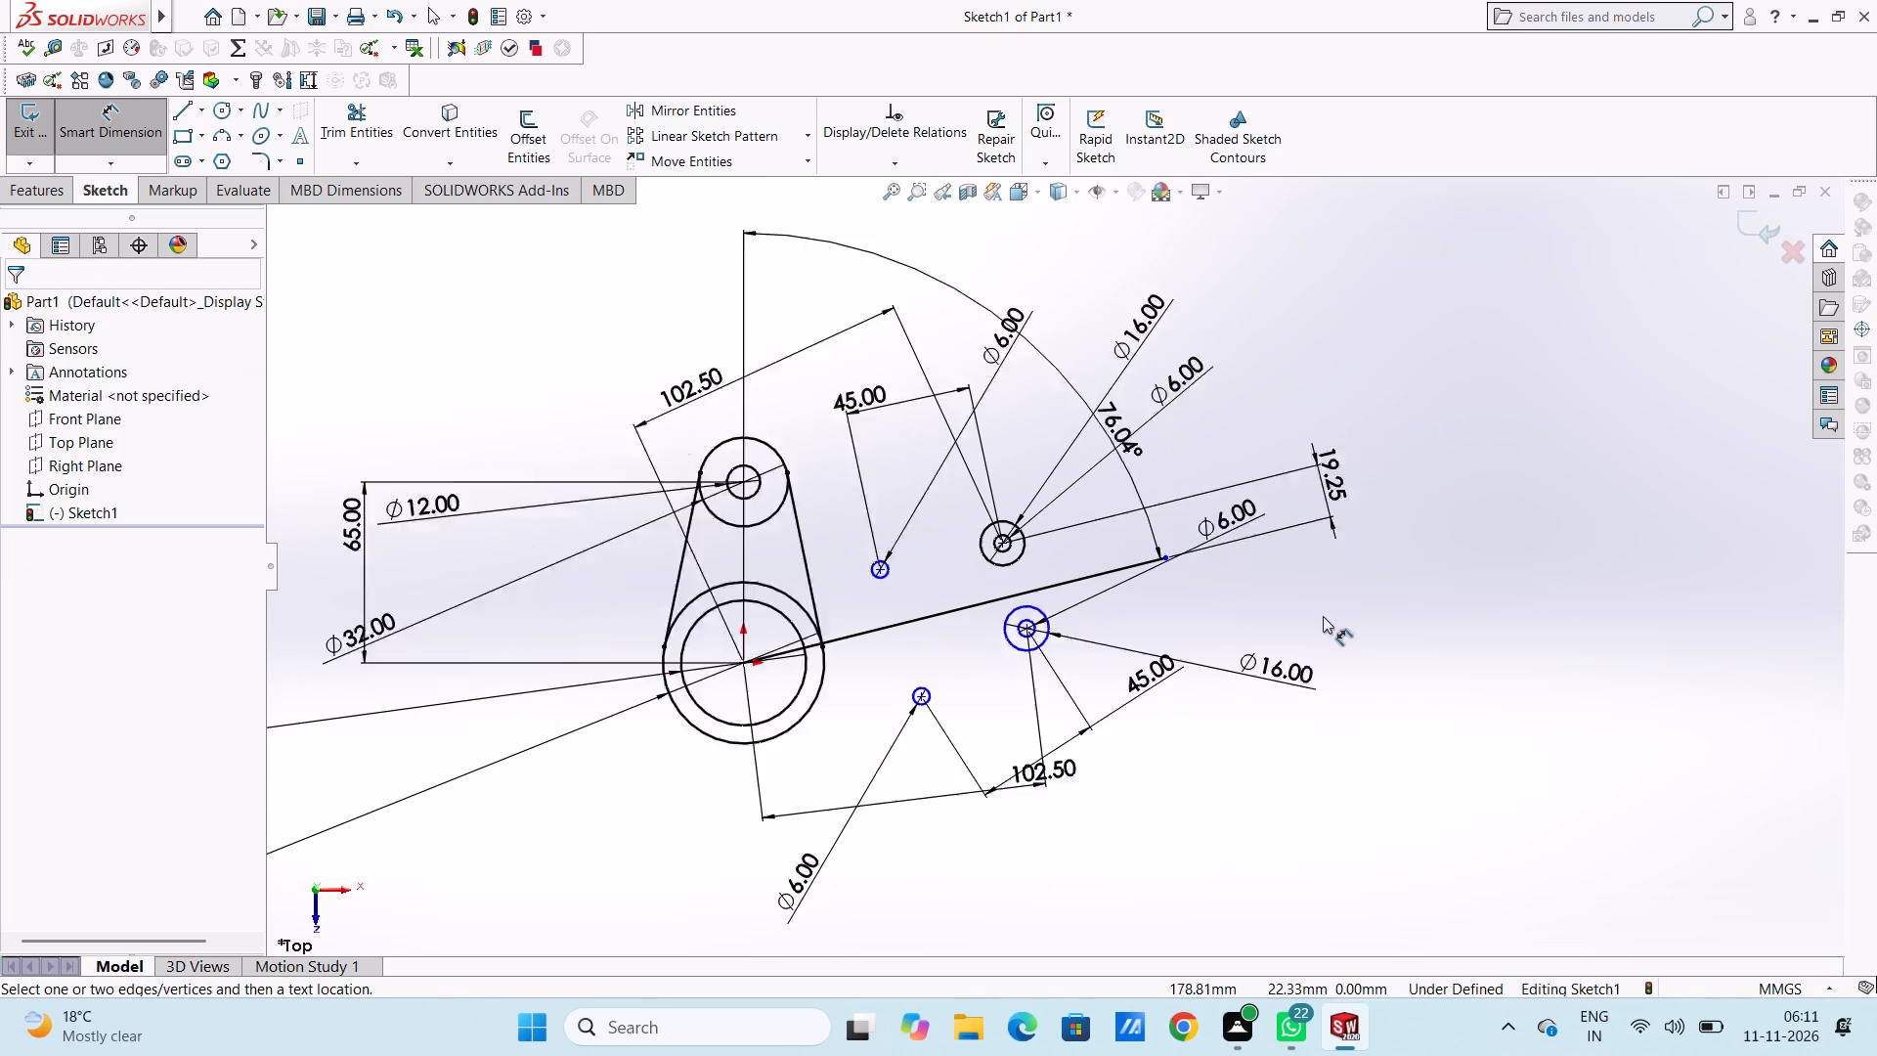
{"action": "scroll", "coordinate": [1147, 635], "scroll_direction": "down", "scroll_amount": 3}
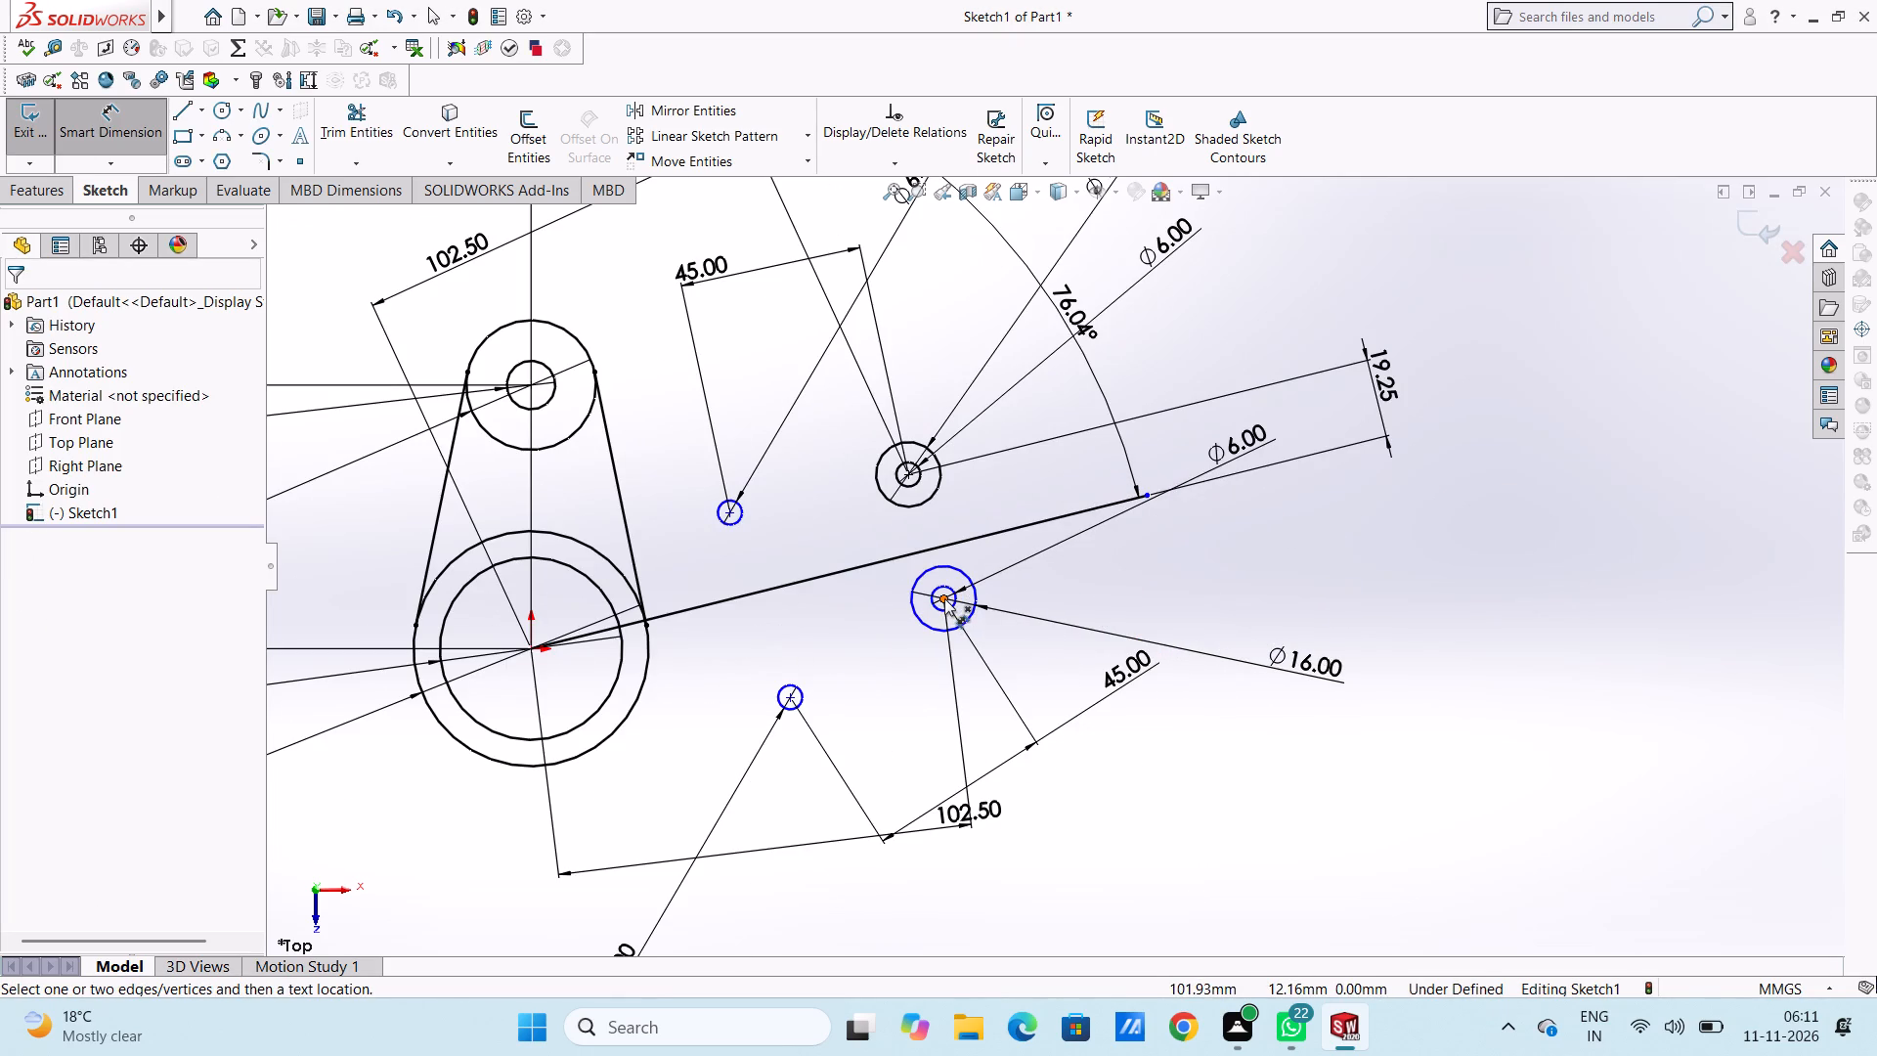
{"action": "left_click", "coordinate": [944, 598]}
{"action": "left_click", "coordinate": [973, 540]}
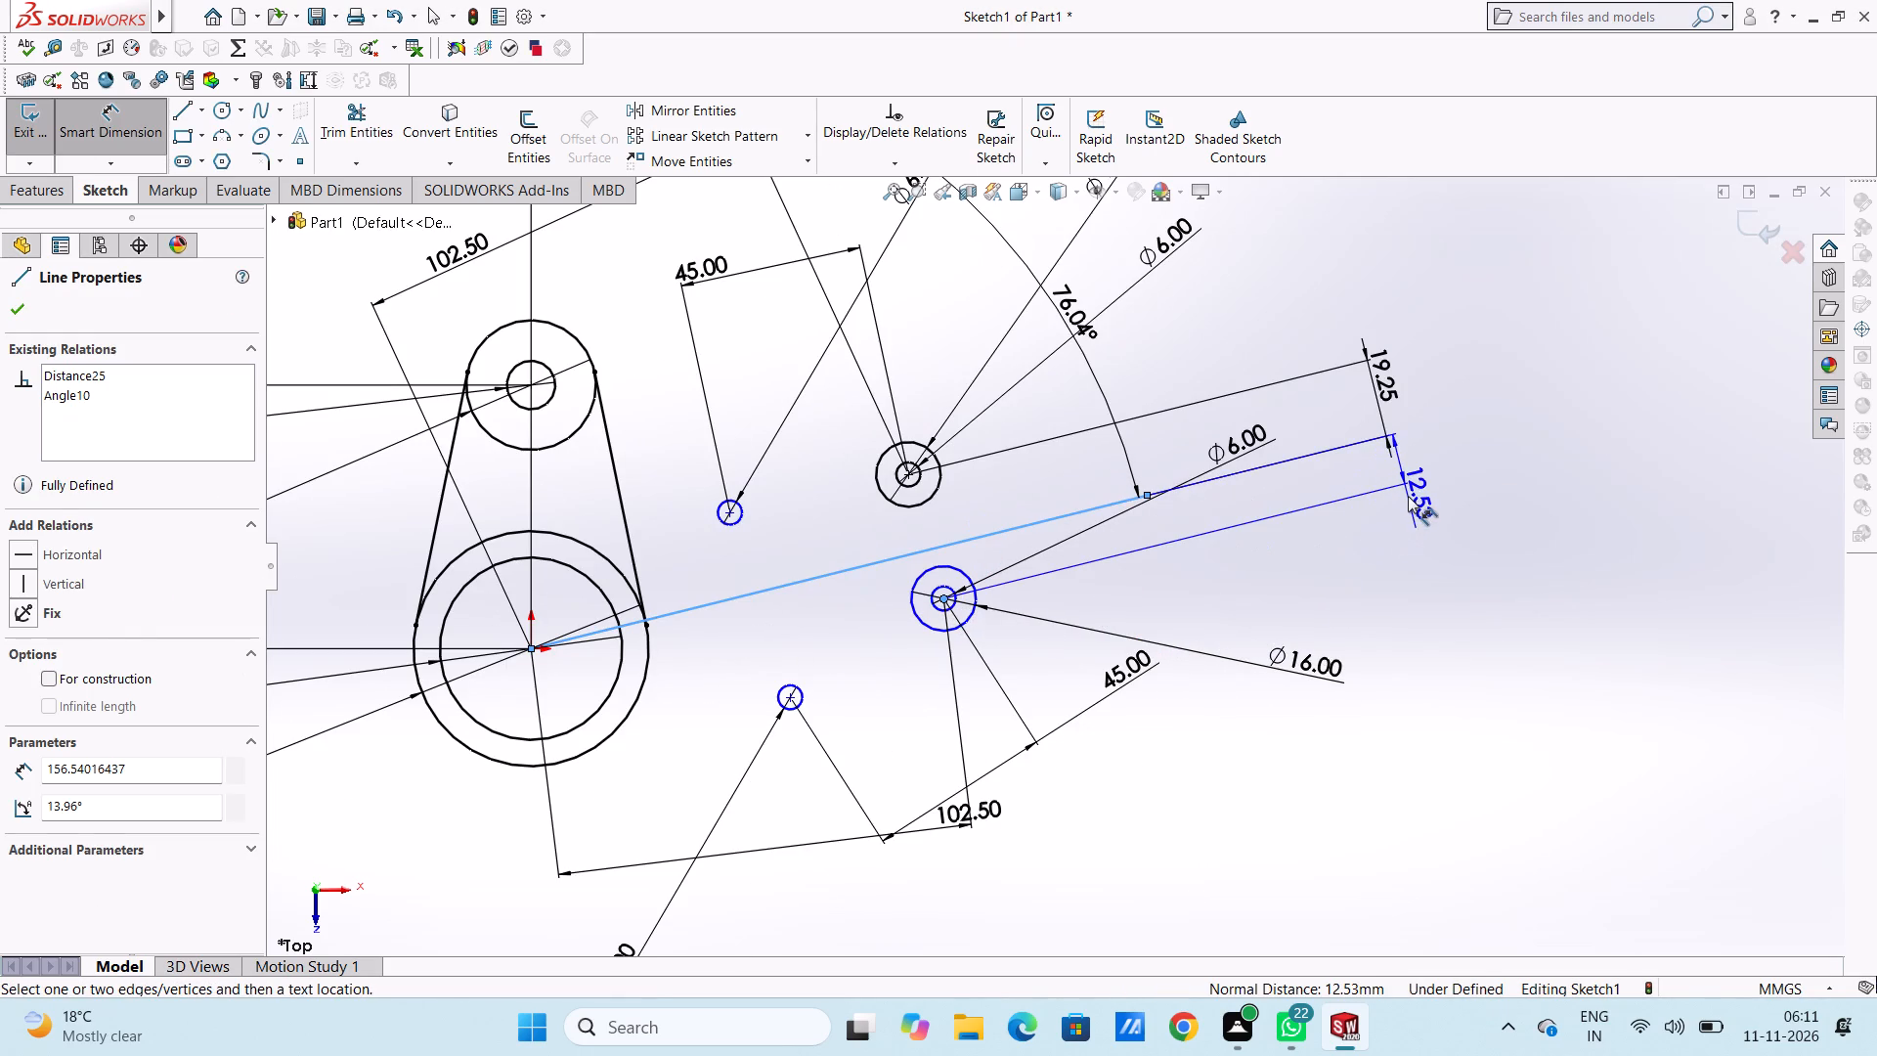
{"action": "left_click", "coordinate": [1399, 488]}
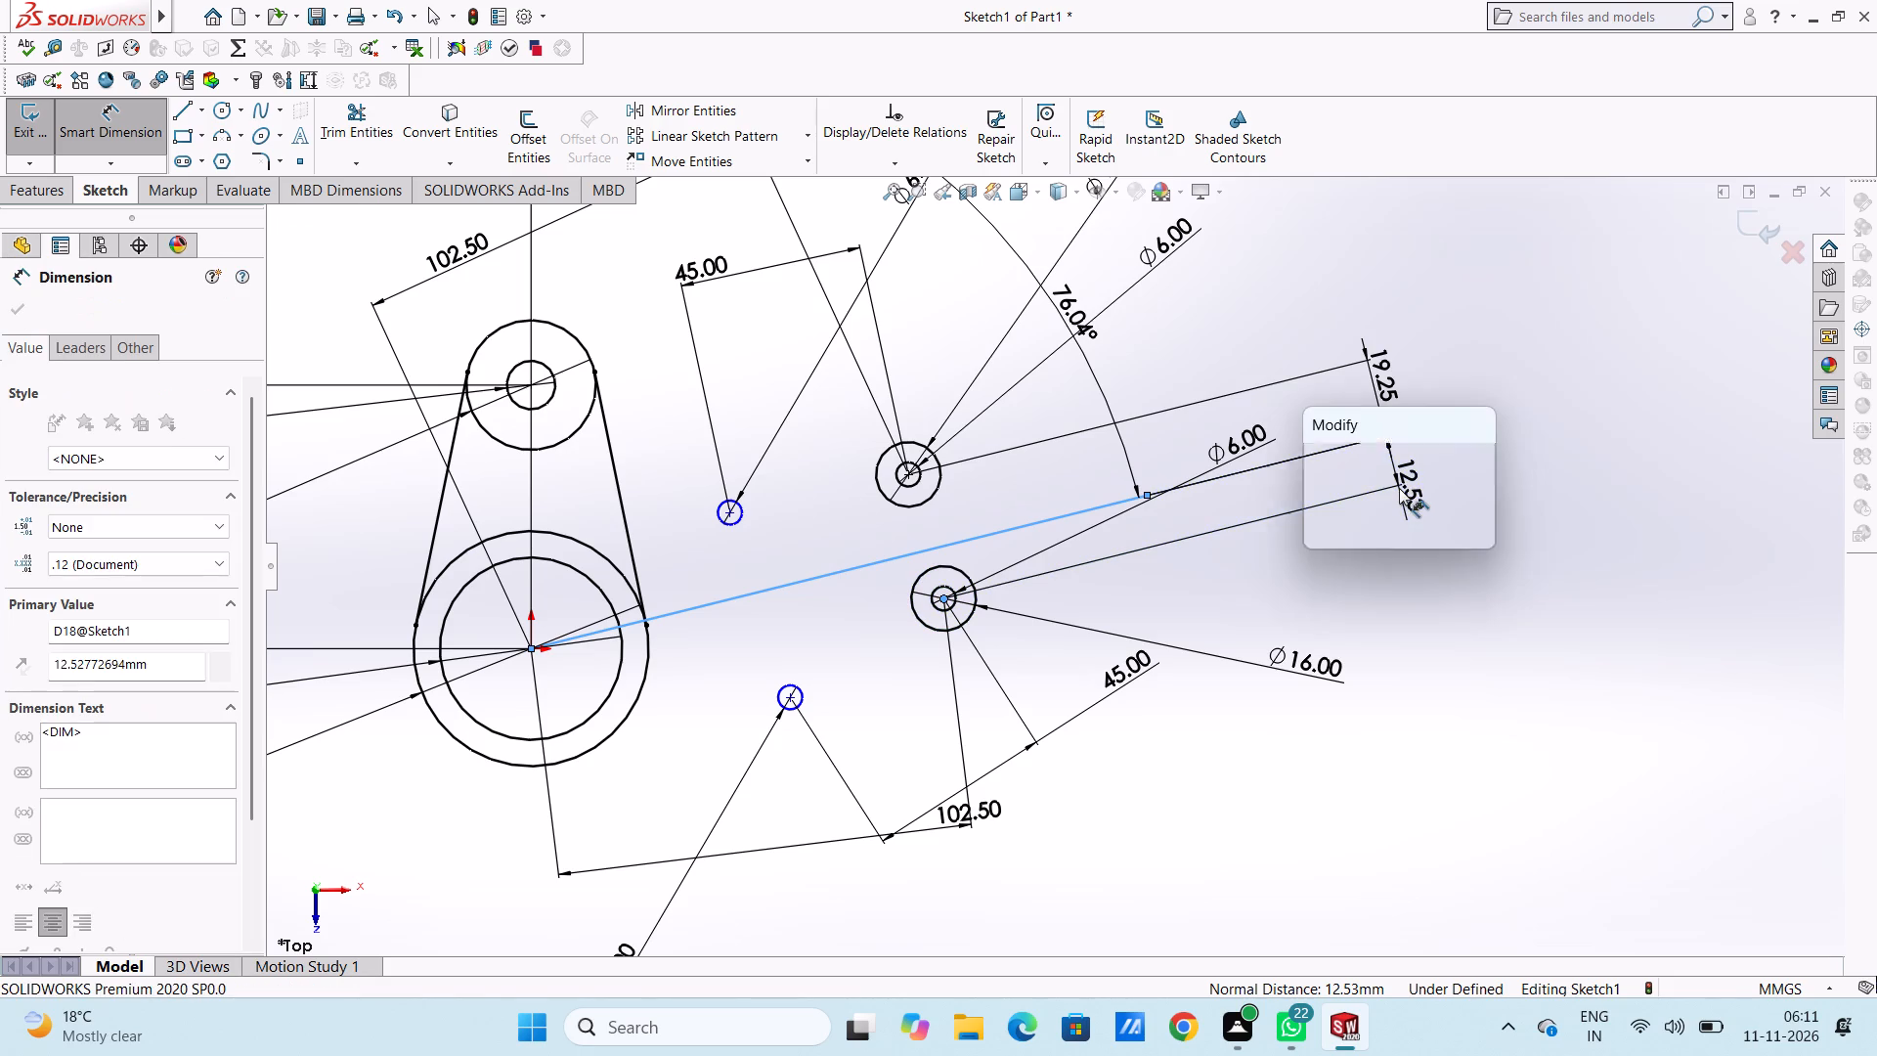
{"action": "type", "text": "19"}
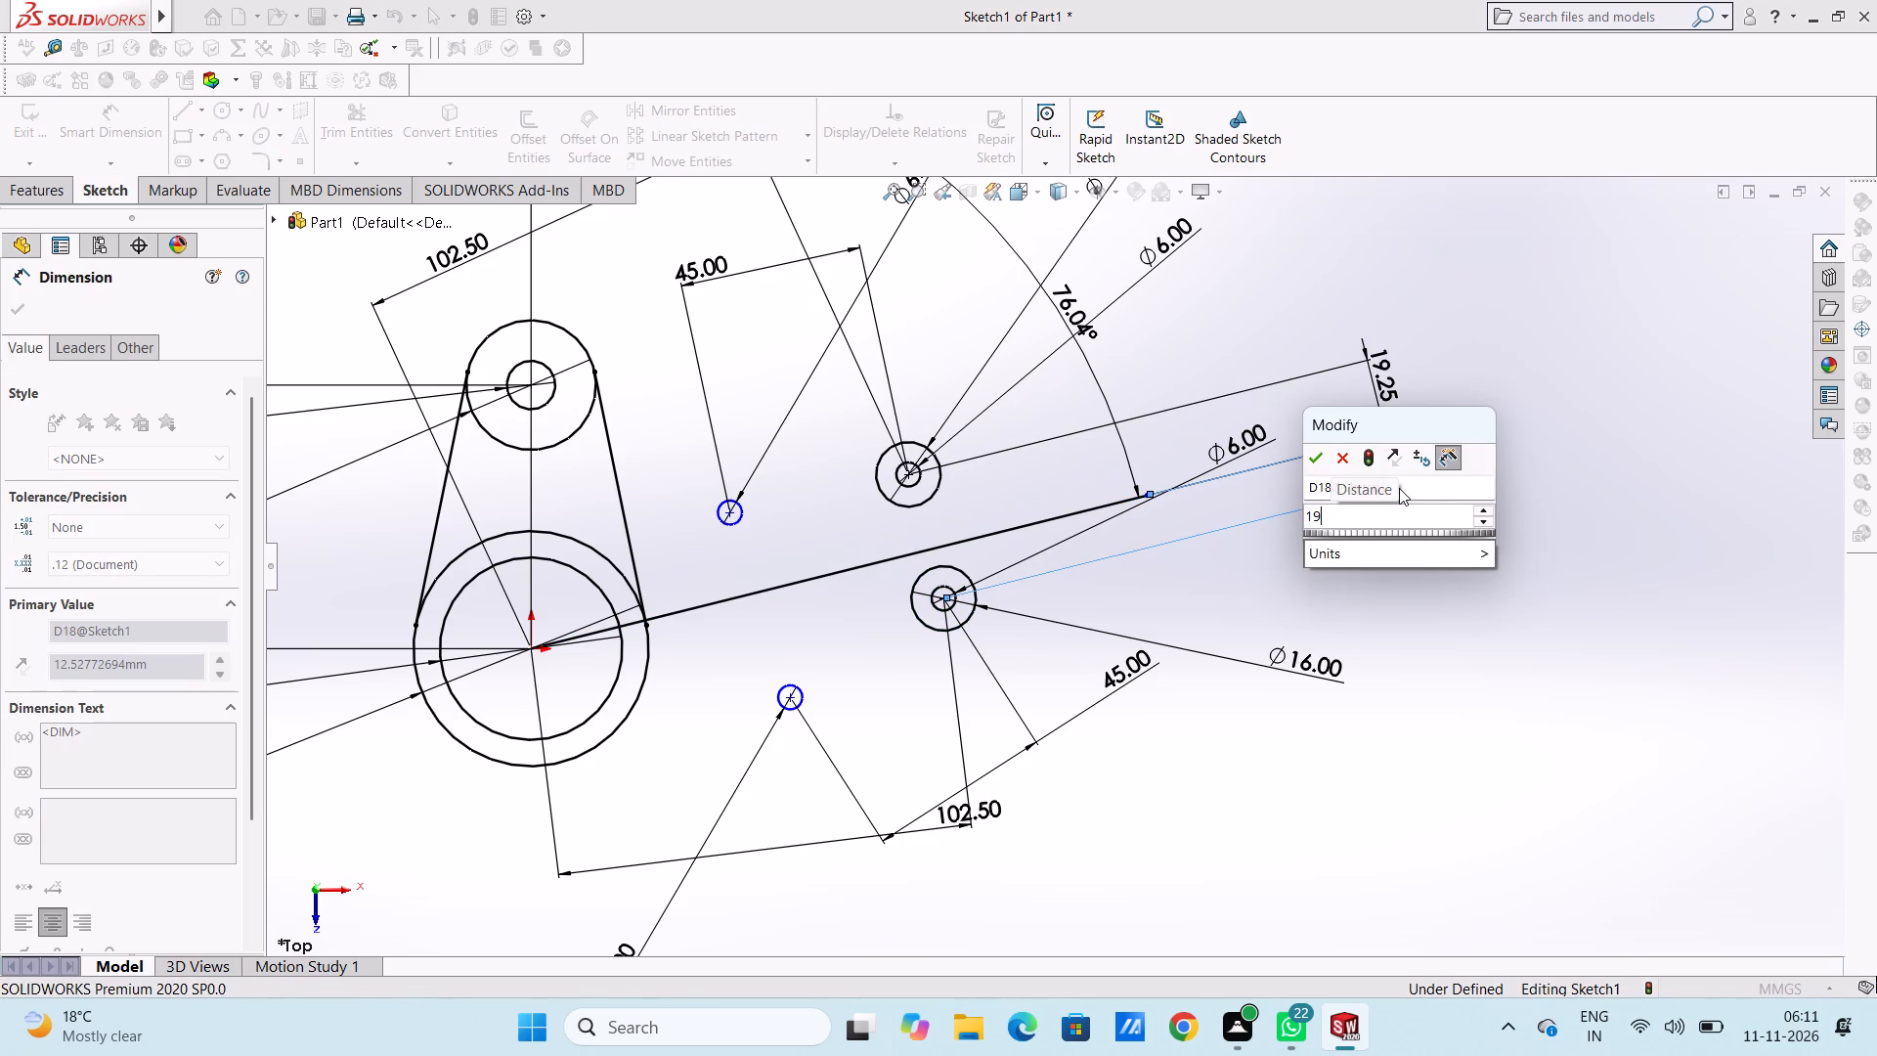
{"action": "type", "text": ".25"}
{"action": "key", "text": "Return"}
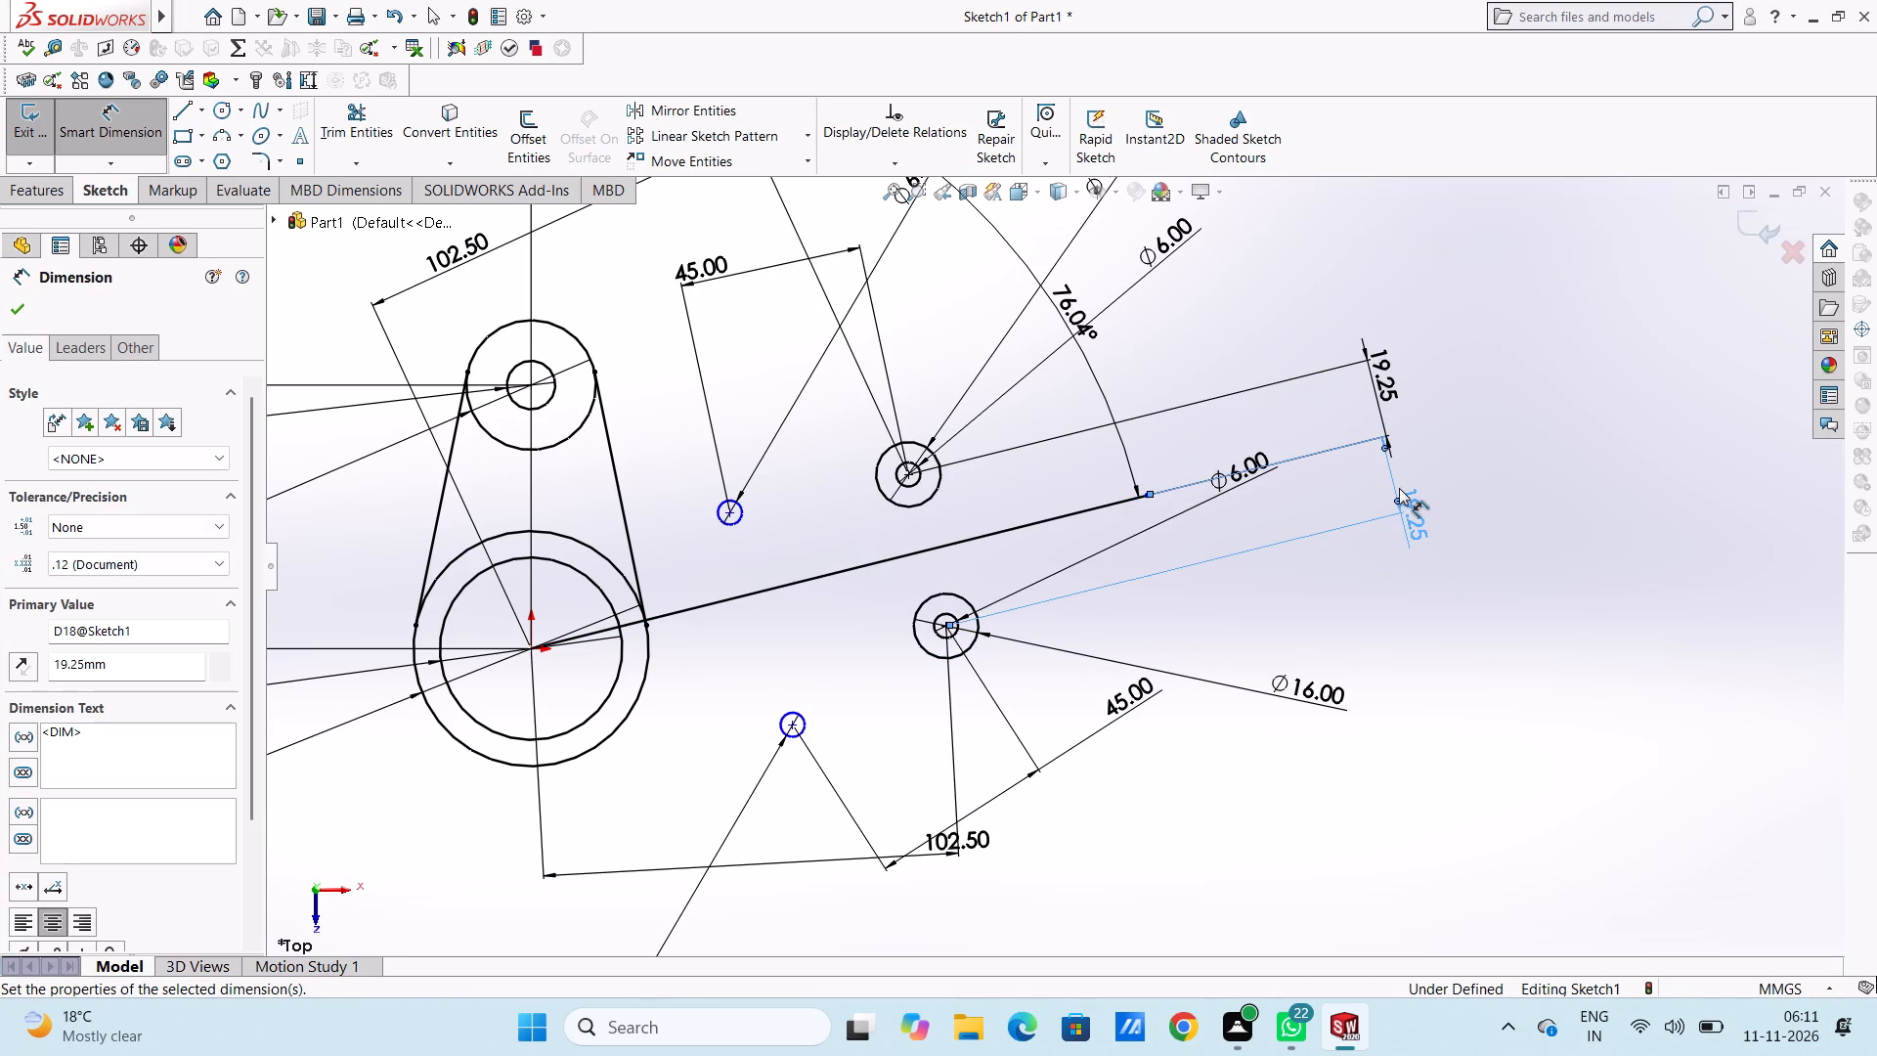
Dimension the perpendicular distance from the upper single small circle's centre to the inclined line as 19.25 mm.
{"action": "left_click", "coordinate": [1321, 485]}
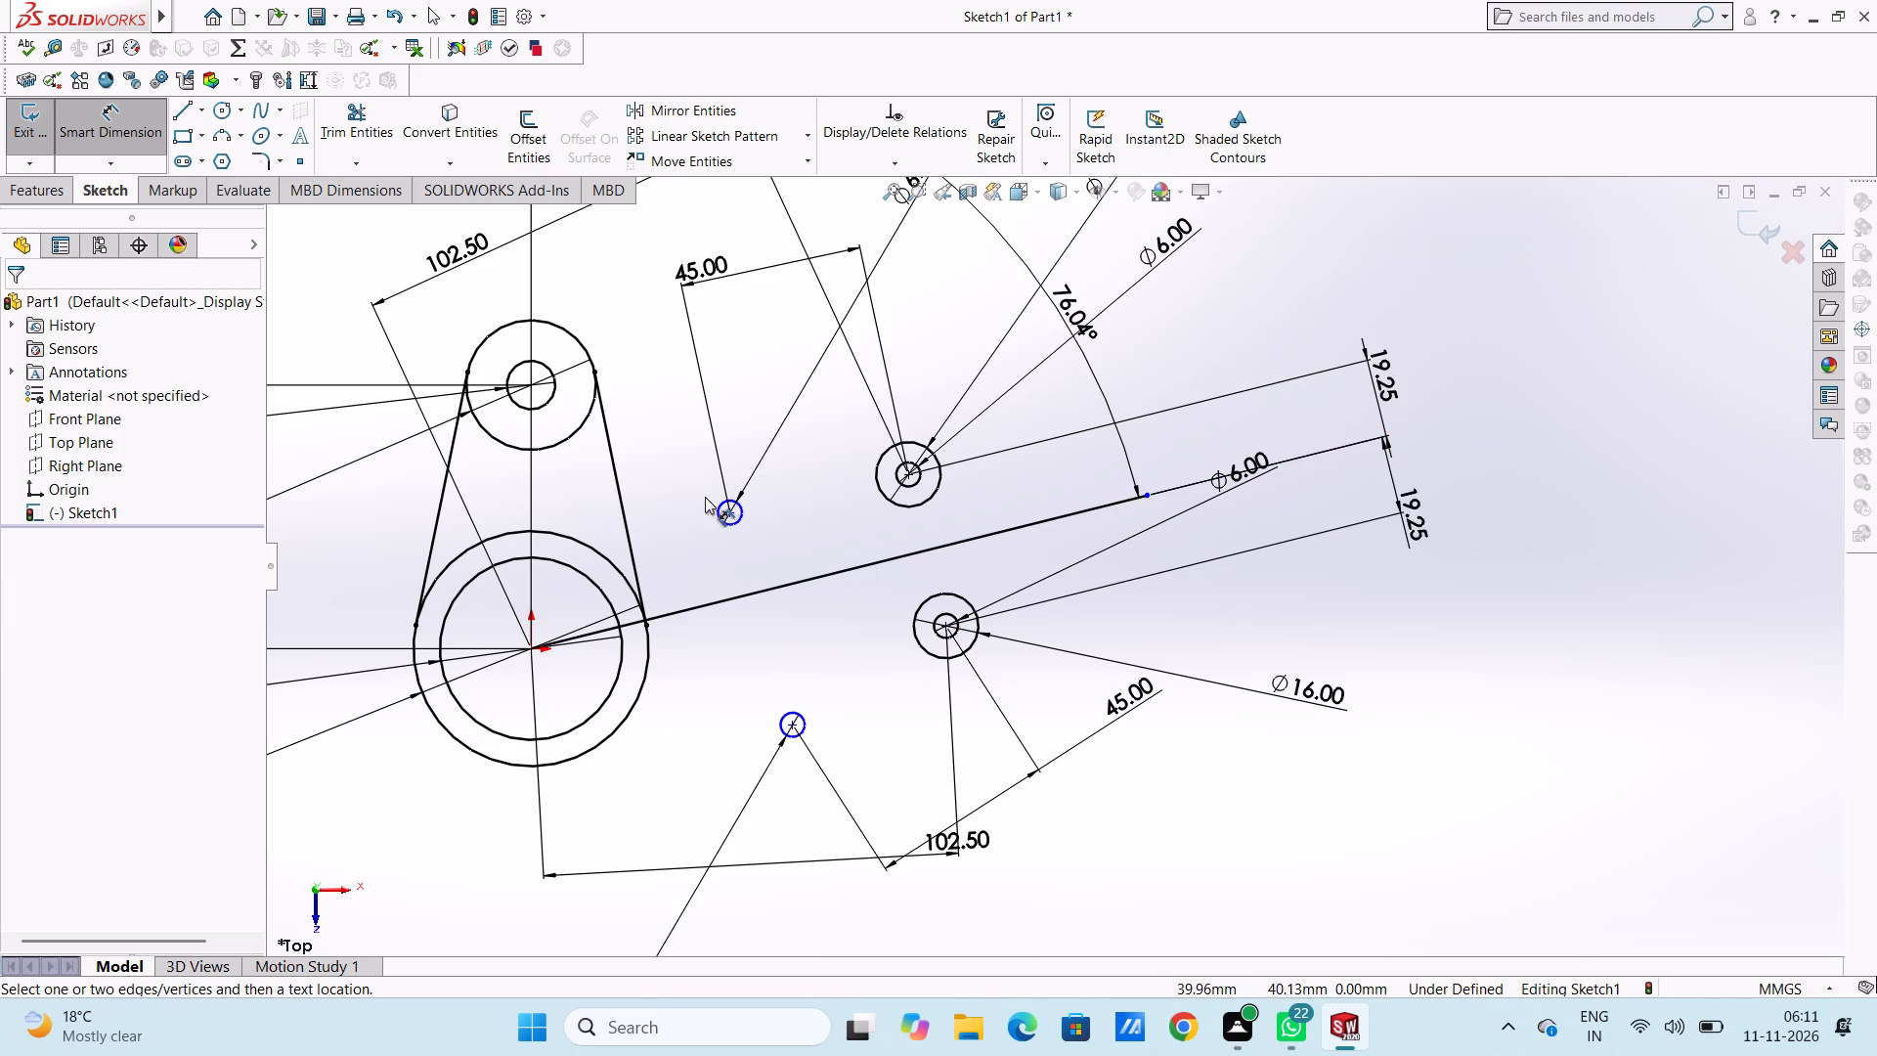
{"action": "left_click", "coordinate": [734, 513]}
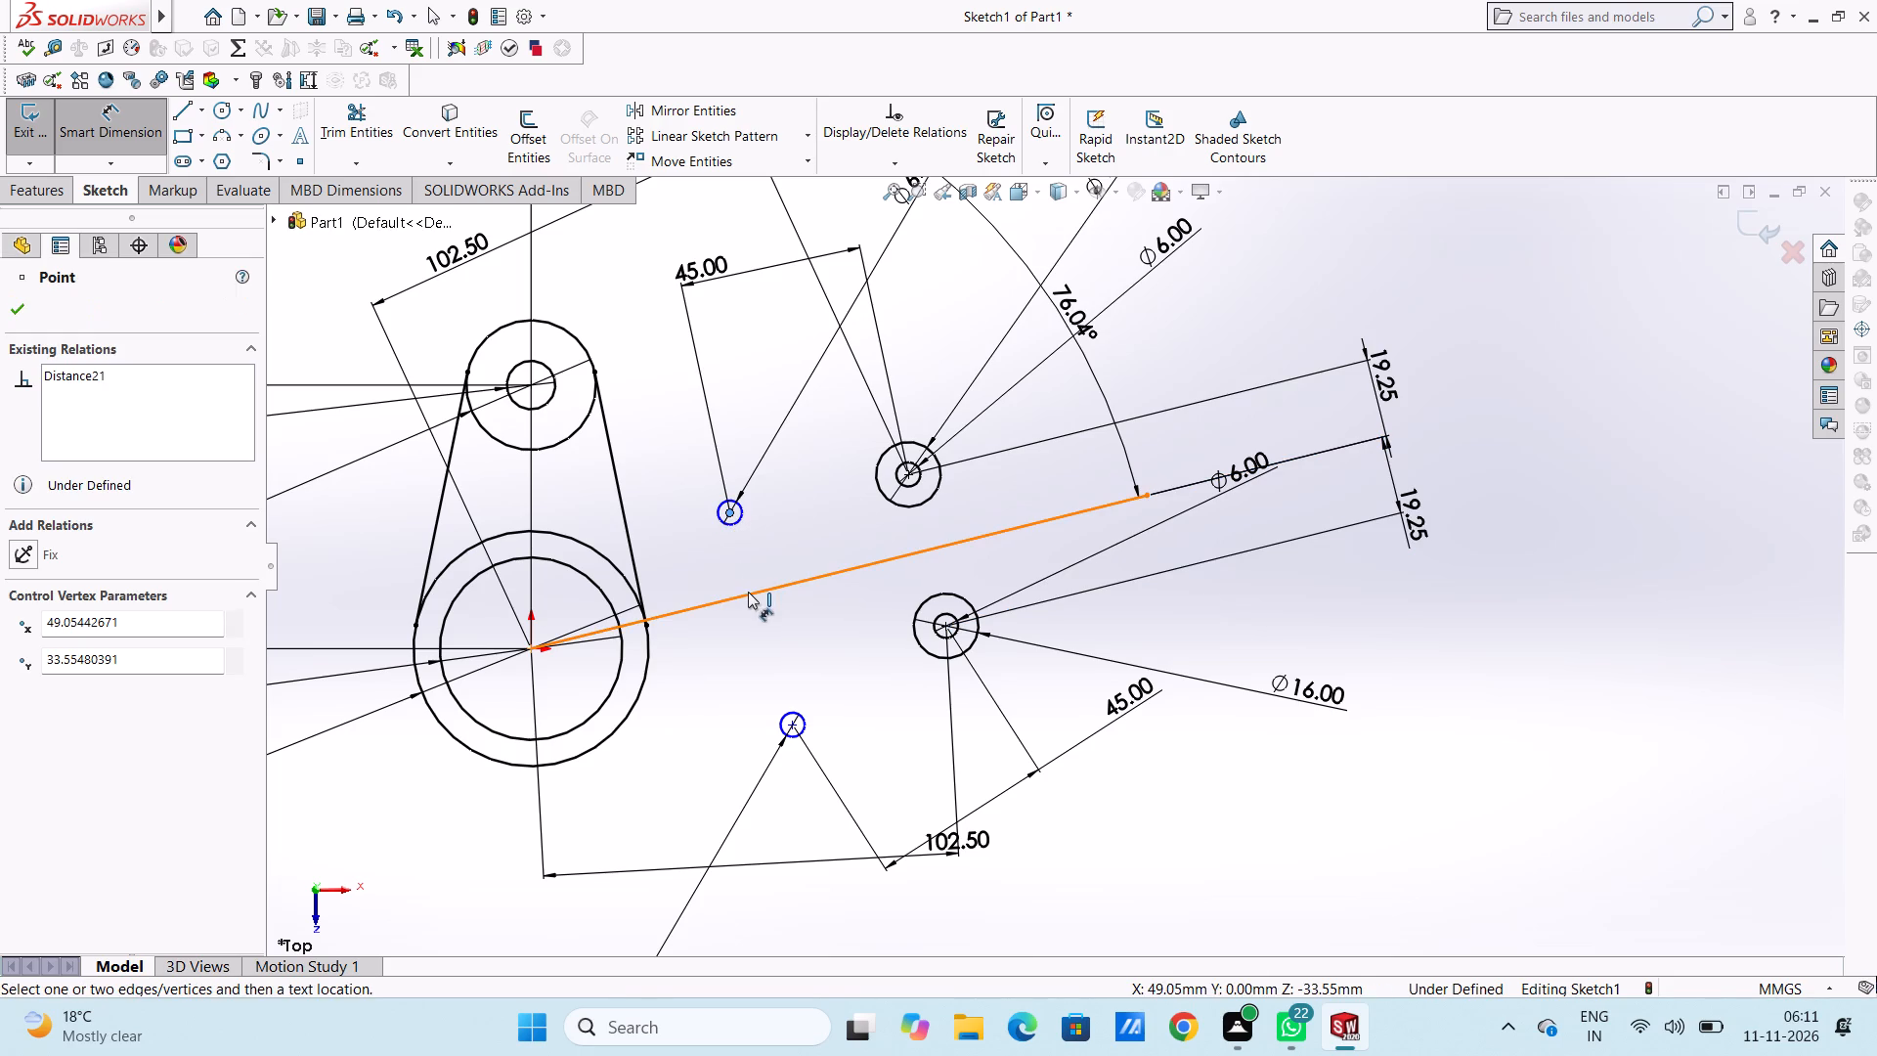
{"action": "left_click", "coordinate": [749, 592]}
{"action": "scroll", "coordinate": [518, 621], "scroll_direction": "up", "scroll_amount": 4}
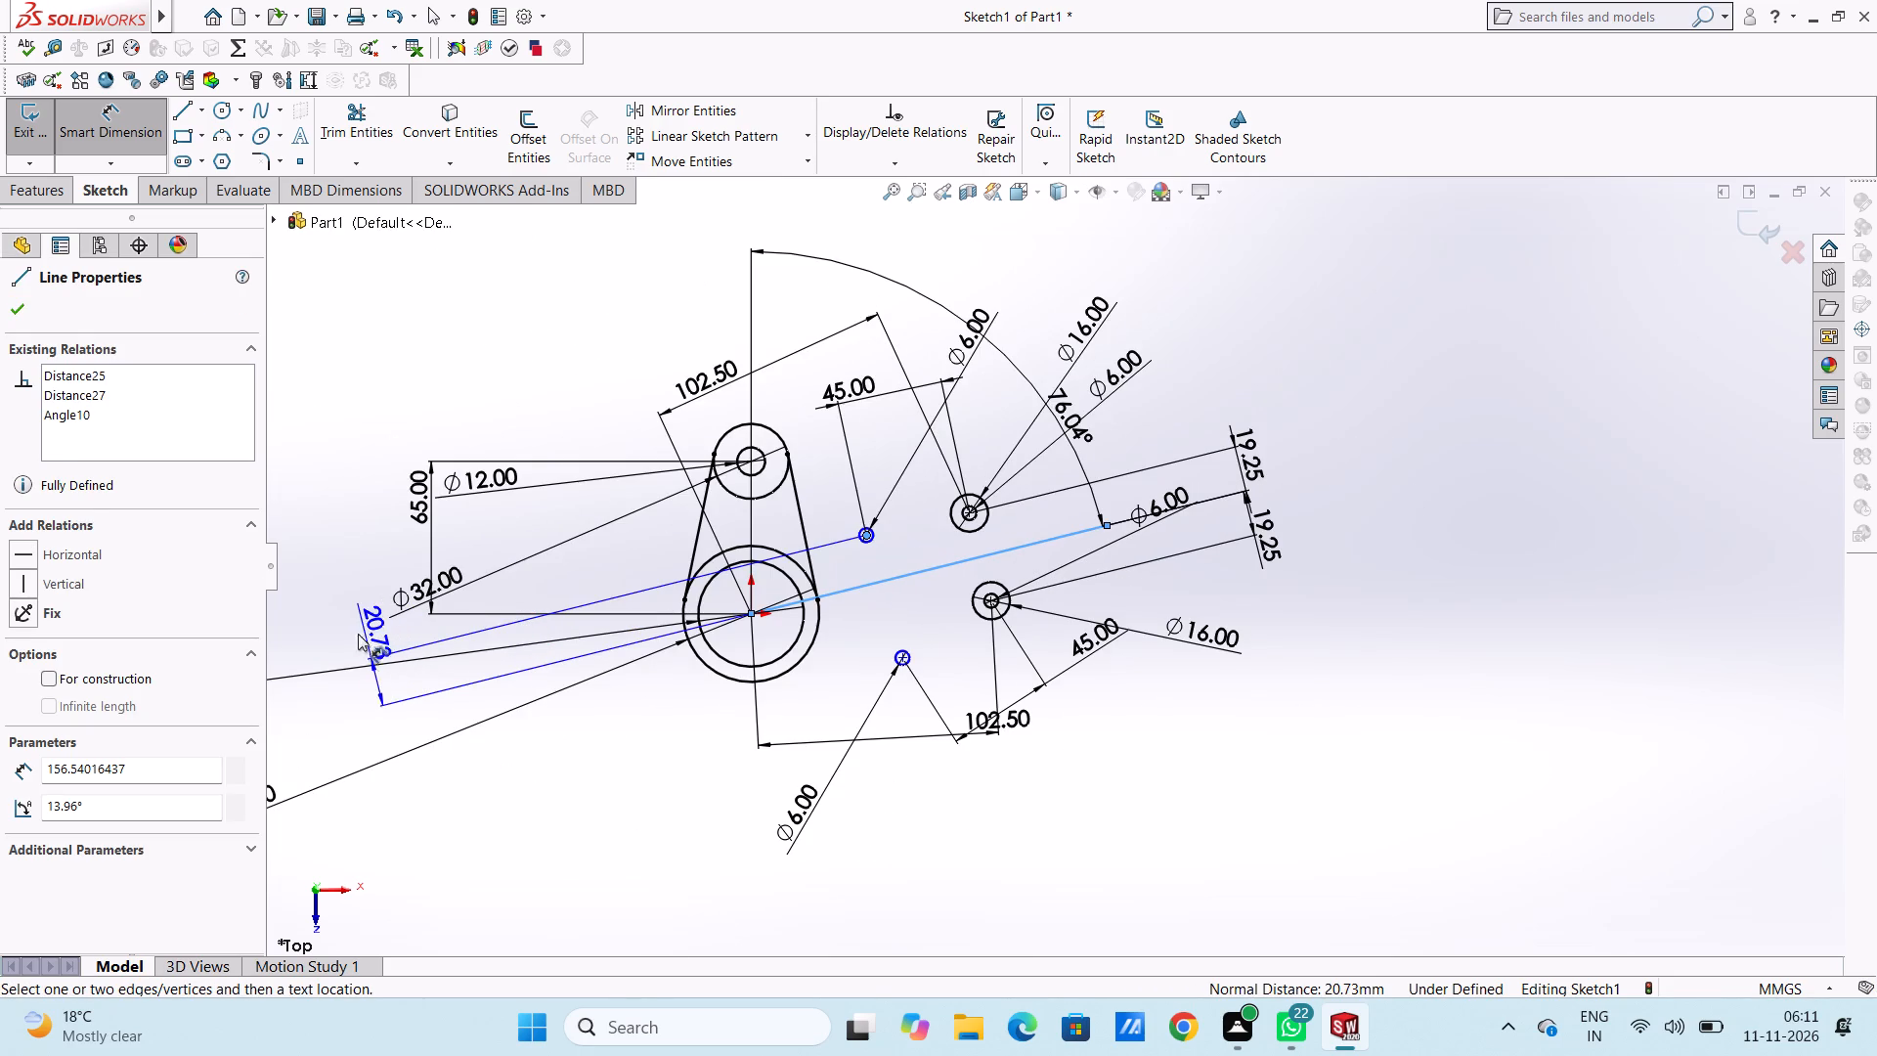
{"action": "left_click", "coordinate": [343, 567]}
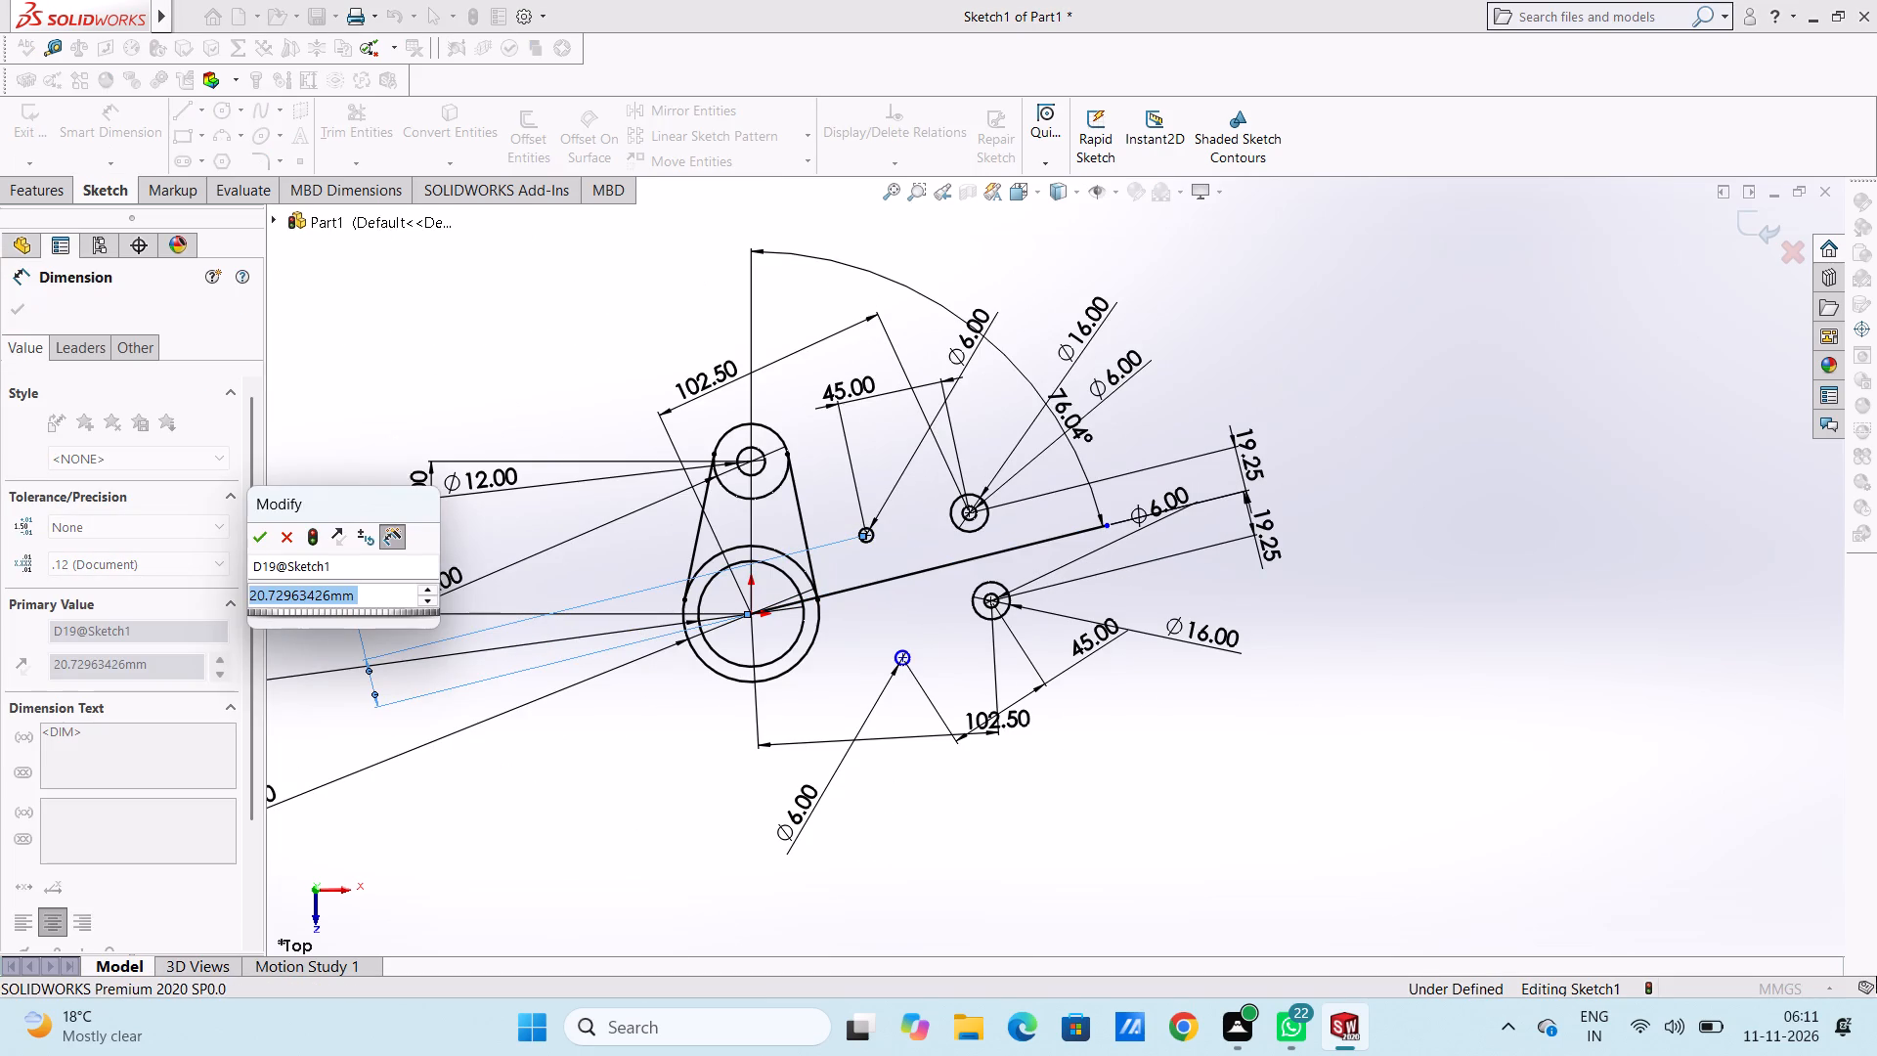
{"action": "key", "text": "1"}
{"action": "type", "text": "9.25"}
{"action": "key", "text": "Return"}
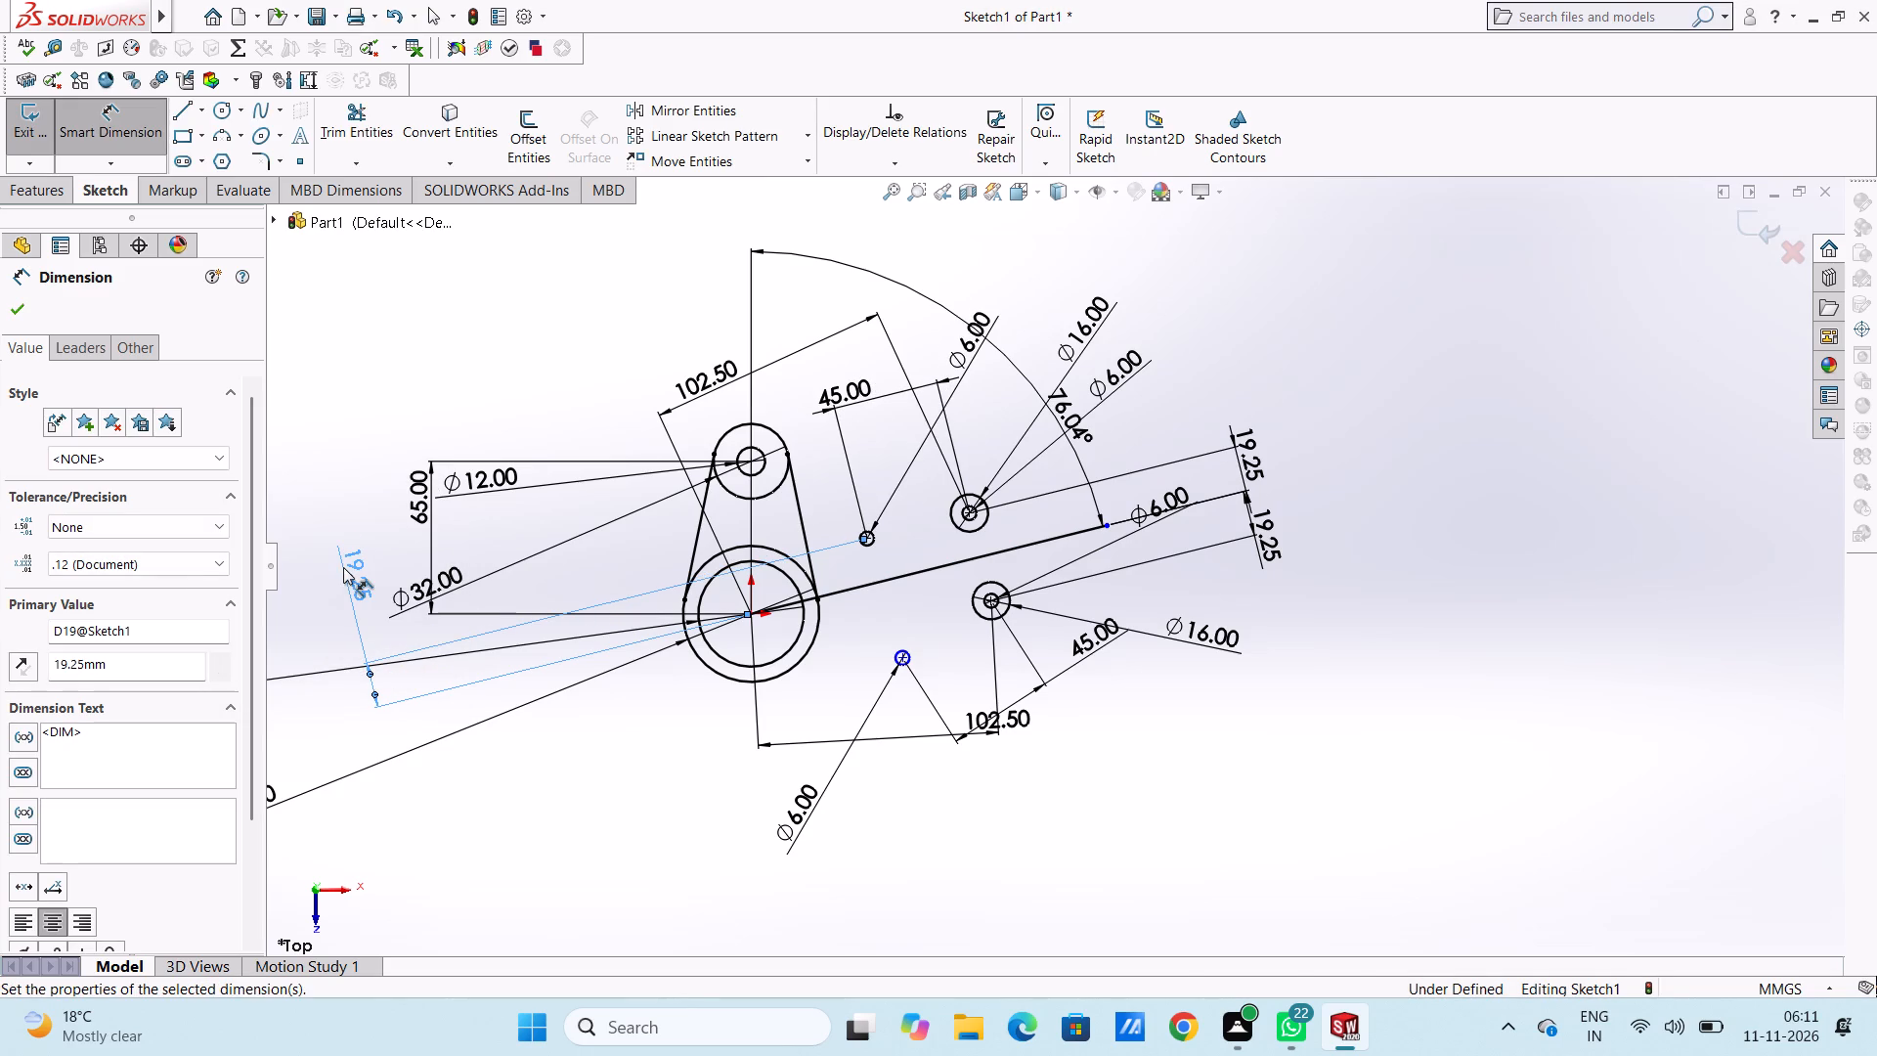
{"action": "left_click", "coordinate": [626, 785]}
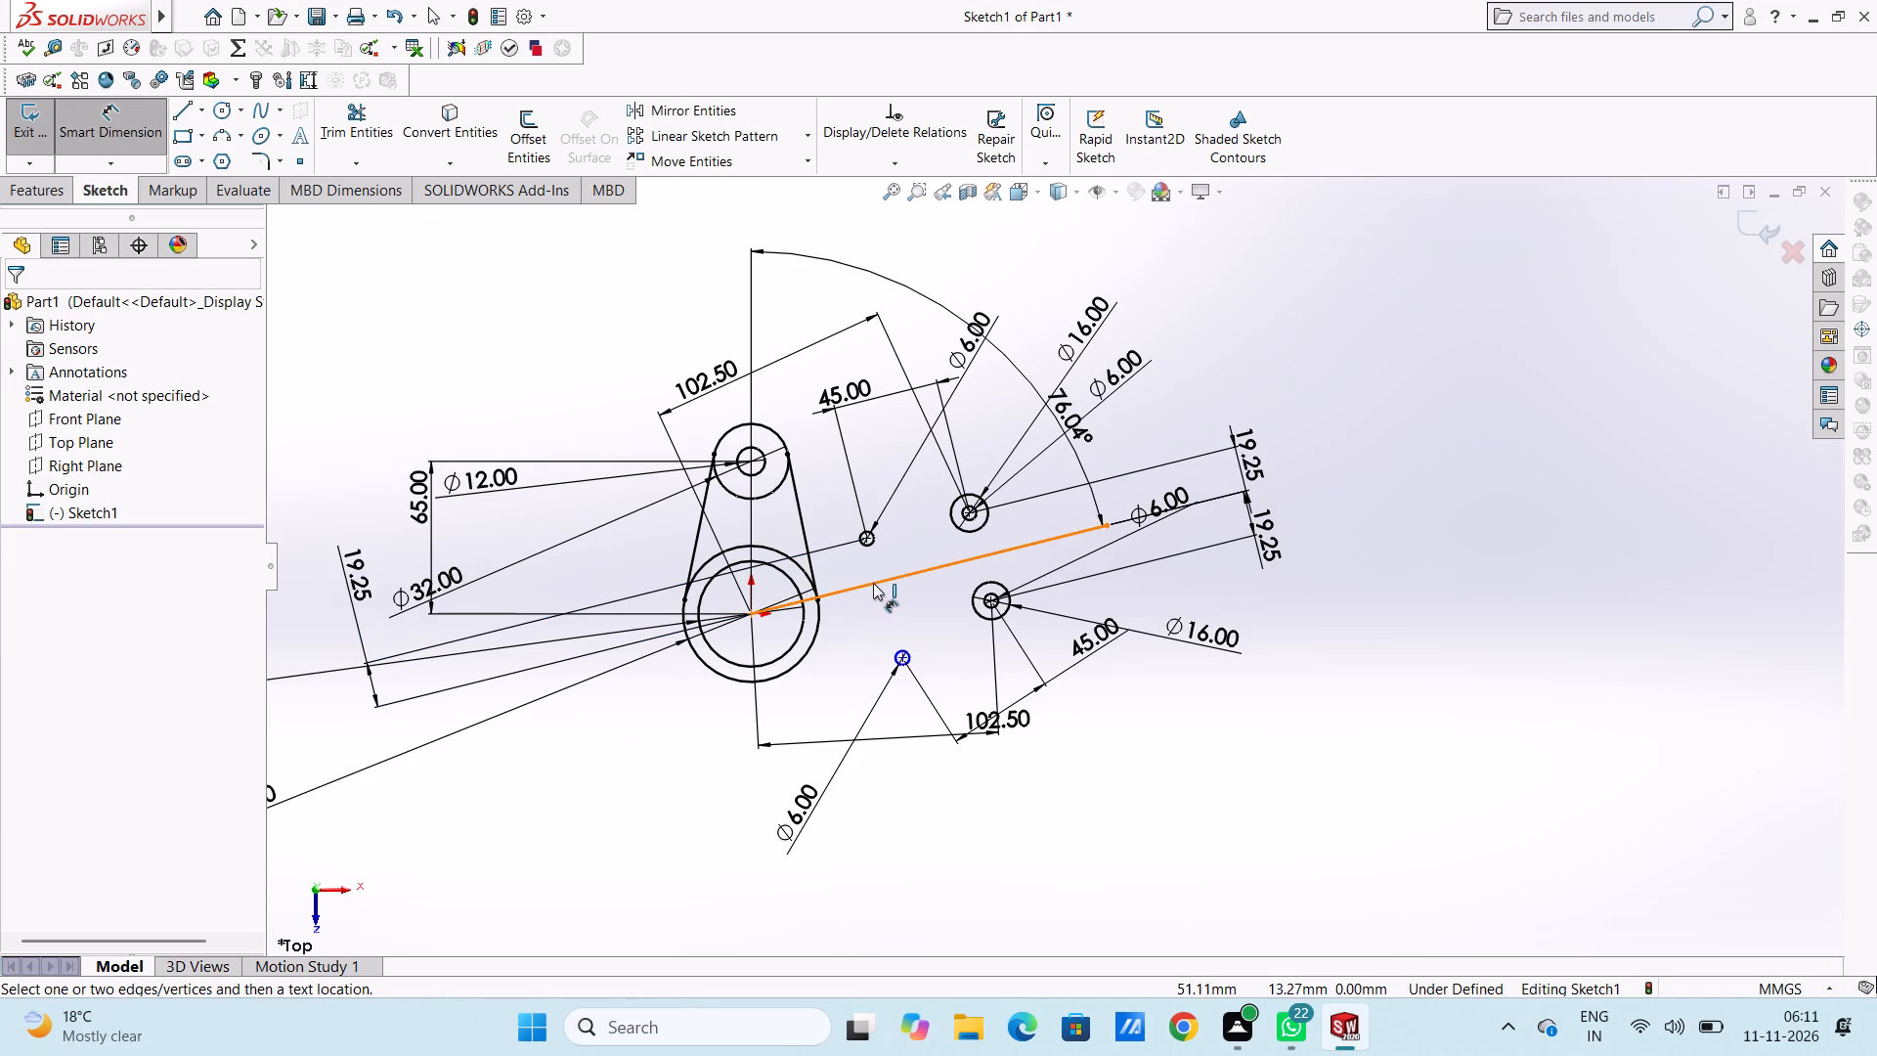
Dimension the perpendicular distance from the lower single small circle's centre to the inclined line as 19.25 mm.
{"action": "left_click", "coordinate": [875, 582]}
{"action": "left_click", "coordinate": [902, 655]}
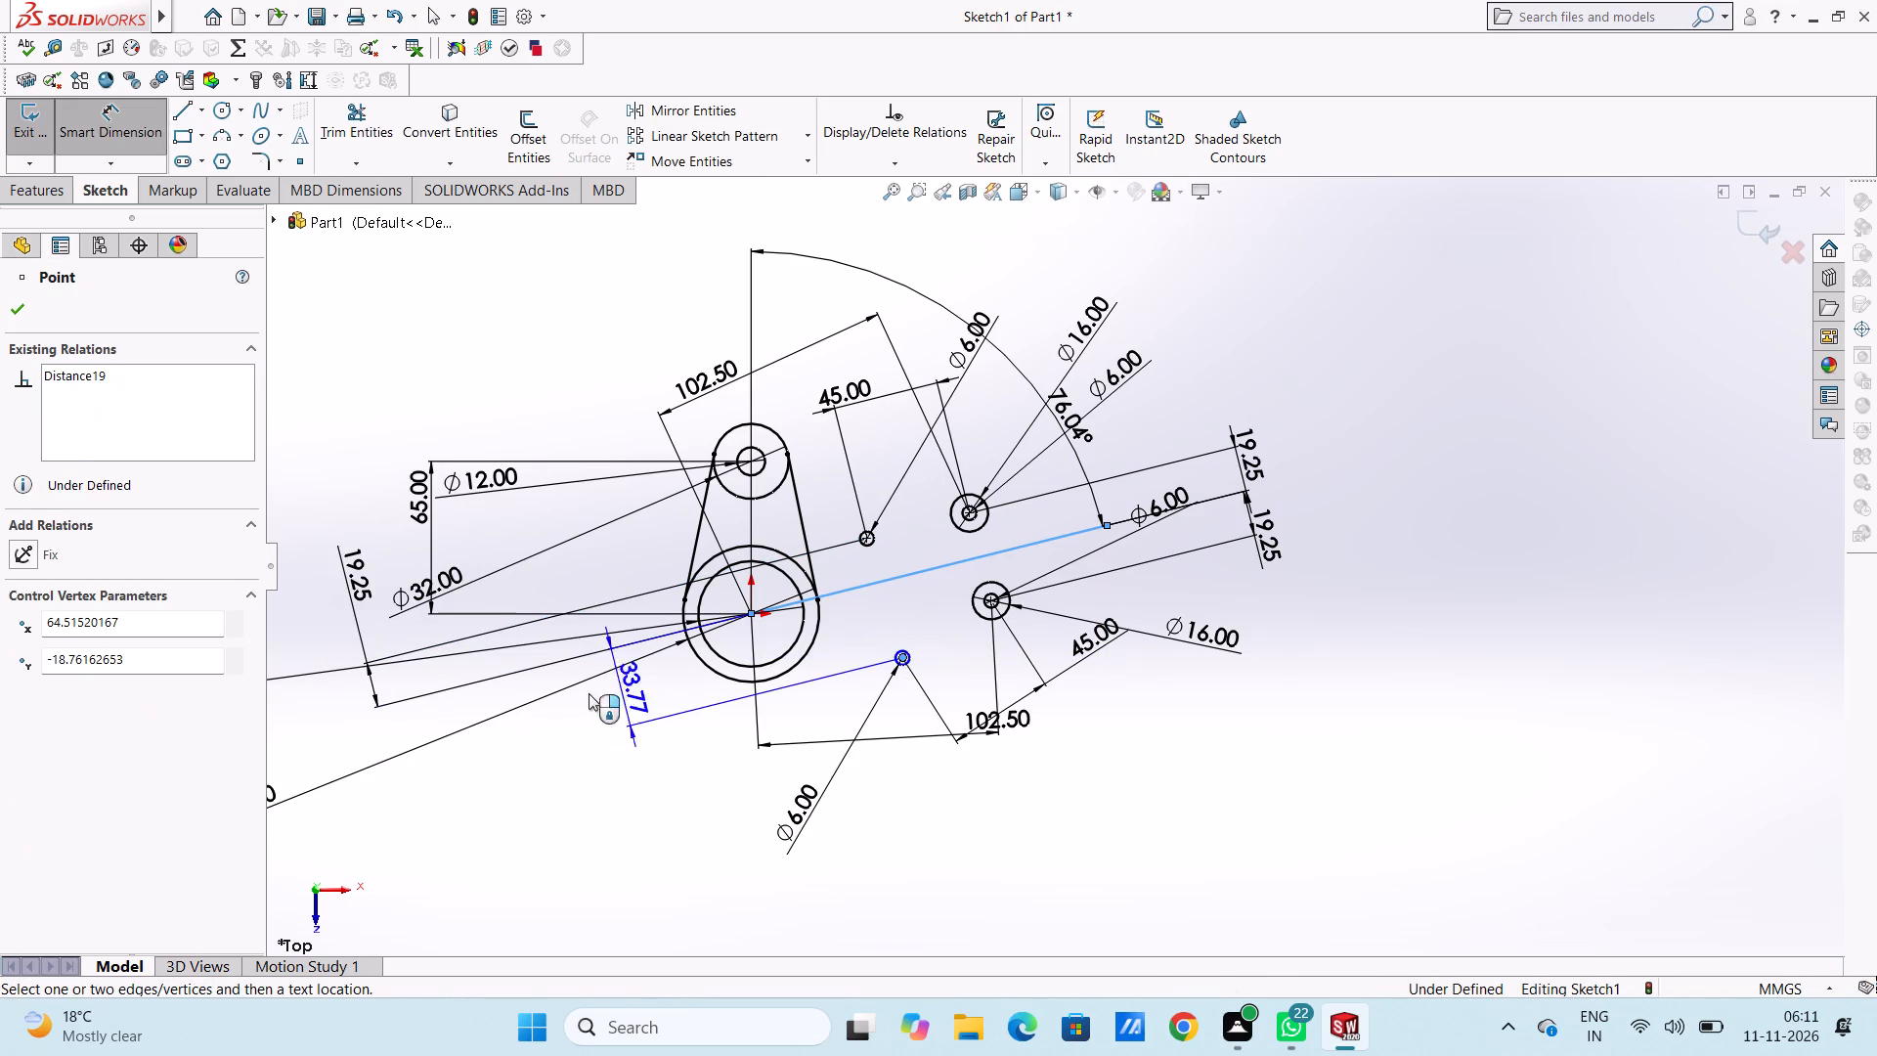
{"action": "left_click", "coordinate": [383, 726]}
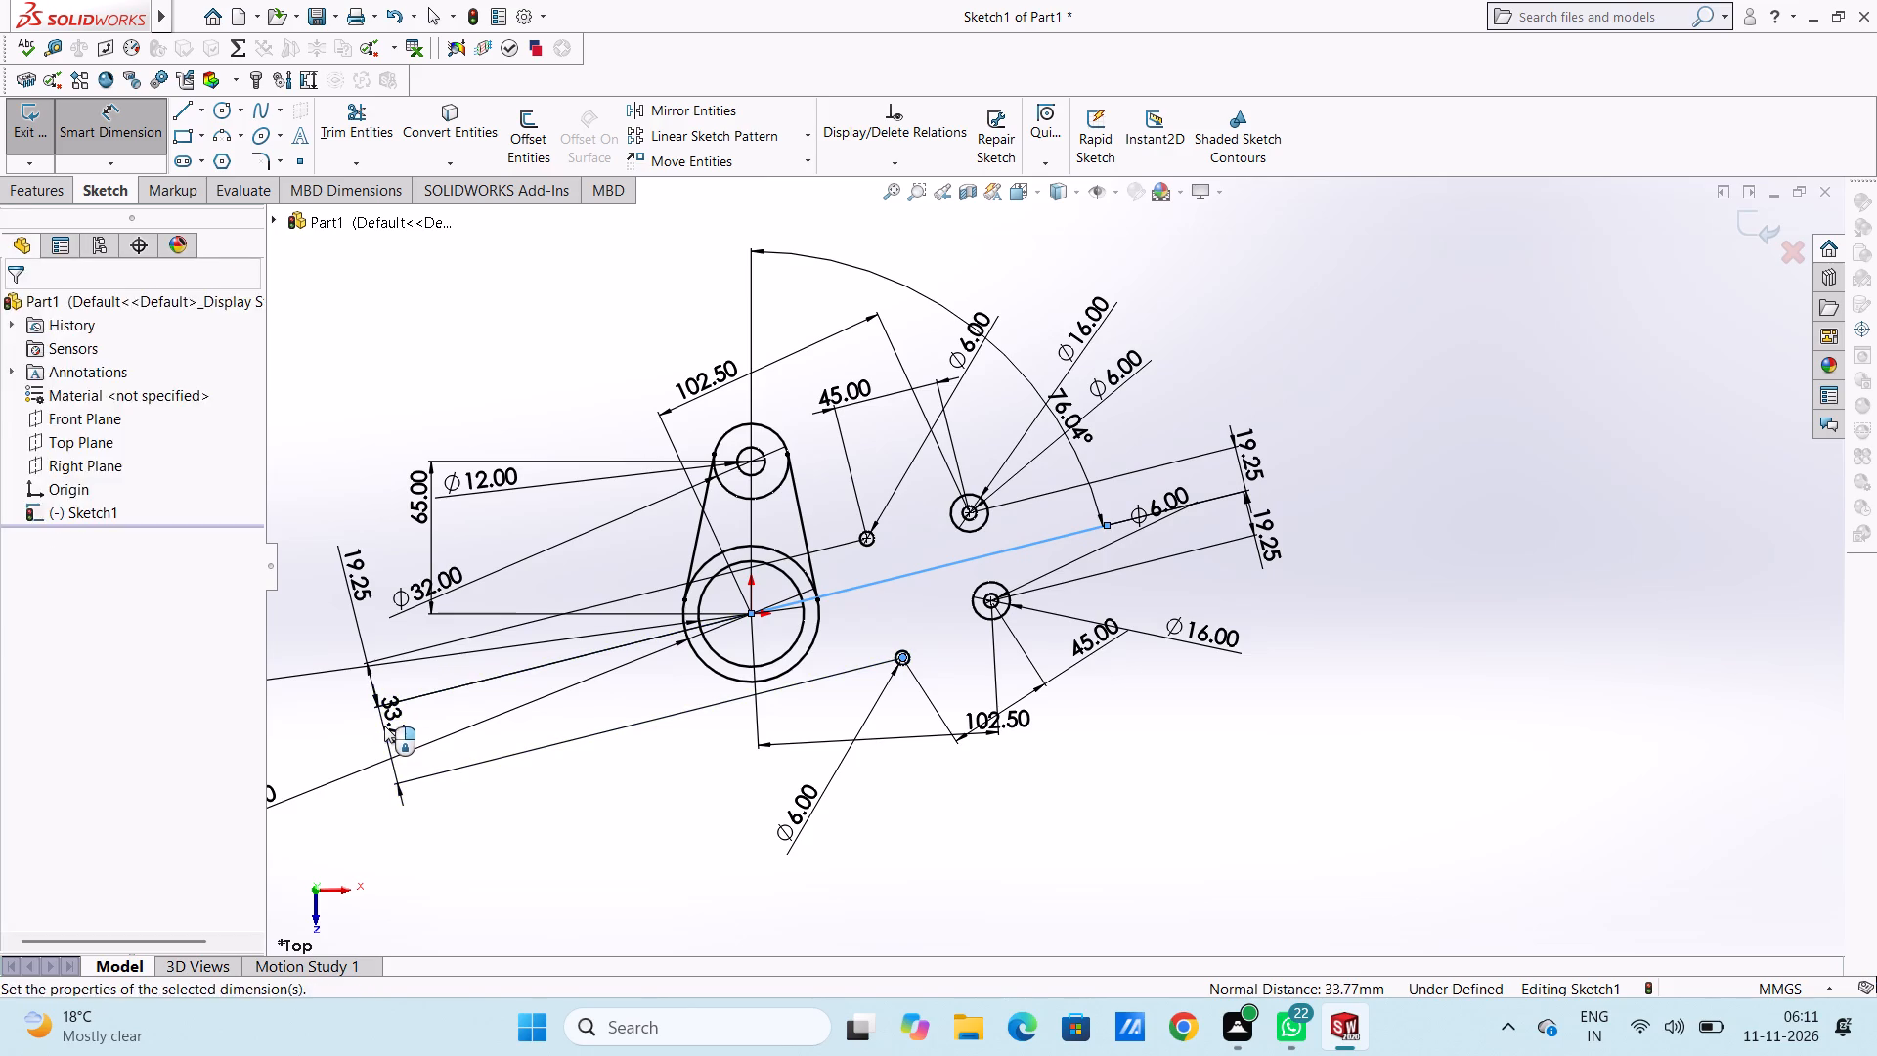
{"action": "type", "text": "19.25"}
{"action": "key", "text": "Return"}
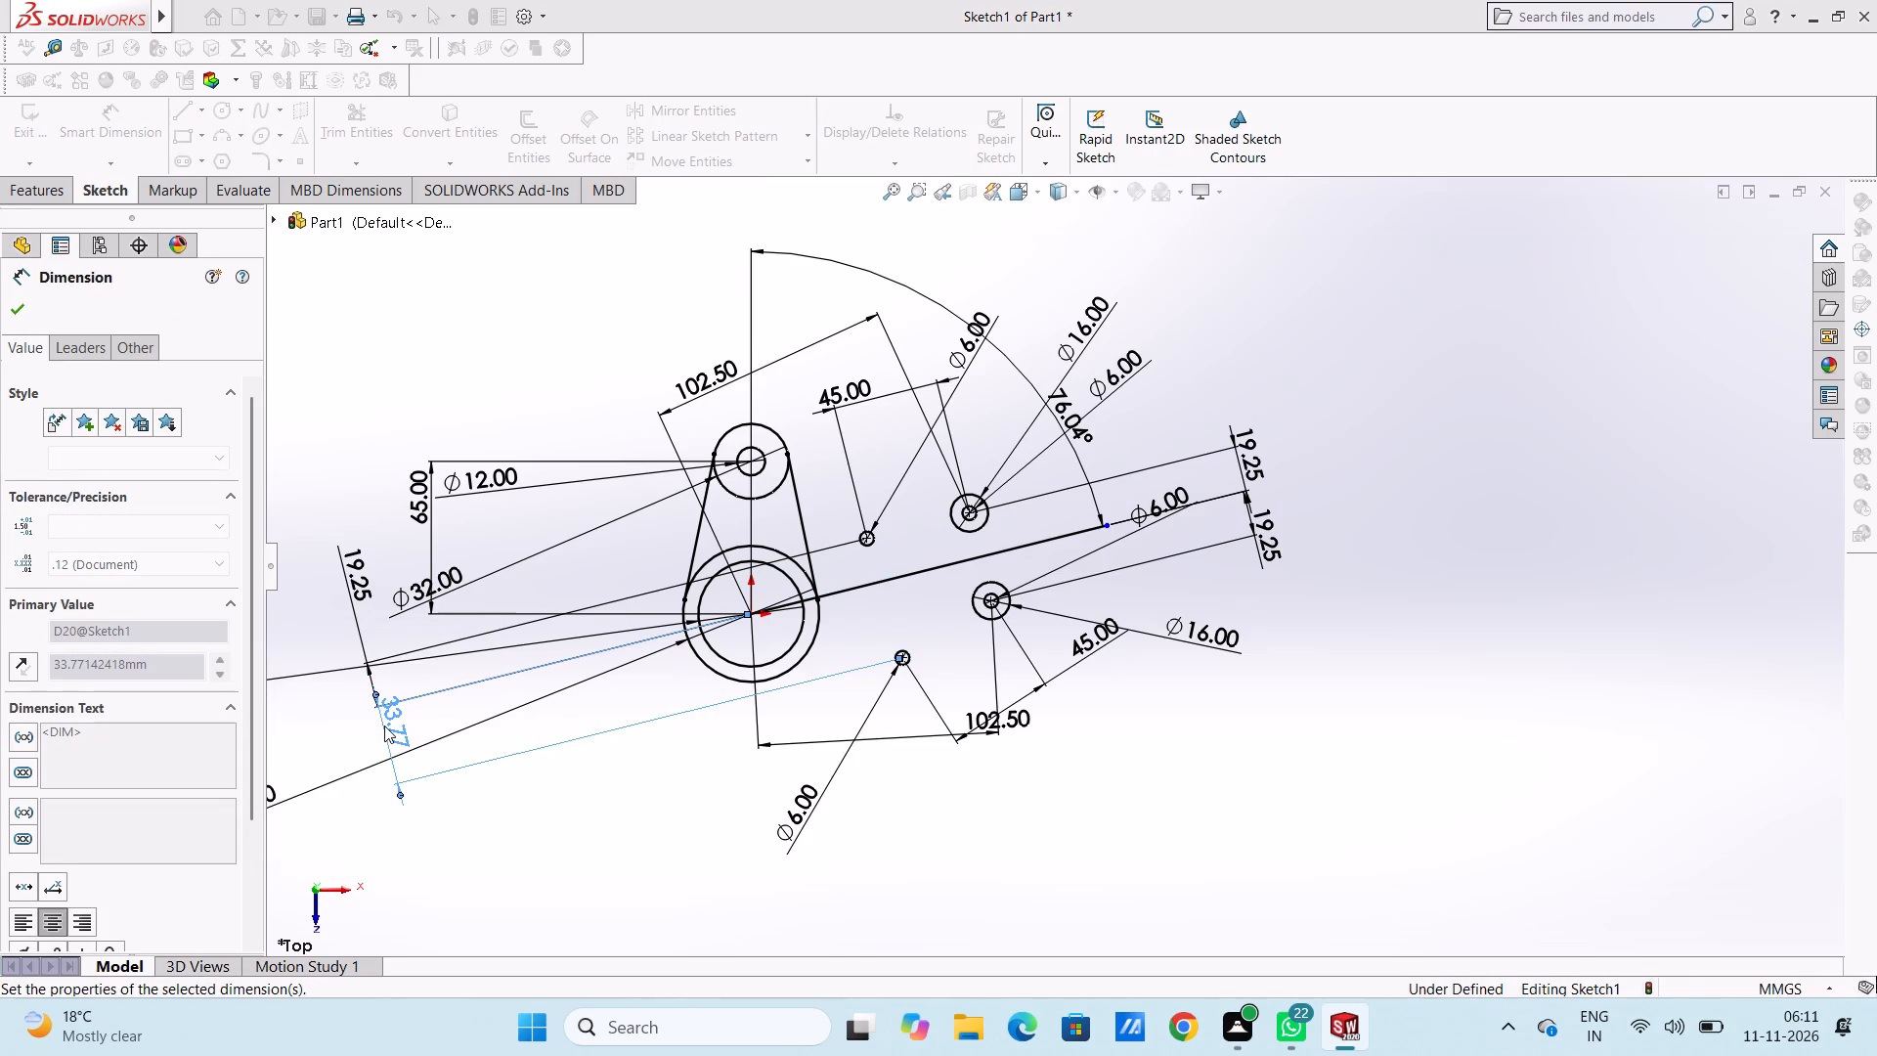
{"action": "left_click", "coordinate": [546, 393]}
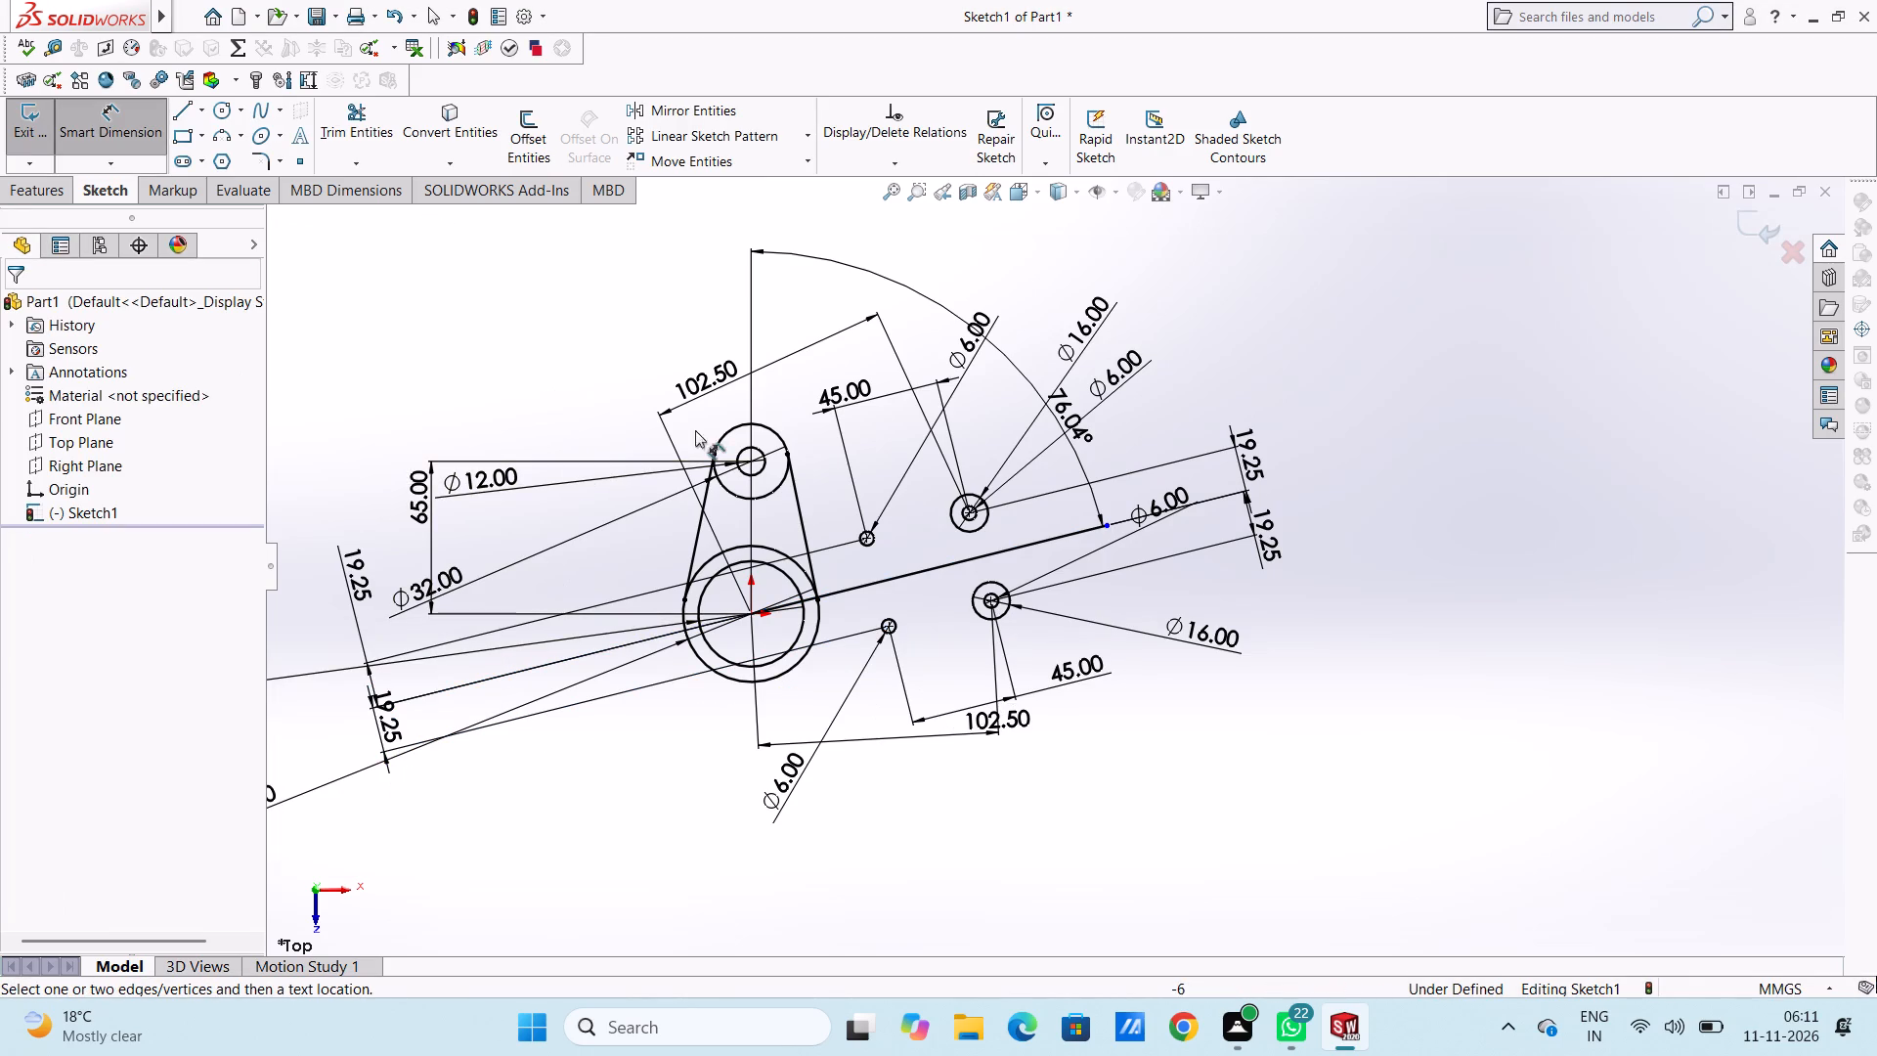
{"action": "scroll", "coordinate": [1014, 486], "scroll_direction": "down", "scroll_amount": 4}
{"action": "scroll", "coordinate": [830, 717], "scroll_direction": "up", "scroll_amount": 4}
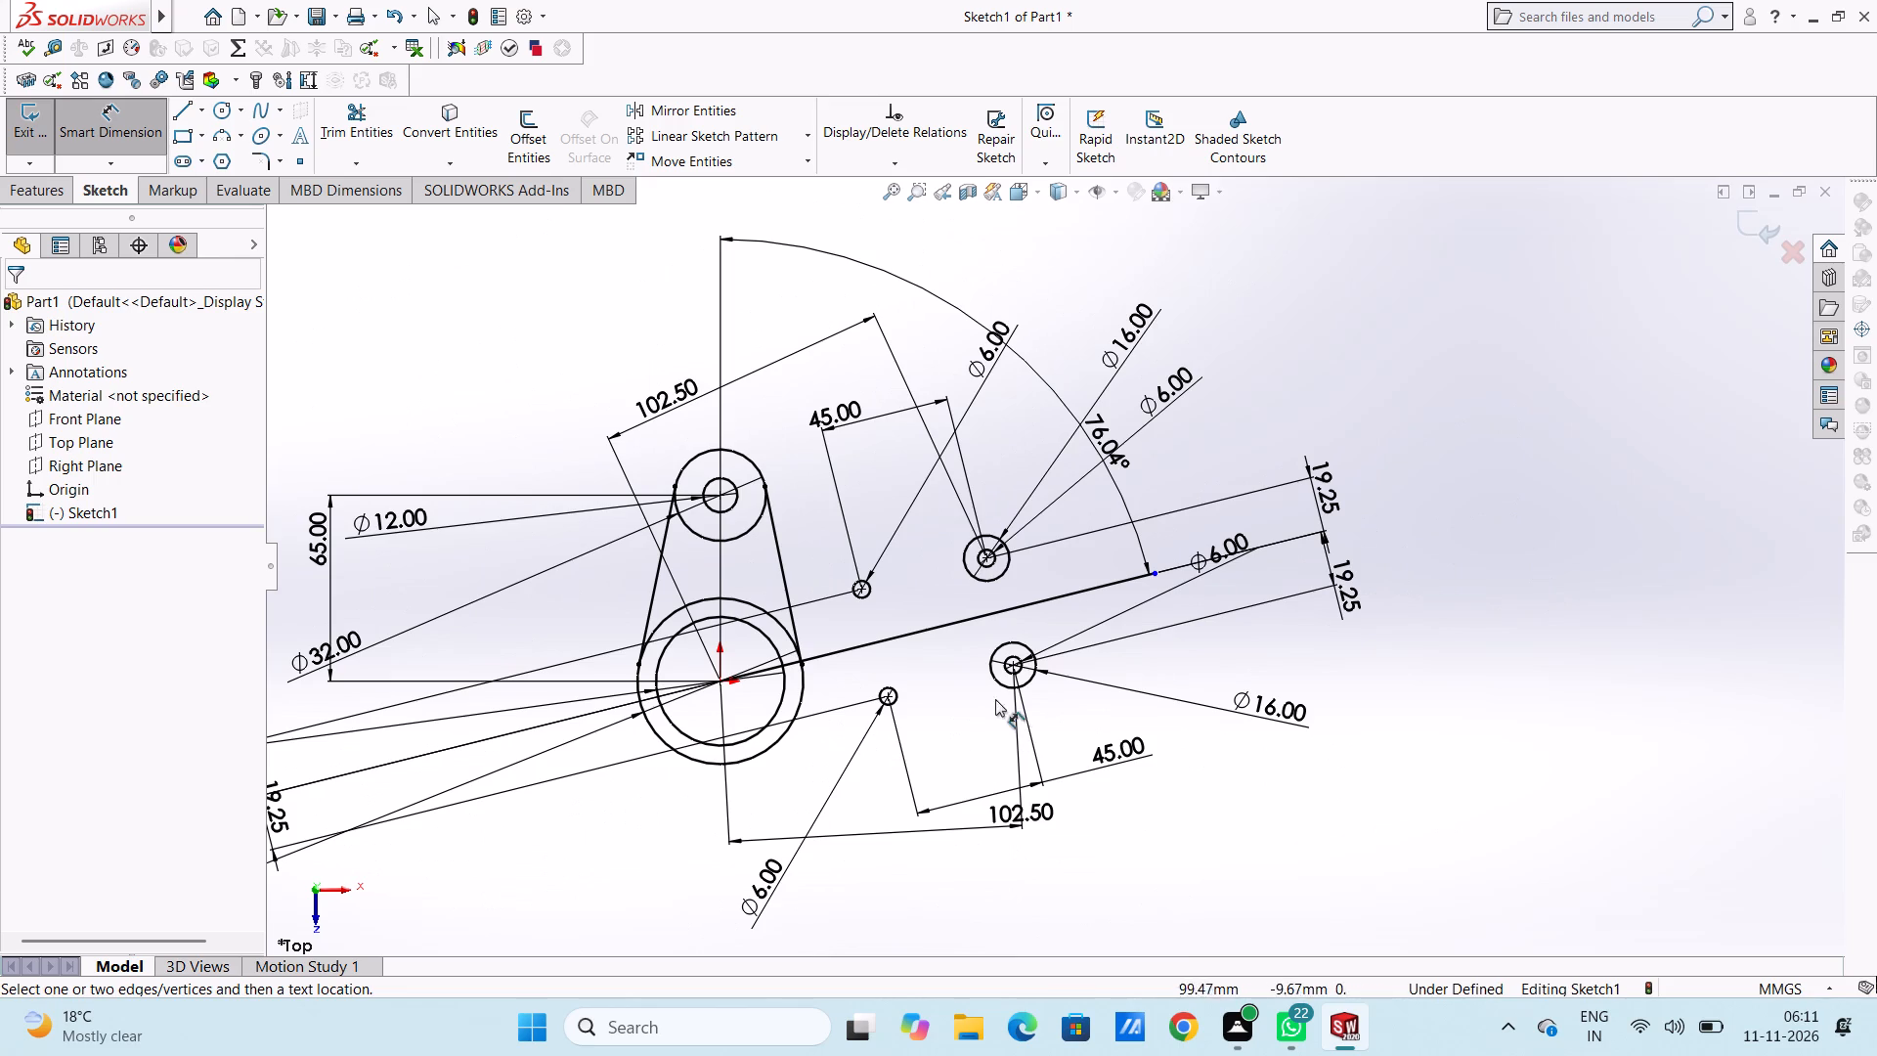
{"action": "left_click", "coordinate": [100, 124]}
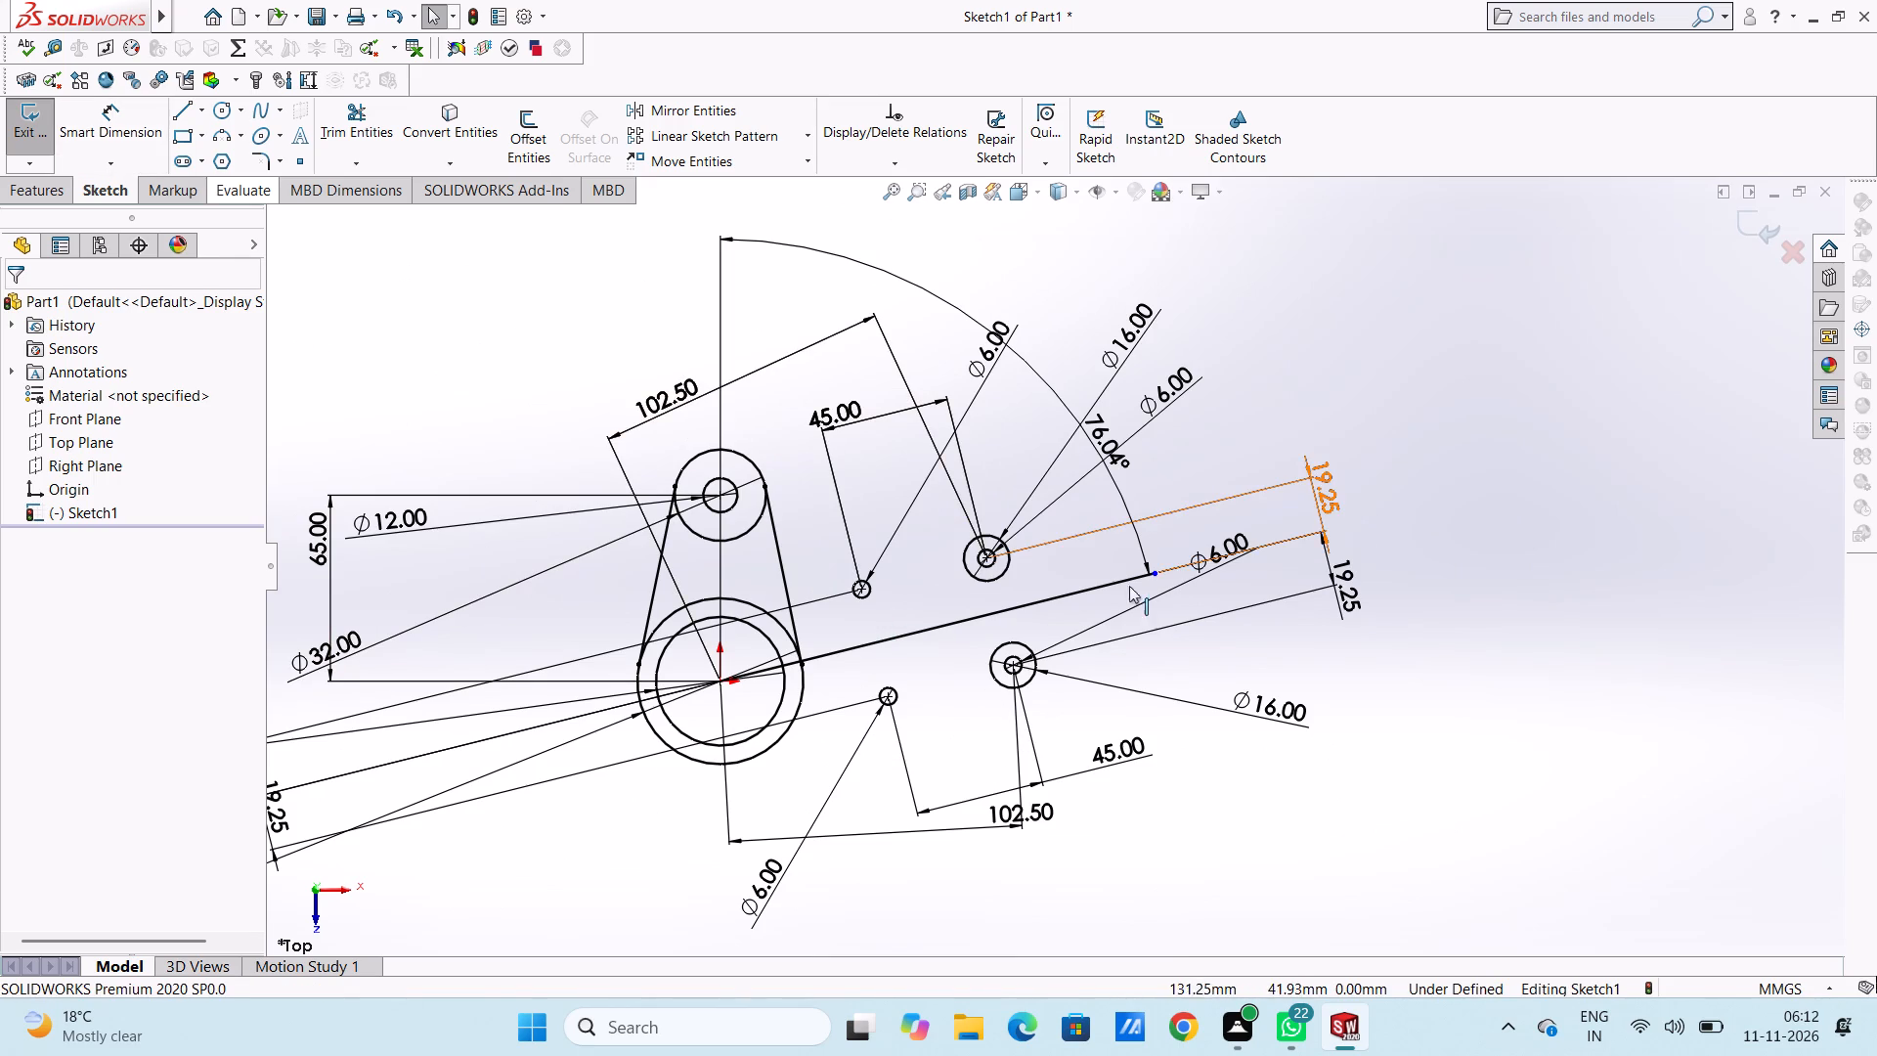
Draw a tangent line about 38.5 mm long joining the outer sides of the two Ø16 circles at the arm's end.
{"action": "left_click", "coordinate": [180, 108]}
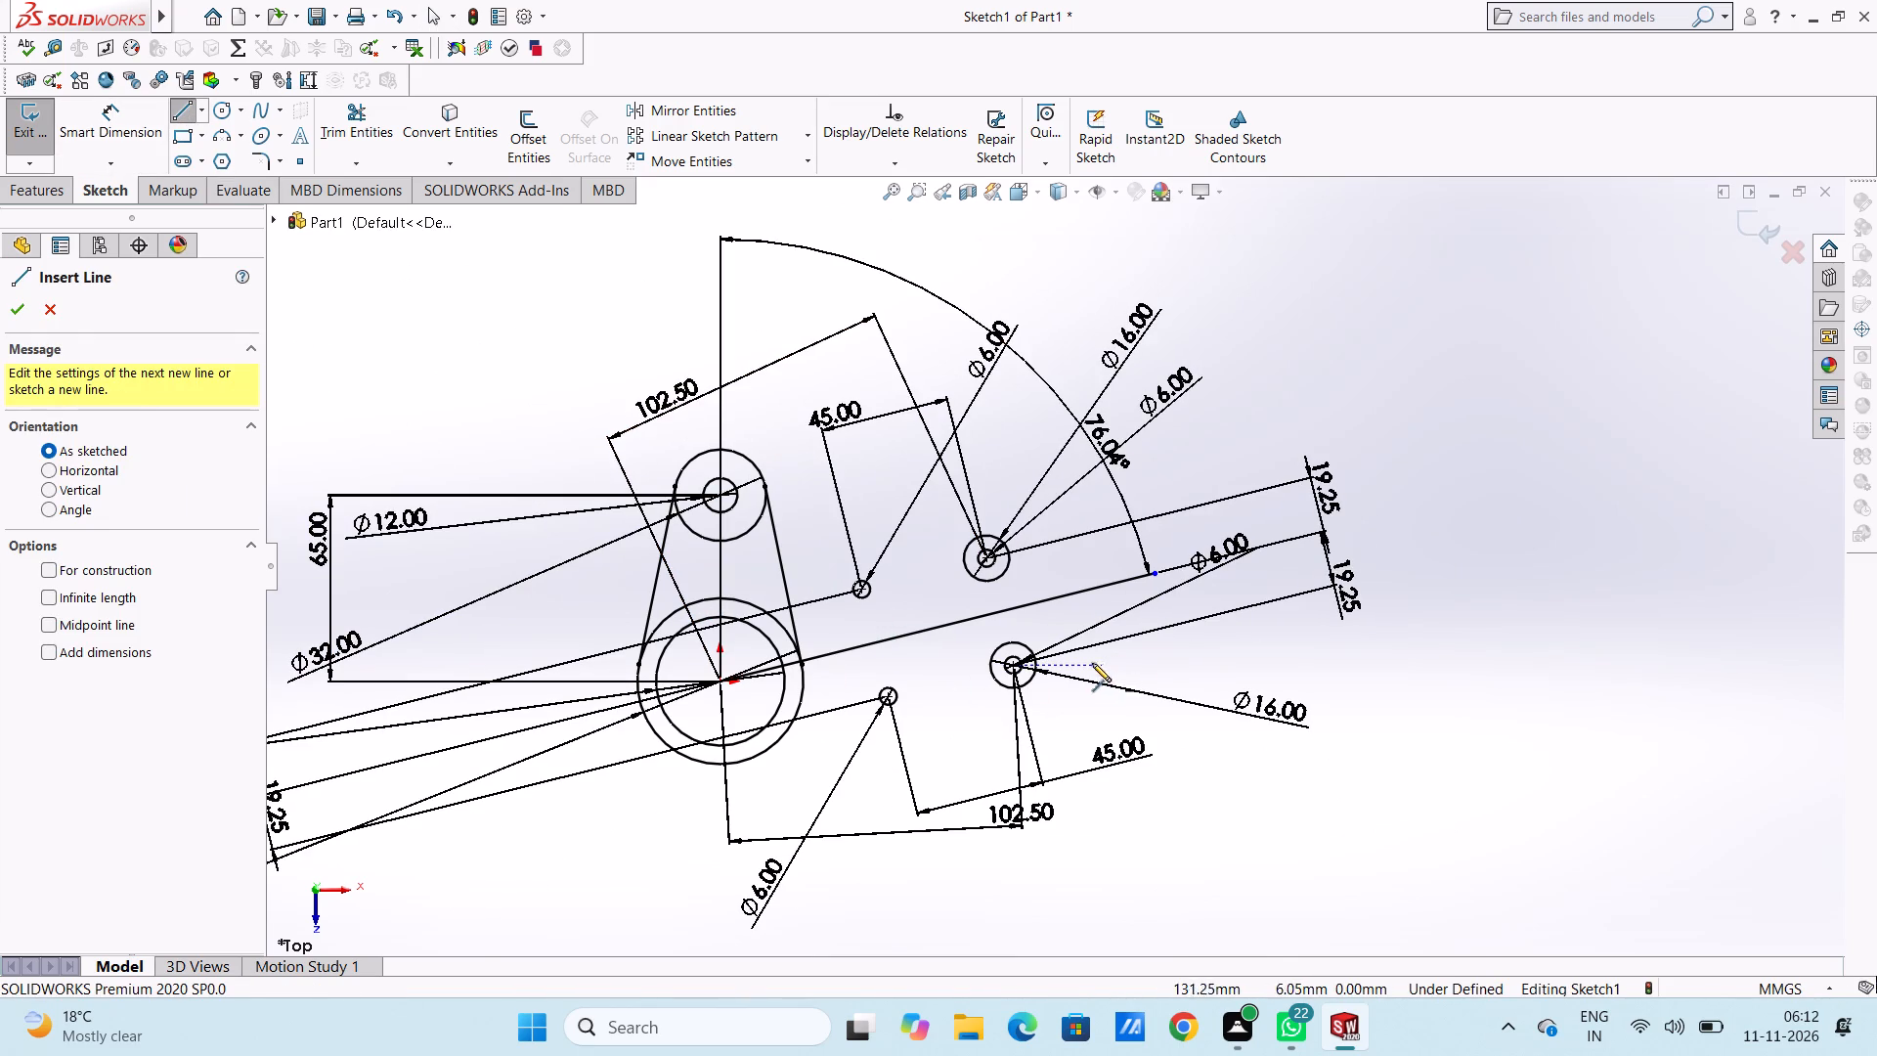
{"action": "scroll", "coordinate": [1061, 645], "scroll_direction": "down", "scroll_amount": 4}
{"action": "scroll", "coordinate": [987, 501], "scroll_direction": "down", "scroll_amount": 5}
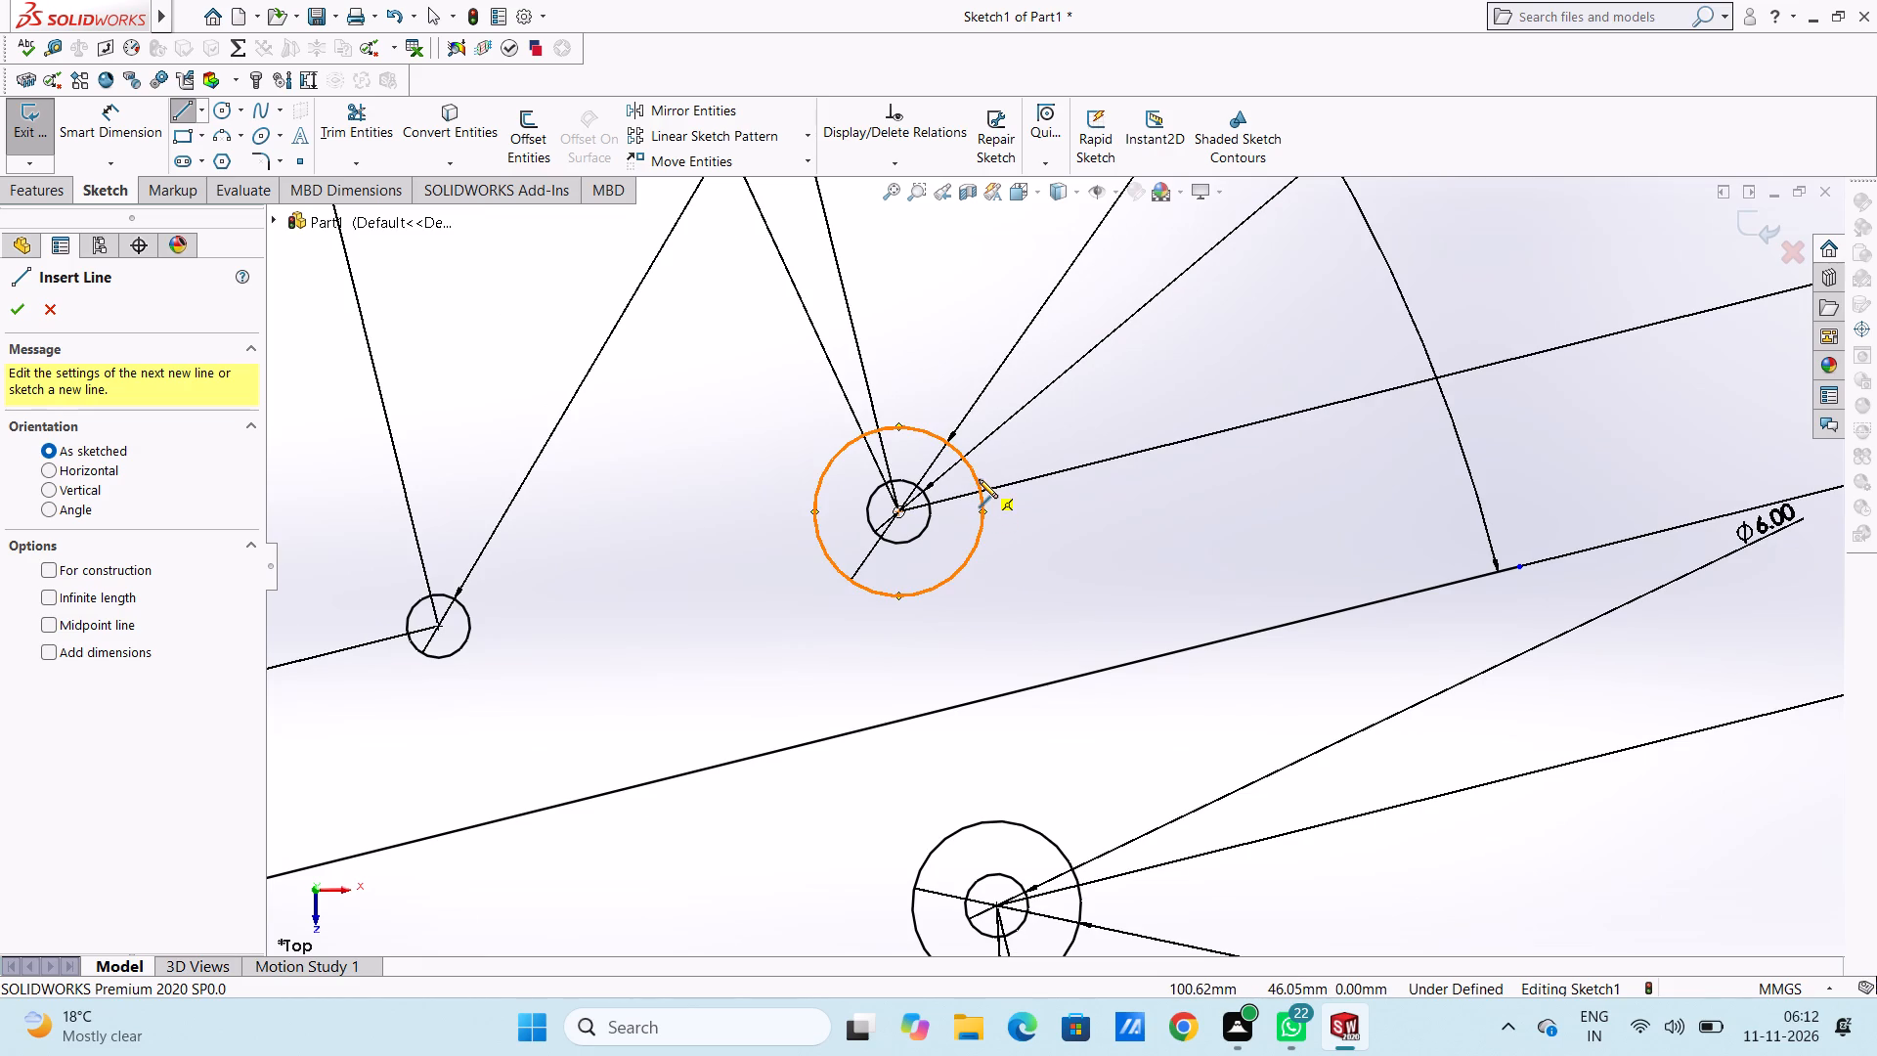
{"action": "left_click", "coordinate": [979, 478]}
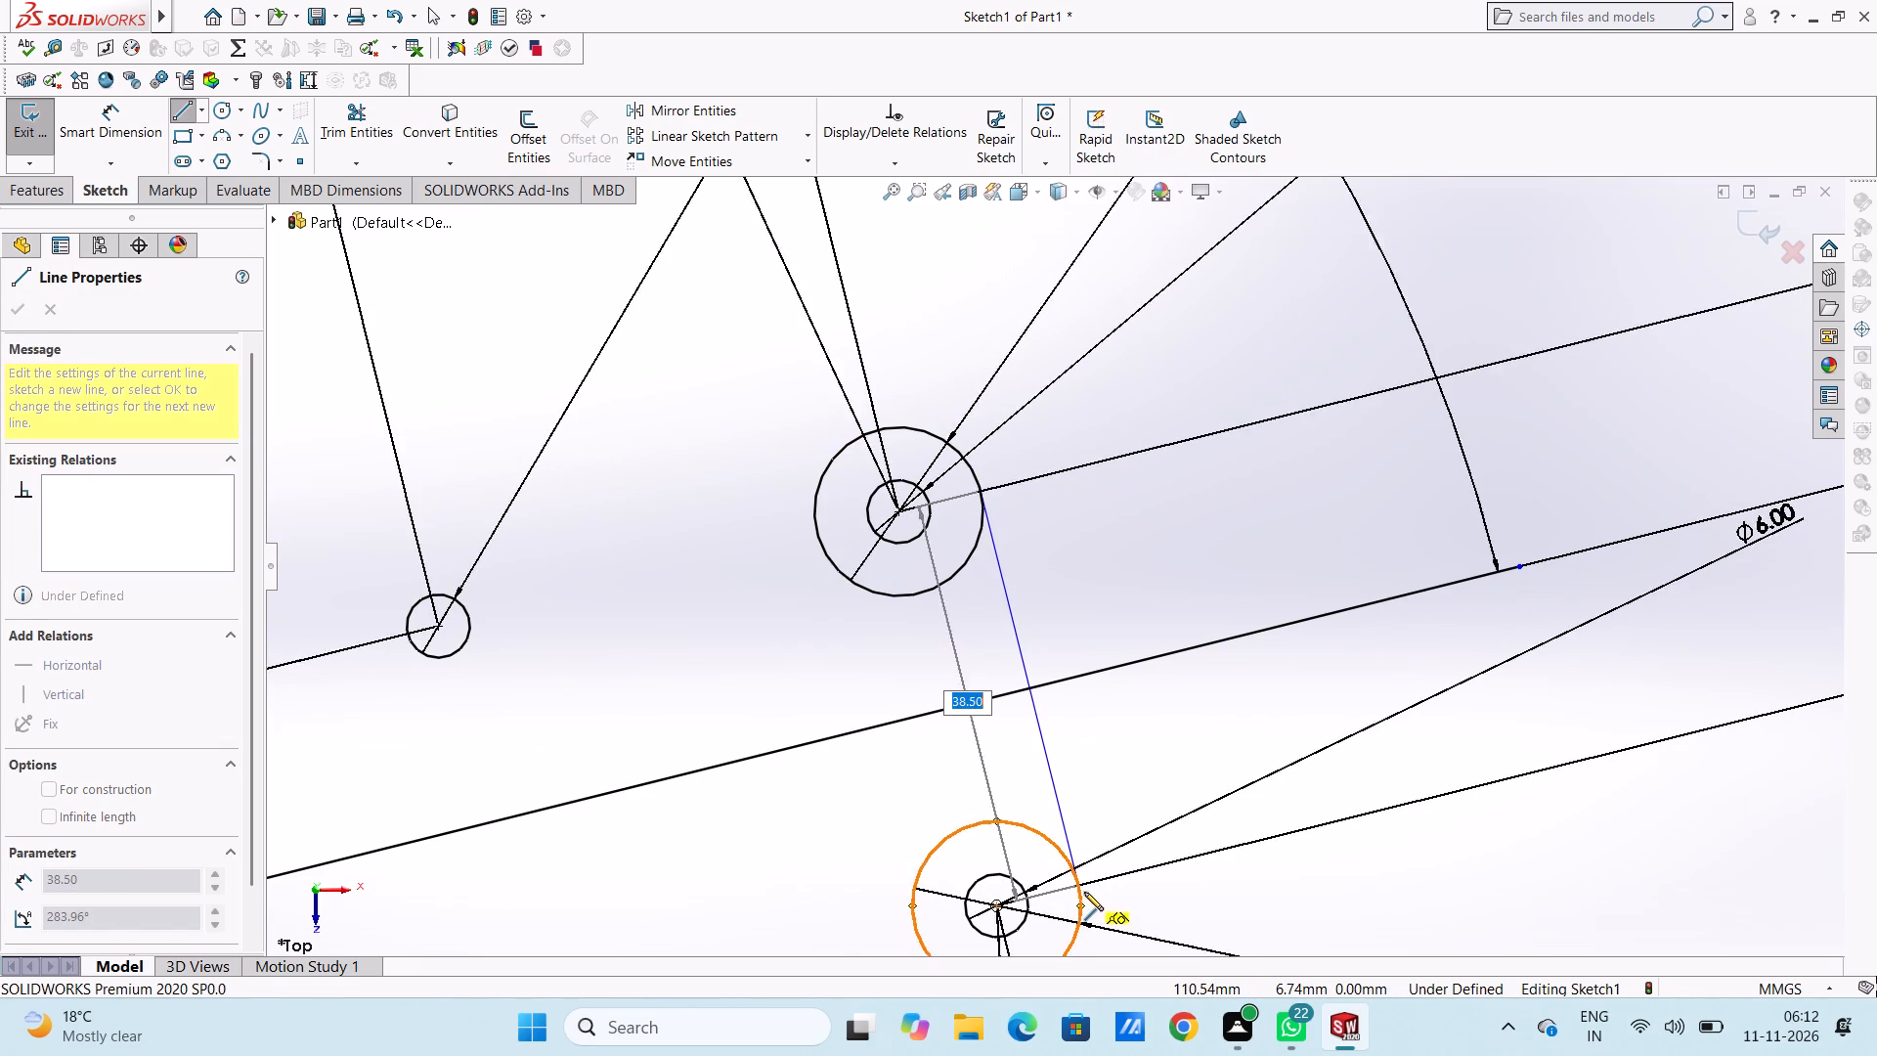
{"action": "left_click", "coordinate": [1084, 891]}
{"action": "right_click", "coordinate": [1275, 680]}
{"action": "double_click", "coordinate": [1302, 695]}
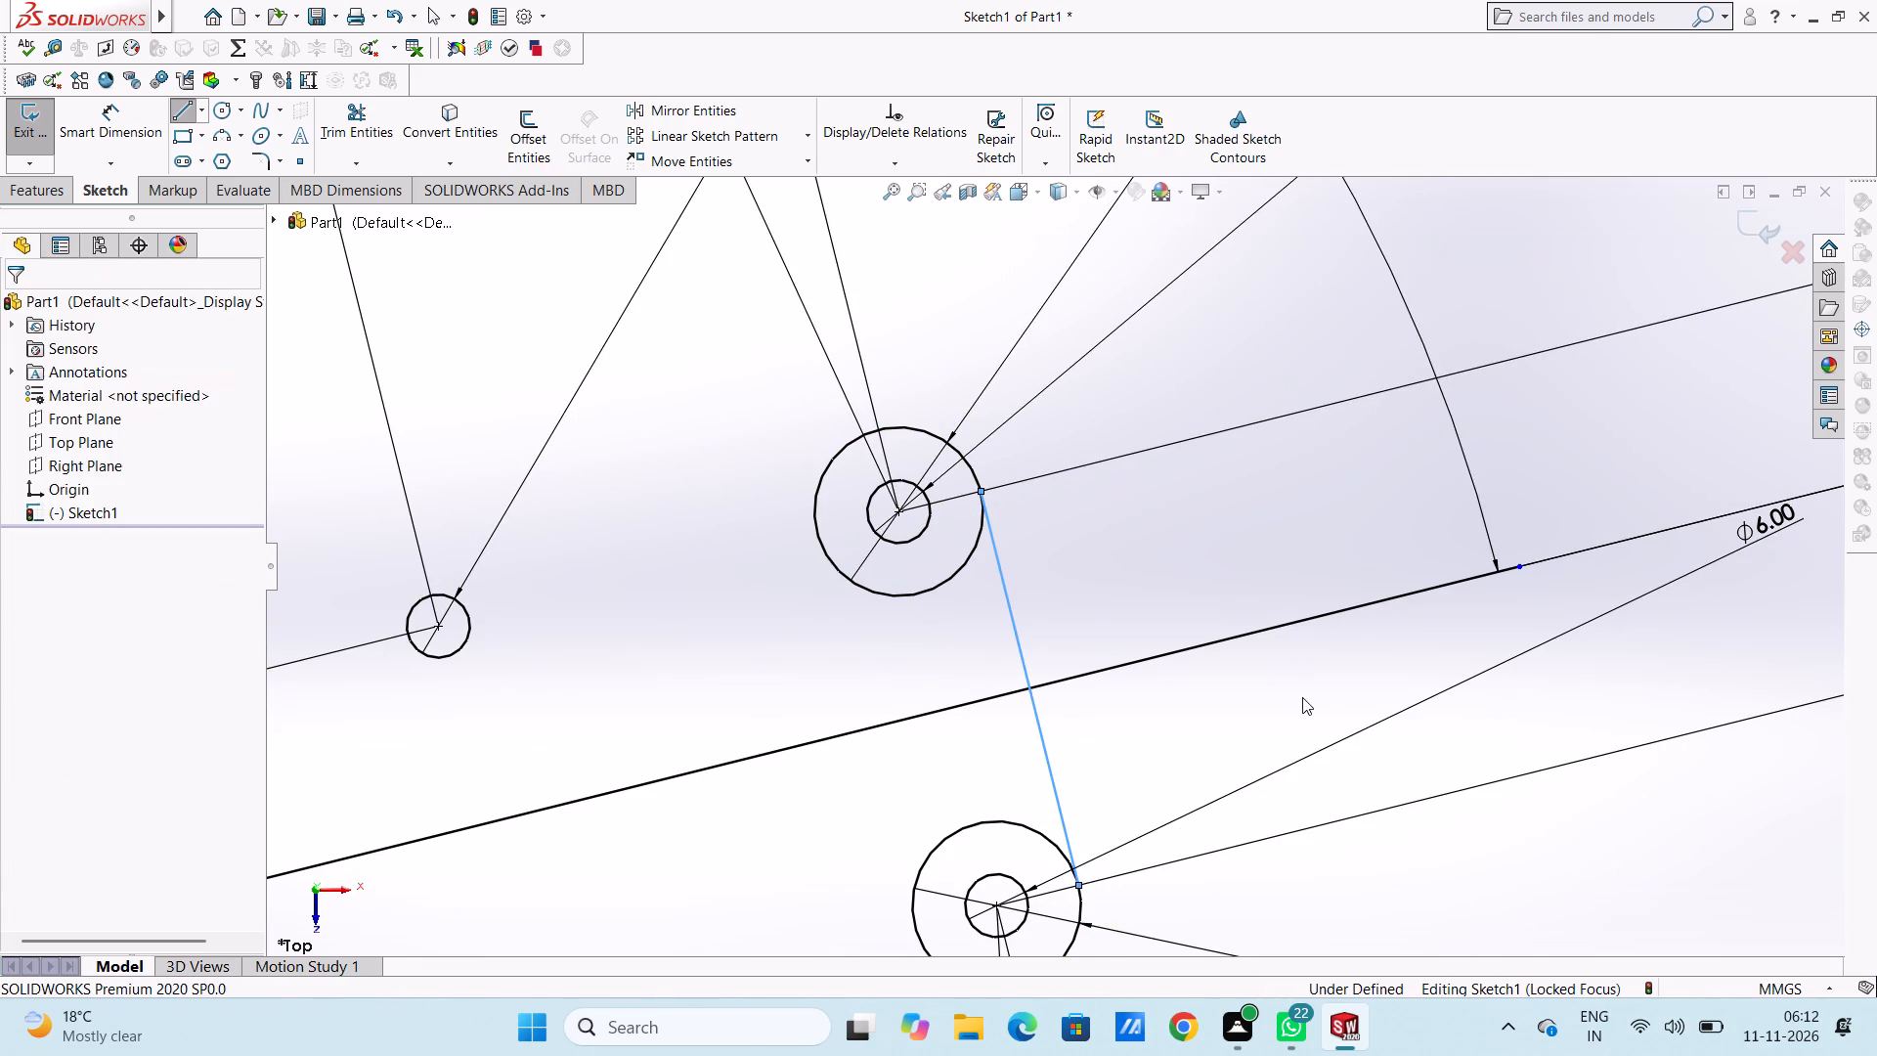
Draw a line about 102 mm long from the underside of the Ø58 circle, tangent to the underside of the lower Ø16 circle.
{"action": "scroll", "coordinate": [1301, 697], "scroll_direction": "up", "scroll_amount": 11}
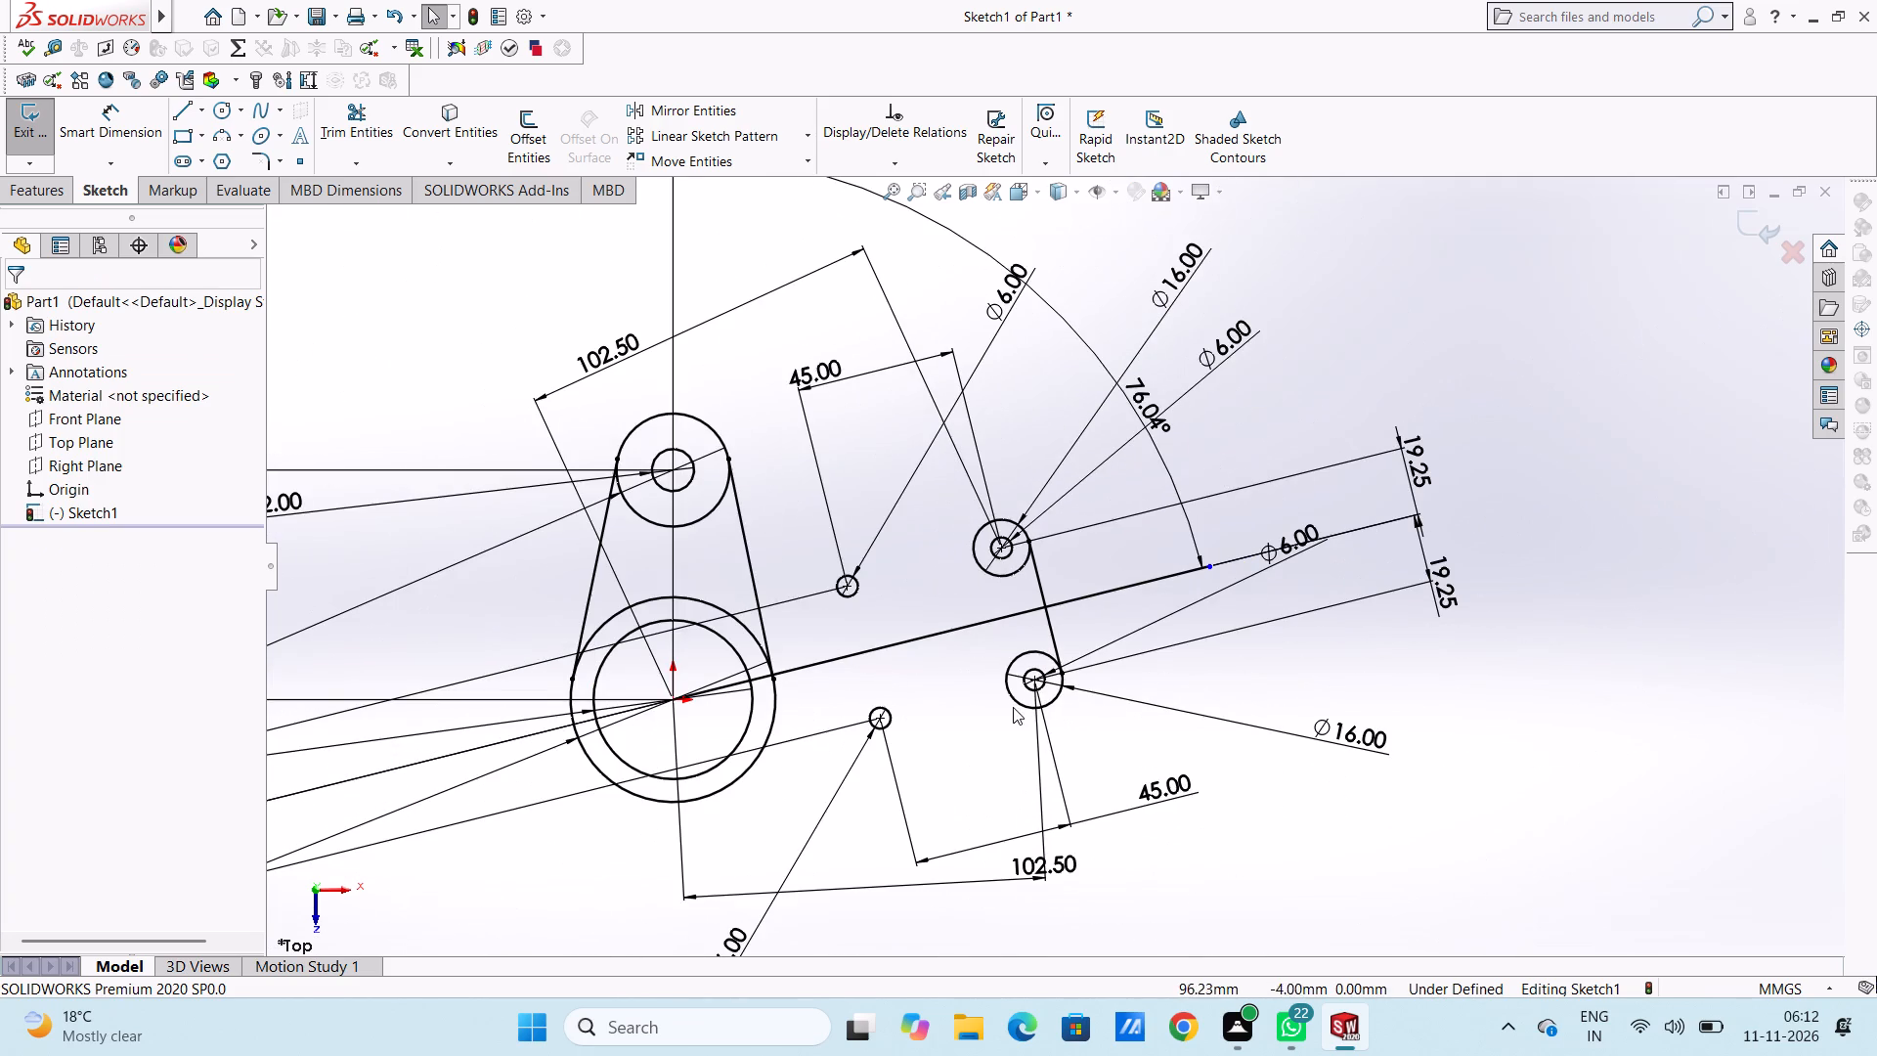
{"action": "scroll", "coordinate": [995, 705], "scroll_direction": "down", "scroll_amount": 2}
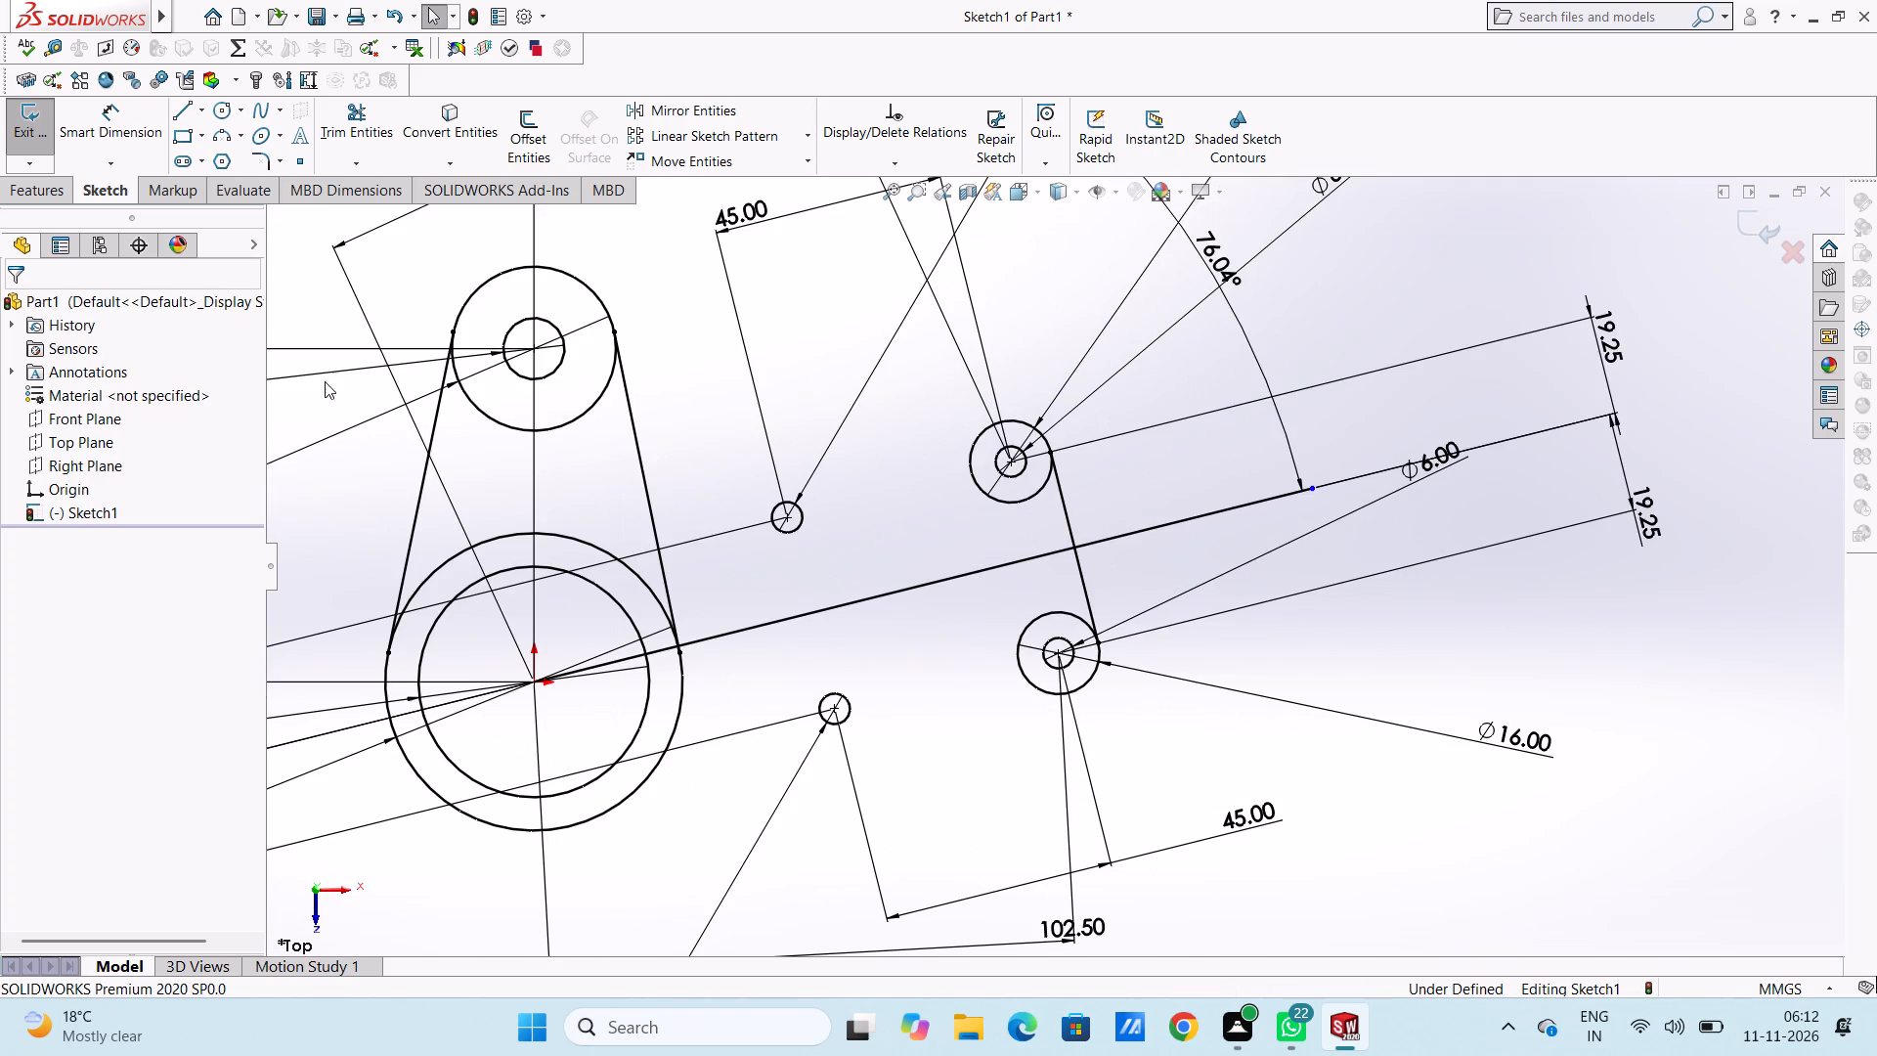
{"action": "left_click", "coordinate": [187, 118]}
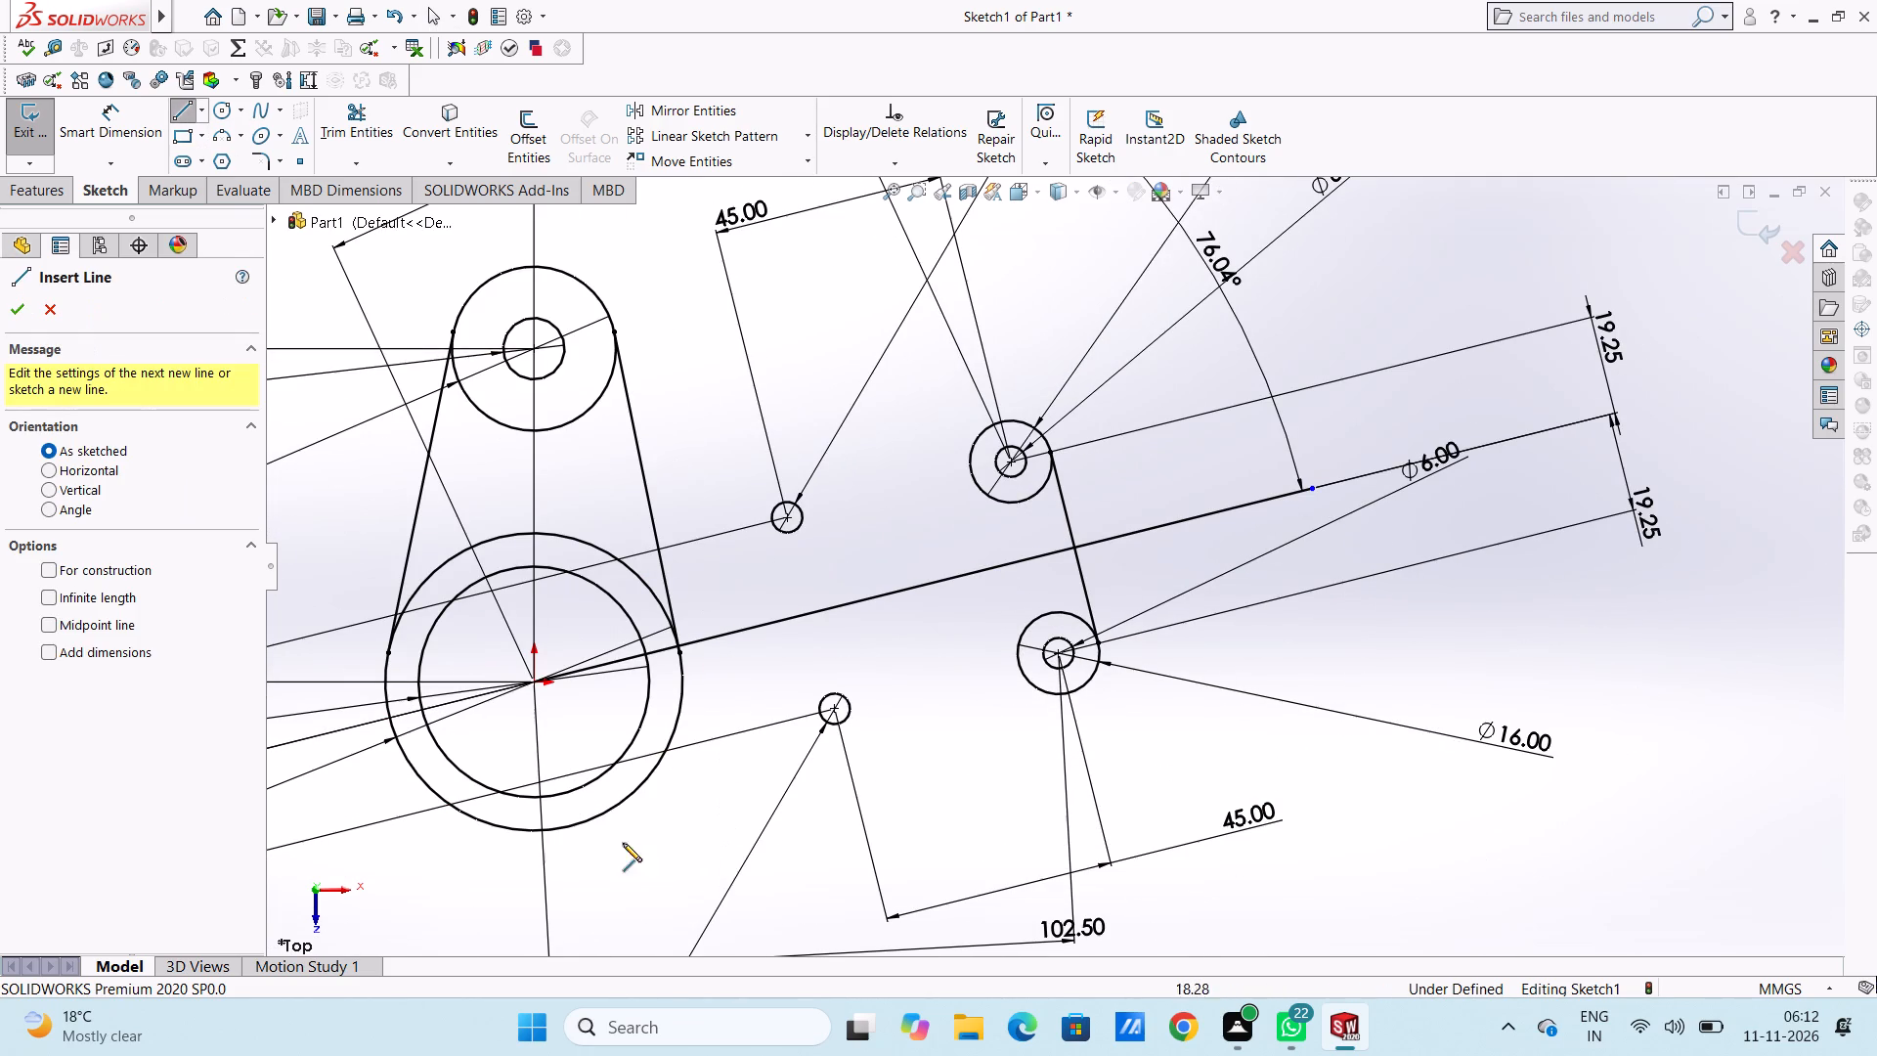
{"action": "left_click", "coordinate": [589, 819]}
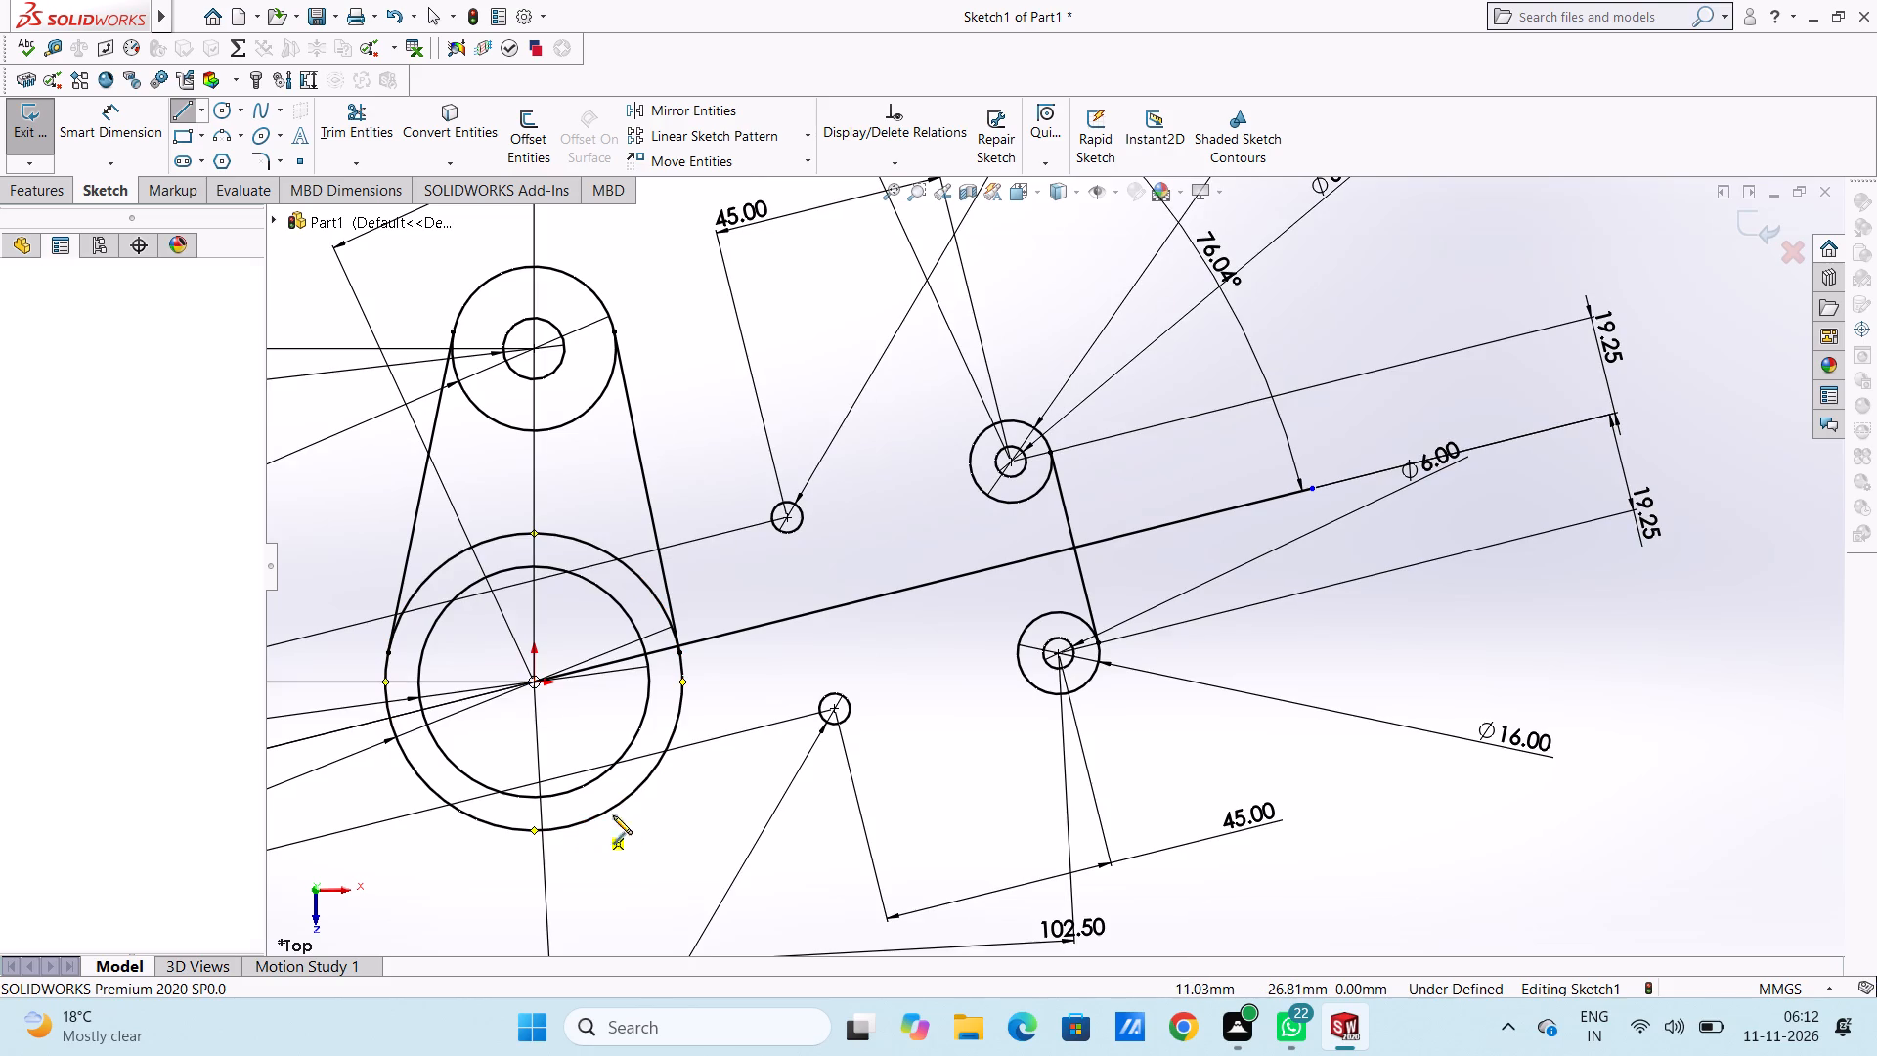
{"action": "left_click", "coordinate": [1080, 691]}
{"action": "right_click", "coordinate": [1254, 745]}
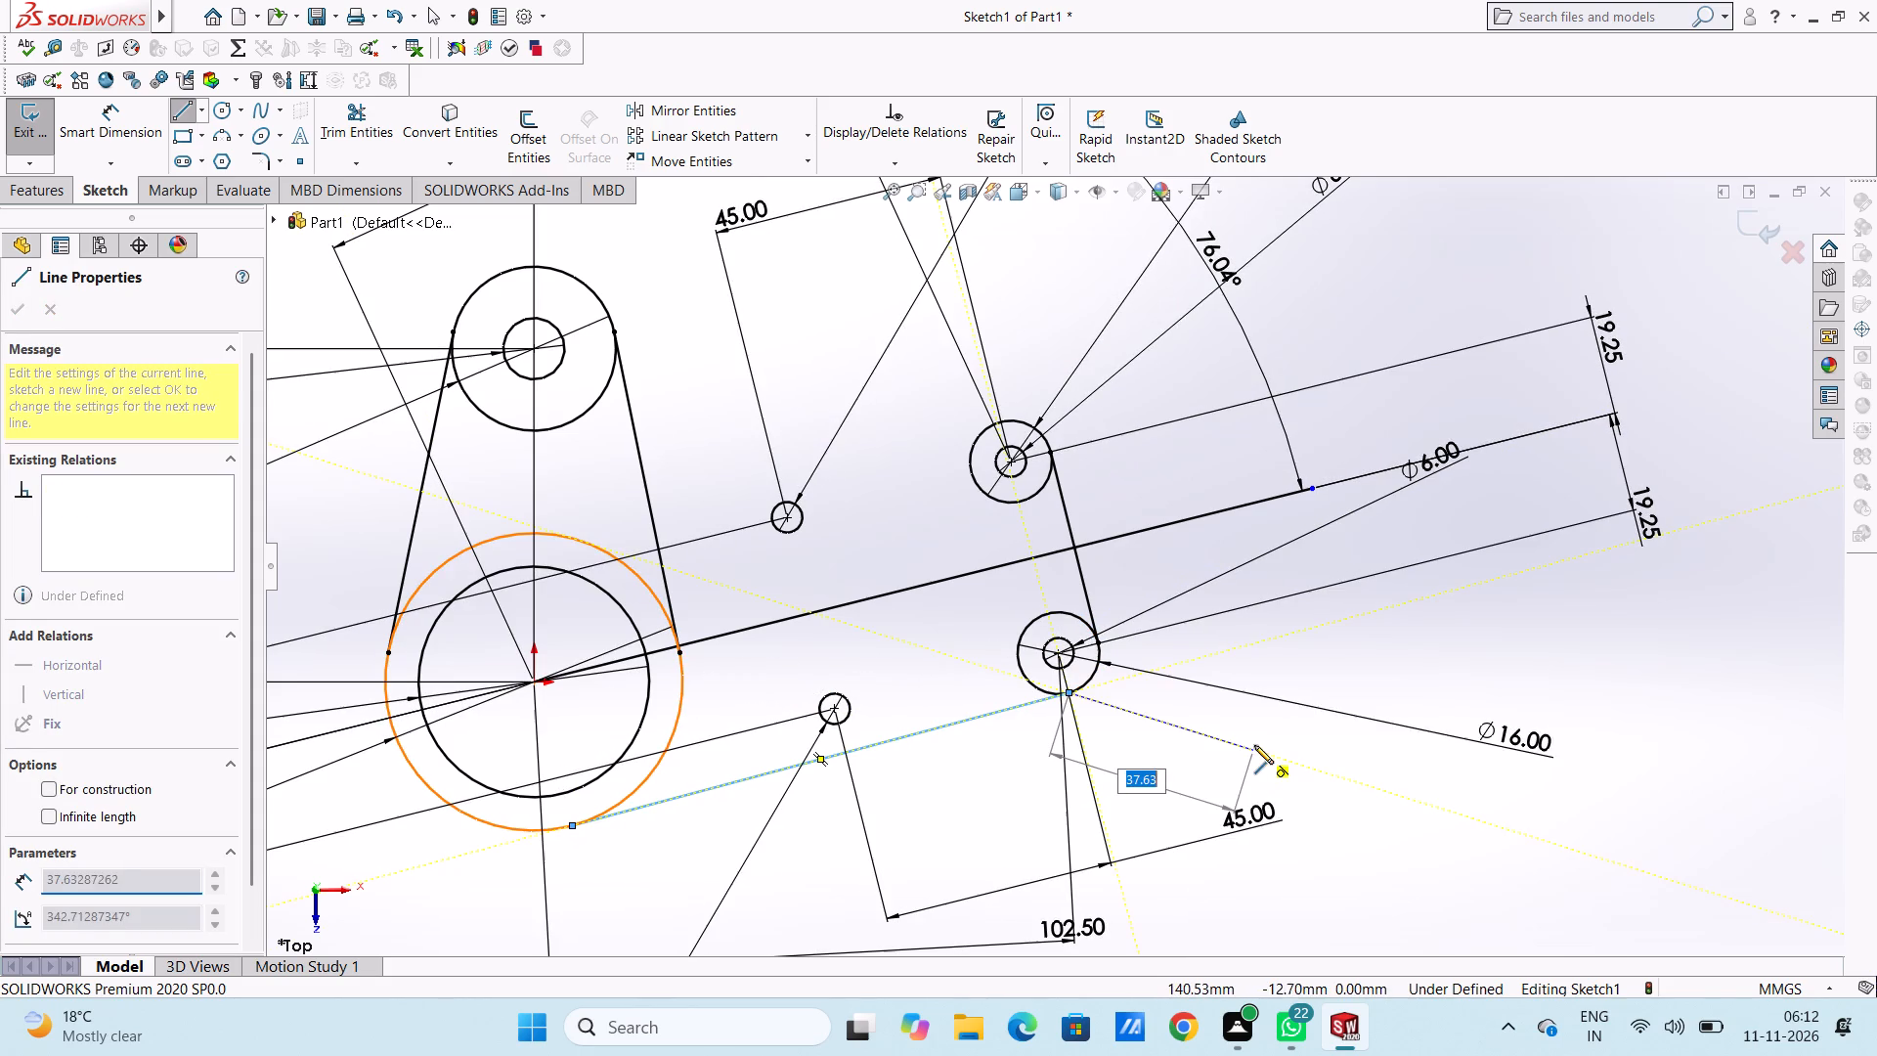
{"action": "left_click", "coordinate": [1273, 757]}
{"action": "left_click", "coordinate": [1258, 751]}
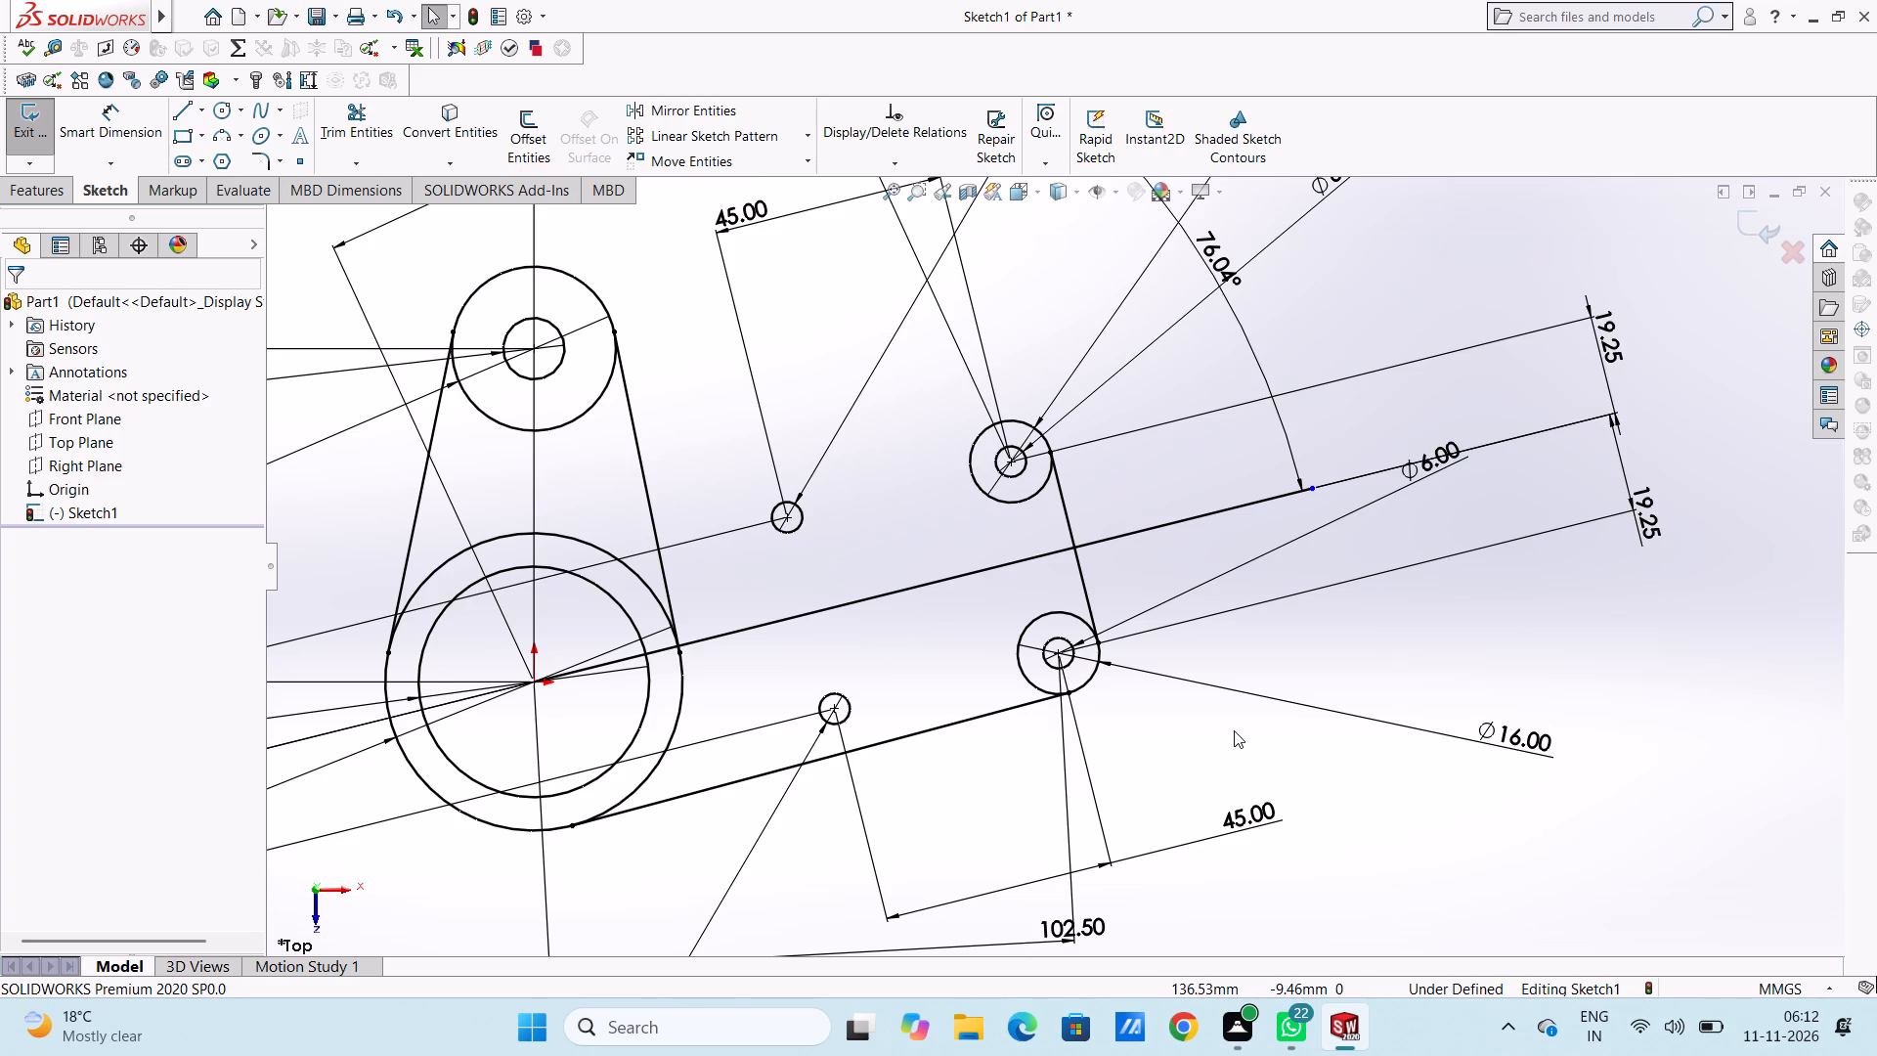
Draw a line about 100 mm long from the top of the Ø58 circle, tangent to the top of the upper Ø16 circle.
{"action": "scroll", "coordinate": [1071, 562], "scroll_direction": "up", "scroll_amount": 5}
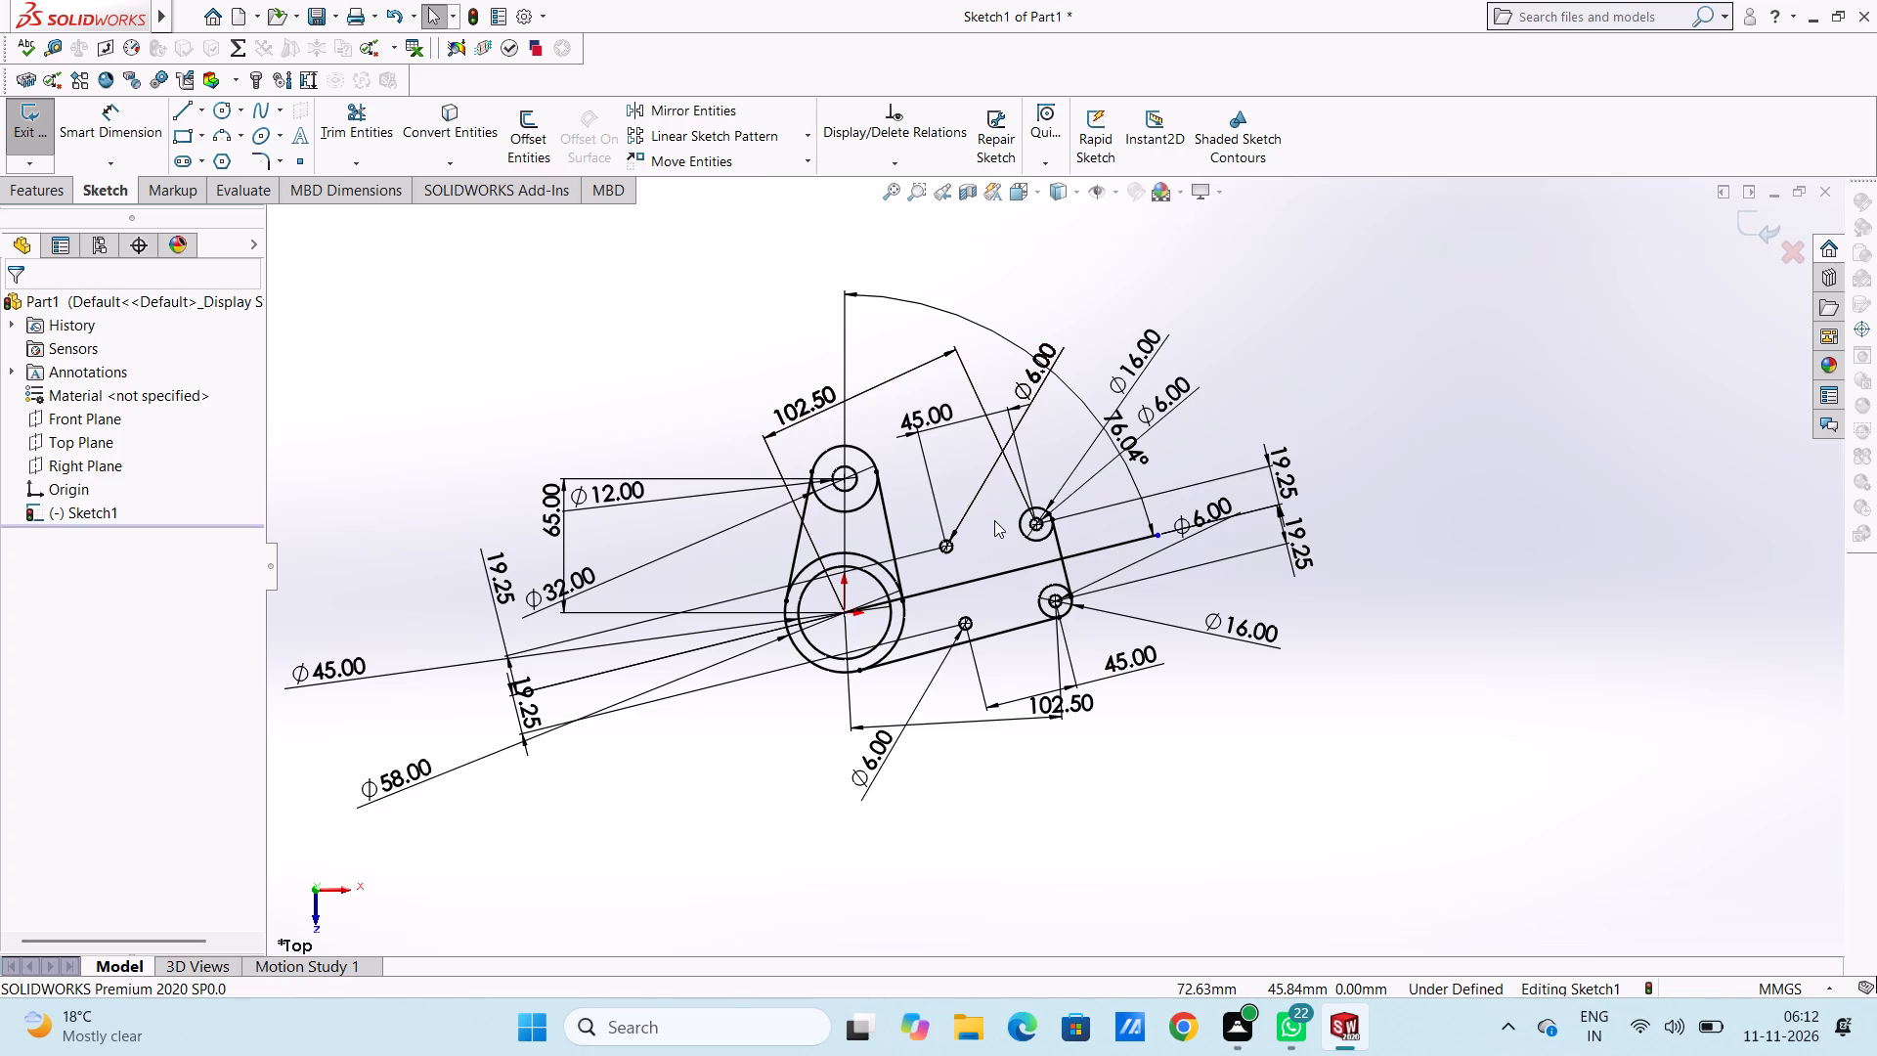
{"action": "scroll", "coordinate": [897, 469], "scroll_direction": "down", "scroll_amount": 3}
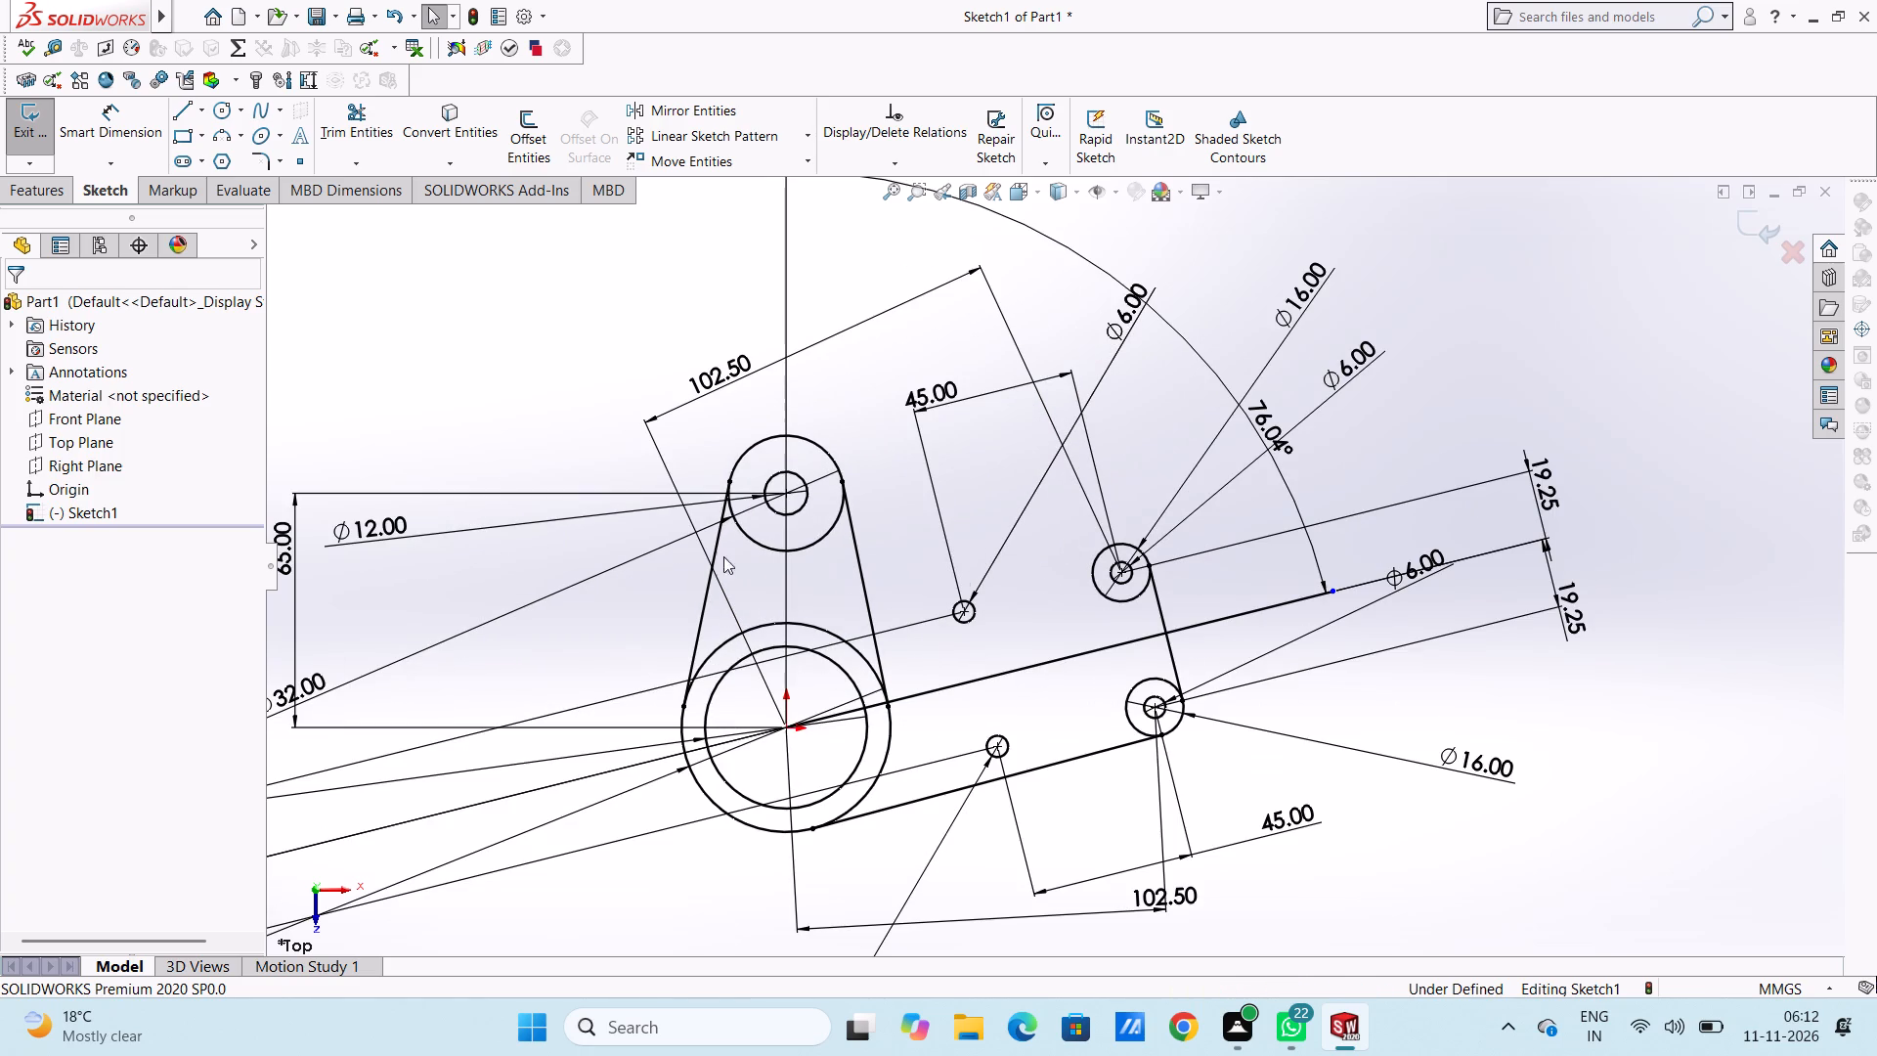
{"action": "left_click", "coordinate": [190, 113]}
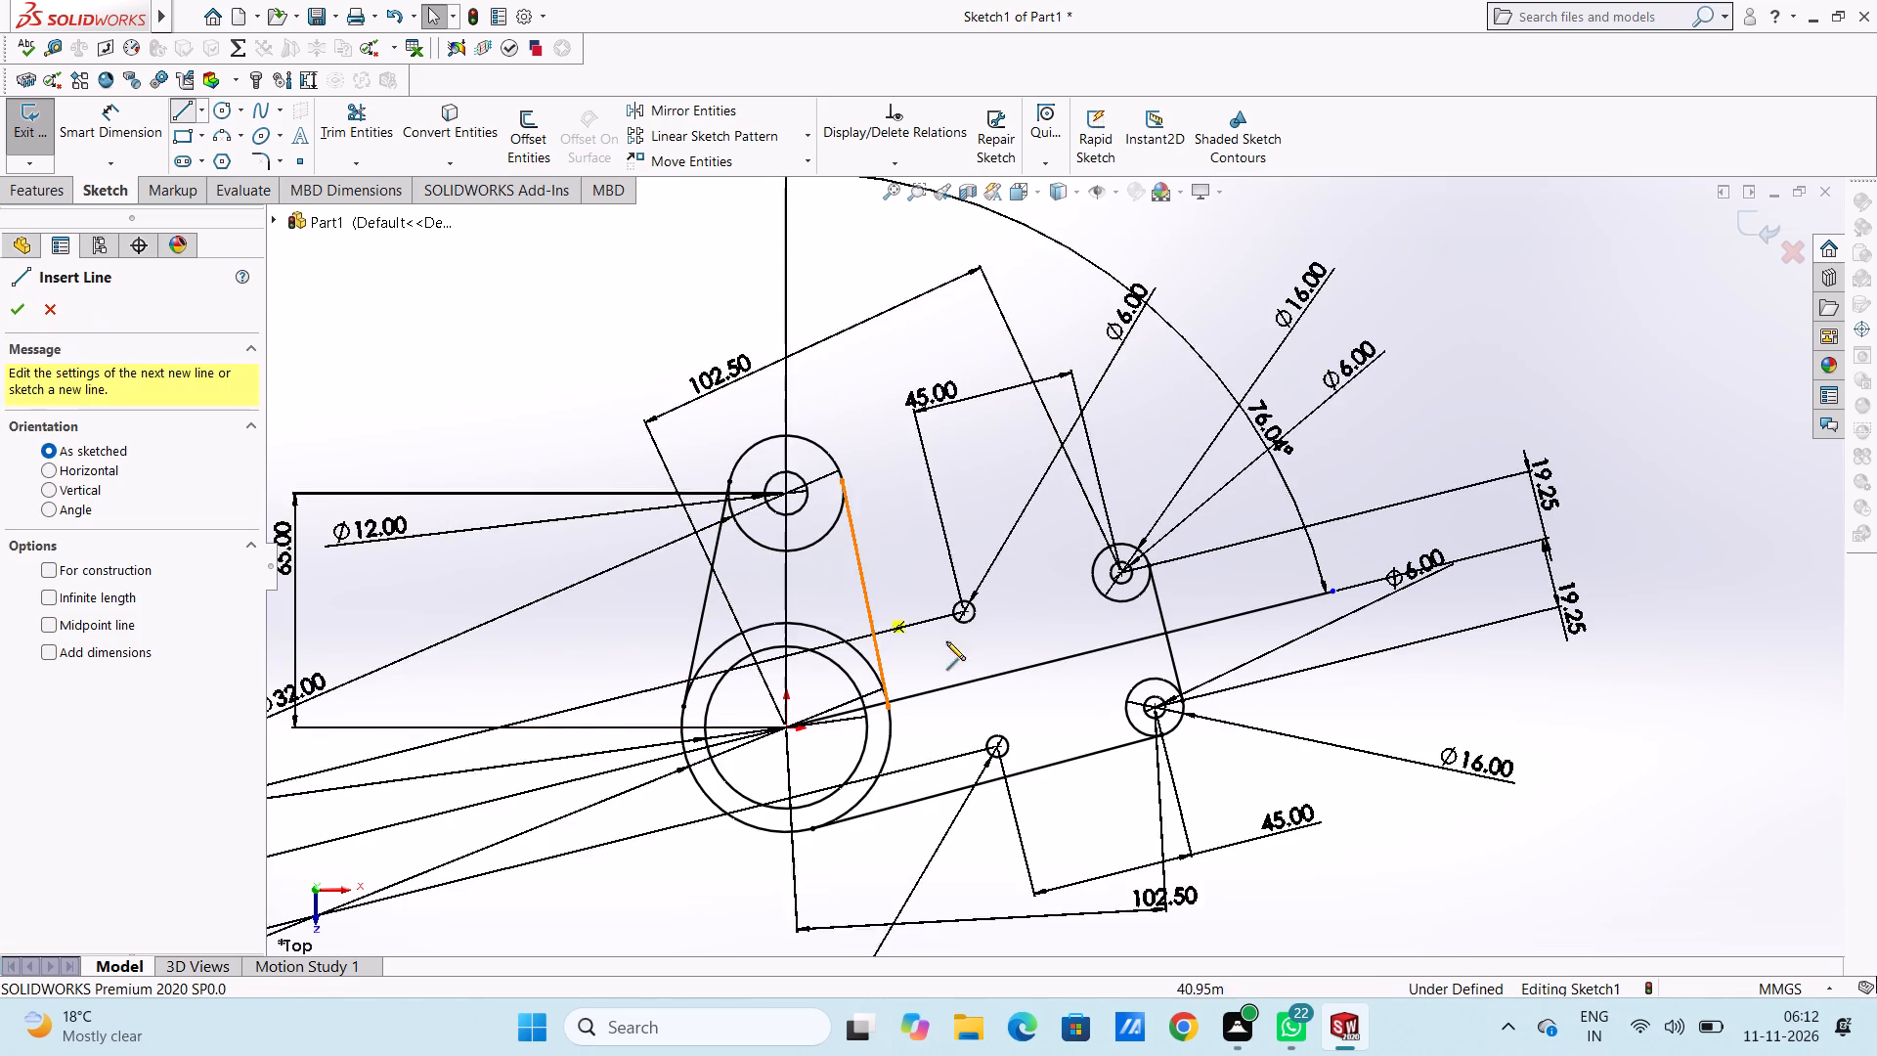
{"action": "scroll", "coordinate": [1089, 550], "scroll_direction": "down", "scroll_amount": 3}
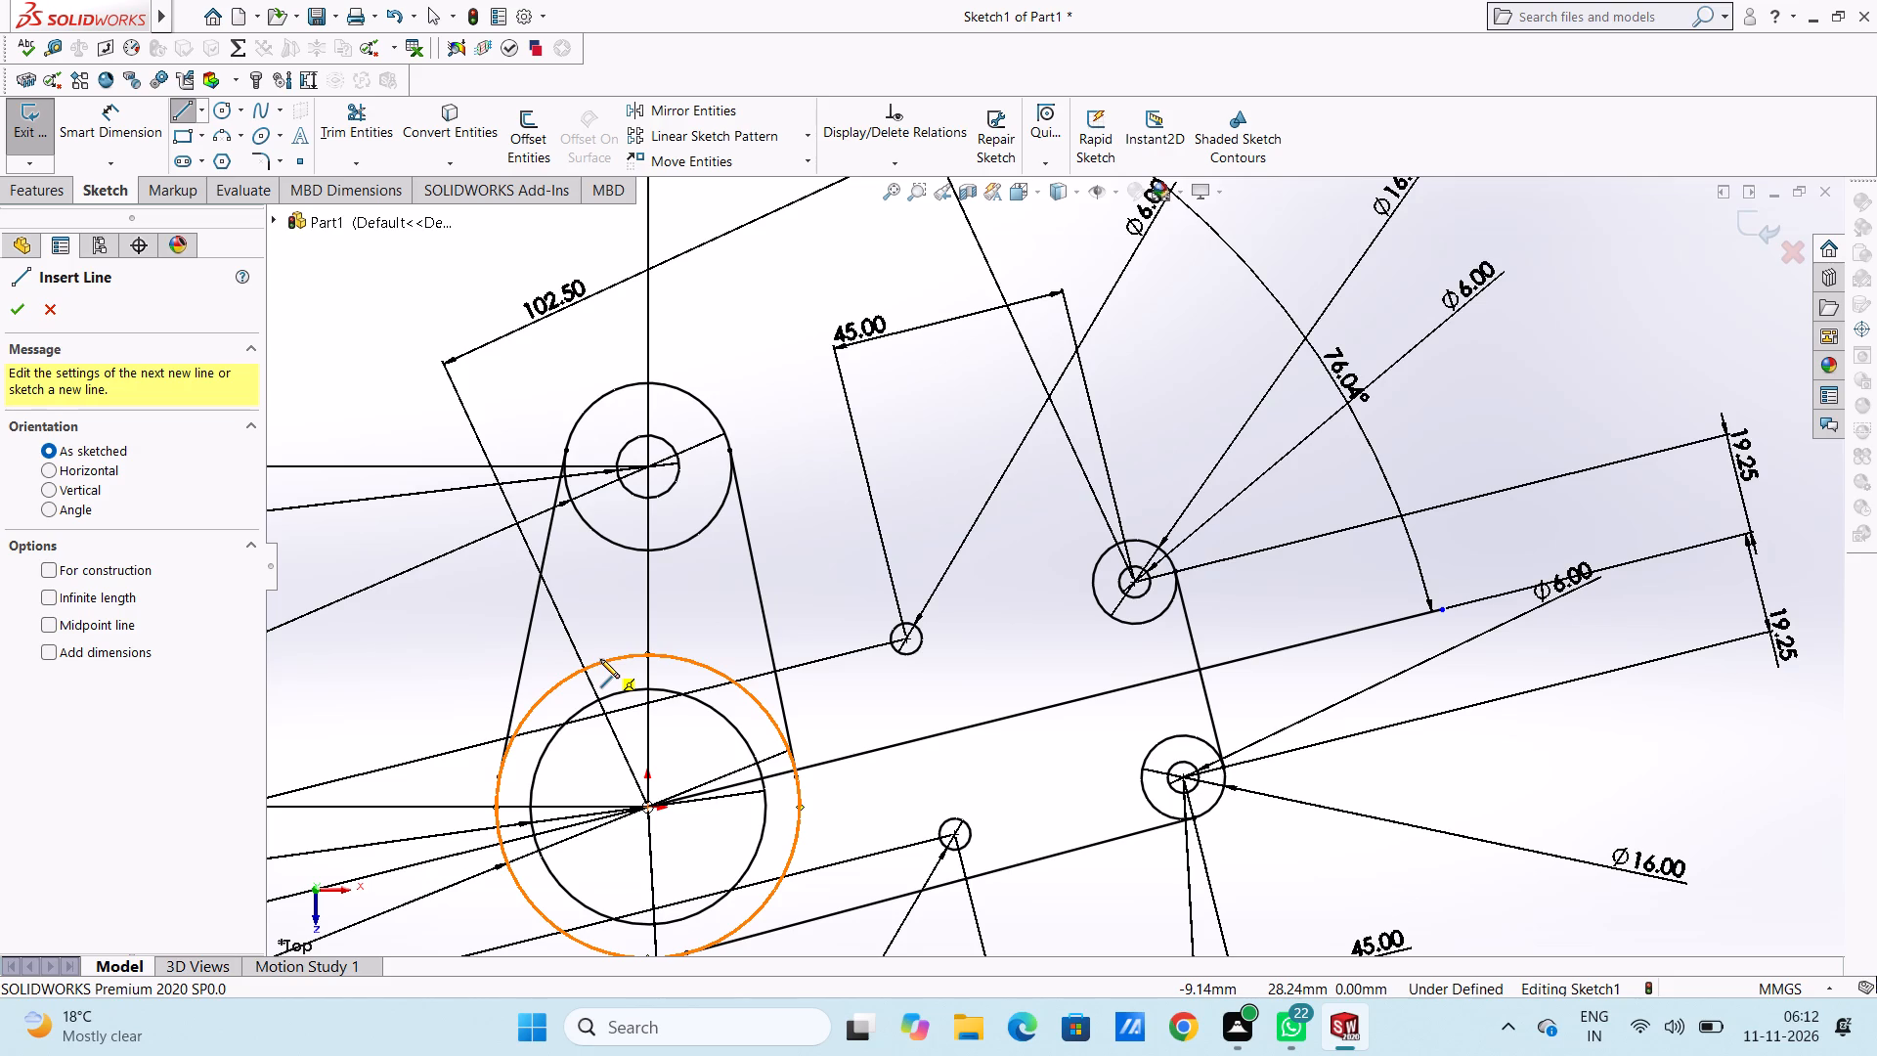
{"action": "left_click", "coordinate": [597, 663]}
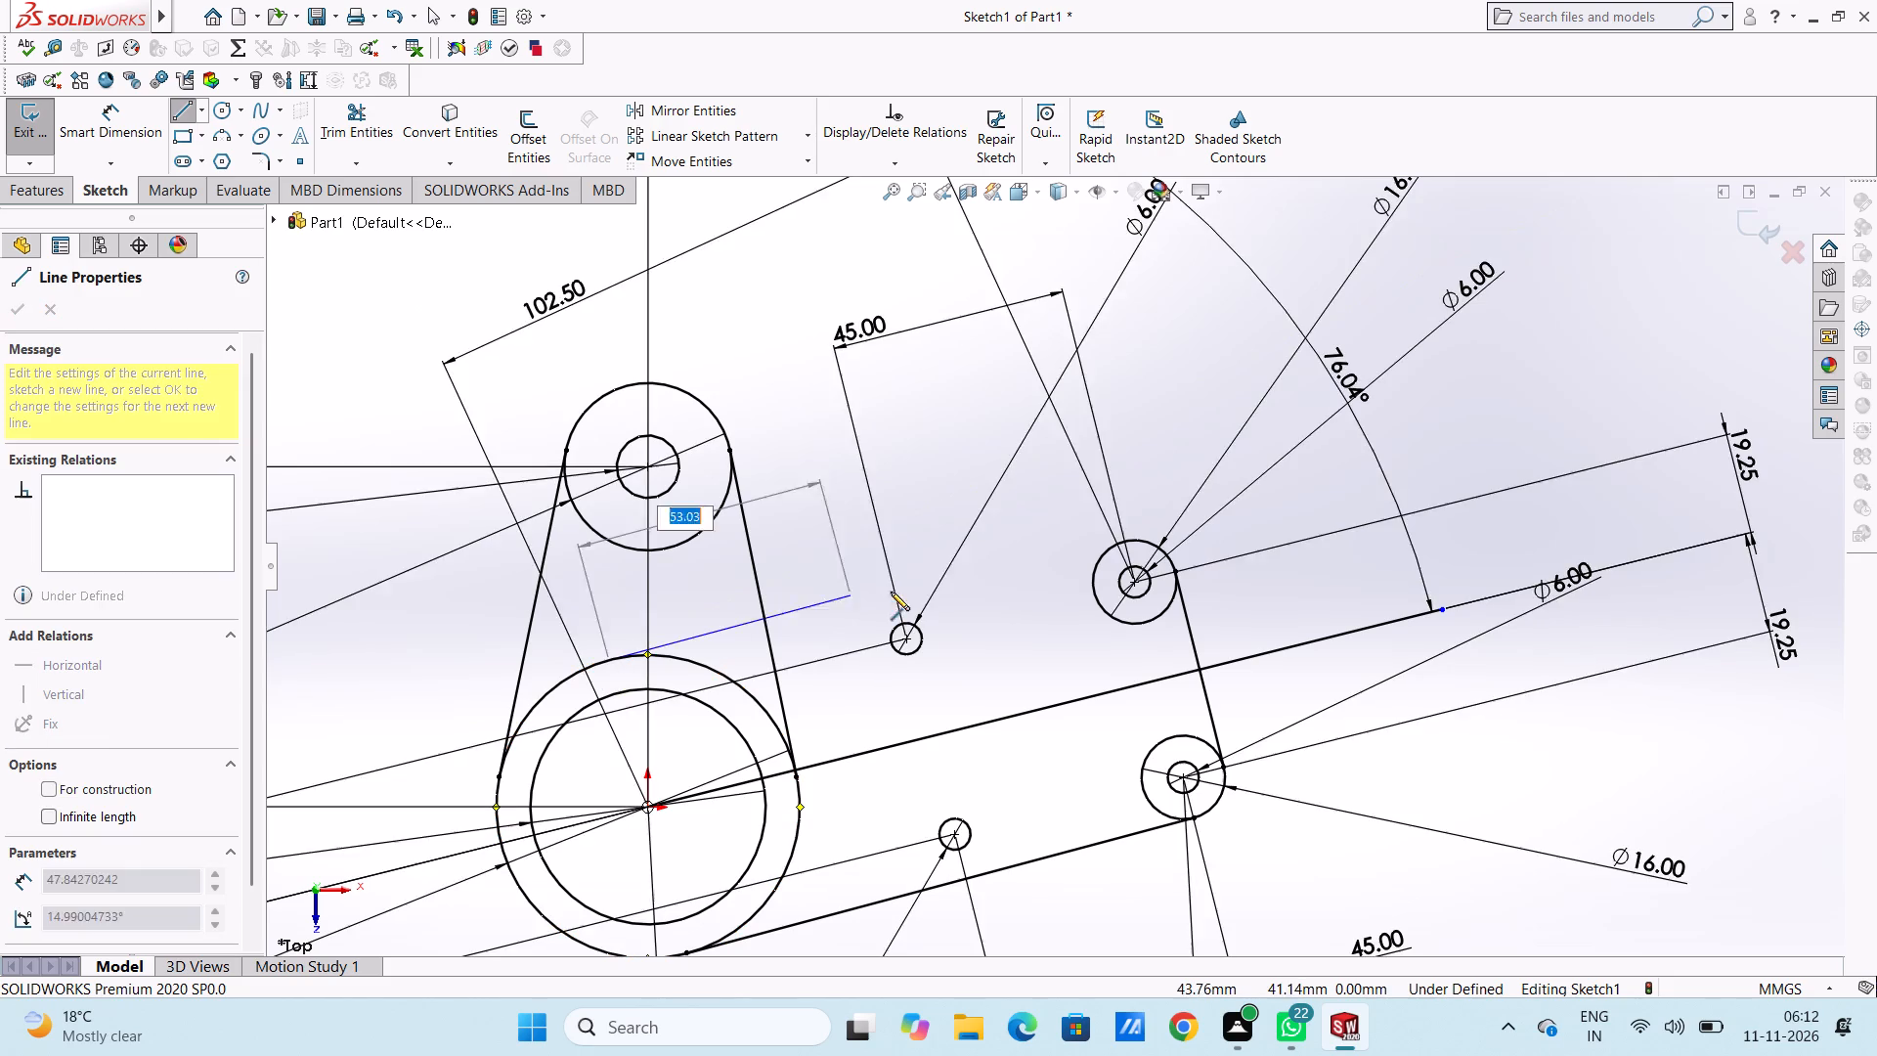
{"action": "left_click", "coordinate": [1120, 543]}
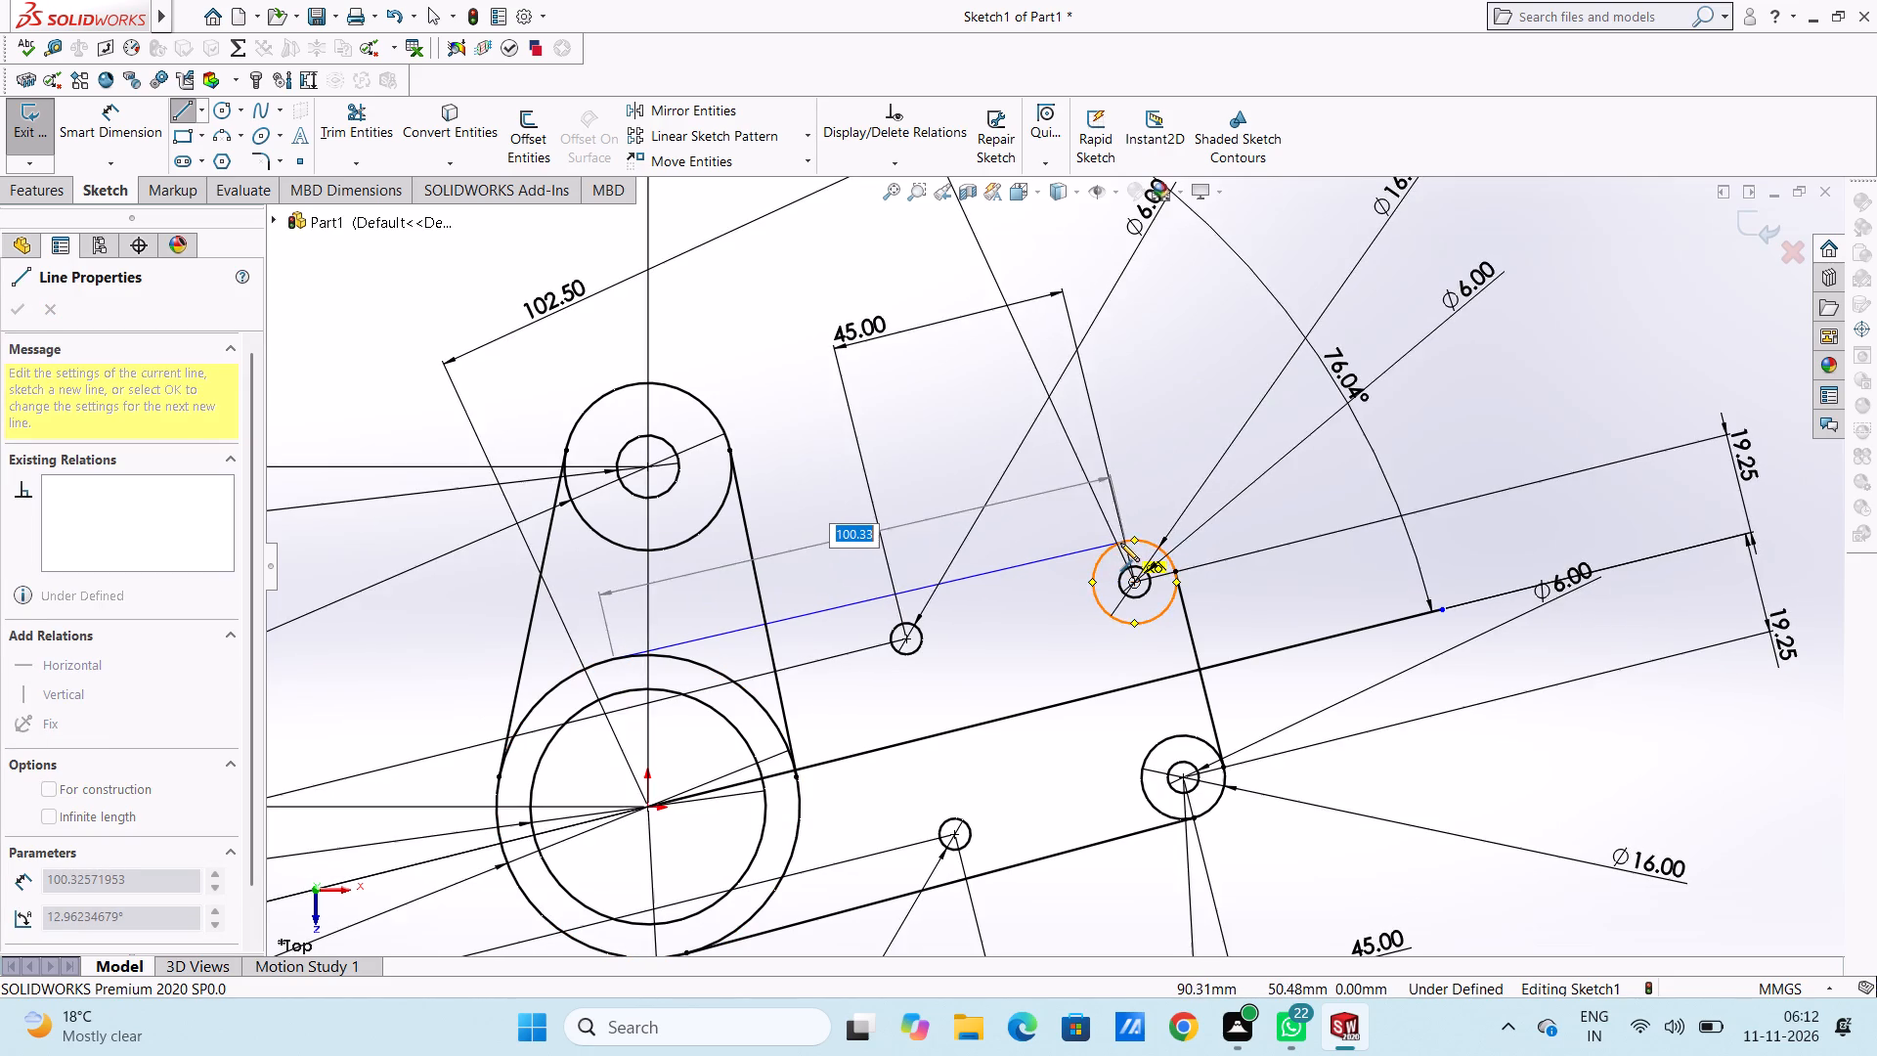
{"action": "right_click", "coordinate": [1188, 404]}
{"action": "left_click", "coordinate": [1203, 420]}
{"action": "left_click", "coordinate": [1193, 420]}
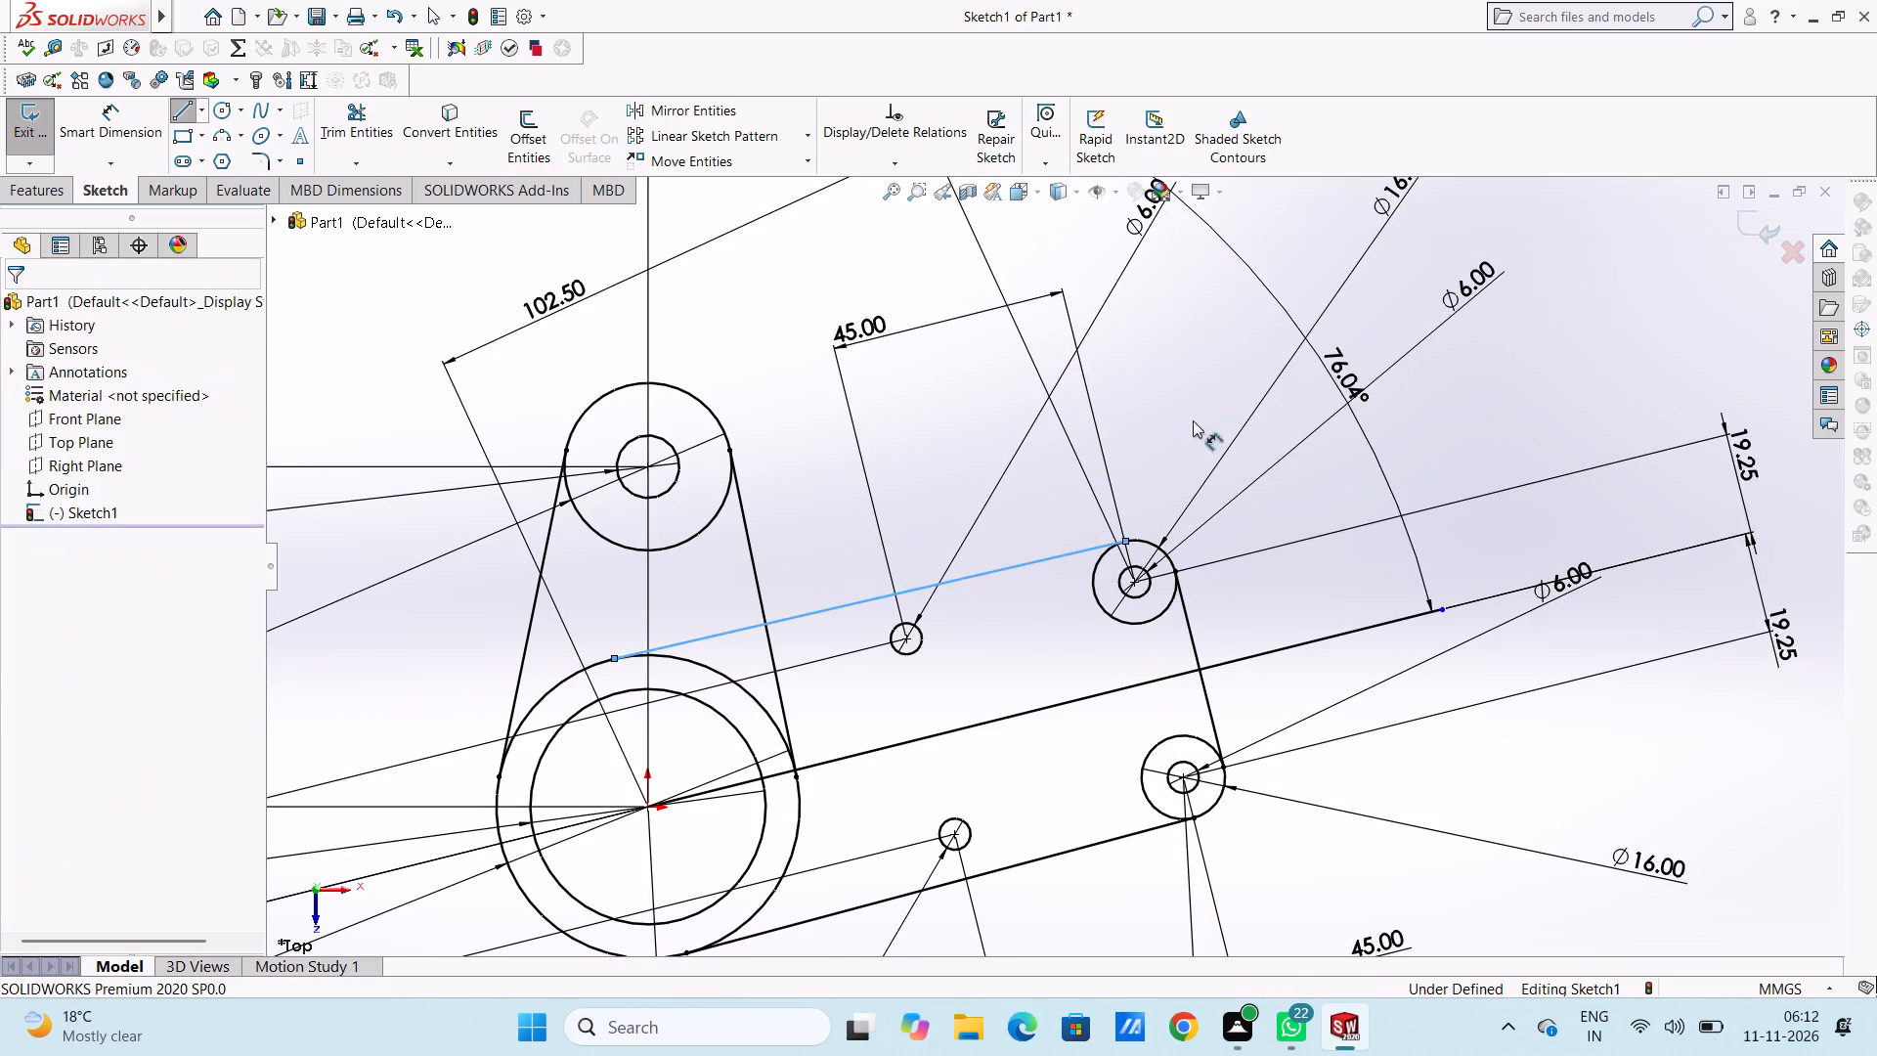
{"action": "left_click", "coordinate": [1163, 395]}
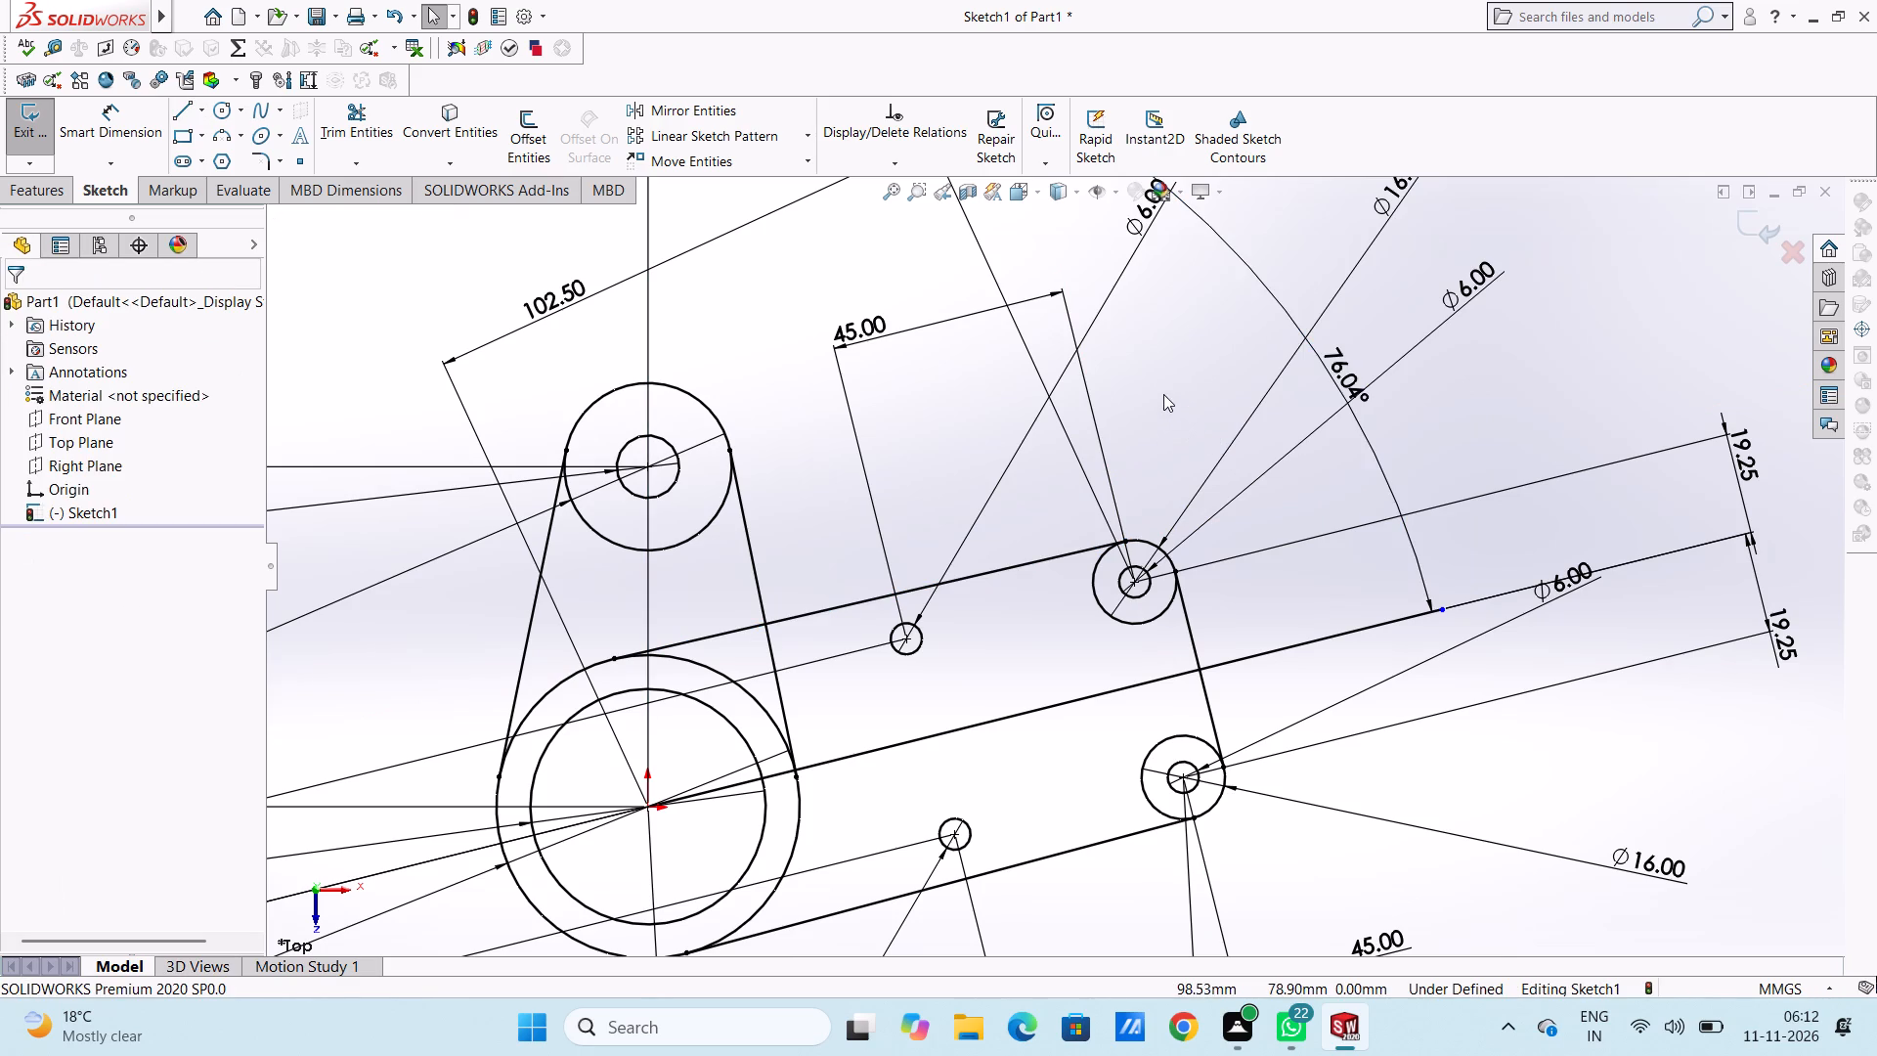
Trim the arm's upper line and the vertical arm's right tangent line back to their intersection, using Trim to closest.
{"action": "left_click", "coordinate": [367, 132]}
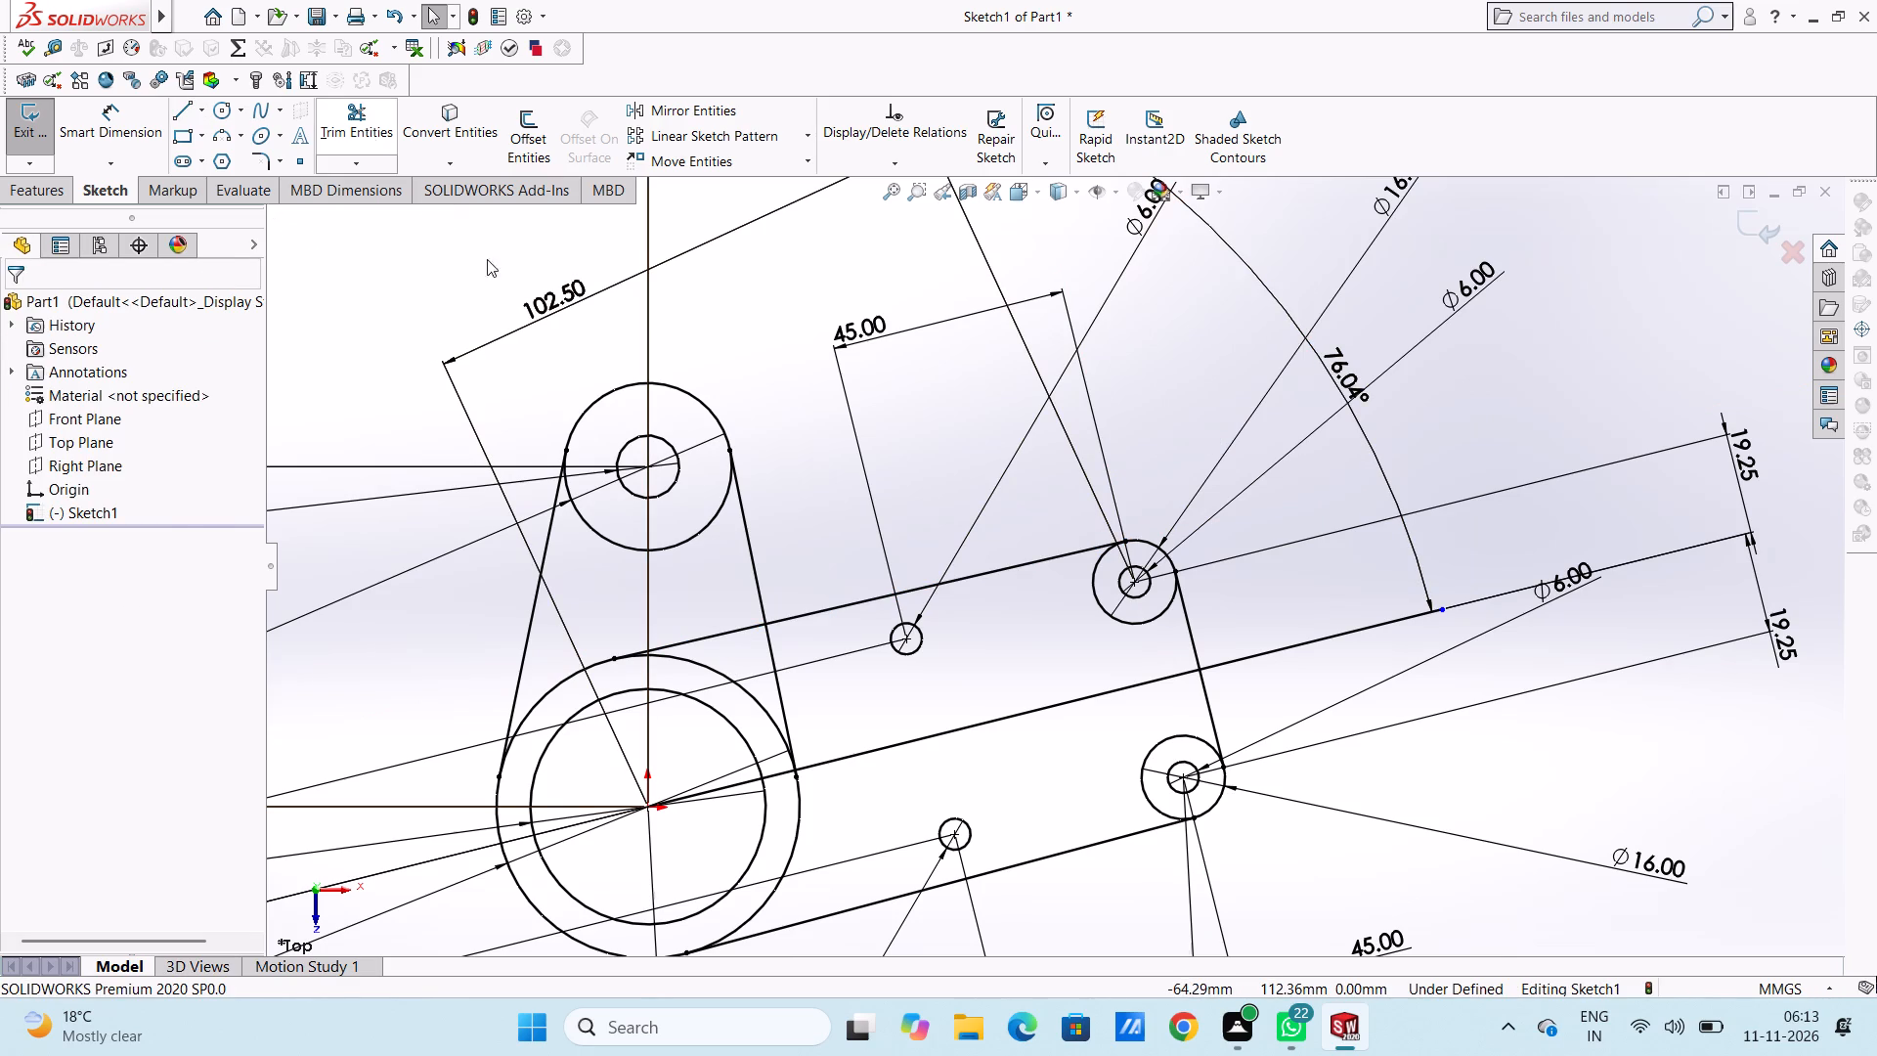
{"action": "scroll", "coordinate": [820, 626], "scroll_direction": "down", "scroll_amount": 5}
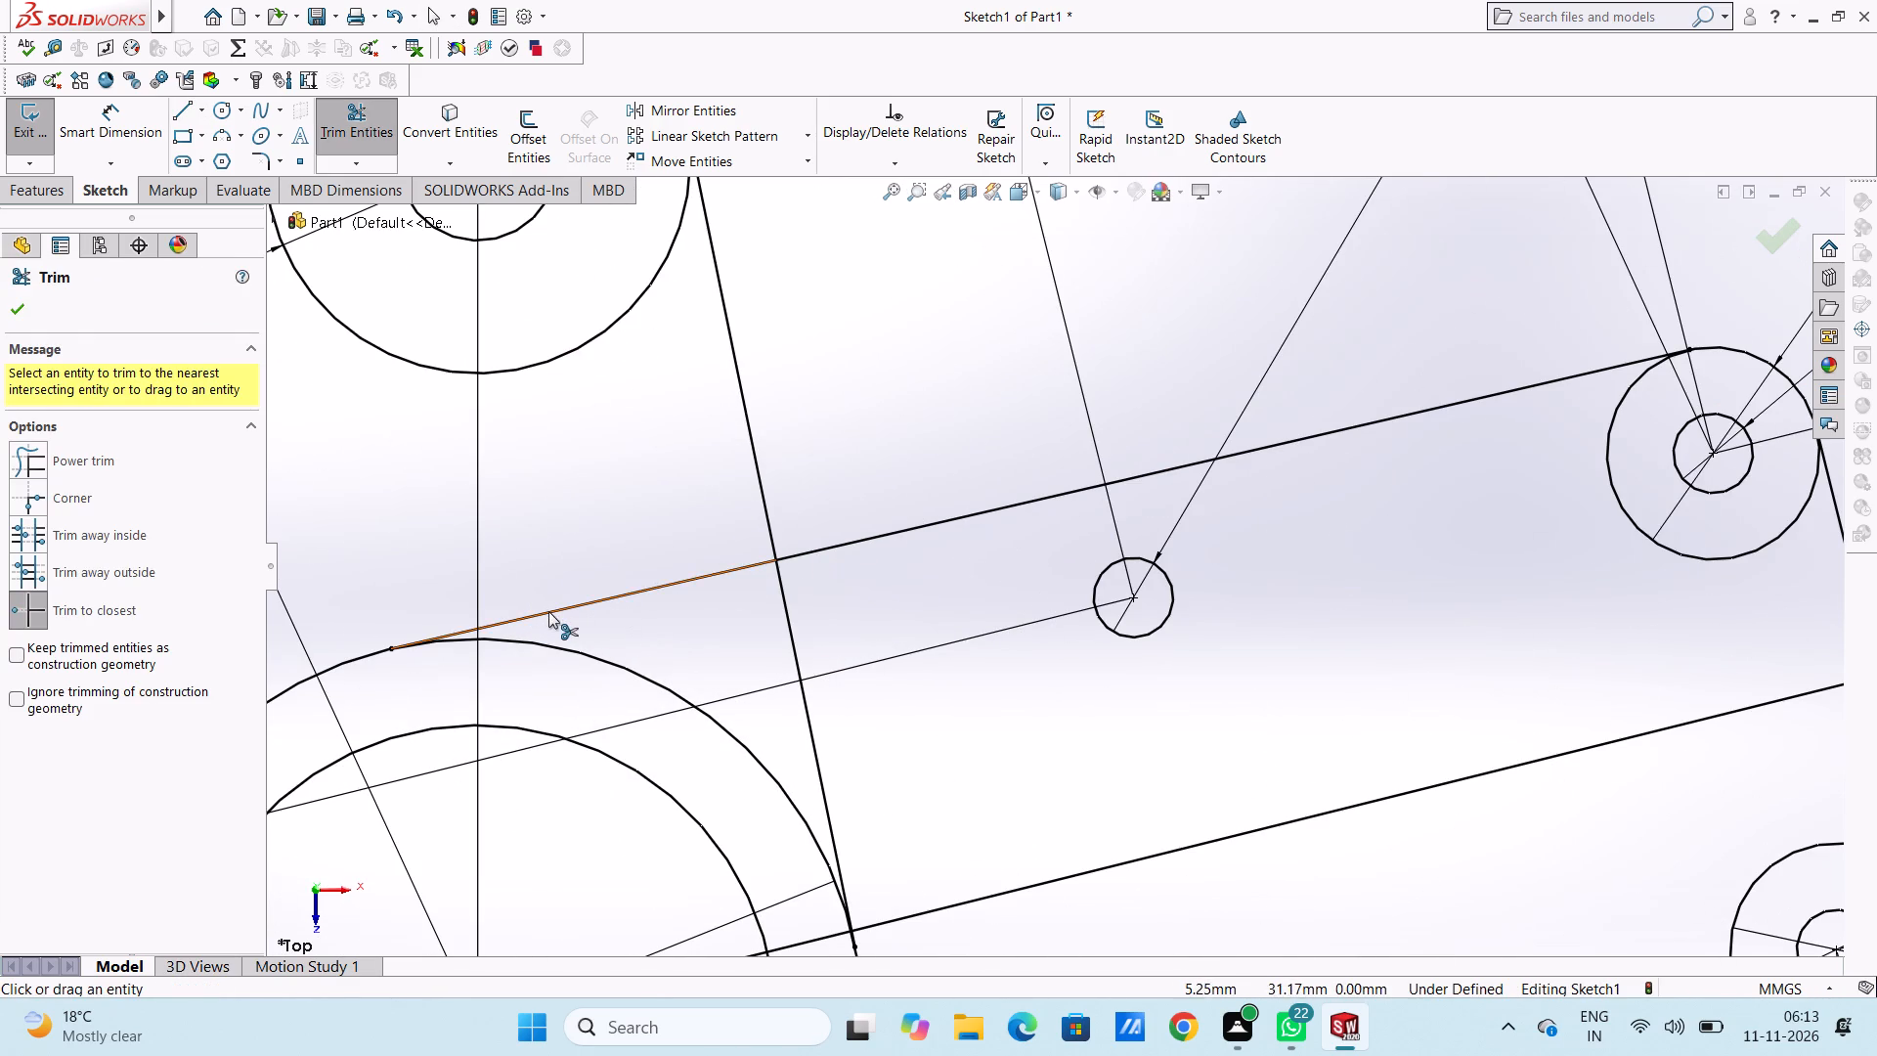
{"action": "left_click", "coordinate": [548, 611]}
{"action": "left_click", "coordinate": [804, 676]}
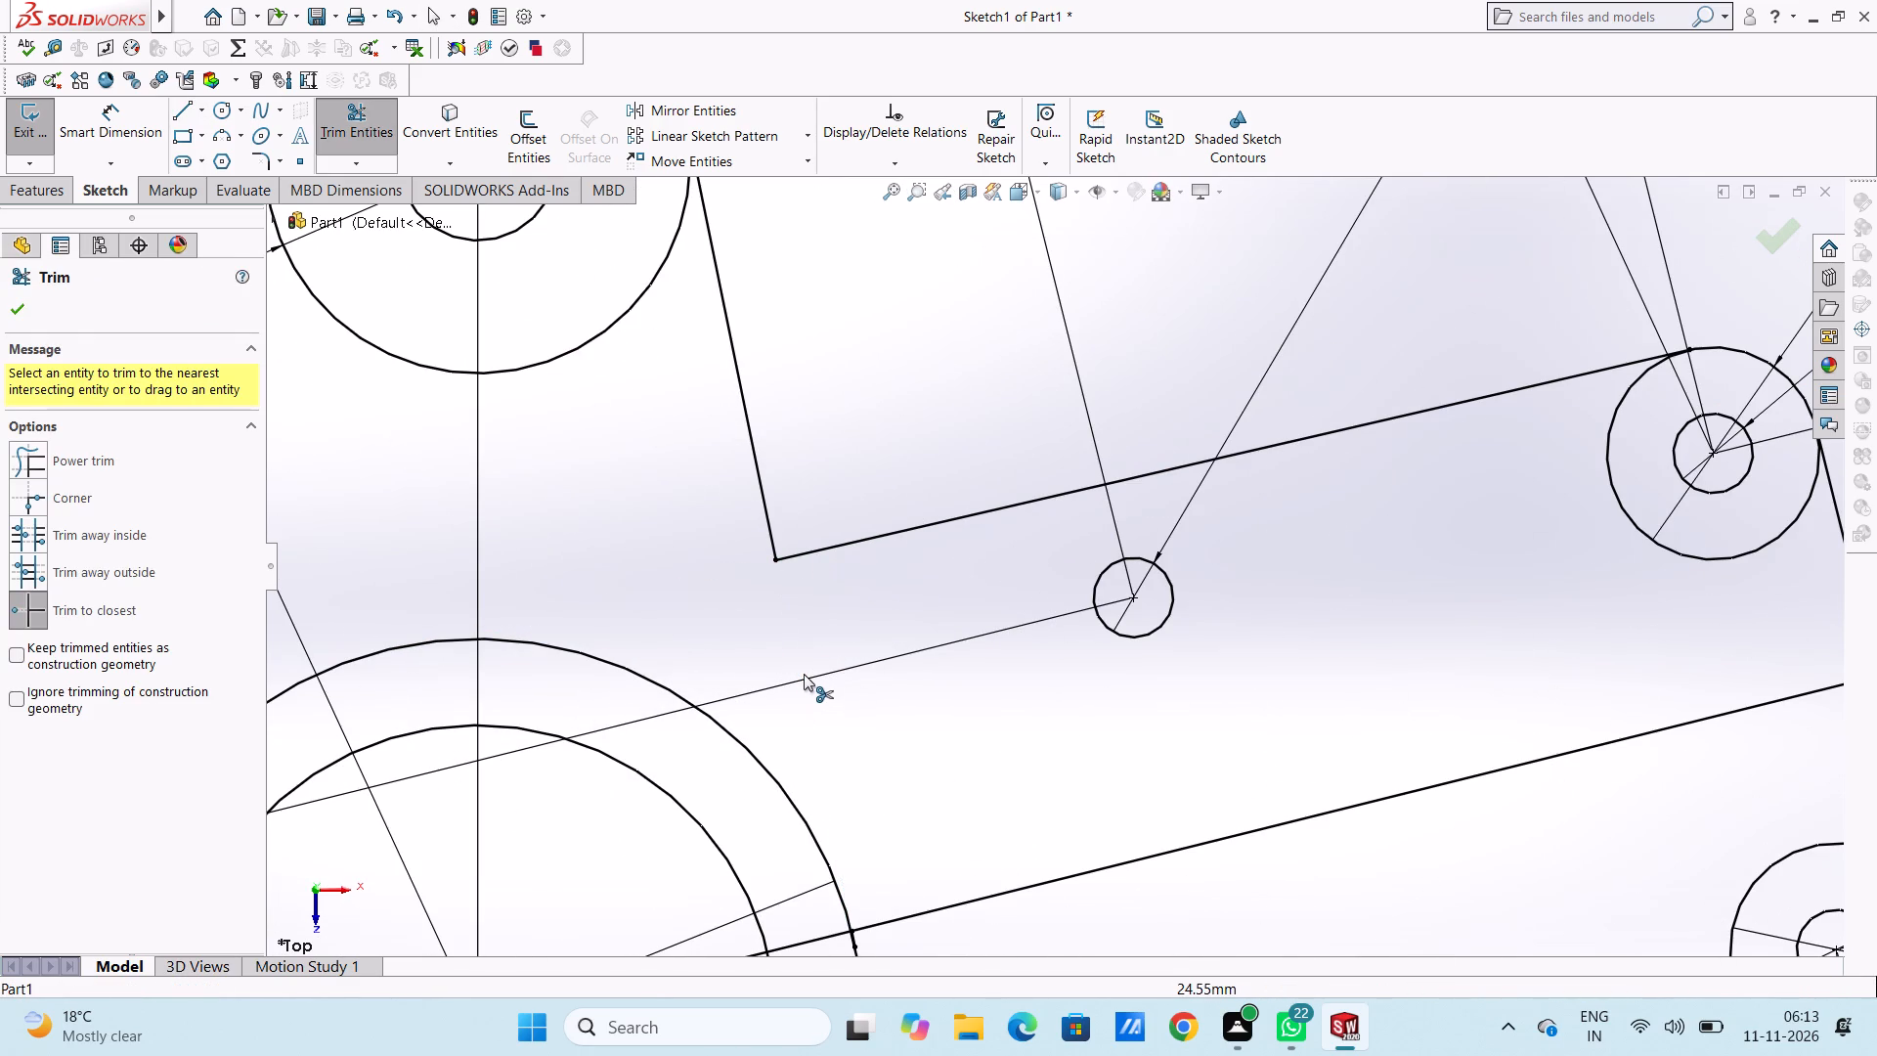
{"action": "scroll", "coordinate": [804, 674], "scroll_direction": "up", "scroll_amount": 11}
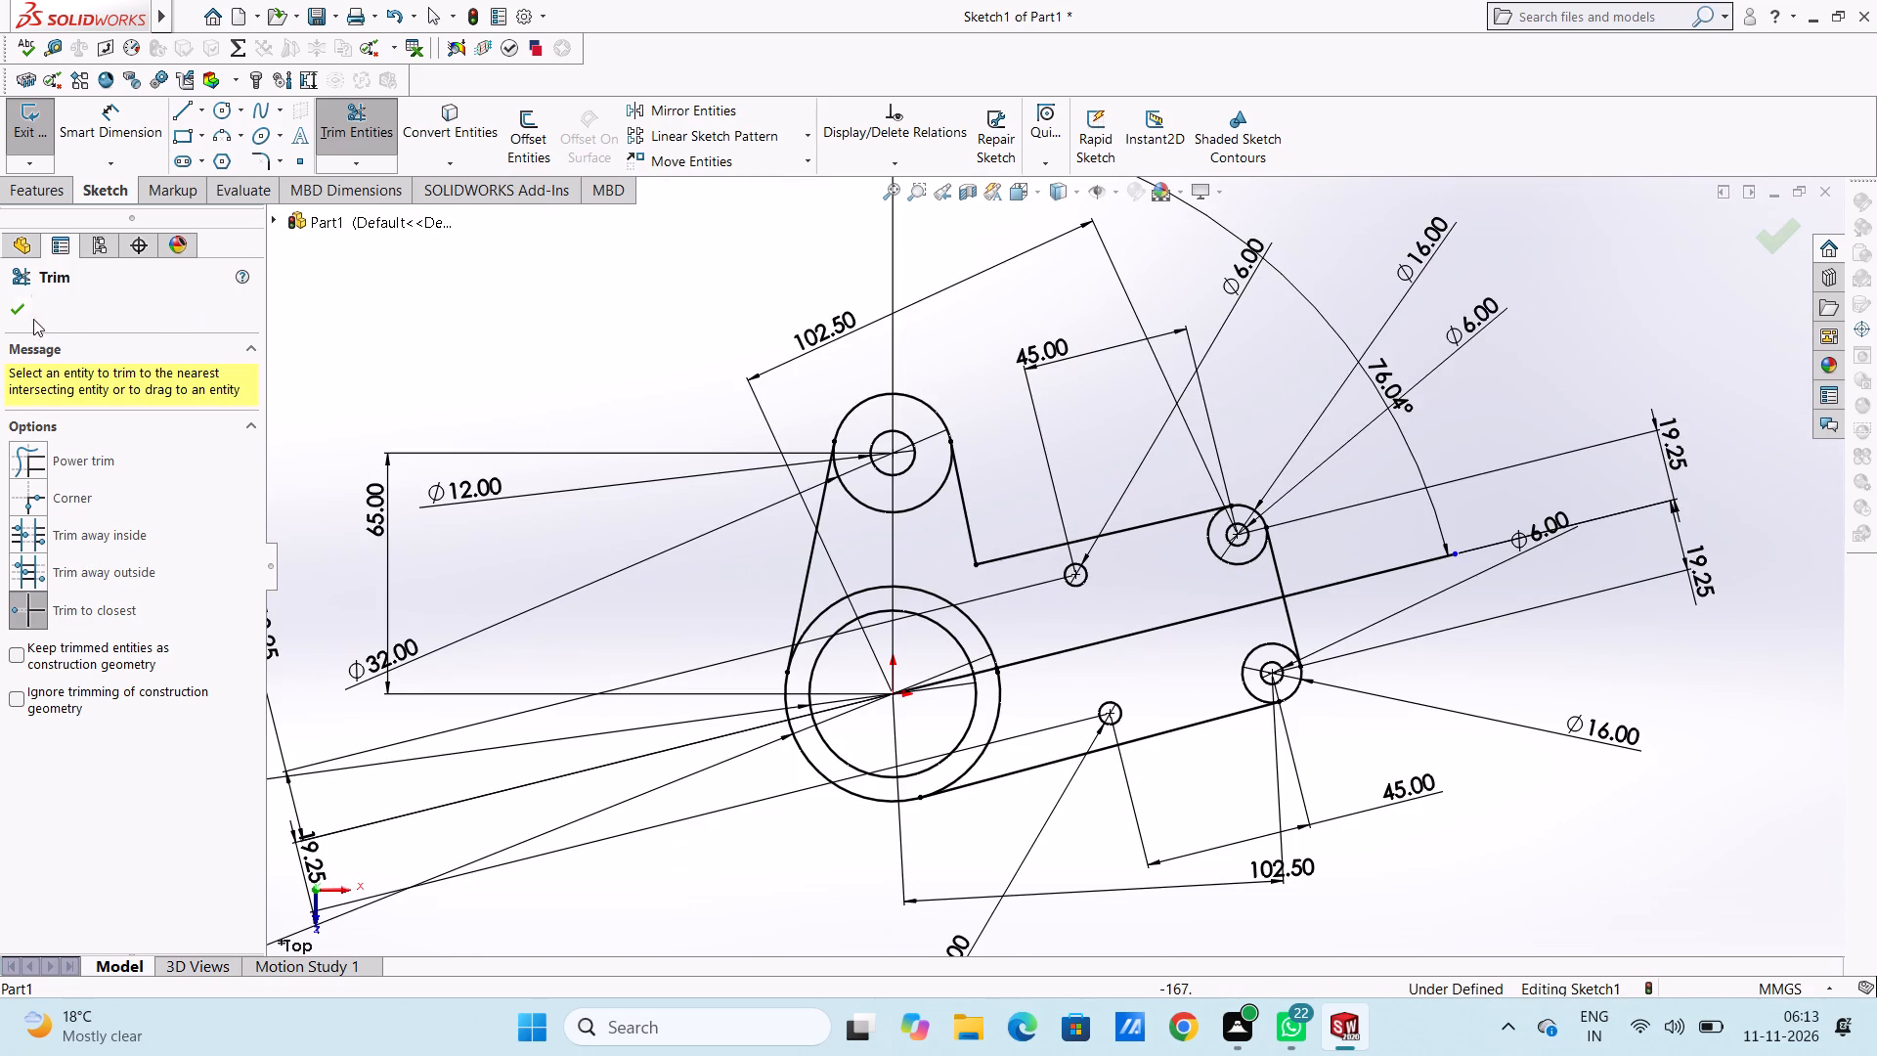
{"action": "left_click", "coordinate": [25, 314]}
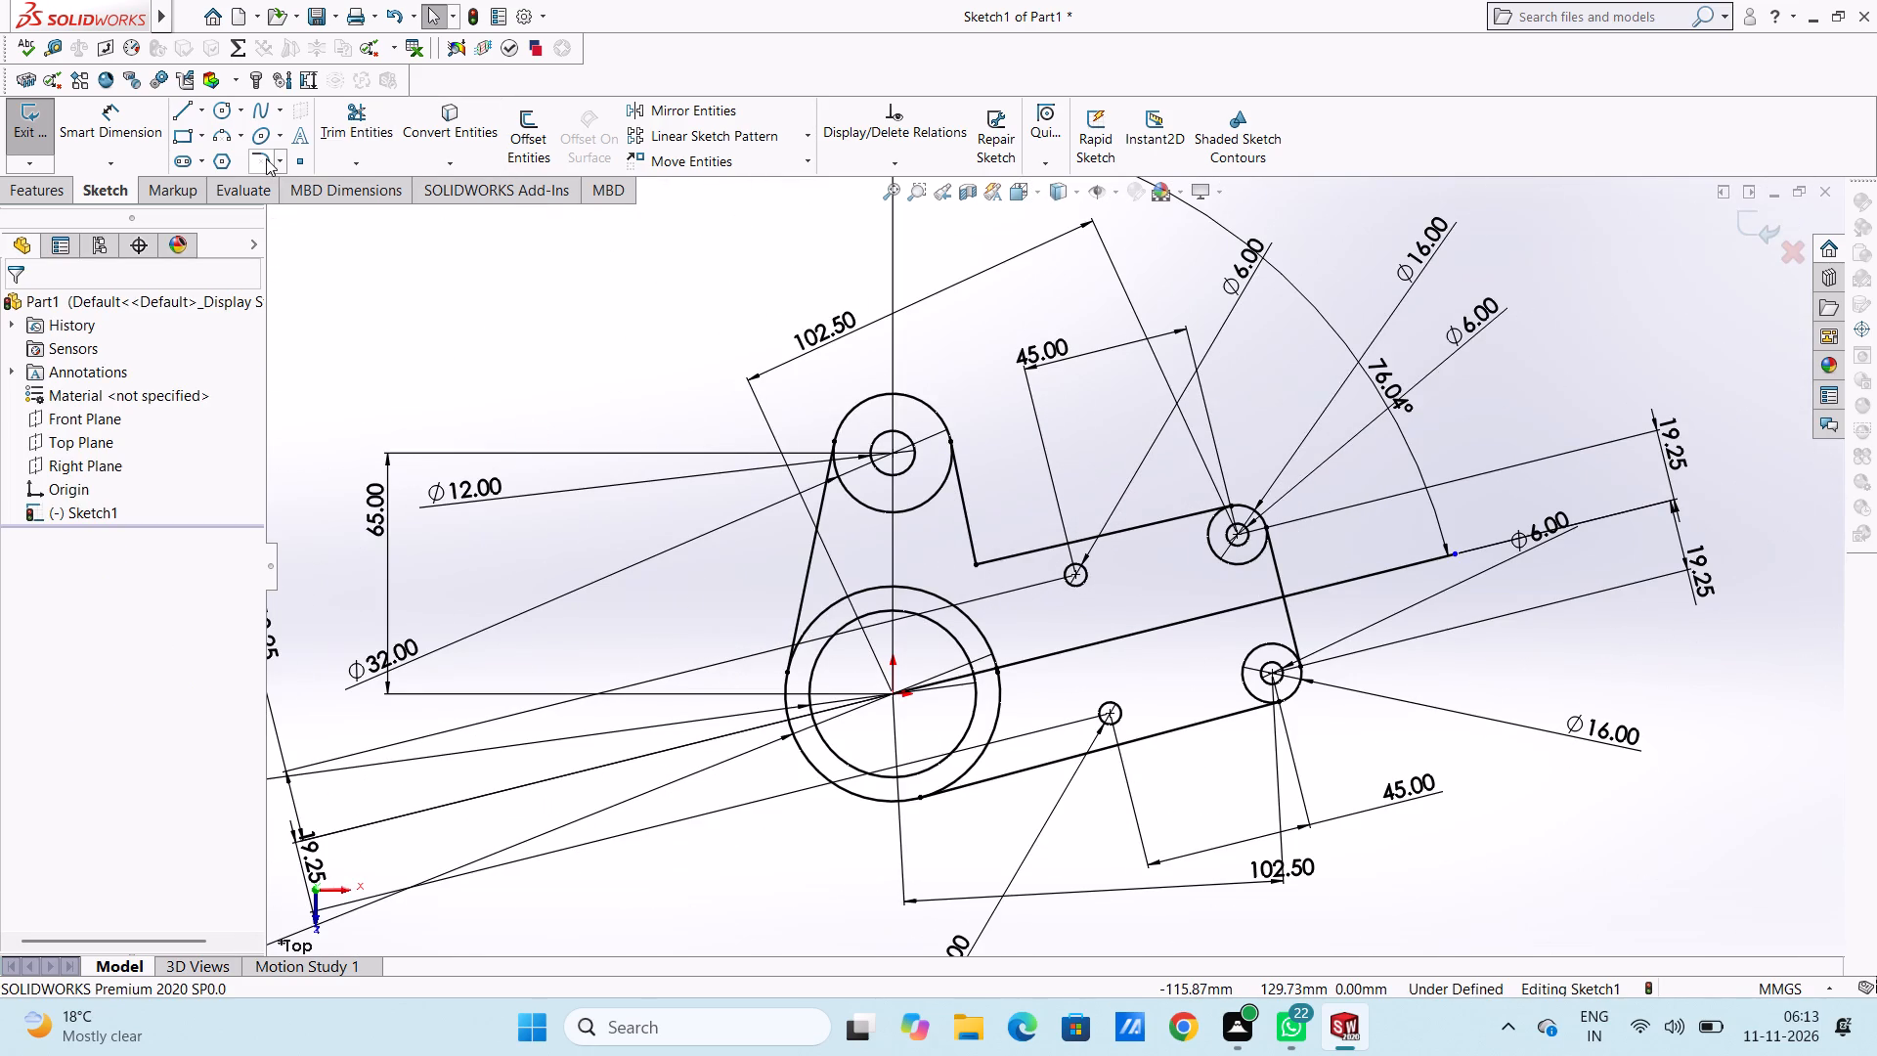
Add a 20 mm sketch fillet at the corner where the vertical arm's line meets the angled arm's upper line.
{"action": "left_click", "coordinate": [268, 170]}
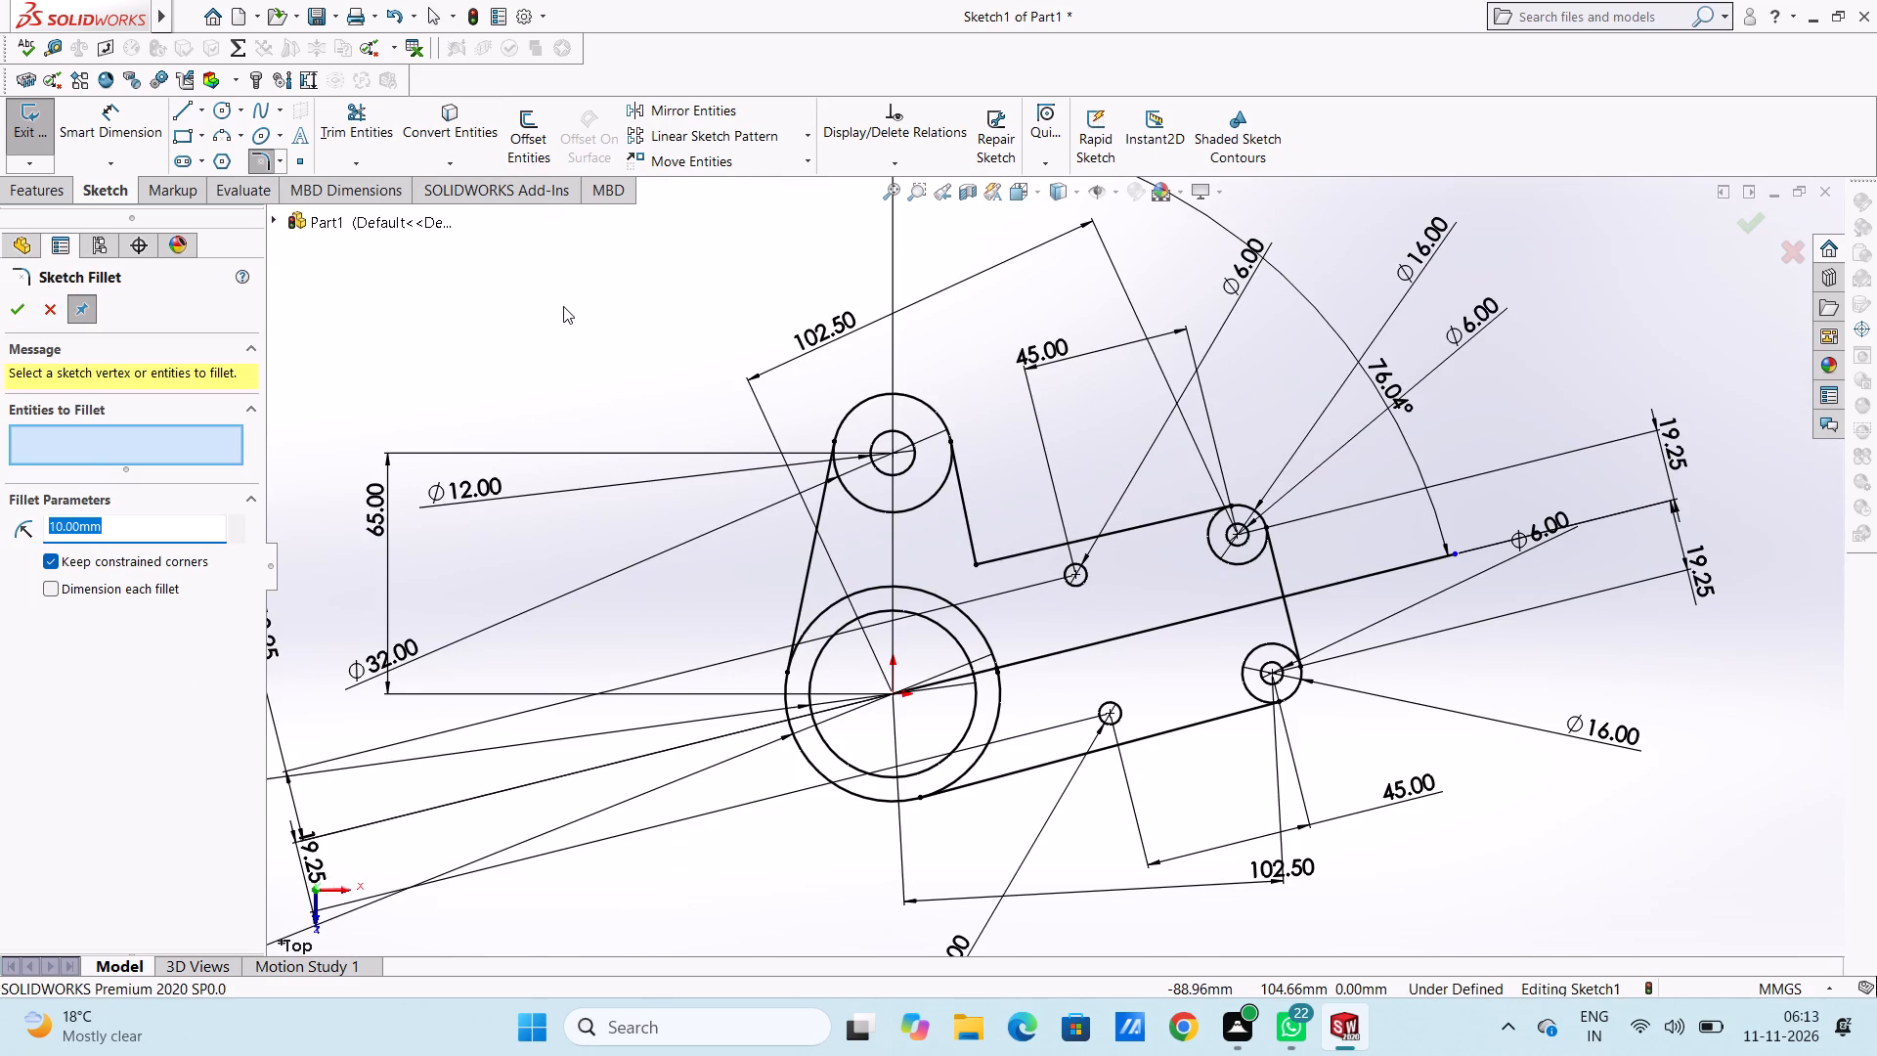
{"action": "type", "text": "20"}
{"action": "key", "text": "Return"}
{"action": "left_click", "coordinate": [980, 564]}
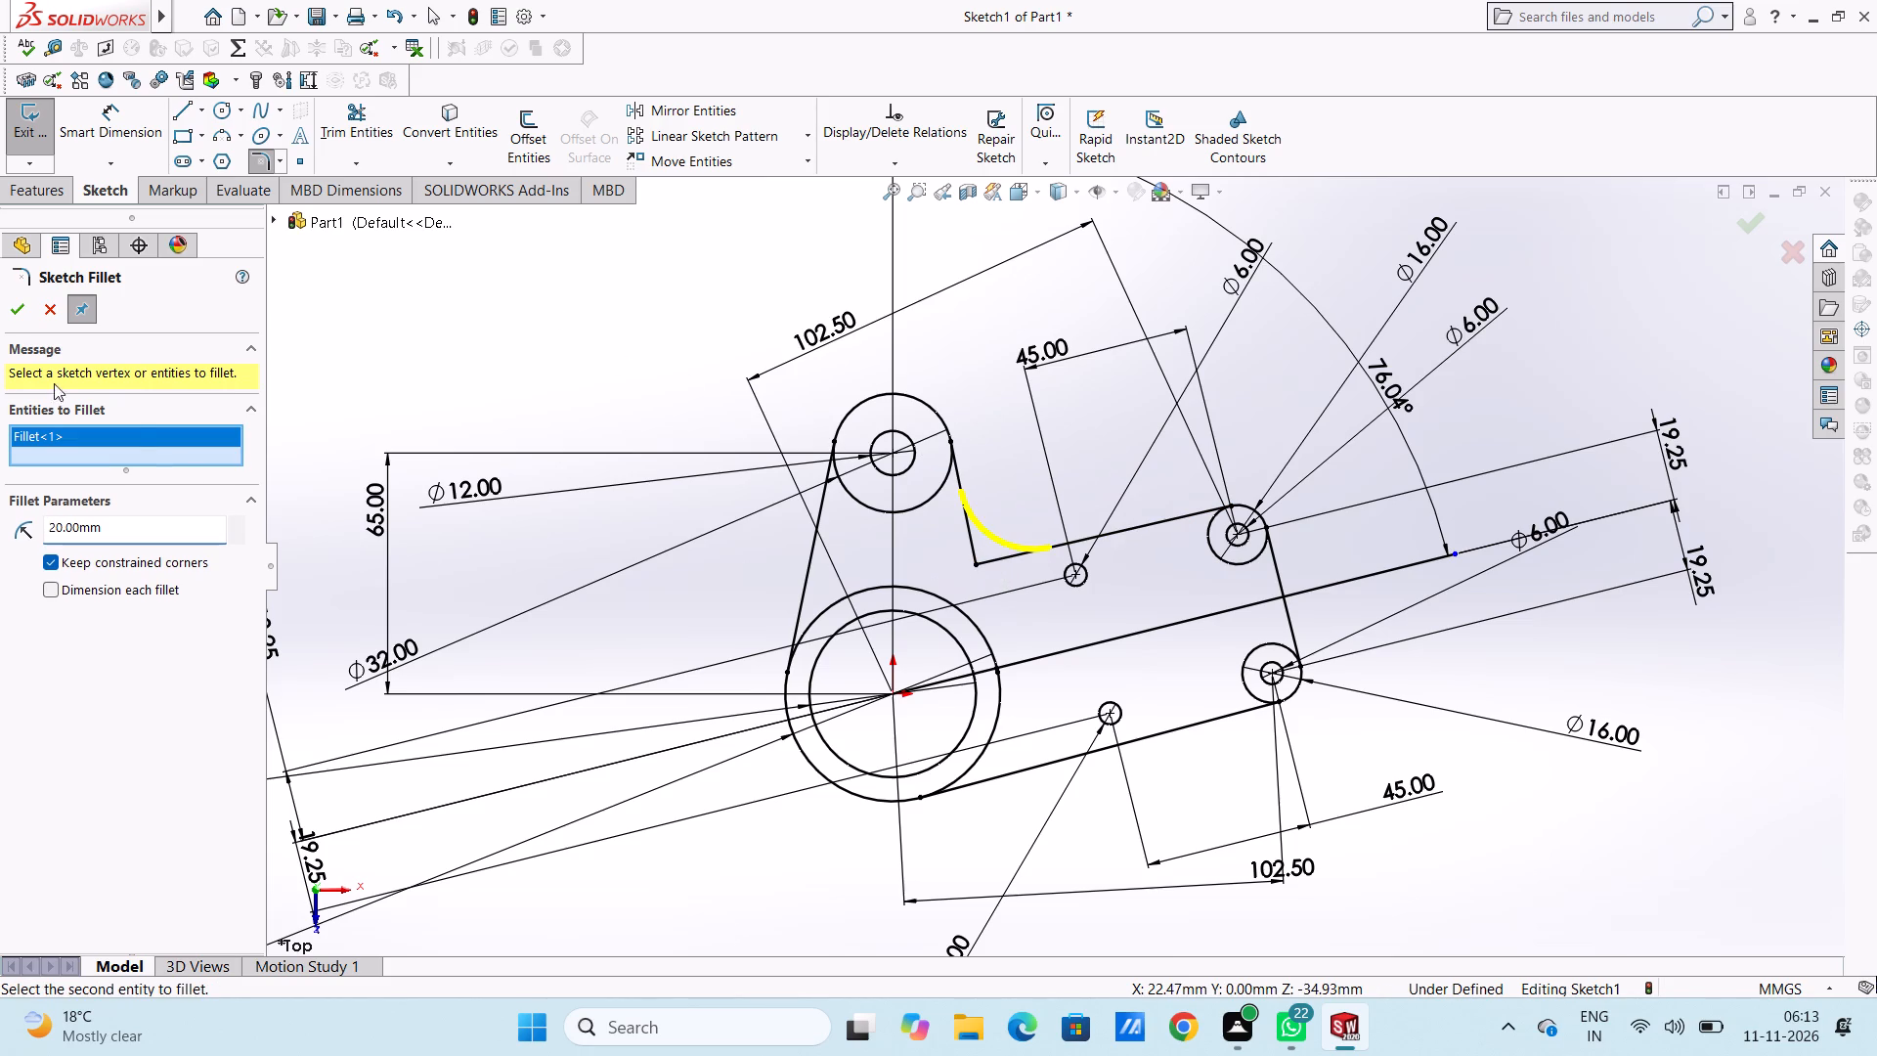
{"action": "left_click", "coordinate": [14, 314]}
{"action": "left_click", "coordinate": [17, 308]}
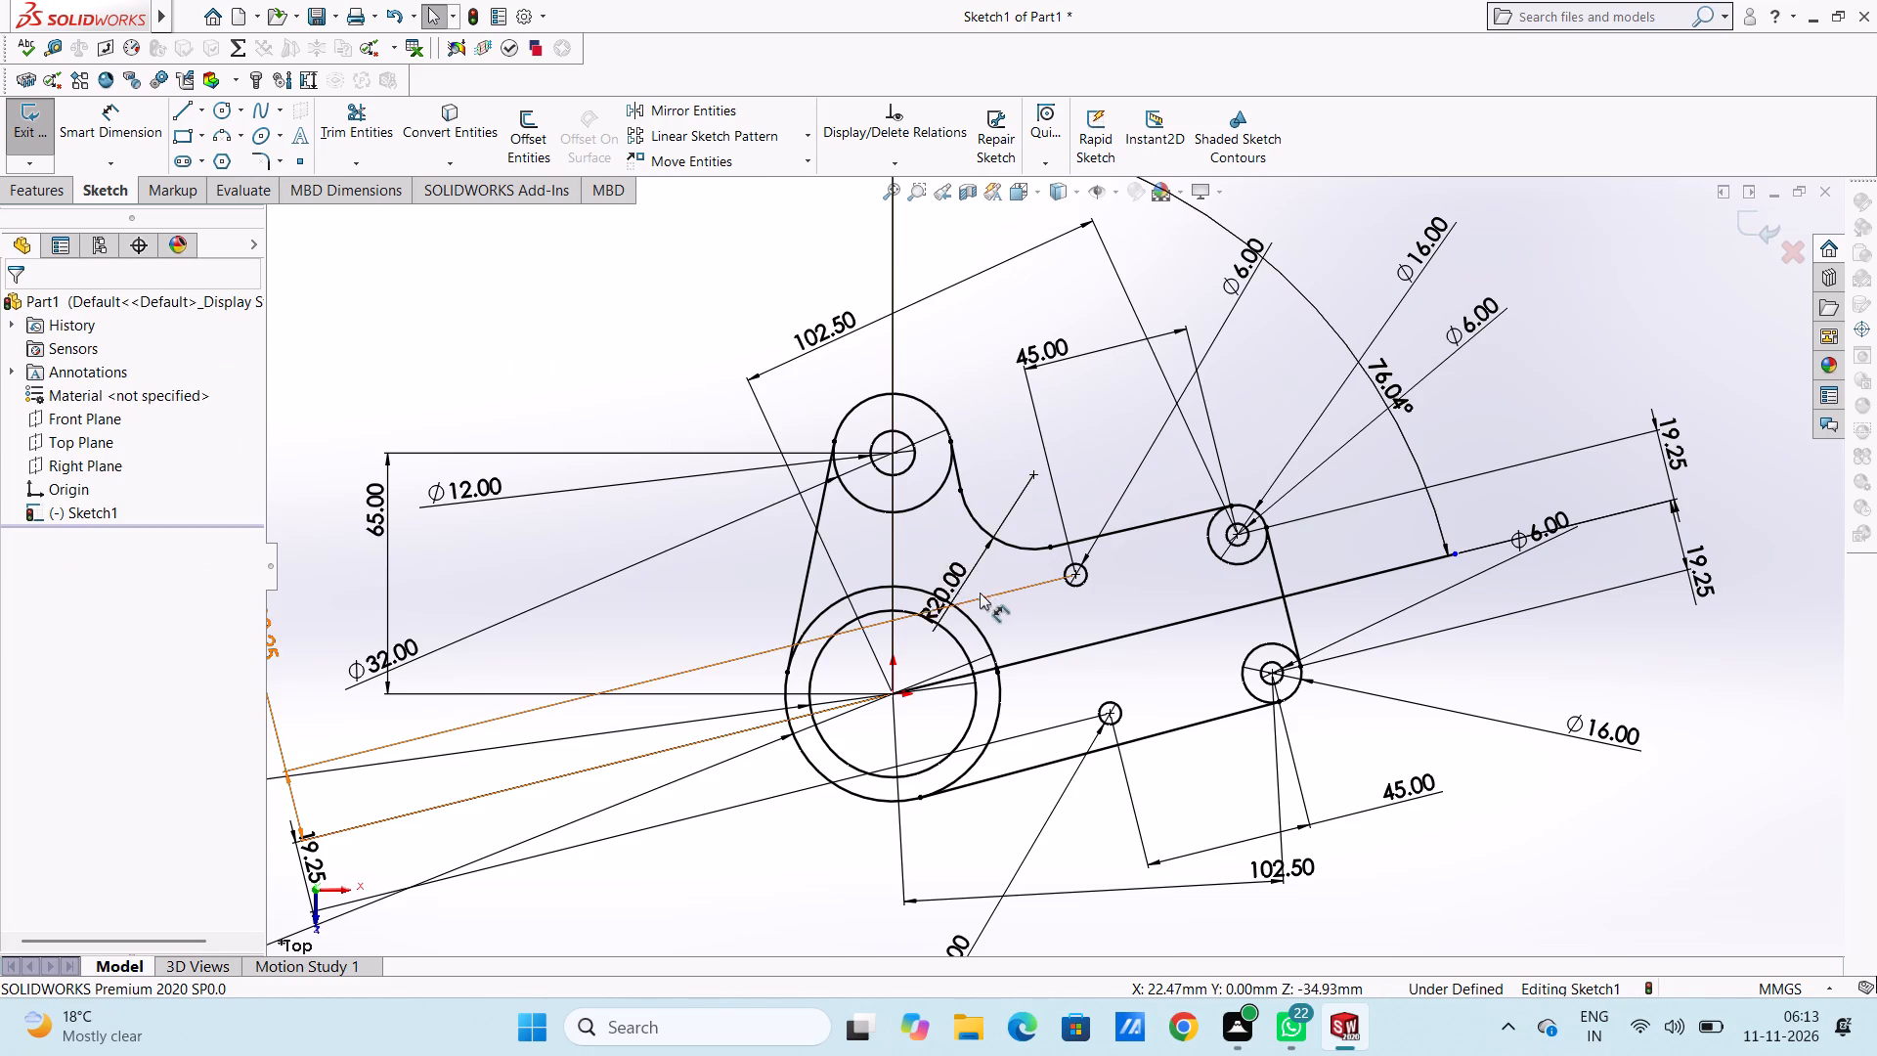
Reposition the R20 fillet dimension clear of the outline, above the angled arm near the 45 mm dimension.
{"action": "left_click_drag", "start_coordinate": [945, 593], "coordinate": [1165, 265]}
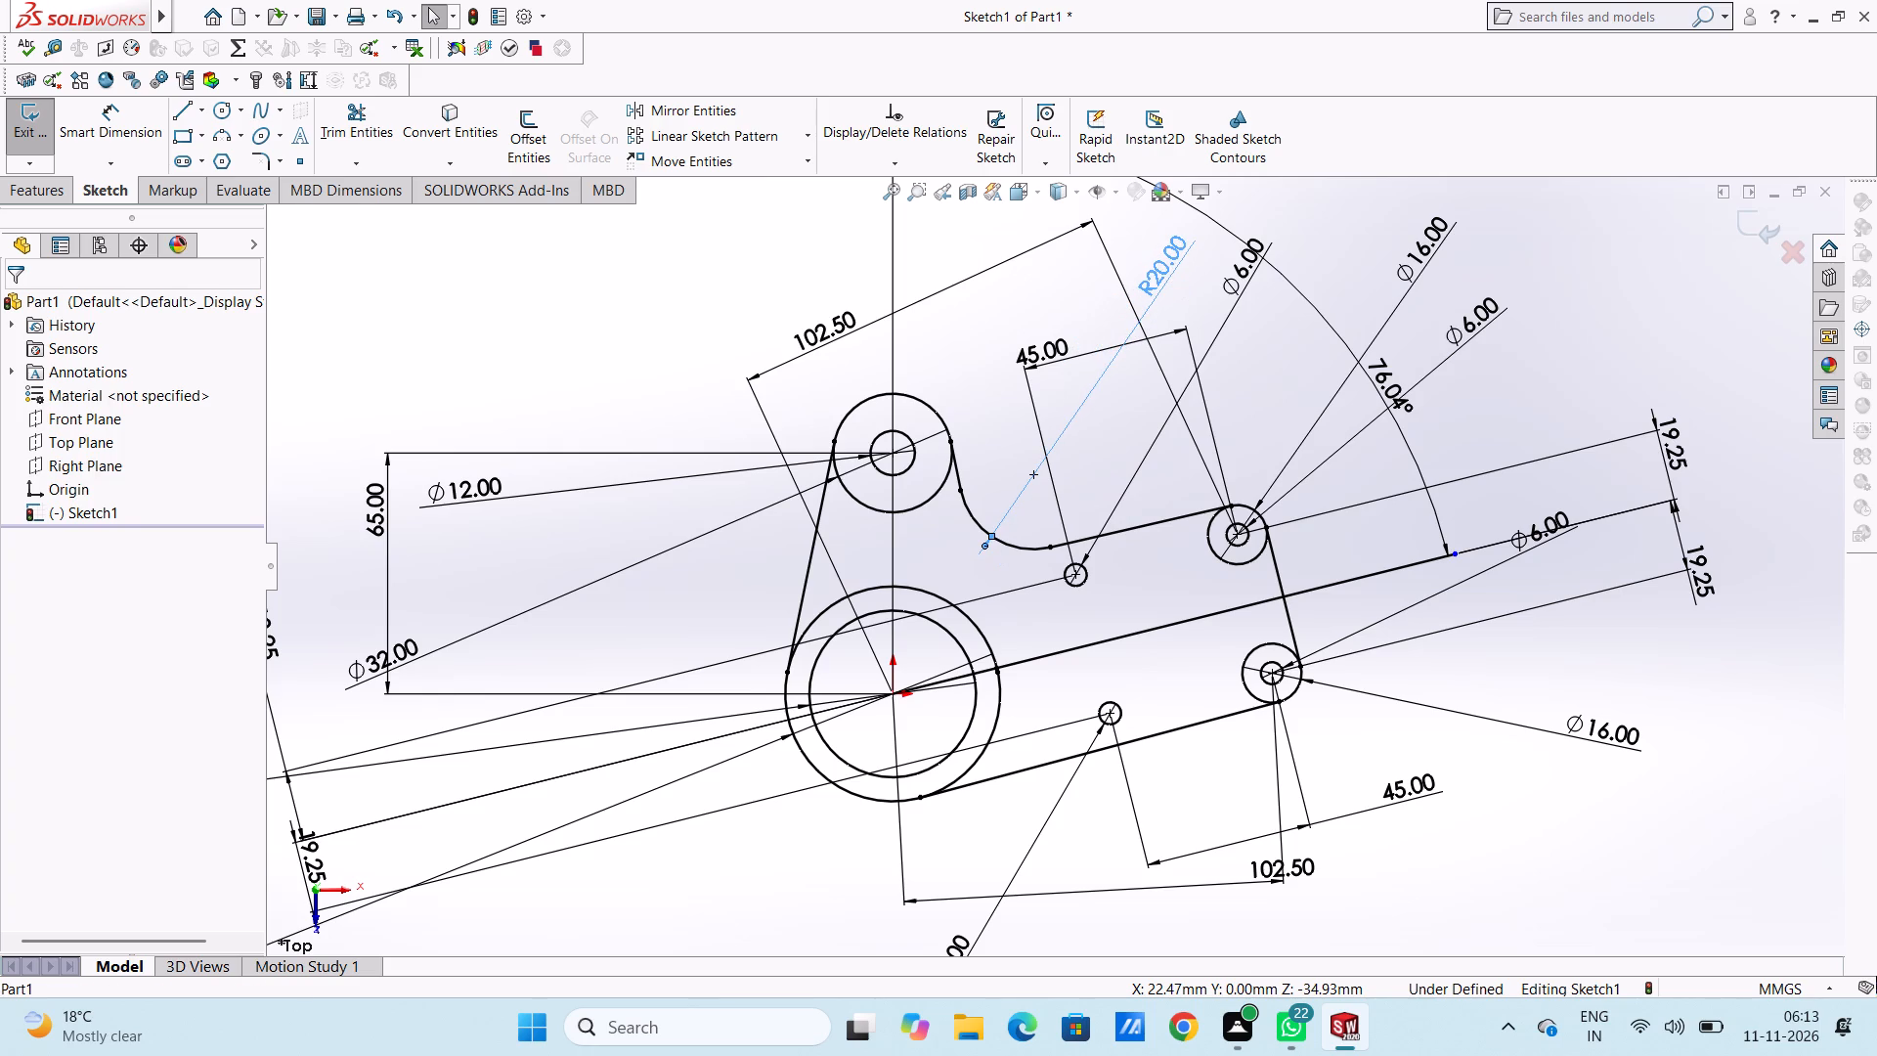
{"action": "left_click", "coordinate": [610, 341]}
Sketch a circle about 5.6 mm in radius centred on the arm's angled middle line, a little inward from the two Ø16 circles.
{"action": "scroll", "coordinate": [1192, 657], "scroll_direction": "up", "scroll_amount": 4}
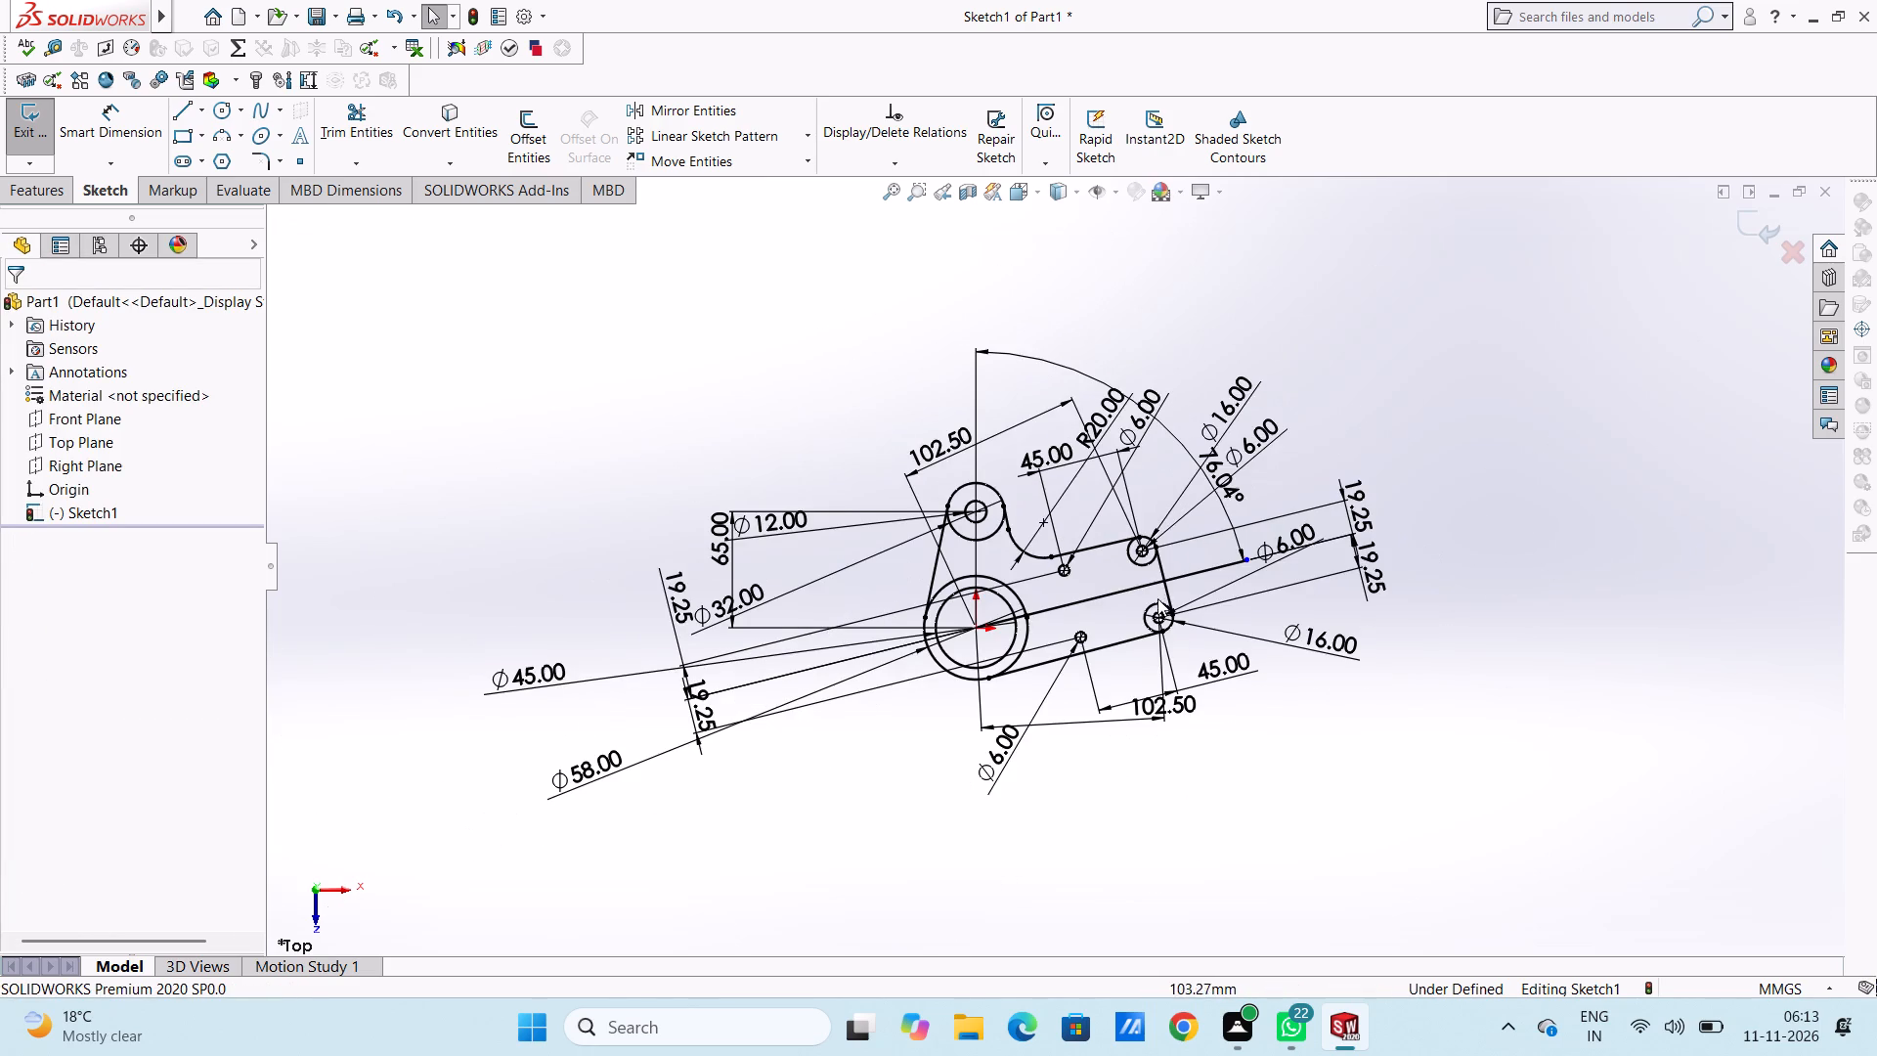
{"action": "scroll", "coordinate": [1109, 579], "scroll_direction": "down", "scroll_amount": 2}
{"action": "scroll", "coordinate": [1010, 586], "scroll_direction": "down", "scroll_amount": 2}
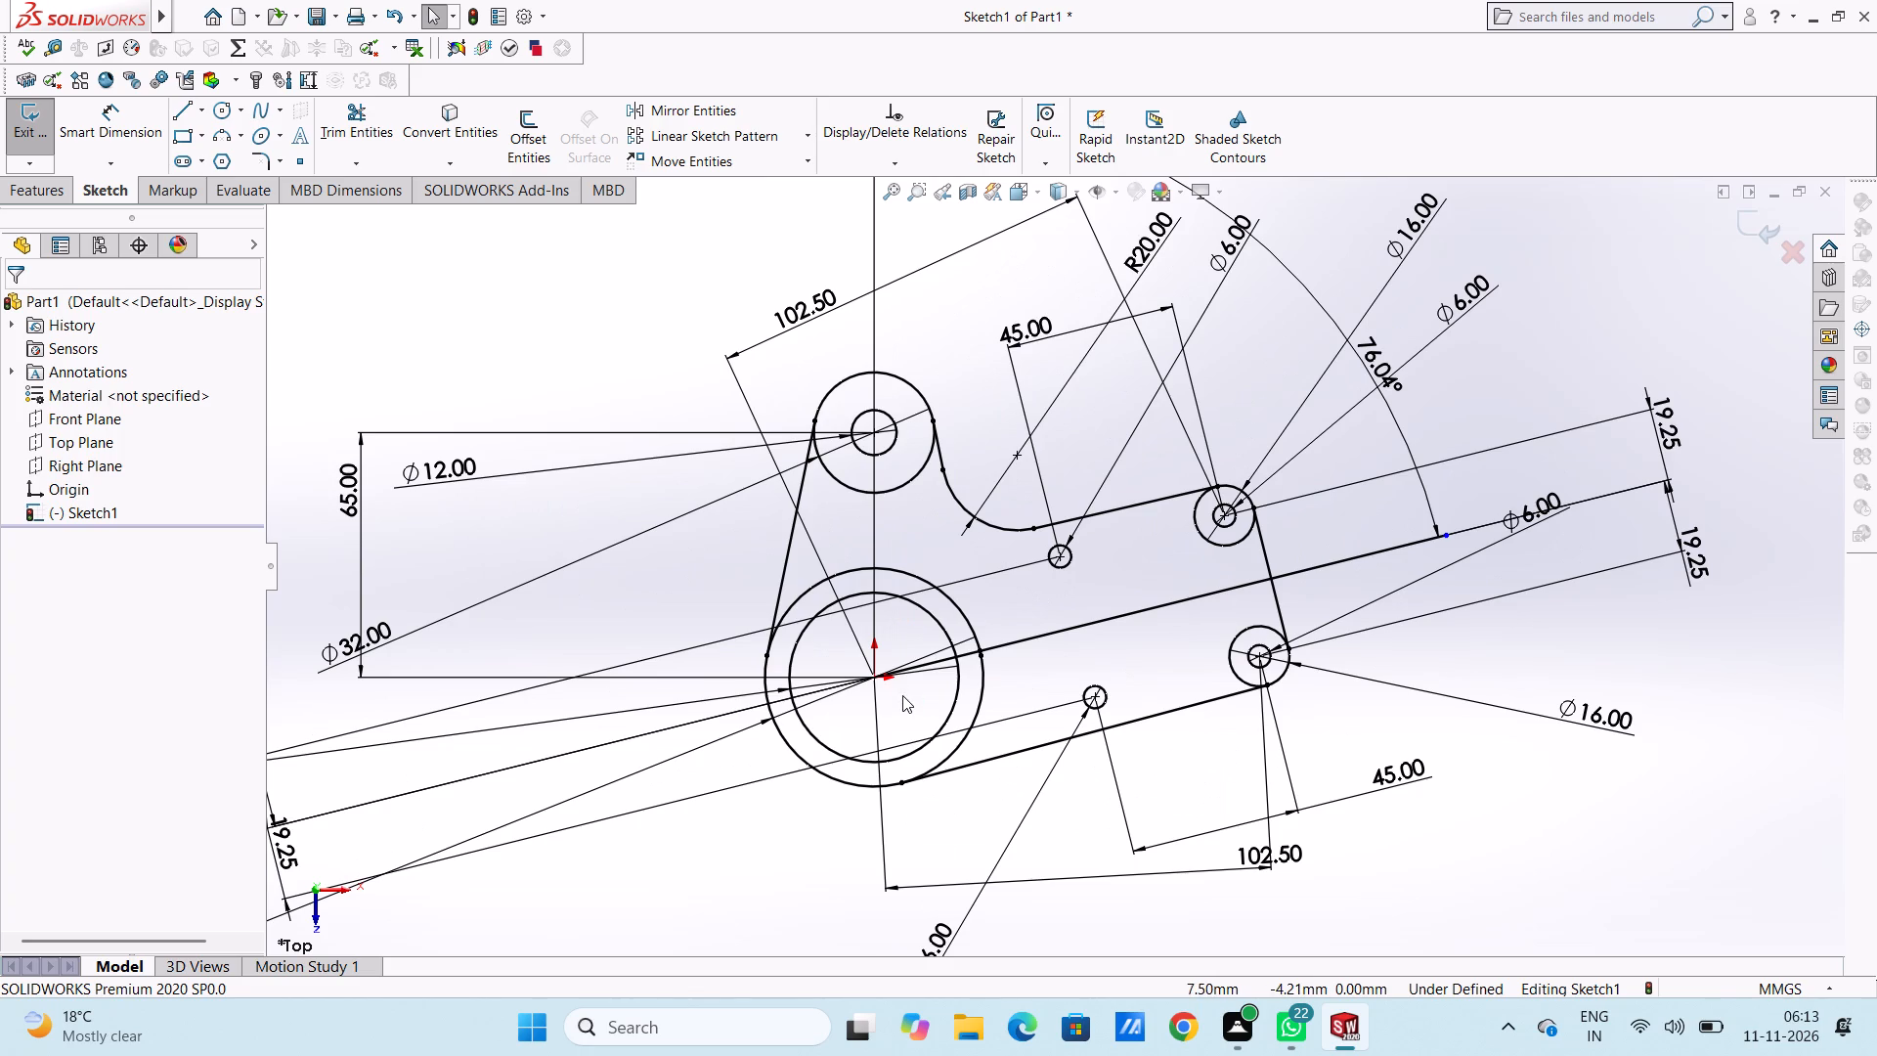
{"action": "left_click", "coordinate": [219, 102]}
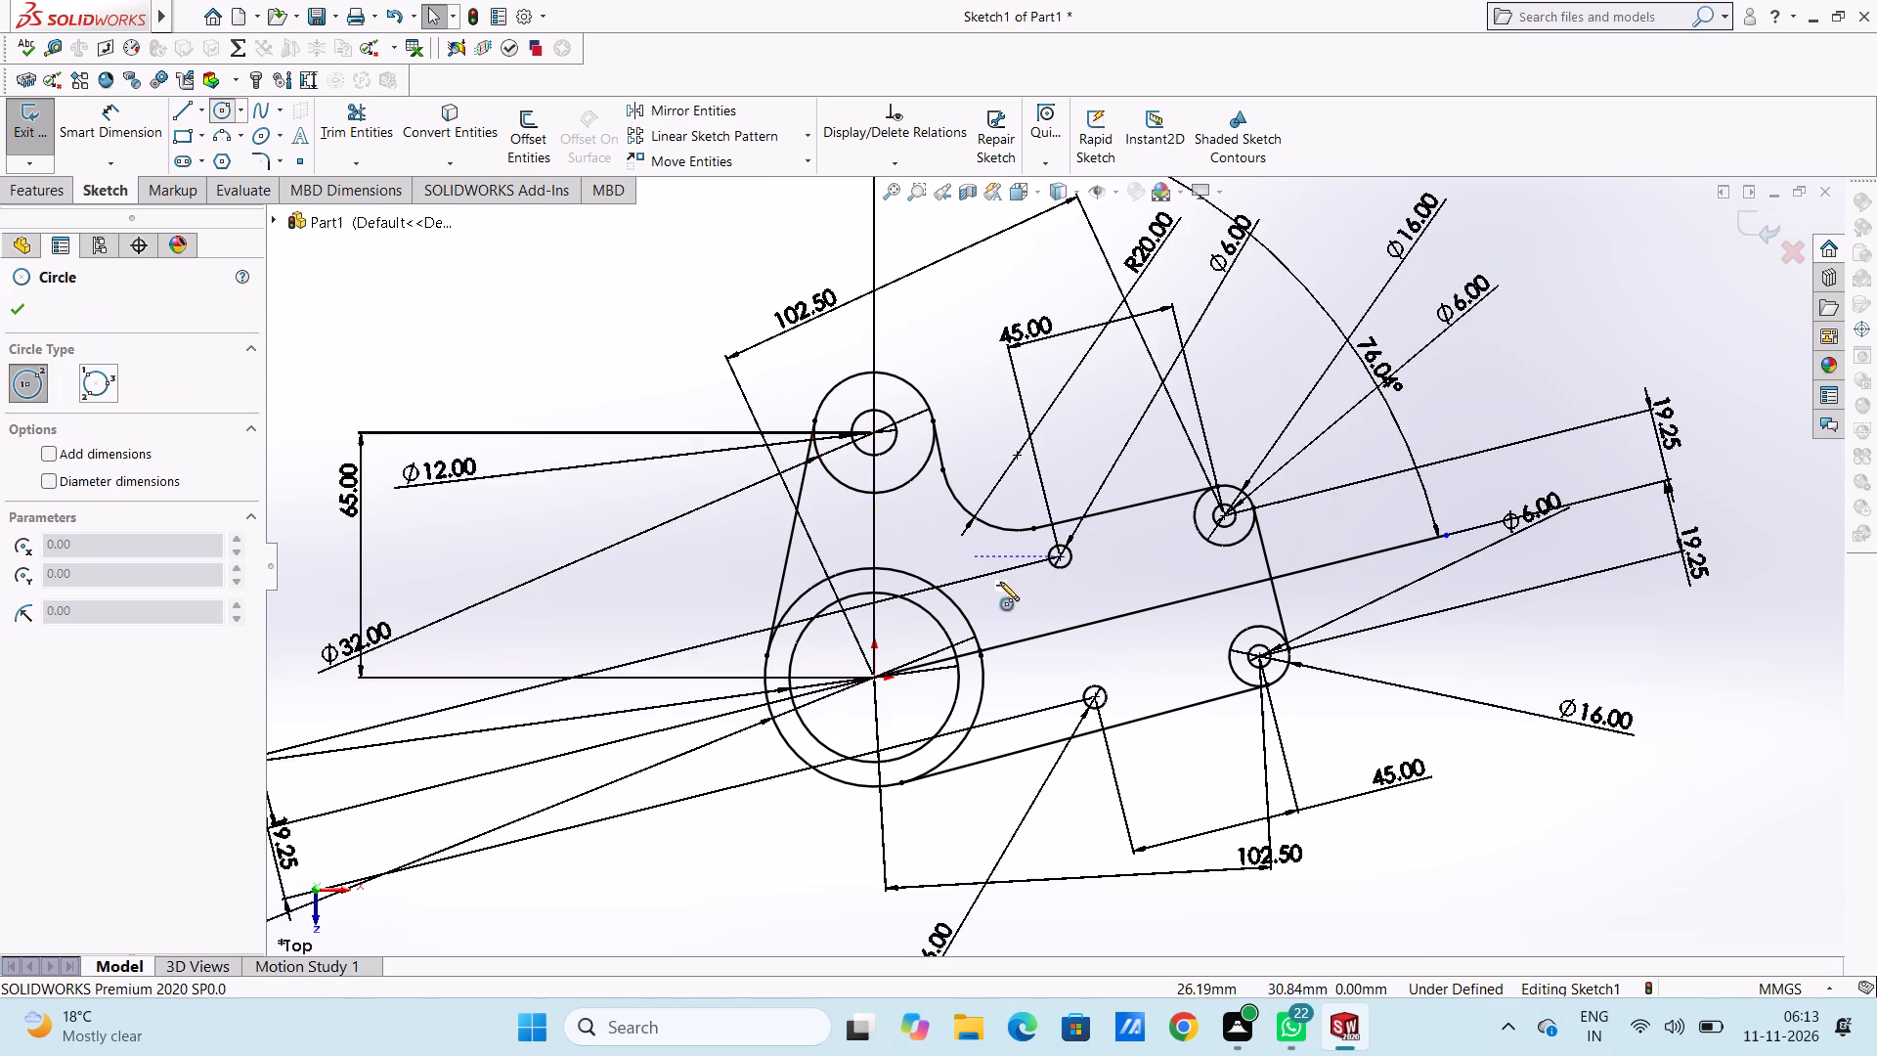
{"action": "scroll", "coordinate": [1158, 610], "scroll_direction": "down", "scroll_amount": 1}
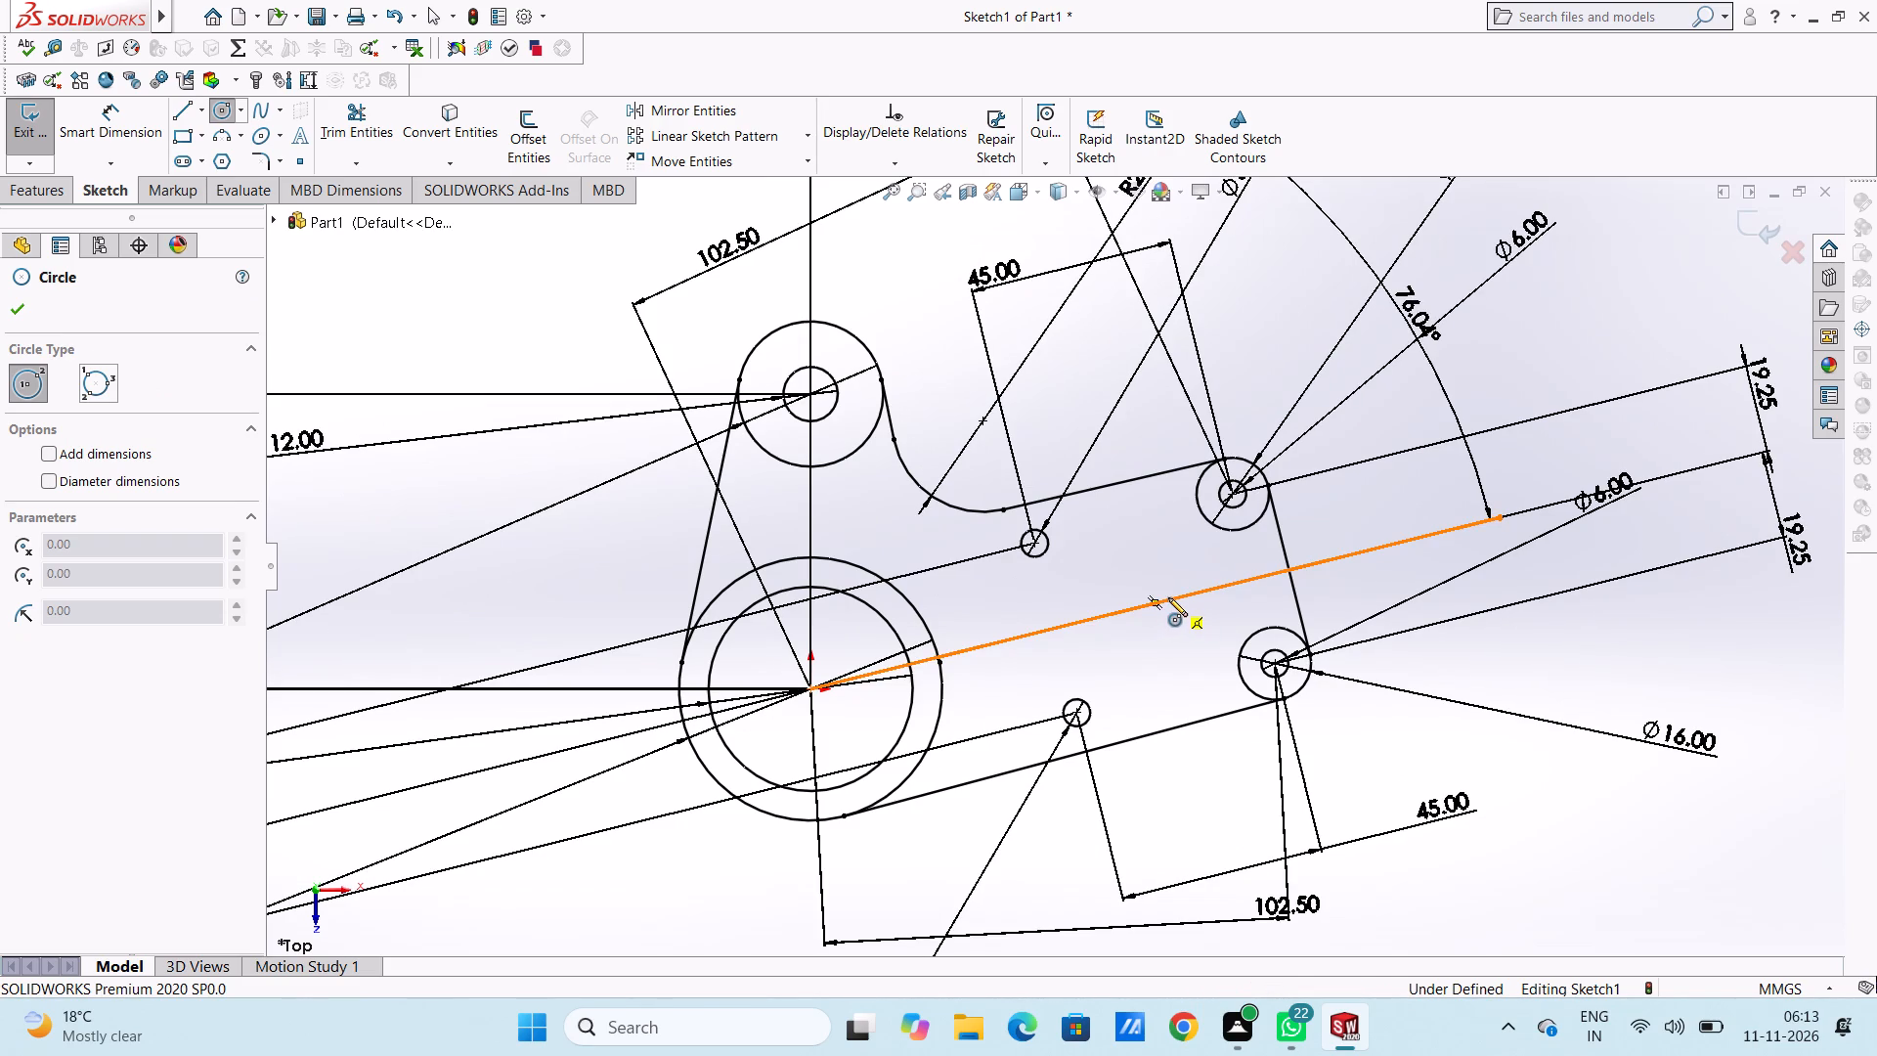
{"action": "left_click", "coordinate": [1168, 596]}
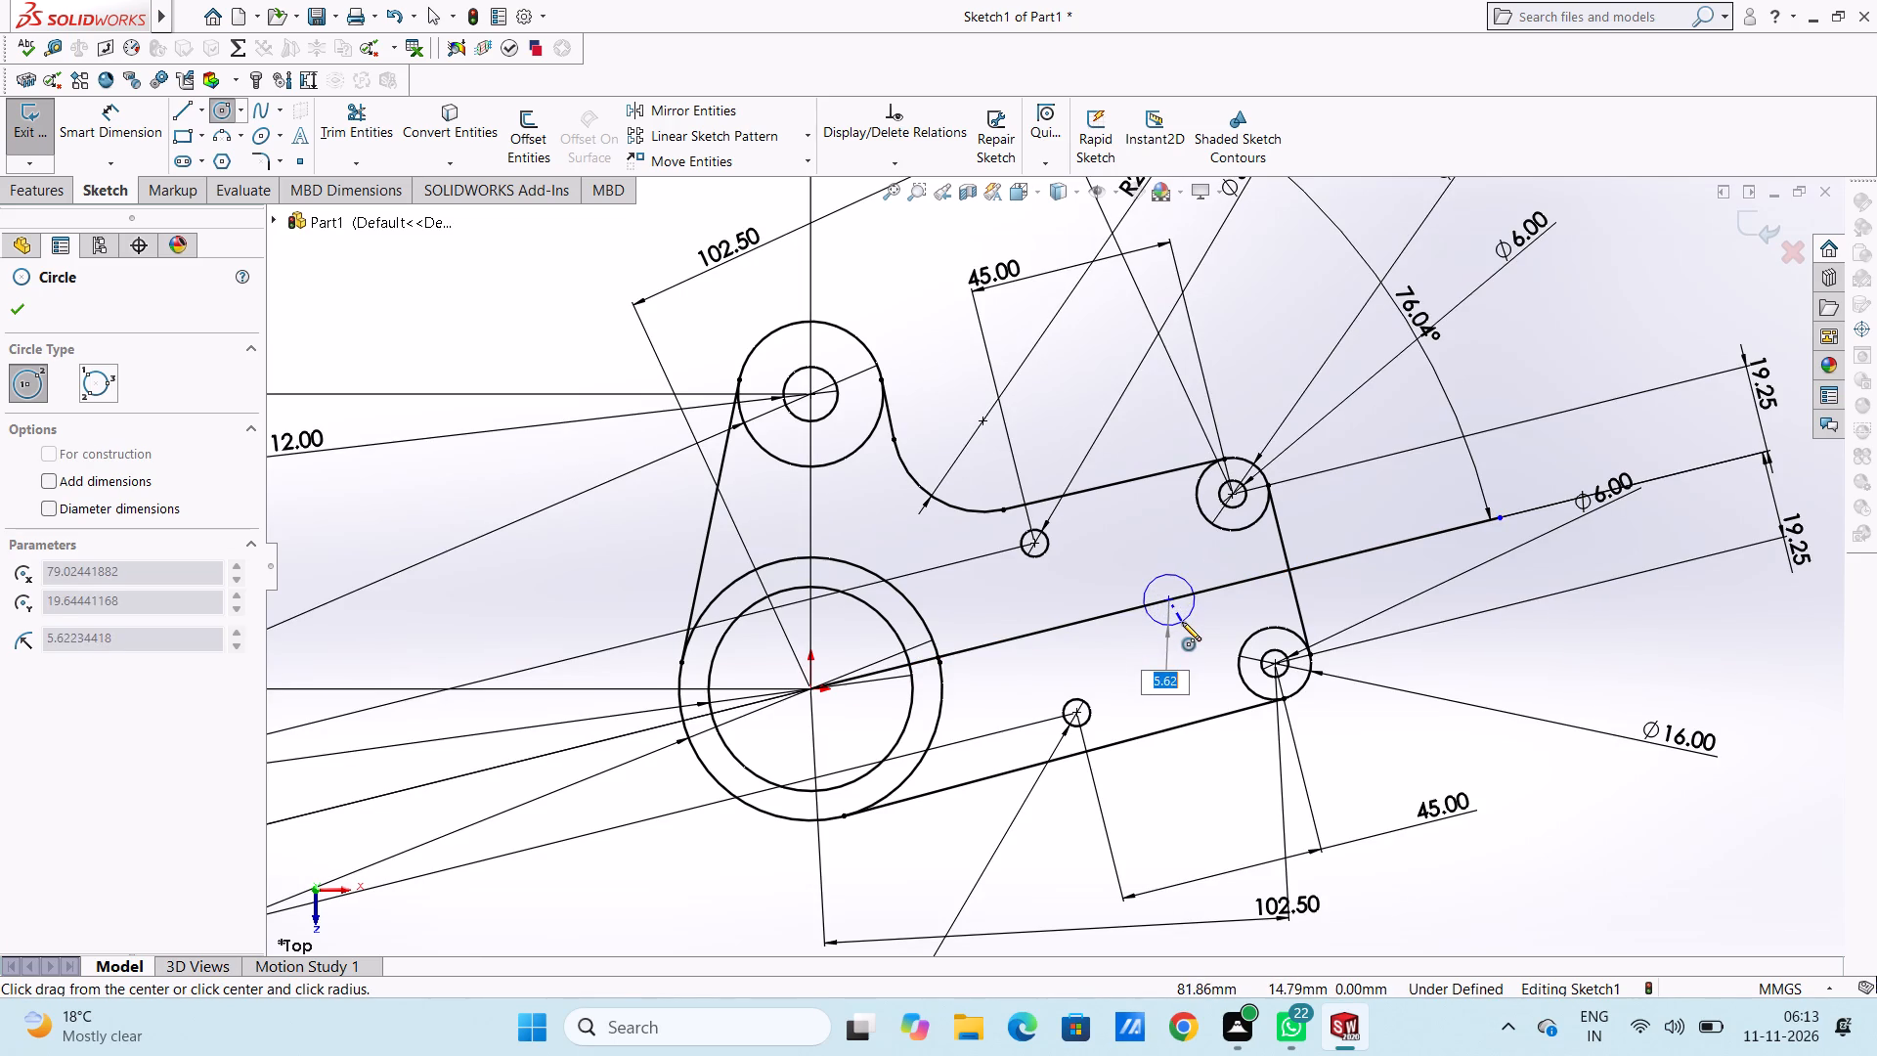
{"action": "left_click", "coordinate": [1182, 622]}
{"action": "right_click", "coordinate": [1398, 389]}
{"action": "double_click", "coordinate": [1417, 401]}
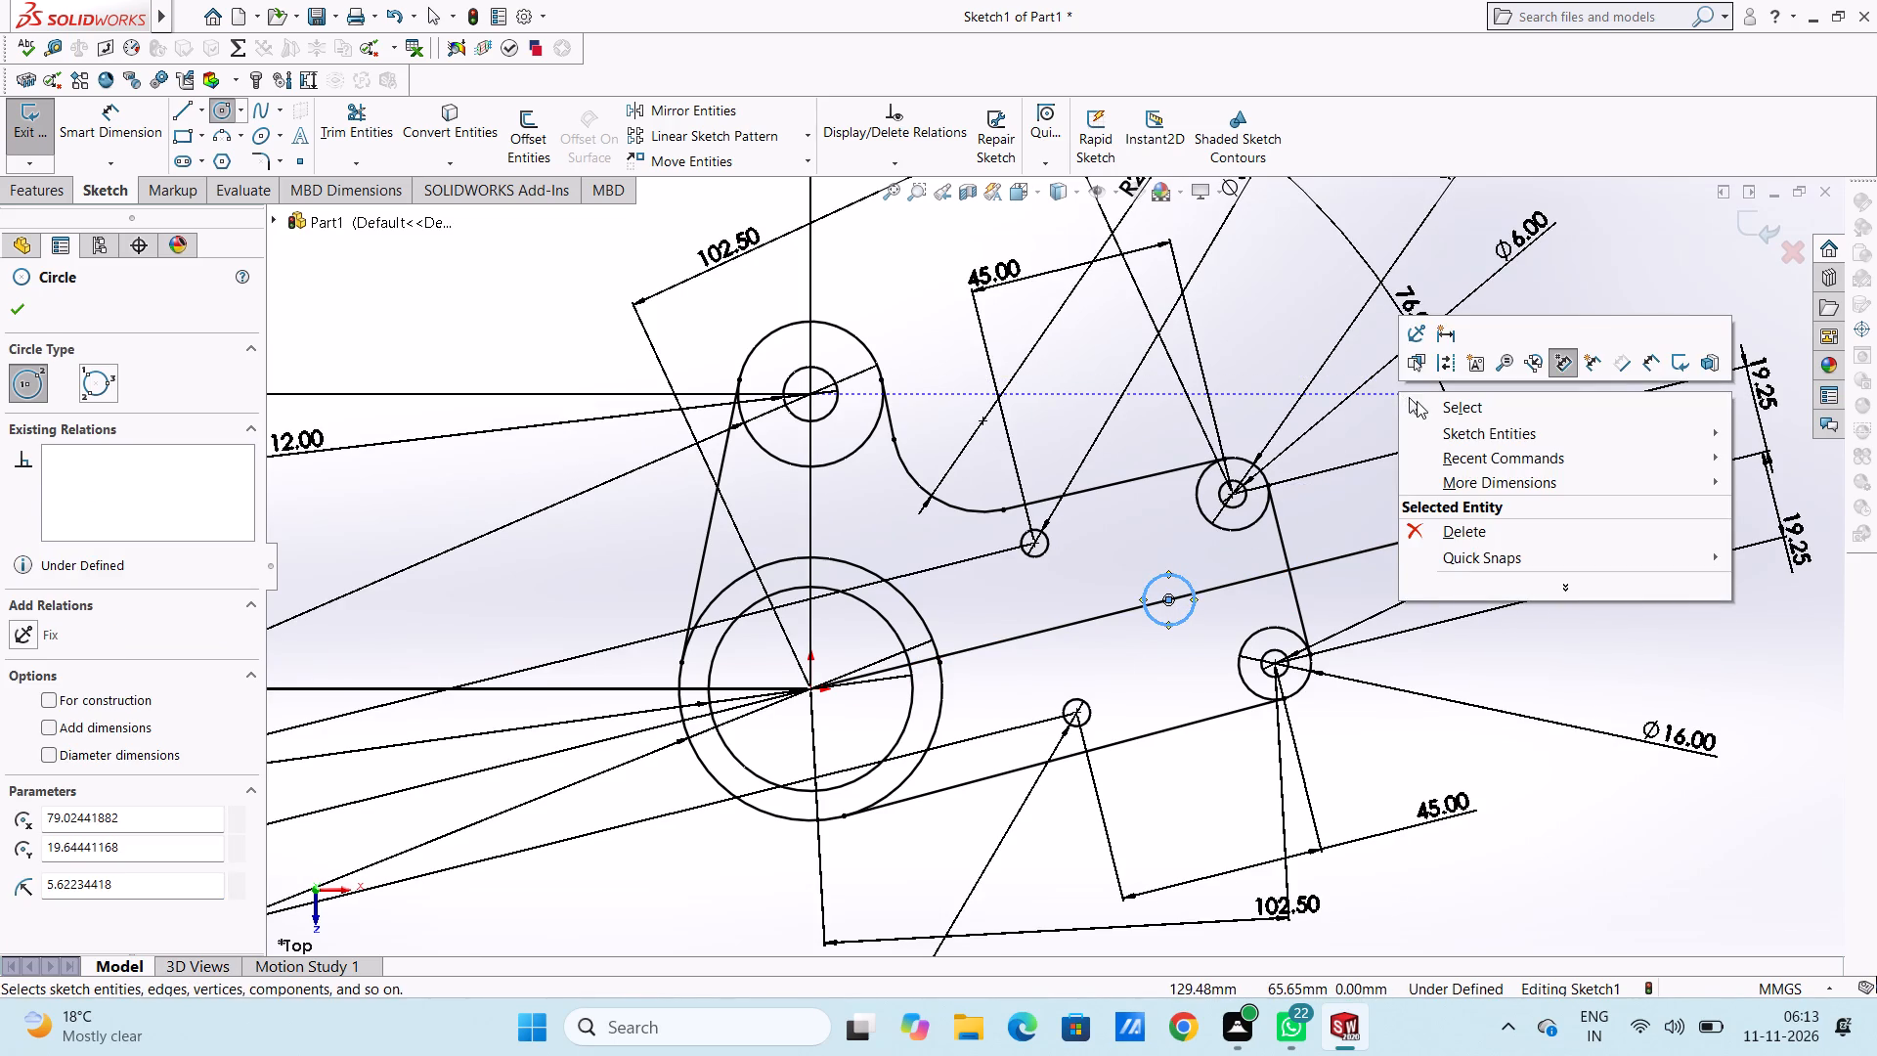
Dimension the circle on the arm's middle line to a diameter of 10 mm.
{"action": "left_click", "coordinate": [131, 127]}
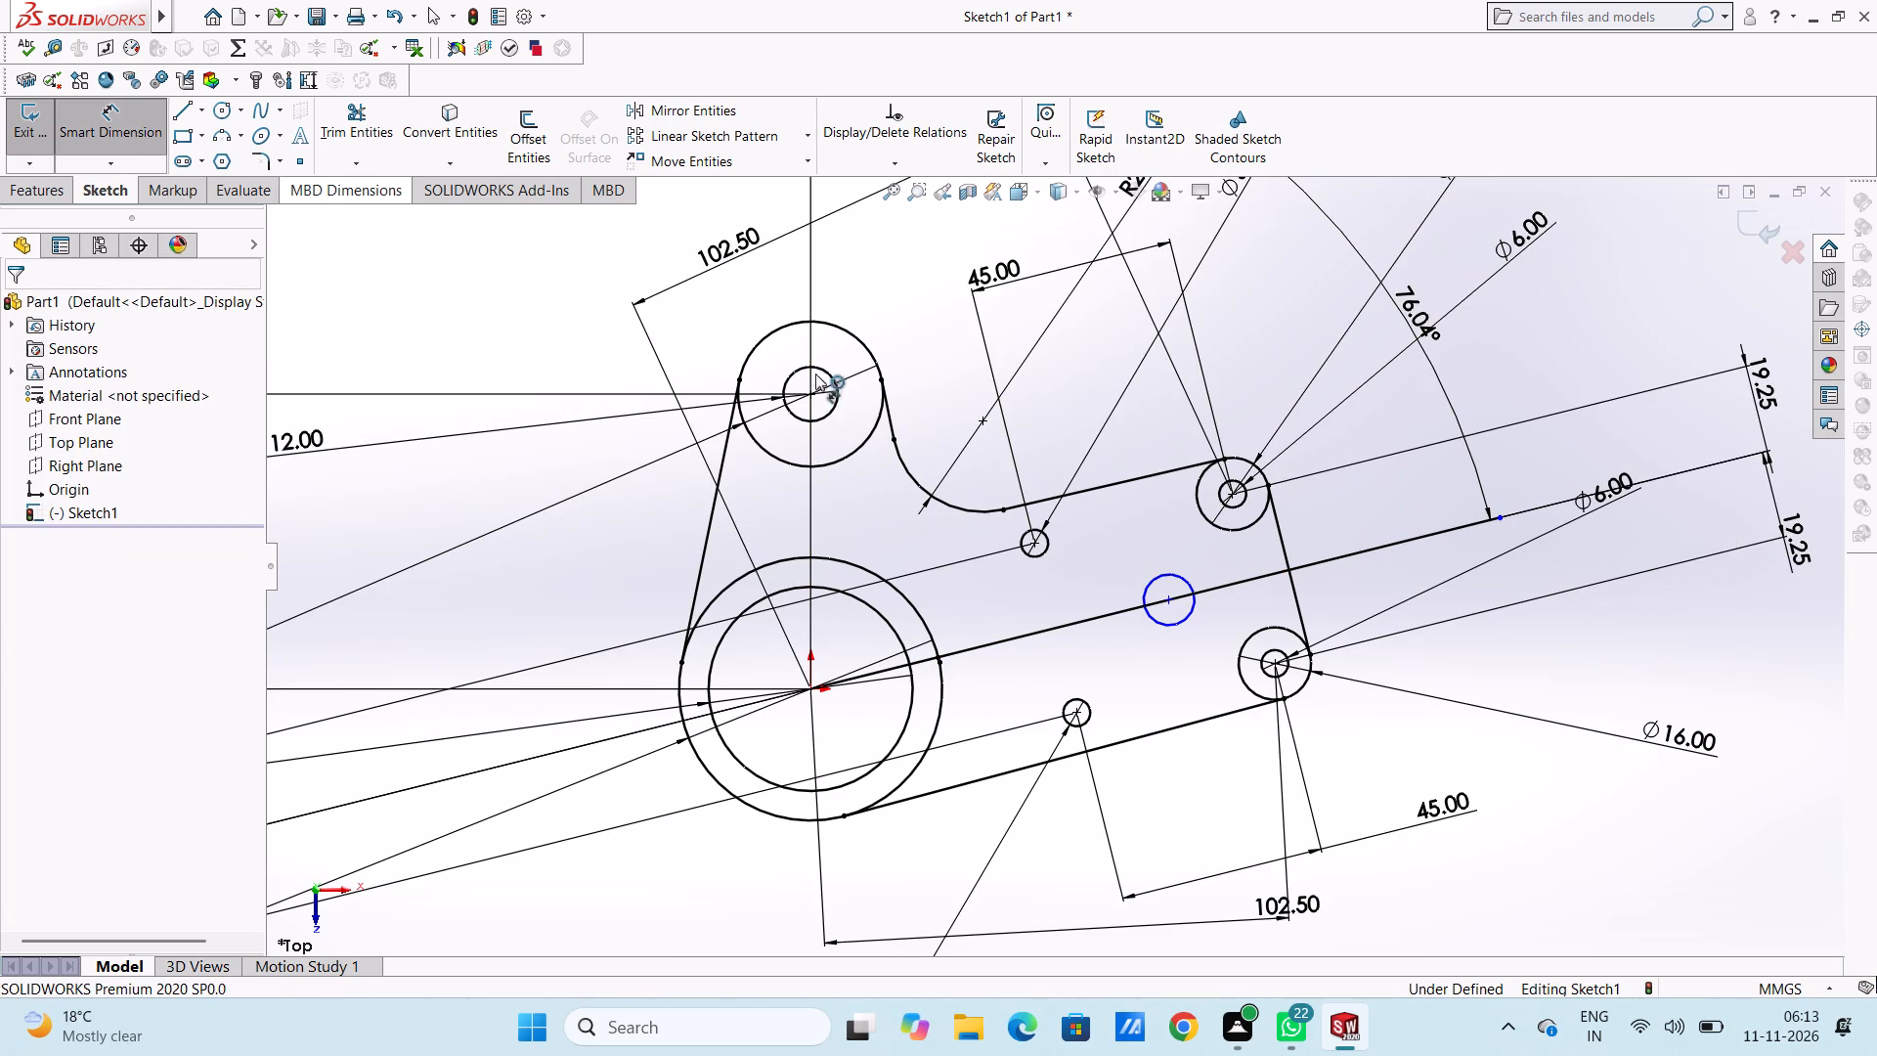
{"action": "left_click", "coordinate": [1192, 578]}
{"action": "left_click", "coordinate": [1192, 584]}
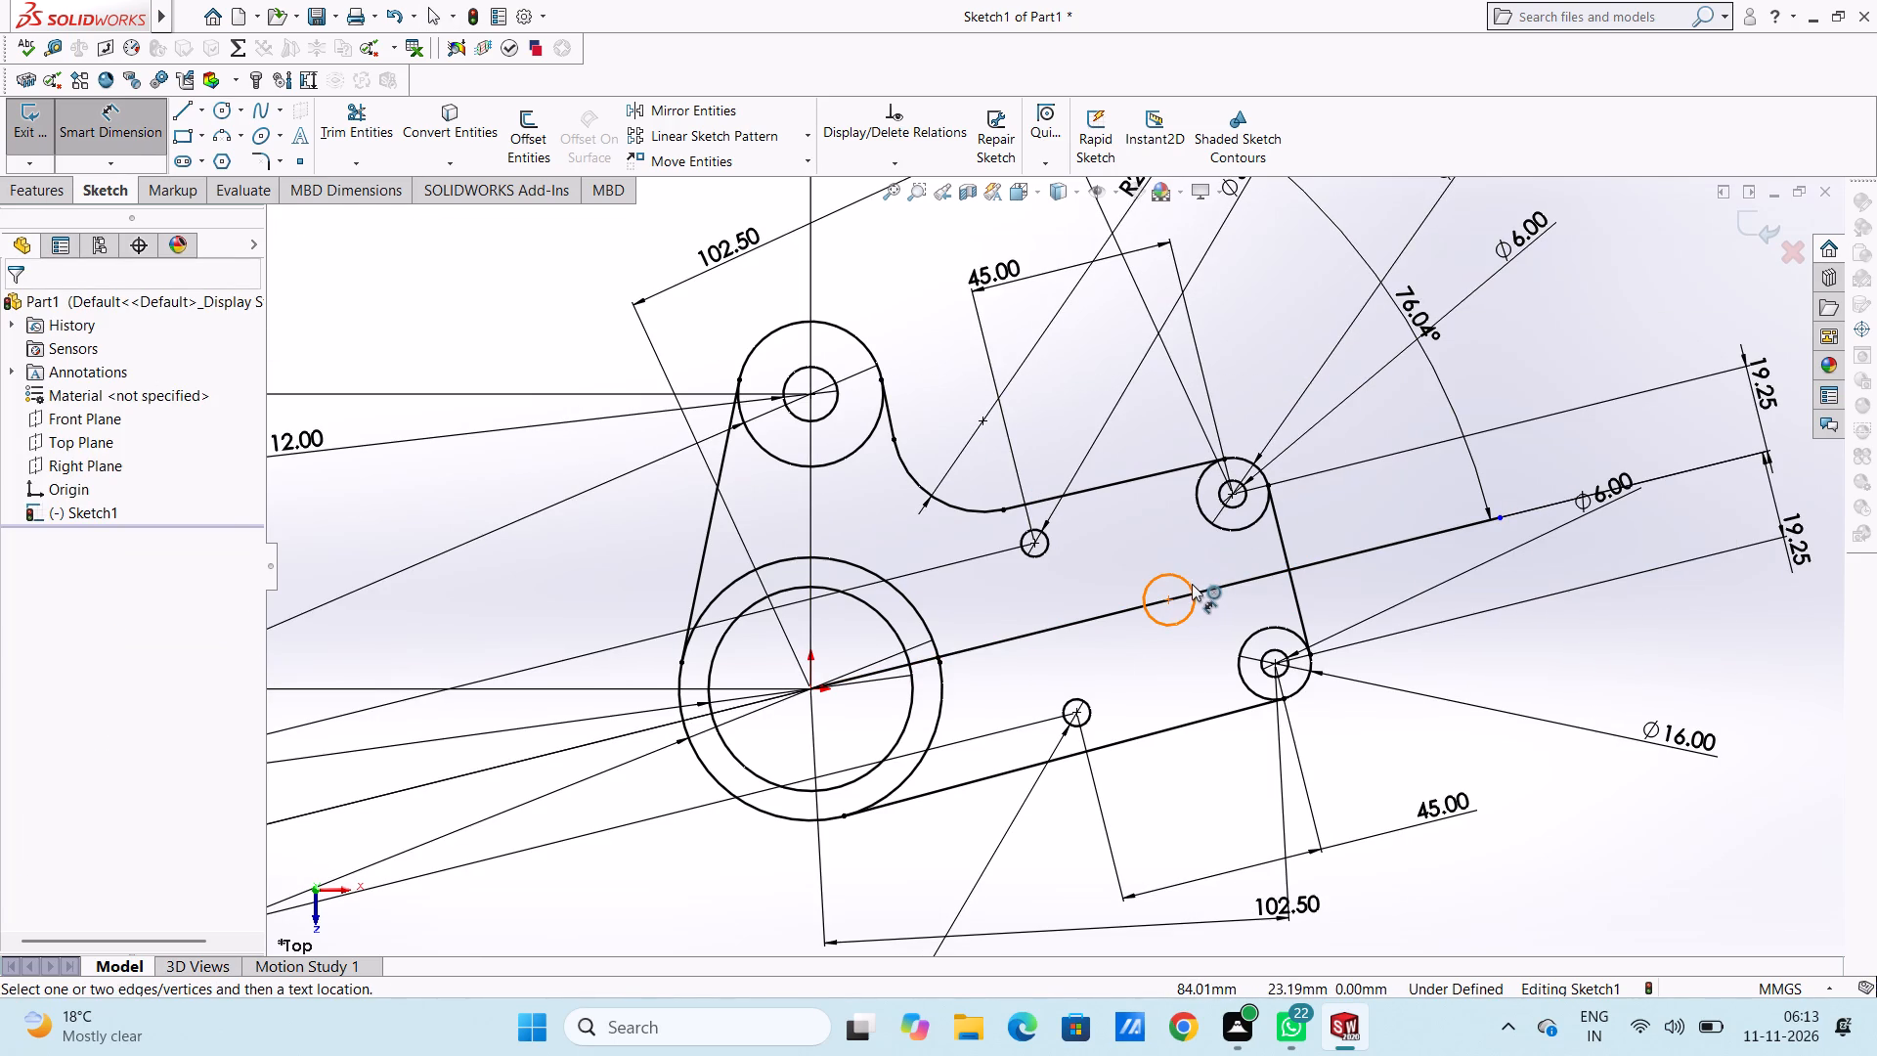
{"action": "left_click", "coordinate": [1528, 368]}
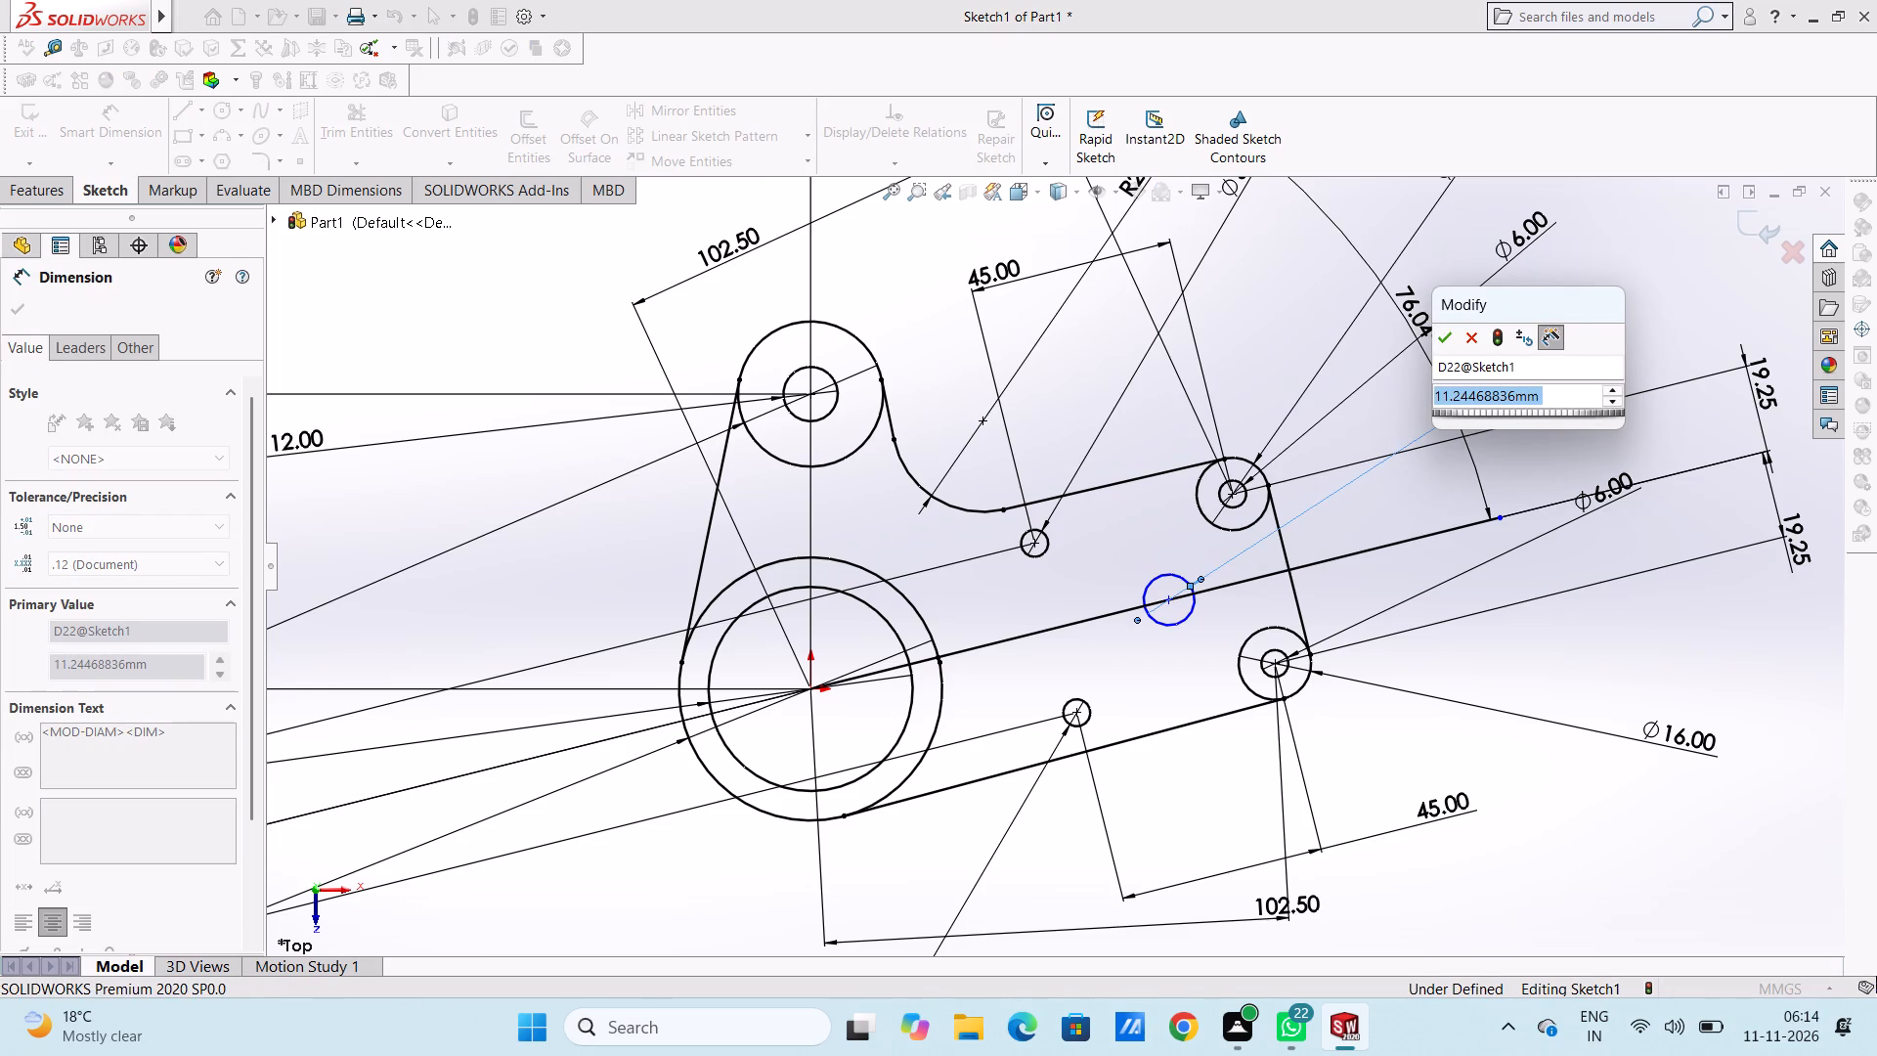
{"action": "type", "text": "10"}
{"action": "key", "text": "Return"}
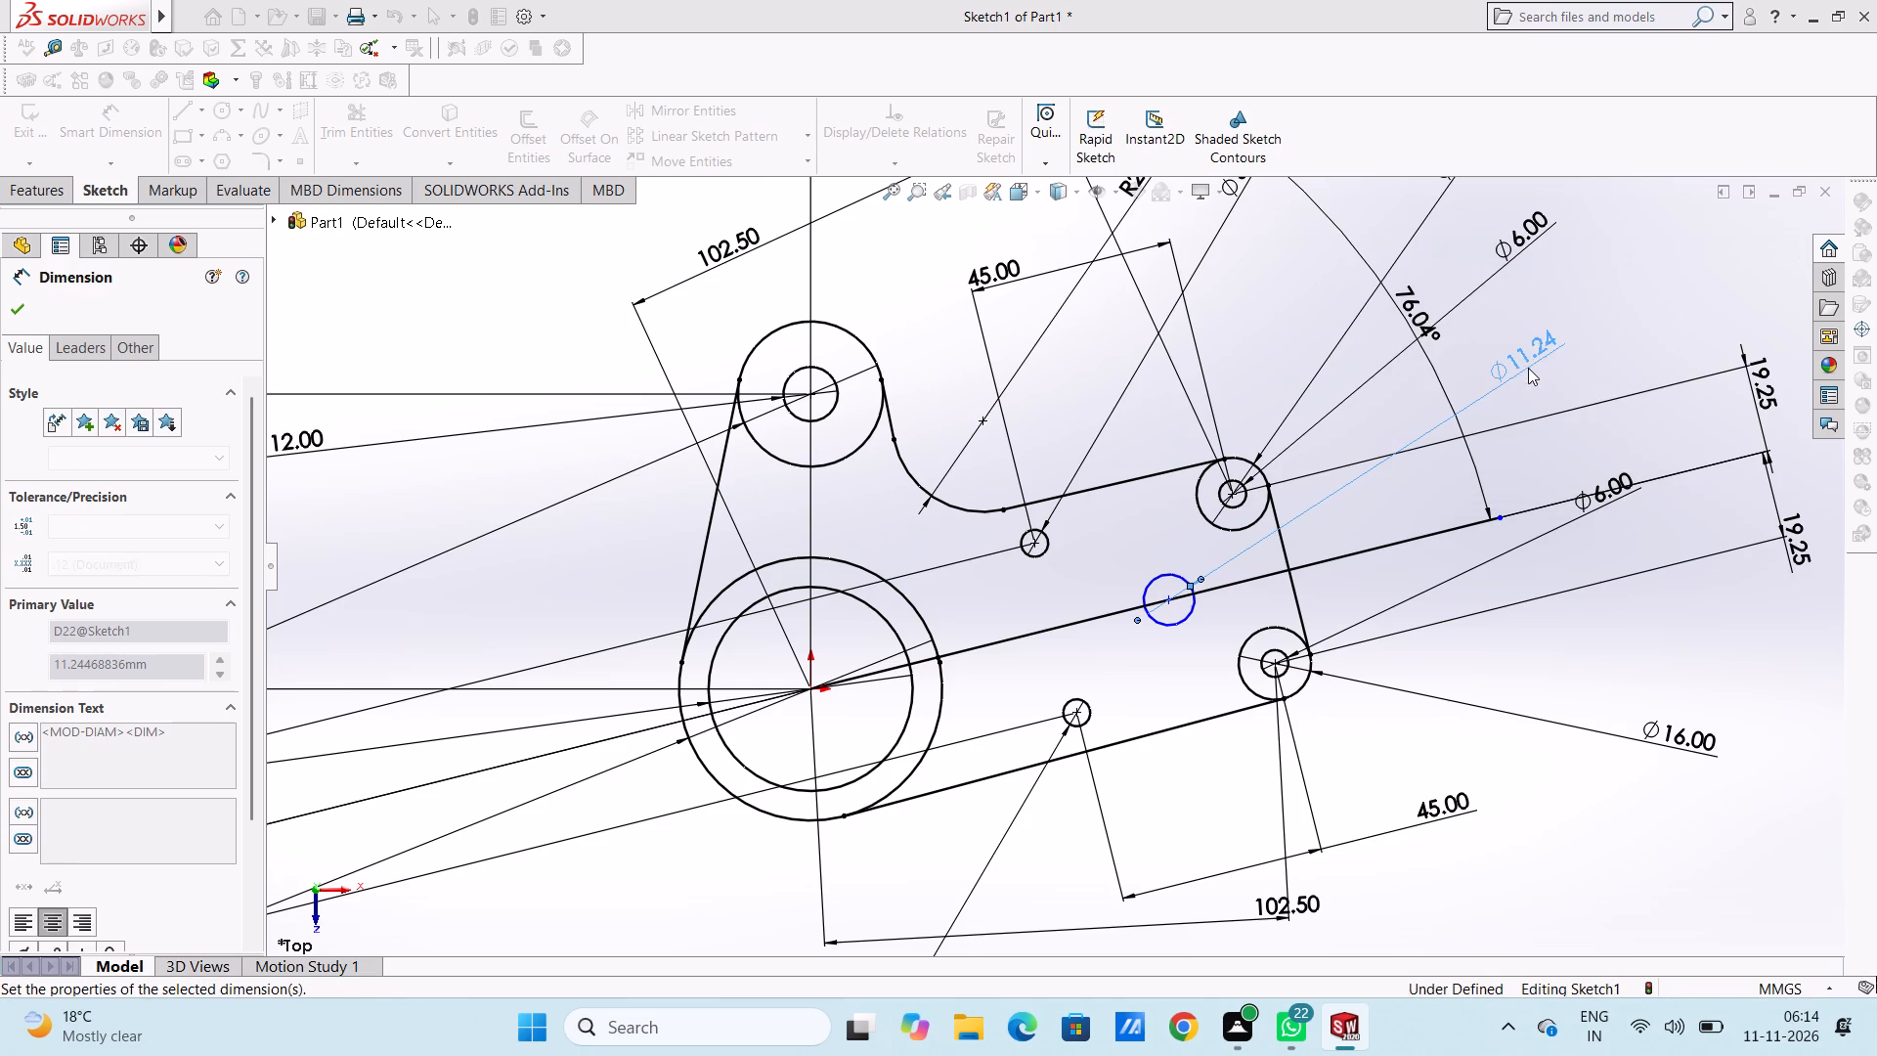
{"action": "left_click", "coordinate": [1106, 544]}
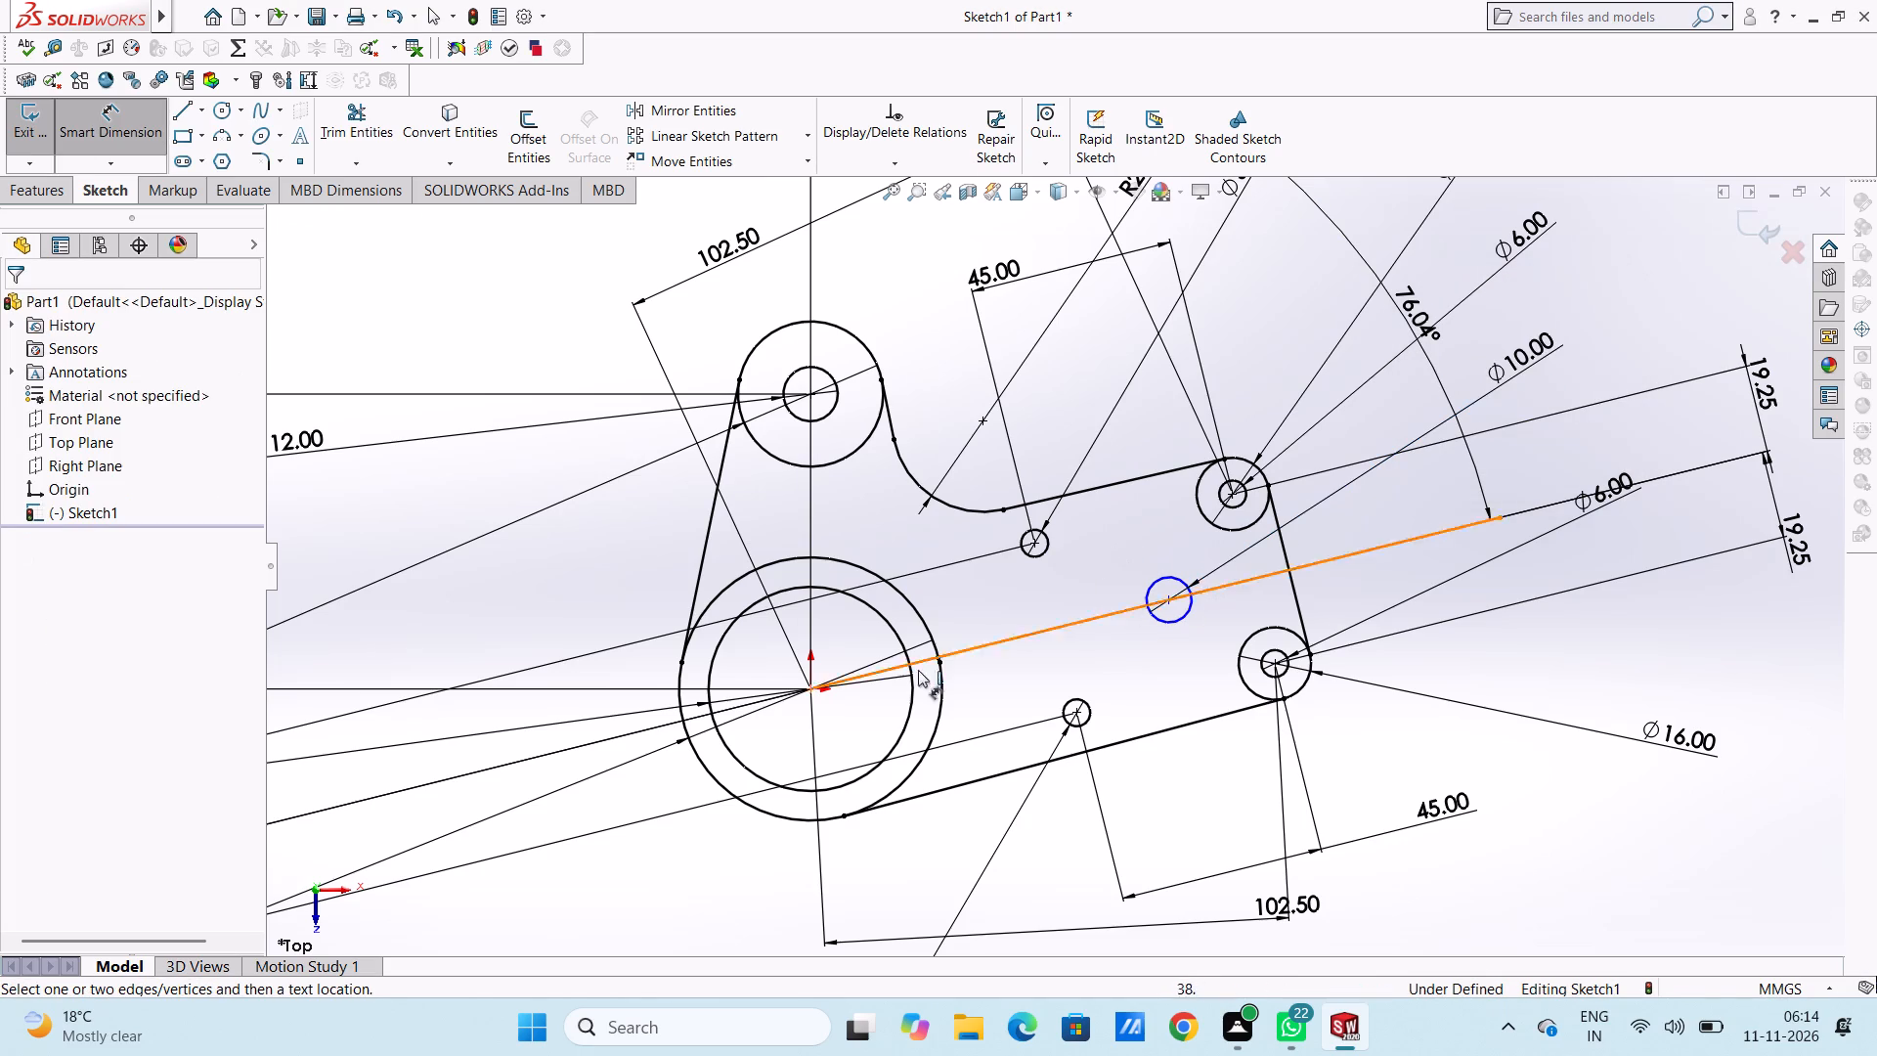
Dimension the distance from the origin to the Ø10 circle's centre as 85 mm.
{"action": "left_click", "coordinate": [815, 685]}
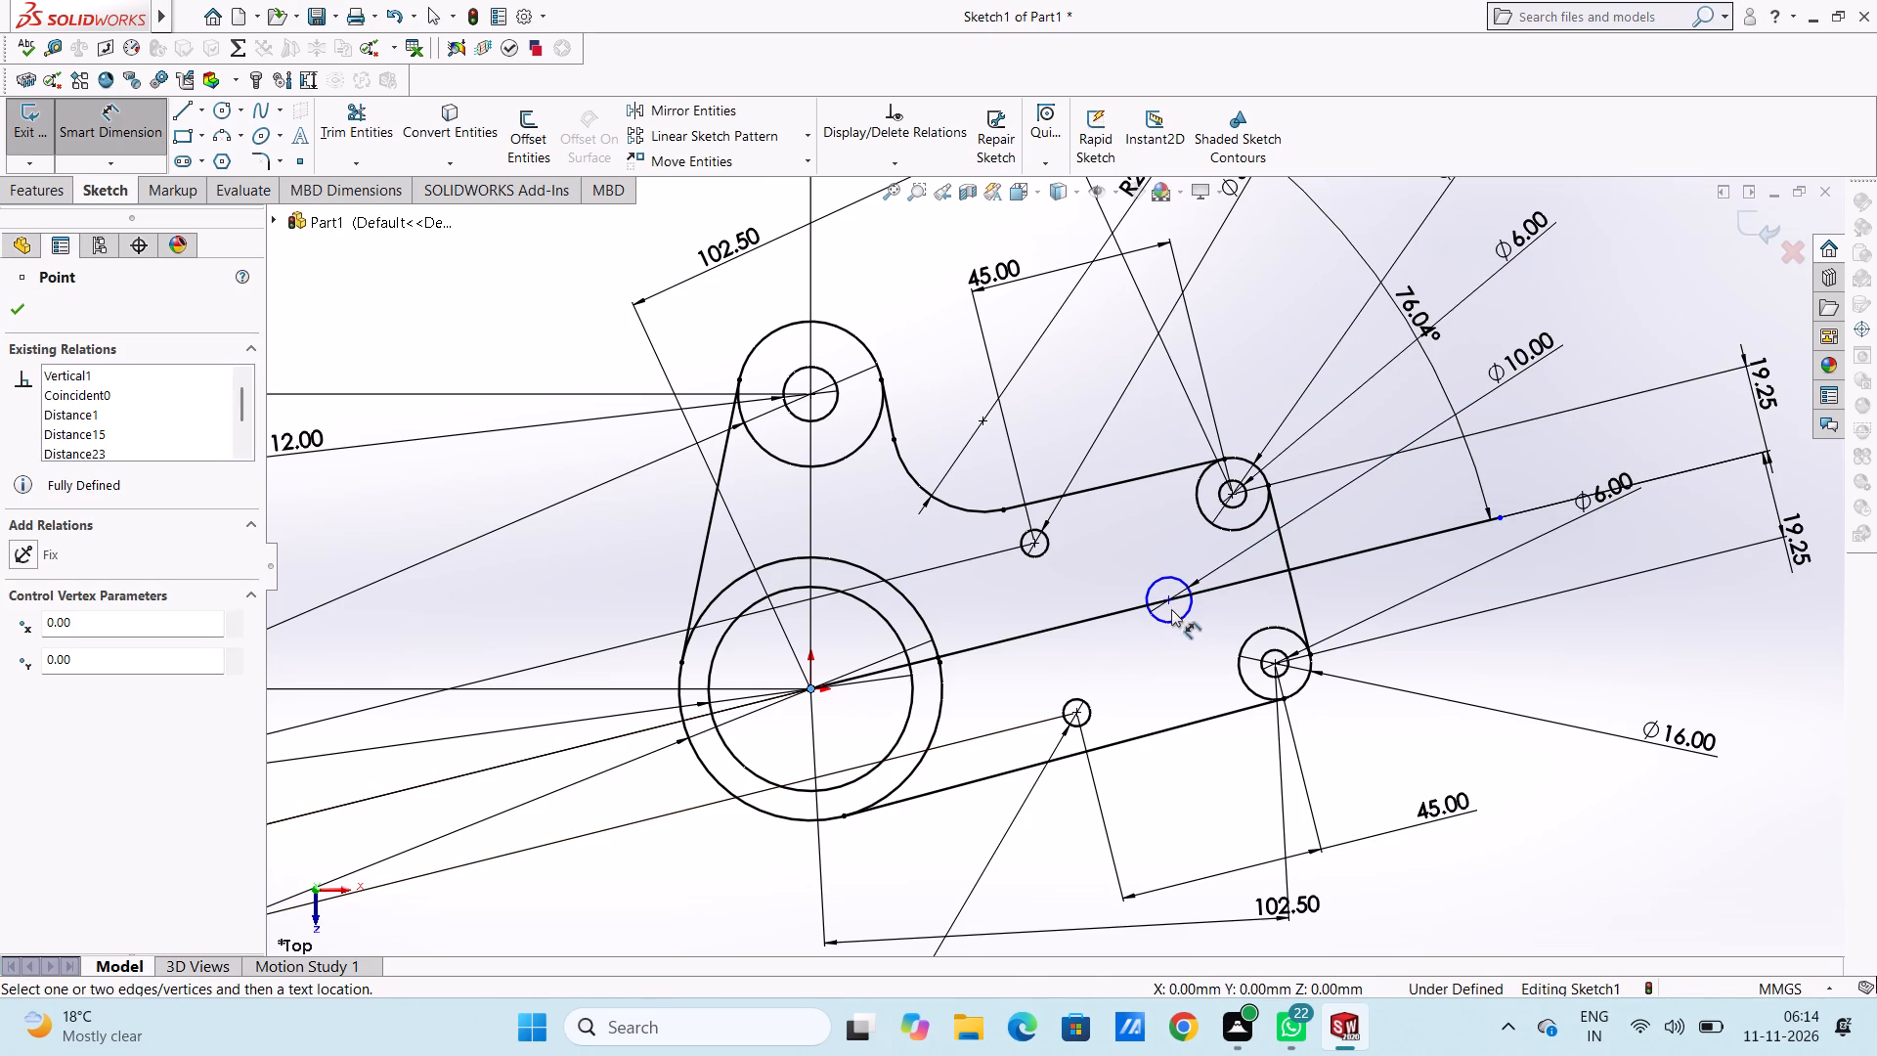
{"action": "left_click", "coordinate": [1171, 604]}
{"action": "scroll", "coordinate": [1165, 772], "scroll_direction": "up", "scroll_amount": 4}
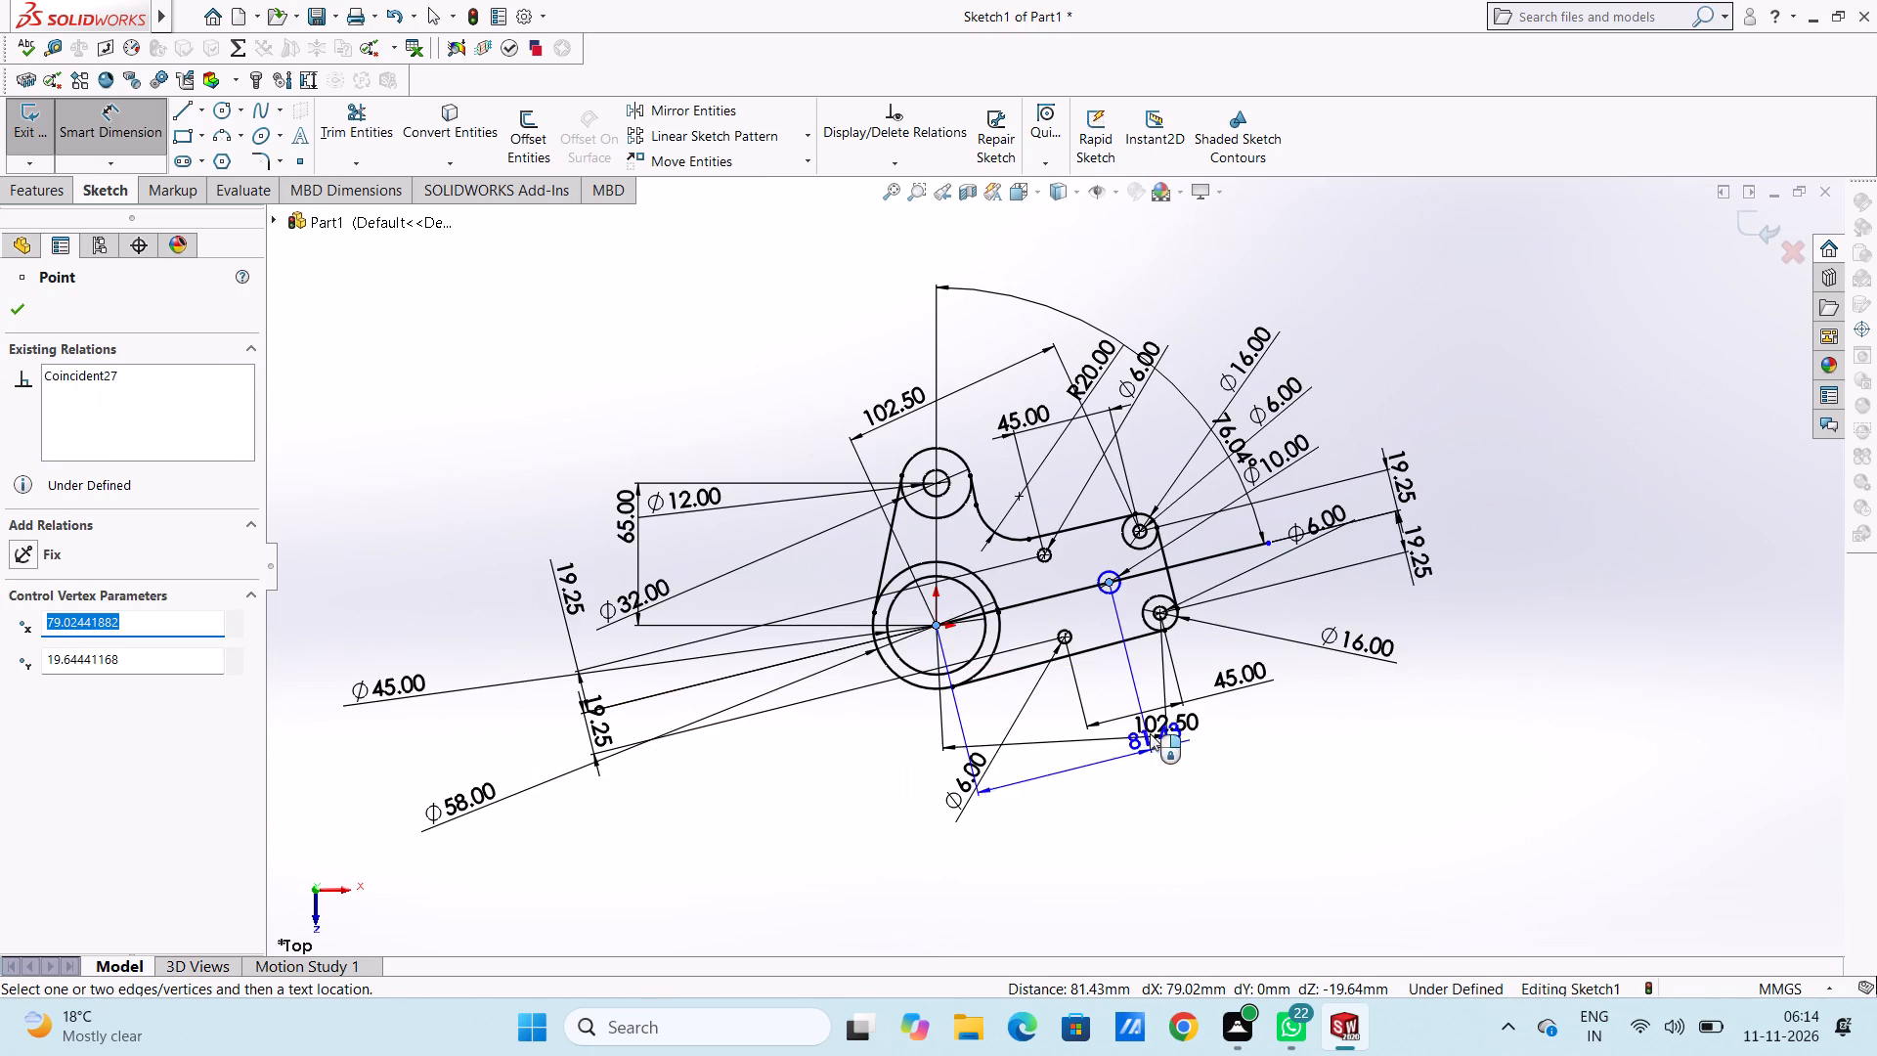
{"action": "left_click", "coordinate": [1131, 681]}
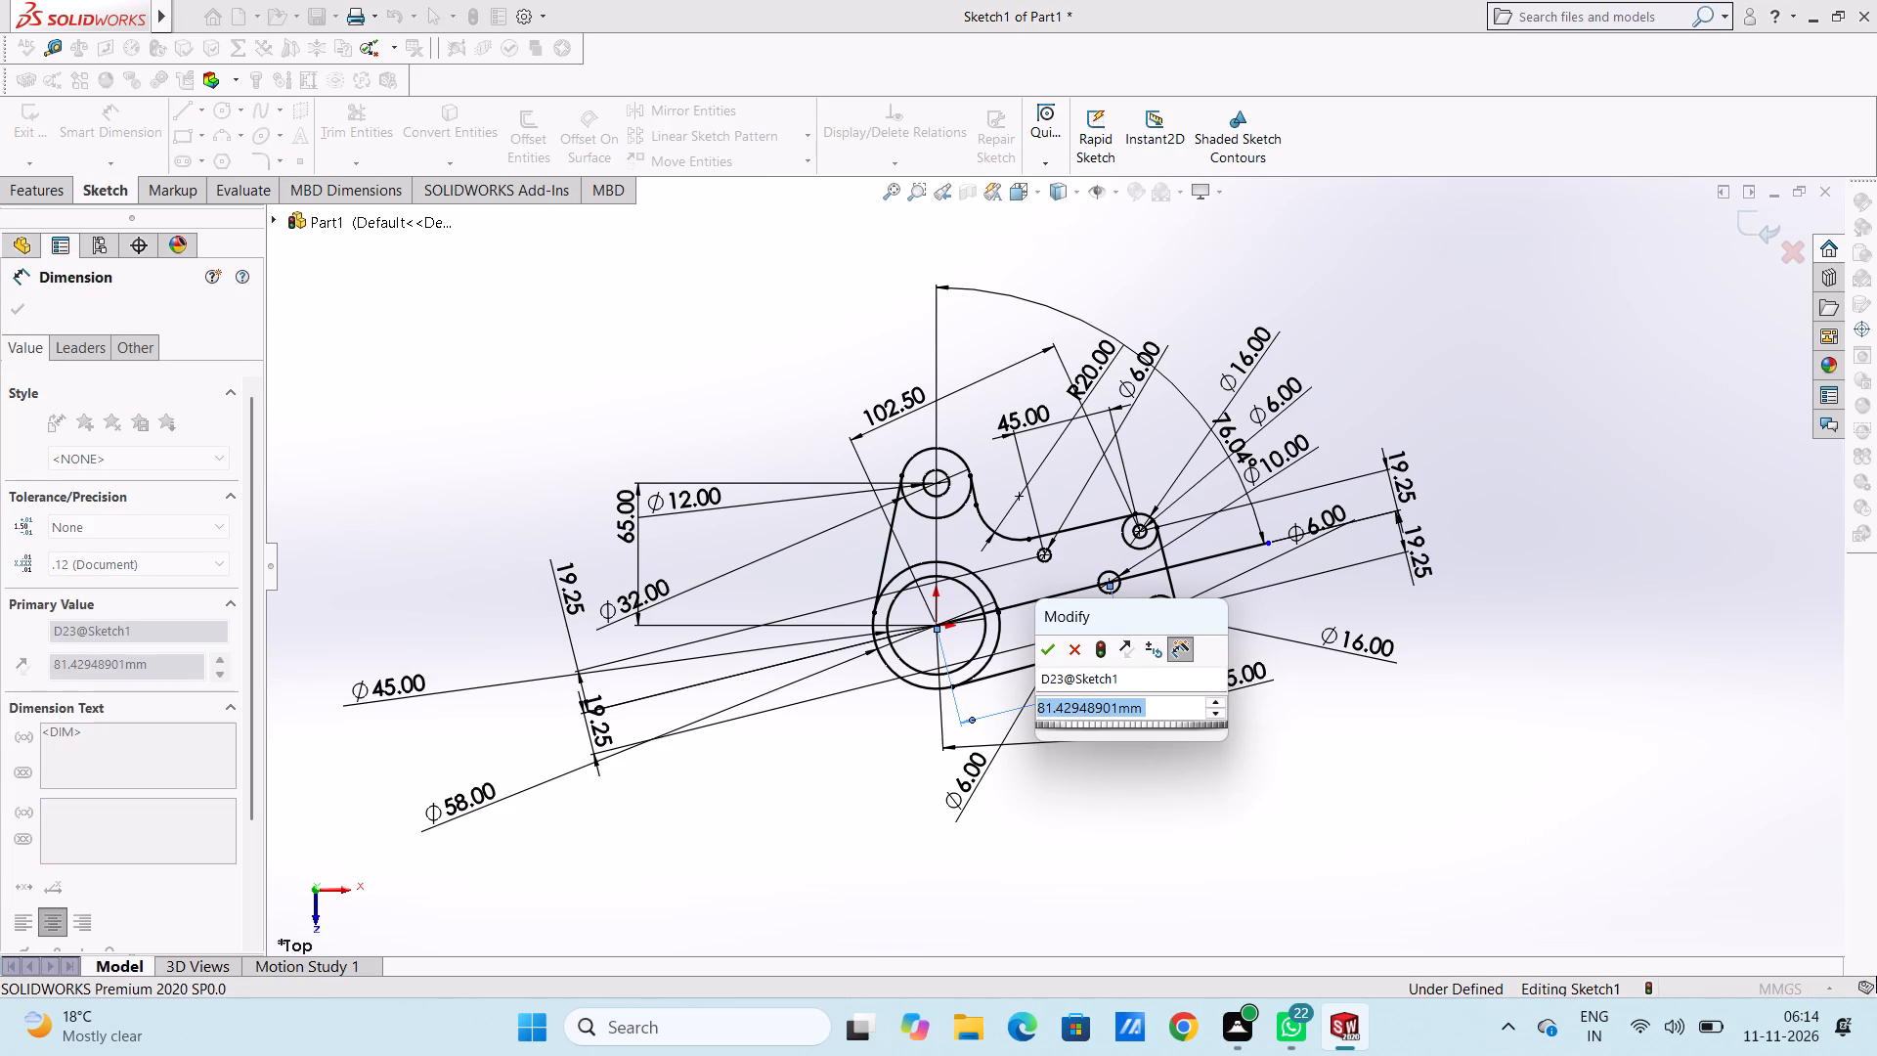
{"action": "type", "text": "85"}
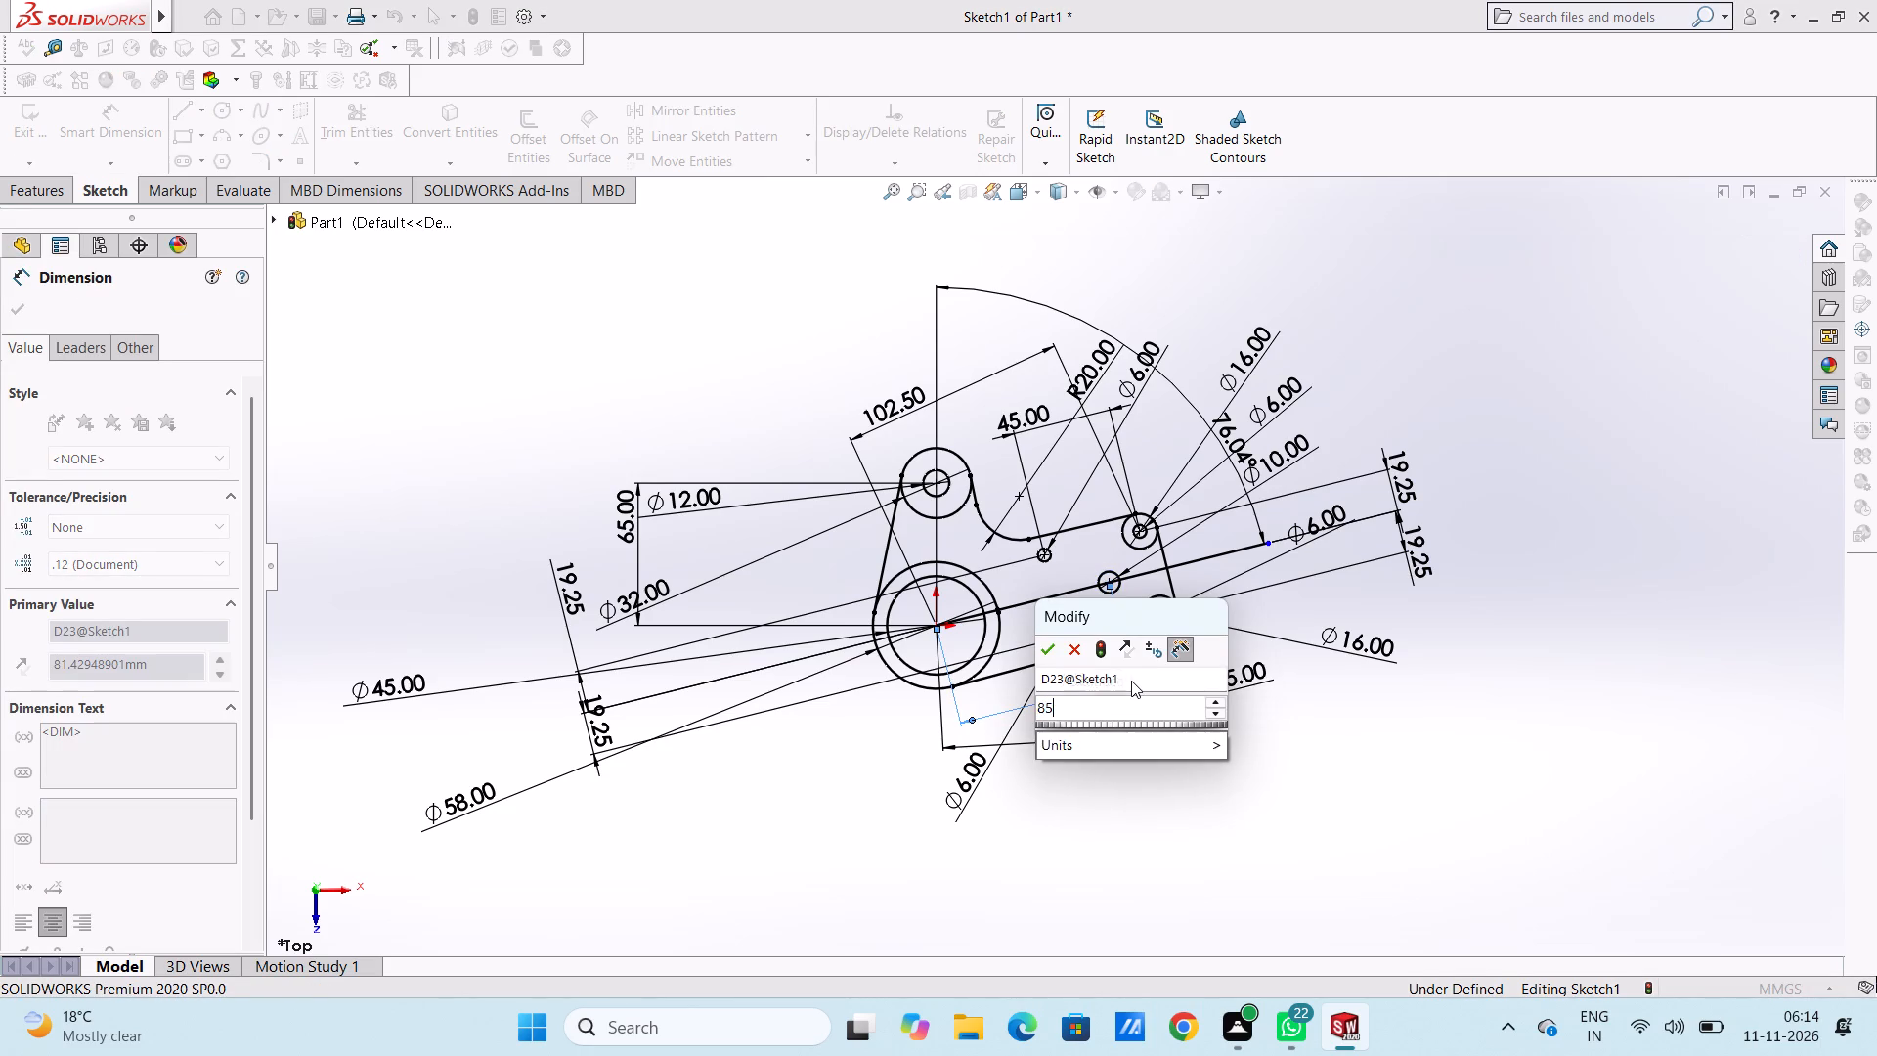
{"action": "key", "text": "Return"}
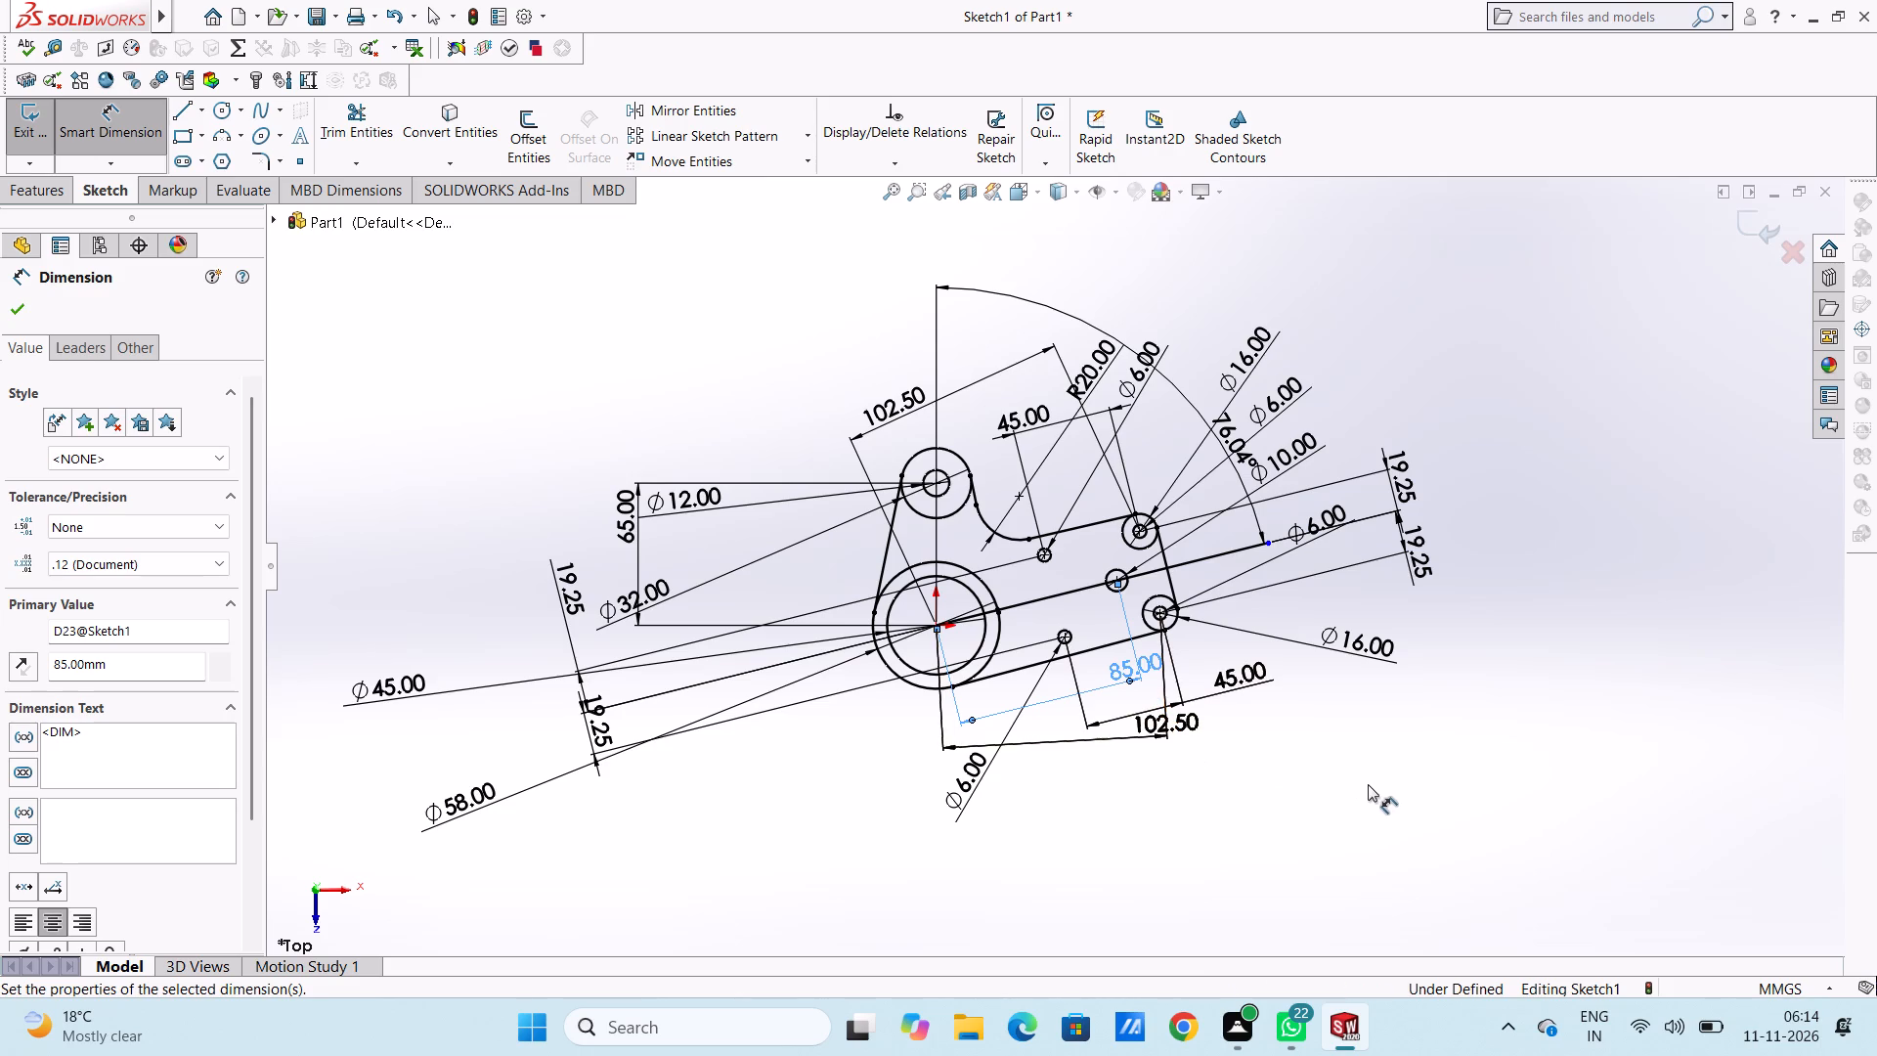
{"action": "left_click", "coordinate": [1370, 783]}
{"action": "scroll", "coordinate": [1102, 552], "scroll_direction": "down", "scroll_amount": 3}
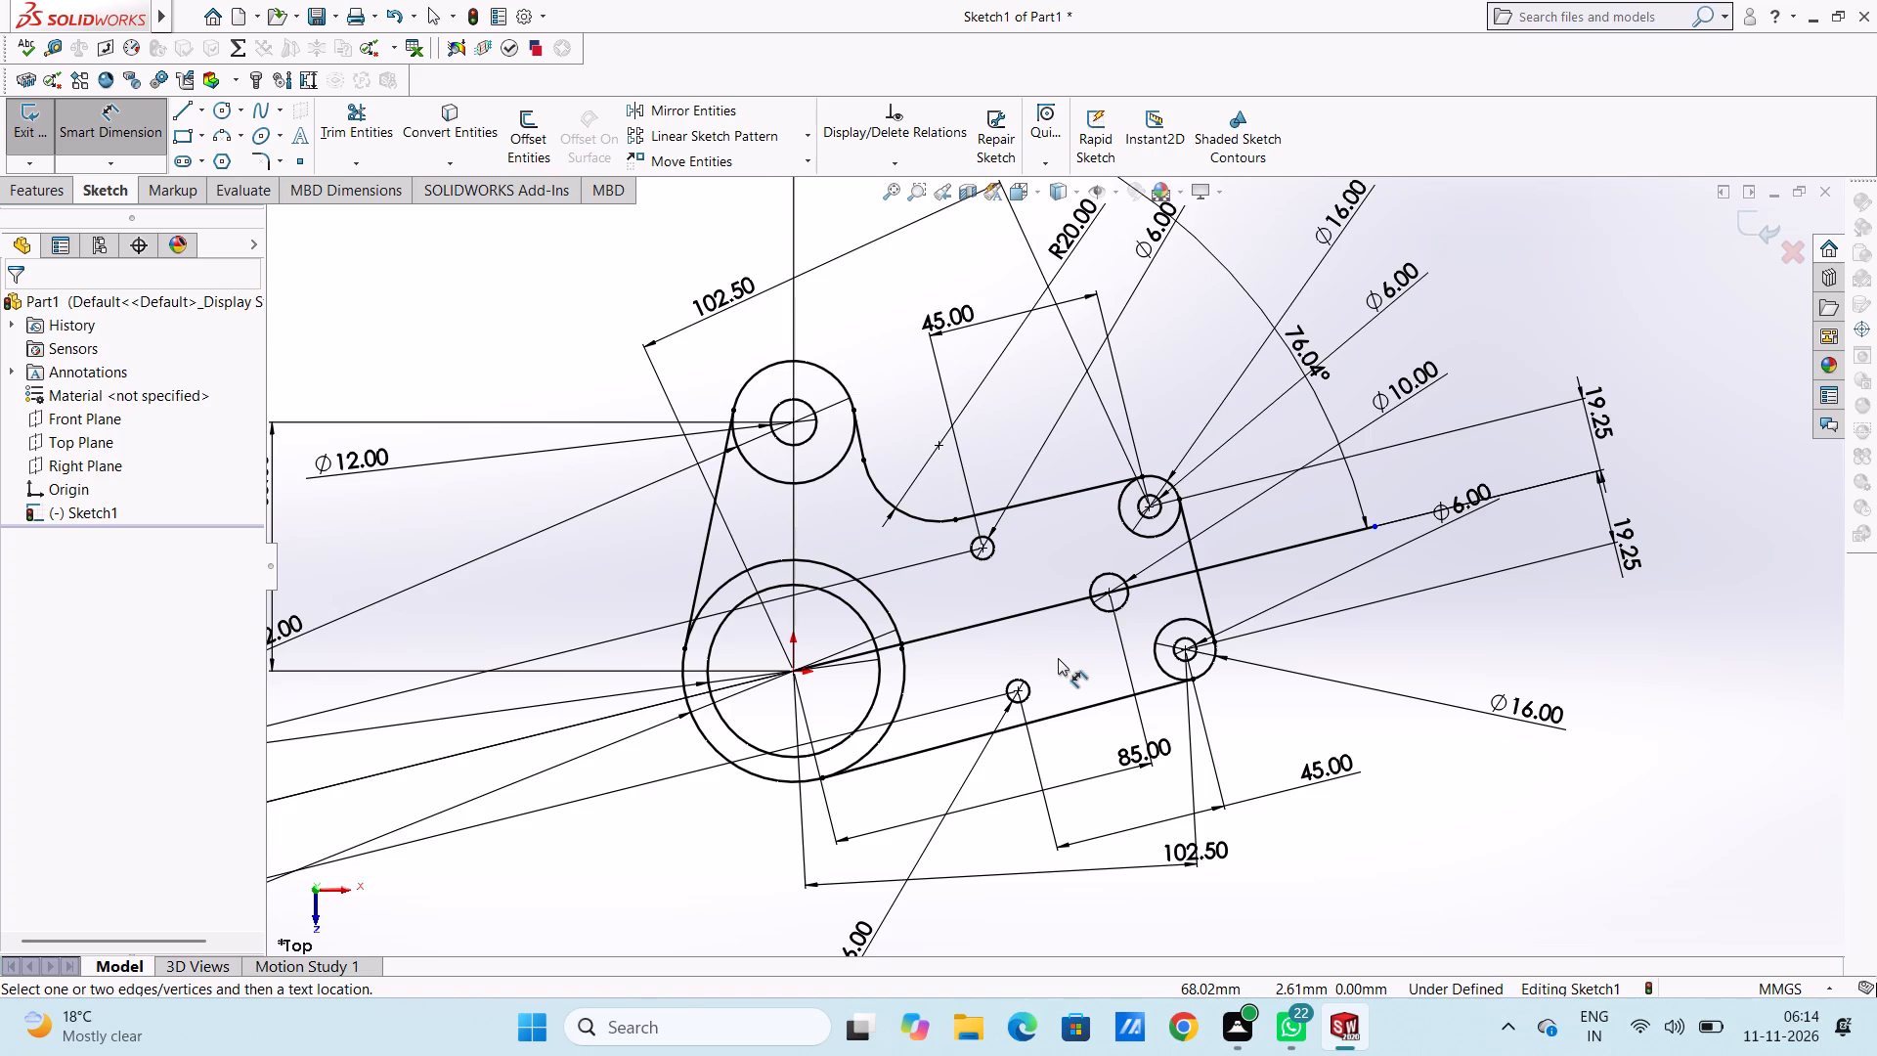
{"action": "scroll", "coordinate": [1027, 665], "scroll_direction": "up", "scroll_amount": 1}
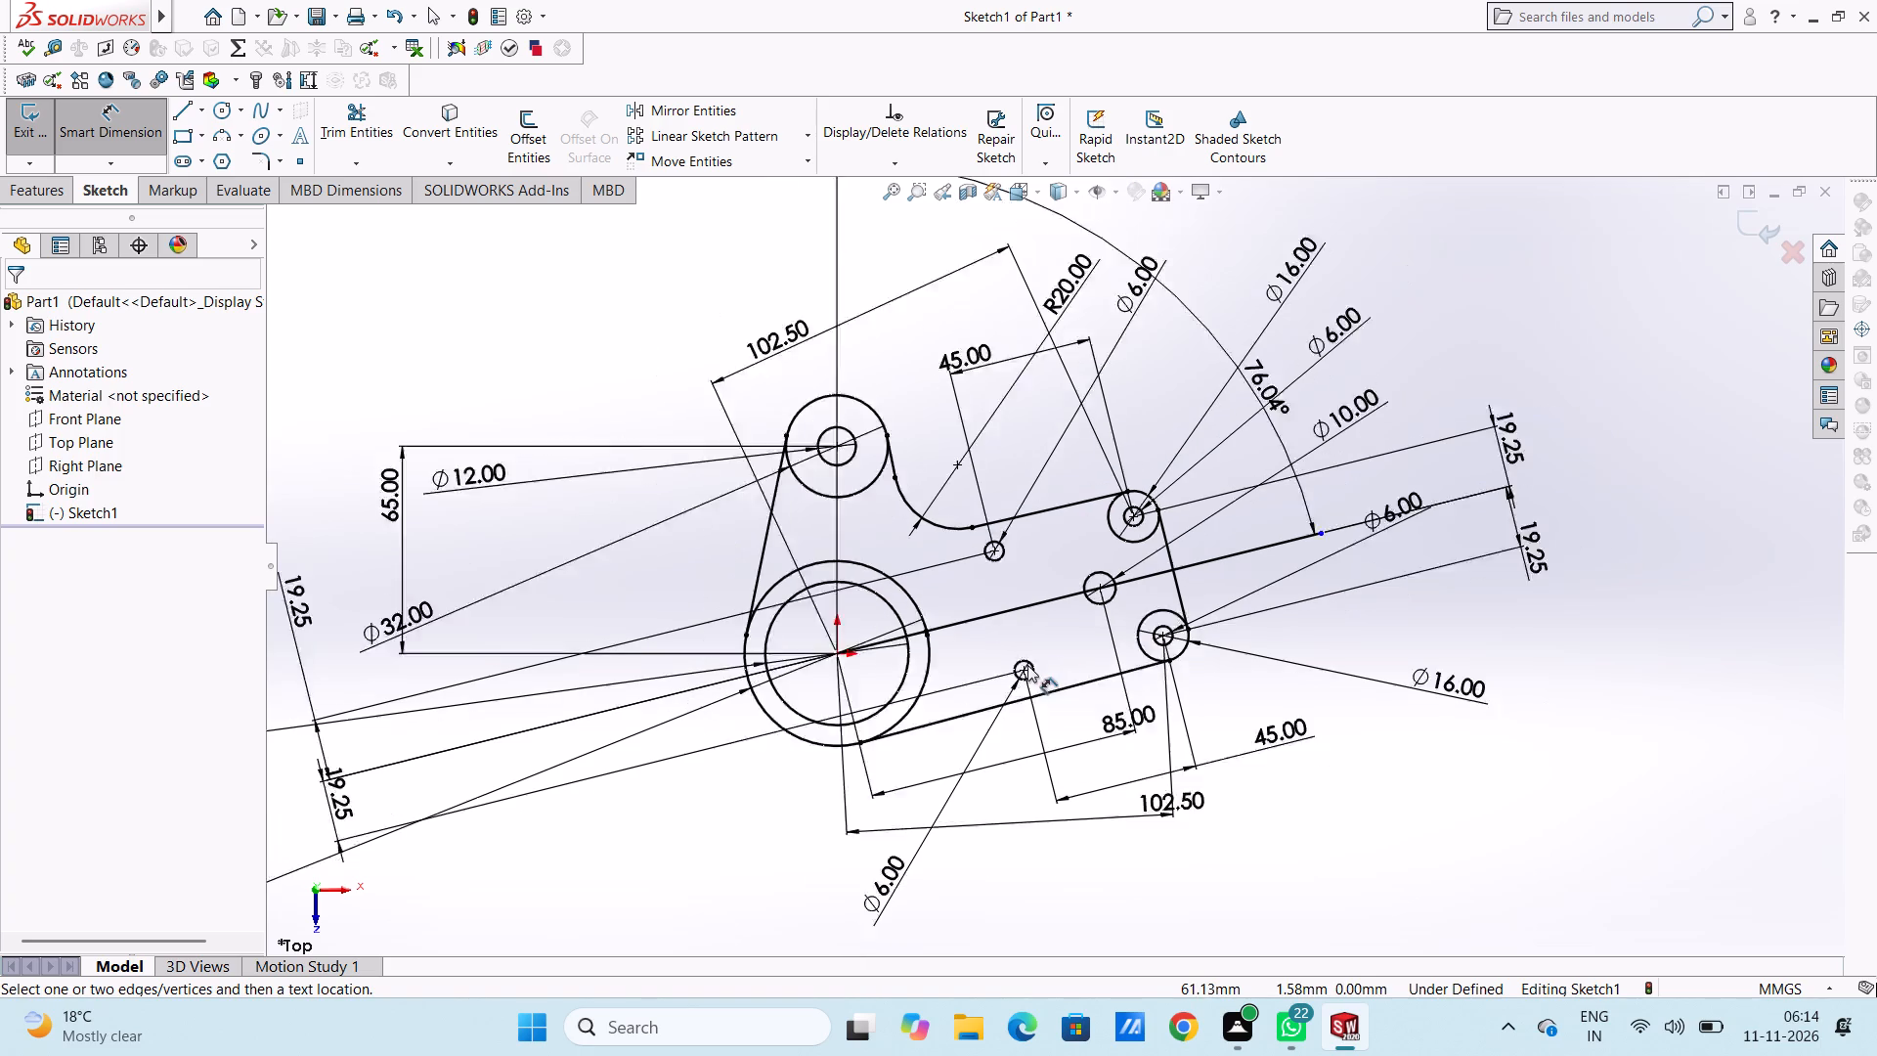
{"action": "scroll", "coordinate": [1027, 665], "scroll_direction": "up", "scroll_amount": 2}
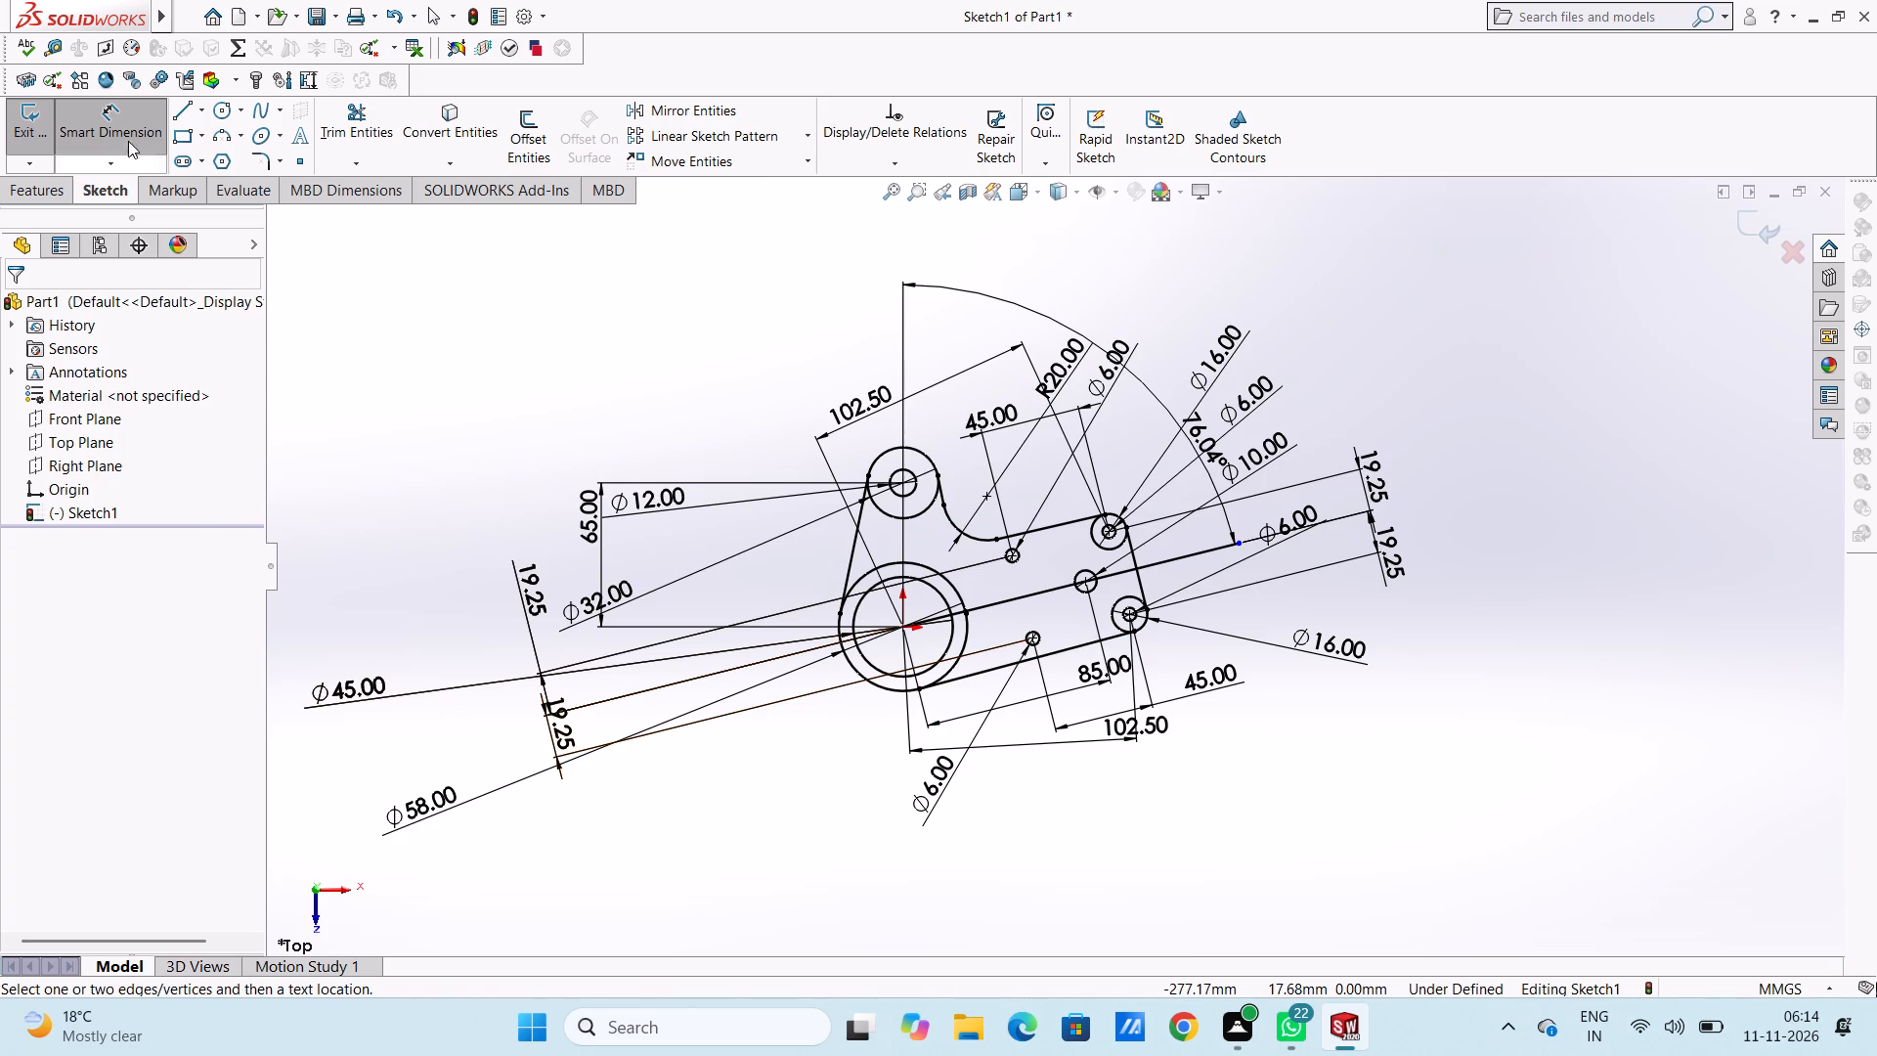
{"action": "left_click", "coordinate": [109, 128]}
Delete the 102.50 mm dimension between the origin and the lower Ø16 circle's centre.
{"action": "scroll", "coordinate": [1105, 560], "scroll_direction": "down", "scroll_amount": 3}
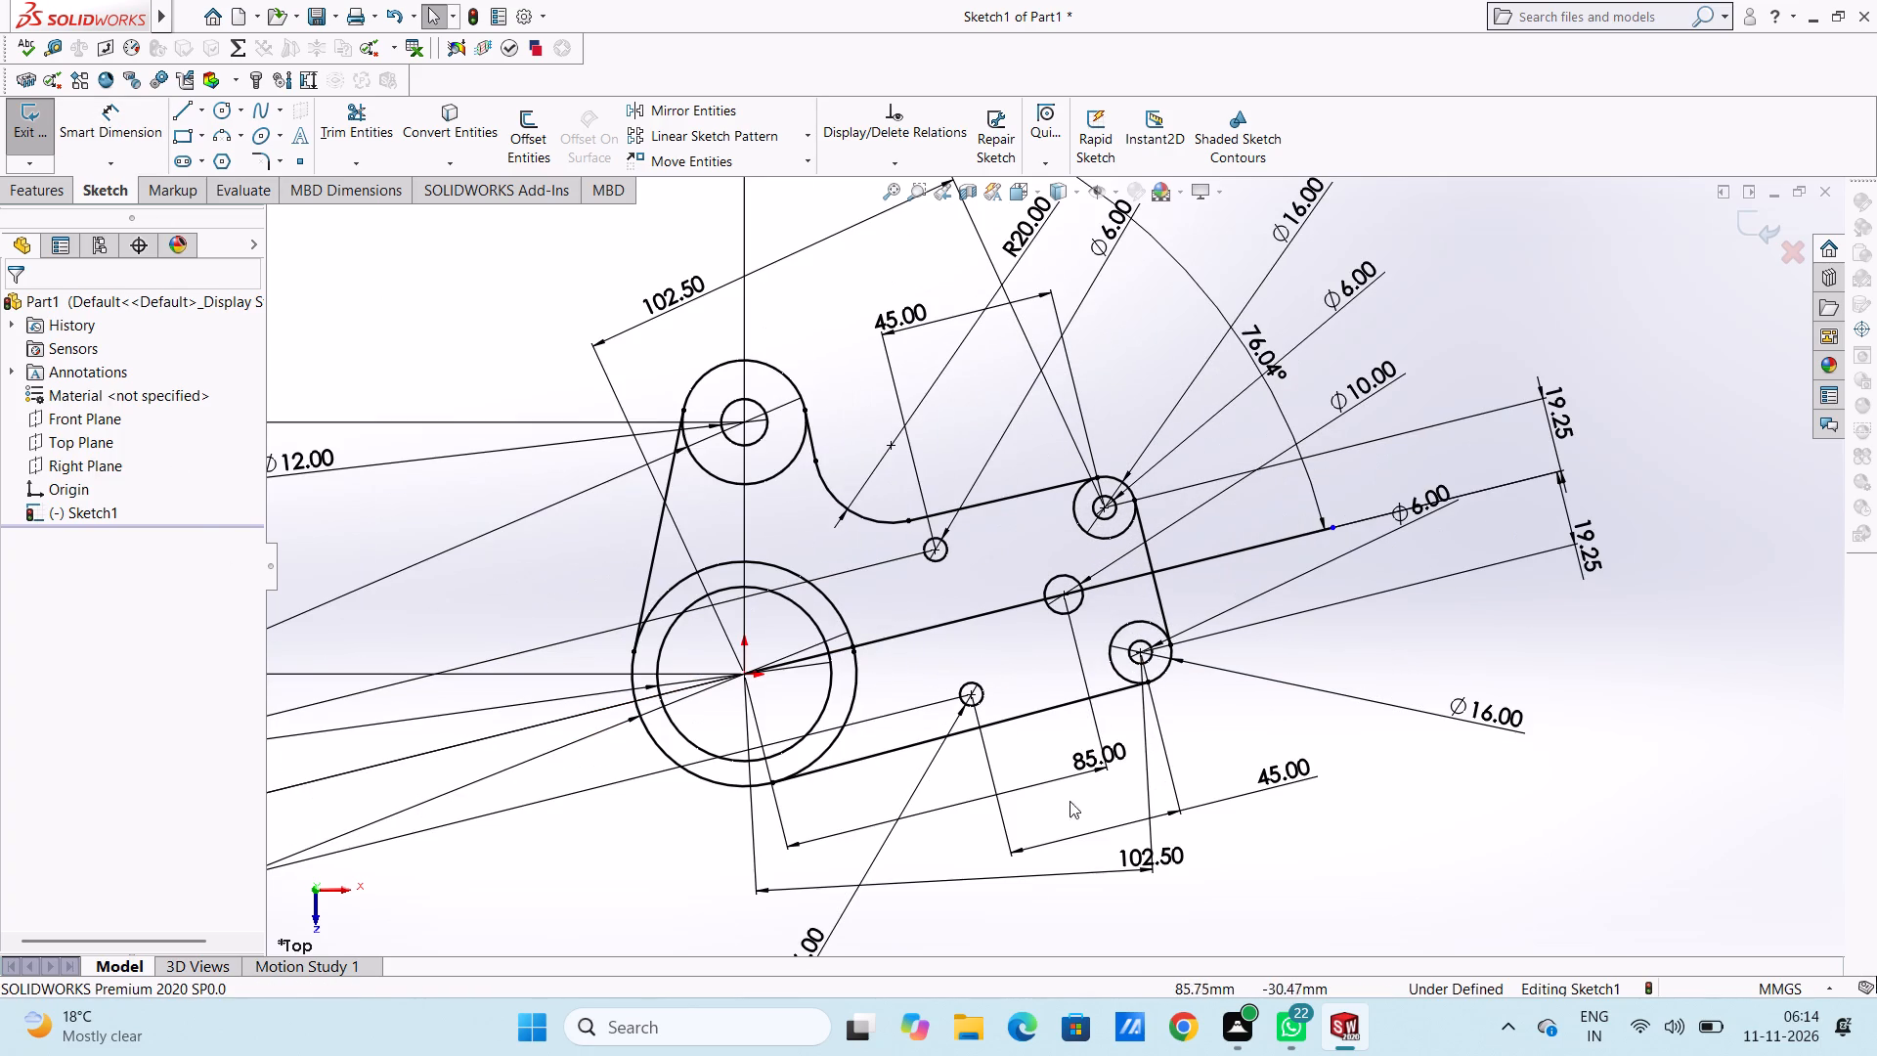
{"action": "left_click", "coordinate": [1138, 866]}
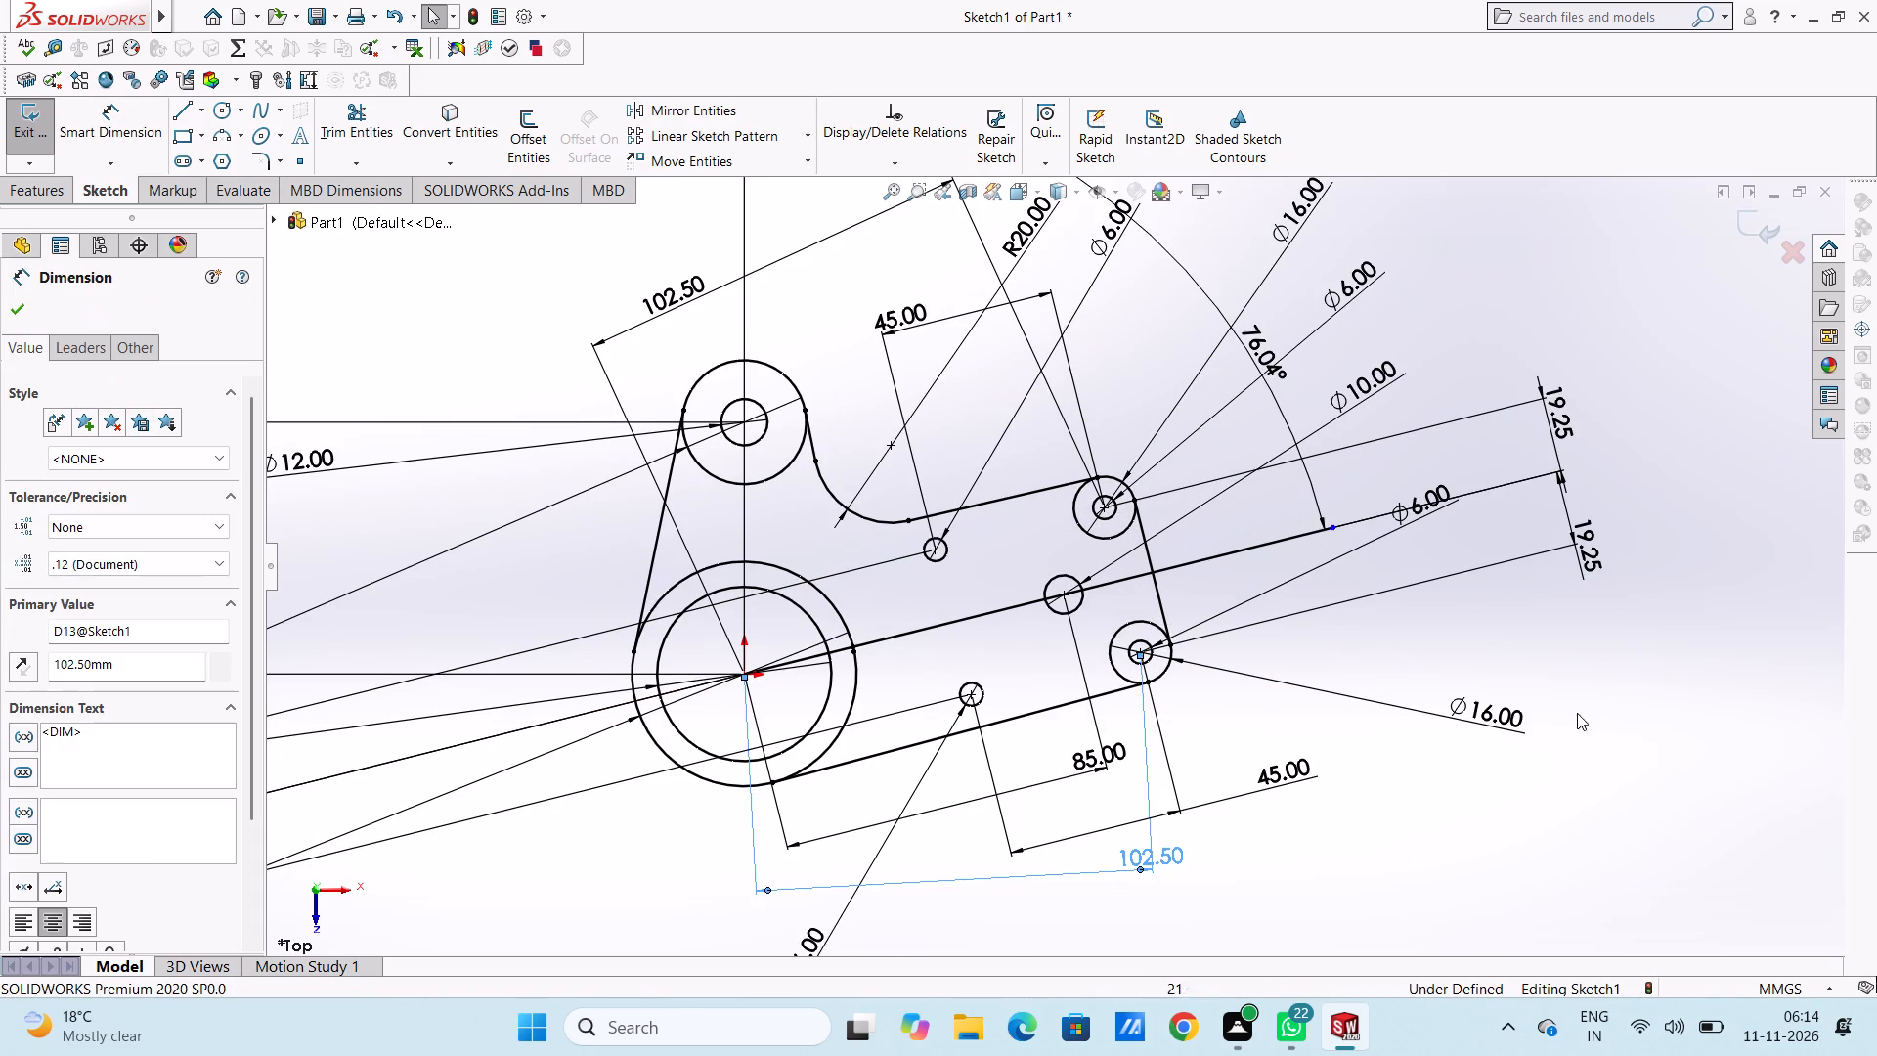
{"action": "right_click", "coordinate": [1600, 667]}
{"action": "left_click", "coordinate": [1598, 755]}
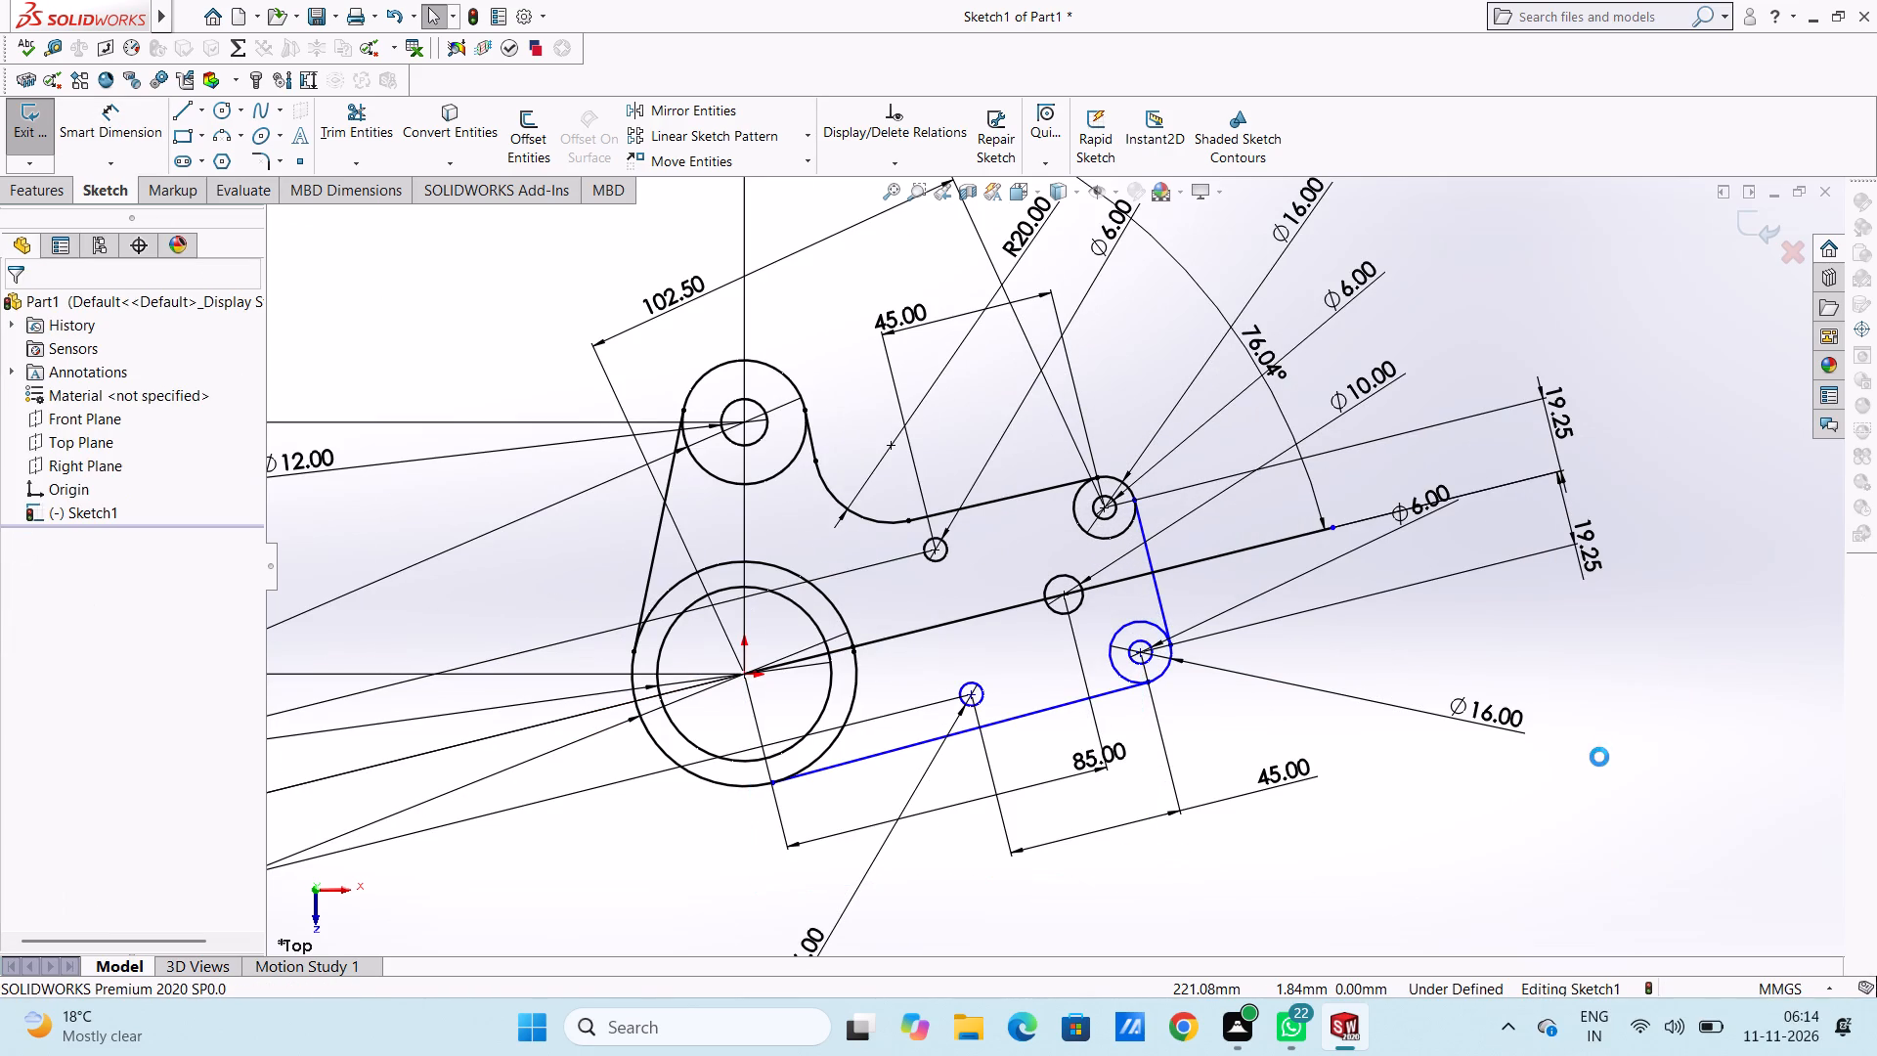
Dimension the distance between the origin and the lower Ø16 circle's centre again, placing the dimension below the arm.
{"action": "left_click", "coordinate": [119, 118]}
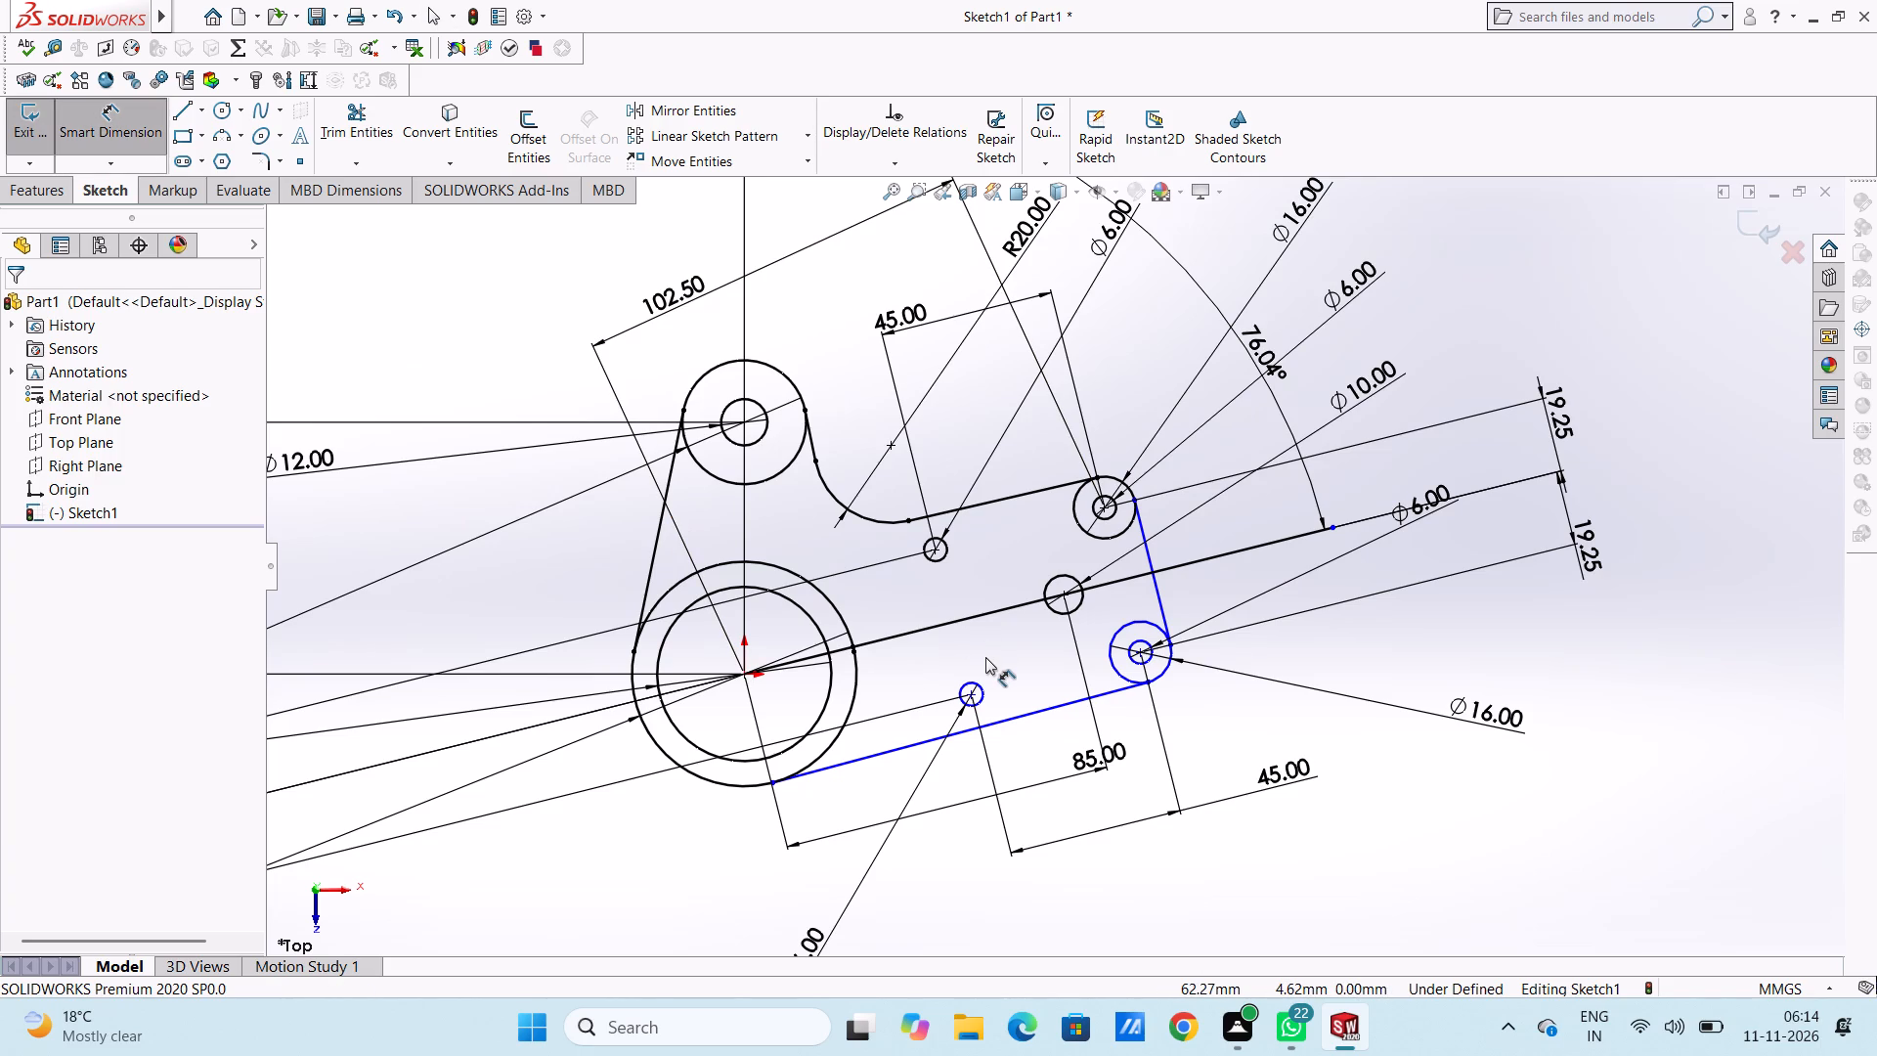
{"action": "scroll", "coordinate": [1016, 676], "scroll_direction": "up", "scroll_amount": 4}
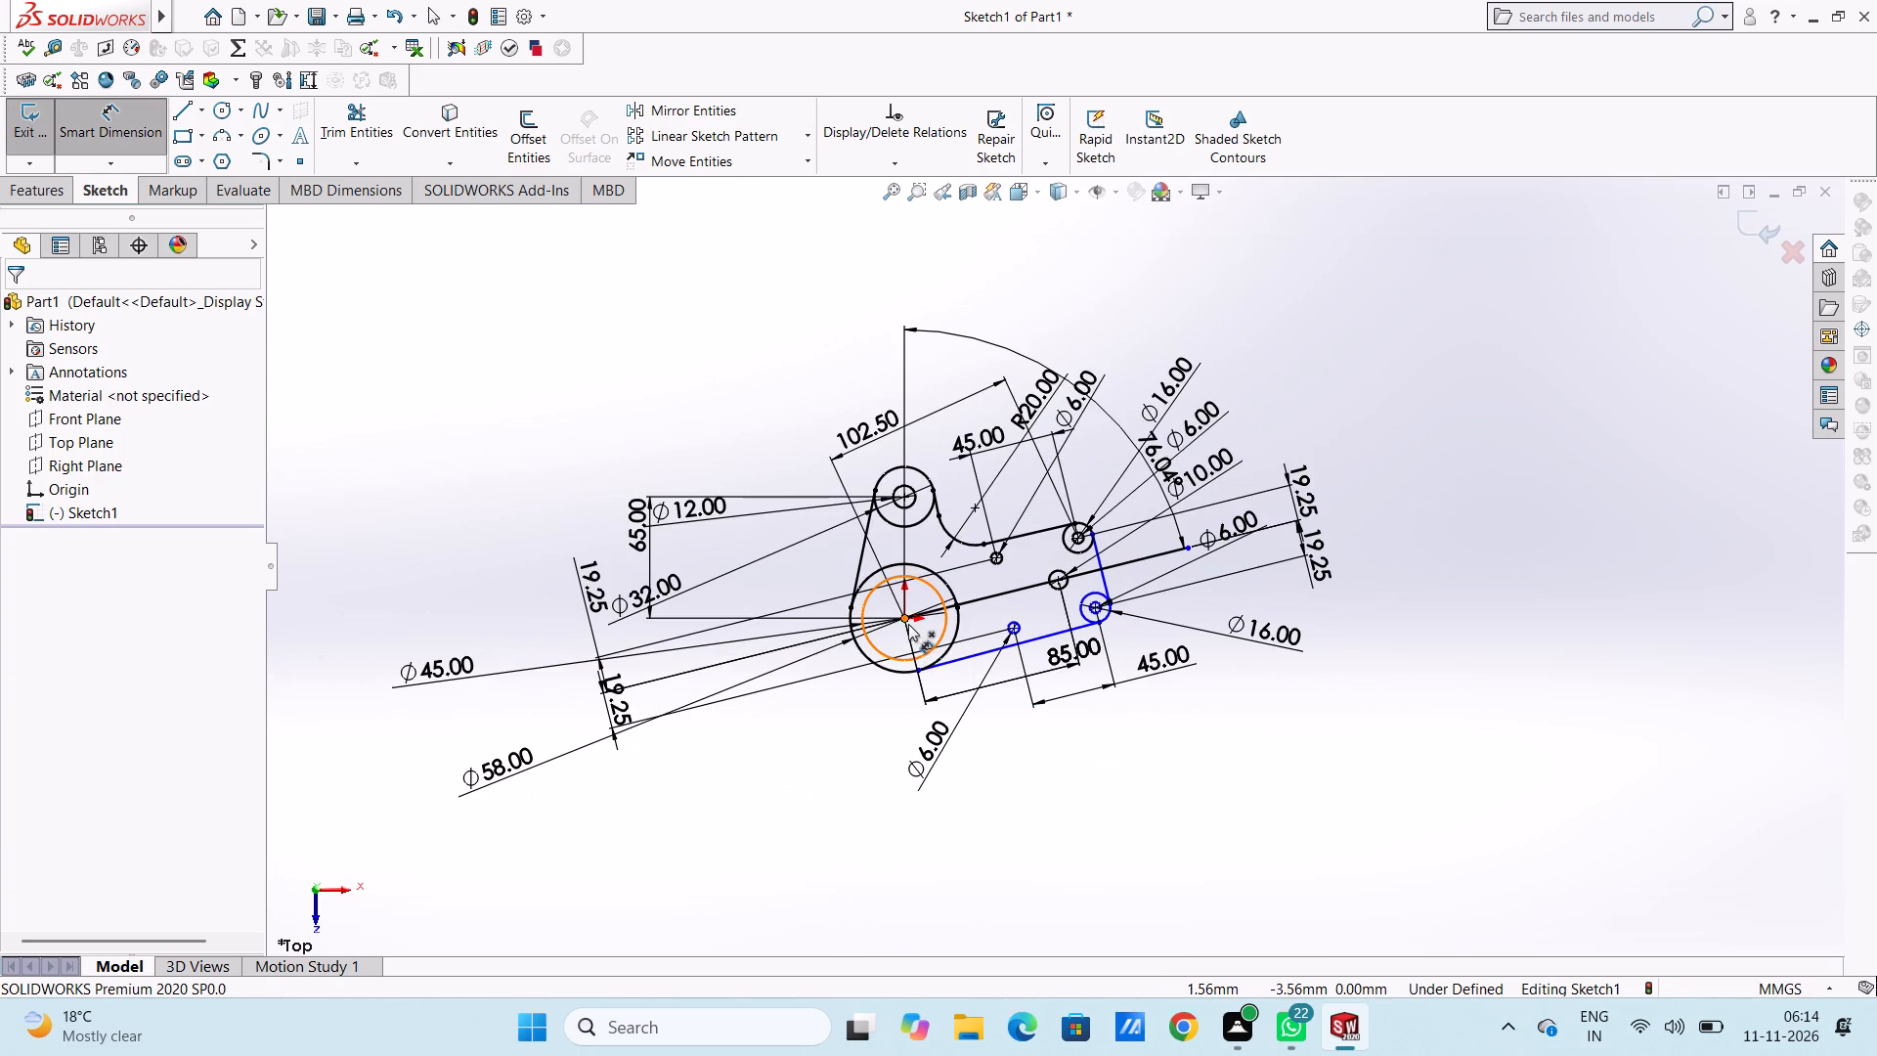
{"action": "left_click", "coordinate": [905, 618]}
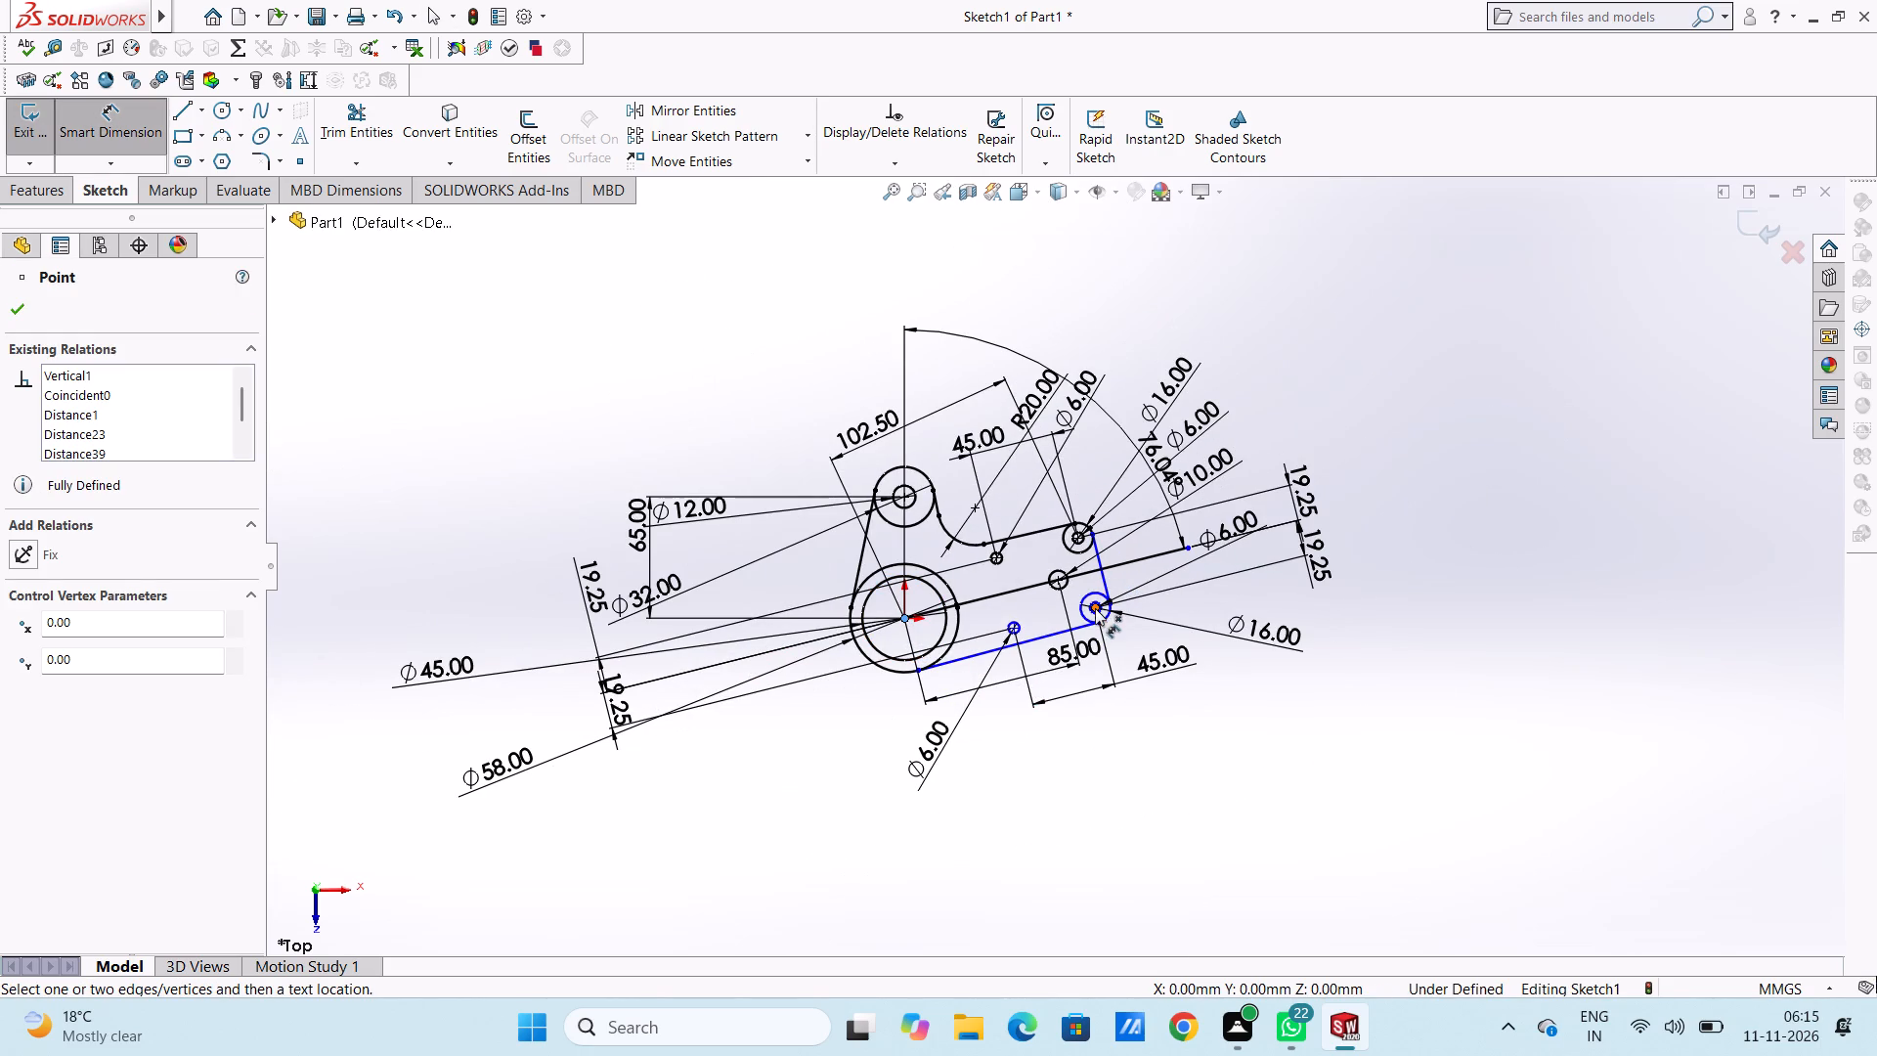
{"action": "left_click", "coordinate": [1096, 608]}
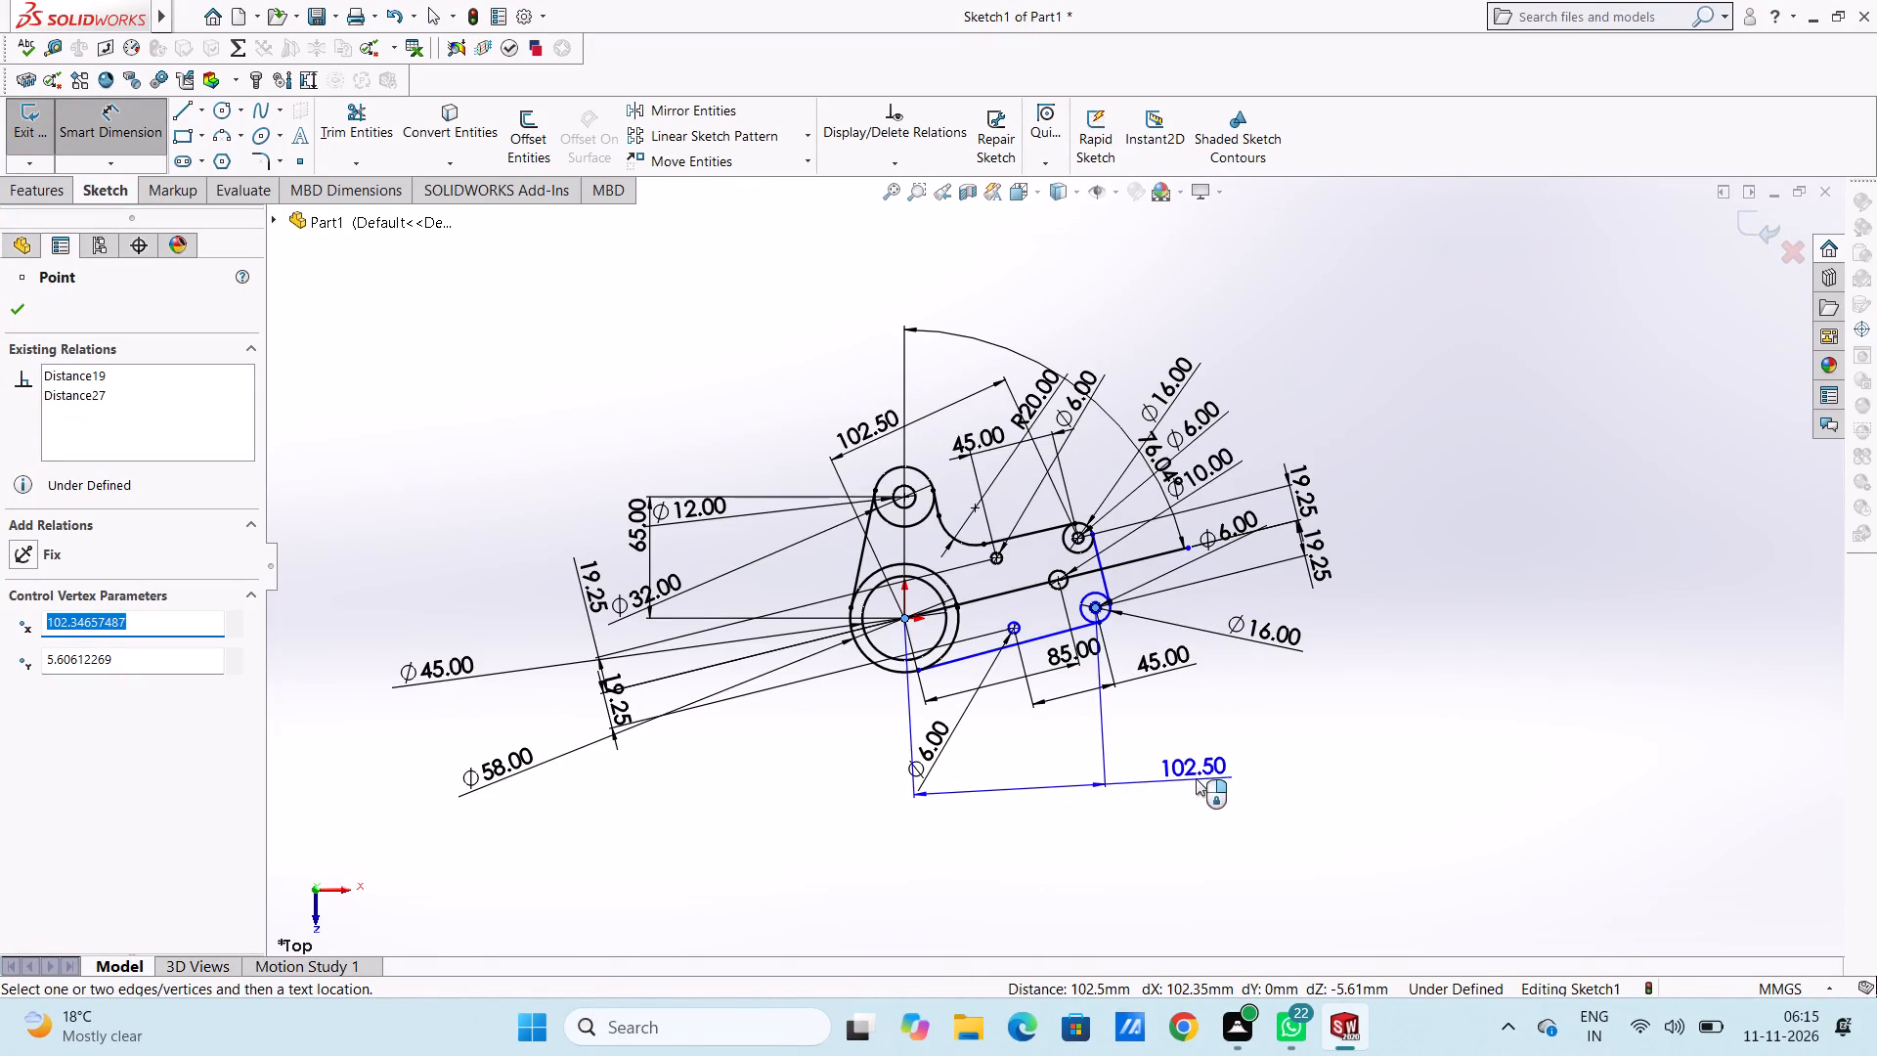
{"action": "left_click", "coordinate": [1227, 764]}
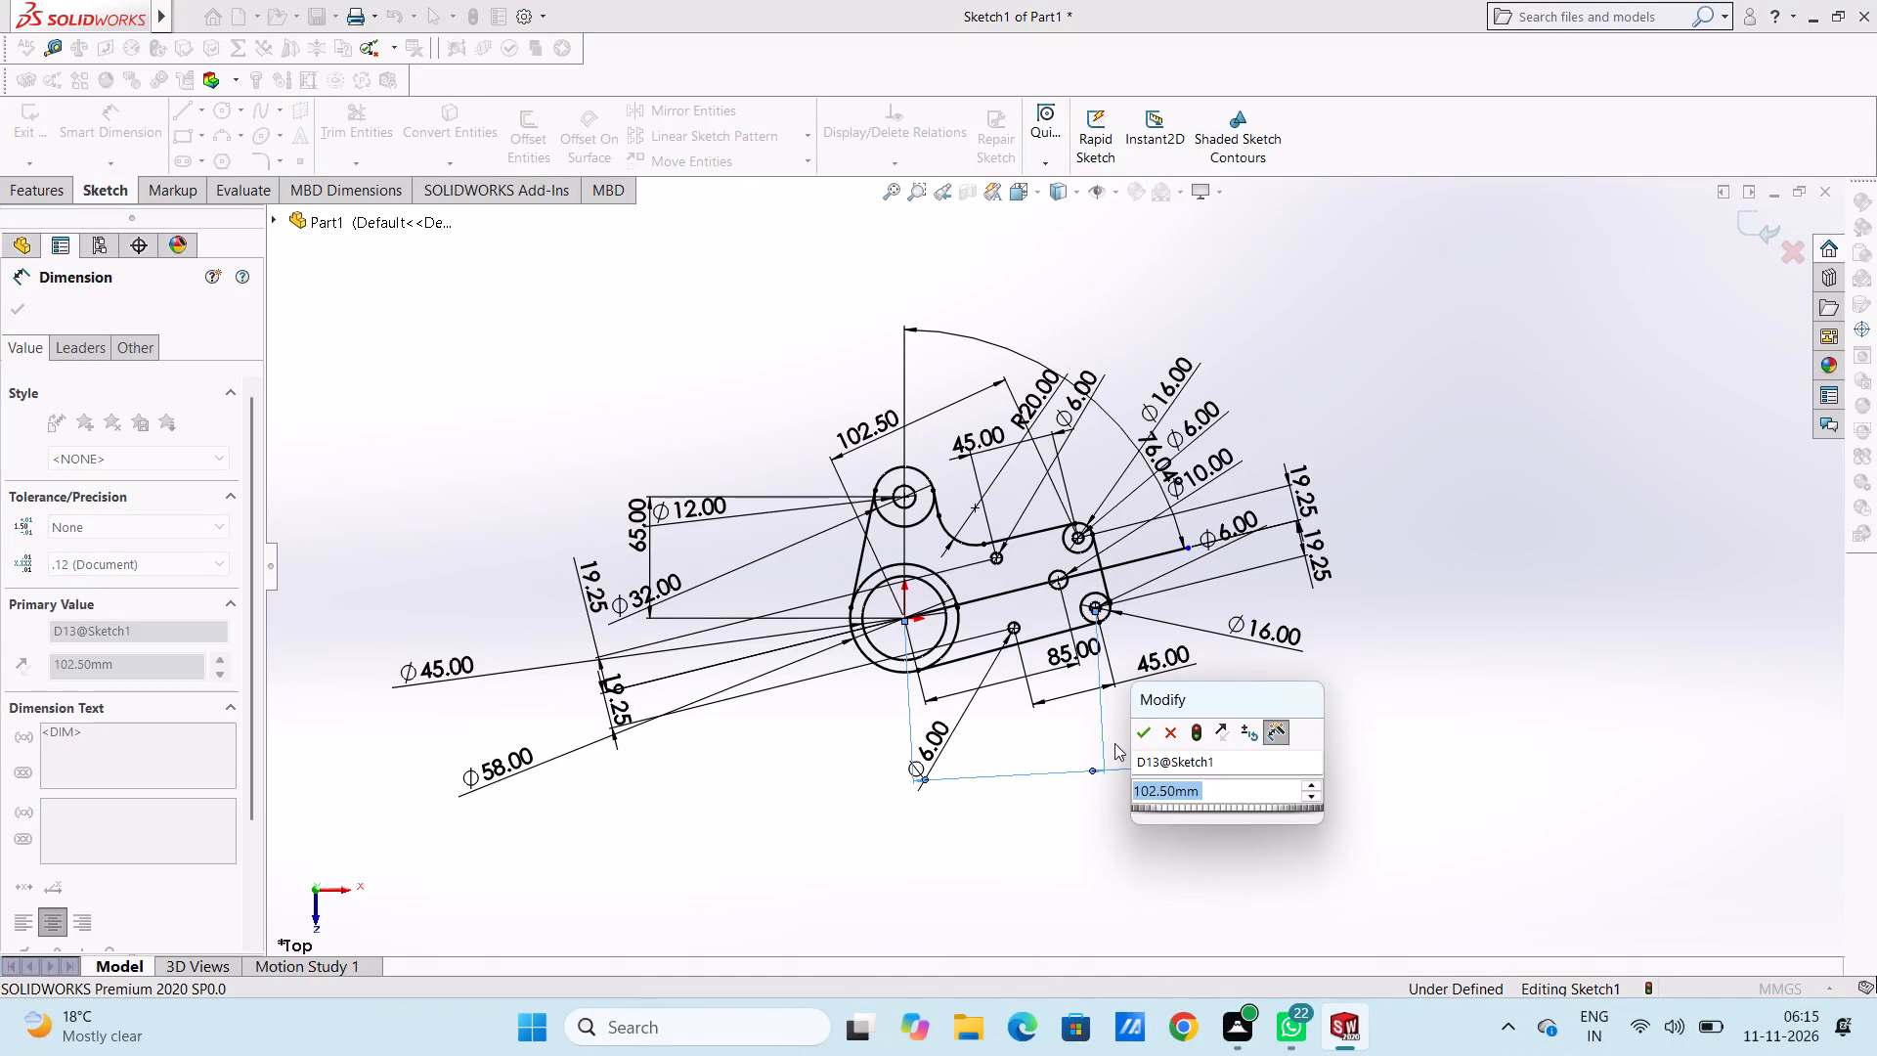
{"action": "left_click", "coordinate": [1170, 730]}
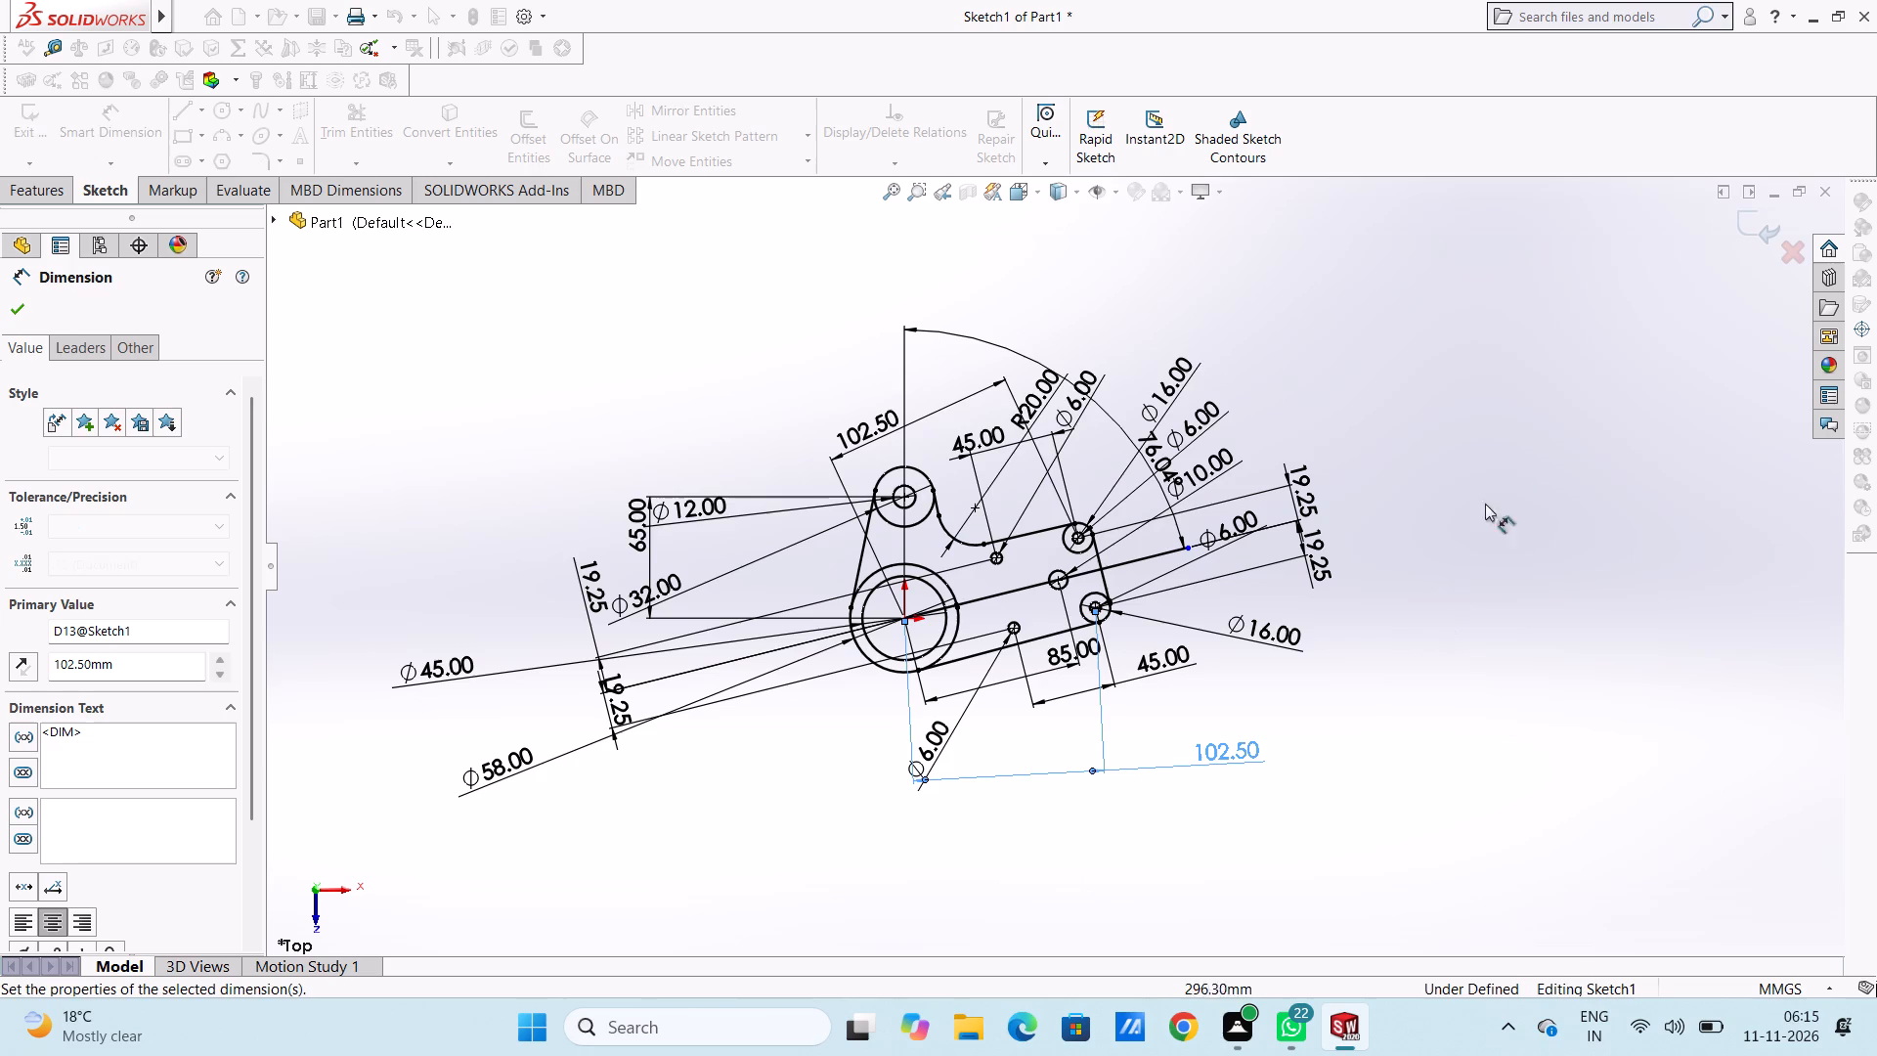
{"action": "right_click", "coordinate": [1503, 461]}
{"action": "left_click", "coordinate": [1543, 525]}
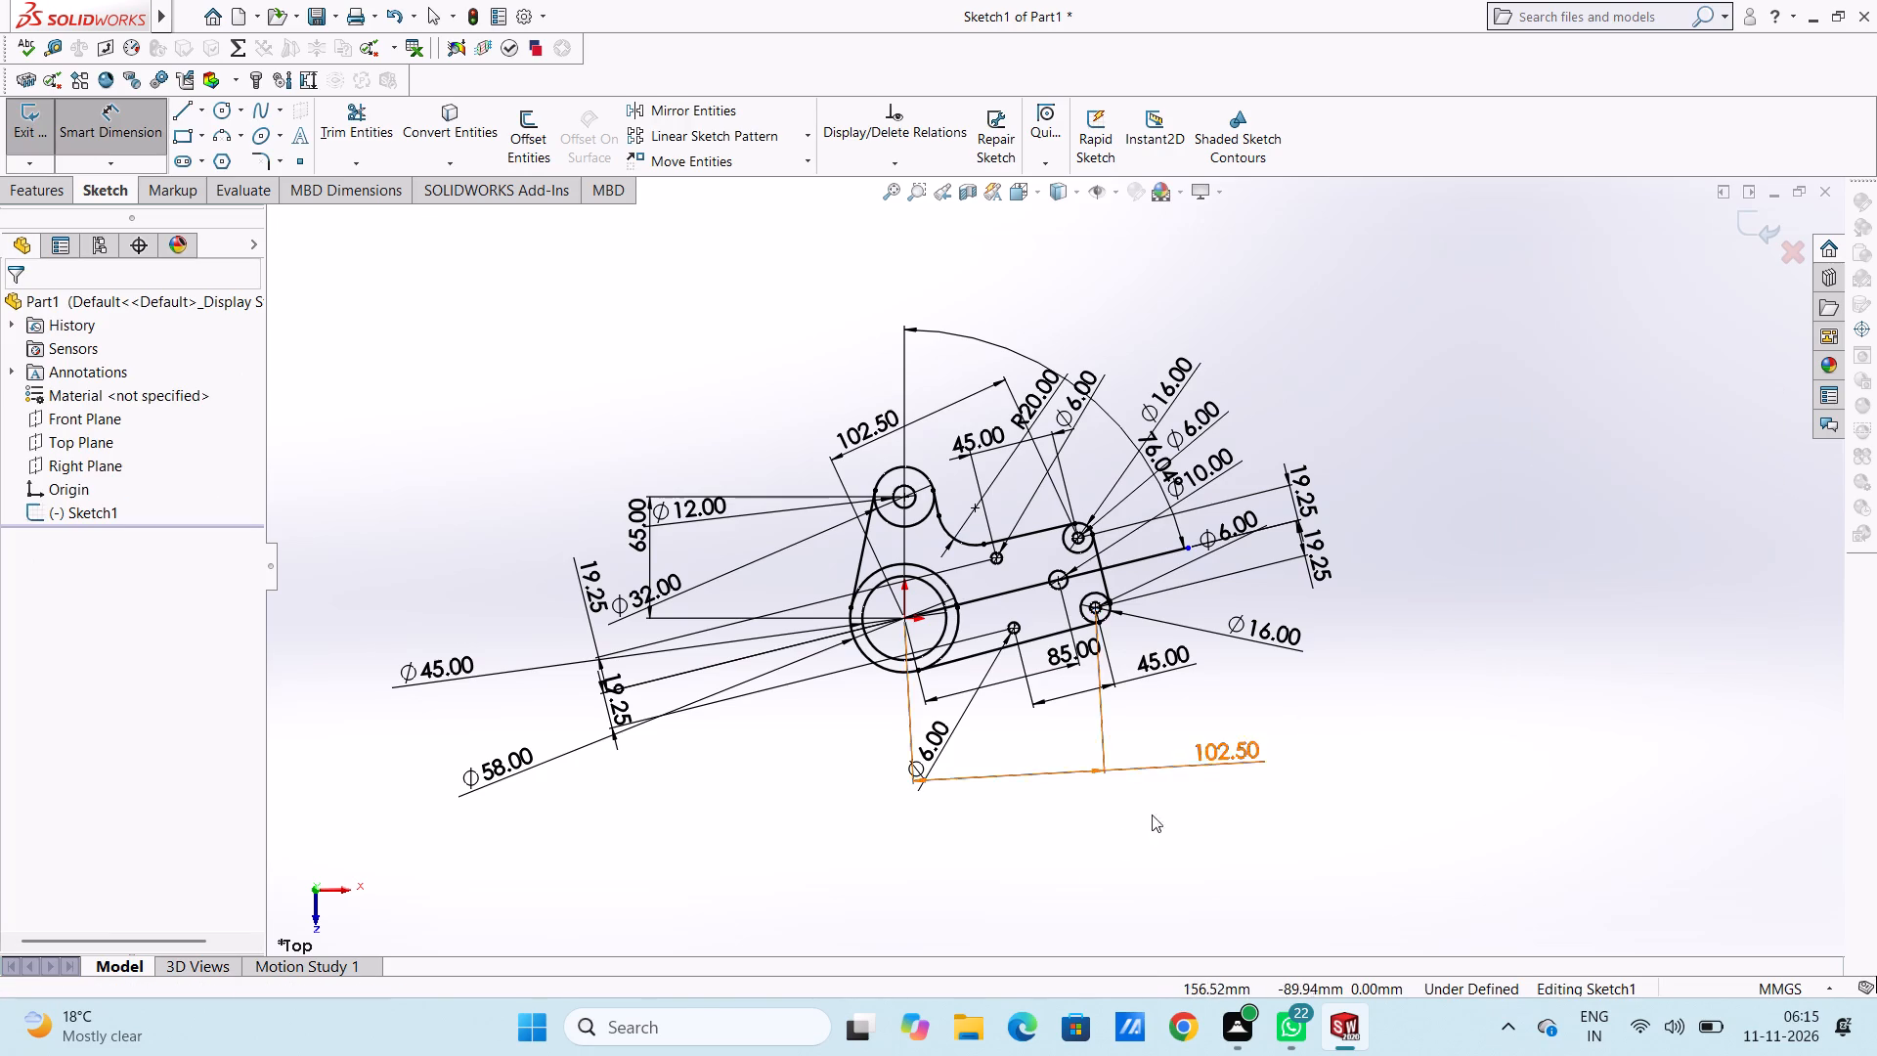
Delete the 102.50 mm dimension placed below the arm between the origin and the lower Ø16 circle's centre.
{"action": "left_click", "coordinate": [1175, 763]}
{"action": "right_click", "coordinate": [1404, 597]}
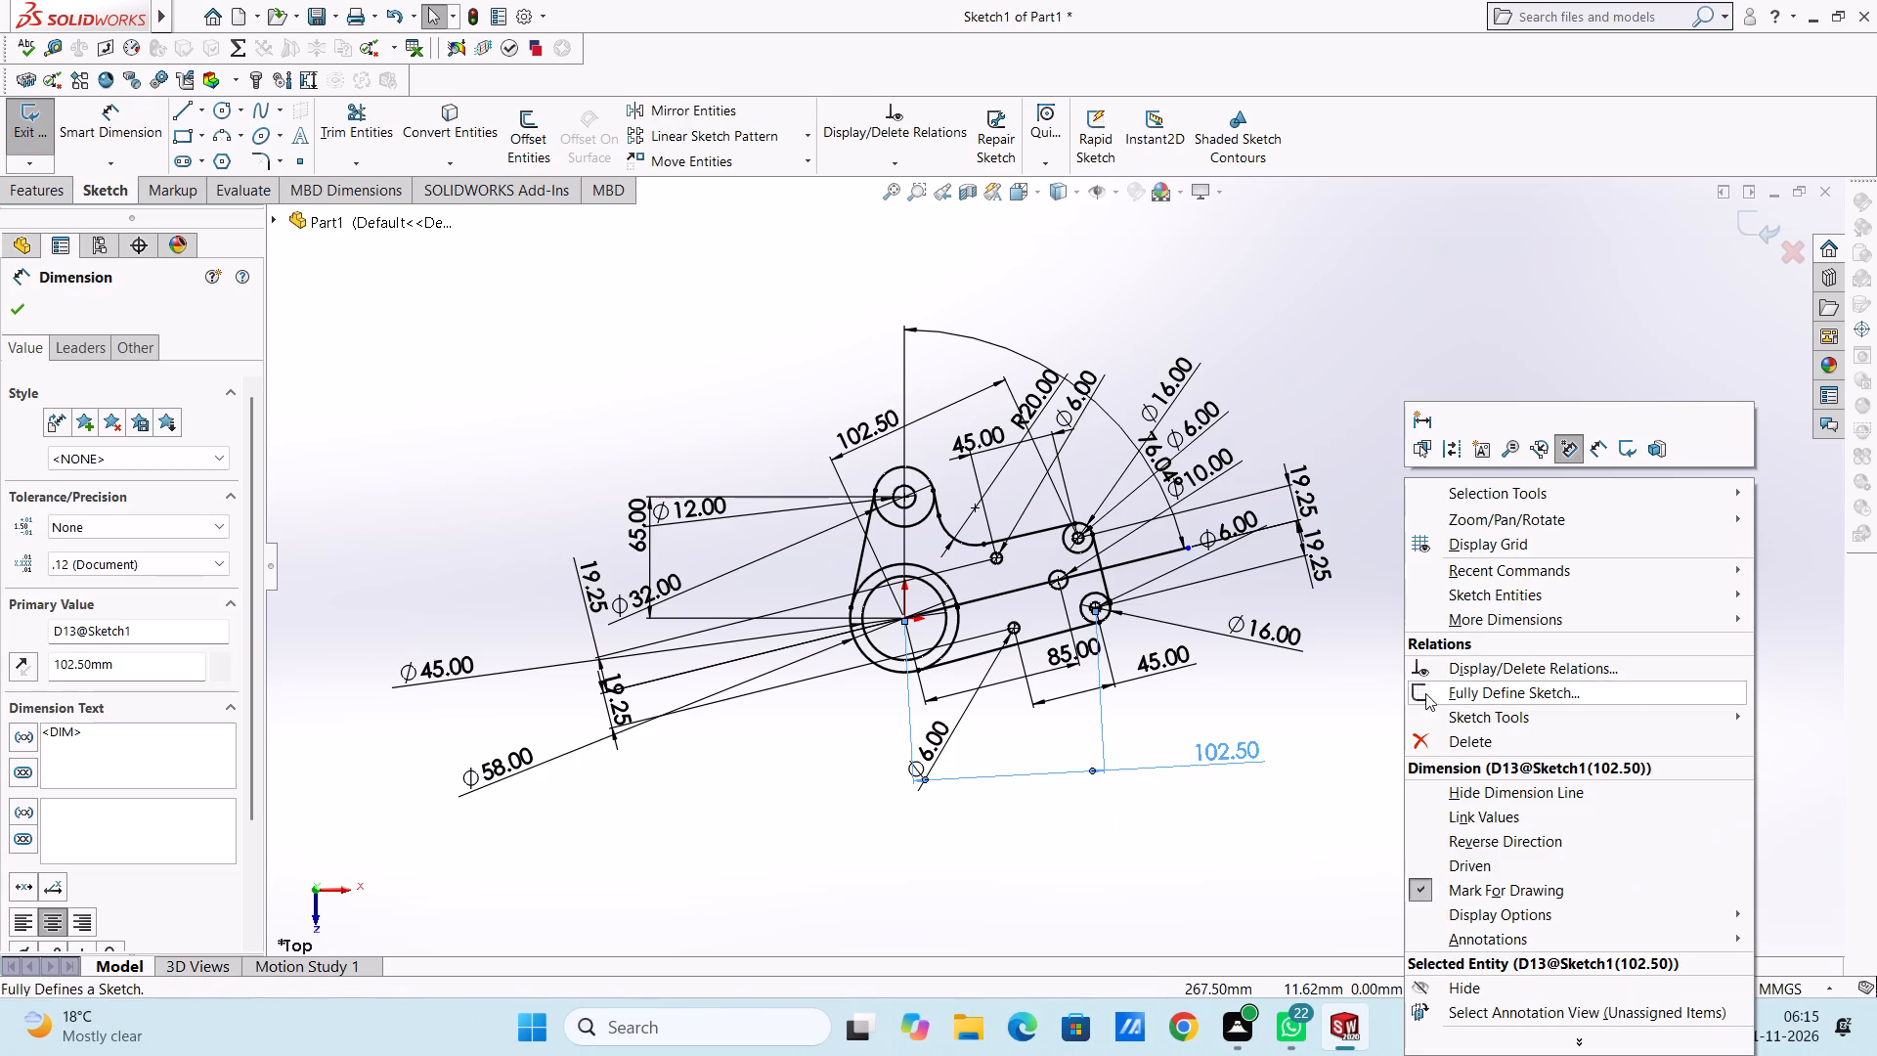
{"action": "left_click", "coordinate": [1440, 732]}
Dimension the distance from the origin to the arm's end tangent line as 110.50 mm, placing it below the arm.
{"action": "scroll", "coordinate": [1188, 625], "scroll_direction": "down", "scroll_amount": 3}
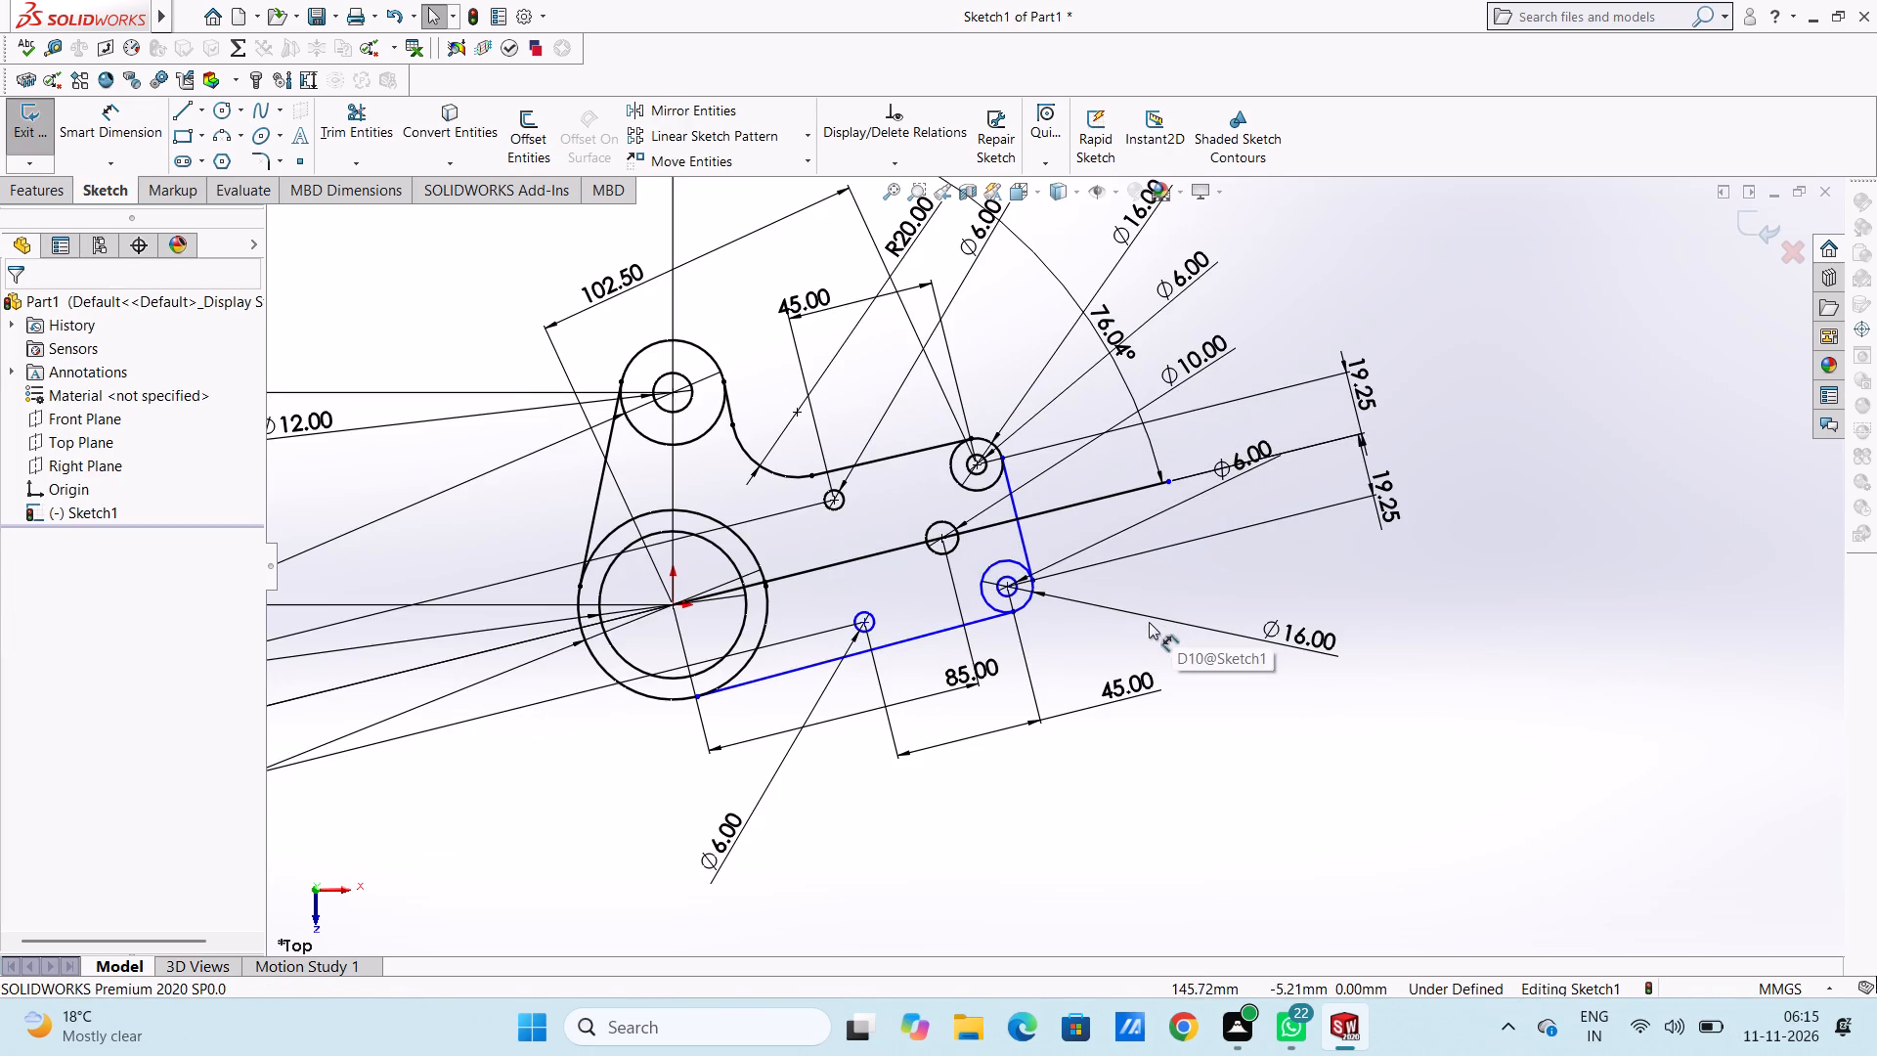
{"action": "left_click", "coordinate": [112, 113]}
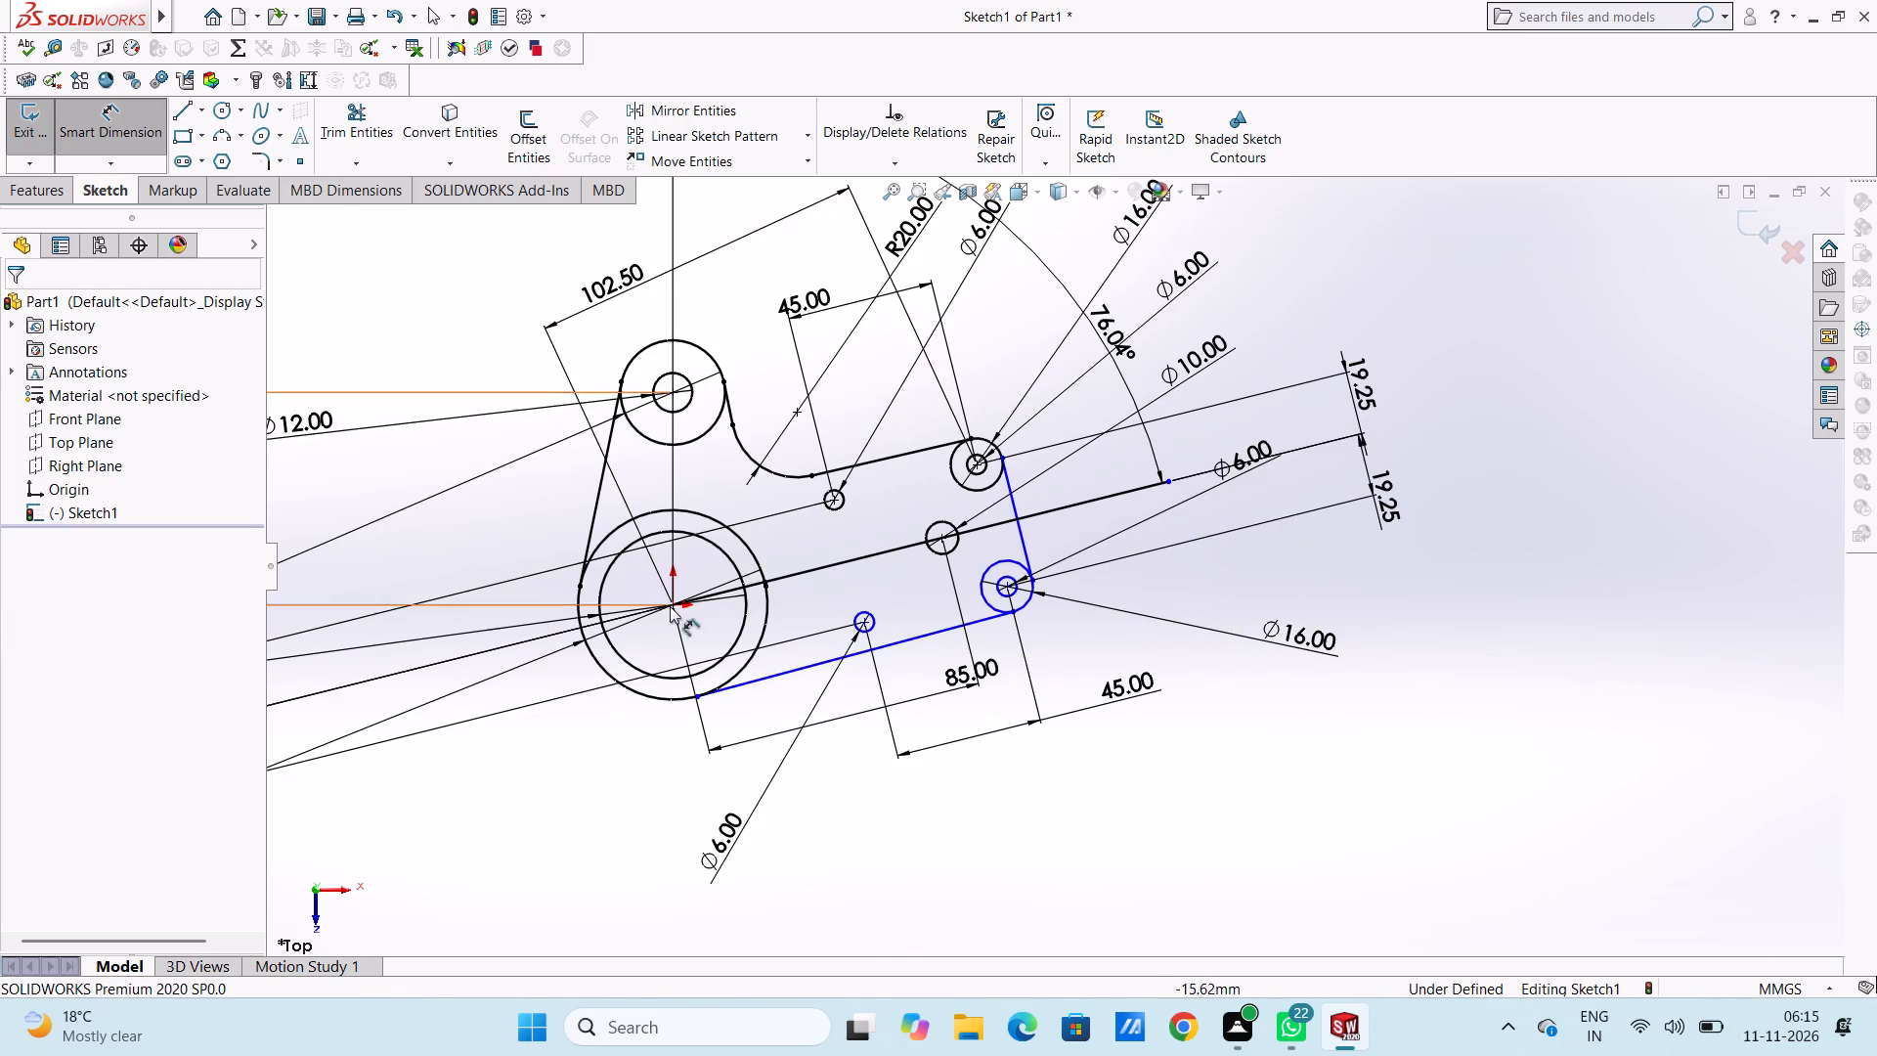
{"action": "left_click", "coordinate": [674, 607]}
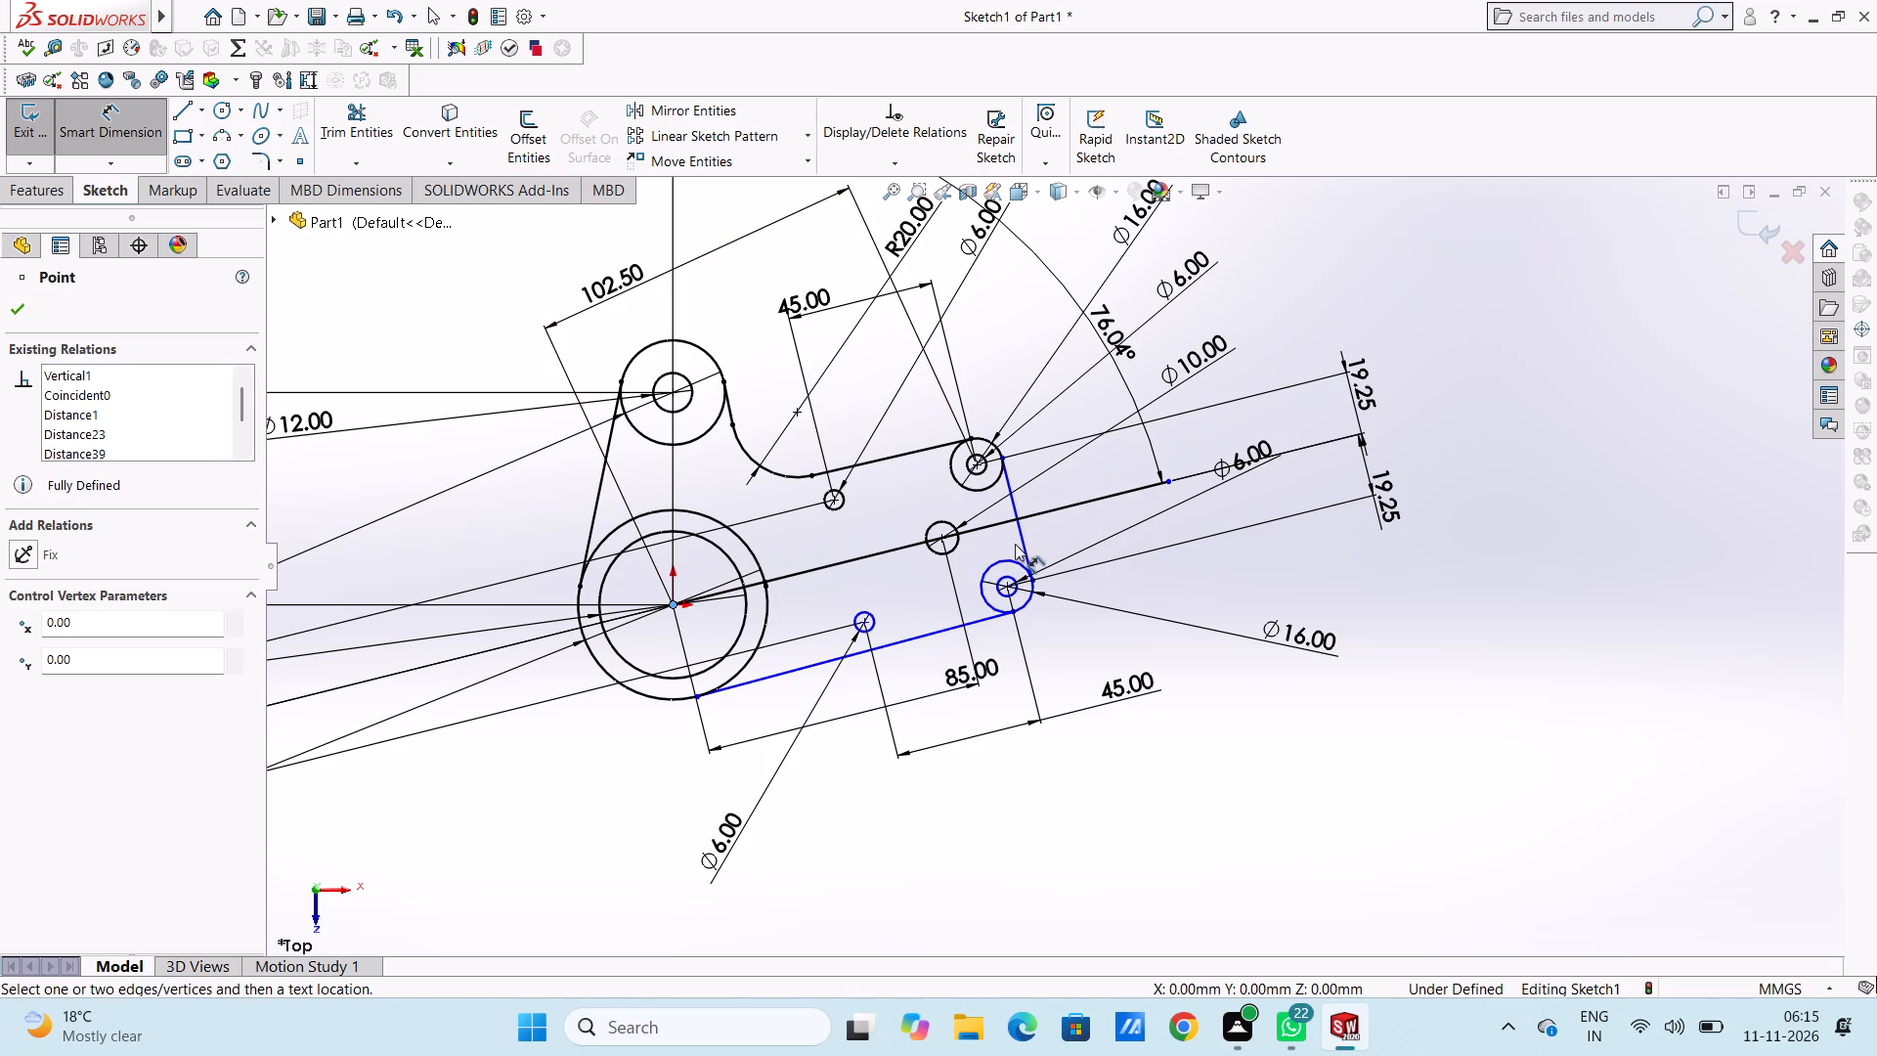
{"action": "left_click", "coordinate": [1021, 539]}
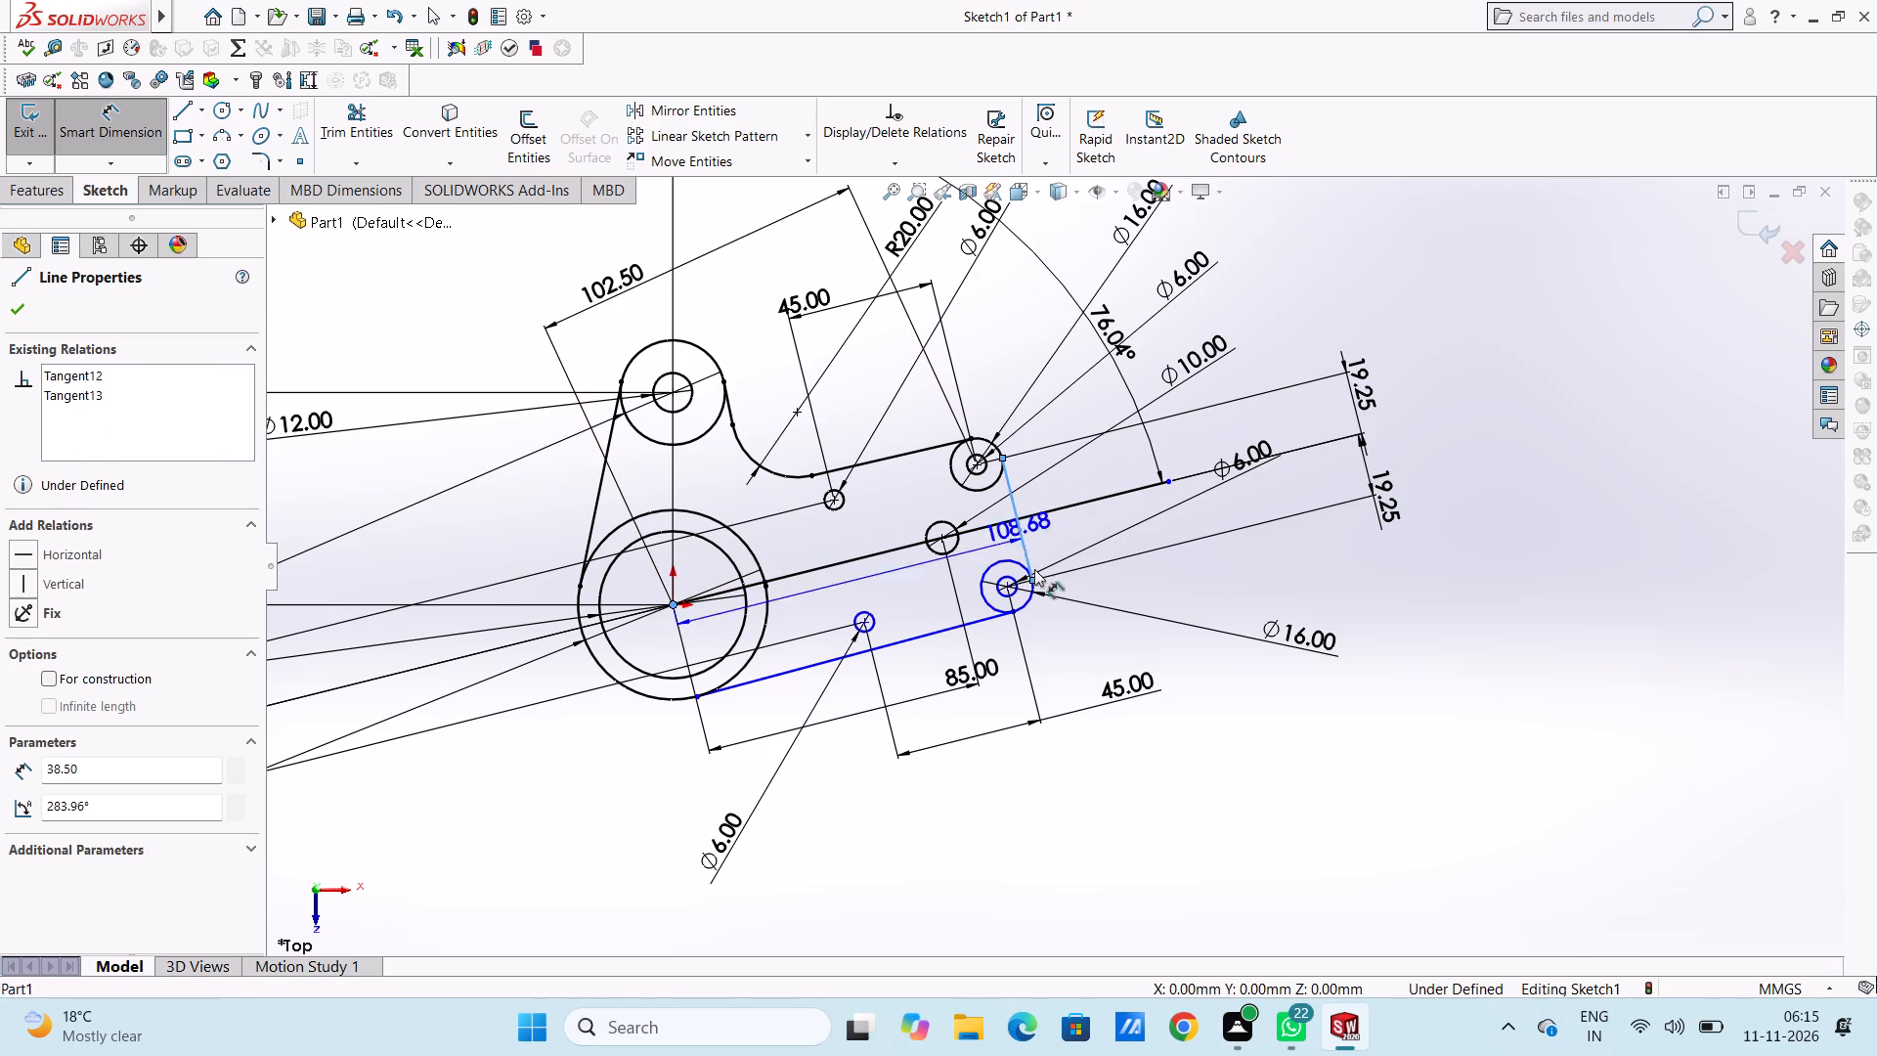
{"action": "scroll", "coordinate": [1107, 832], "scroll_direction": "up", "scroll_amount": 3}
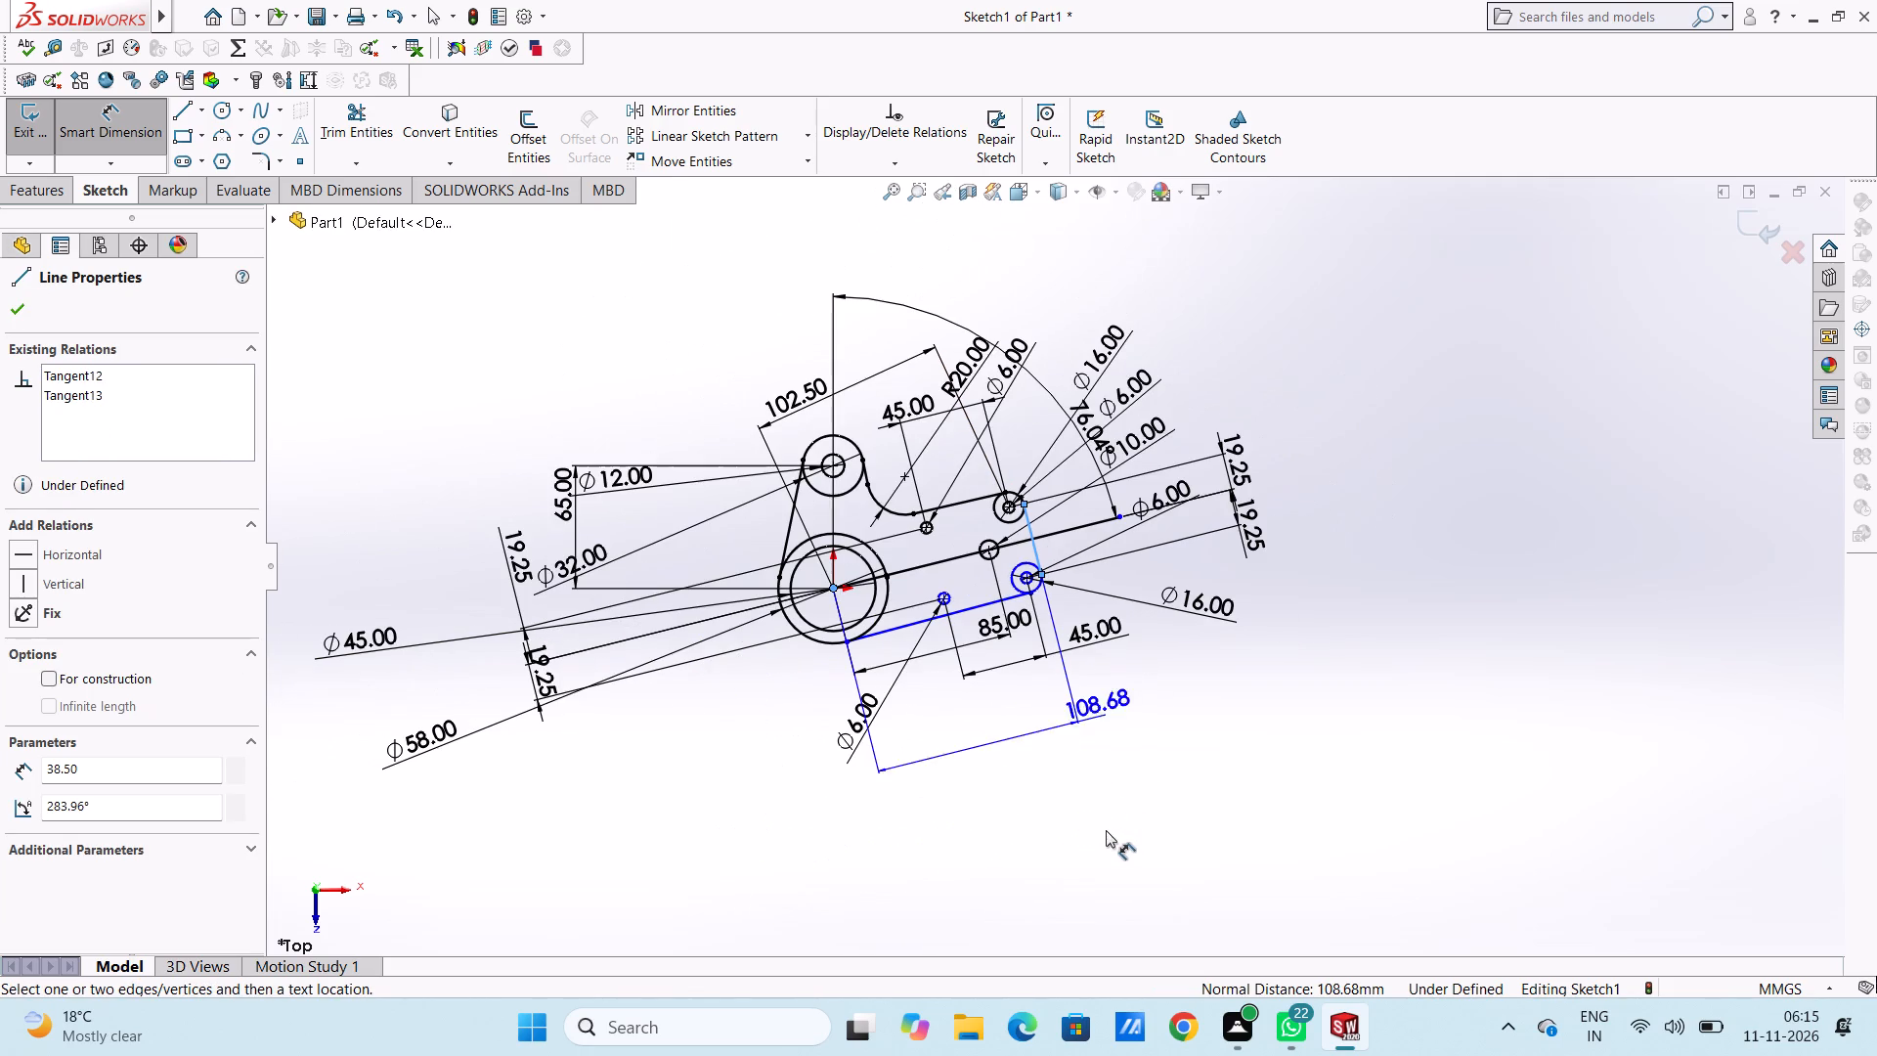
{"action": "left_click", "coordinate": [1113, 747]}
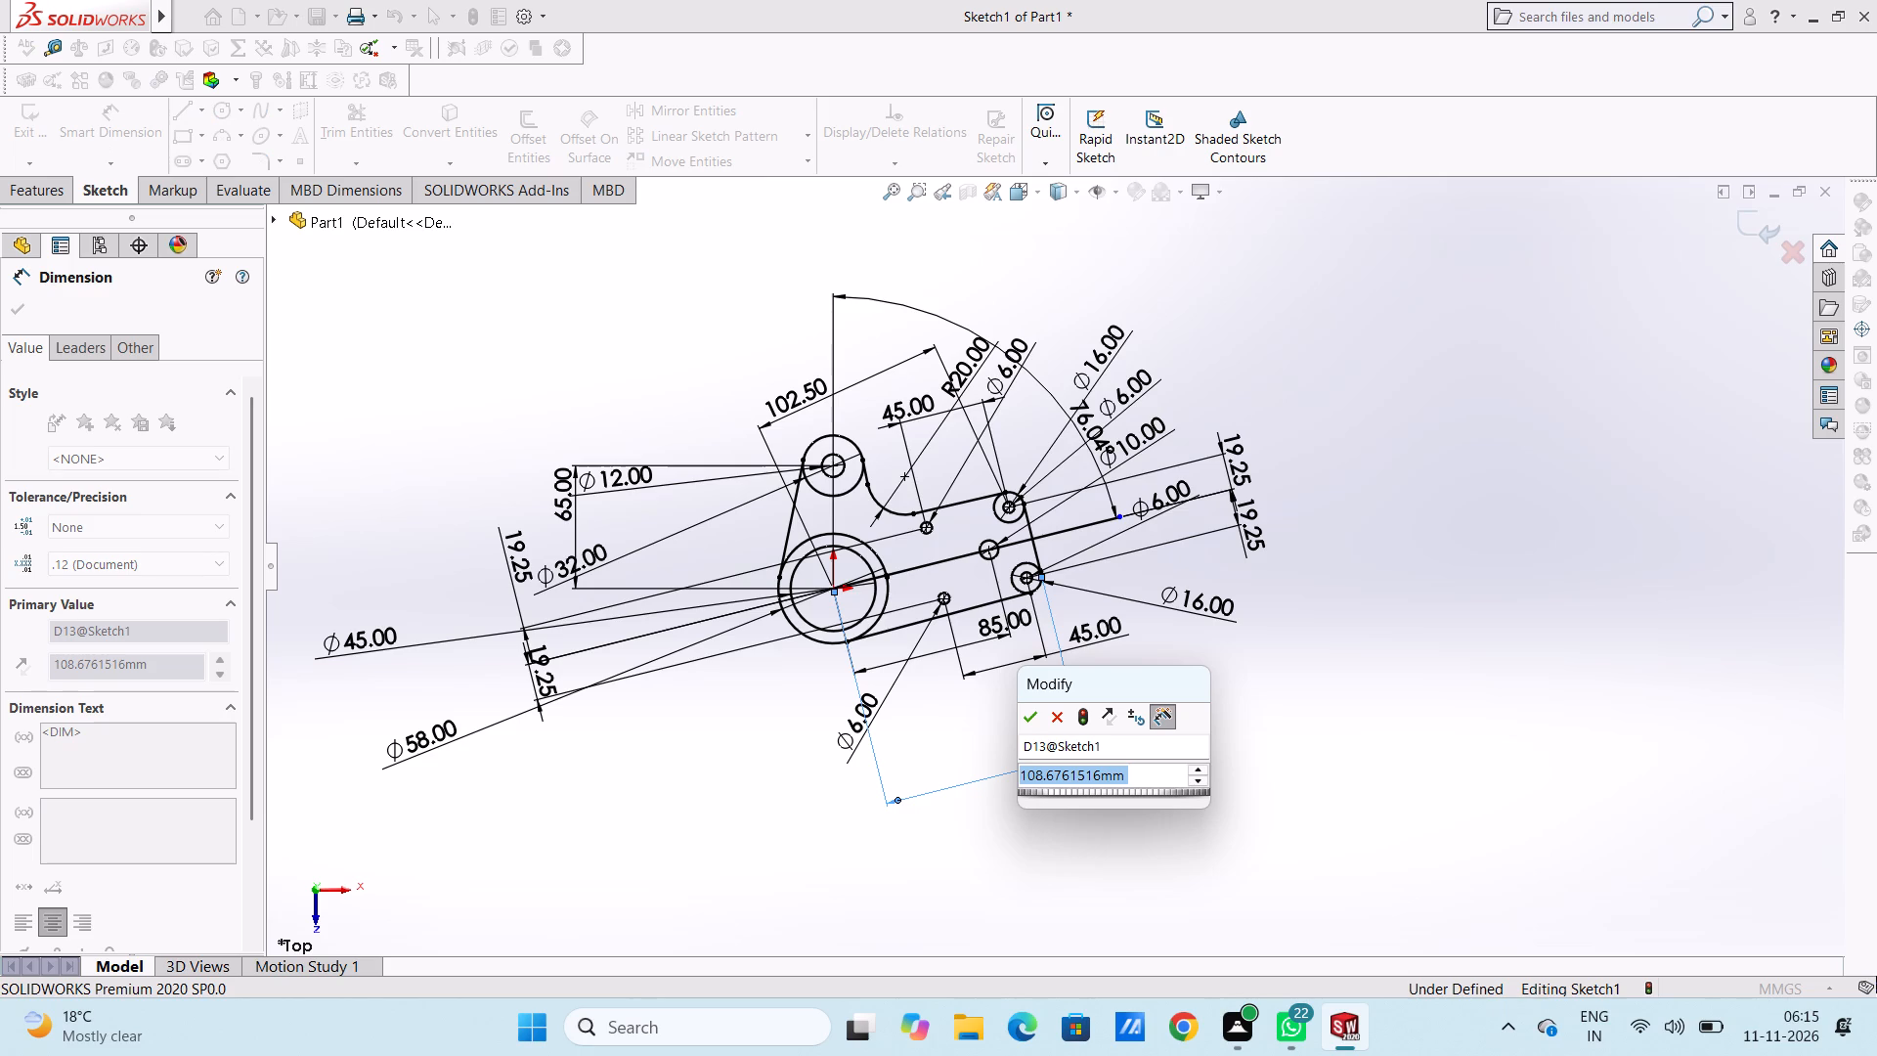
{"action": "type", "text": "11"}
{"action": "type", "text": "0."}
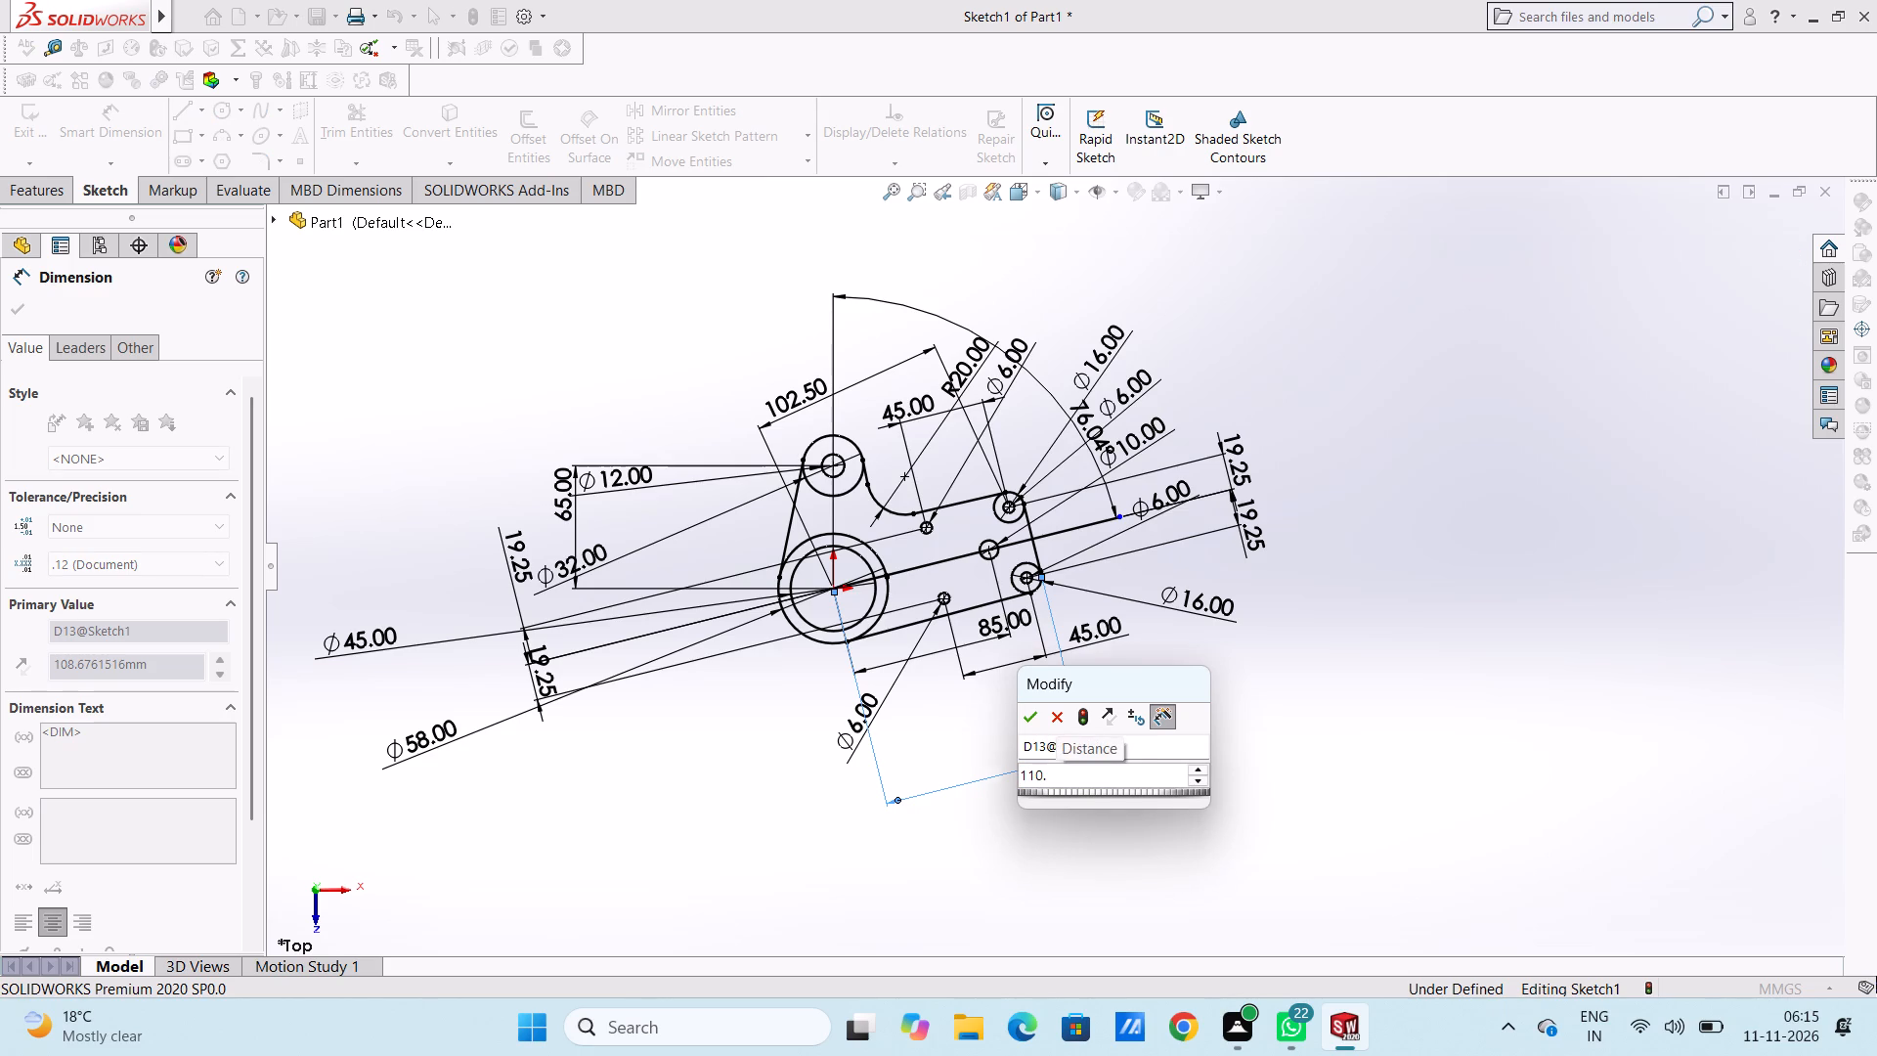
{"action": "key", "text": "5"}
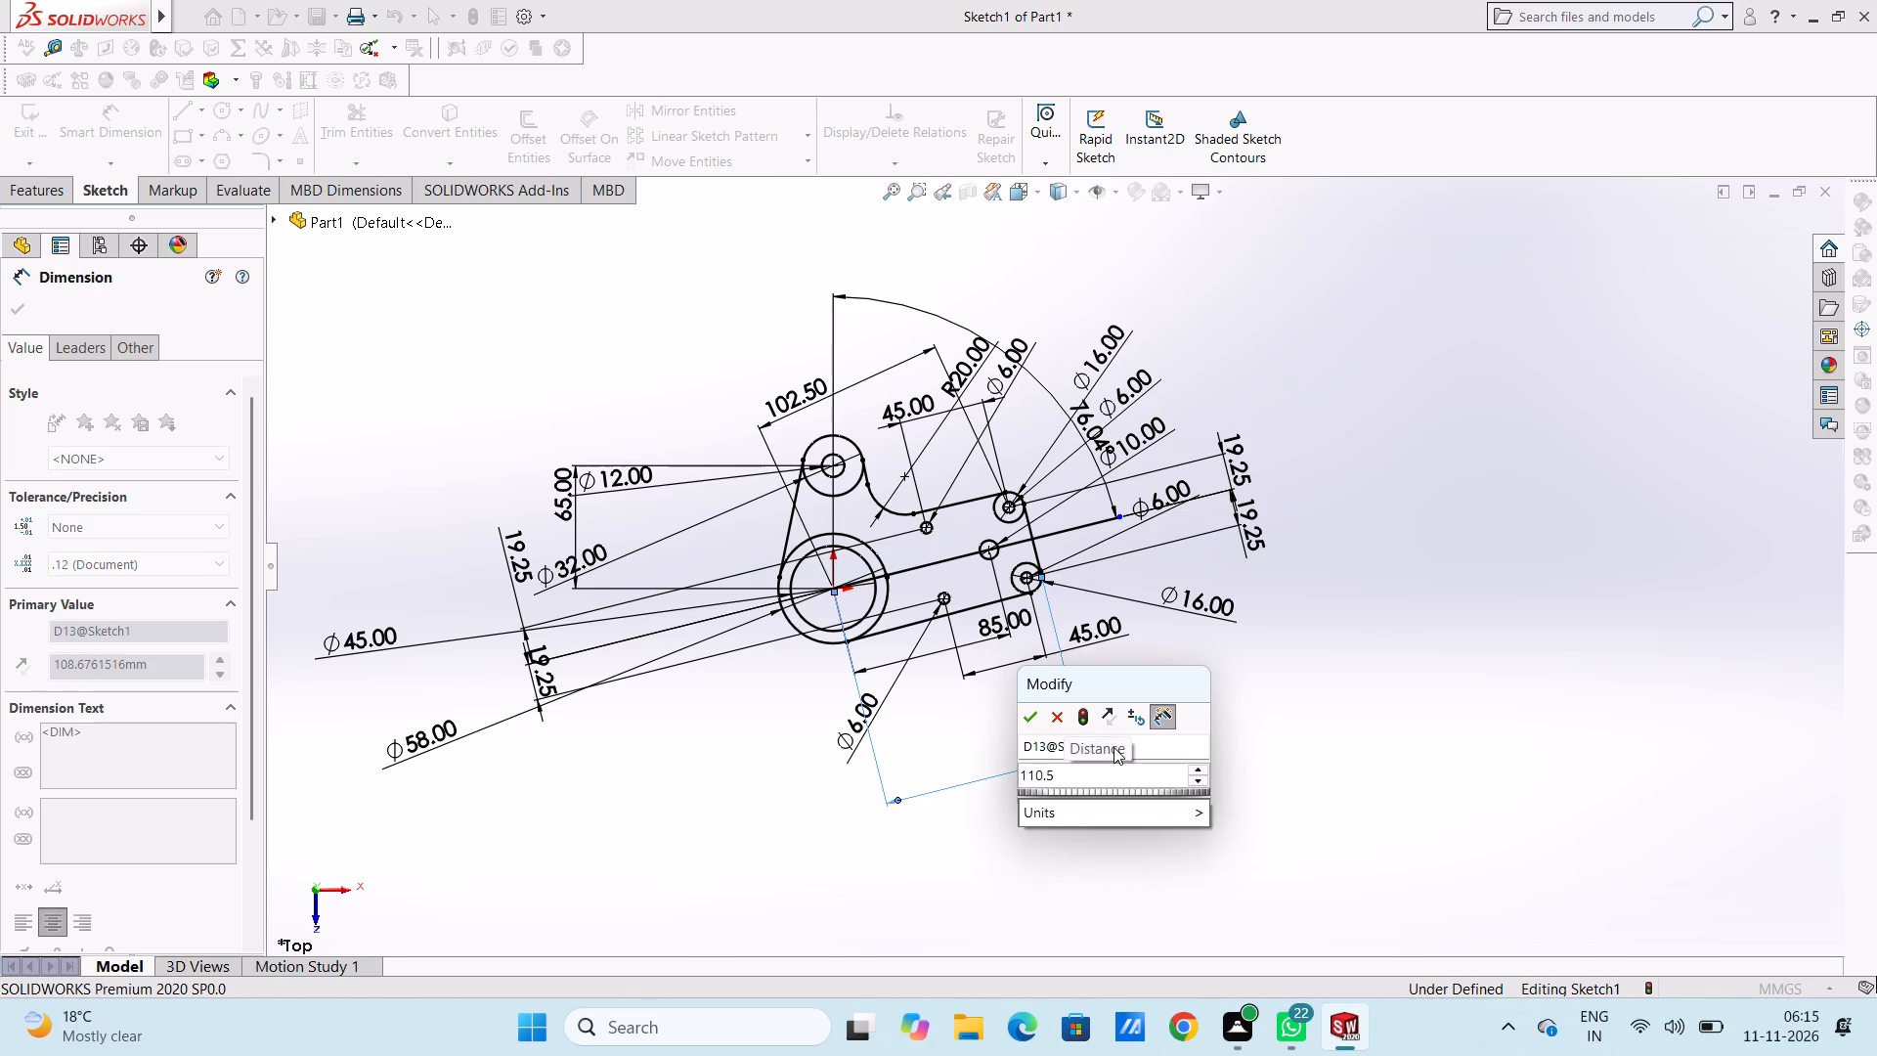
{"action": "key", "text": "0"}
{"action": "key", "text": "Return"}
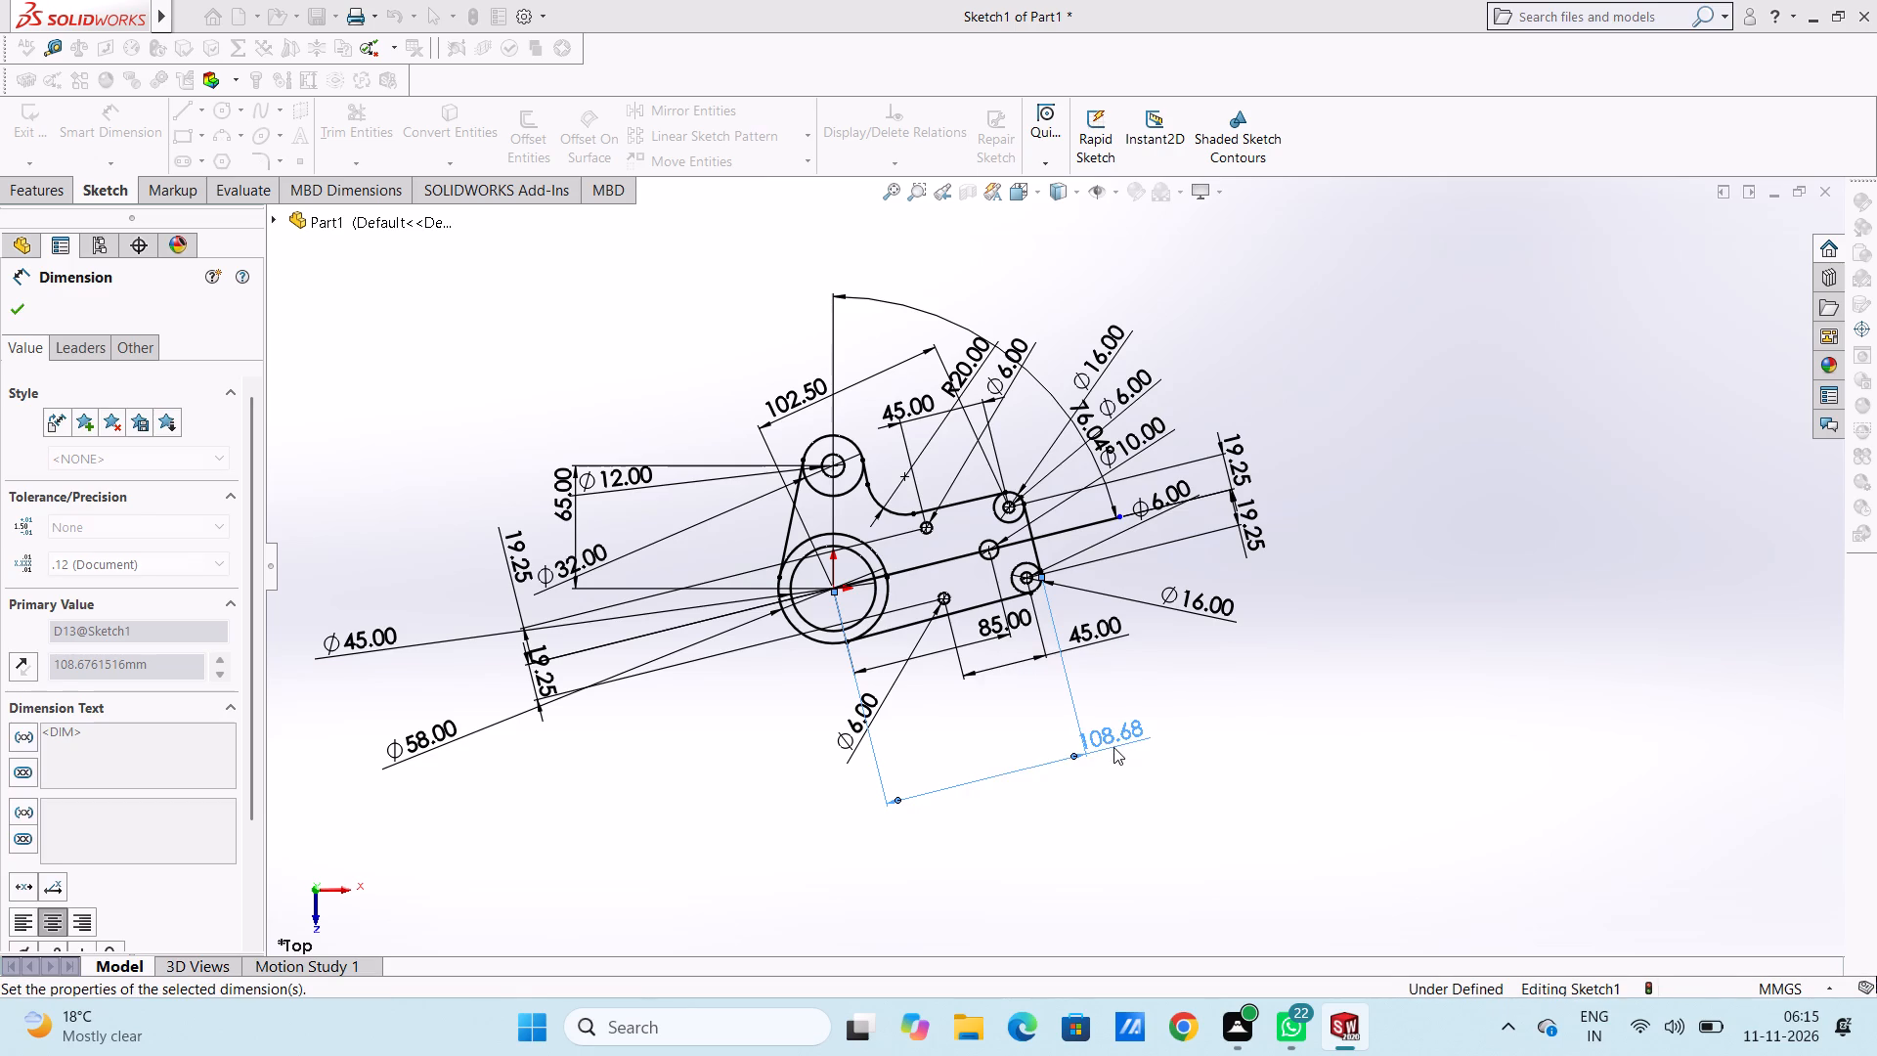
{"action": "left_click", "coordinate": [1113, 806]}
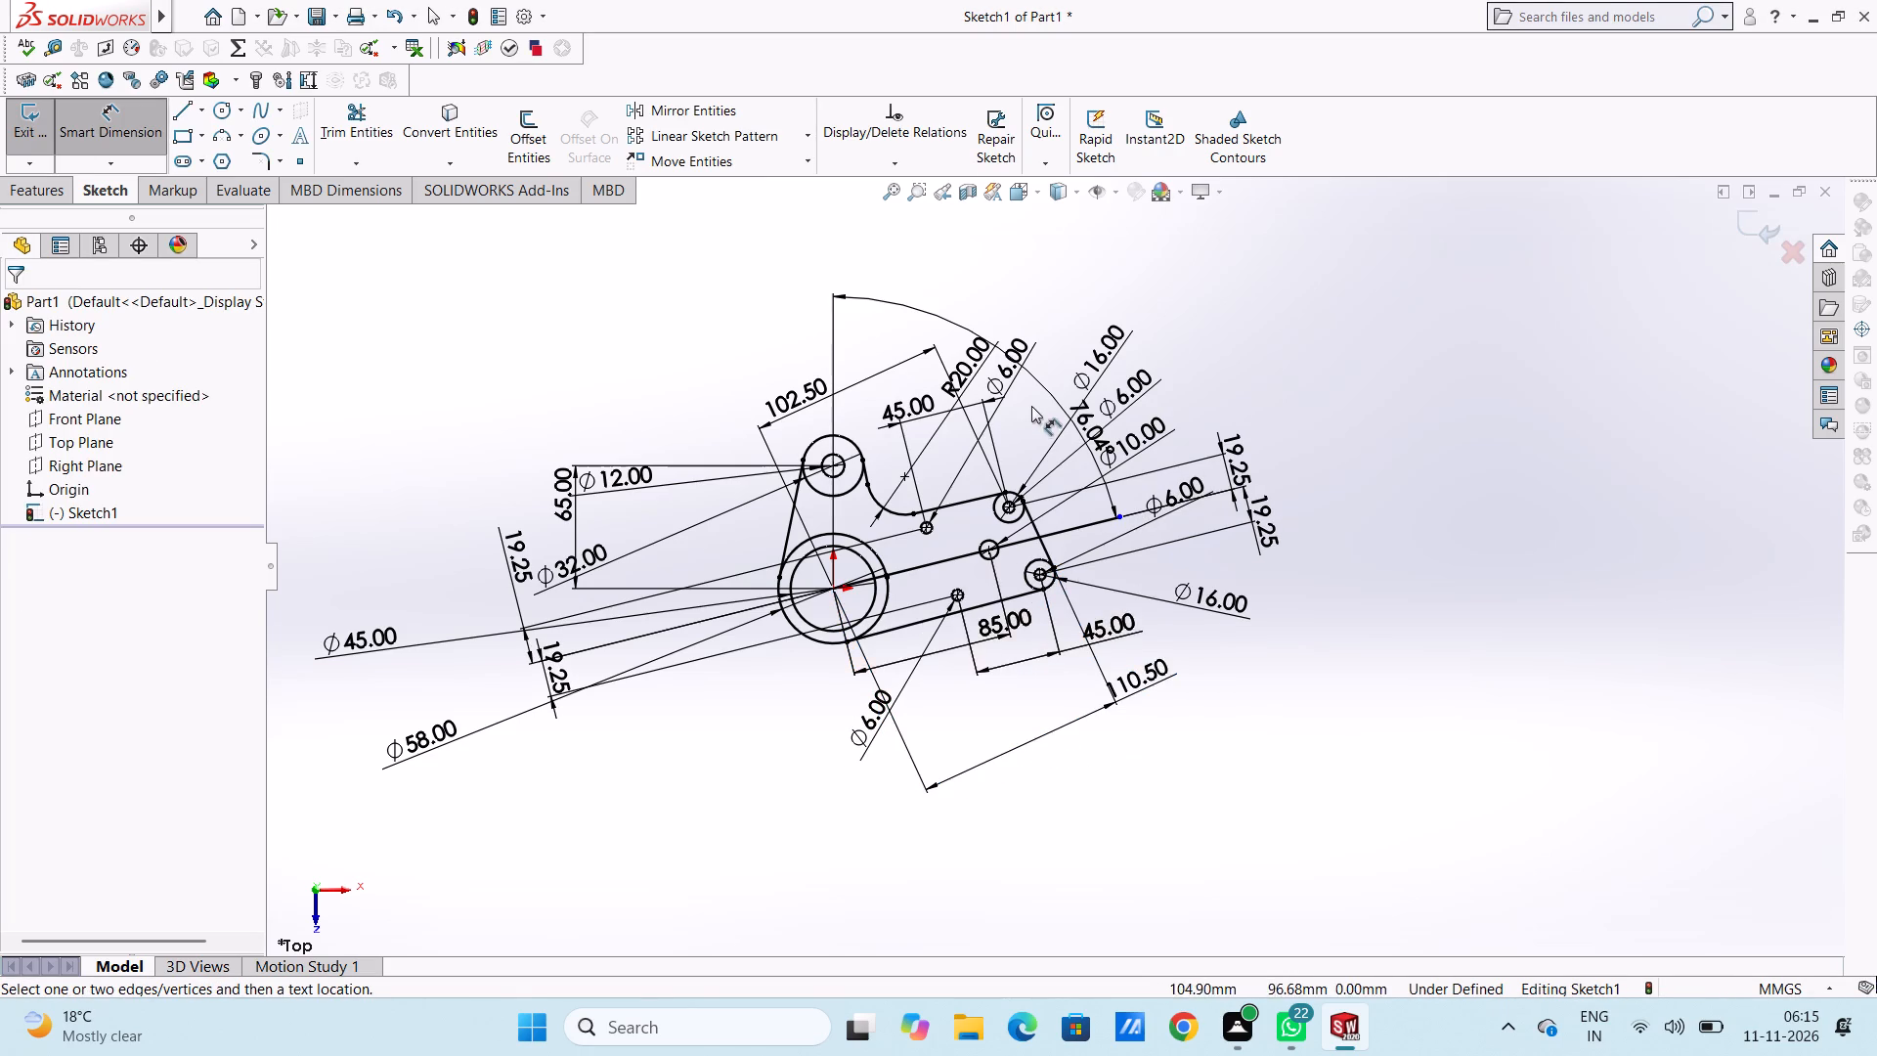
Delete the 102.50 mm dimension between the origin and the upper Ø16 circle's centre.
{"action": "scroll", "coordinate": [1016, 423], "scroll_direction": "down", "scroll_amount": 3}
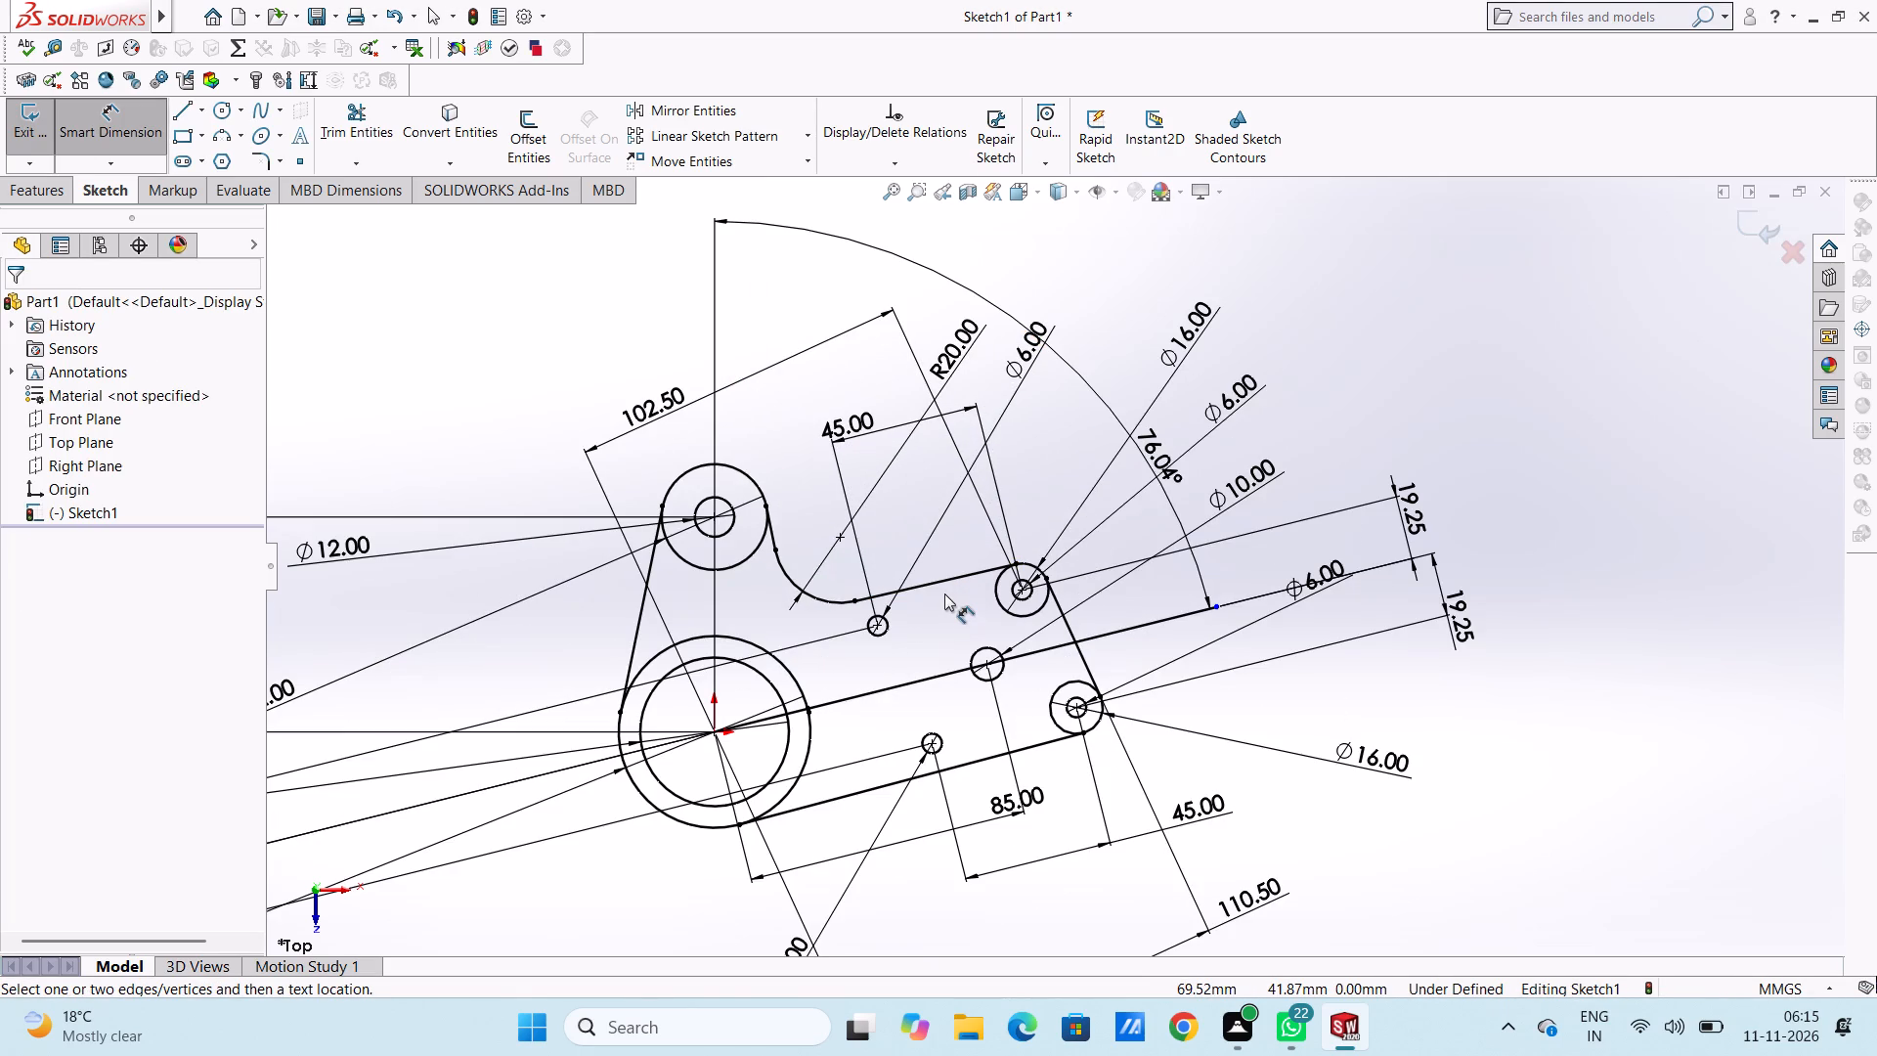
{"action": "scroll", "coordinate": [956, 611], "scroll_direction": "up", "scroll_amount": 5}
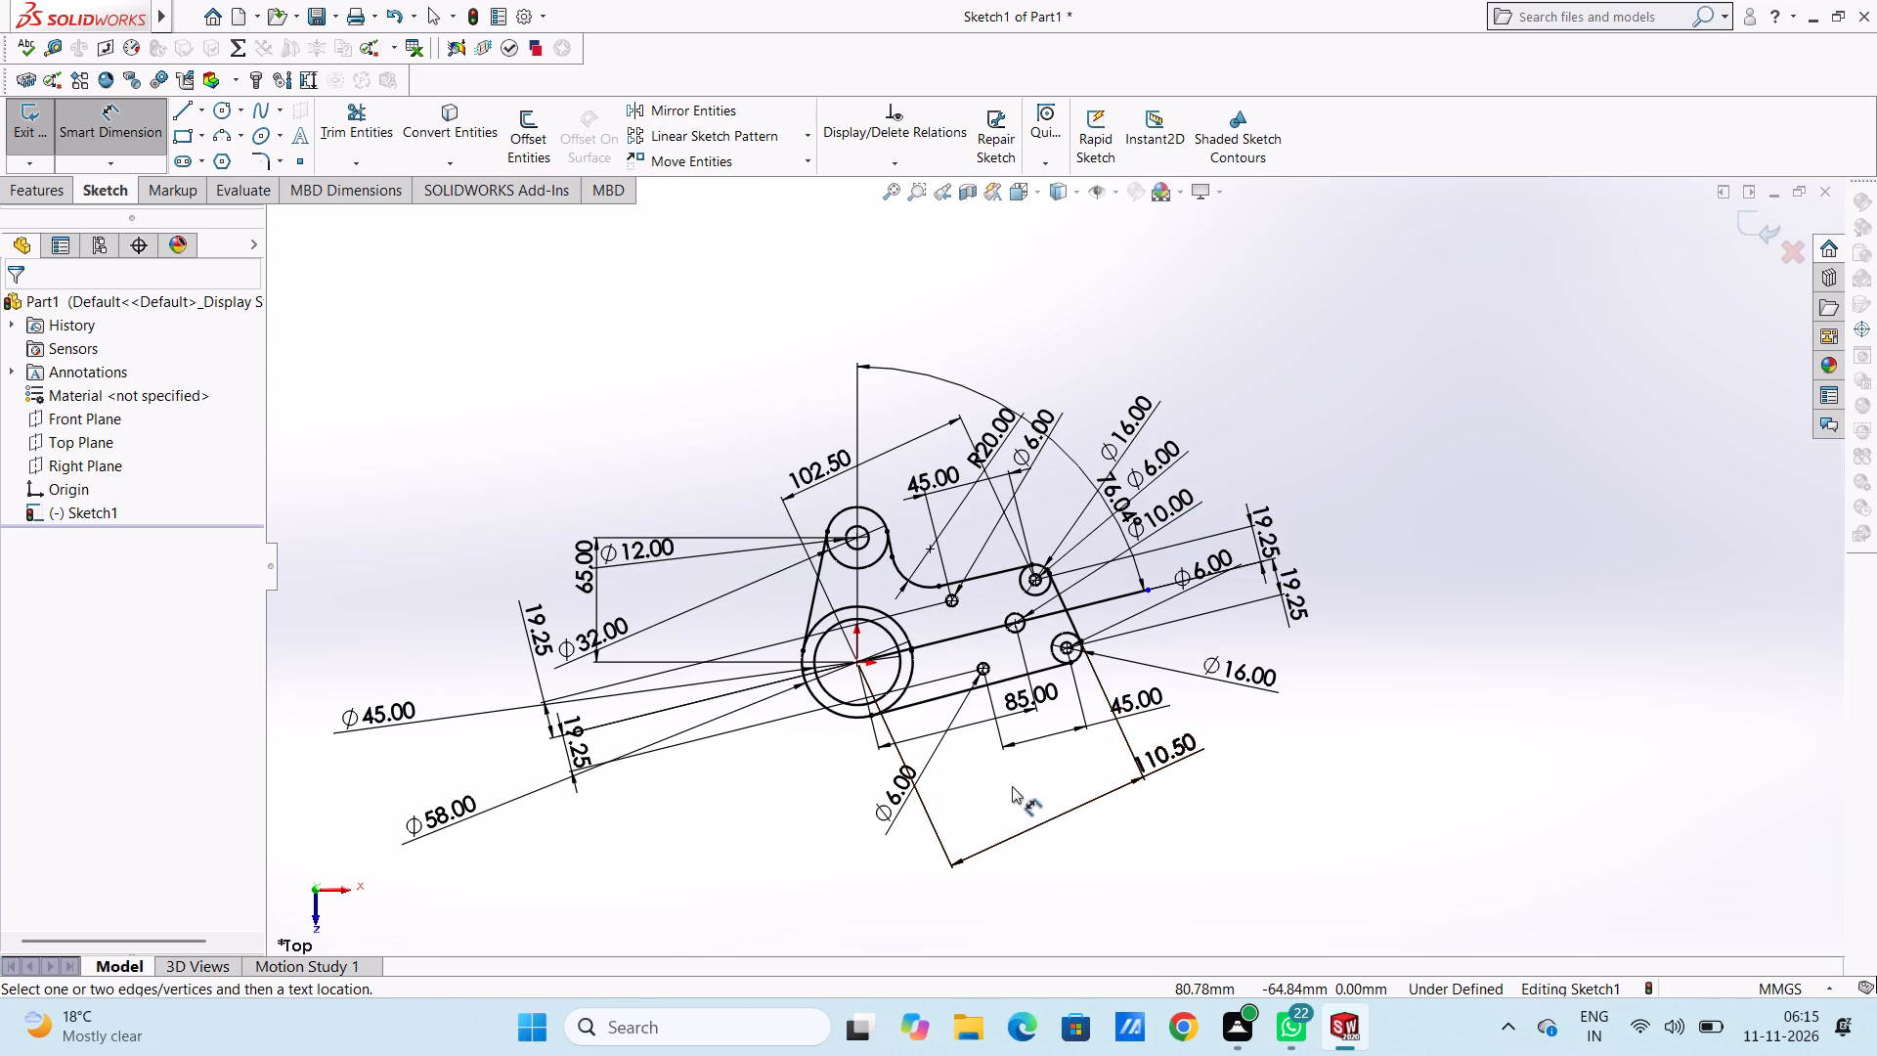
{"action": "left_click", "coordinate": [126, 134]}
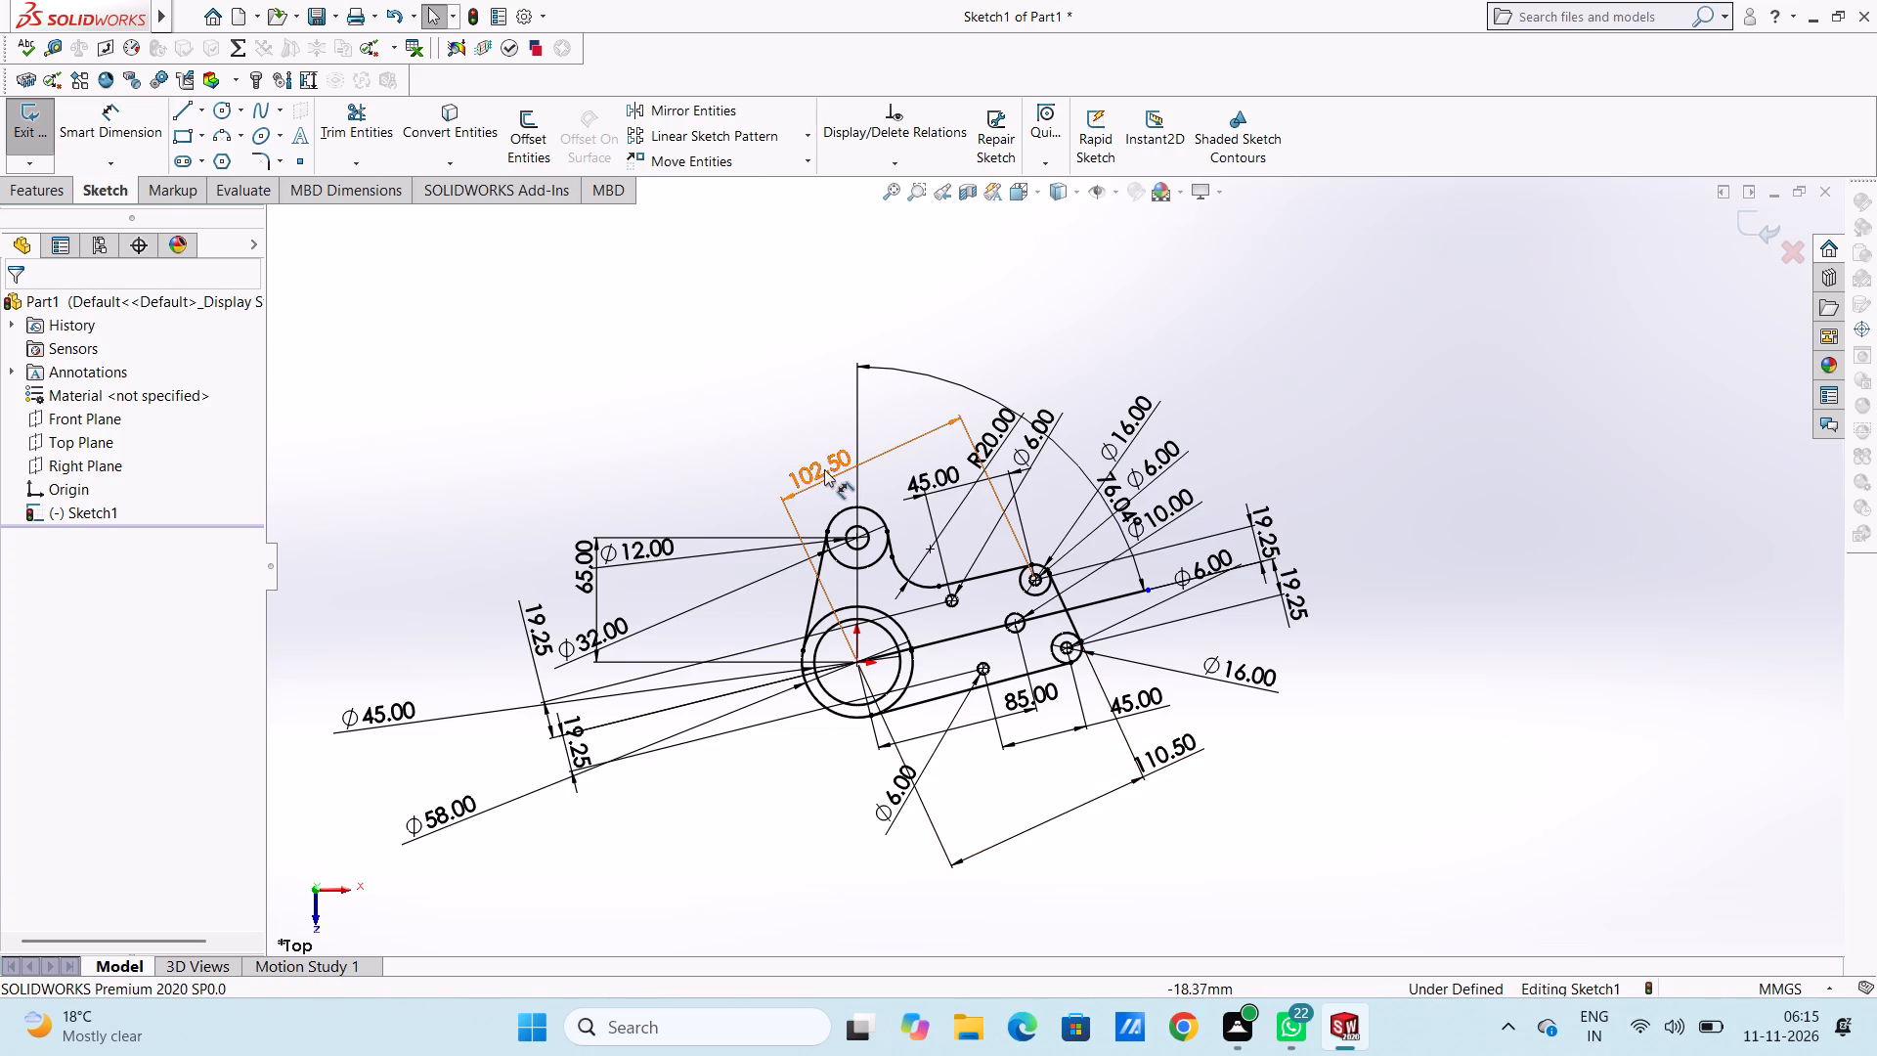
{"action": "left_click", "coordinate": [824, 470]}
{"action": "right_click", "coordinate": [684, 342]}
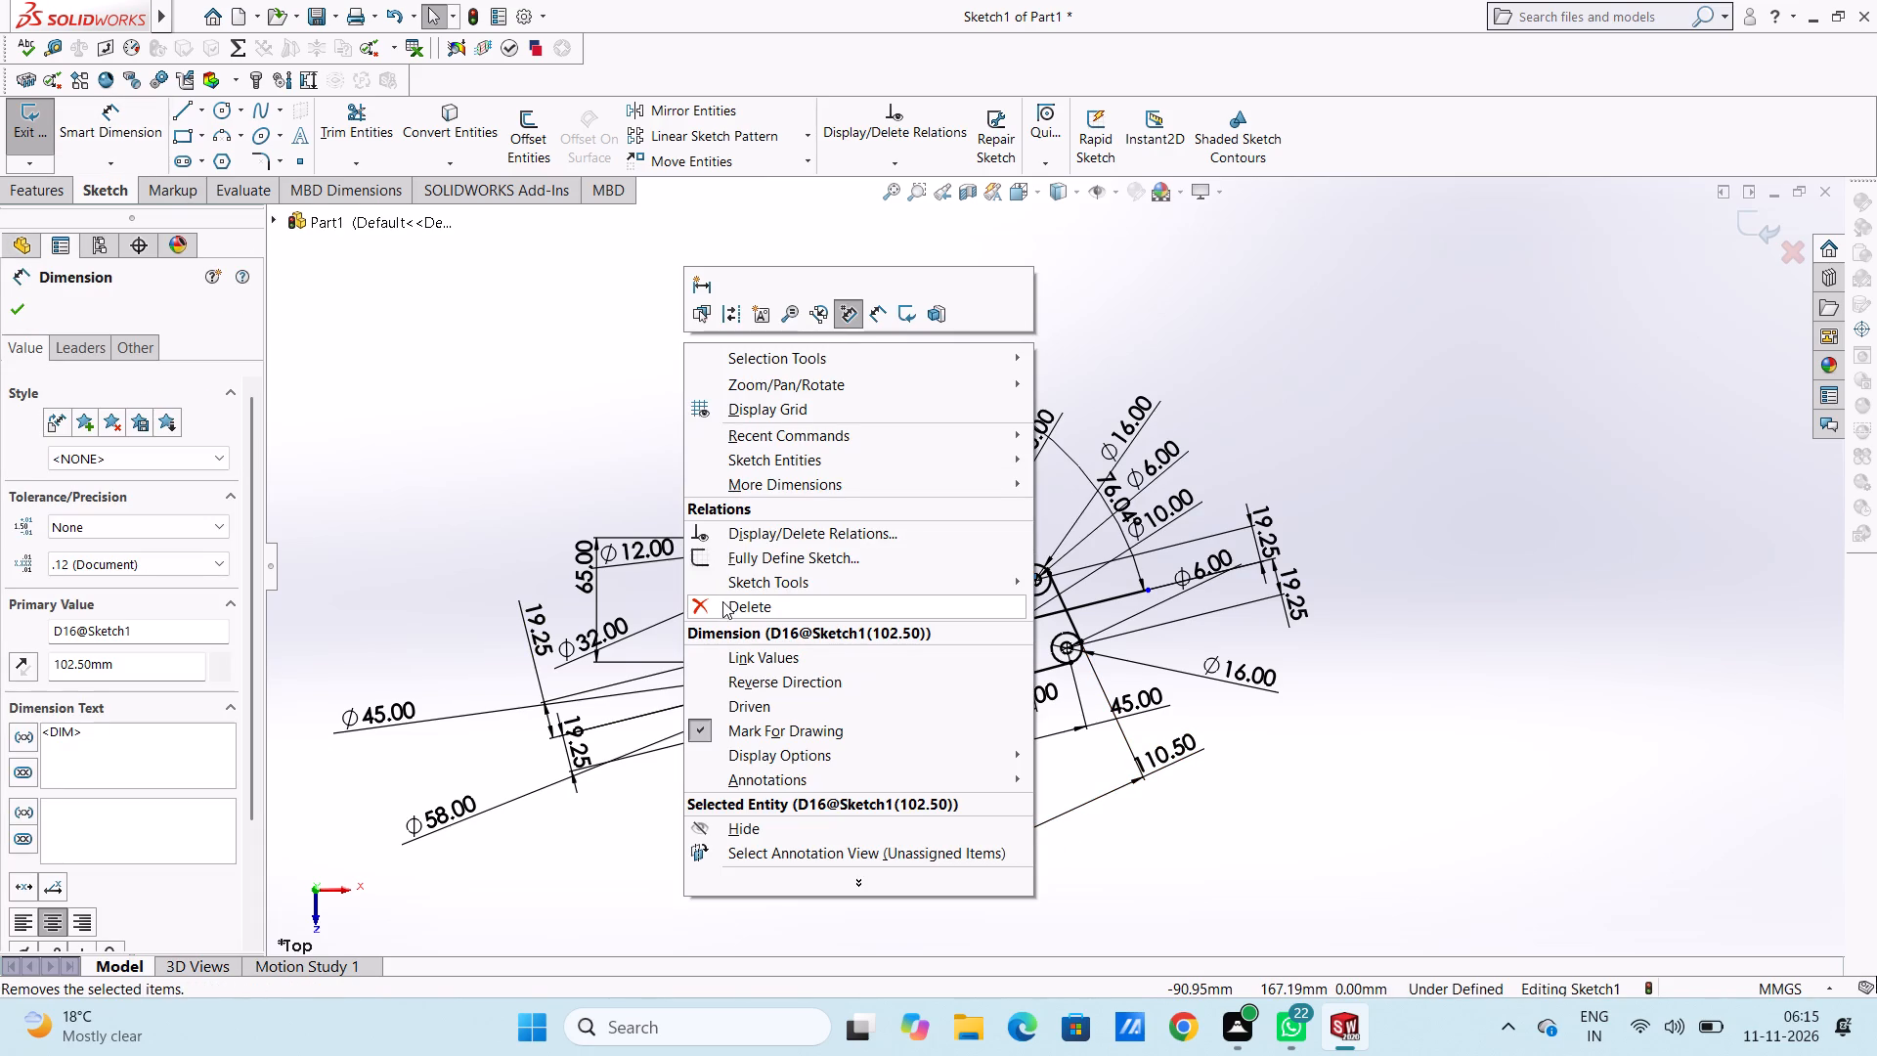
{"action": "left_click", "coordinate": [723, 601]}
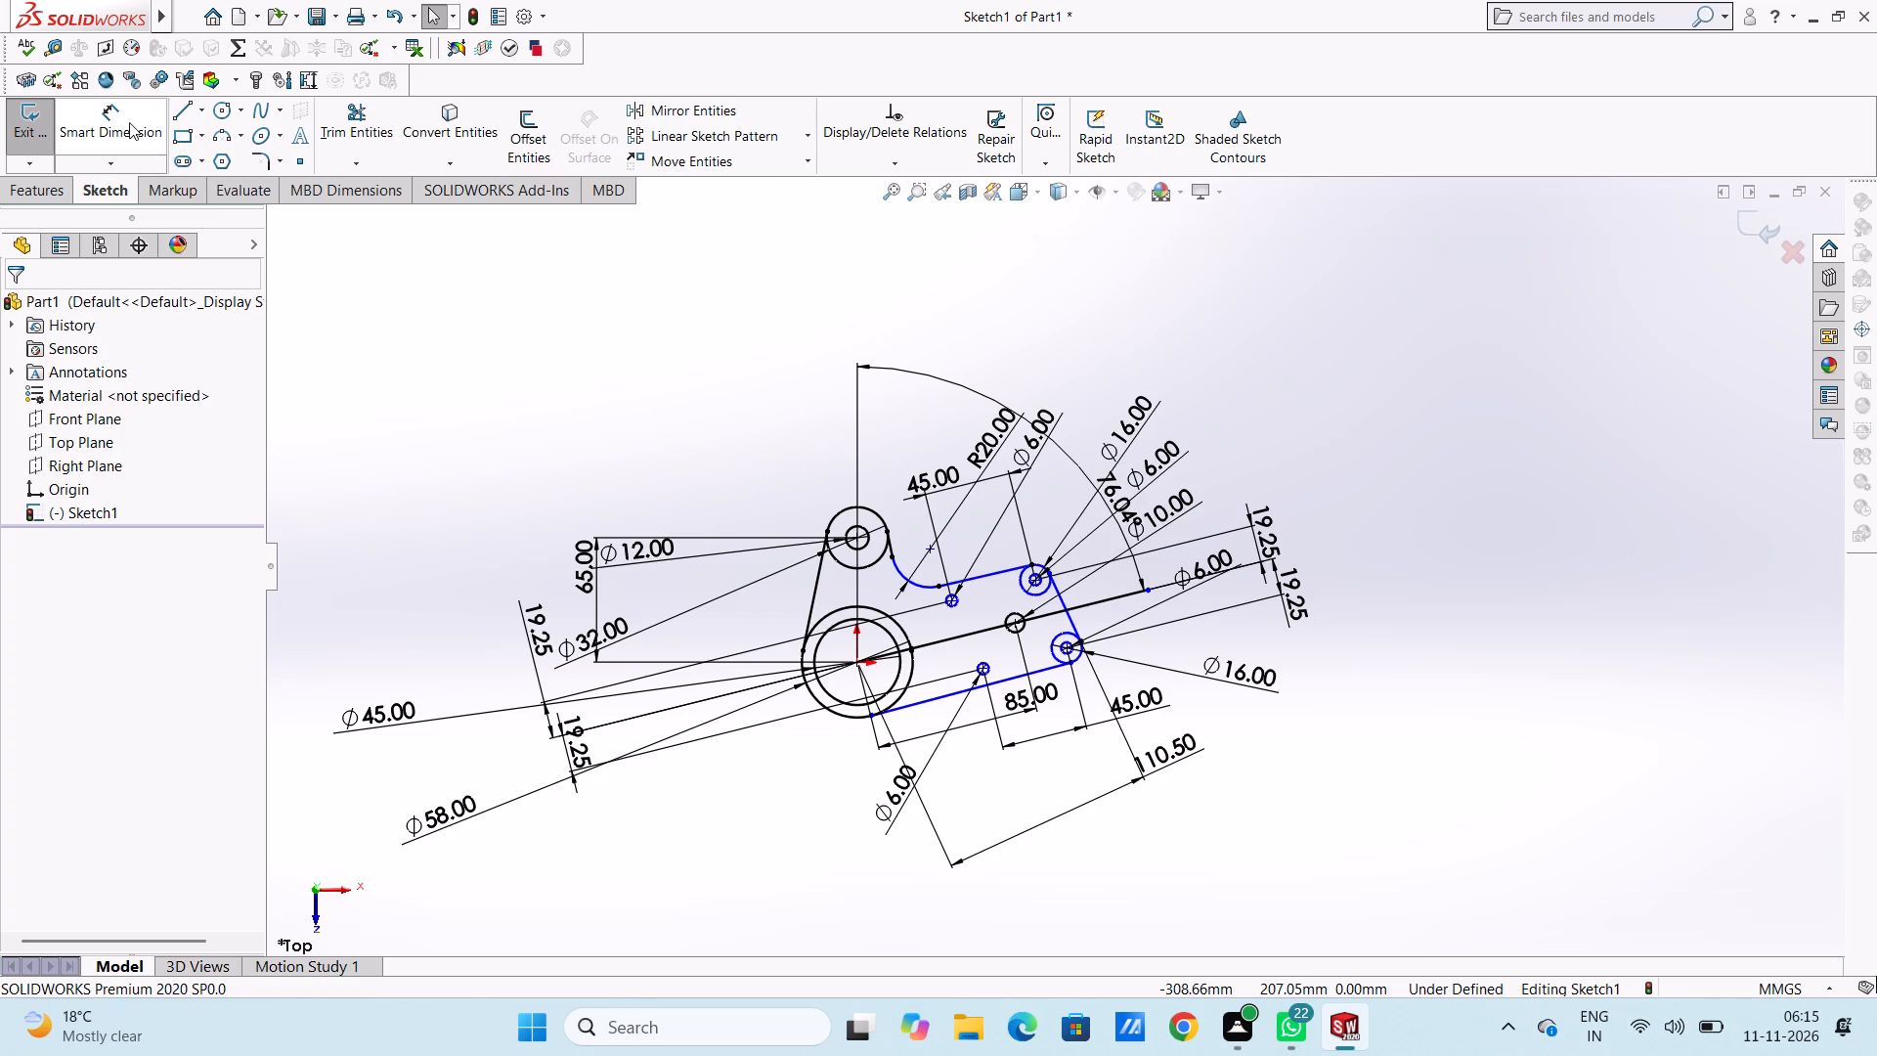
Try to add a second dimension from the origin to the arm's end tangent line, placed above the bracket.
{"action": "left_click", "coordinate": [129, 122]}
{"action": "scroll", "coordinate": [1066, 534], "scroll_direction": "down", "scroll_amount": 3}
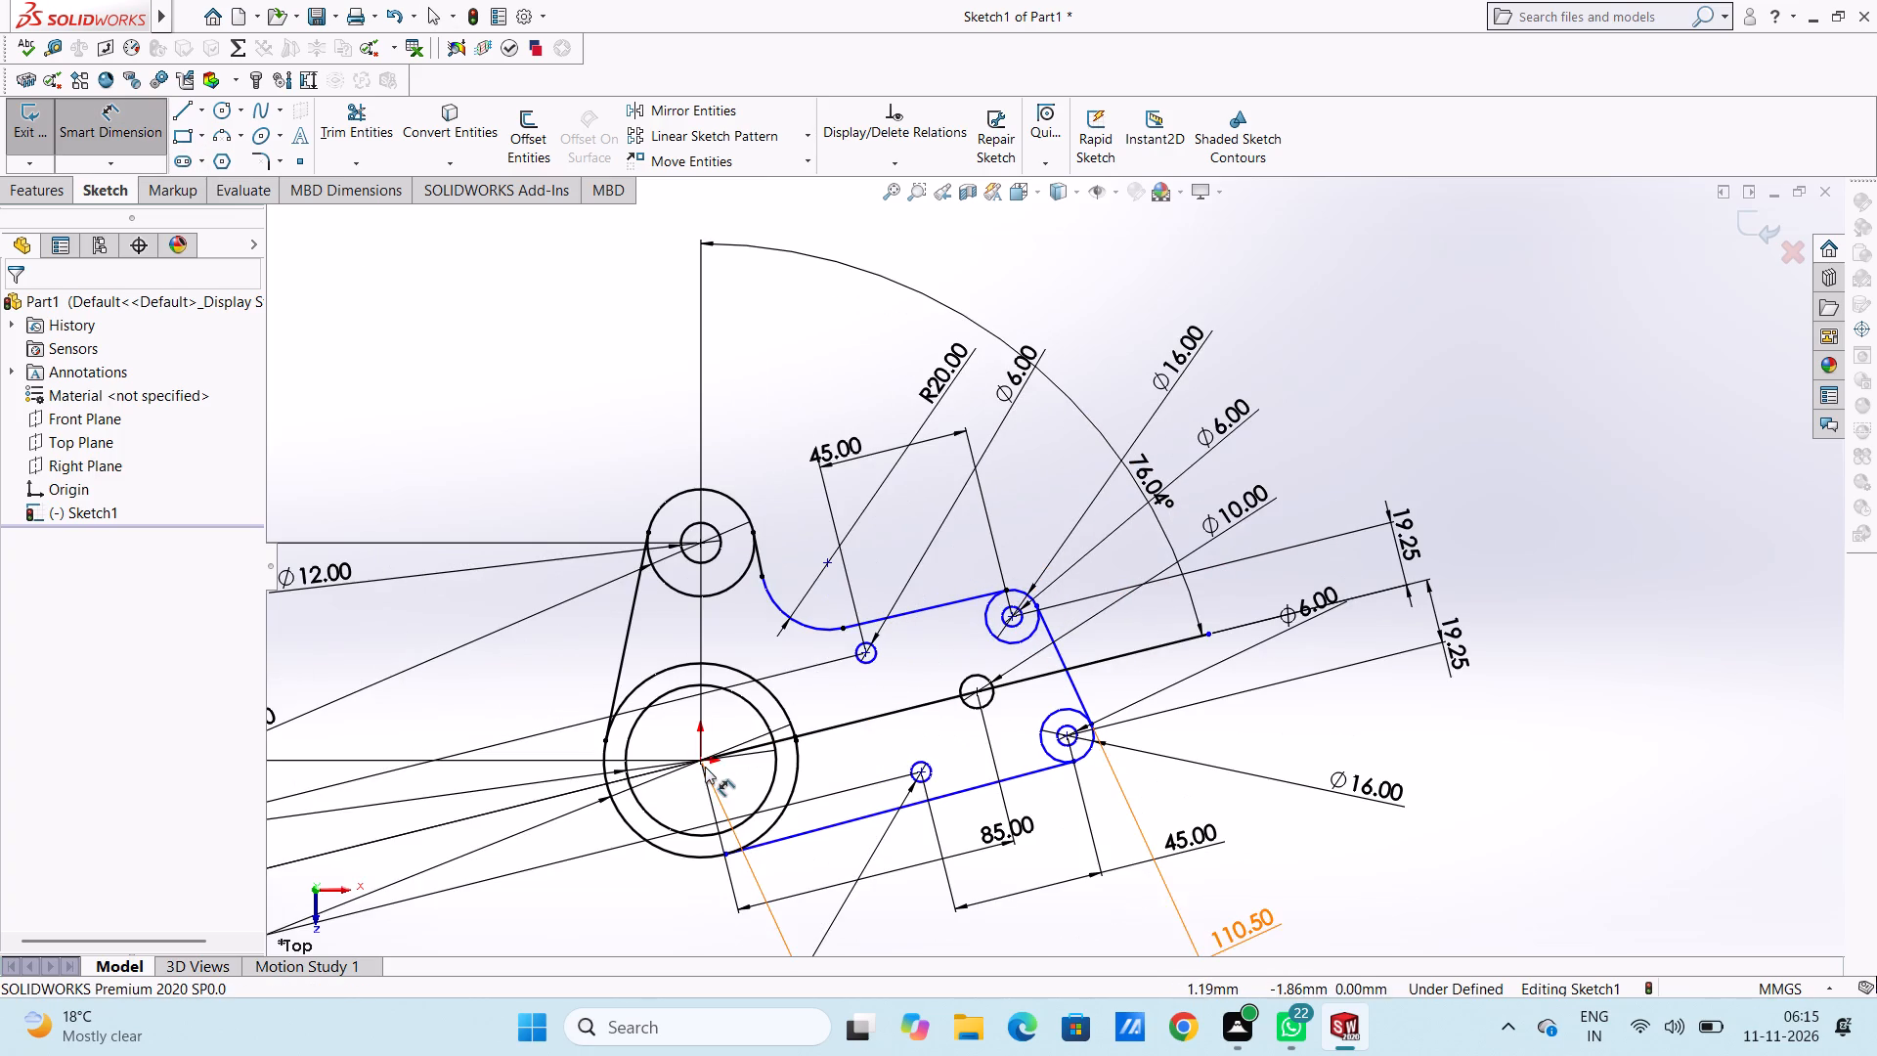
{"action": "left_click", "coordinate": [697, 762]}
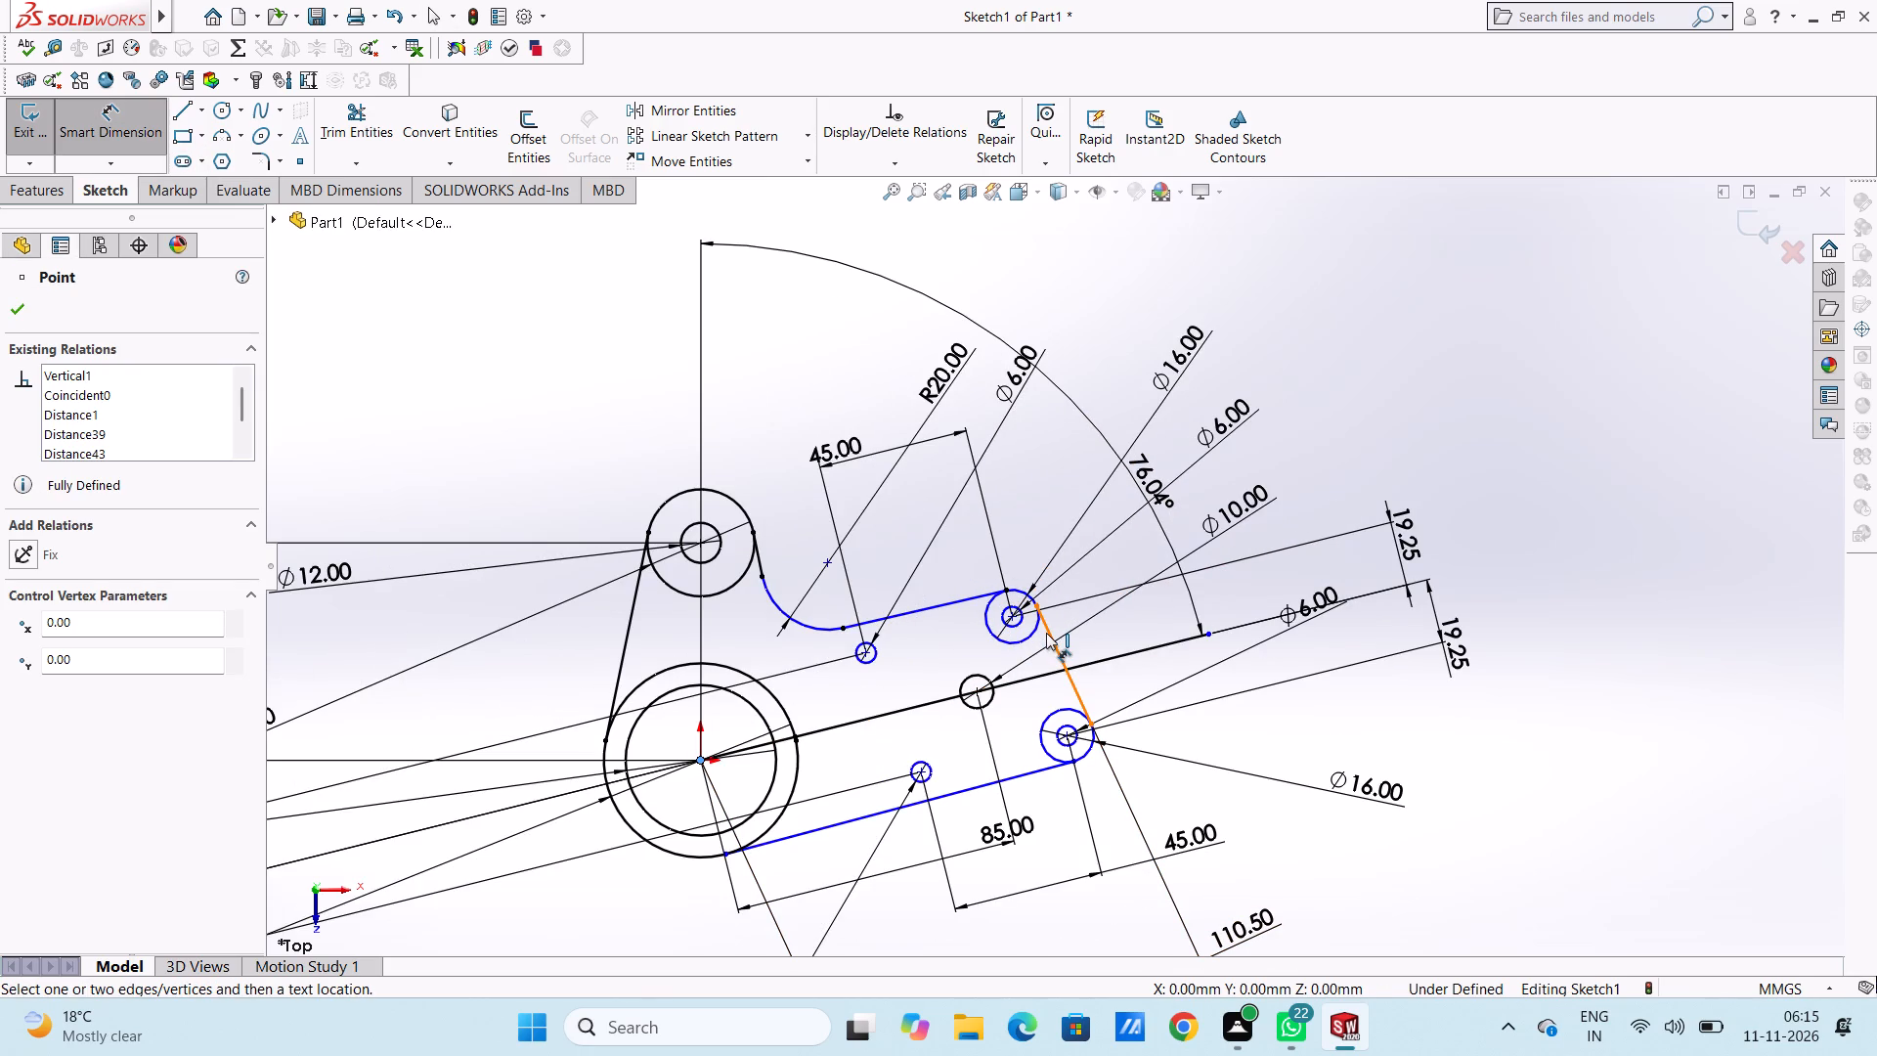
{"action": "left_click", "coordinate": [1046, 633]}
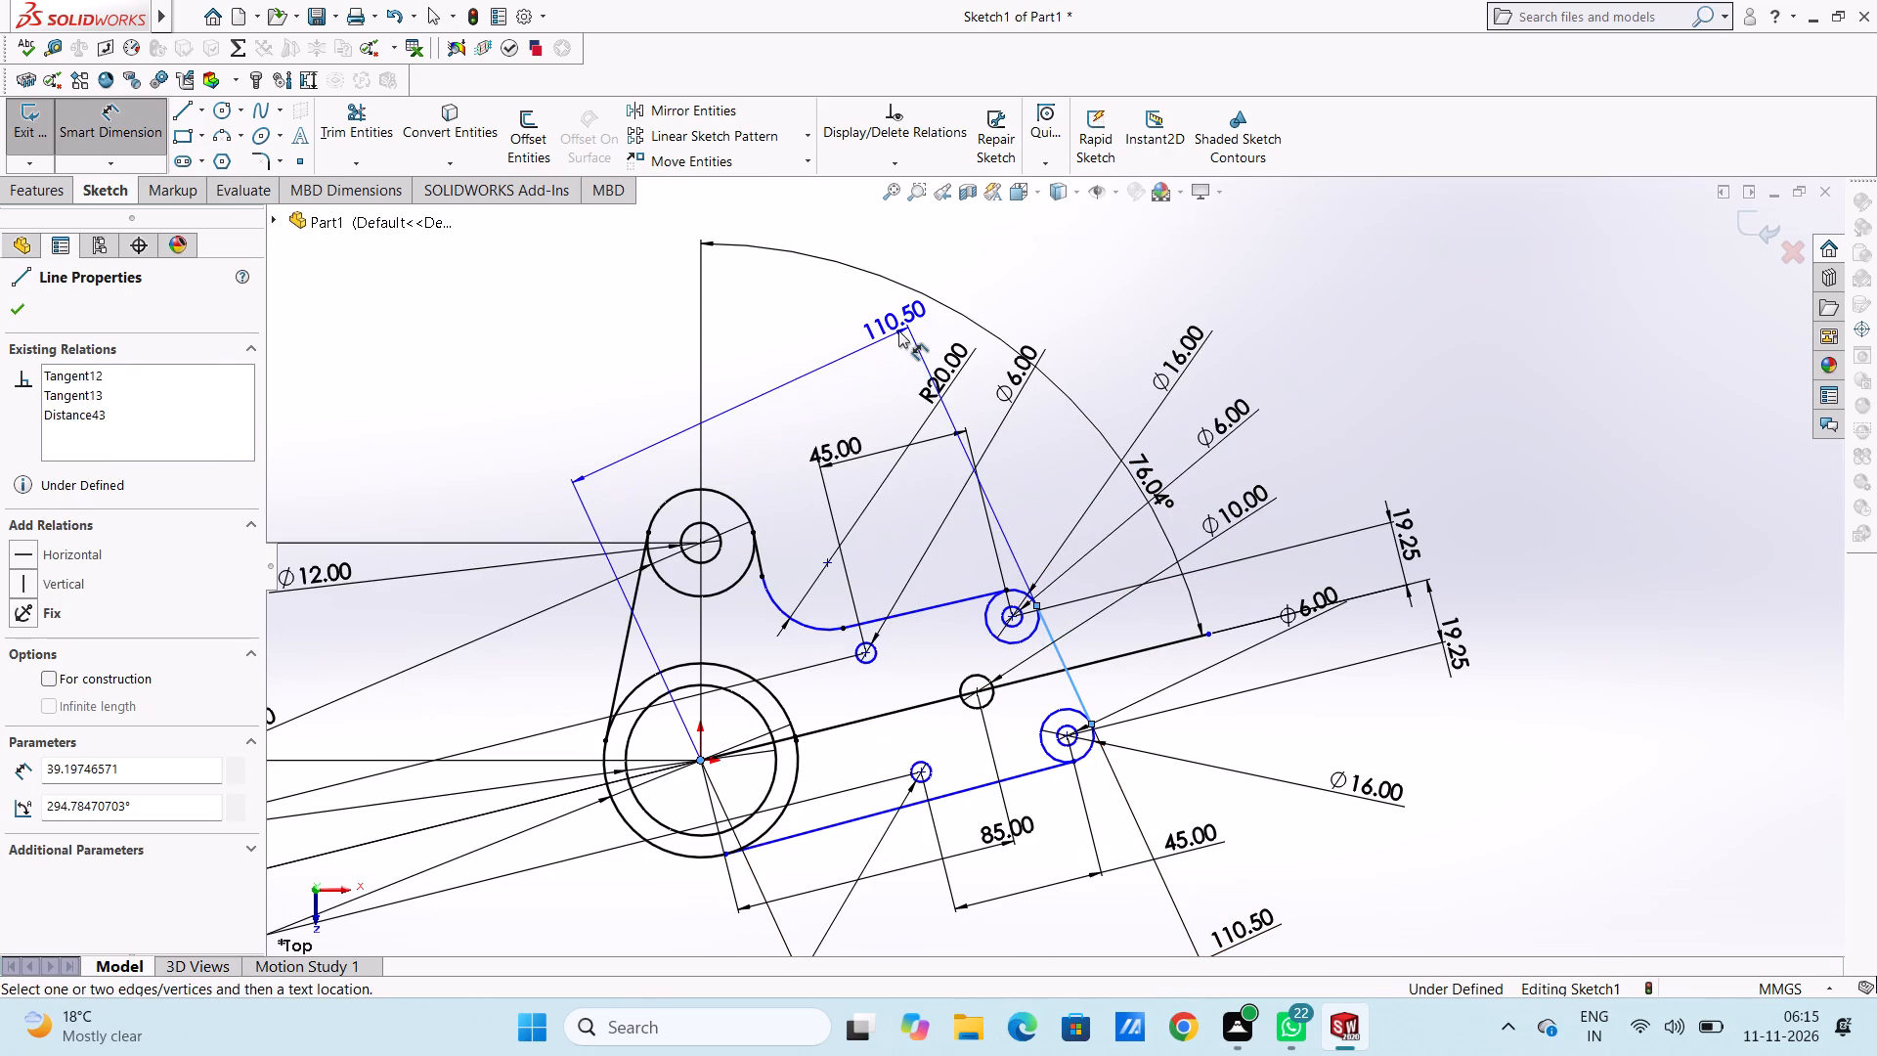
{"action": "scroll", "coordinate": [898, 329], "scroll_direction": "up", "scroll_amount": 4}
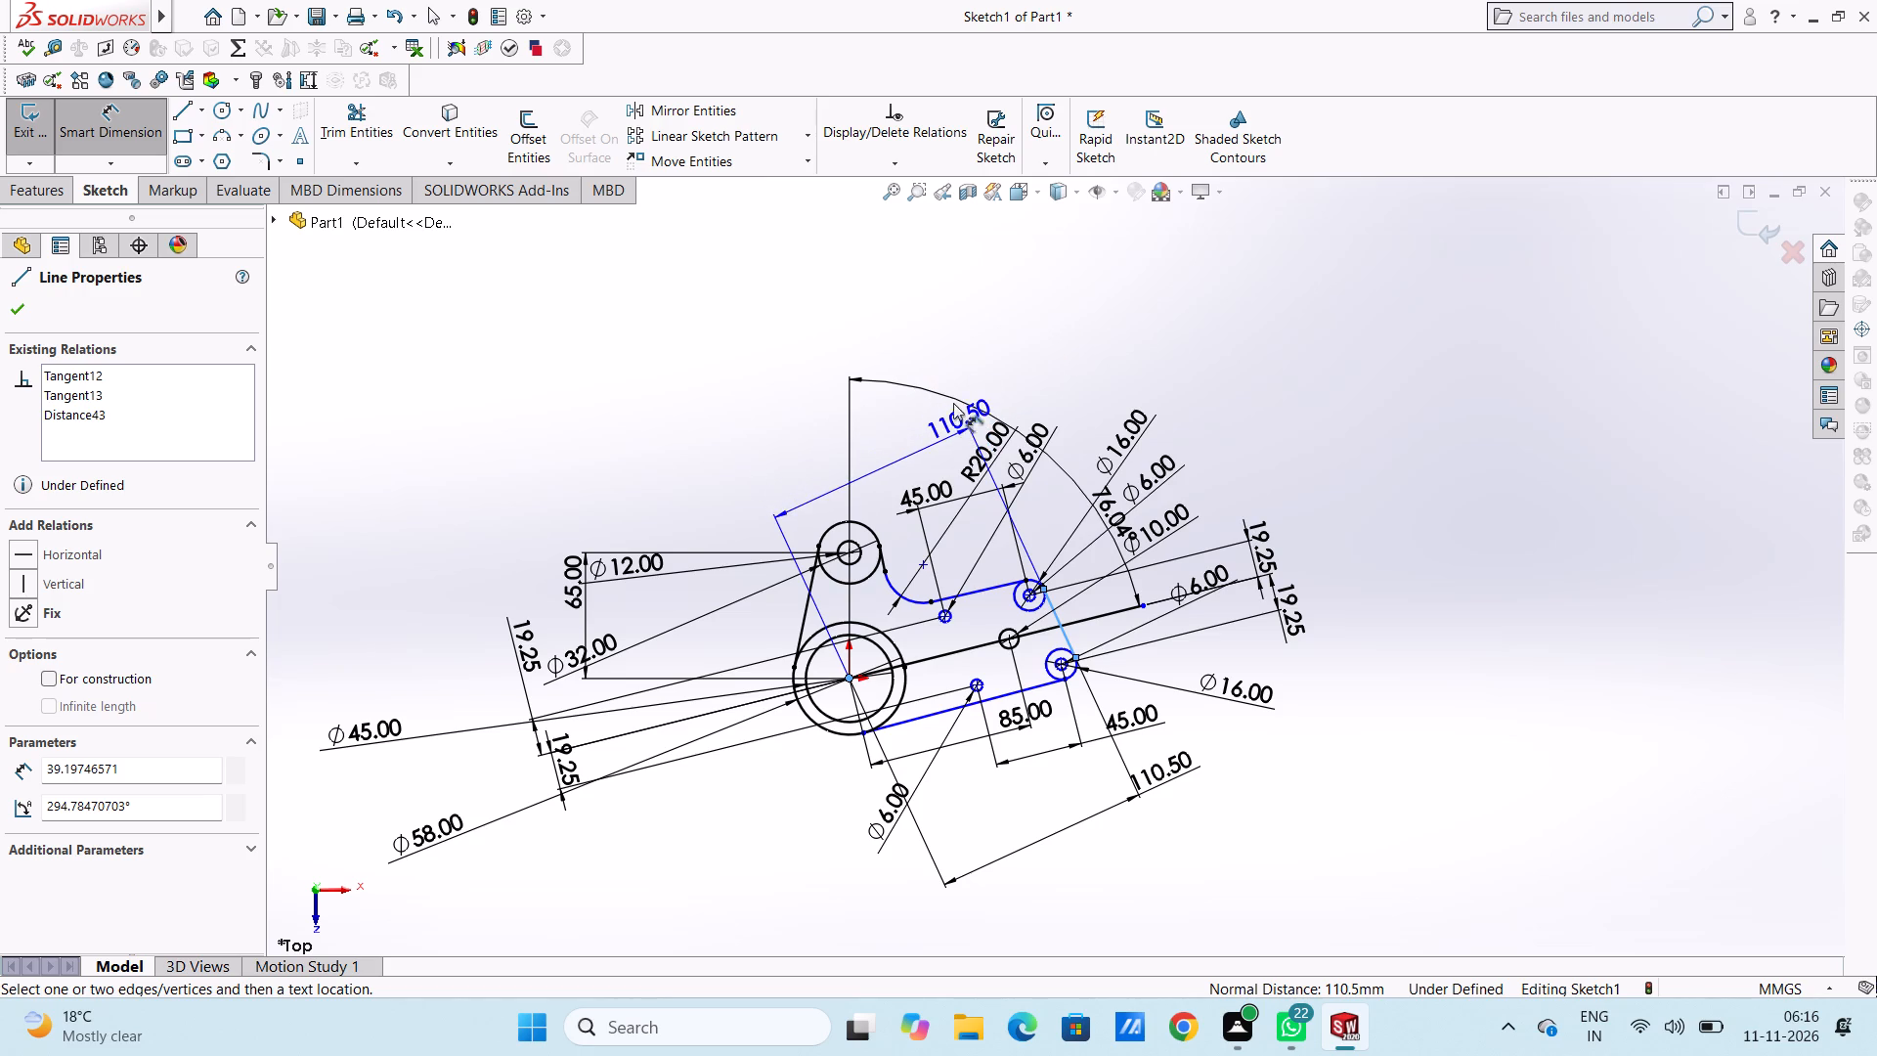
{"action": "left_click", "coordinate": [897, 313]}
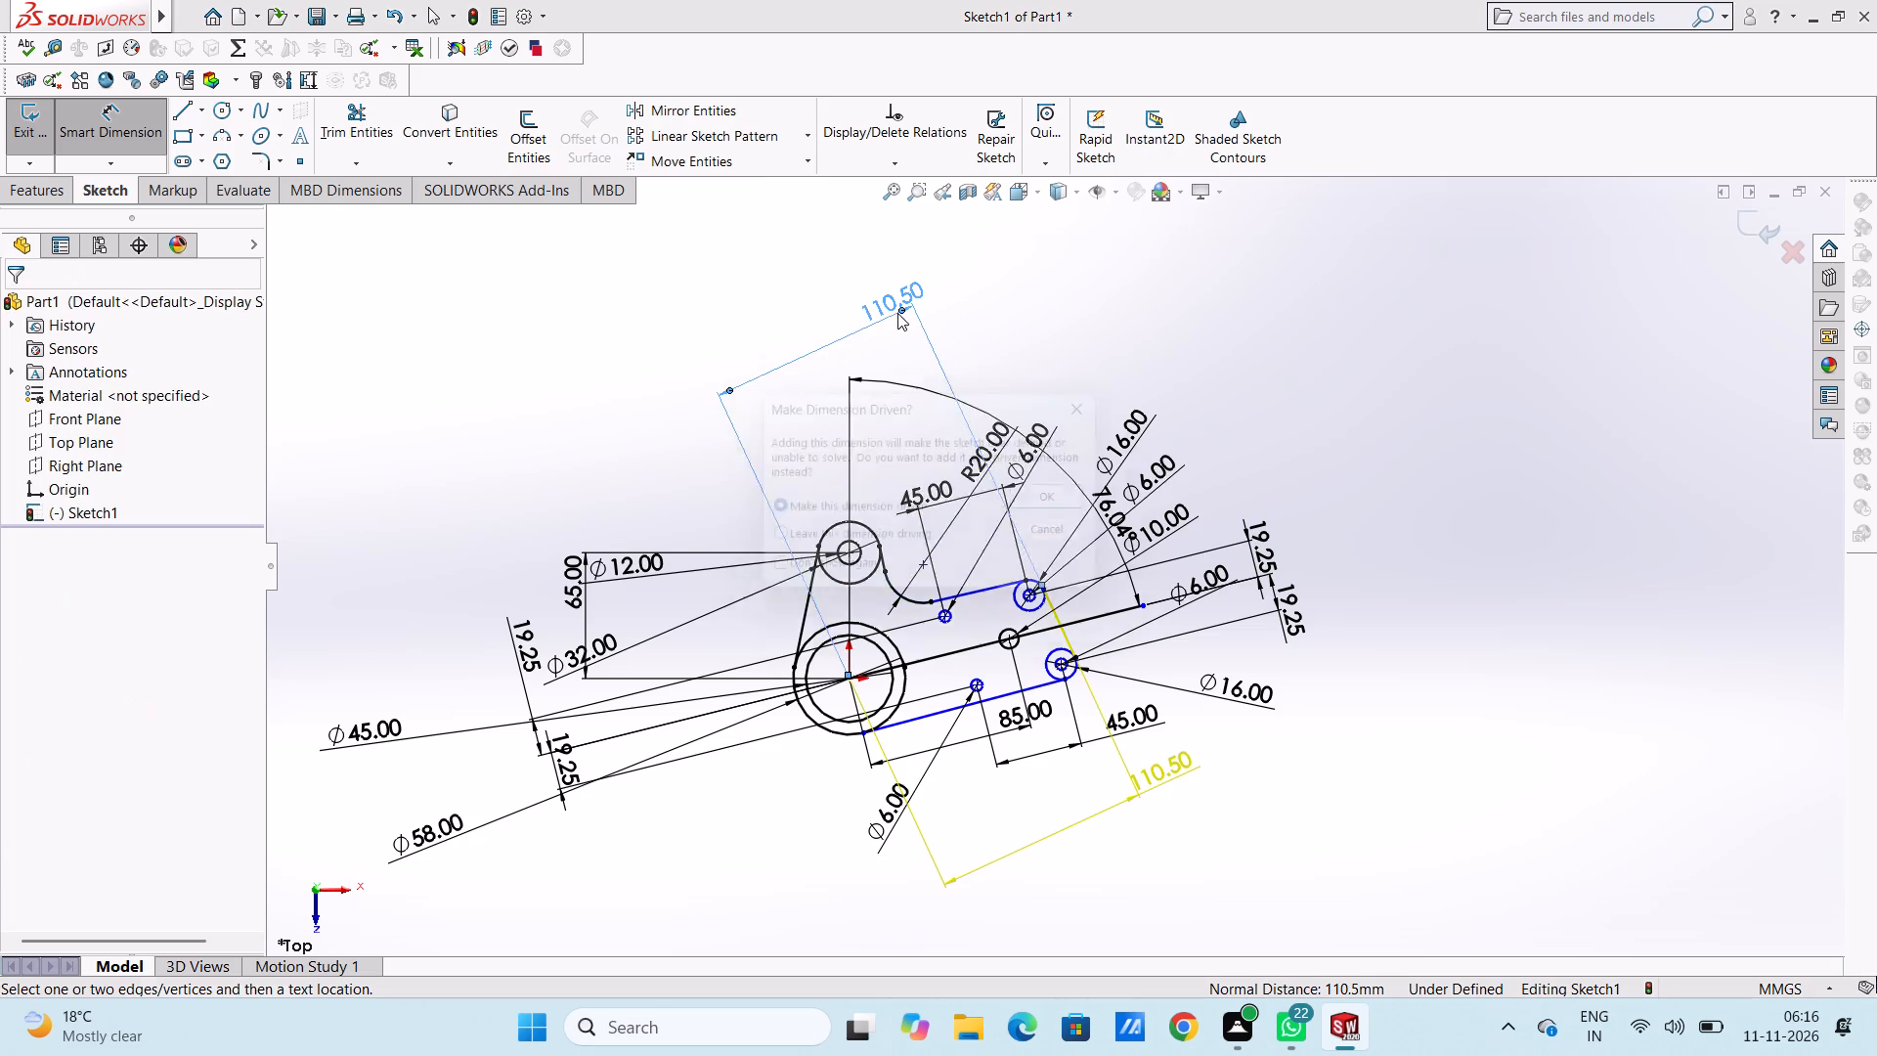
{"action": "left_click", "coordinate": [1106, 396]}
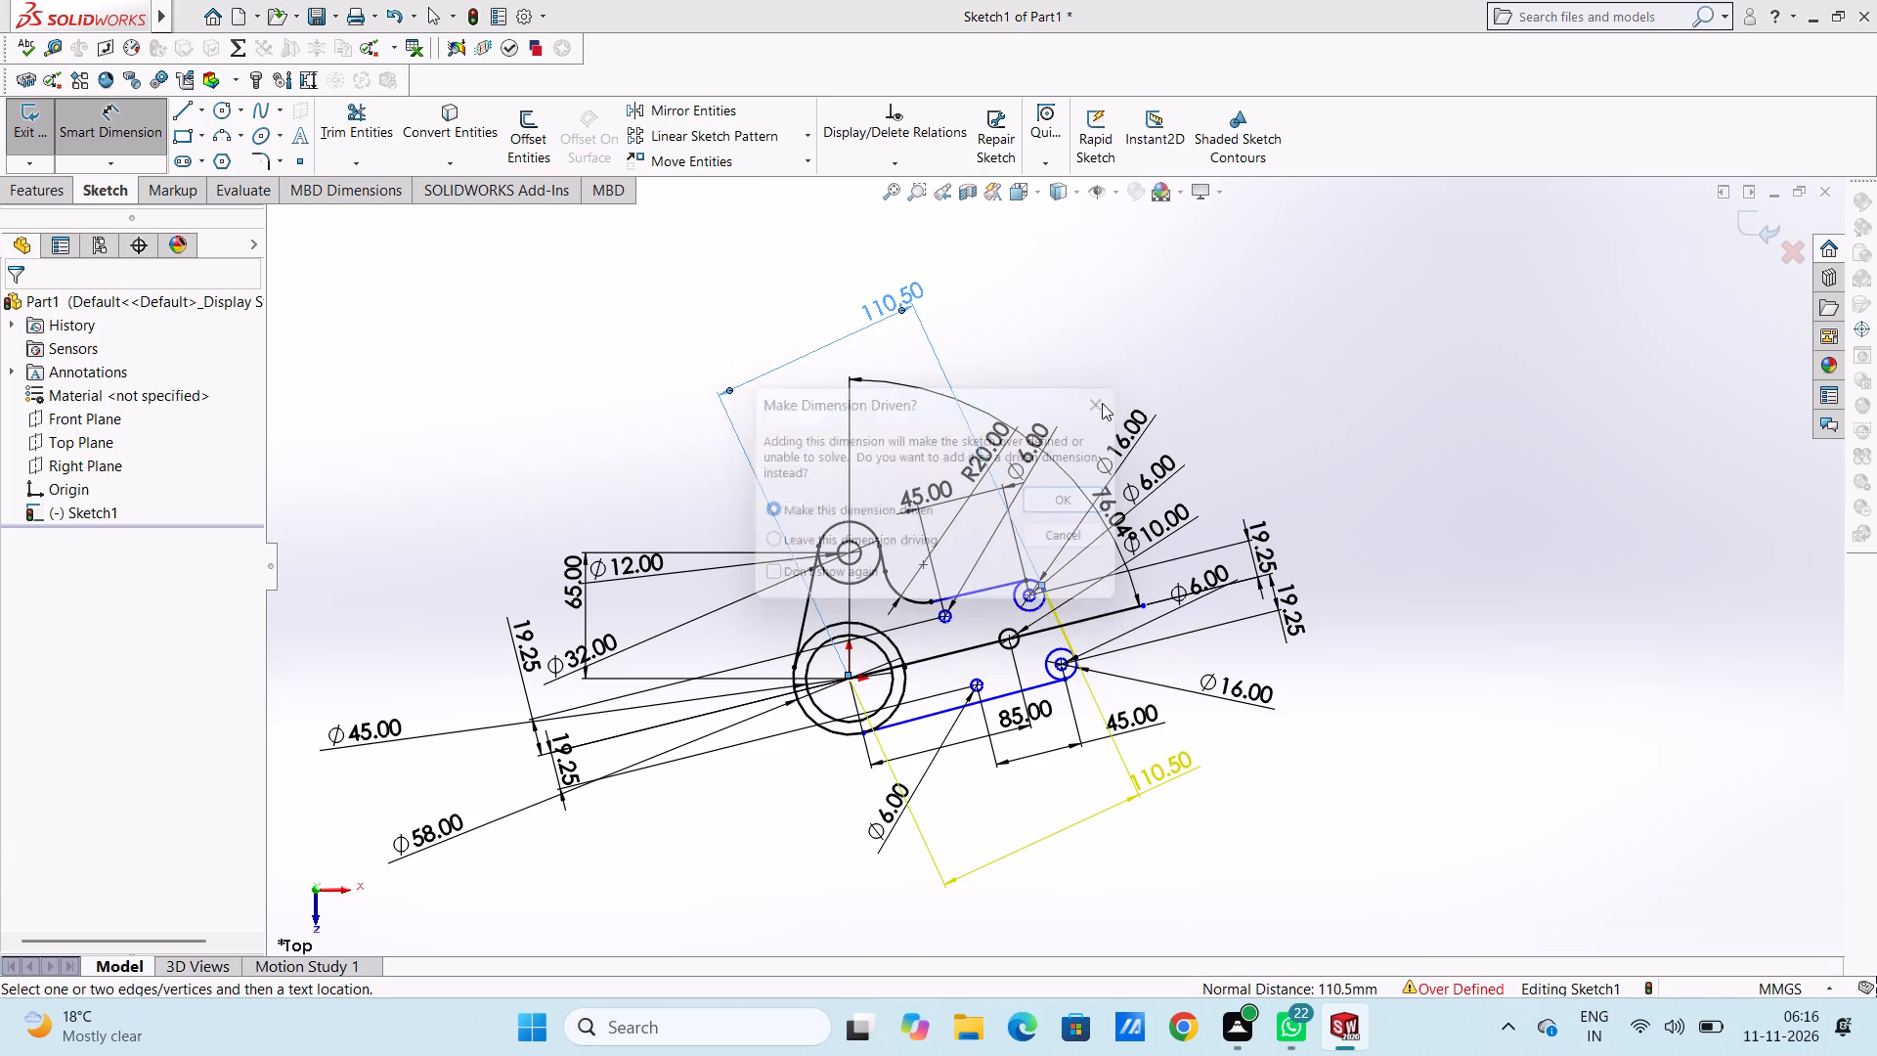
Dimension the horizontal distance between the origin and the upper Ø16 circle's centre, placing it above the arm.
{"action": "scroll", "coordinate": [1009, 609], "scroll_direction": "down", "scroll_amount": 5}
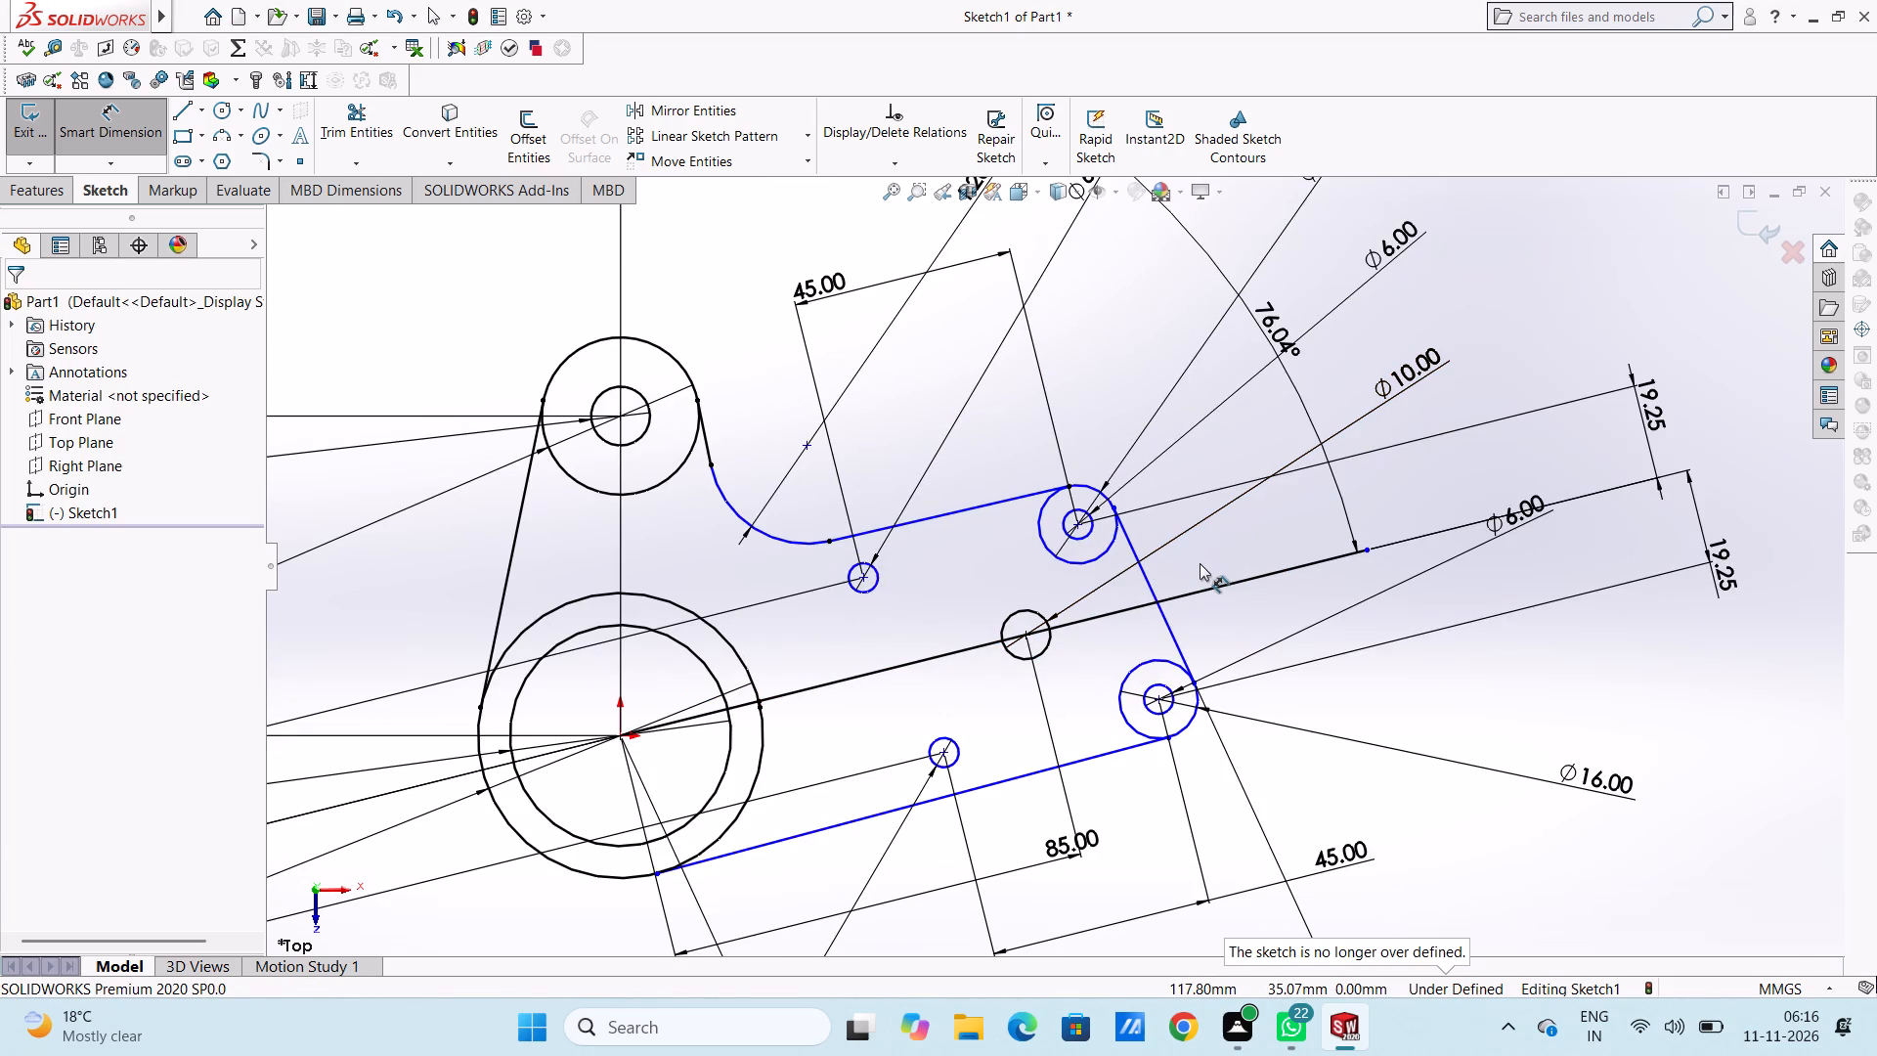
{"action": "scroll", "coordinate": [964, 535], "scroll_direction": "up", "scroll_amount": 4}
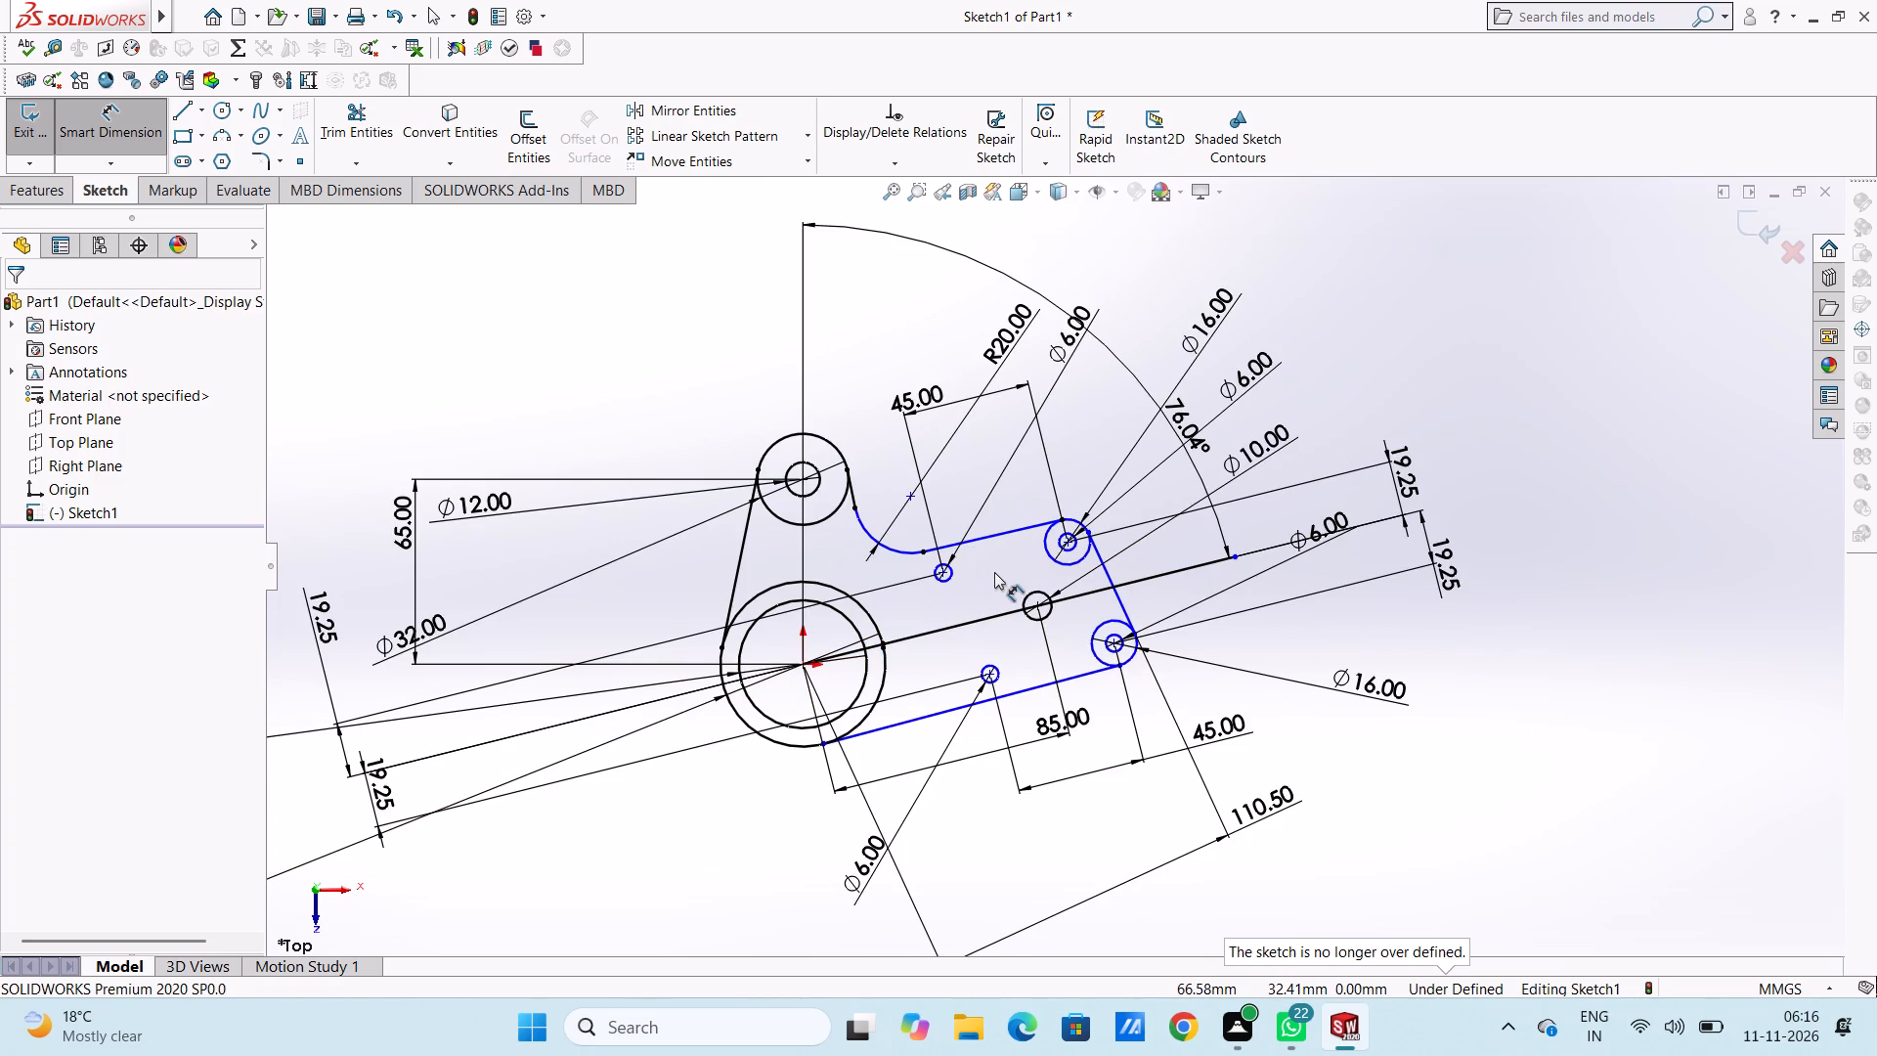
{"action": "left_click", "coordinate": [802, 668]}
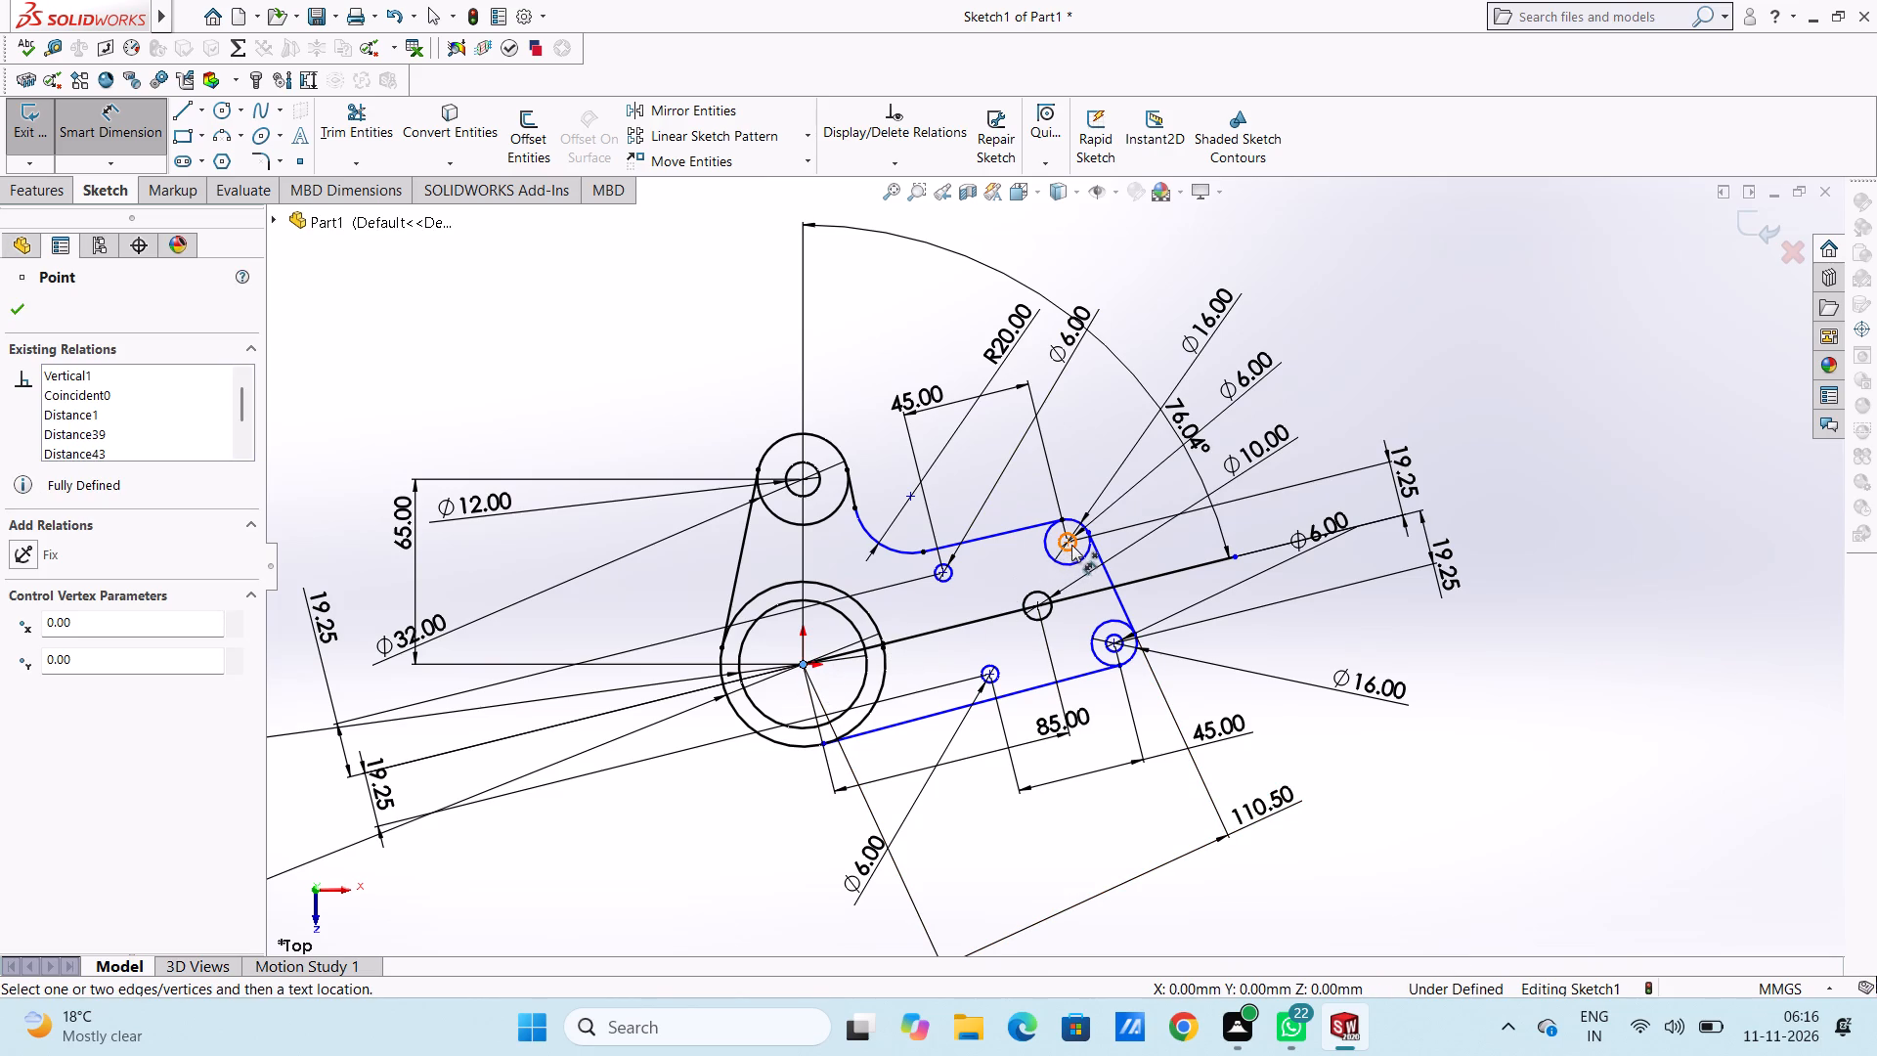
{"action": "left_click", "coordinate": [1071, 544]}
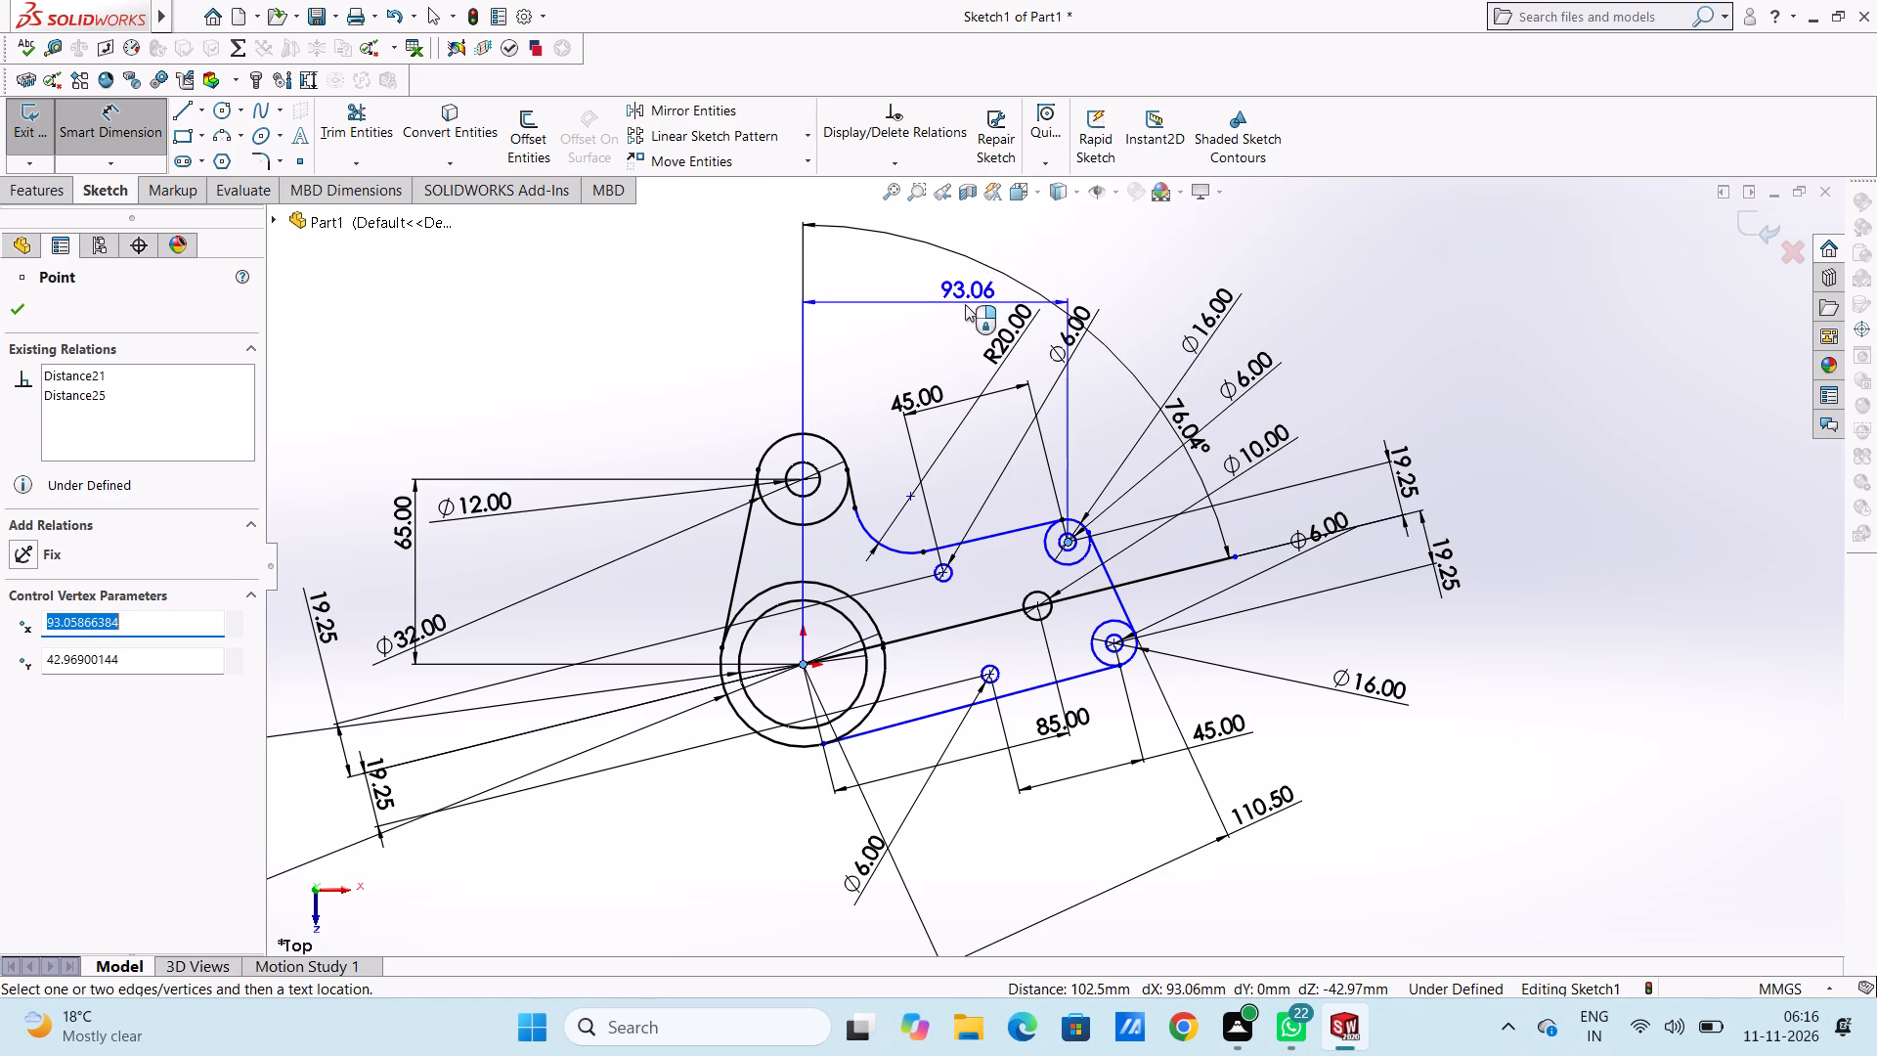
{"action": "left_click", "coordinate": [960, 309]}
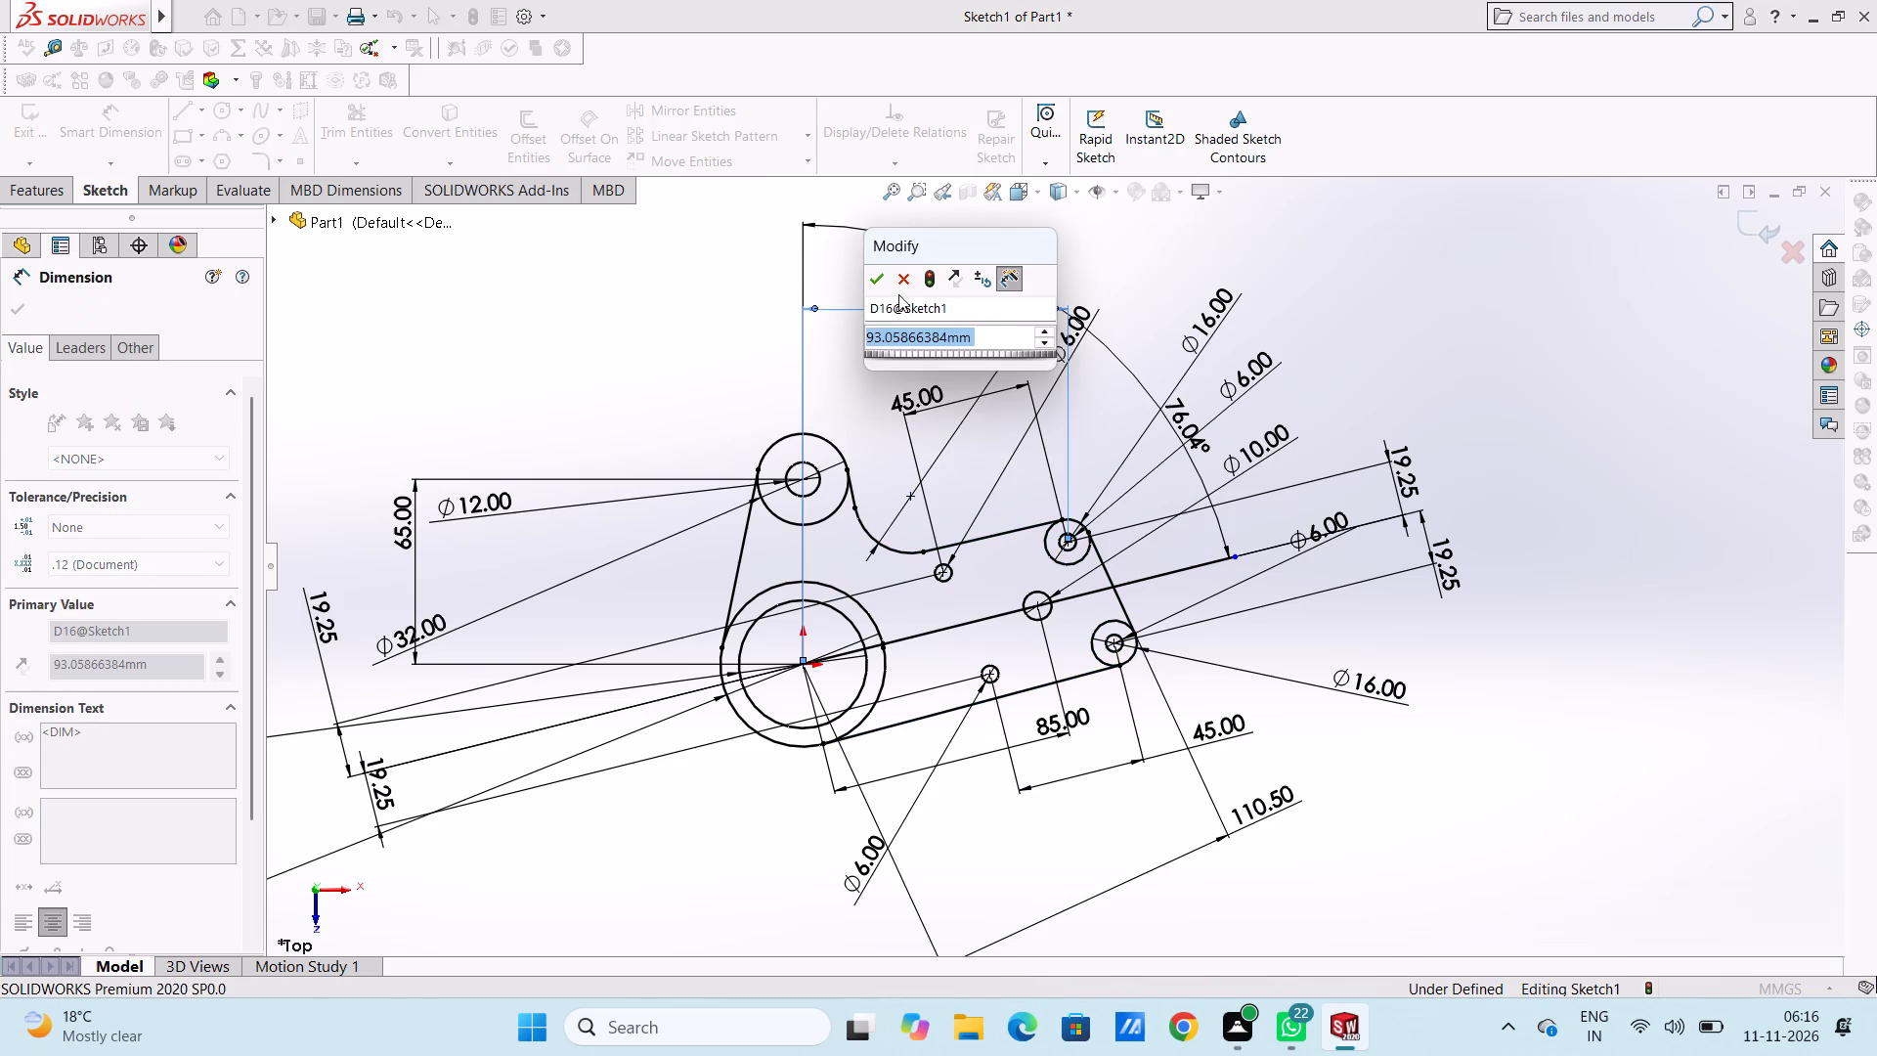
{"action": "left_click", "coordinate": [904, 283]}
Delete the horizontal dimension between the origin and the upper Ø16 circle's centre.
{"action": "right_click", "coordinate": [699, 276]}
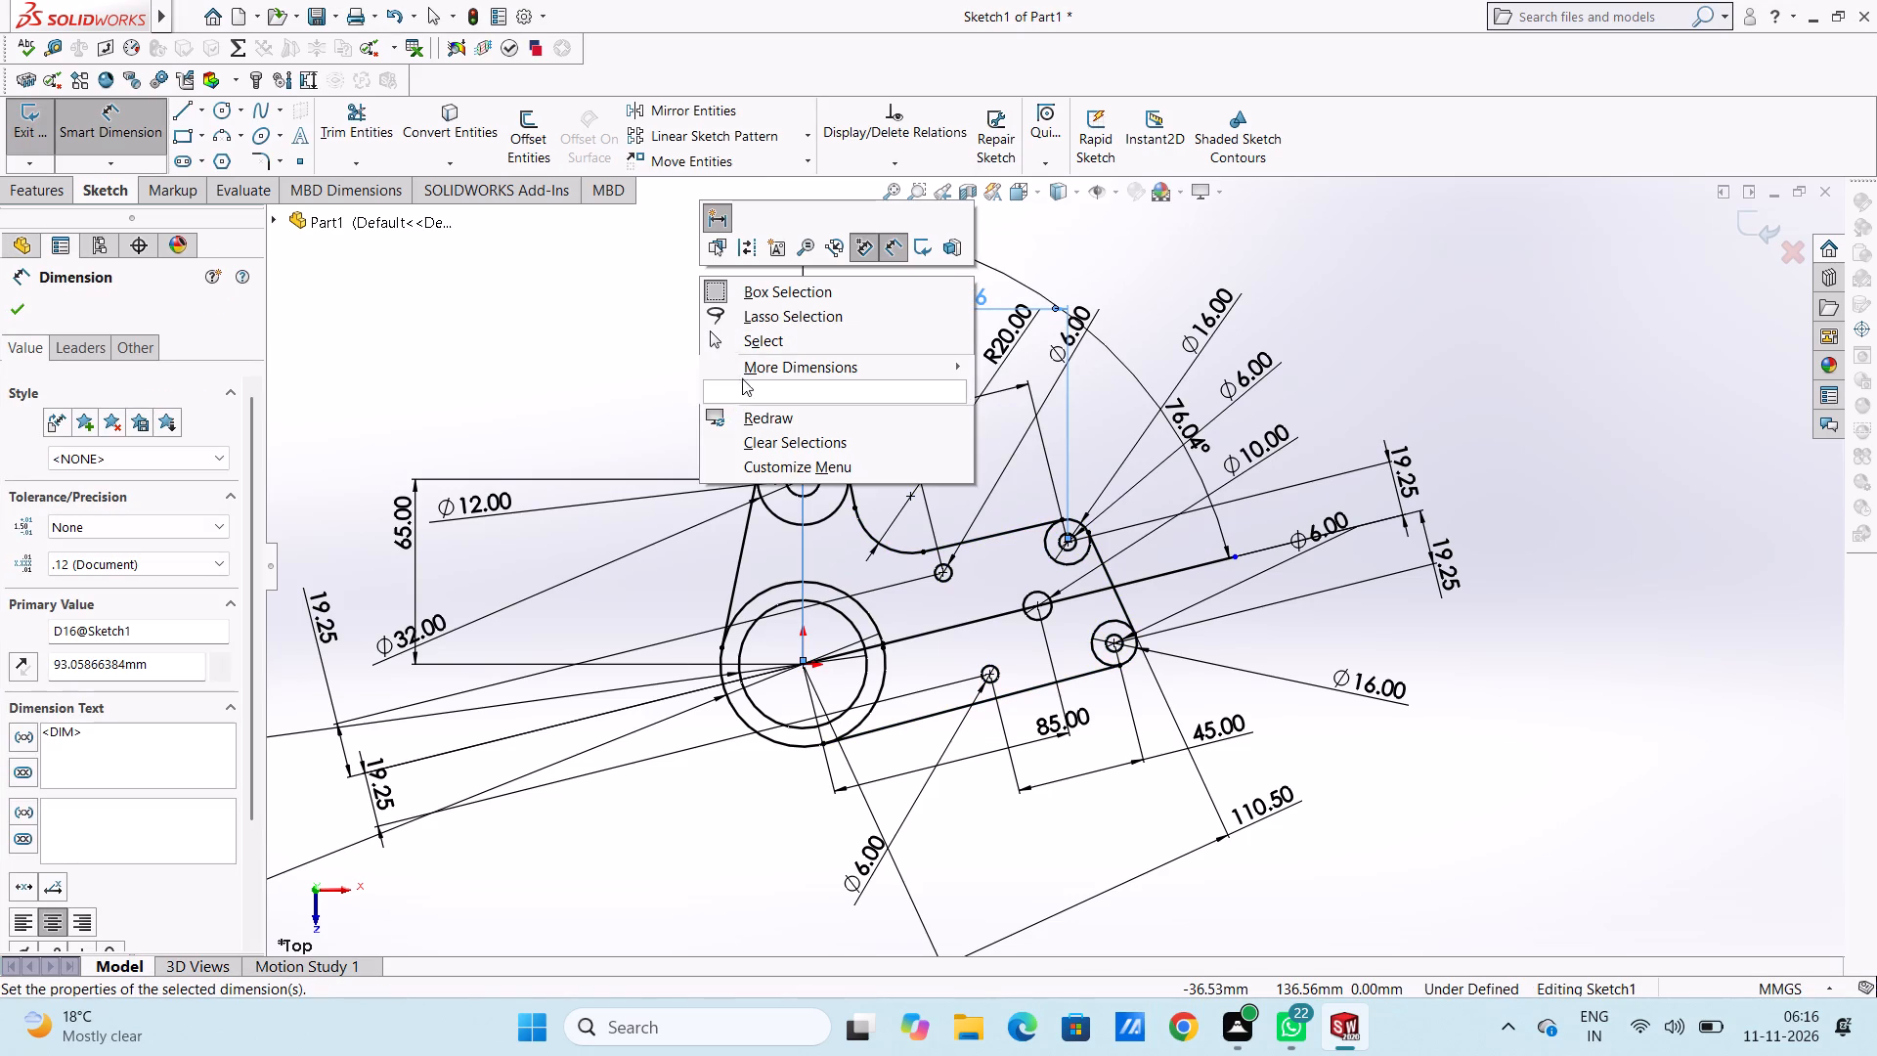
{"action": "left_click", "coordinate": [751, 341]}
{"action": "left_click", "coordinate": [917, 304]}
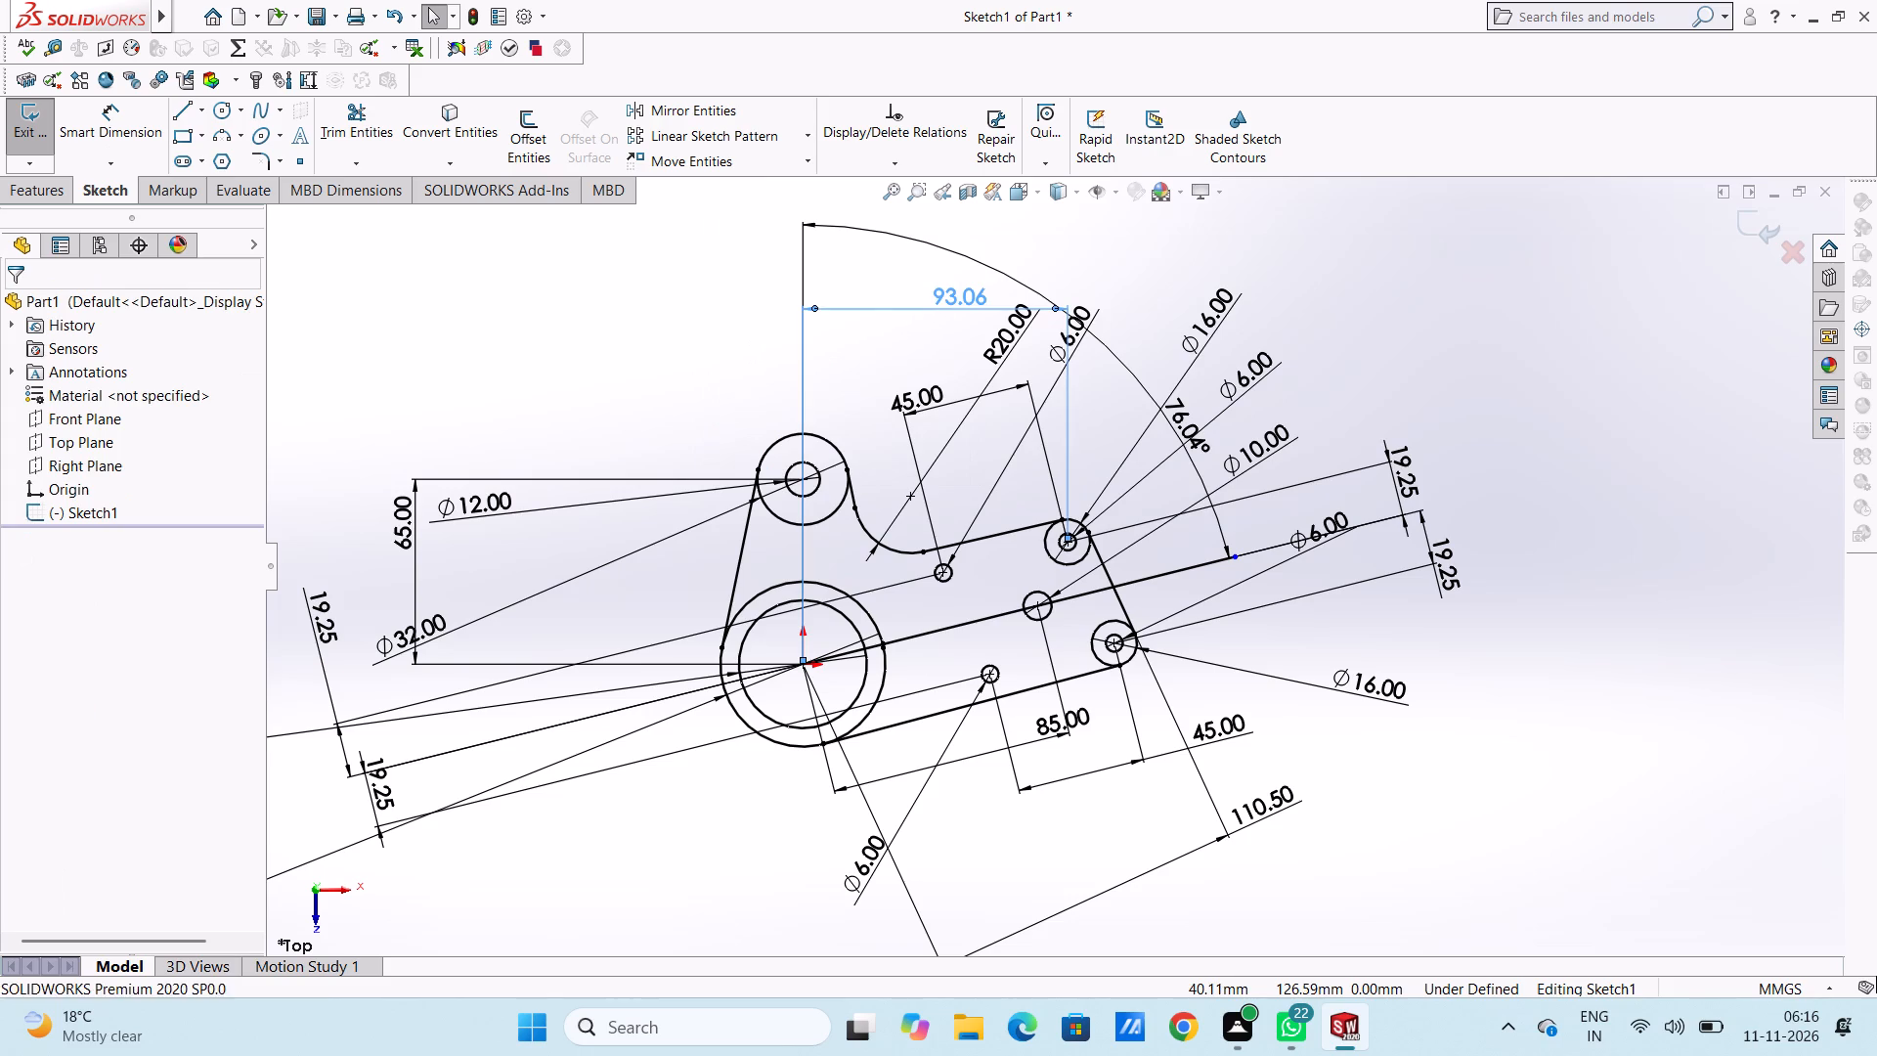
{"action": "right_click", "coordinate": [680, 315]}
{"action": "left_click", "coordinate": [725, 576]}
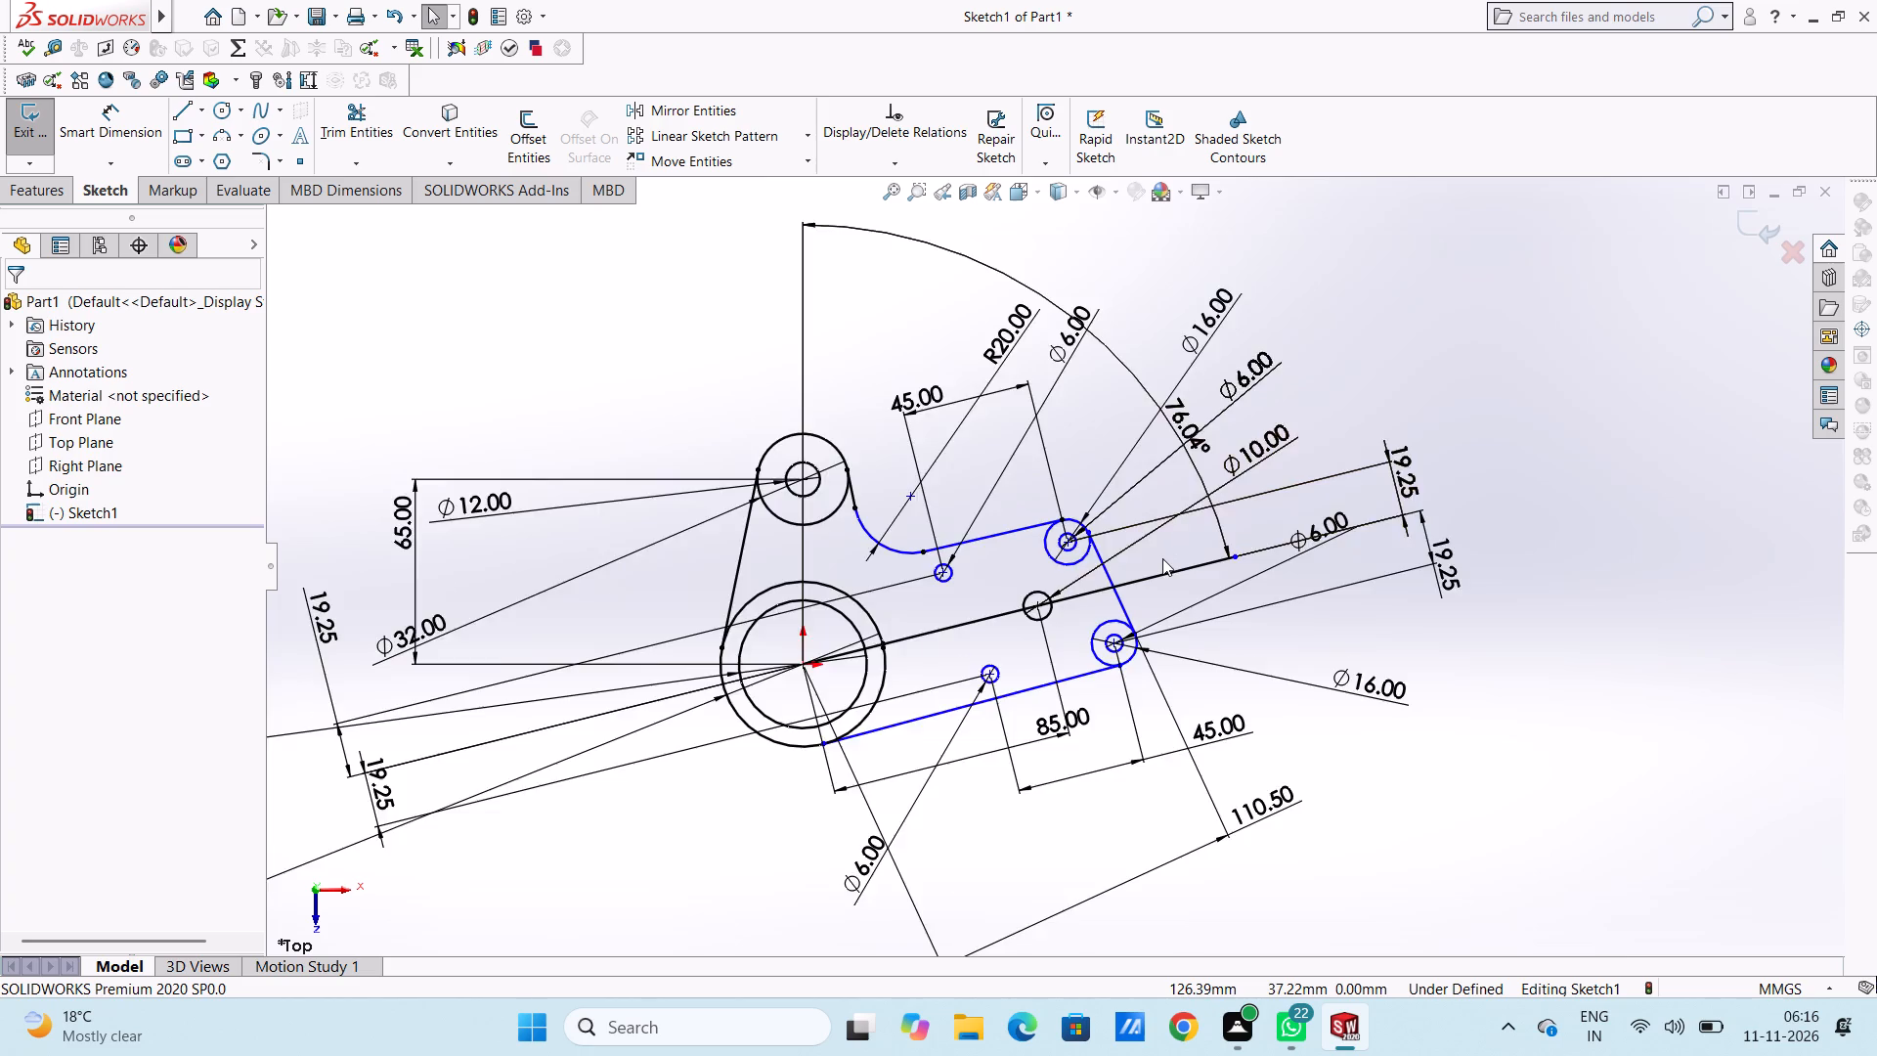
Dimension the horizontal distance from the origin to the upper Ø16 circle's centre as 95 mm, placing it above the bracket.
{"action": "scroll", "coordinate": [1162, 558], "scroll_direction": "up", "scroll_amount": 4}
{"action": "scroll", "coordinate": [1065, 537], "scroll_direction": "down", "scroll_amount": 5}
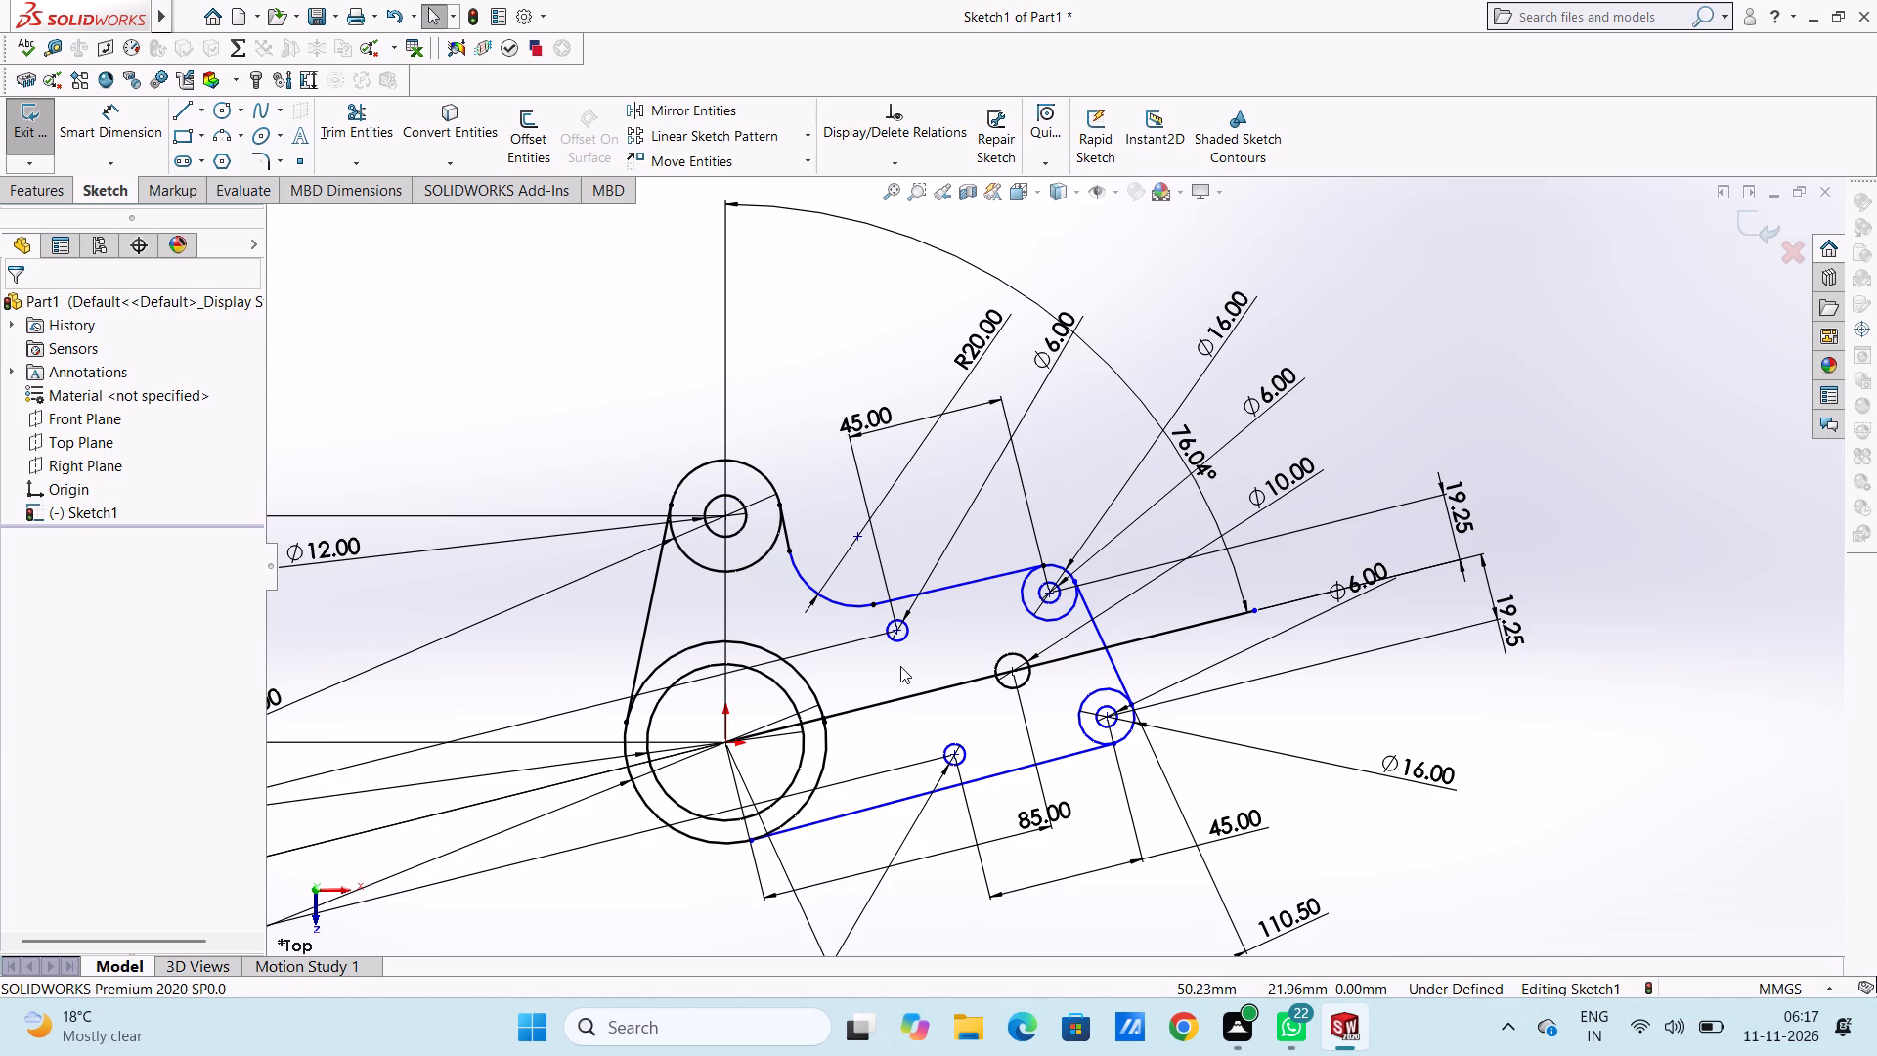
{"action": "left_click", "coordinate": [124, 118]}
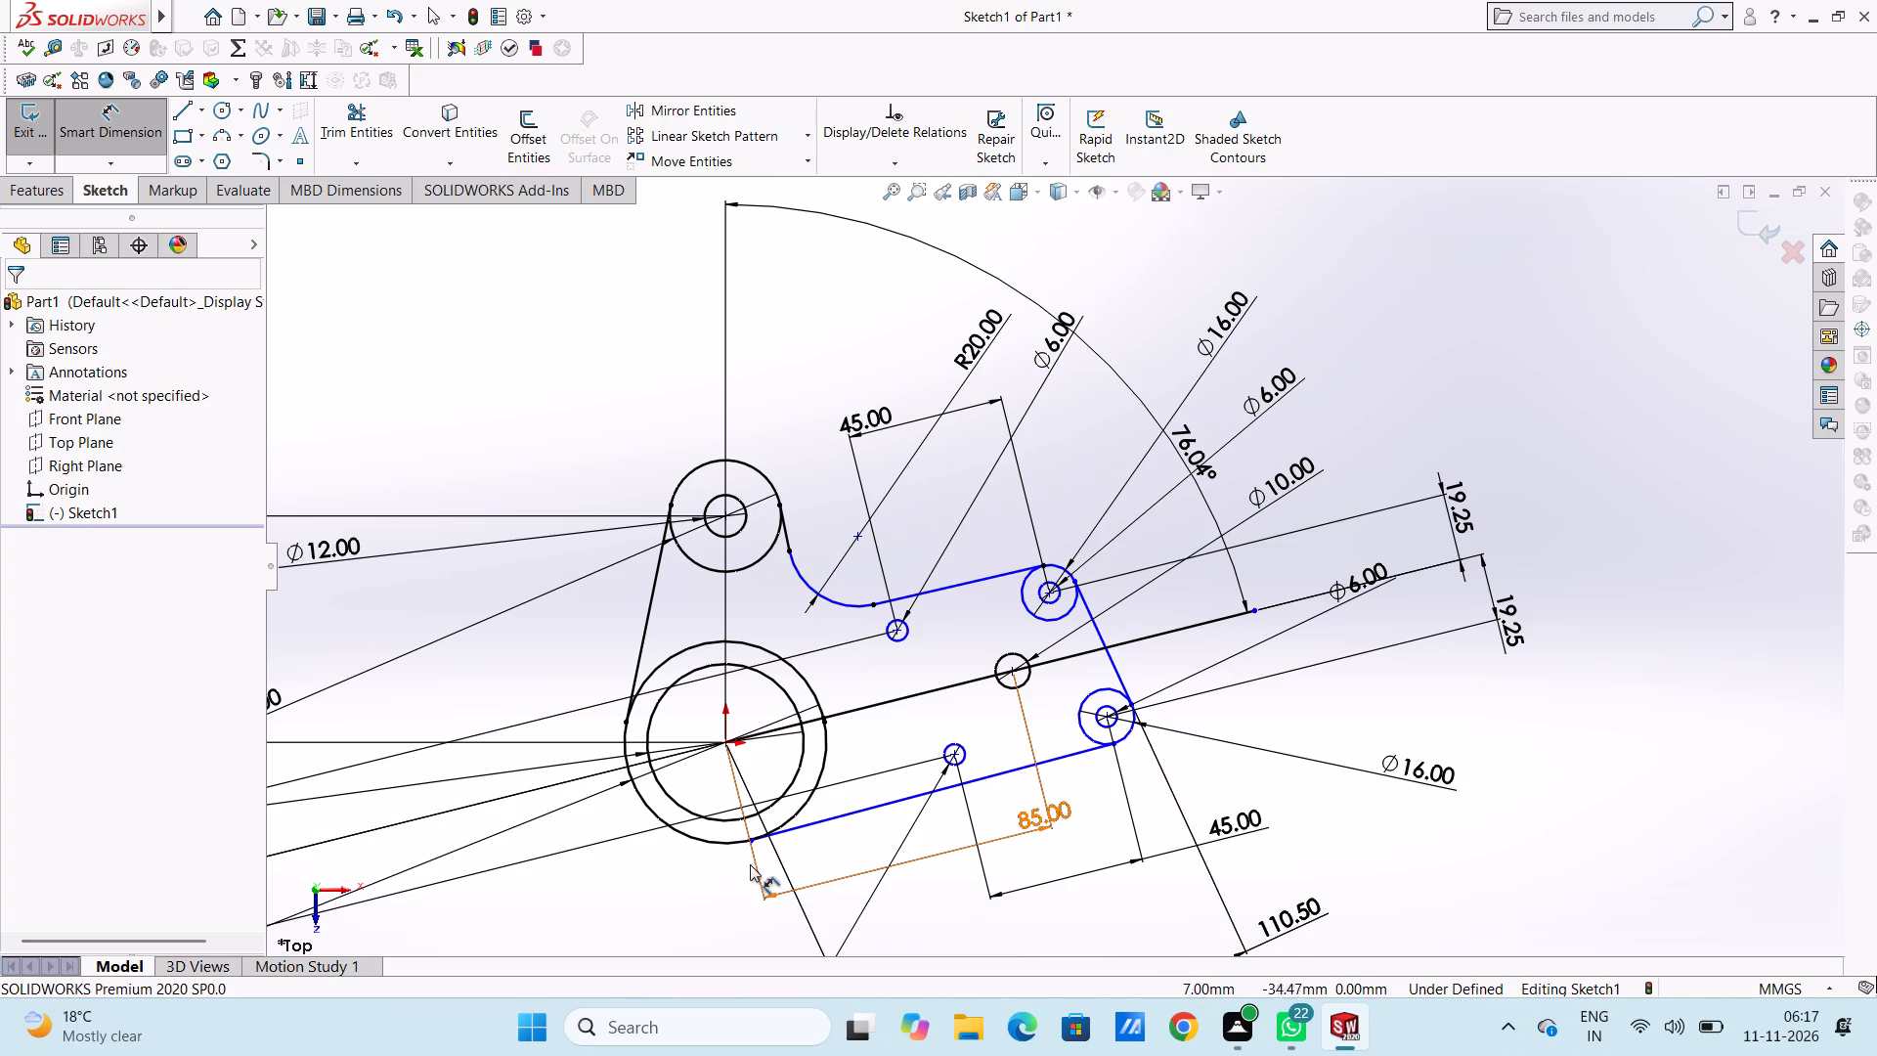
{"action": "scroll", "coordinate": [1151, 776], "scroll_direction": "up", "scroll_amount": 4}
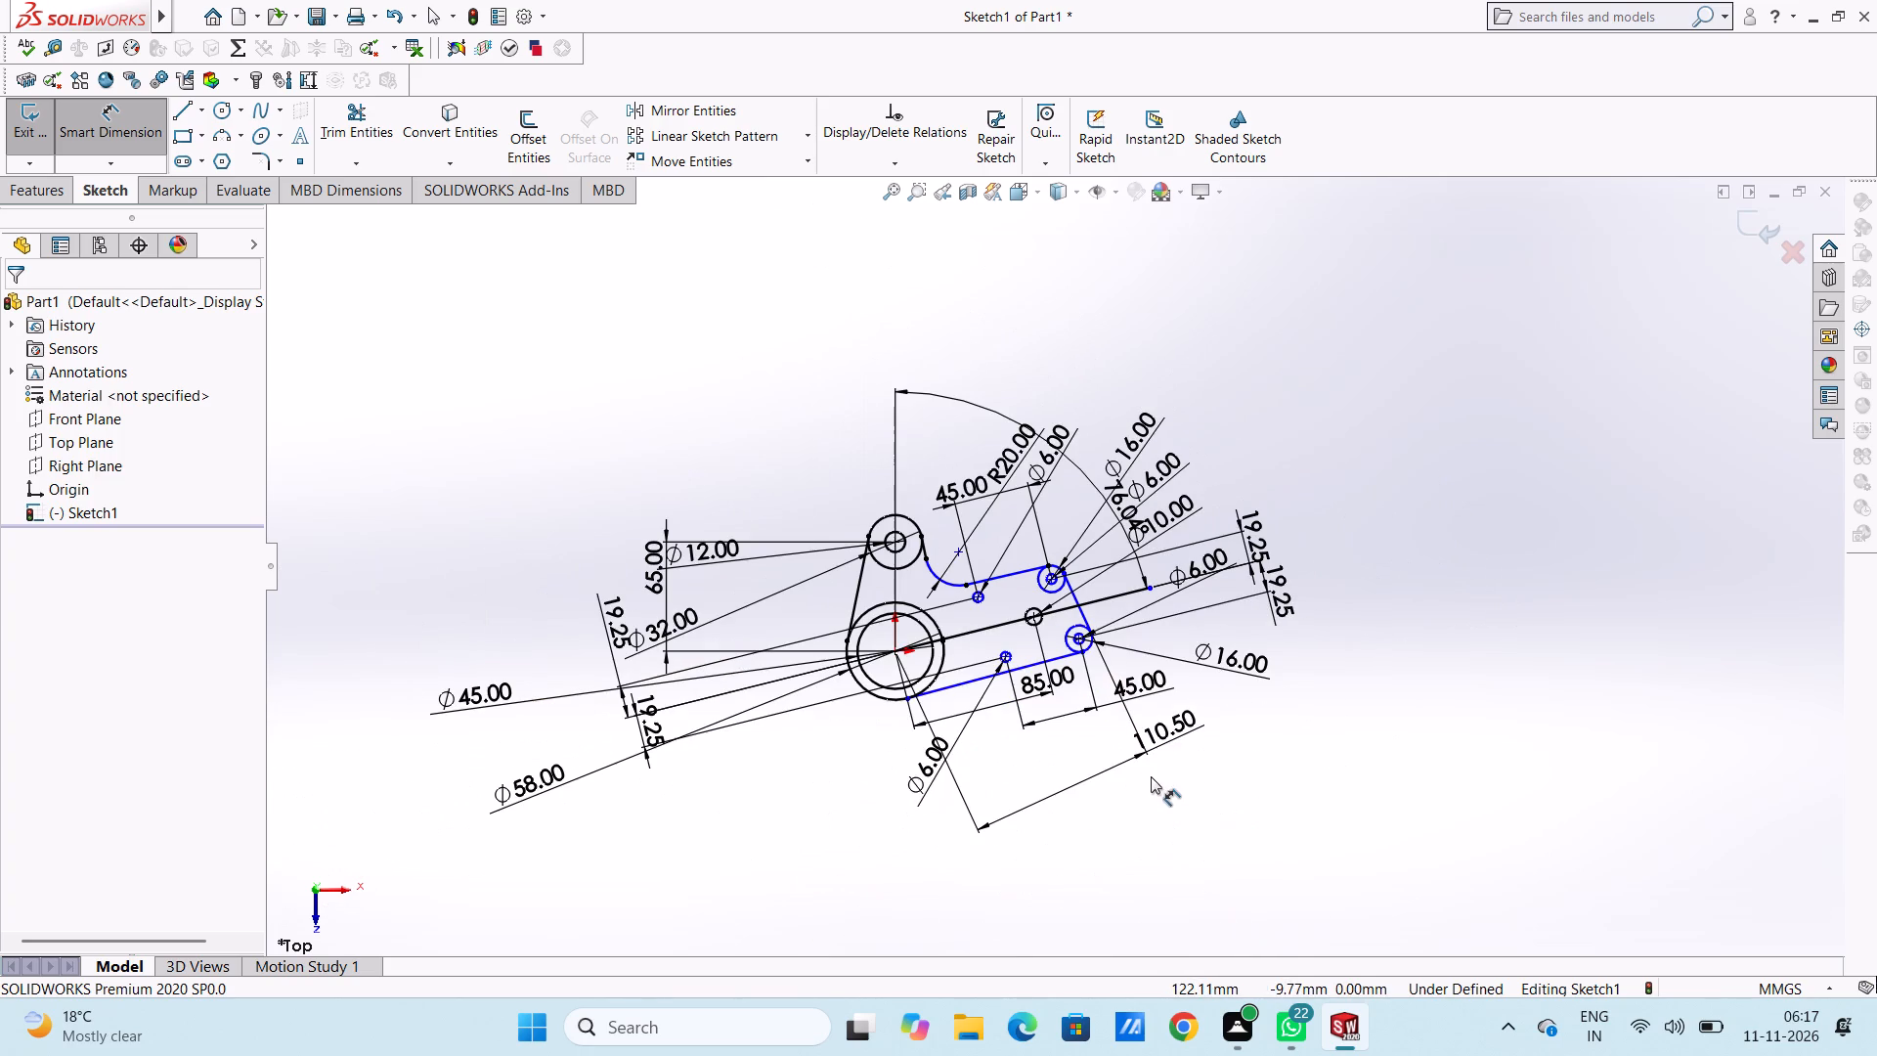
{"action": "scroll", "coordinate": [1051, 594], "scroll_direction": "down", "scroll_amount": 4}
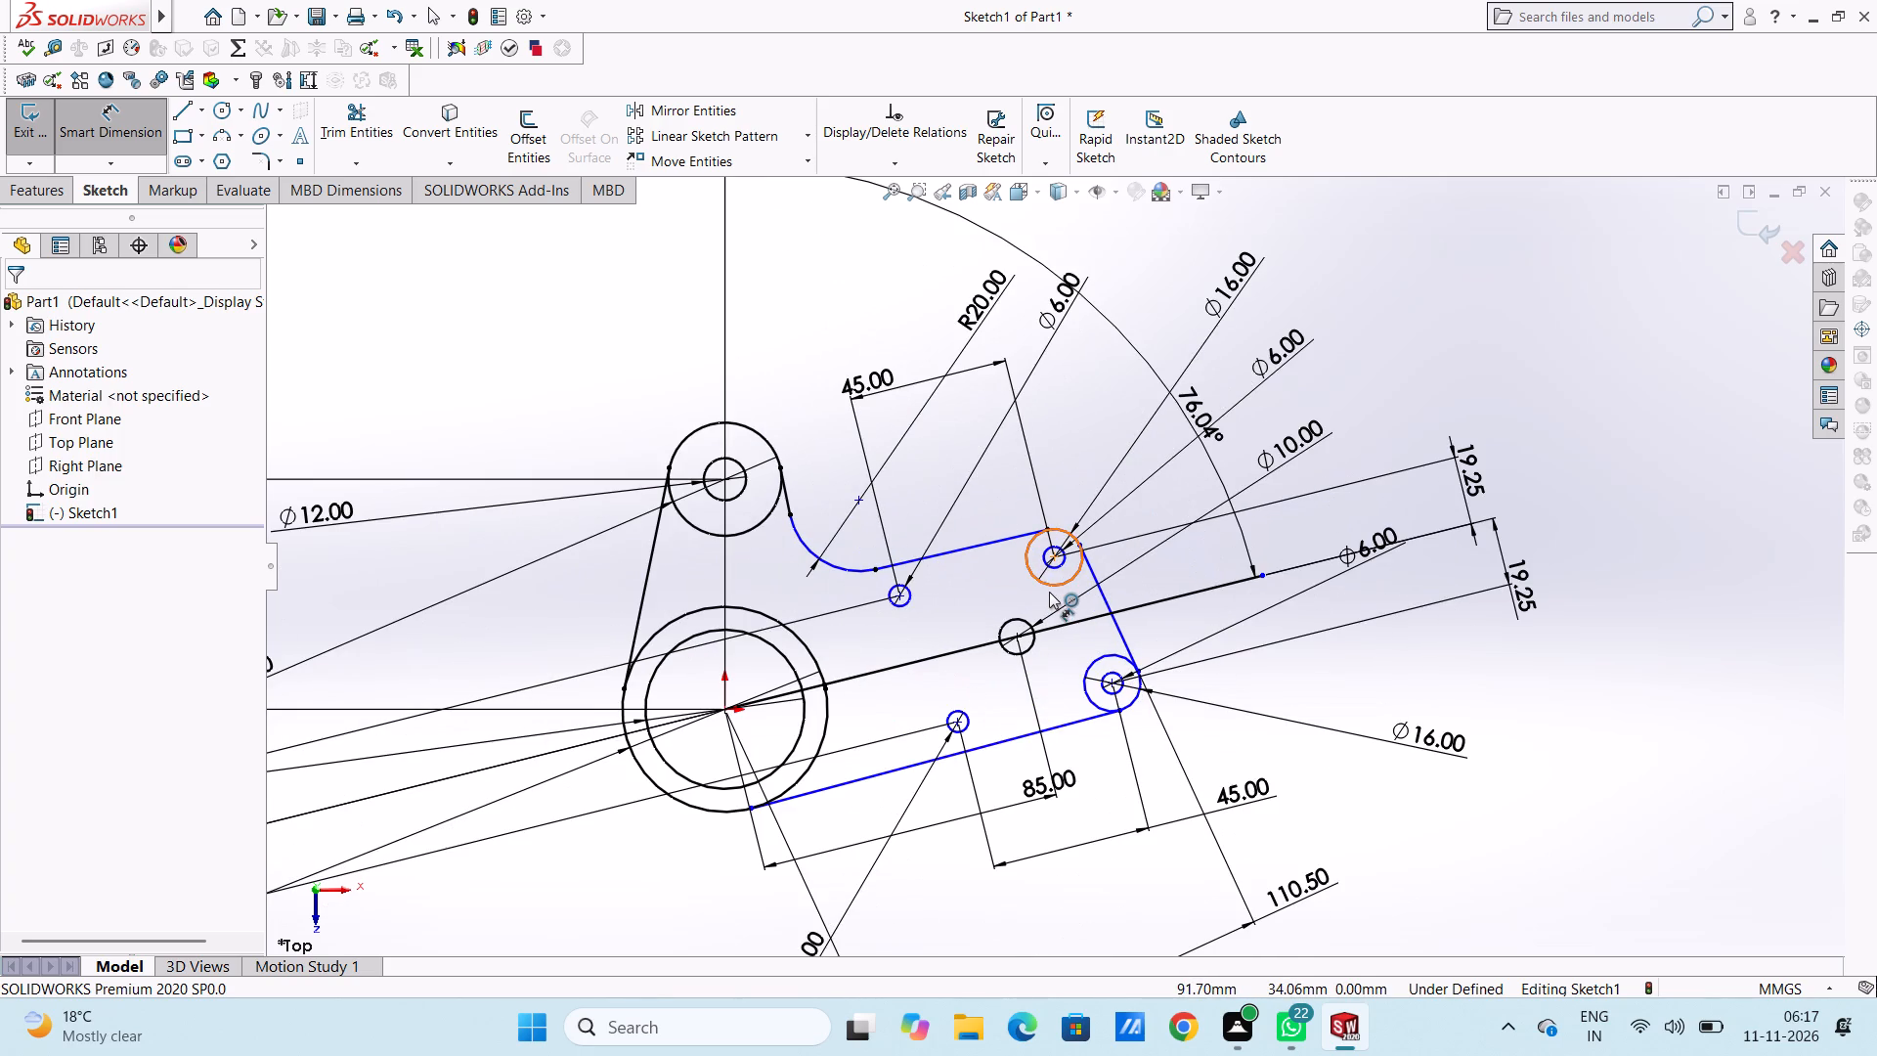
{"action": "left_click", "coordinate": [726, 707]}
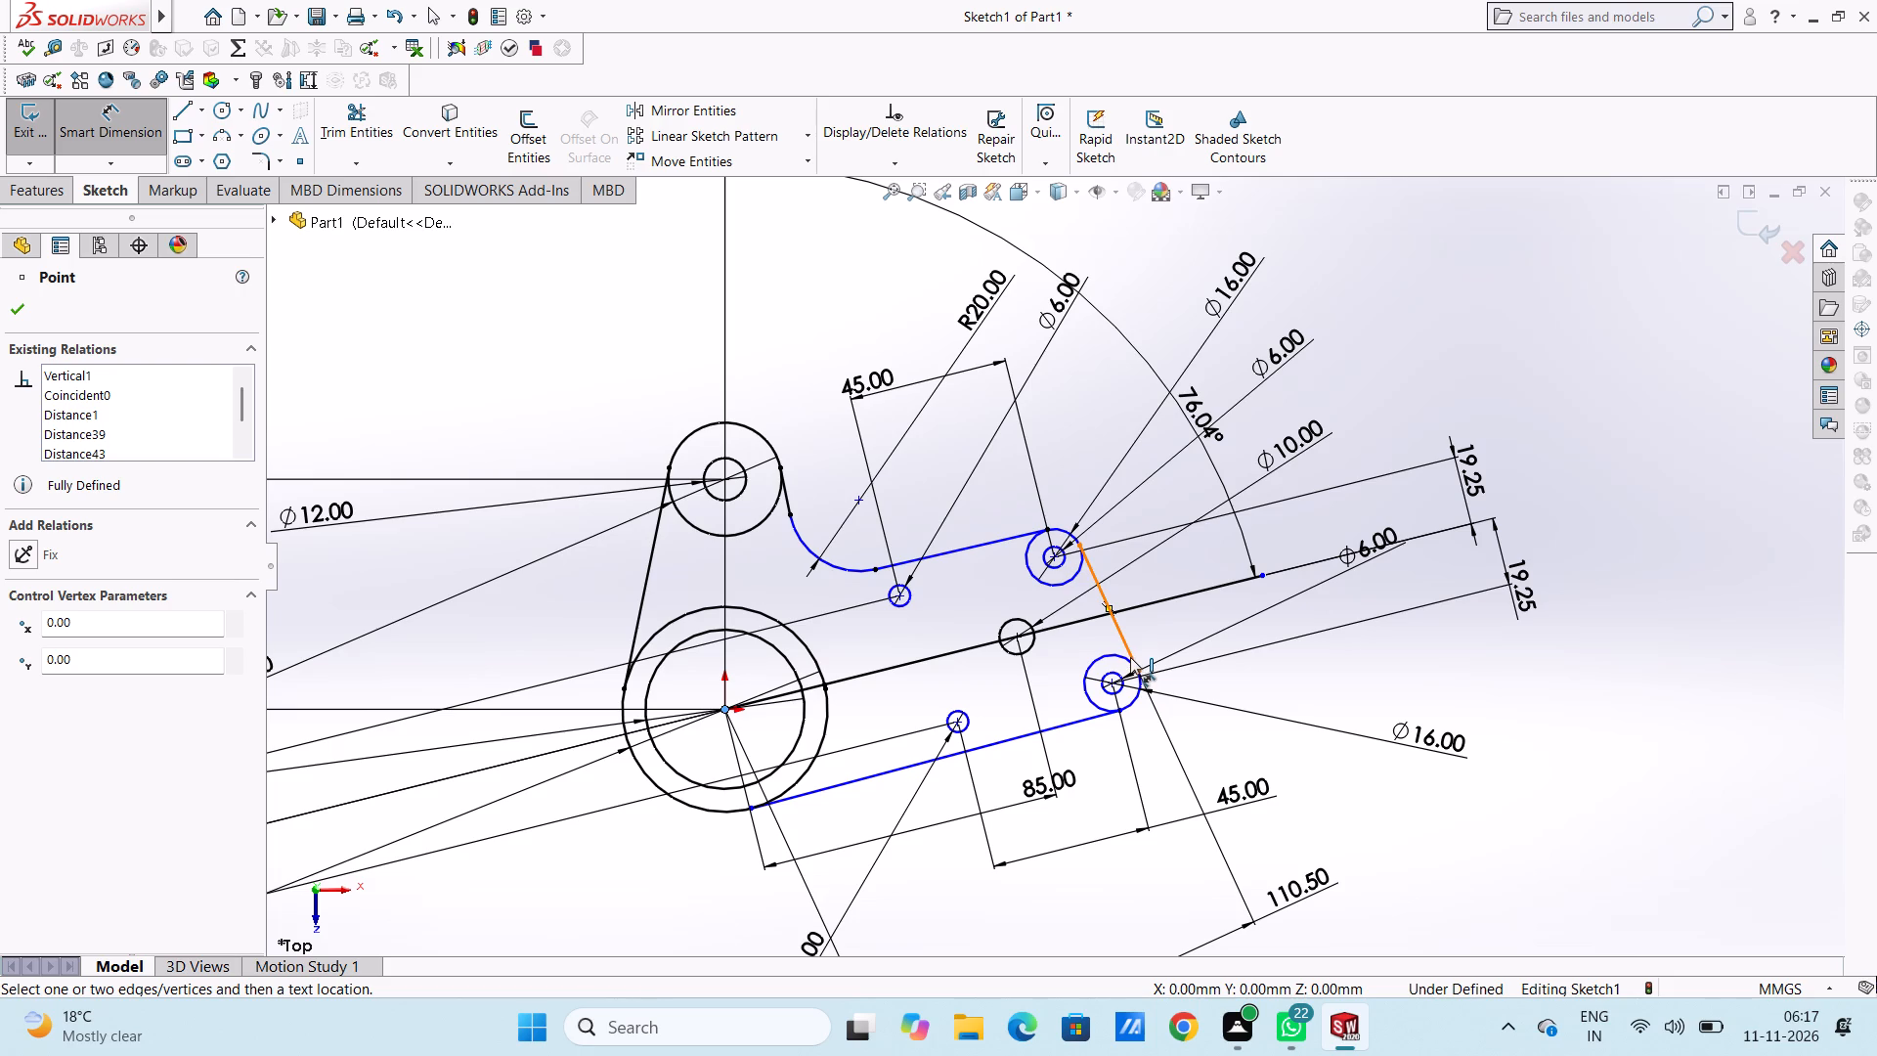
{"action": "left_click", "coordinate": [1054, 556]}
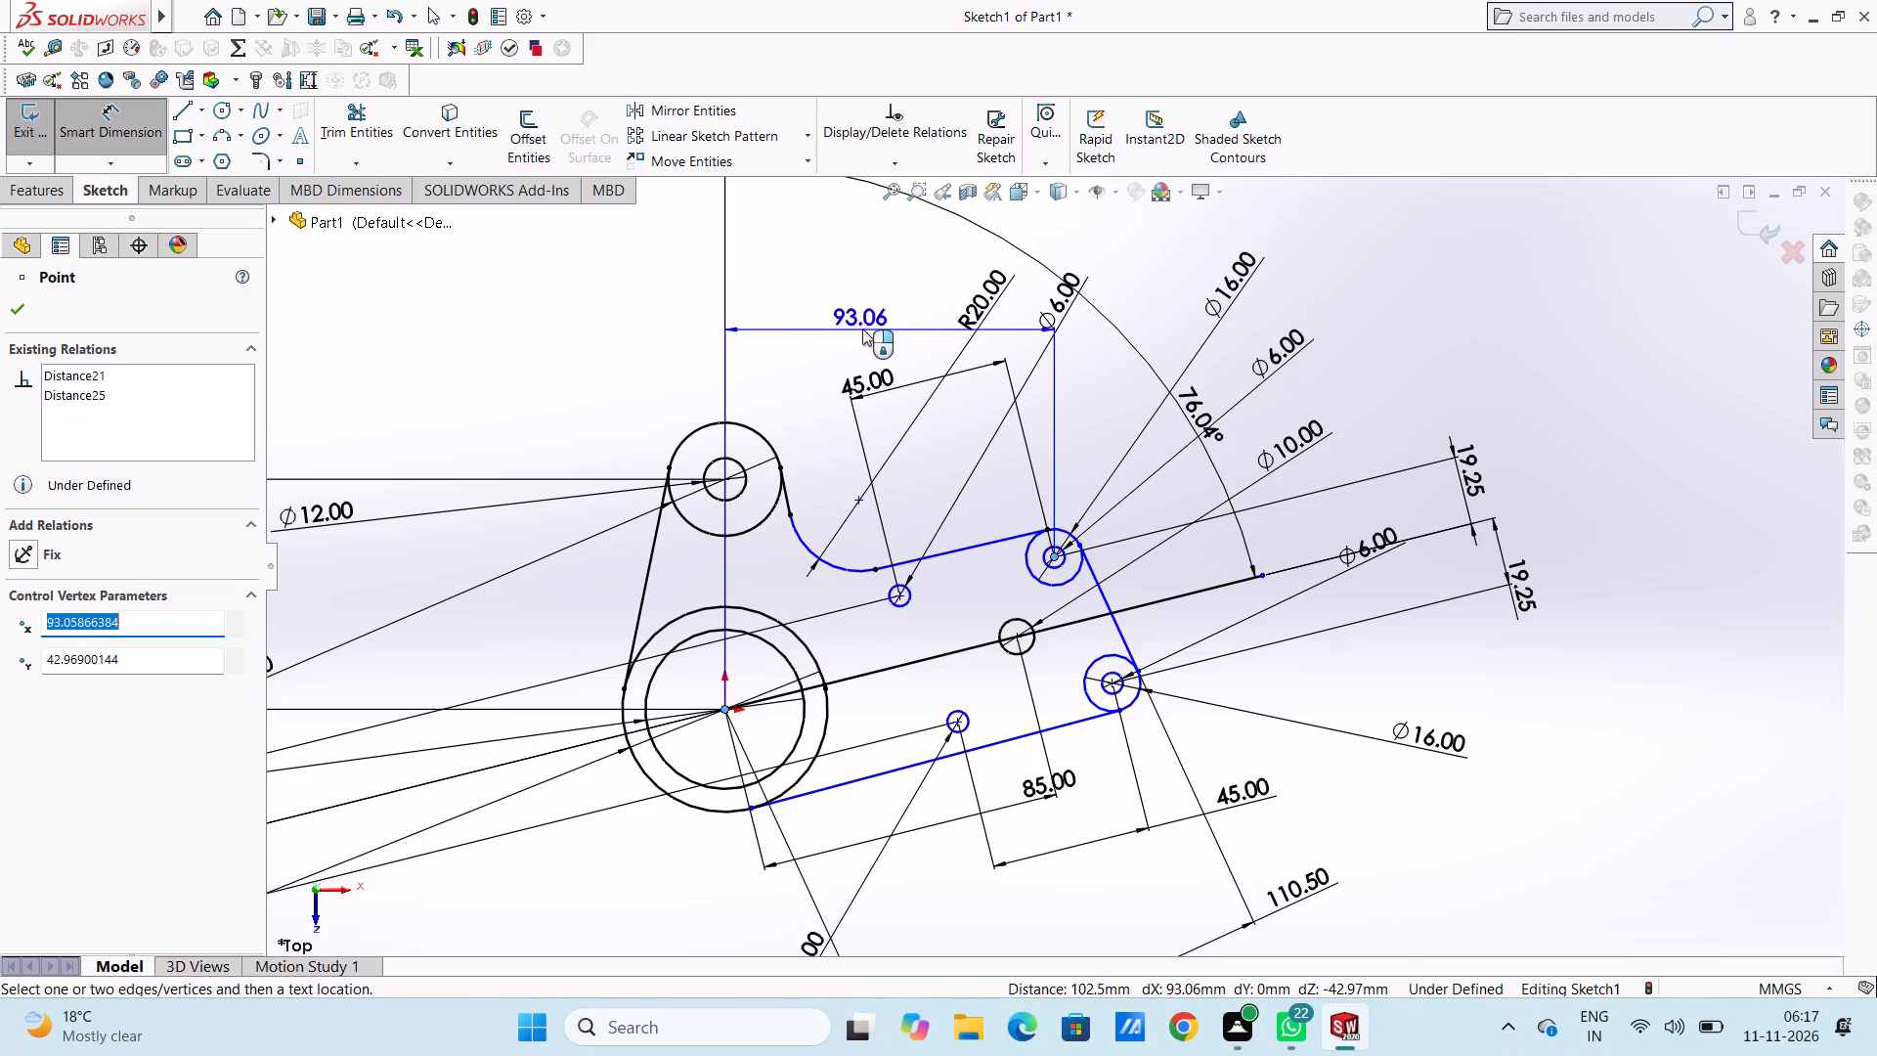
{"action": "left_click", "coordinate": [868, 292]}
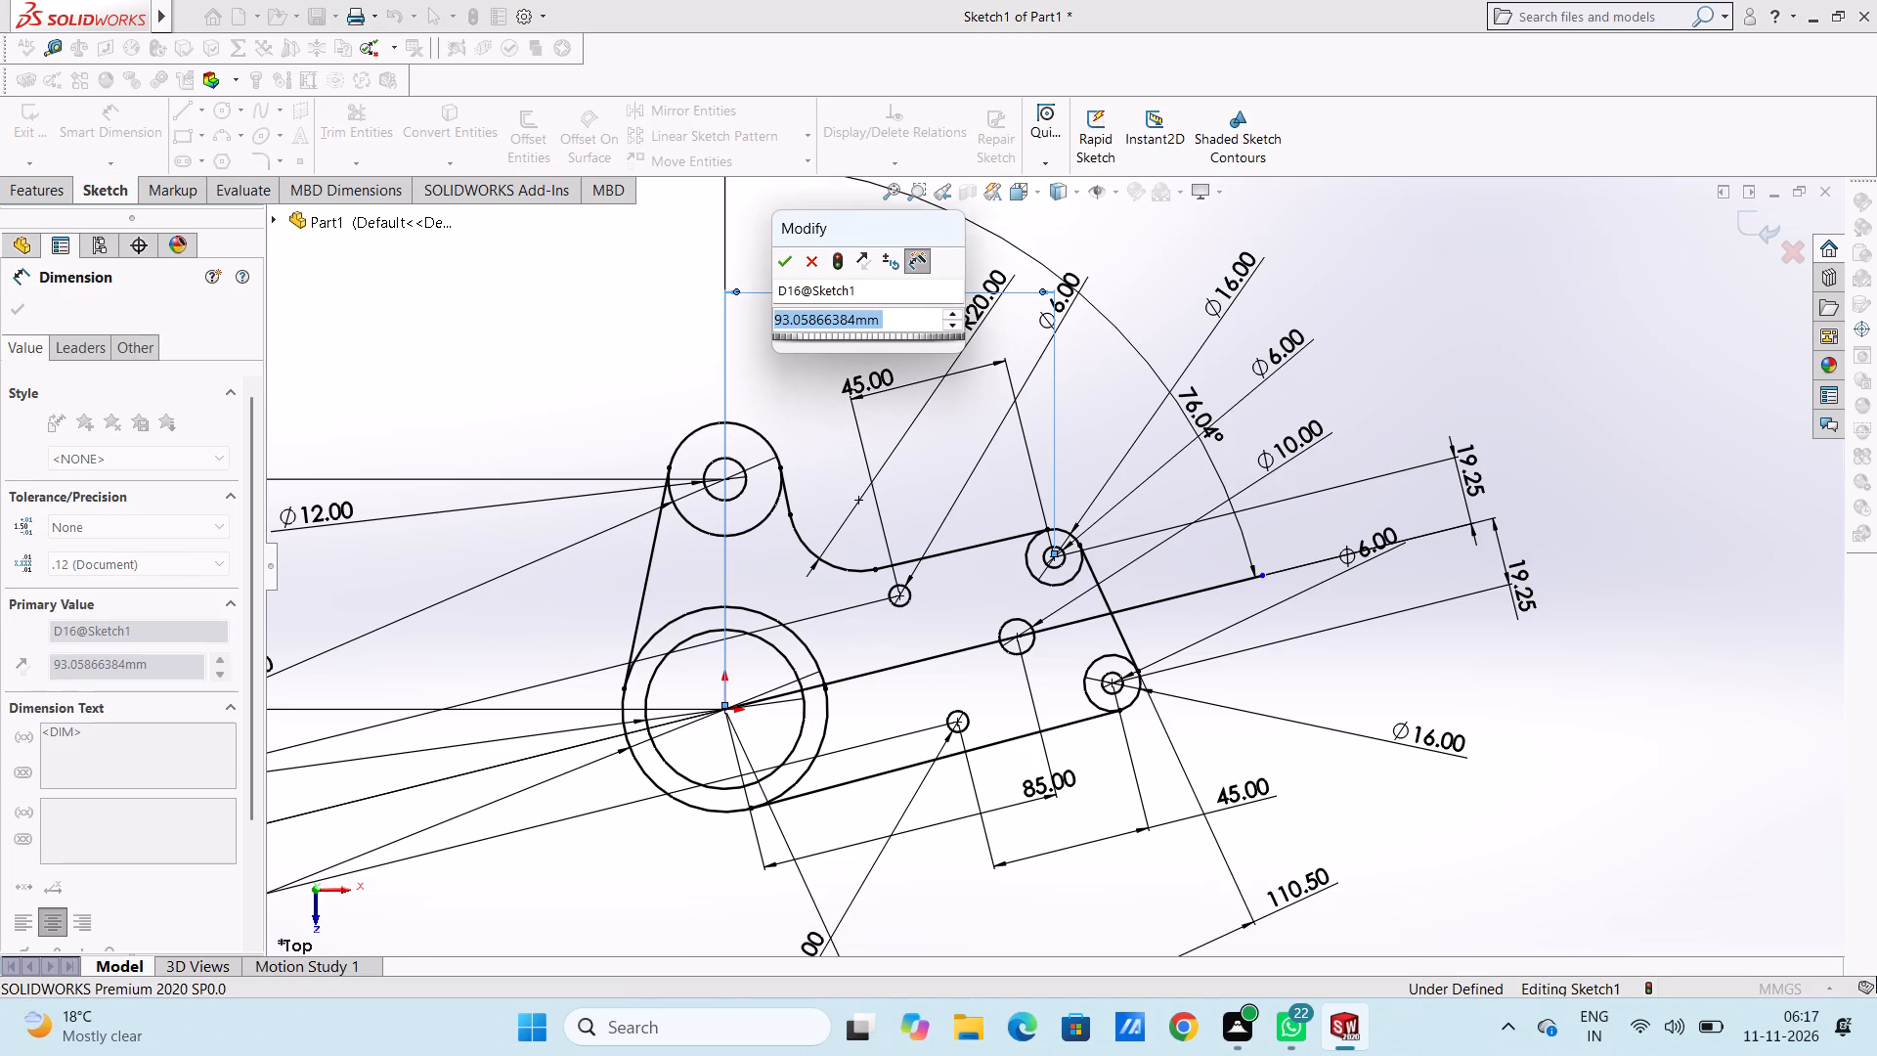
{"action": "type", "text": "95"}
{"action": "key", "text": "Return"}
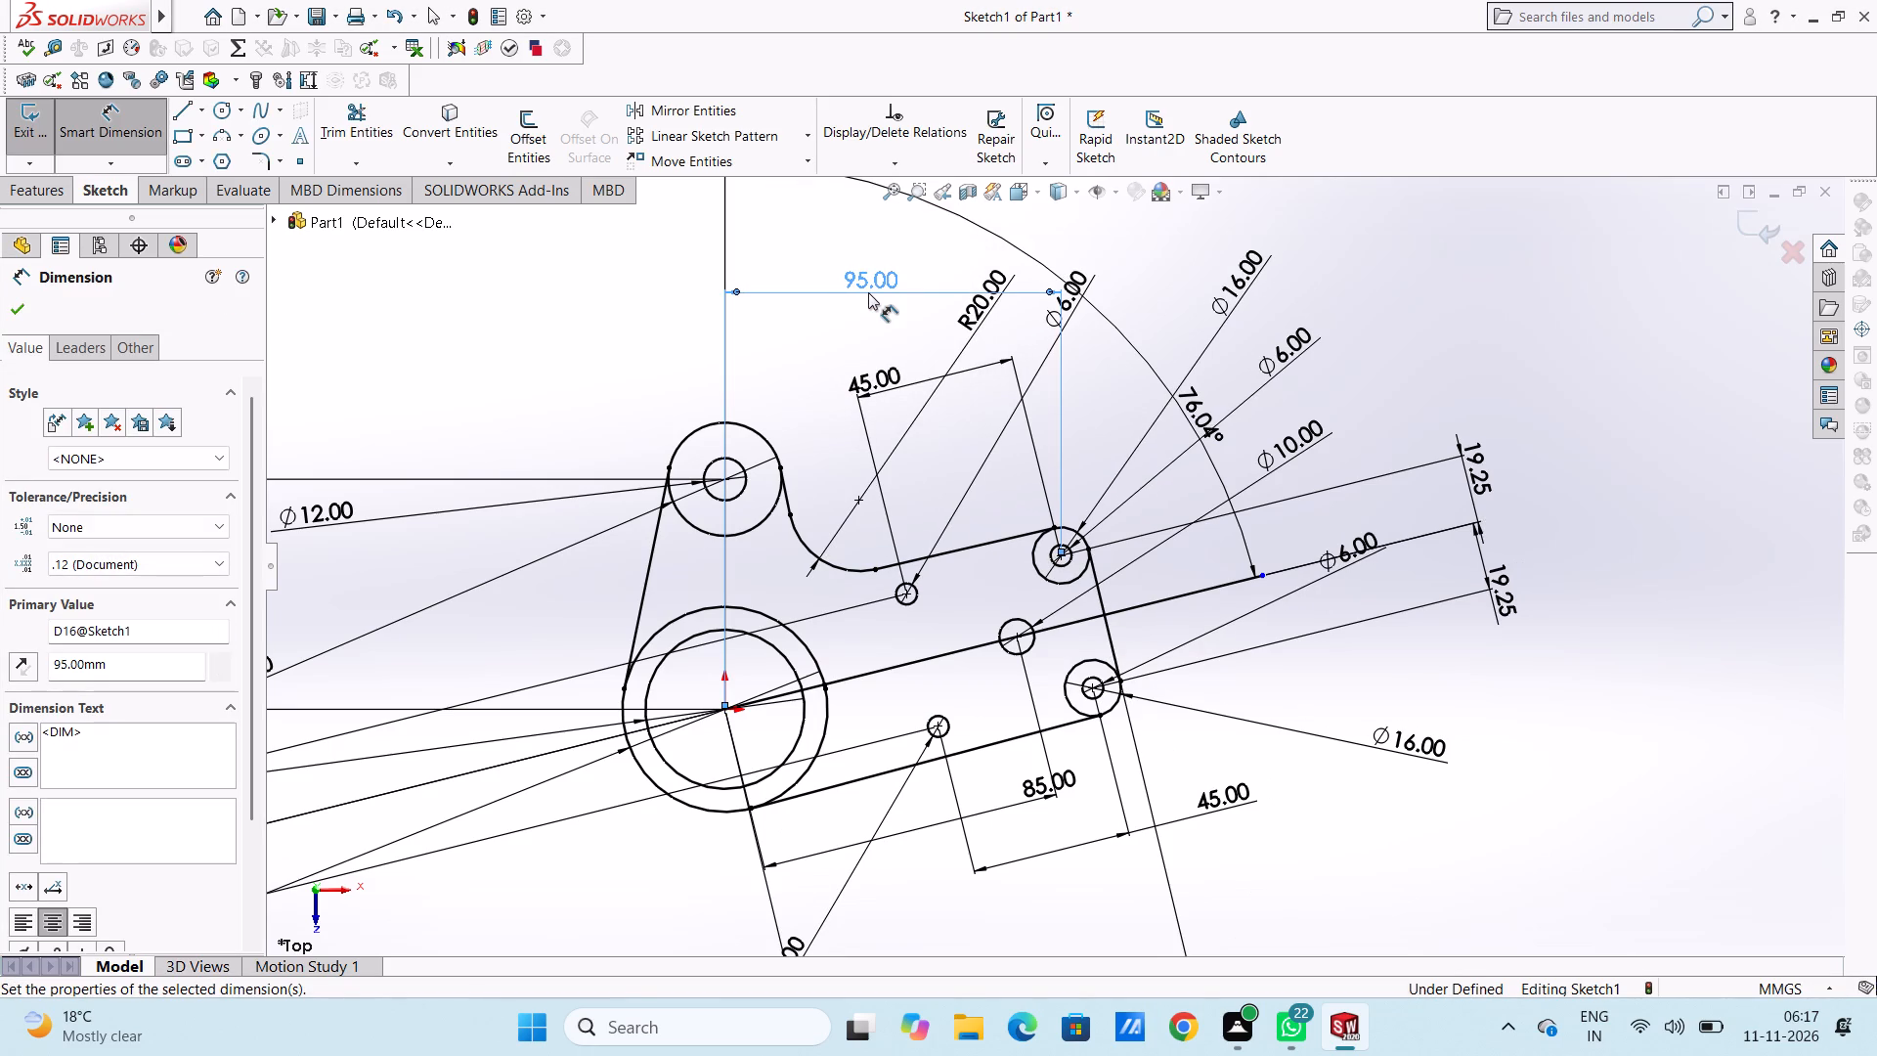
{"action": "left_click", "coordinate": [626, 304]}
Delete the inclined line running from the origin through the Ø10 hole, together with its associated dimensions.
{"action": "scroll", "coordinate": [822, 355], "scroll_direction": "up", "scroll_amount": 2}
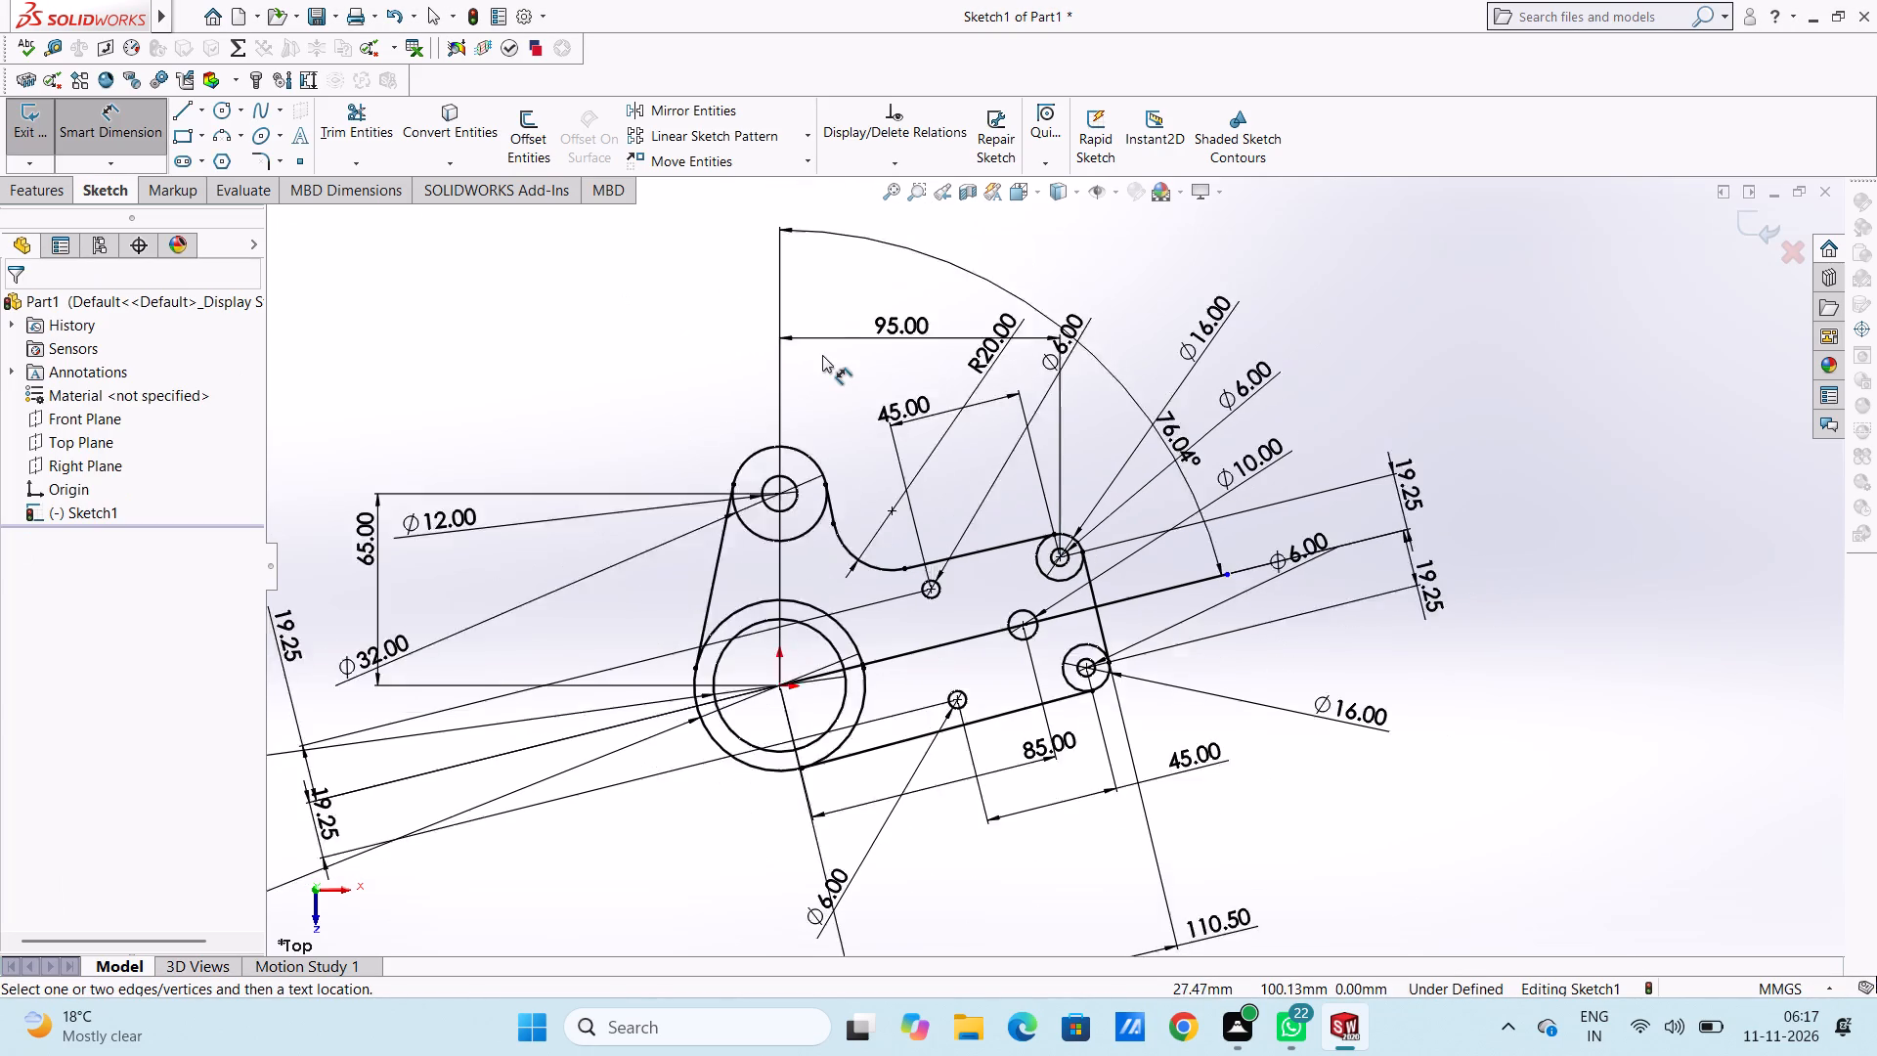
{"action": "scroll", "coordinate": [822, 355], "scroll_direction": "up", "scroll_amount": 2}
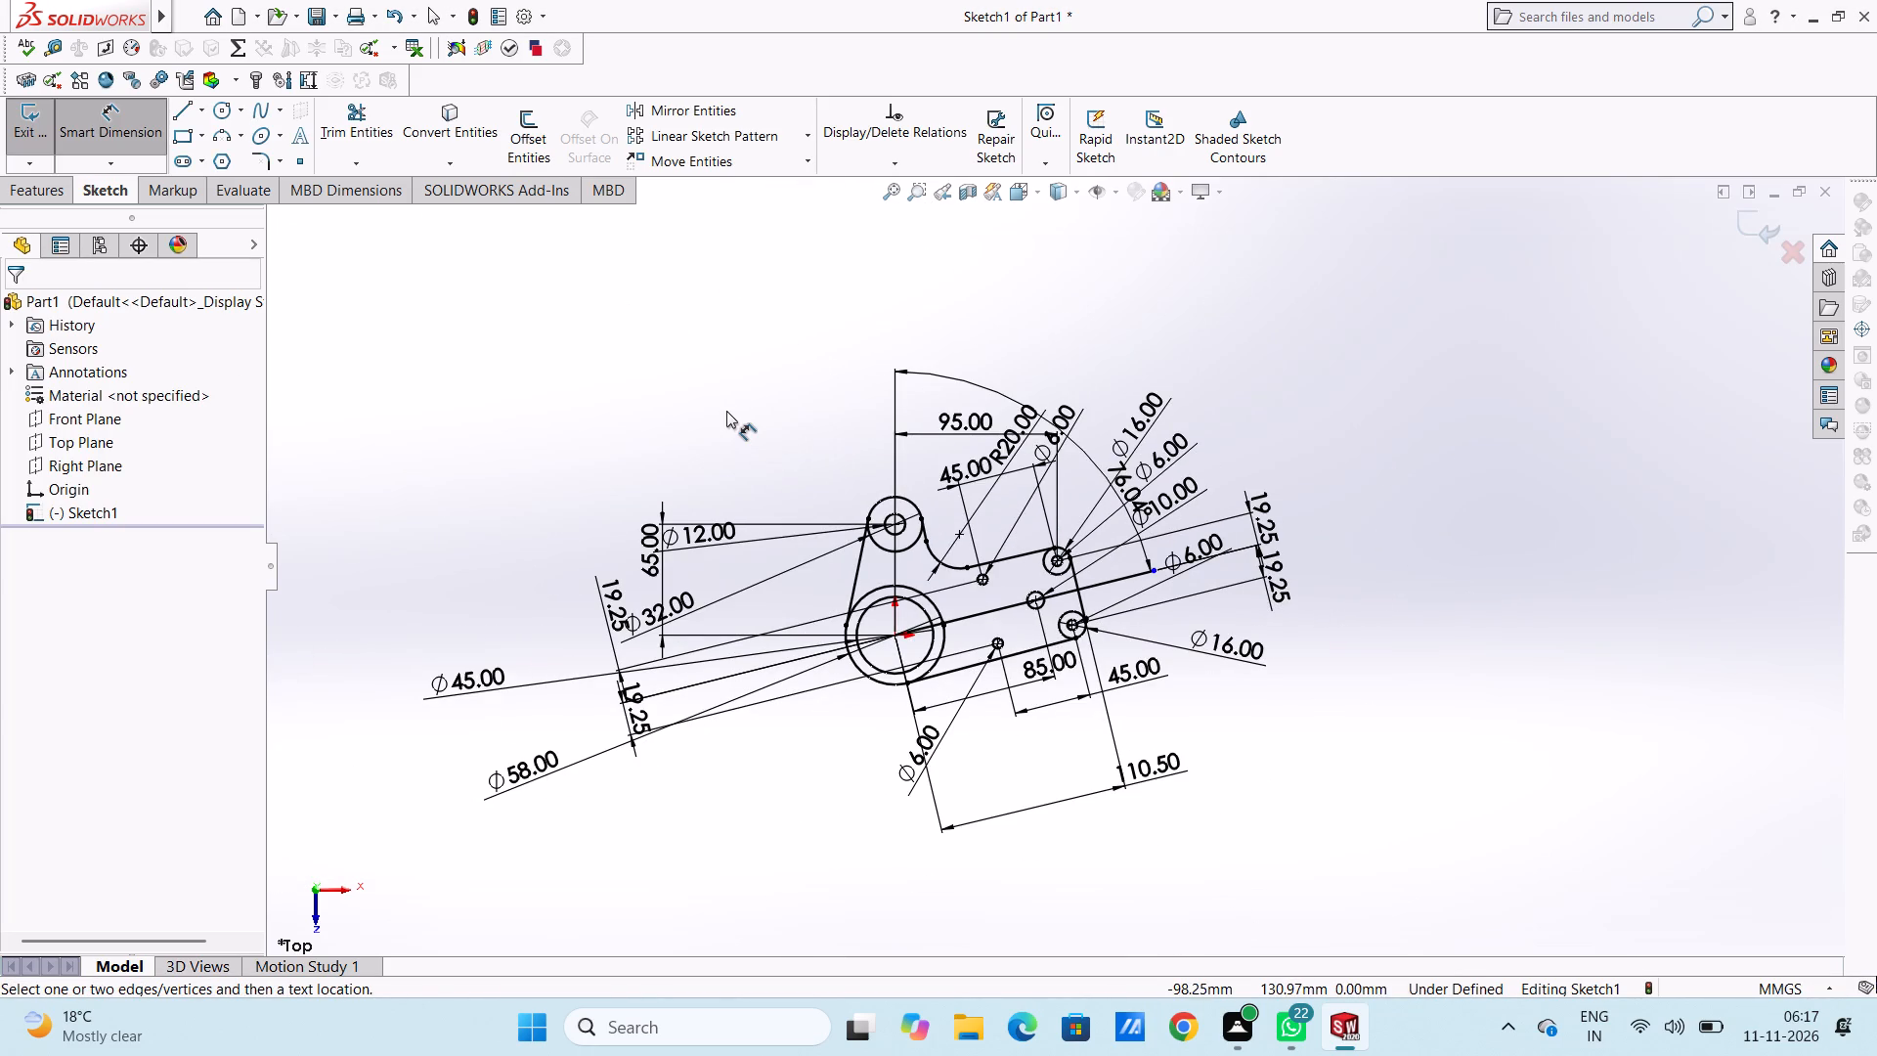
{"action": "scroll", "coordinate": [1075, 545], "scroll_direction": "down", "scroll_amount": 4}
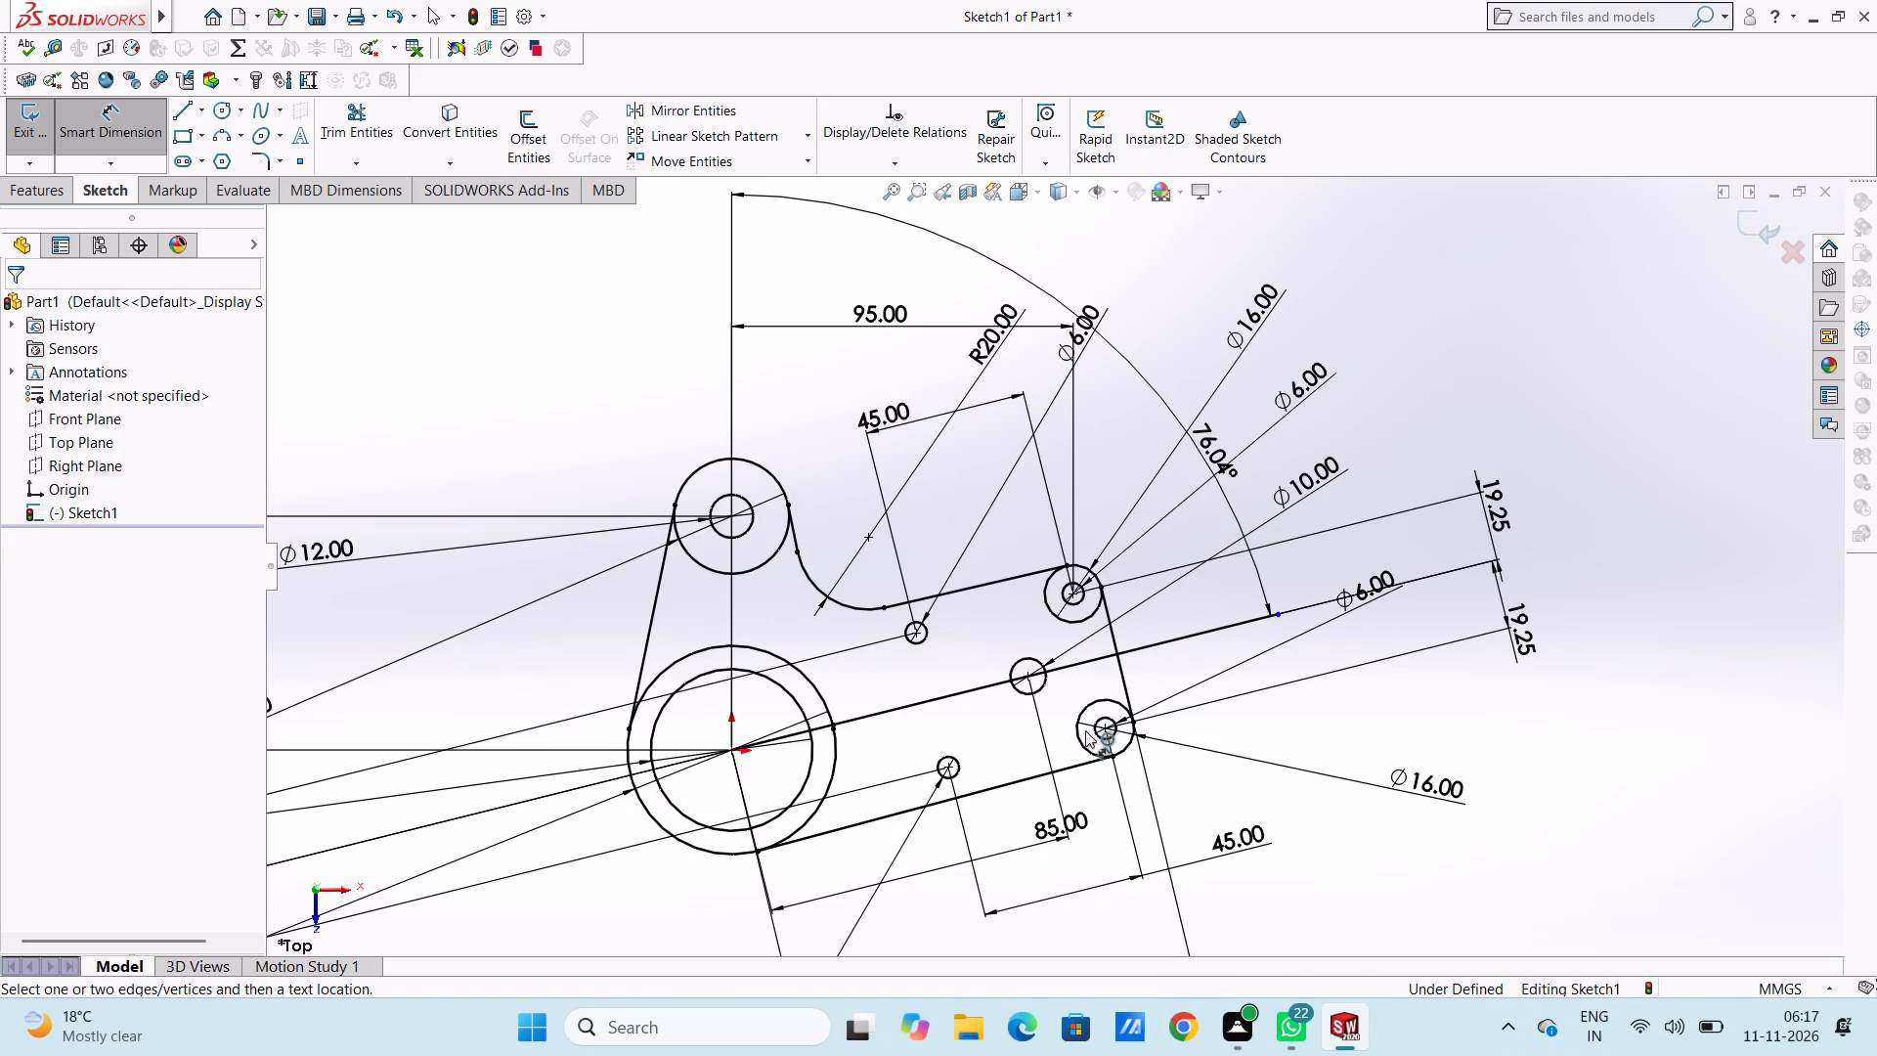
{"action": "scroll", "coordinate": [1043, 709], "scroll_direction": "up", "scroll_amount": 4}
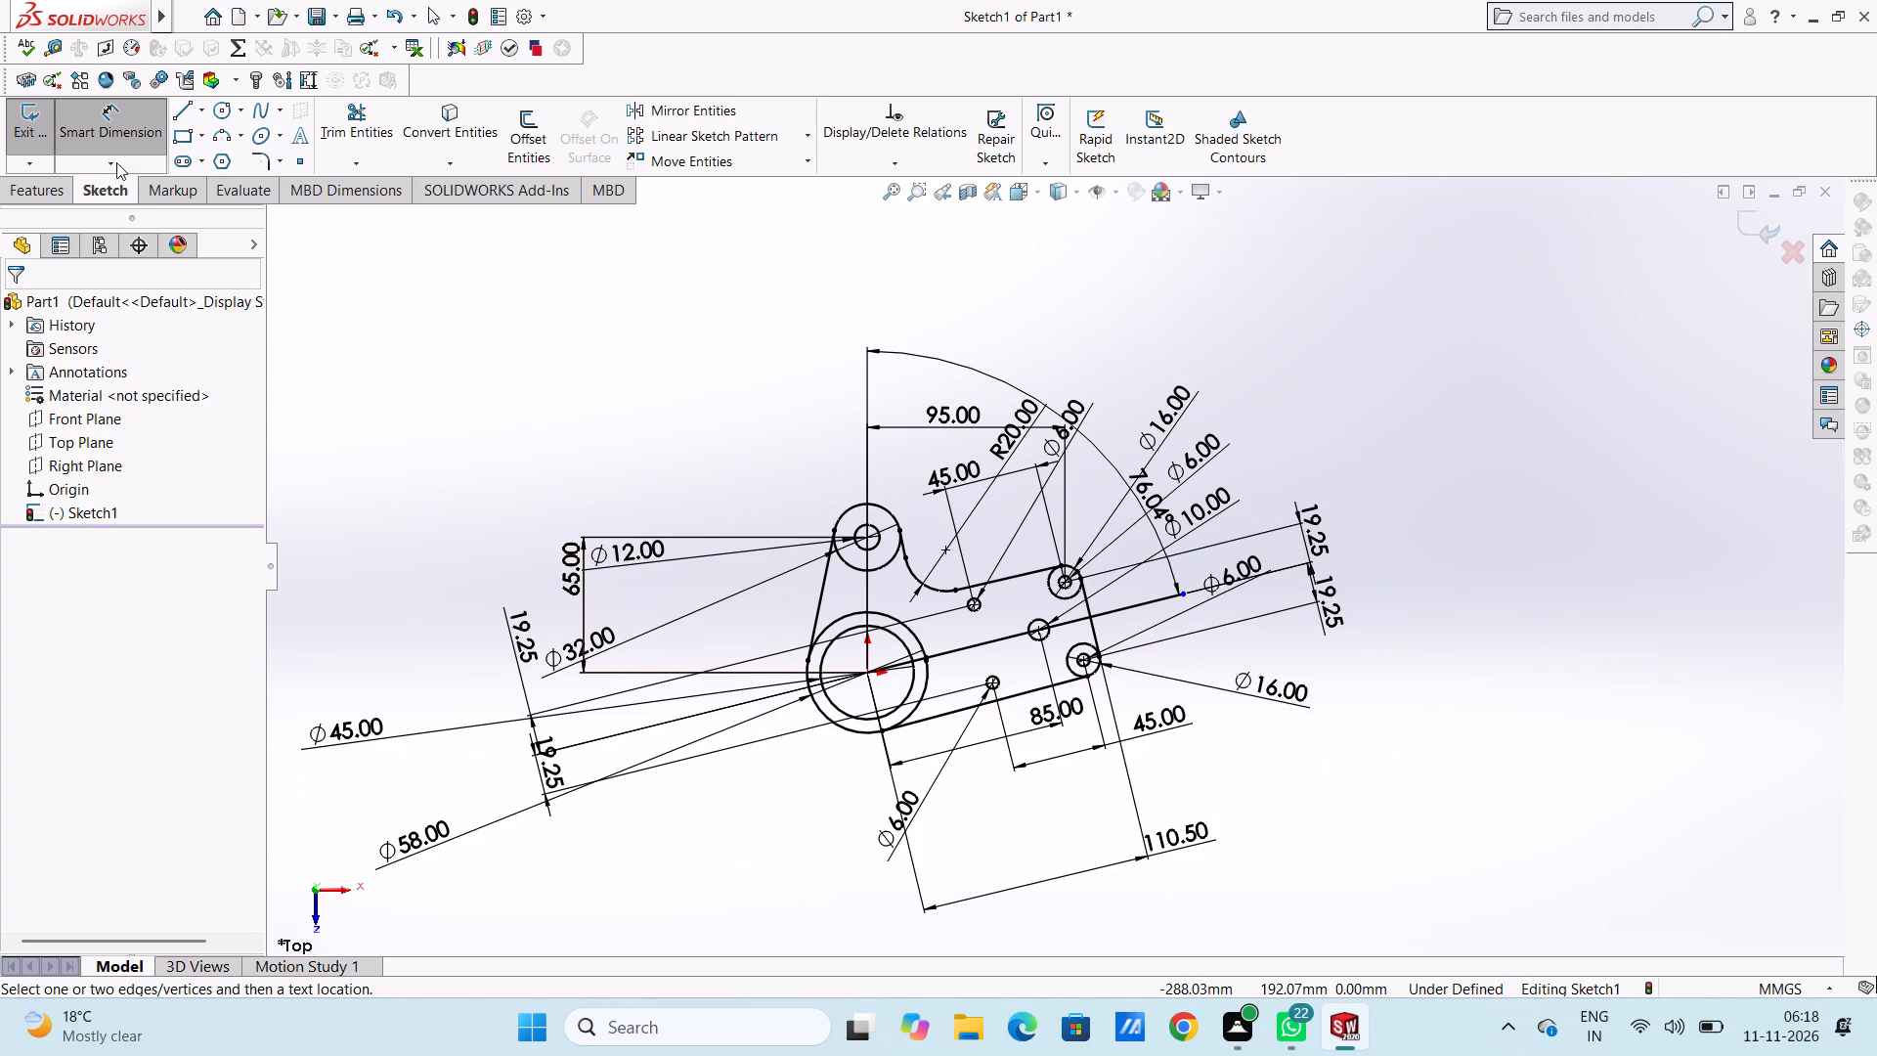
{"action": "left_click", "coordinate": [129, 116]}
{"action": "scroll", "coordinate": [1000, 620], "scroll_direction": "down", "scroll_amount": 4}
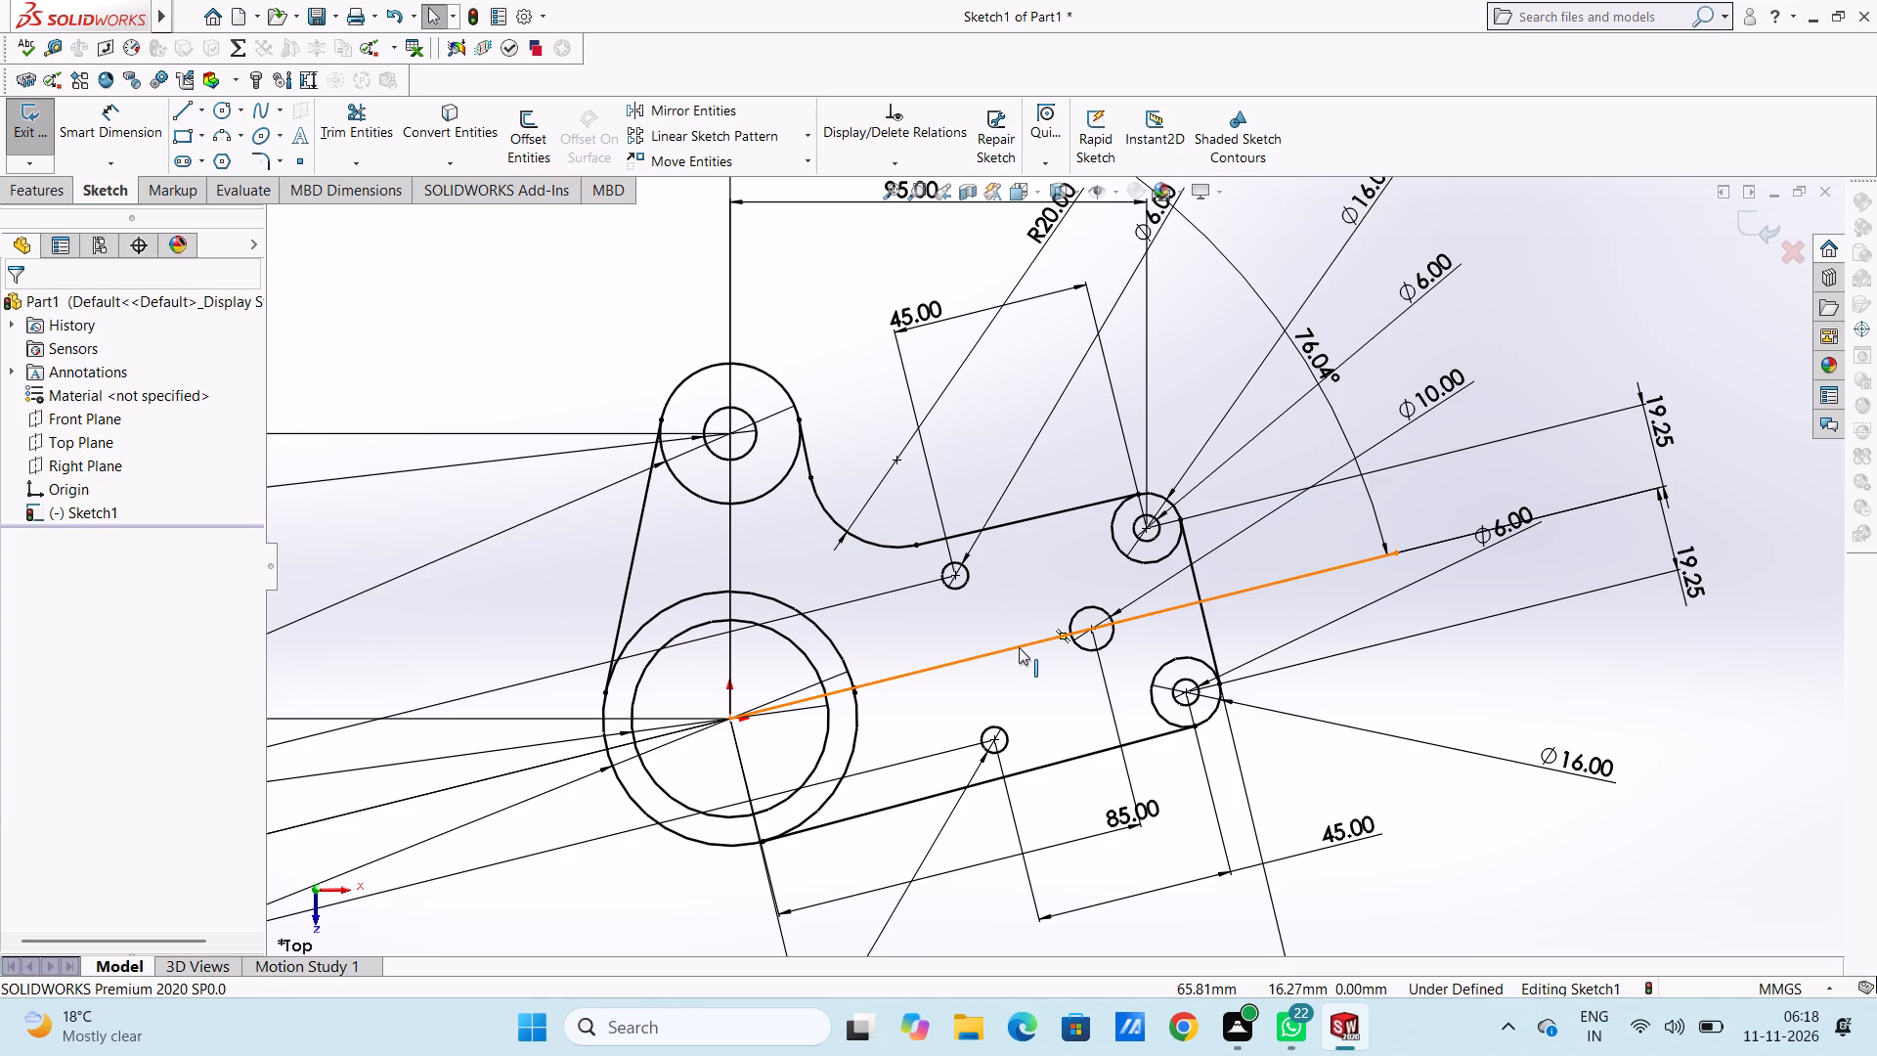
{"action": "left_click", "coordinate": [1019, 647]}
{"action": "right_click", "coordinate": [982, 611]}
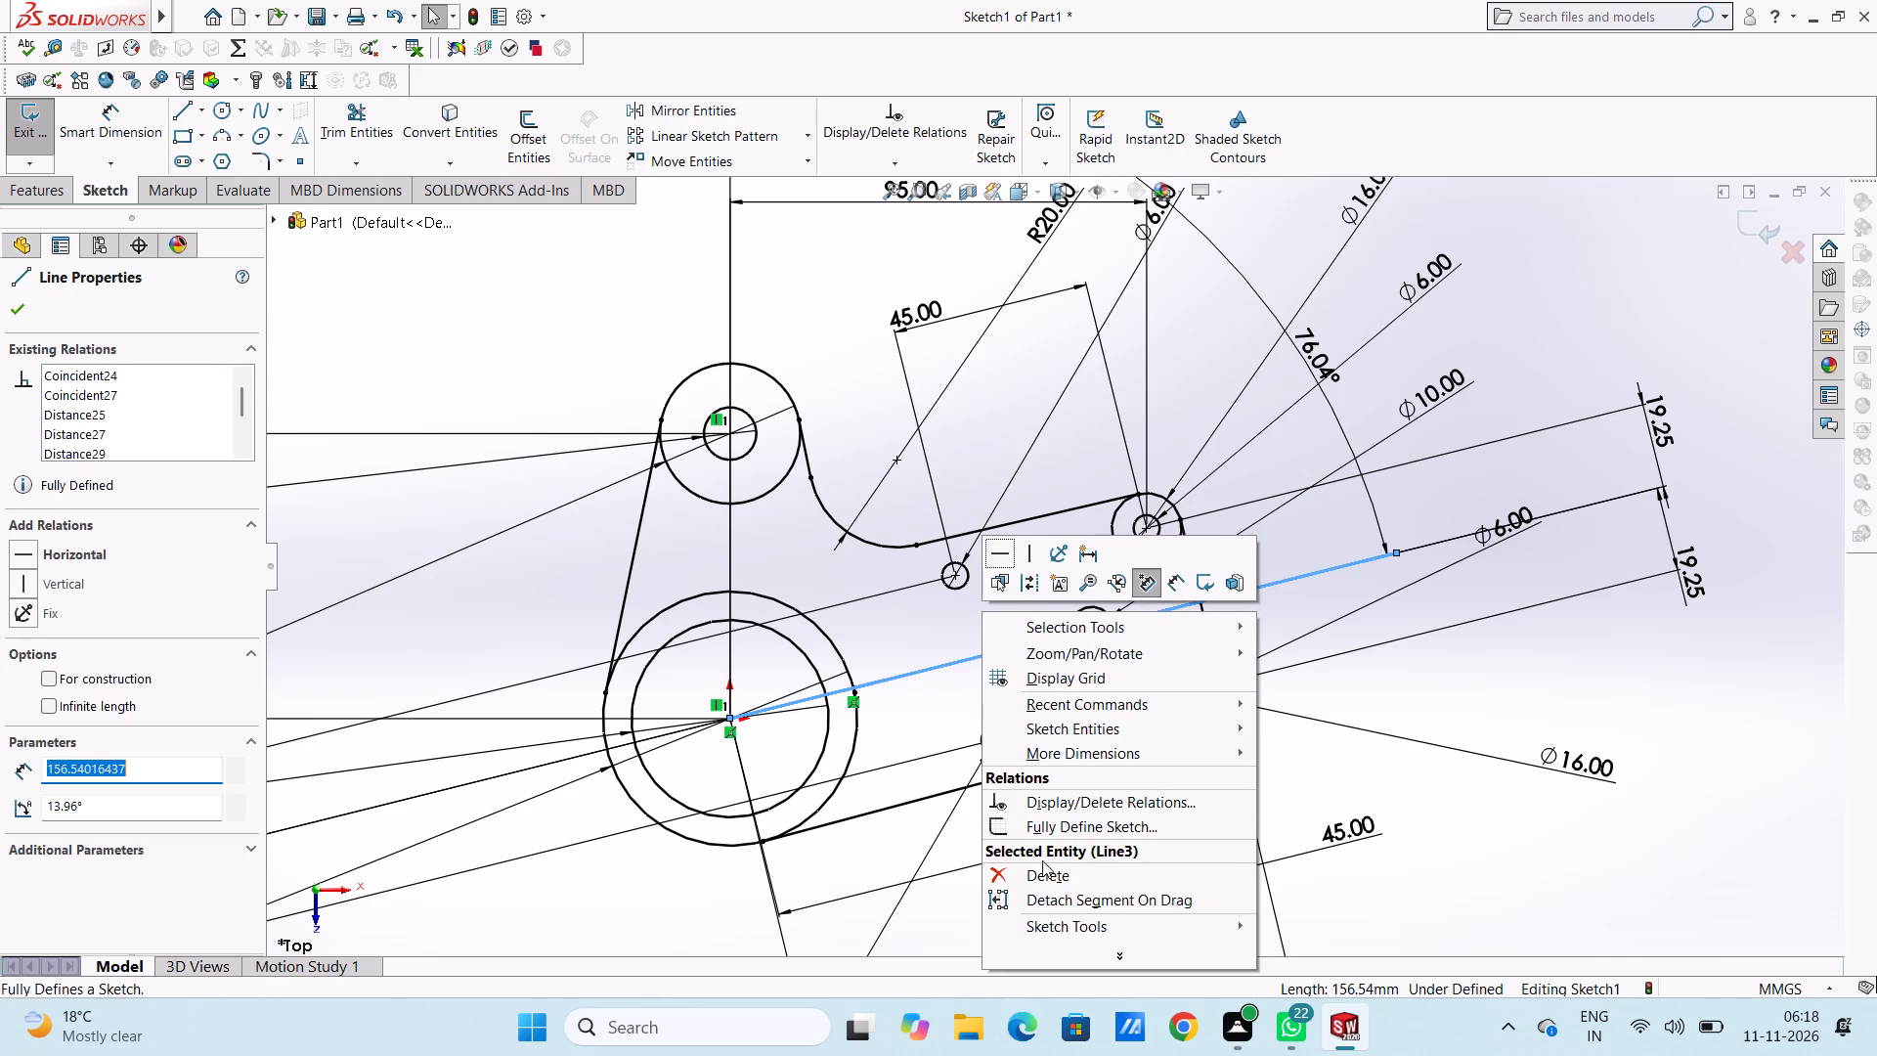
{"action": "left_click", "coordinate": [1041, 874]}
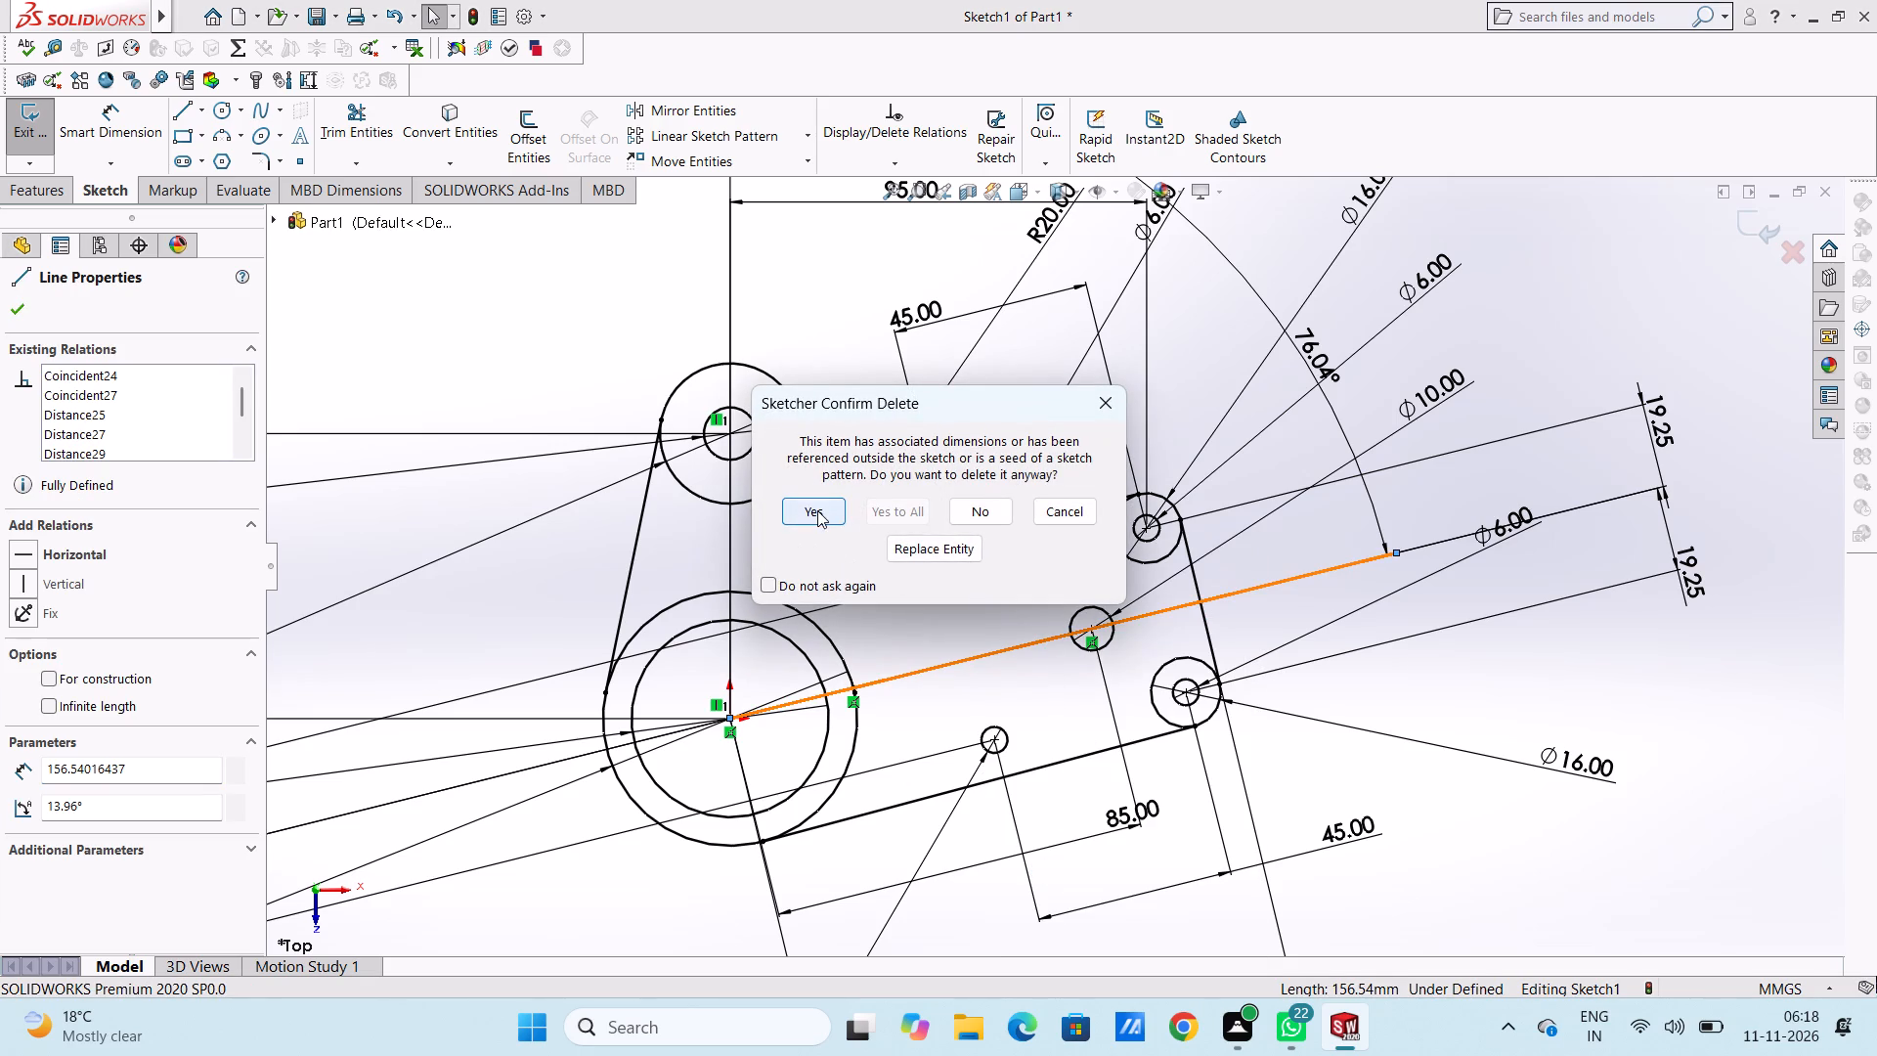
{"action": "left_click", "coordinate": [817, 510]}
Trim away the short leftover line segment on the edge of the Ø58 circle facing the arm.
{"action": "scroll", "coordinate": [985, 672], "scroll_direction": "up", "scroll_amount": 5}
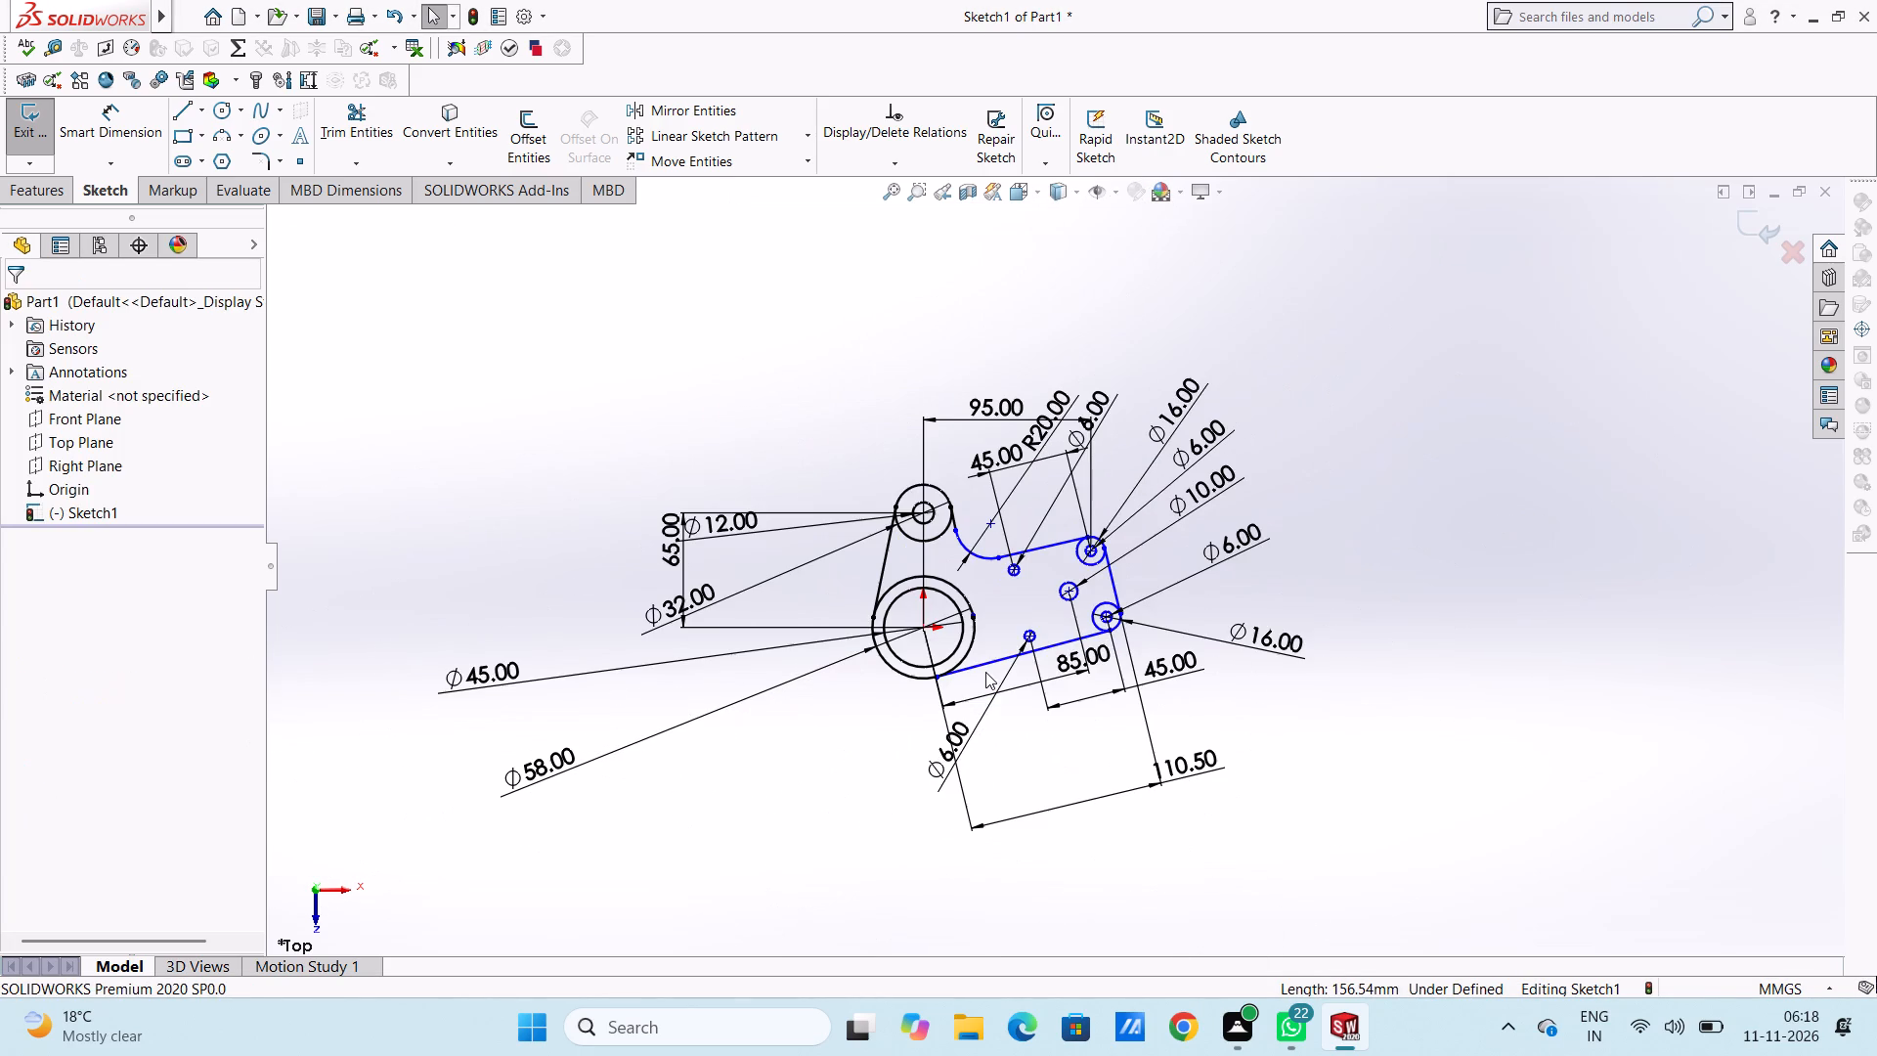
{"action": "scroll", "coordinate": [1134, 633], "scroll_direction": "down", "scroll_amount": 3}
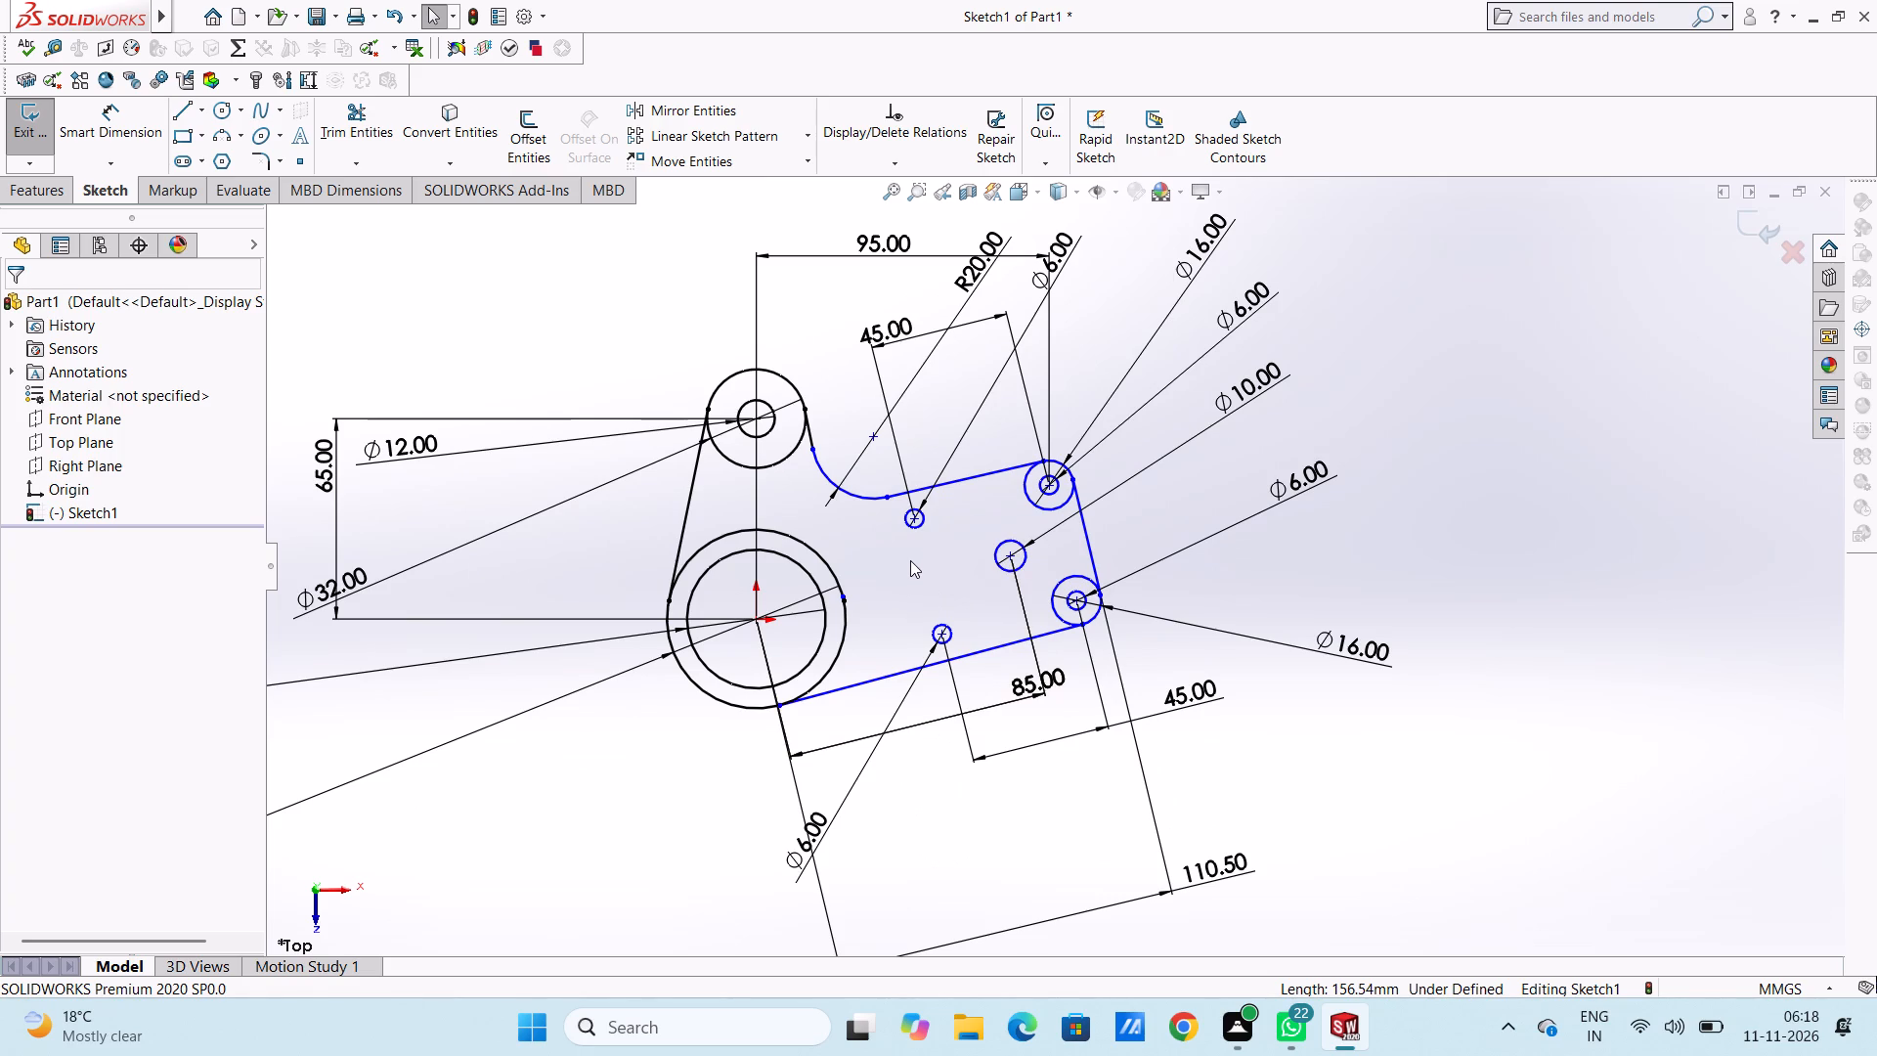
{"action": "scroll", "coordinate": [853, 603], "scroll_direction": "down", "scroll_amount": 5}
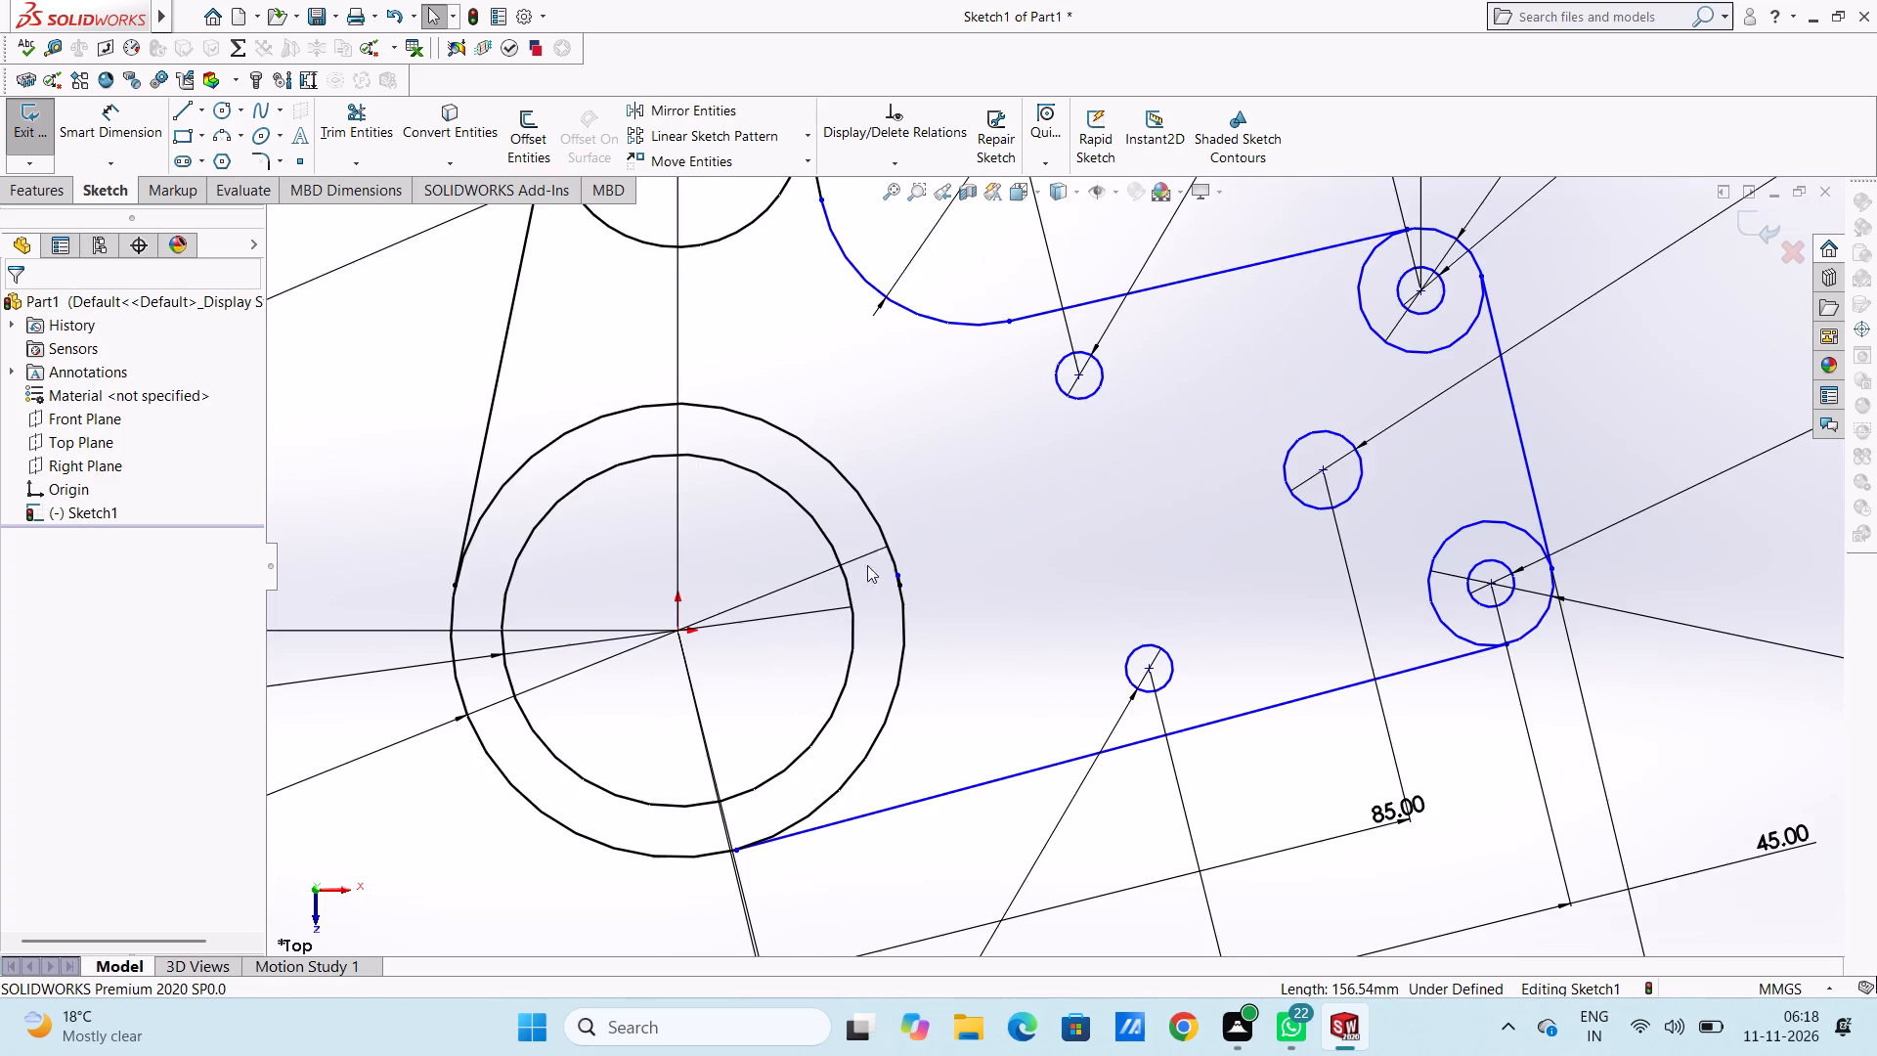
{"action": "scroll", "coordinate": [951, 555], "scroll_direction": "down", "scroll_amount": 5}
{"action": "scroll", "coordinate": [888, 634], "scroll_direction": "down", "scroll_amount": 5}
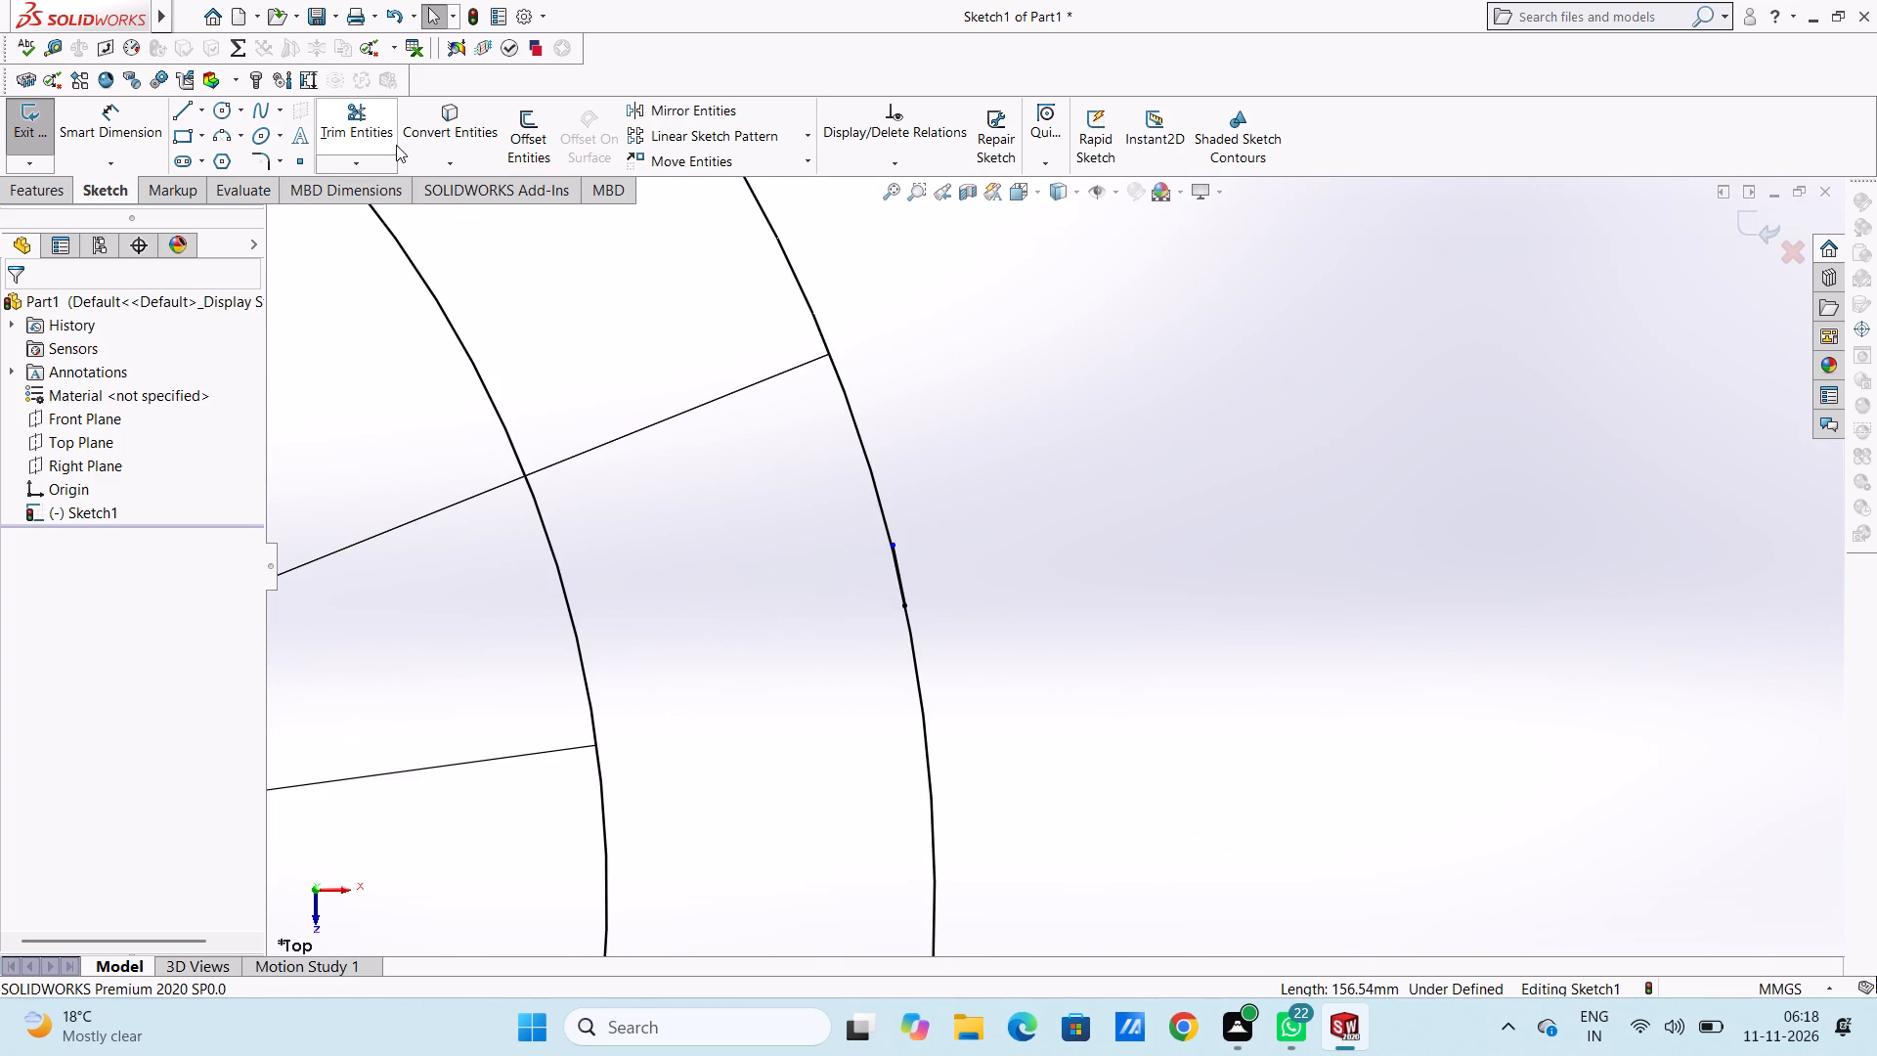
{"action": "left_click", "coordinate": [370, 109]}
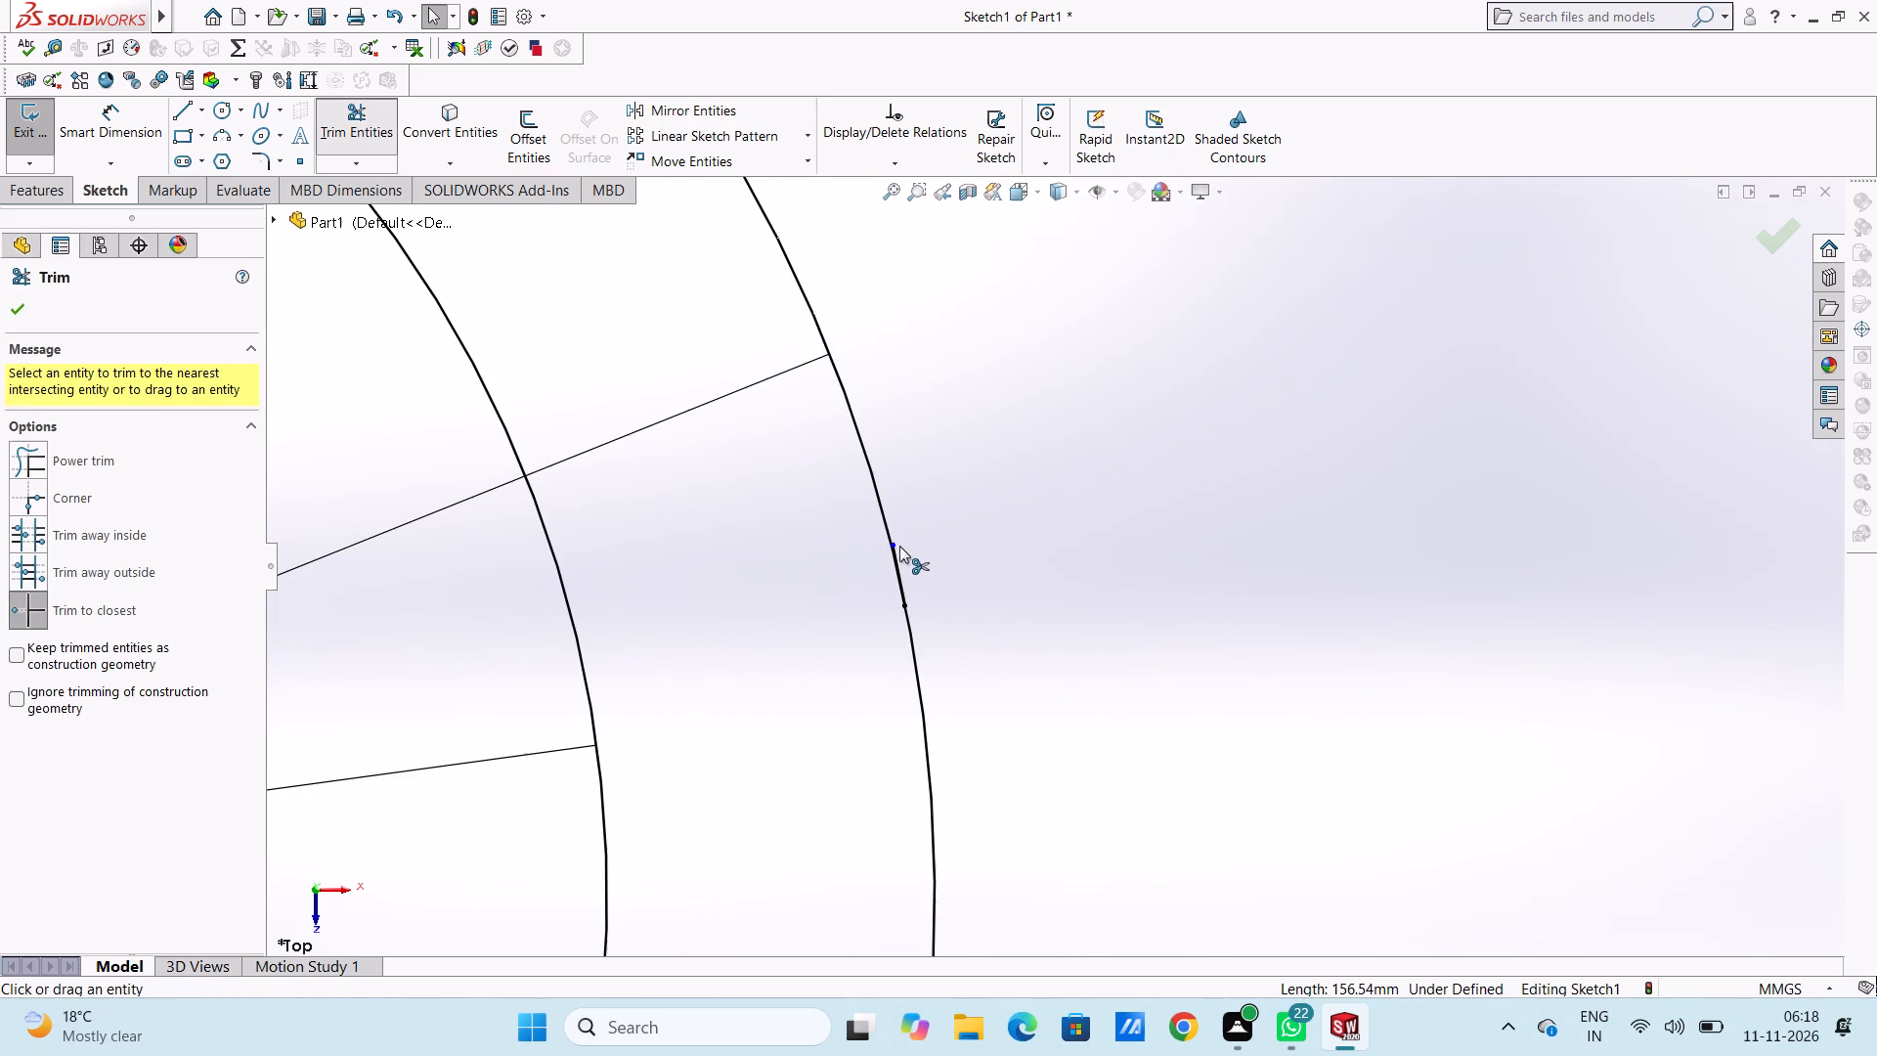
{"action": "left_click", "coordinate": [897, 547]}
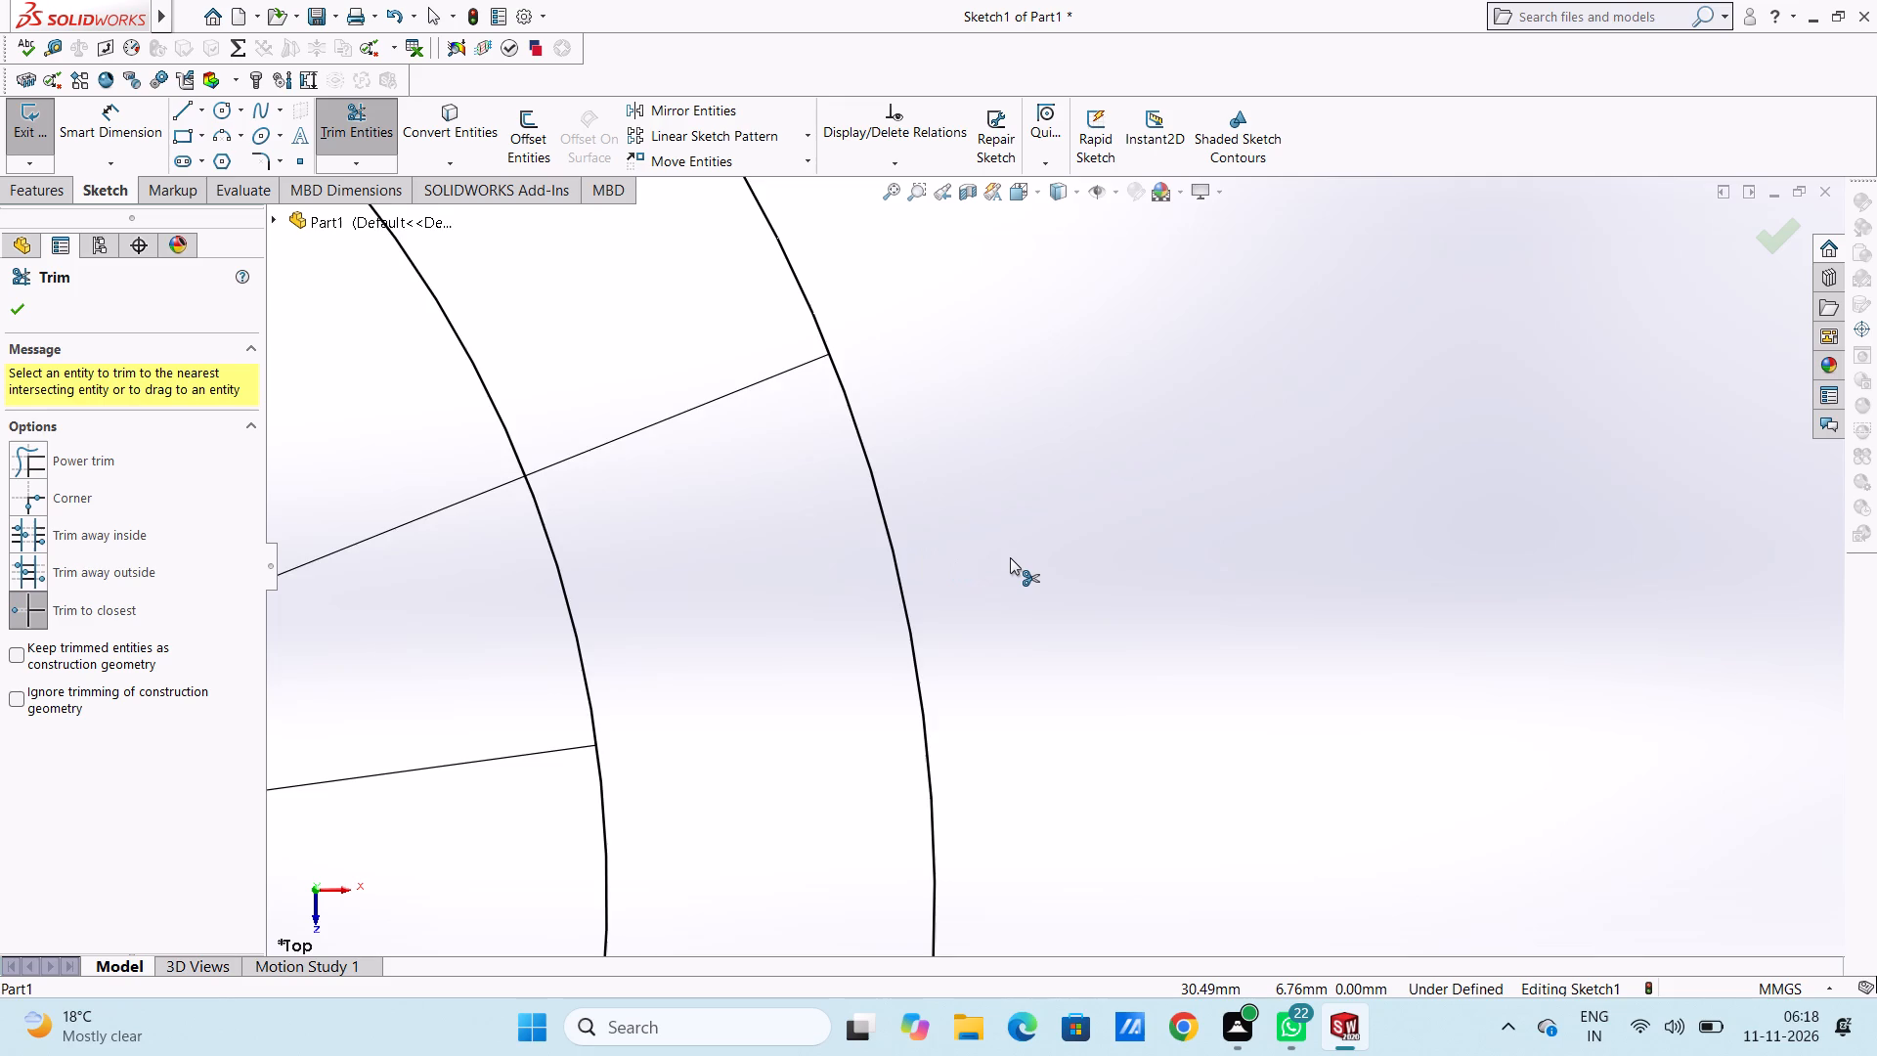
{"action": "scroll", "coordinate": [1010, 557], "scroll_direction": "up", "scroll_amount": 20}
{"action": "scroll", "coordinate": [1010, 557], "scroll_direction": "up", "scroll_amount": 6}
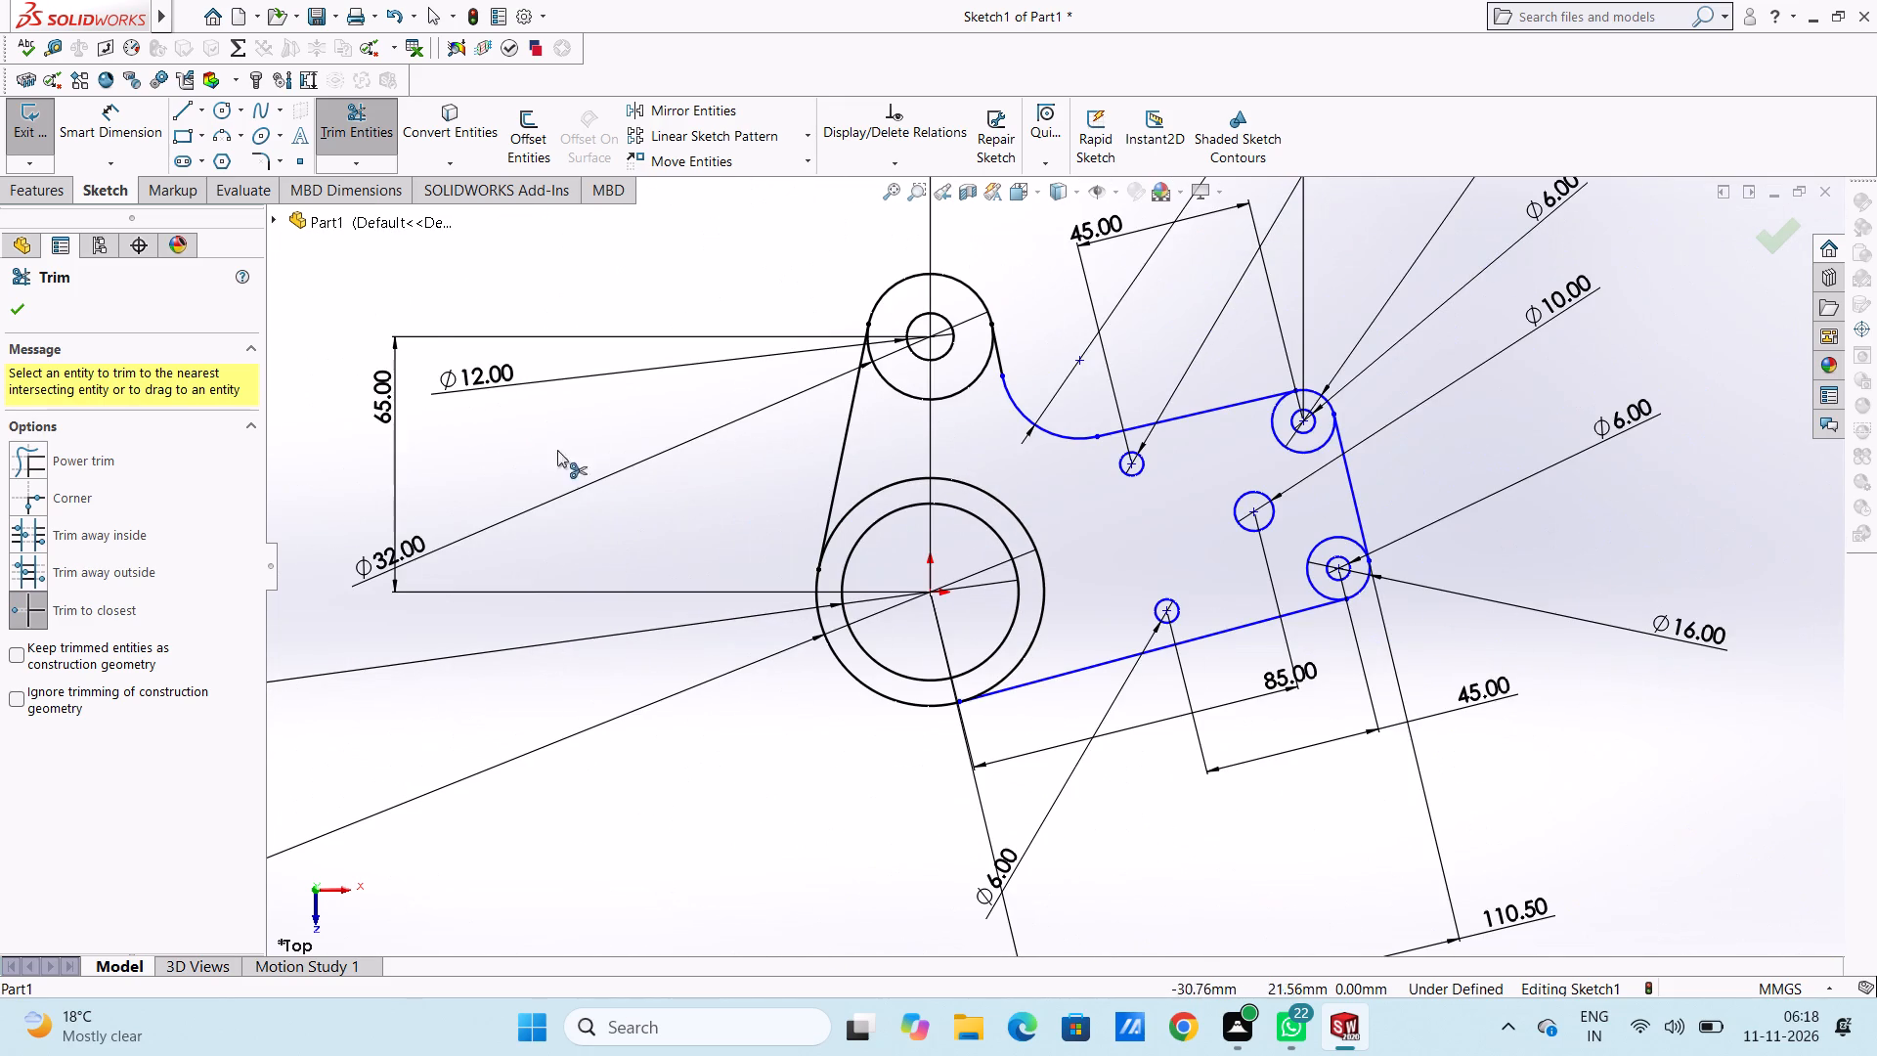
{"action": "left_click", "coordinate": [27, 307]}
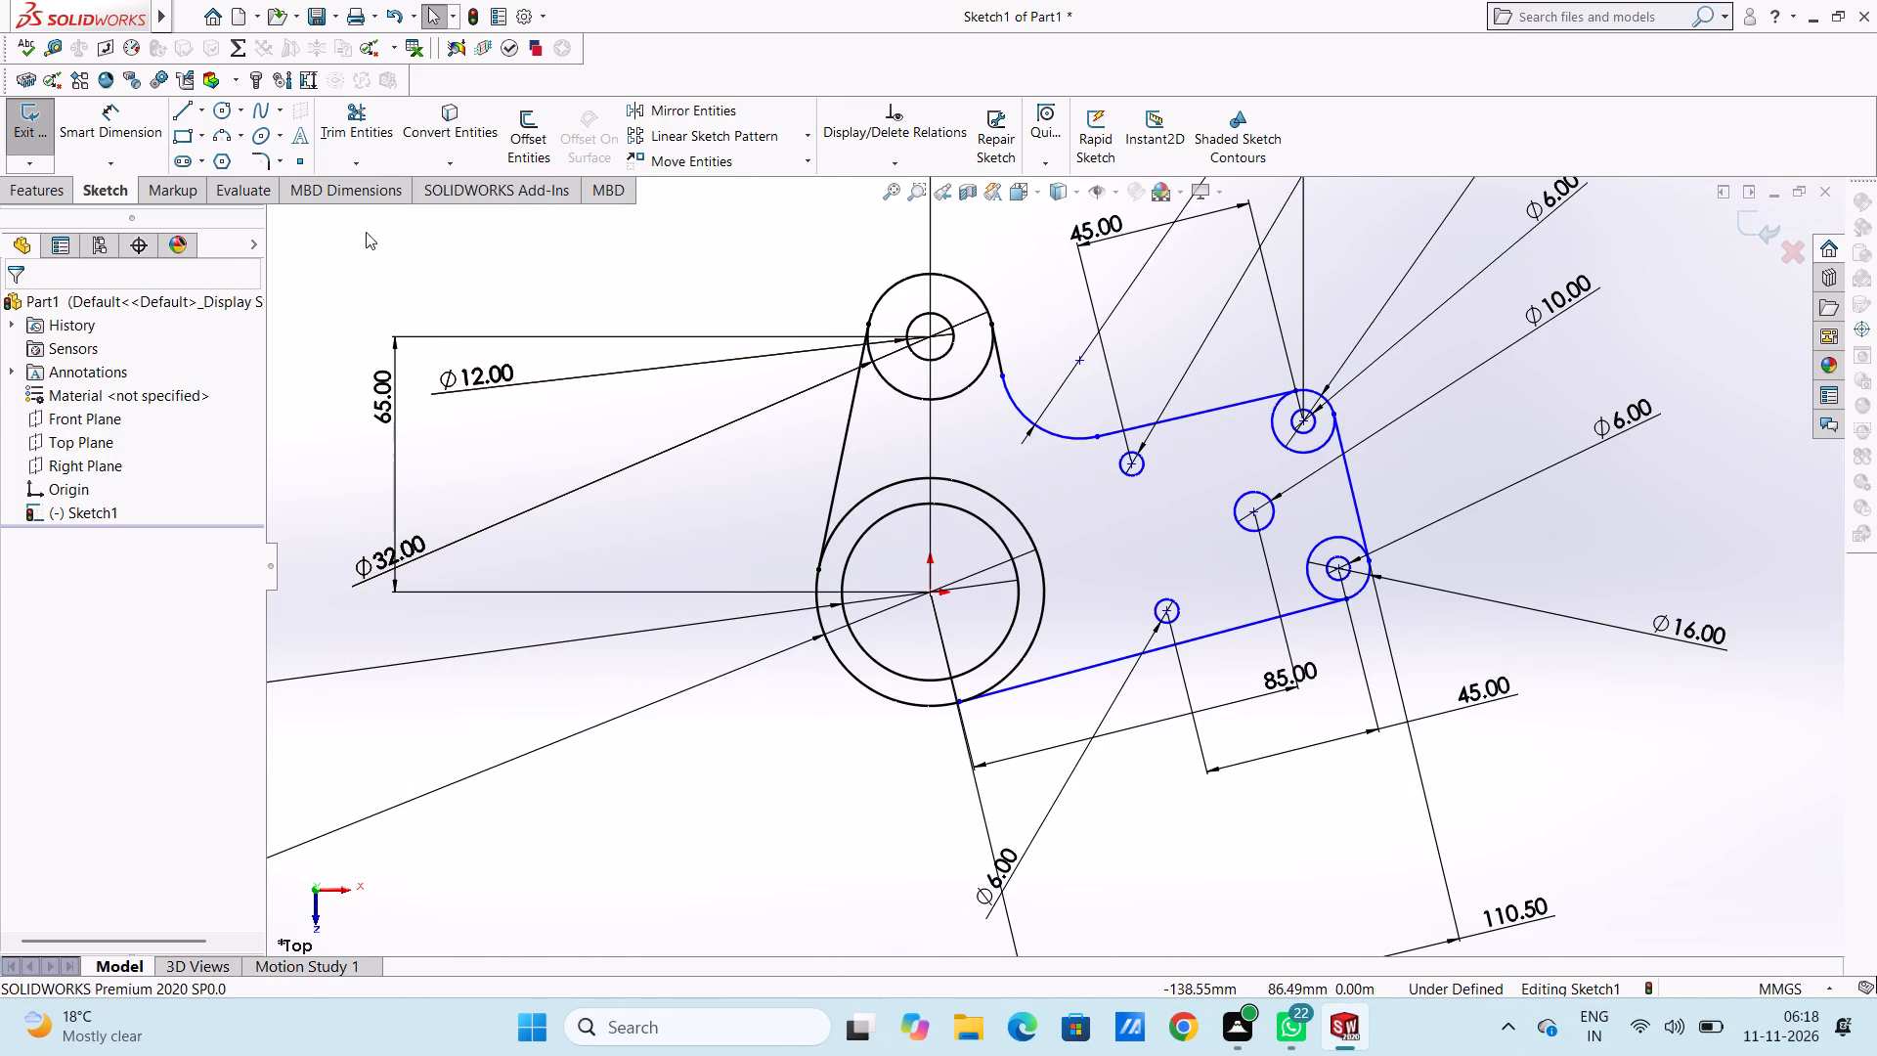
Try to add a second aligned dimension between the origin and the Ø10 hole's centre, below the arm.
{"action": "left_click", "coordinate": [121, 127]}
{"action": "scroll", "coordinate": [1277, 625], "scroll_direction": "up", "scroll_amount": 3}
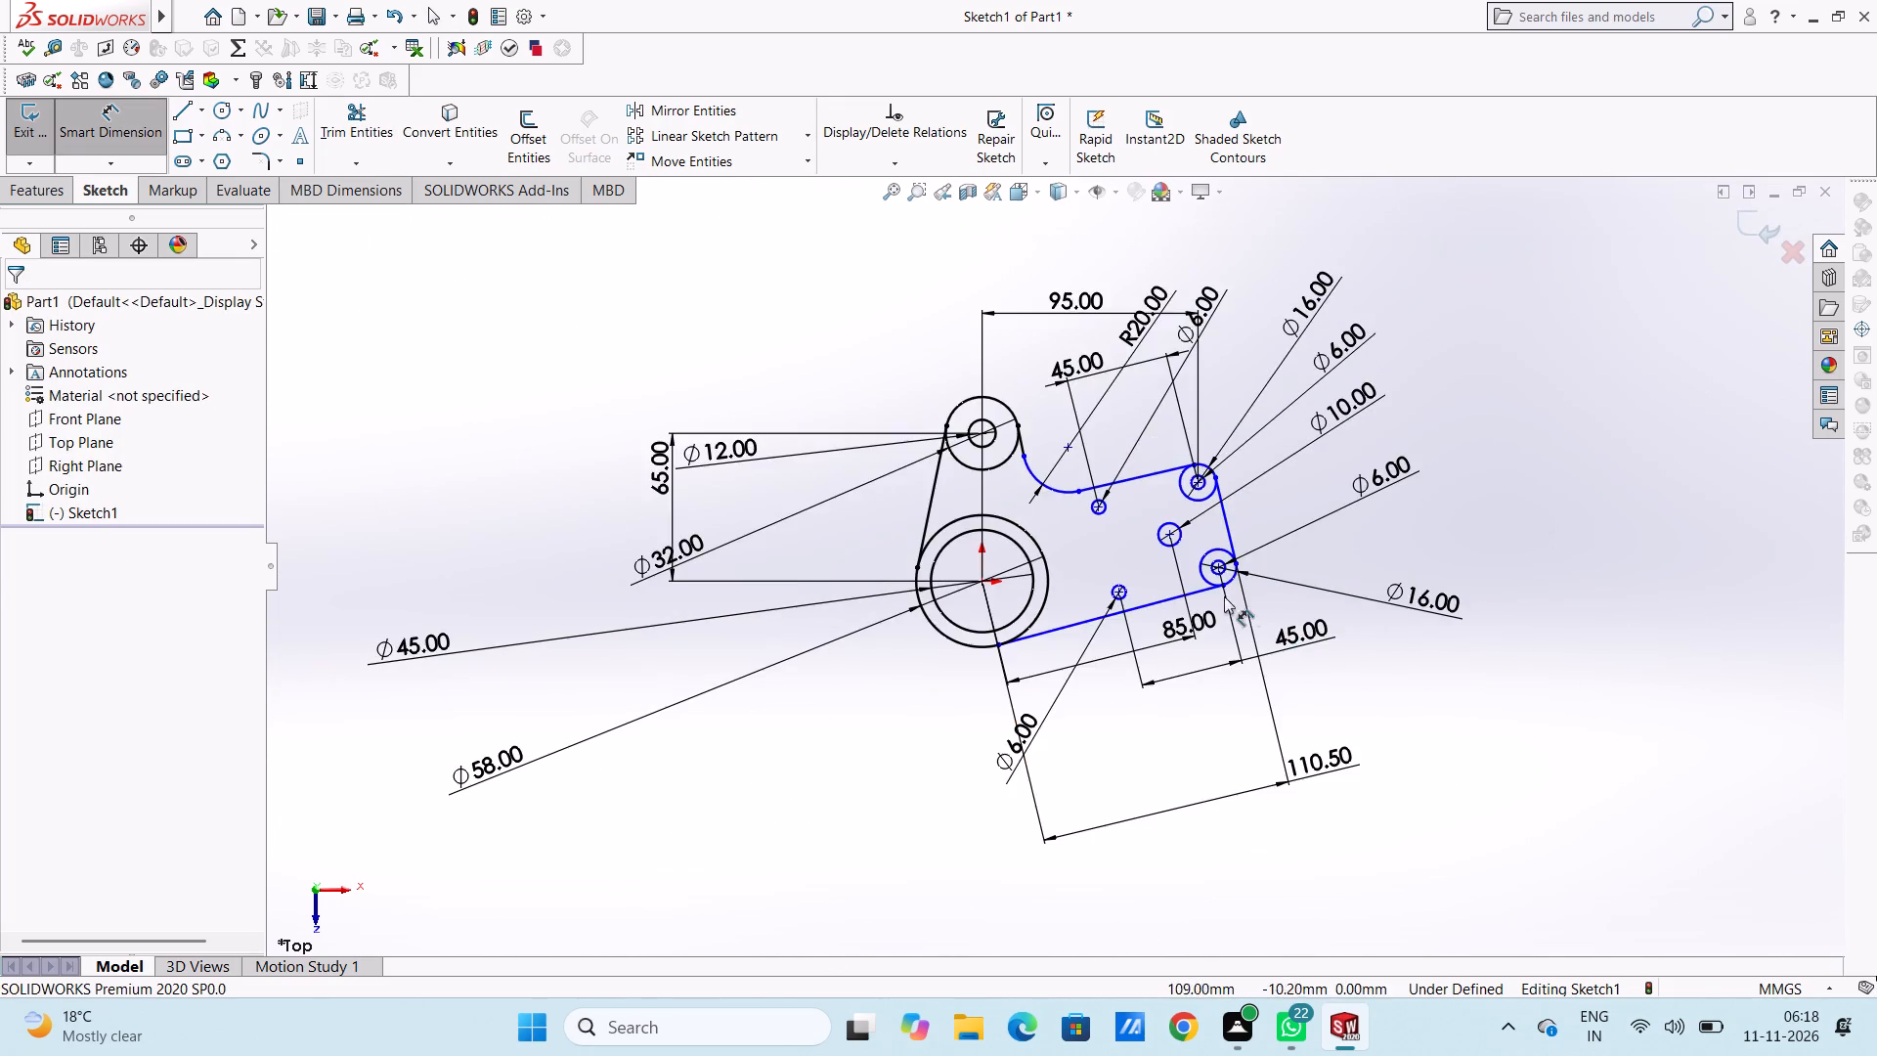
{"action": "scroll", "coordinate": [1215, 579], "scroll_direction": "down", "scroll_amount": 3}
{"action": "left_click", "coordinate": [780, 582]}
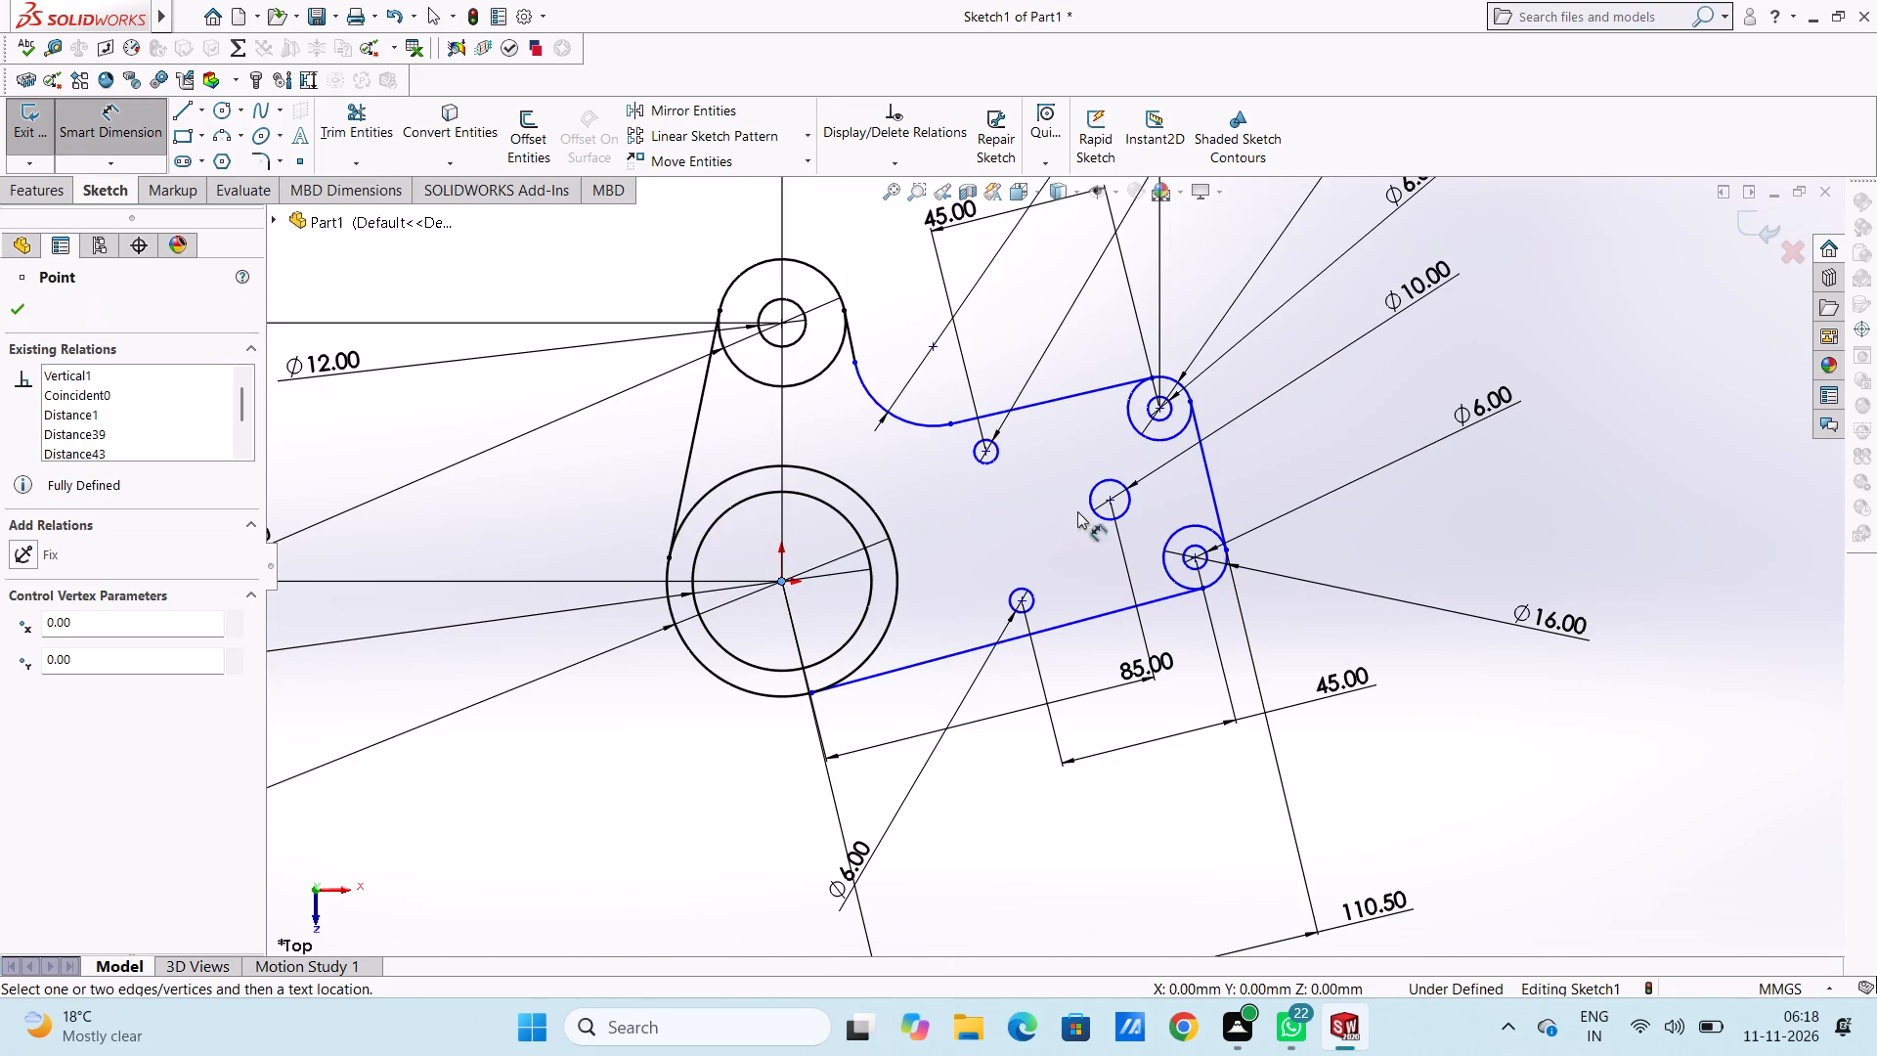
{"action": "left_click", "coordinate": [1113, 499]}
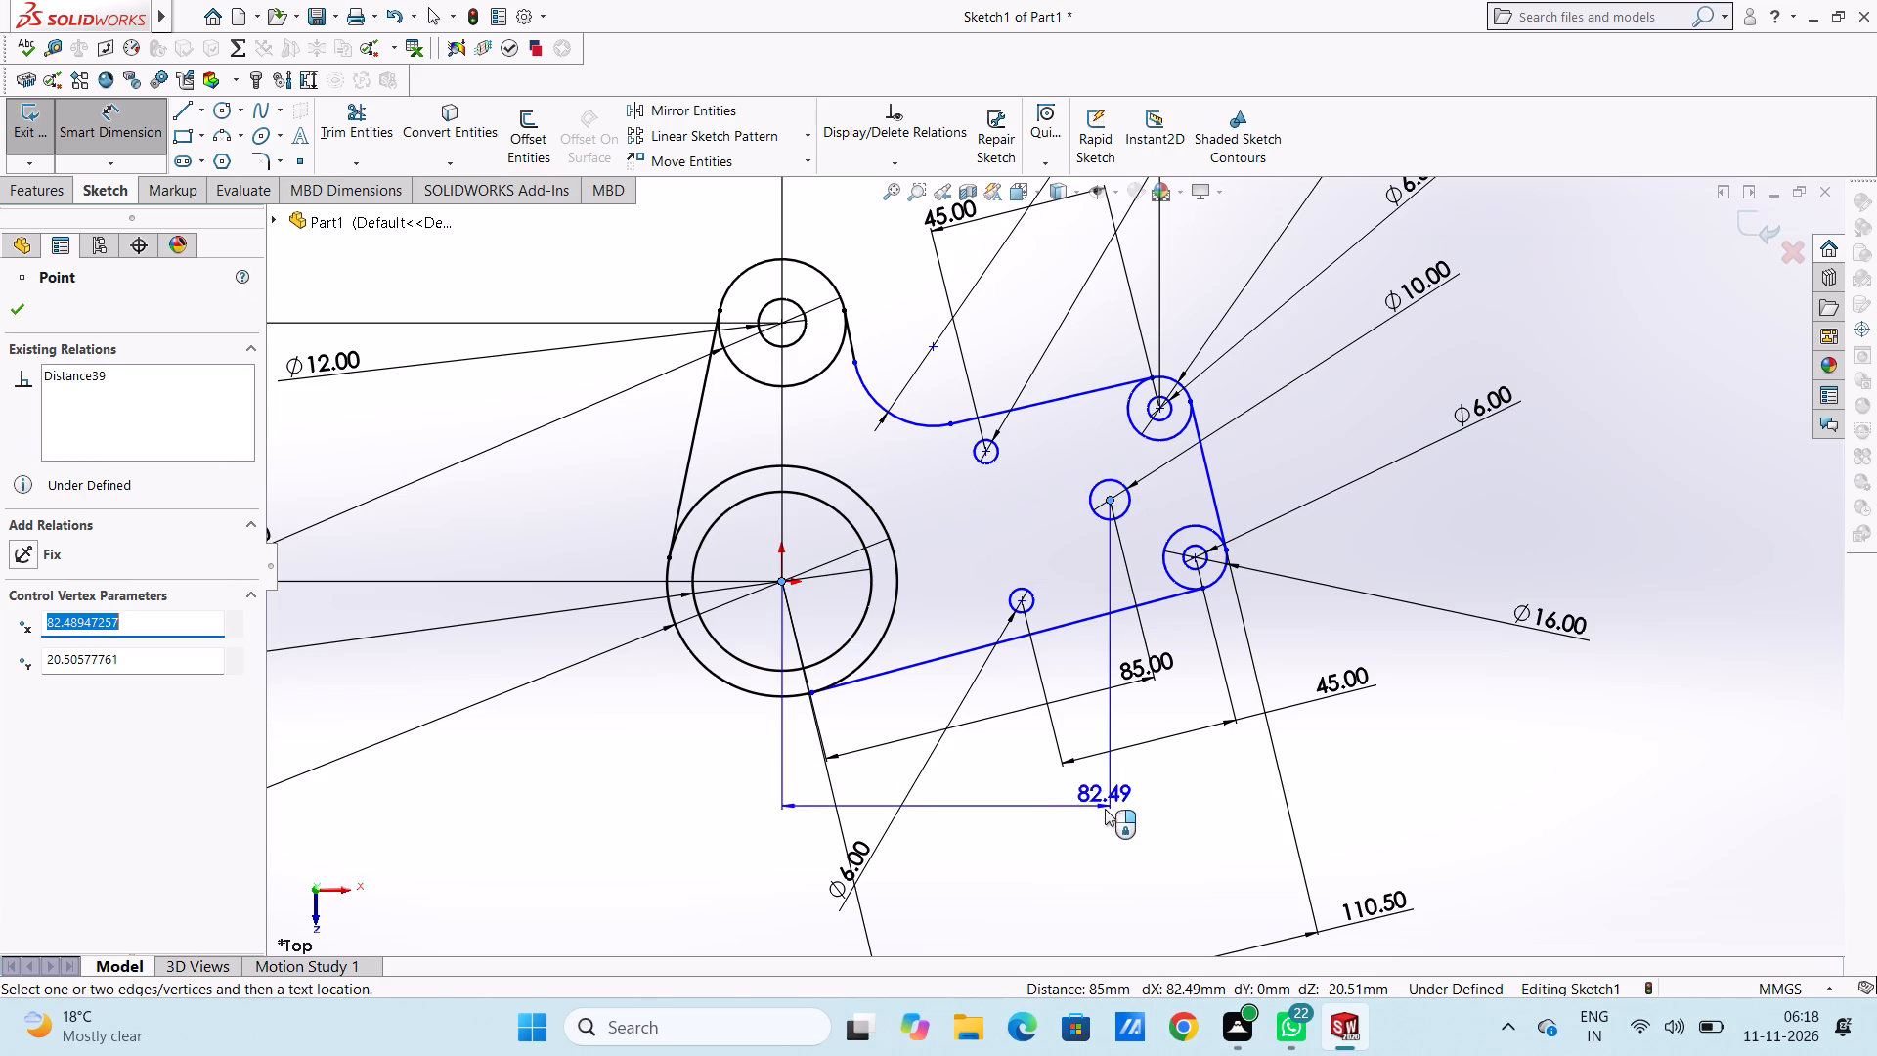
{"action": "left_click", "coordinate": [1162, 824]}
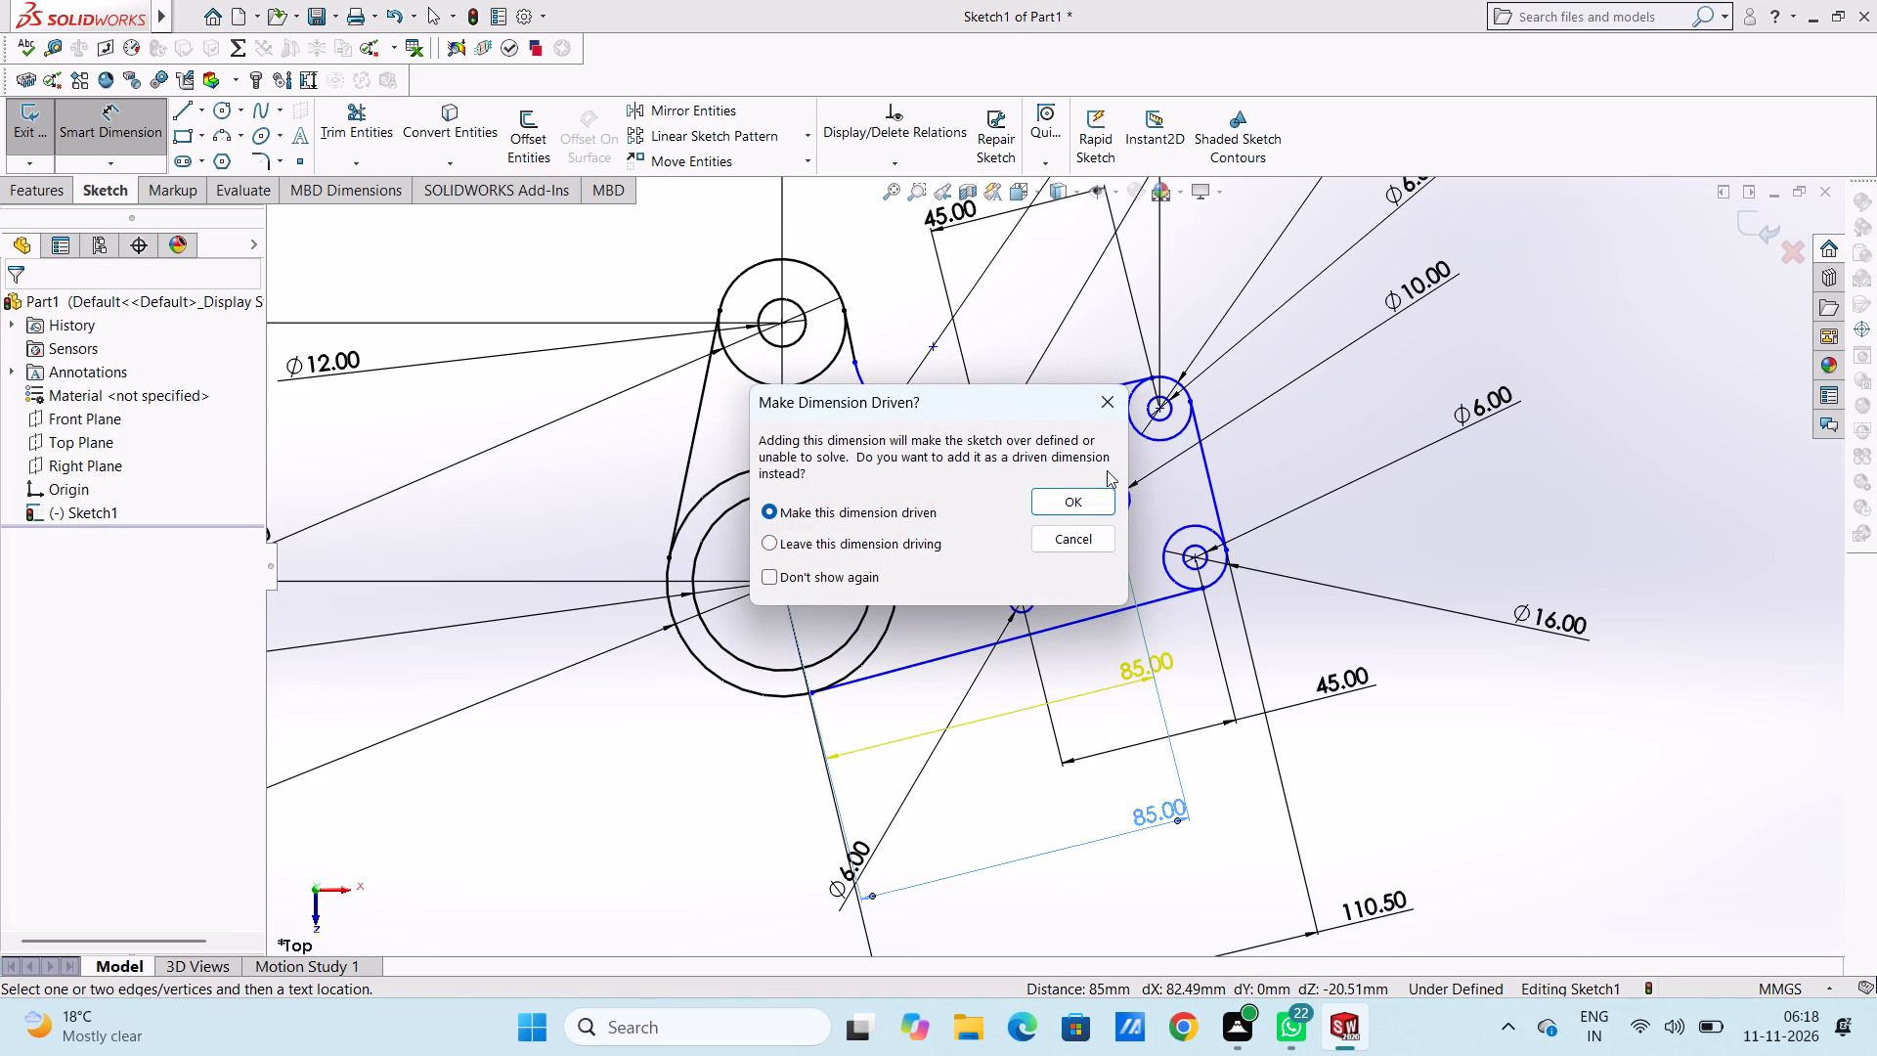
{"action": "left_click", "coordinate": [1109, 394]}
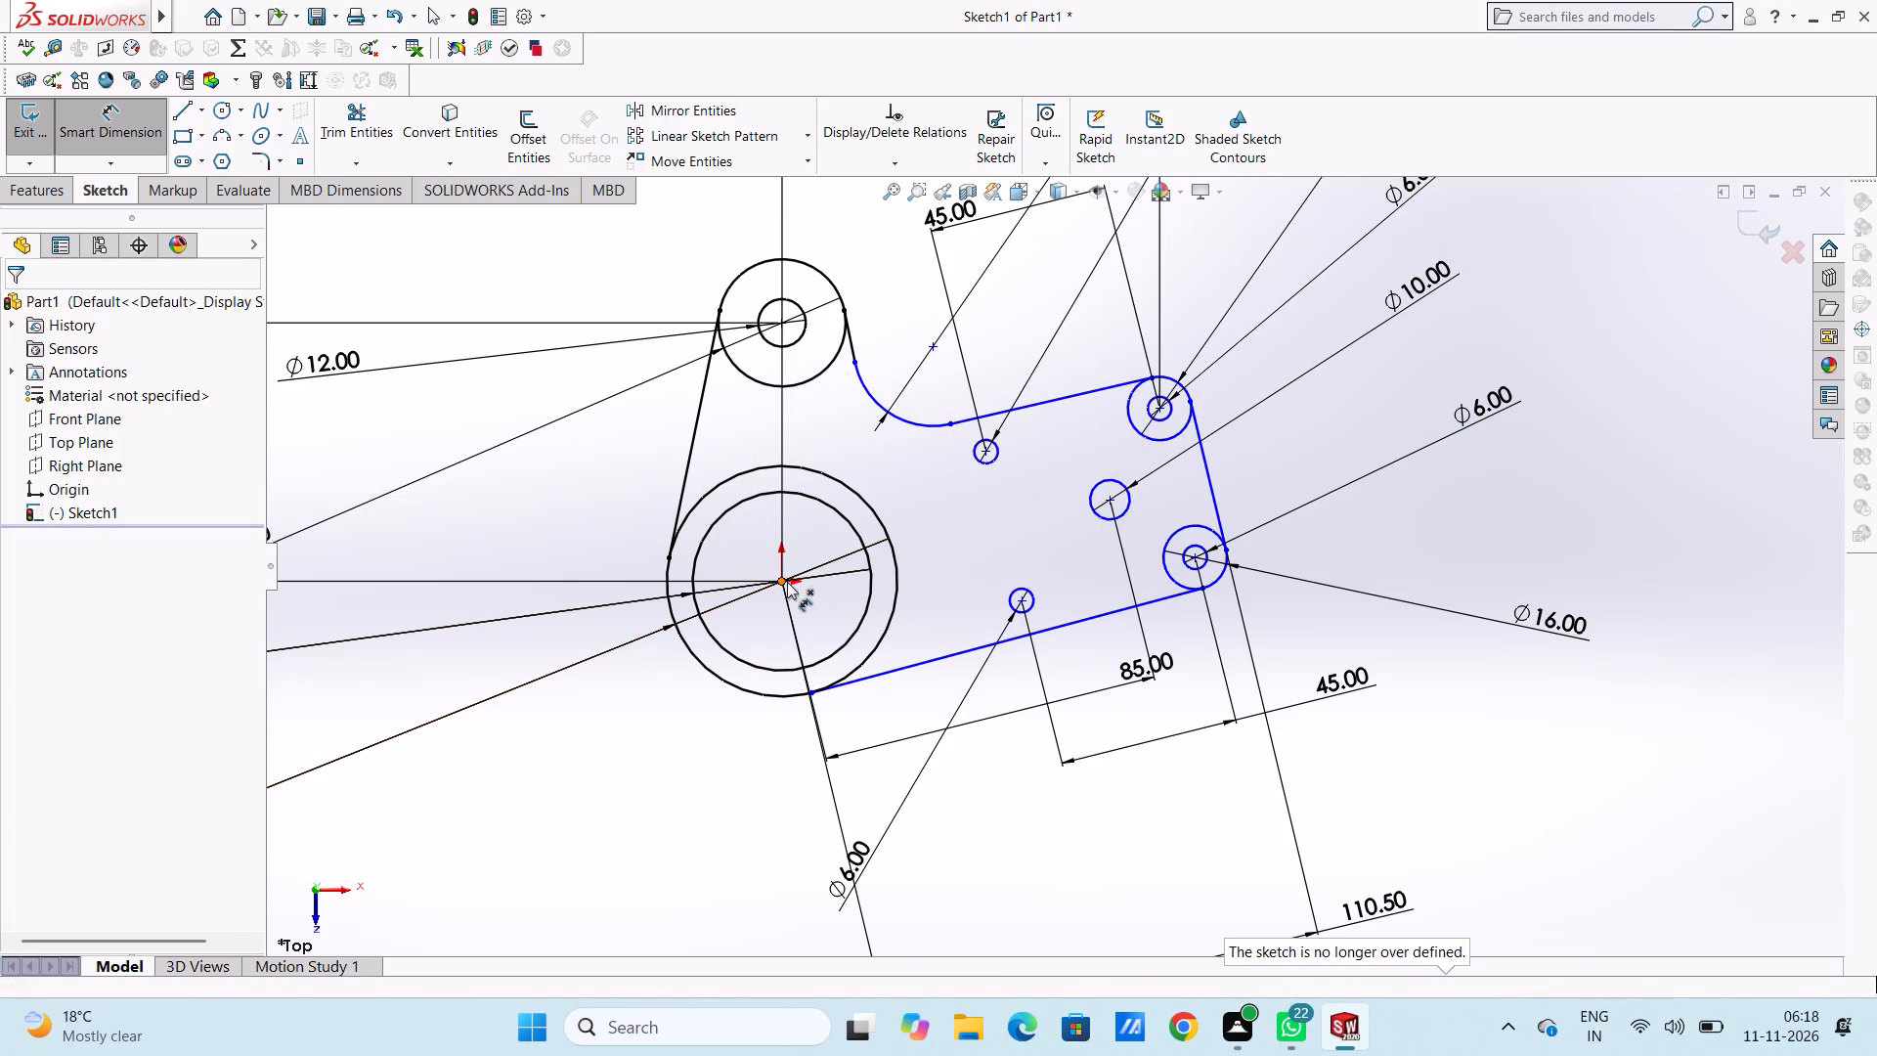
Dimension the vertical distance between the origin and the upper inner Ø6 hole's centre, keeping its current value.
{"action": "left_click", "coordinate": [784, 582]}
{"action": "left_click", "coordinate": [990, 453]}
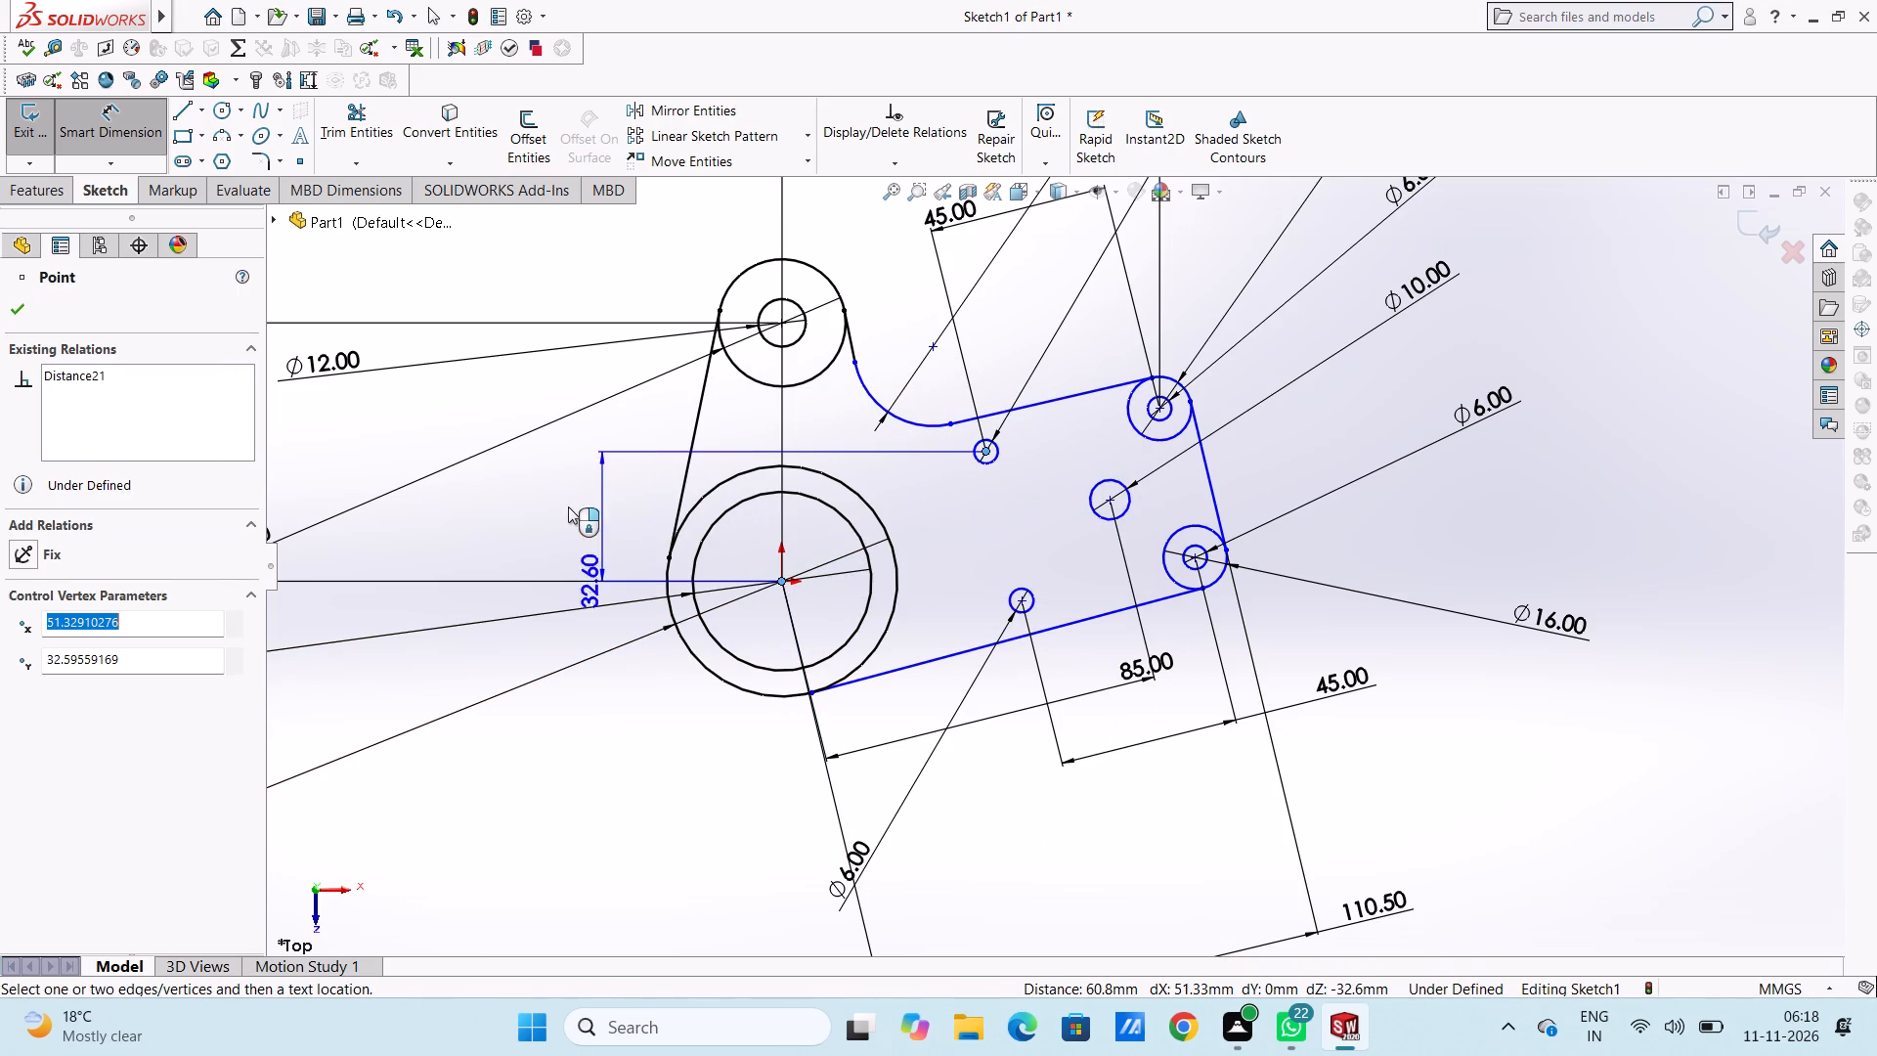
{"action": "left_click", "coordinate": [511, 512]}
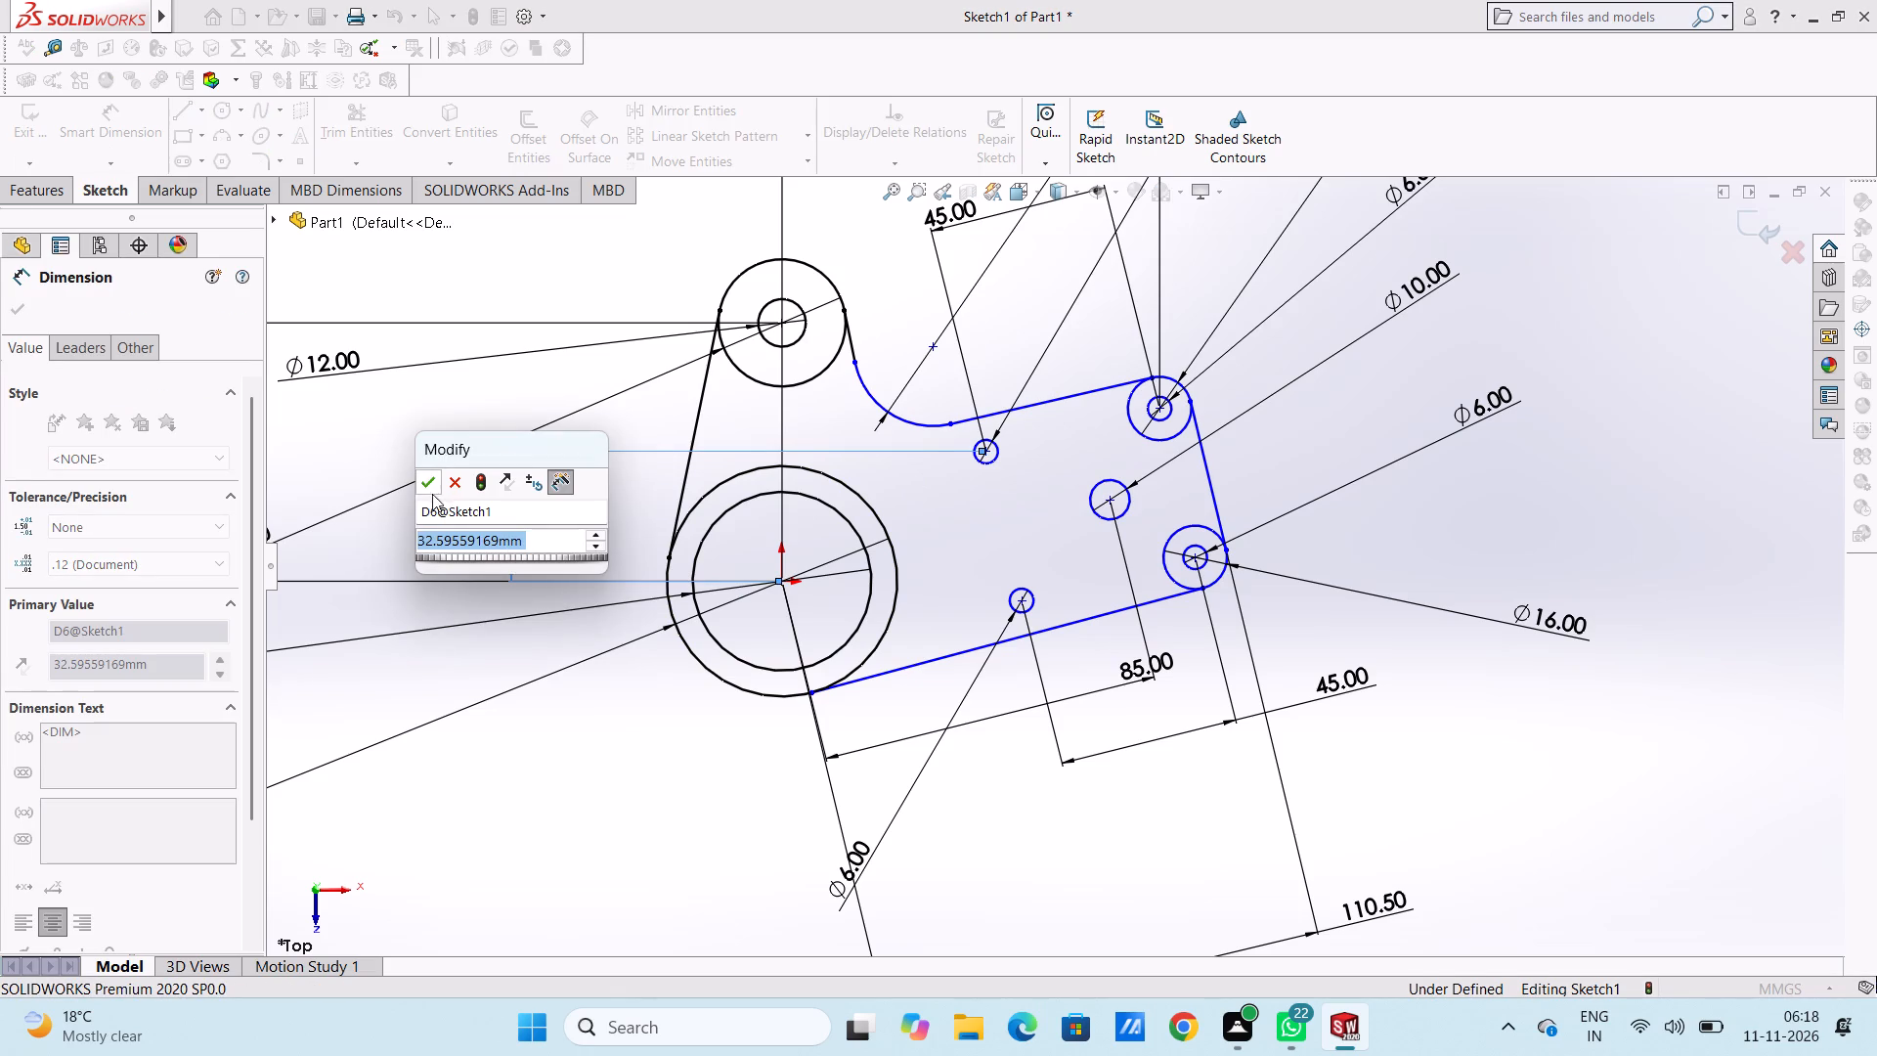
{"action": "left_click", "coordinate": [428, 485]}
{"action": "left_click", "coordinate": [408, 441]}
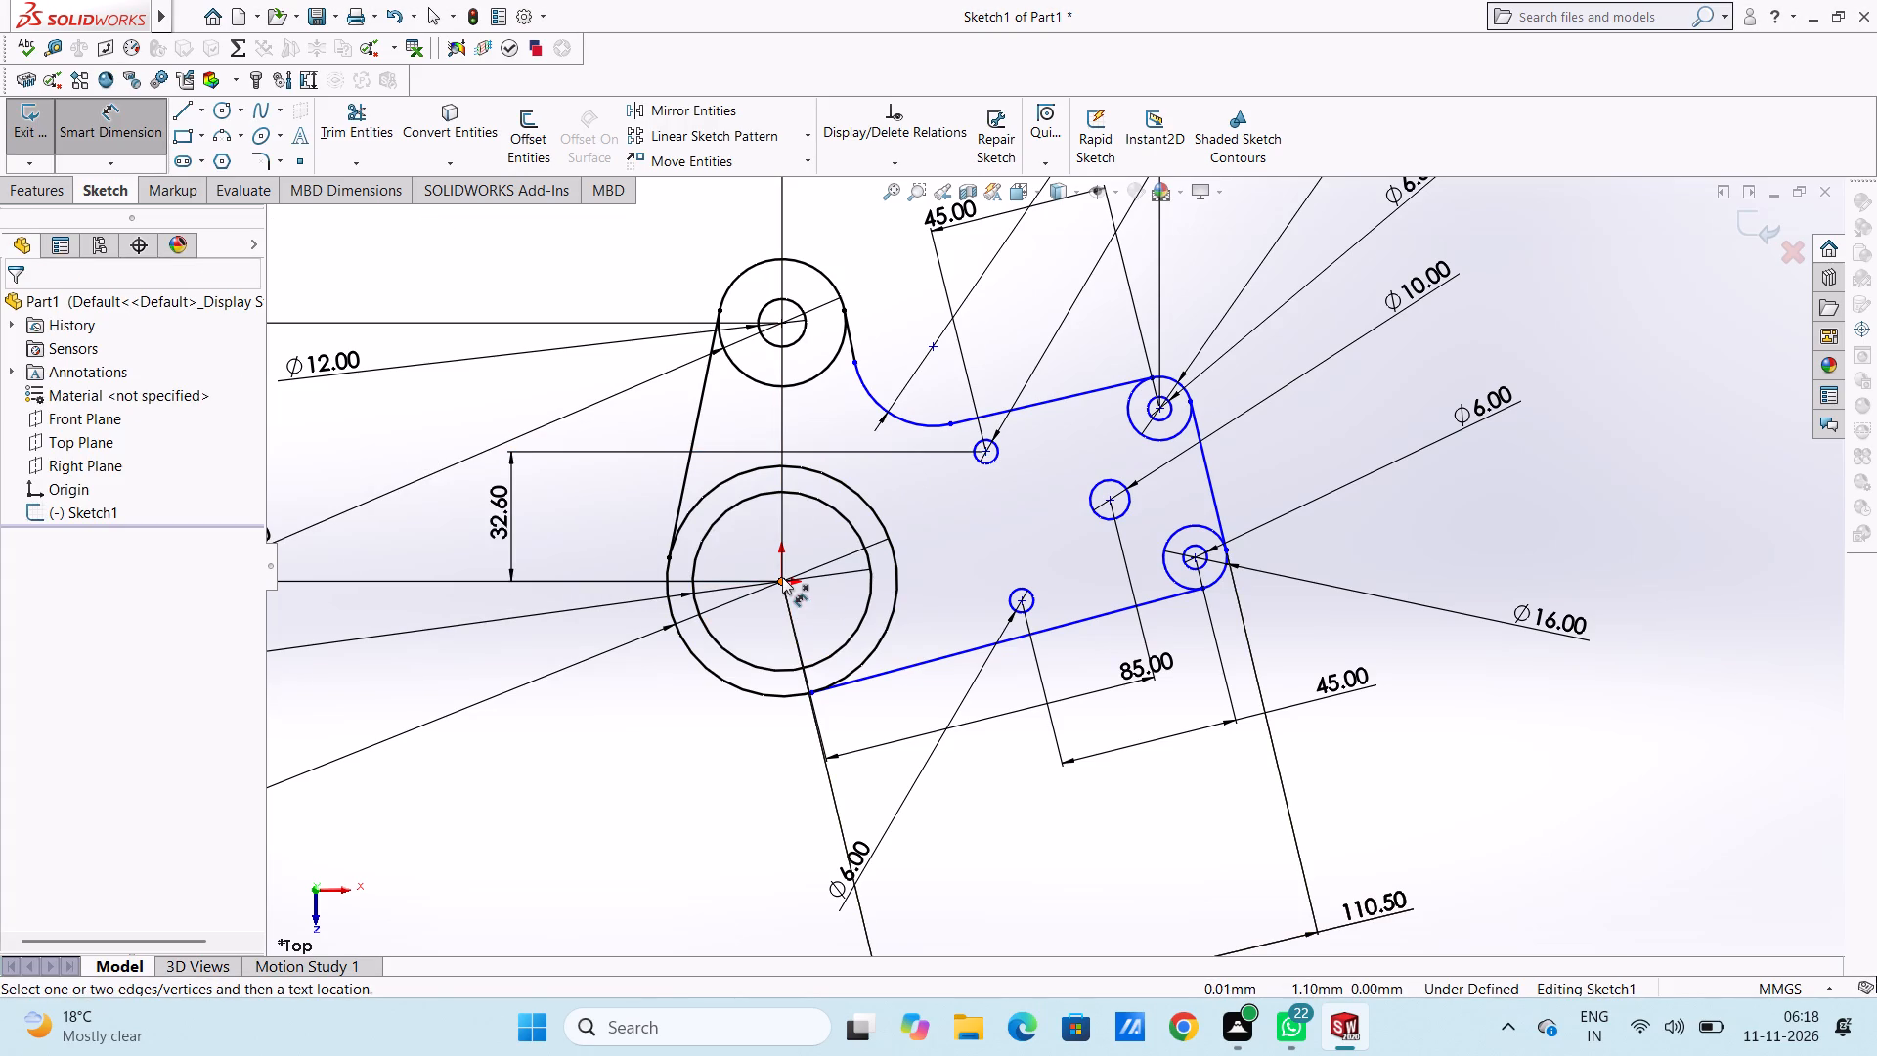
Dimension the horizontal distance between the origin and the lower inner Ø6 hole's centre below the bracket, keeping its current value.
{"action": "left_click", "coordinate": [782, 577]}
{"action": "left_click", "coordinate": [1019, 597]}
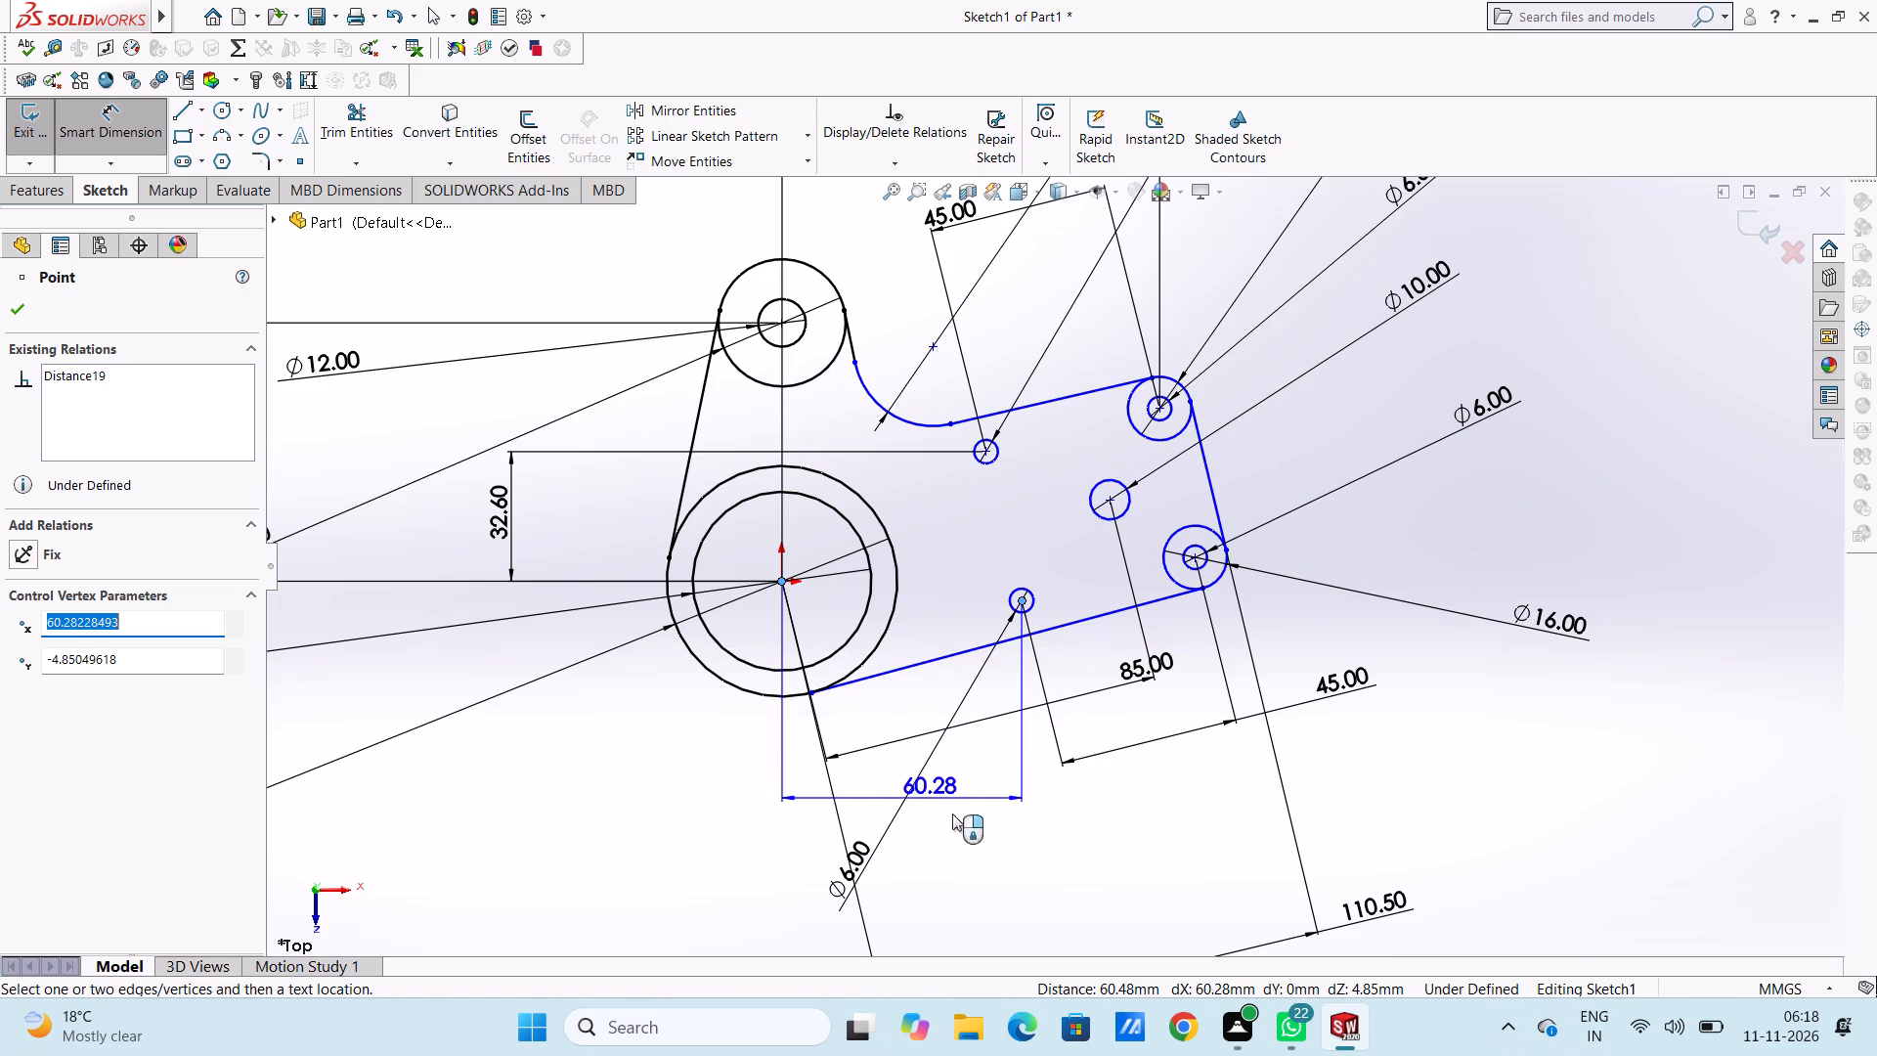
{"action": "left_click", "coordinate": [941, 862]}
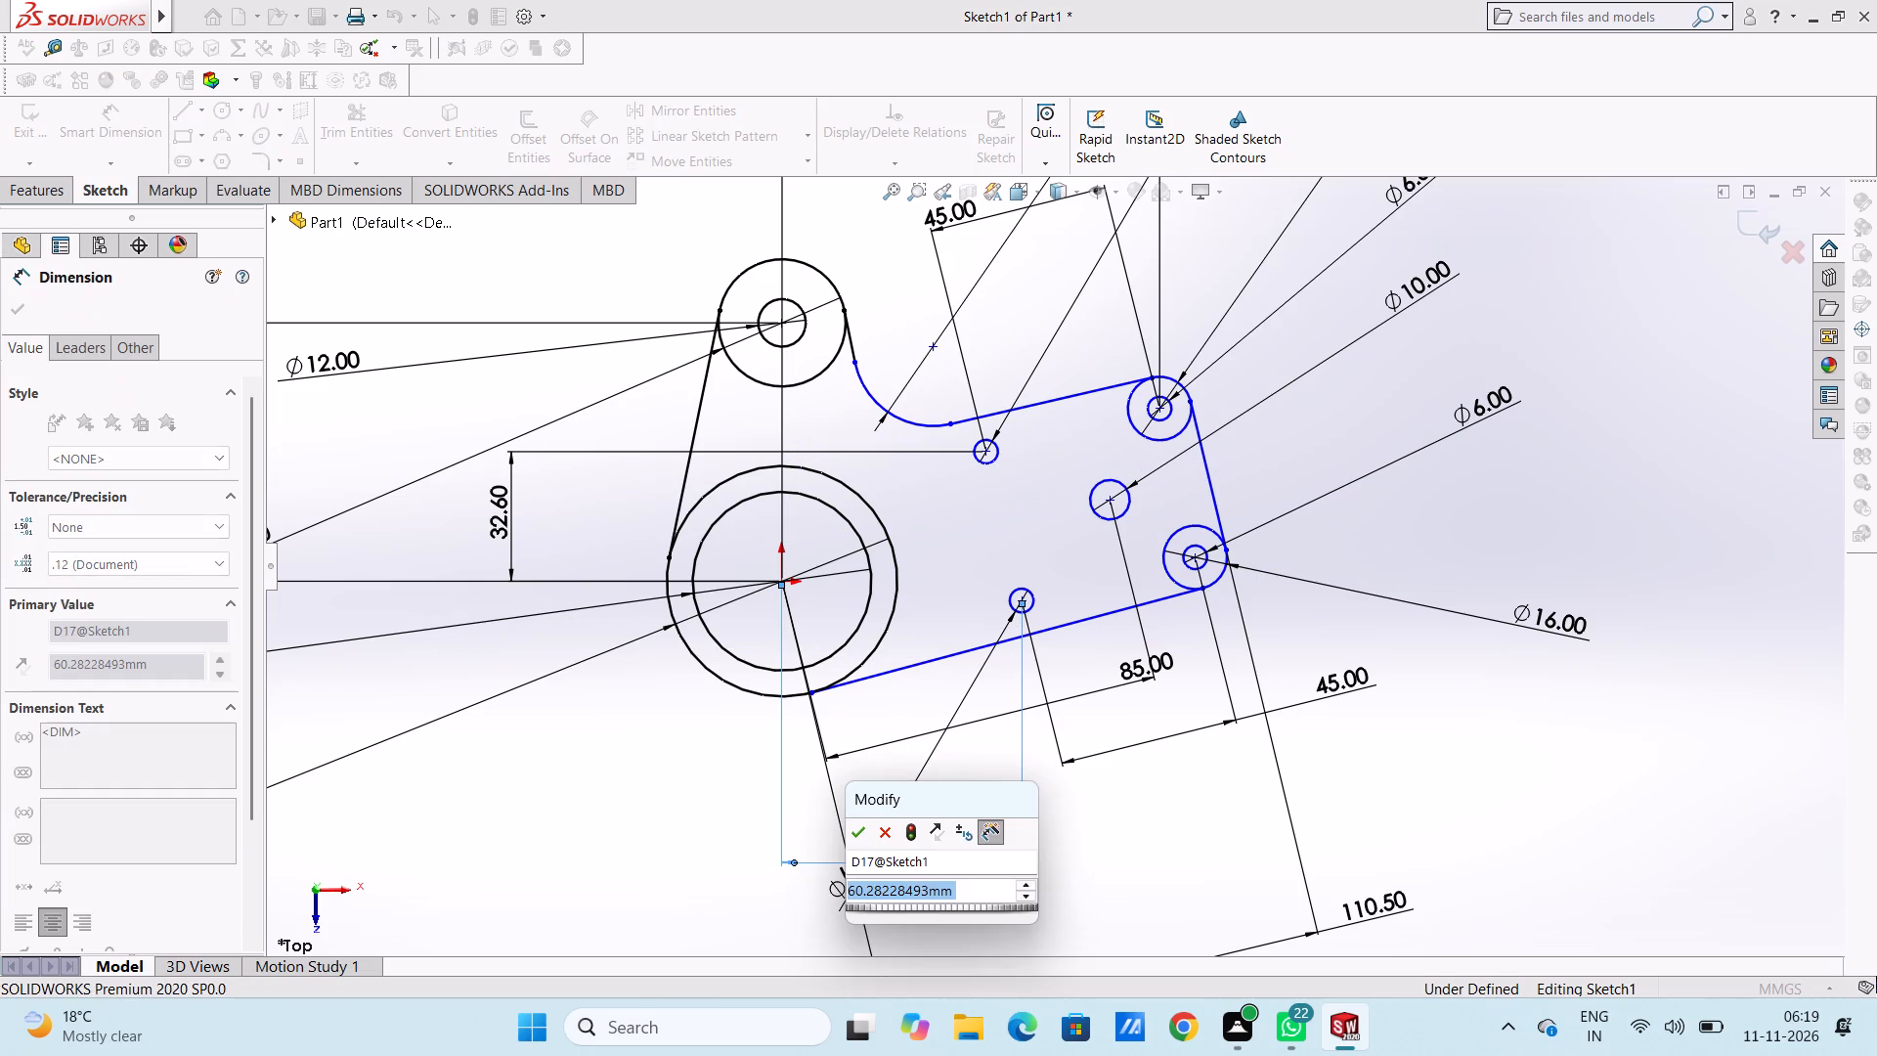
{"action": "left_click", "coordinate": [864, 832]}
{"action": "left_click", "coordinate": [684, 785]}
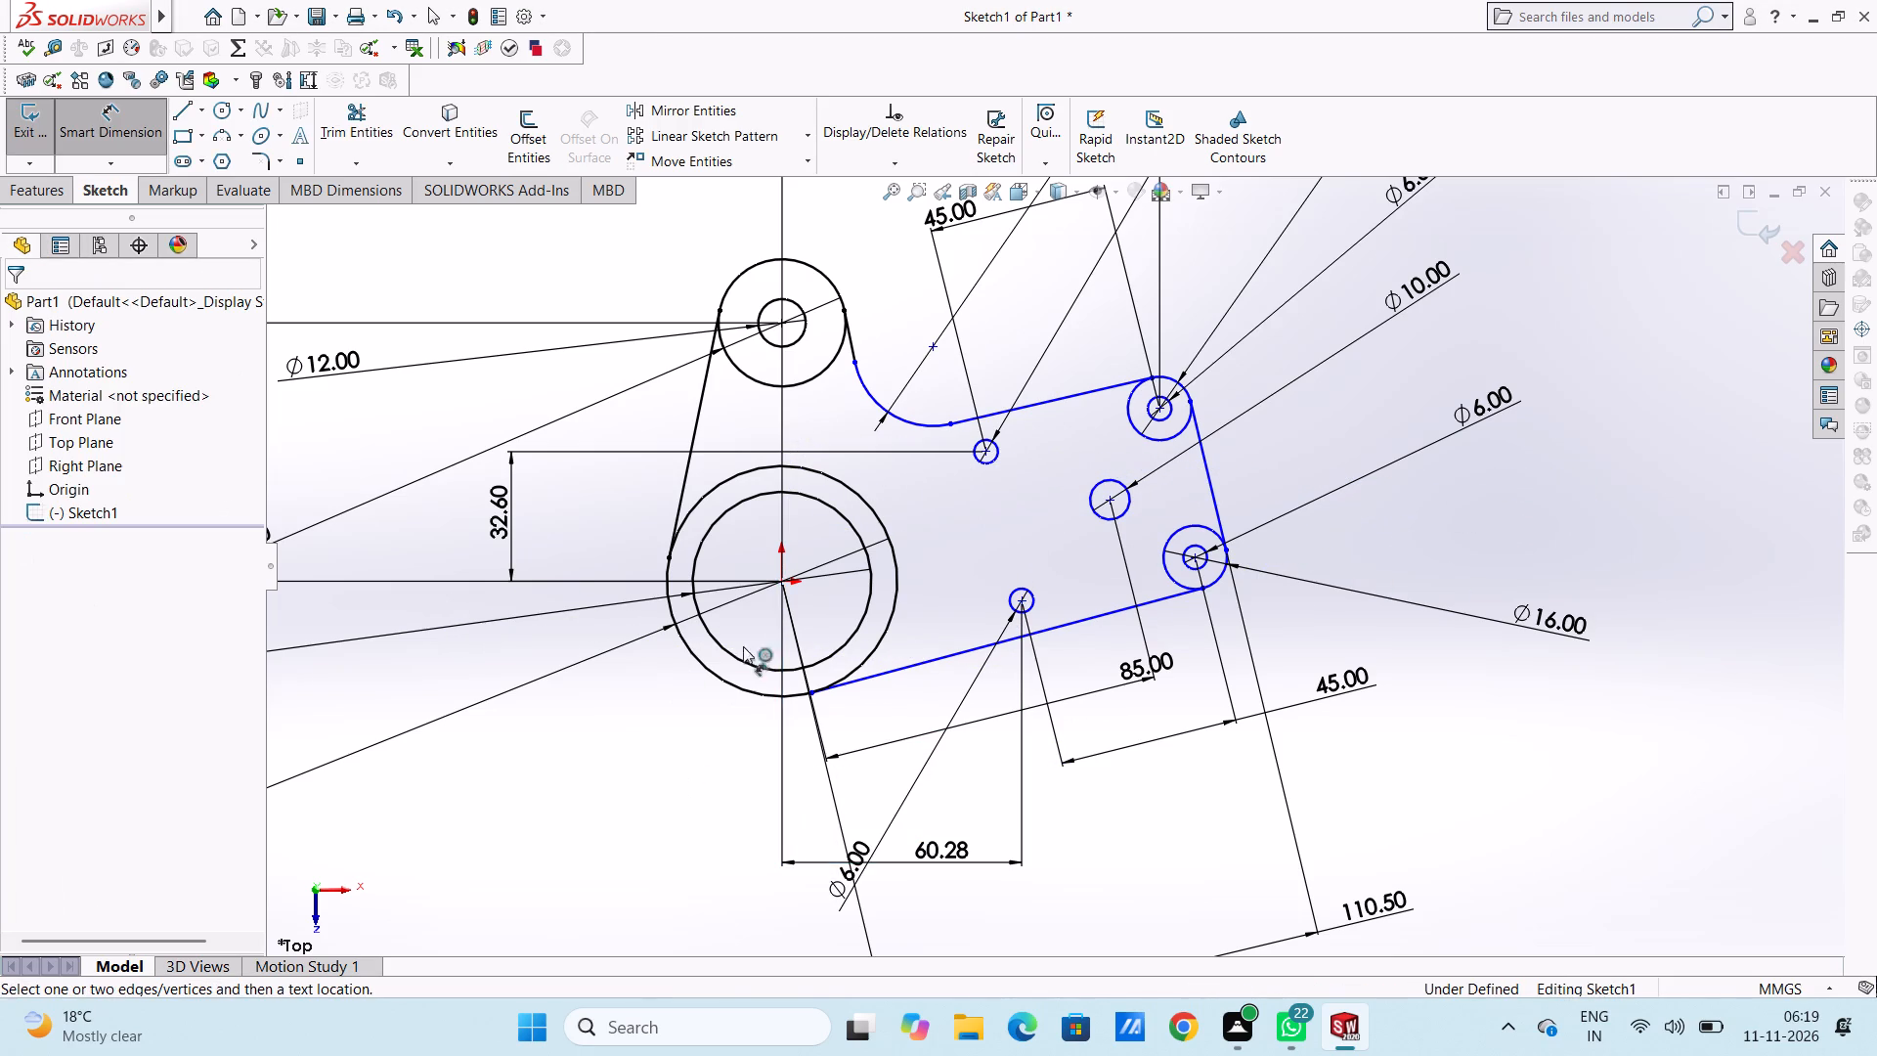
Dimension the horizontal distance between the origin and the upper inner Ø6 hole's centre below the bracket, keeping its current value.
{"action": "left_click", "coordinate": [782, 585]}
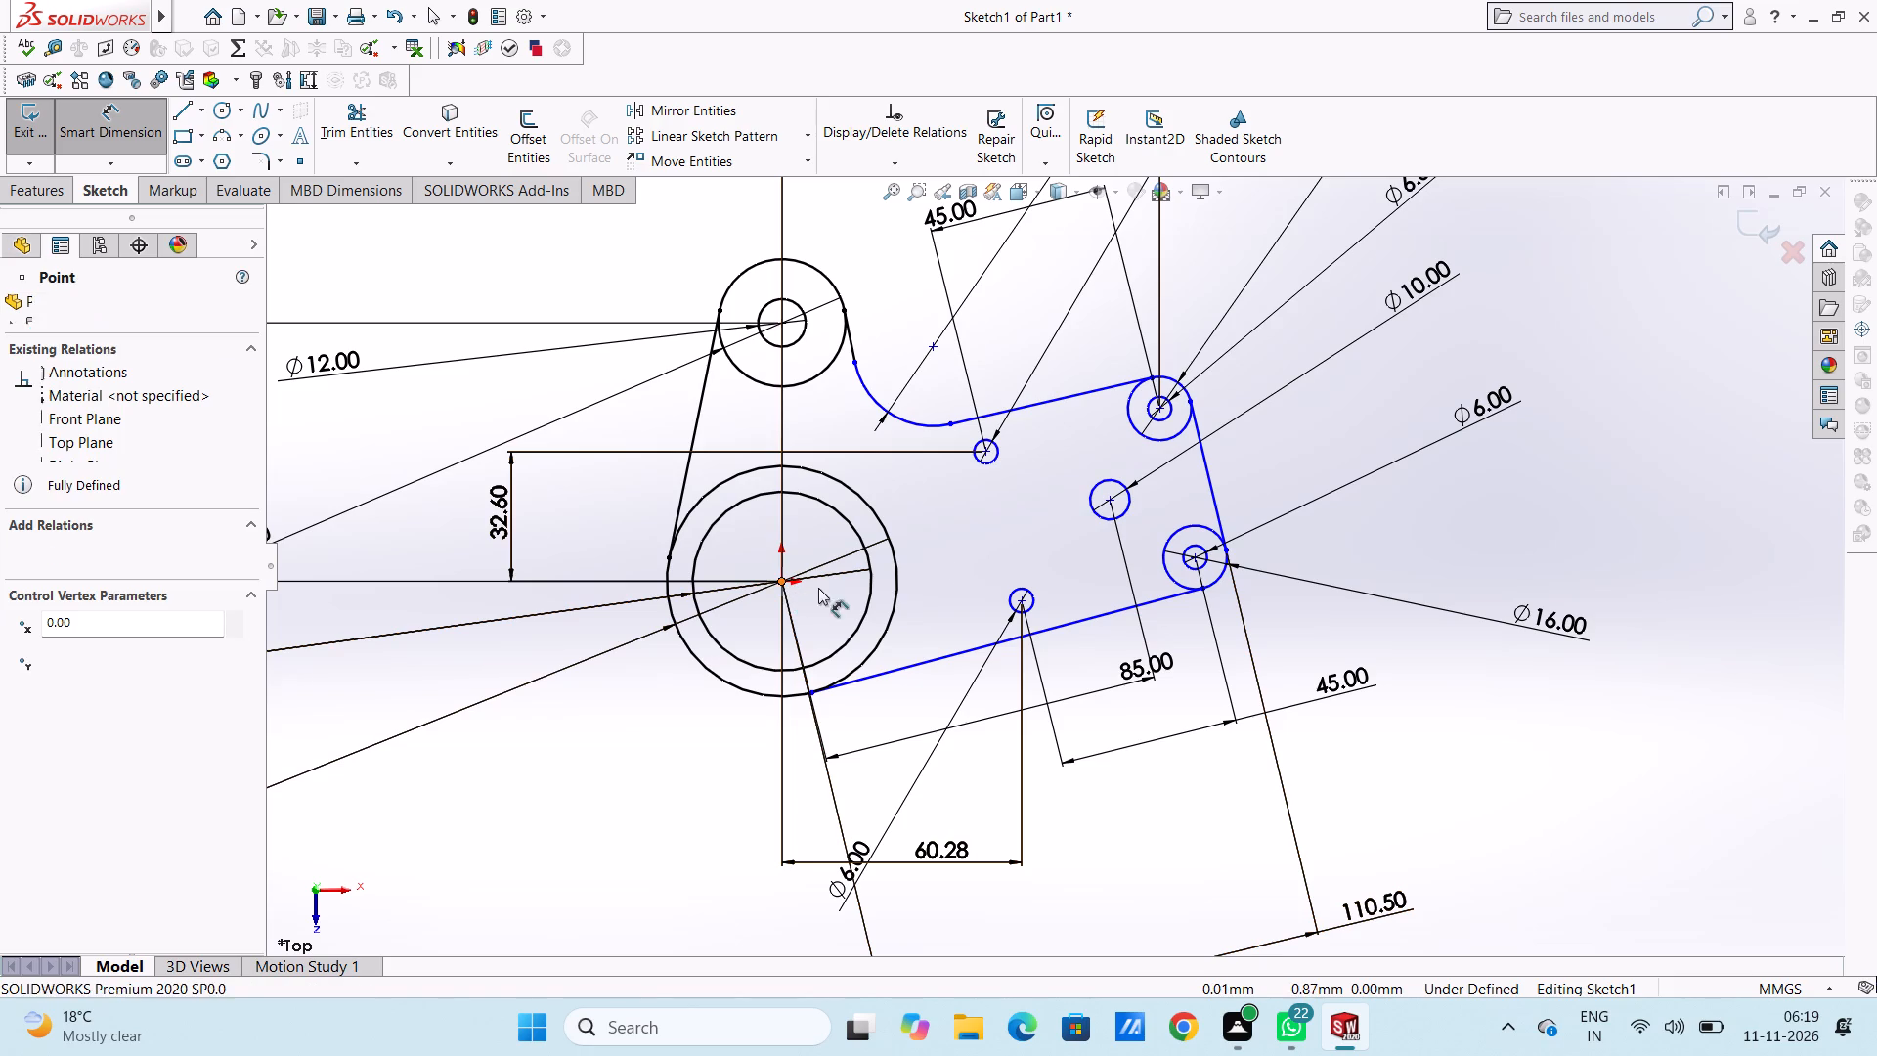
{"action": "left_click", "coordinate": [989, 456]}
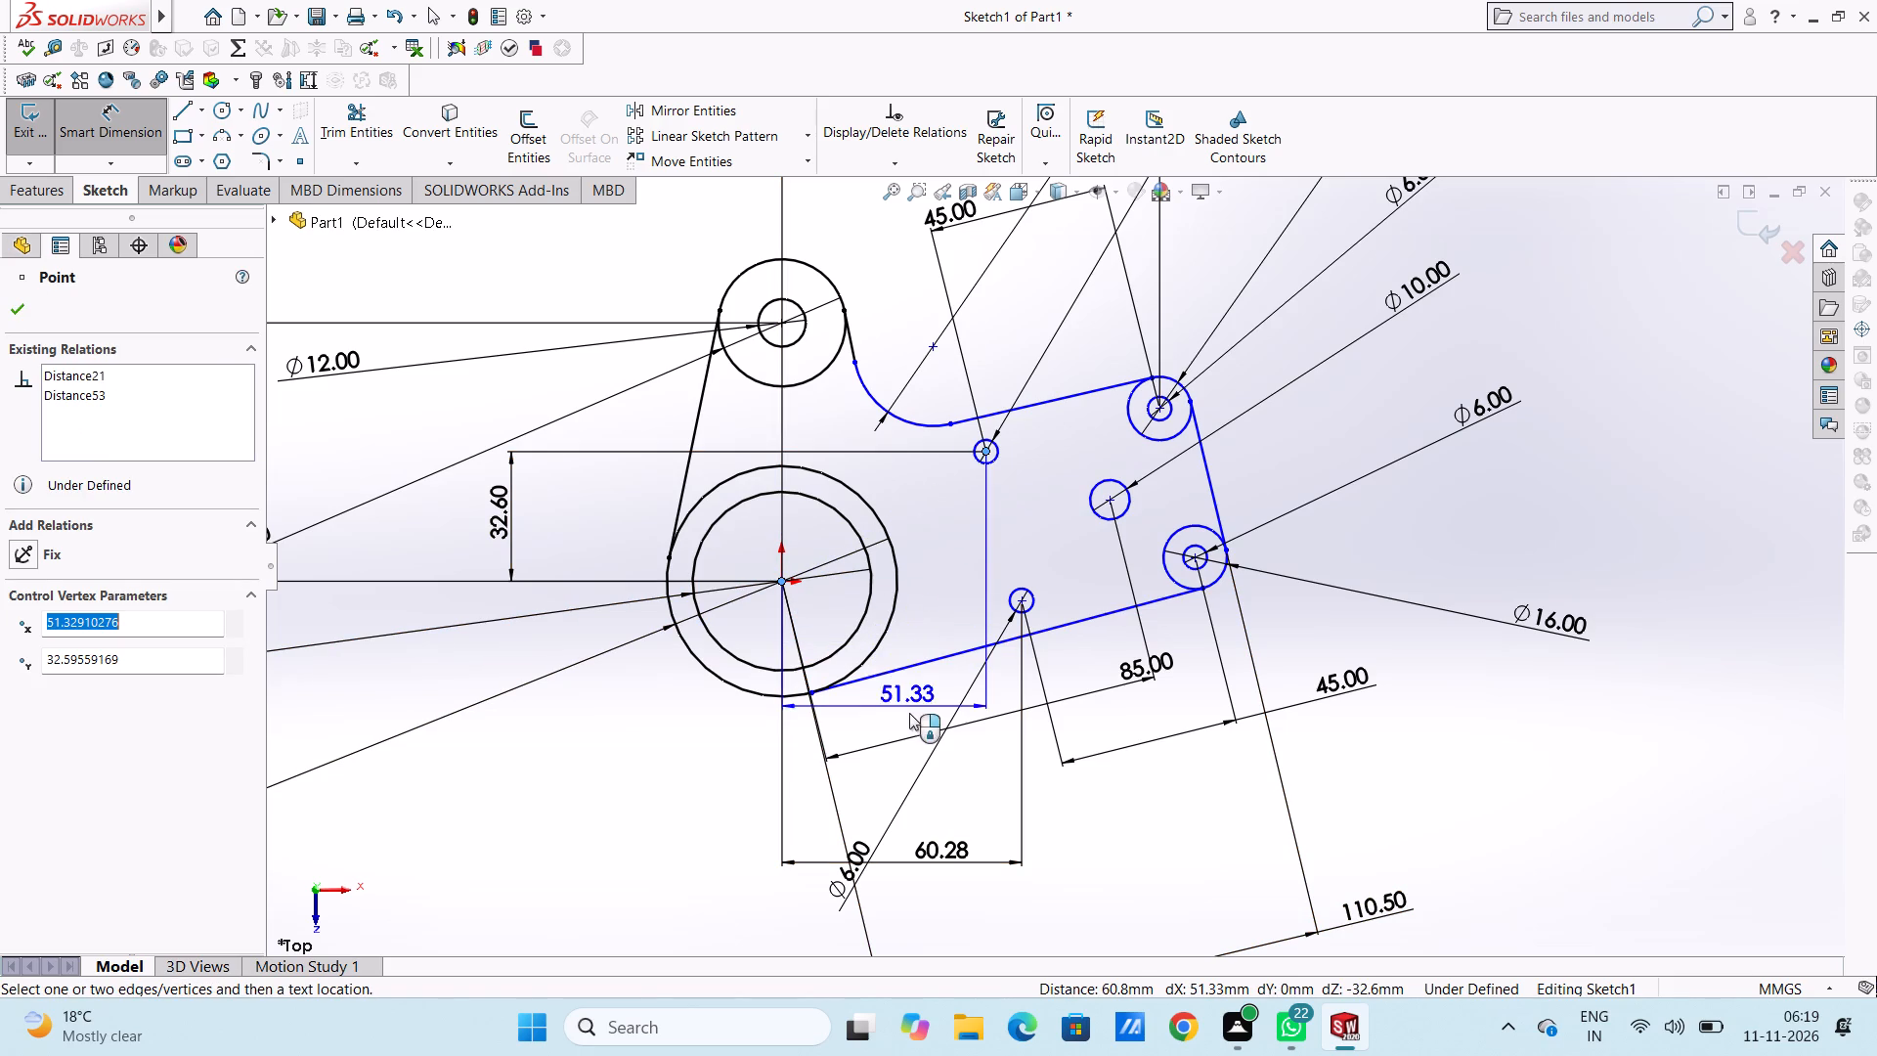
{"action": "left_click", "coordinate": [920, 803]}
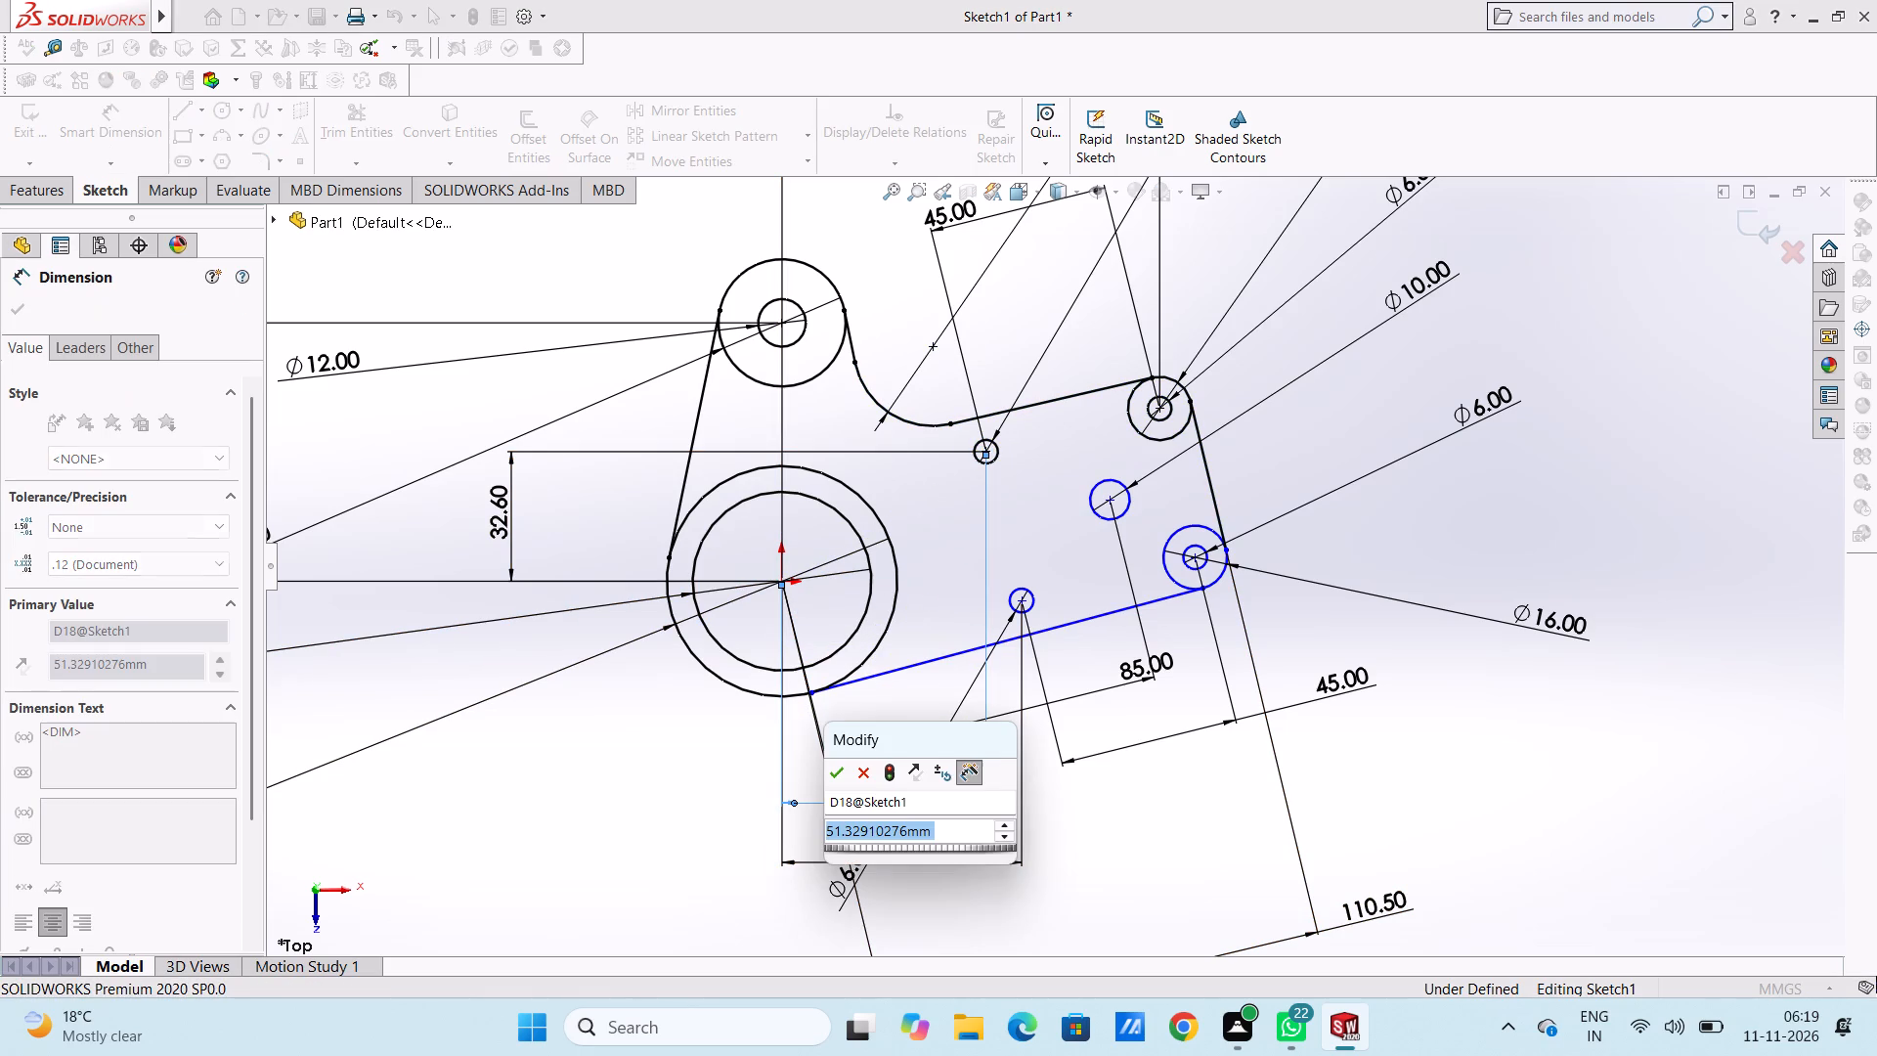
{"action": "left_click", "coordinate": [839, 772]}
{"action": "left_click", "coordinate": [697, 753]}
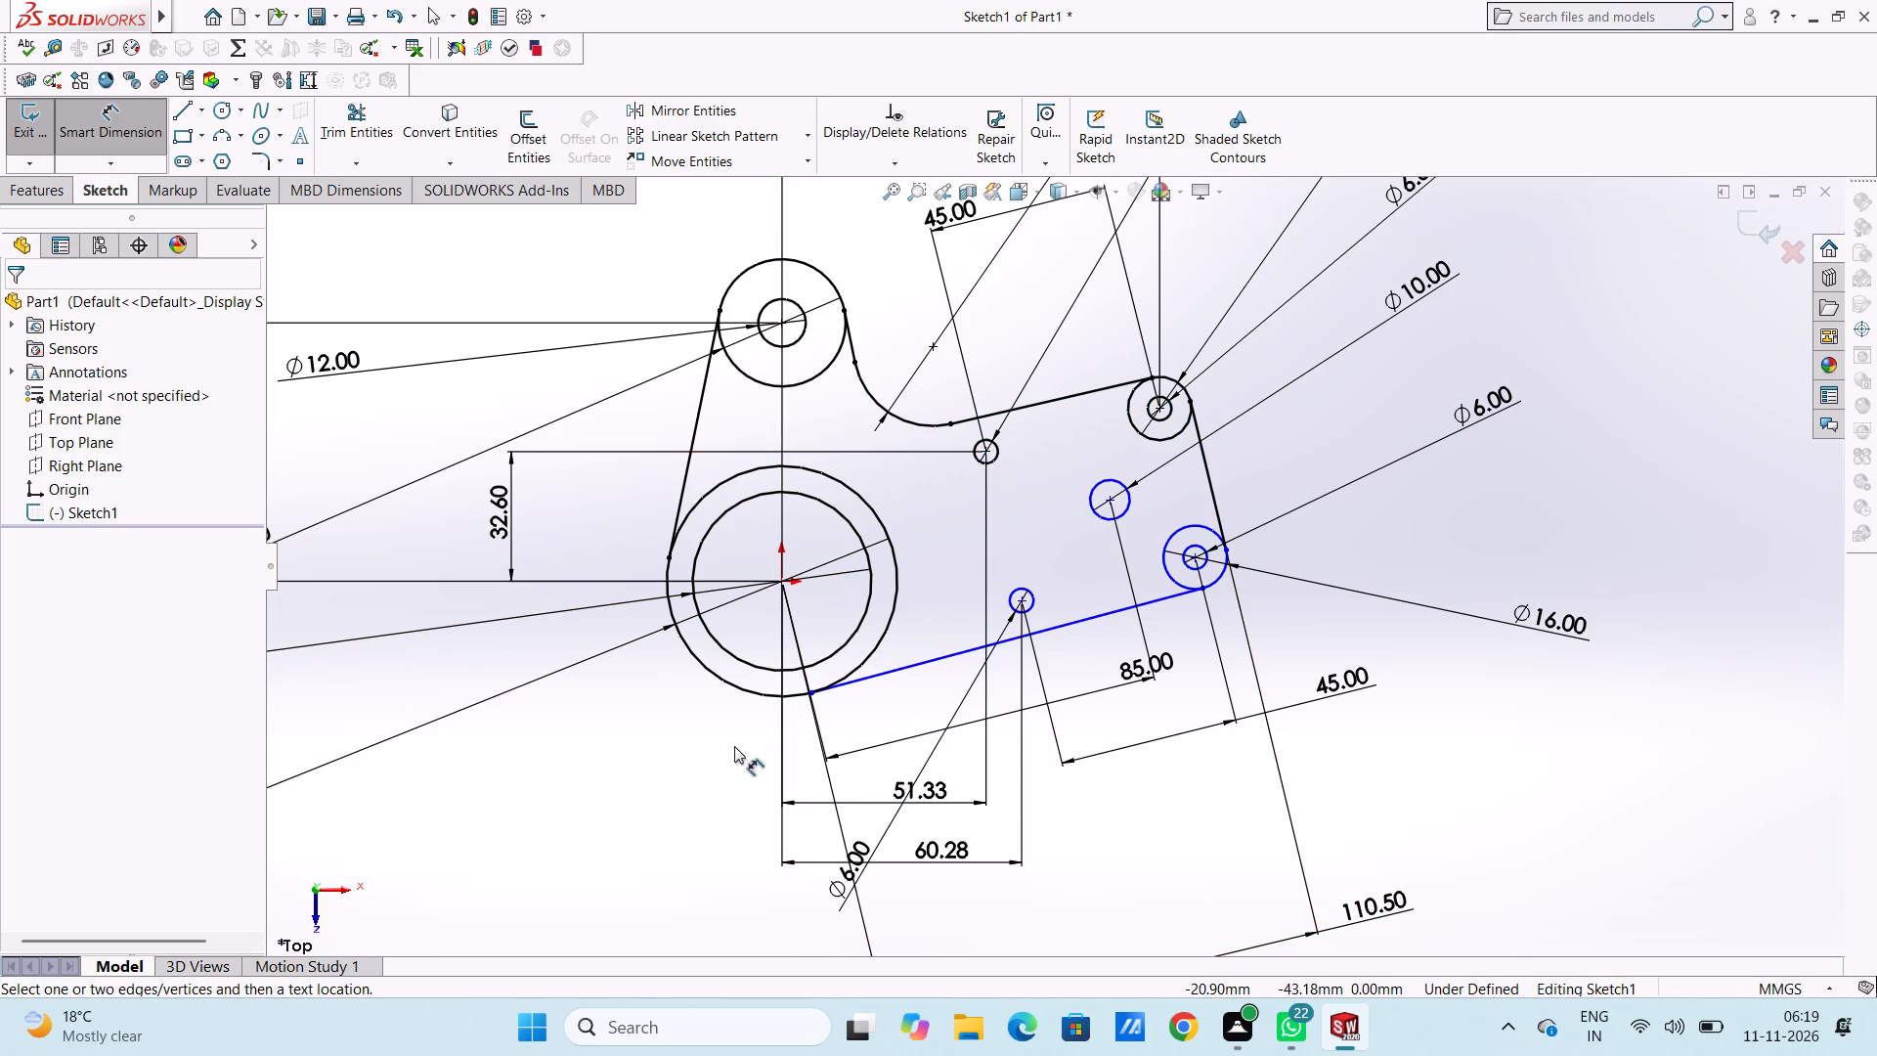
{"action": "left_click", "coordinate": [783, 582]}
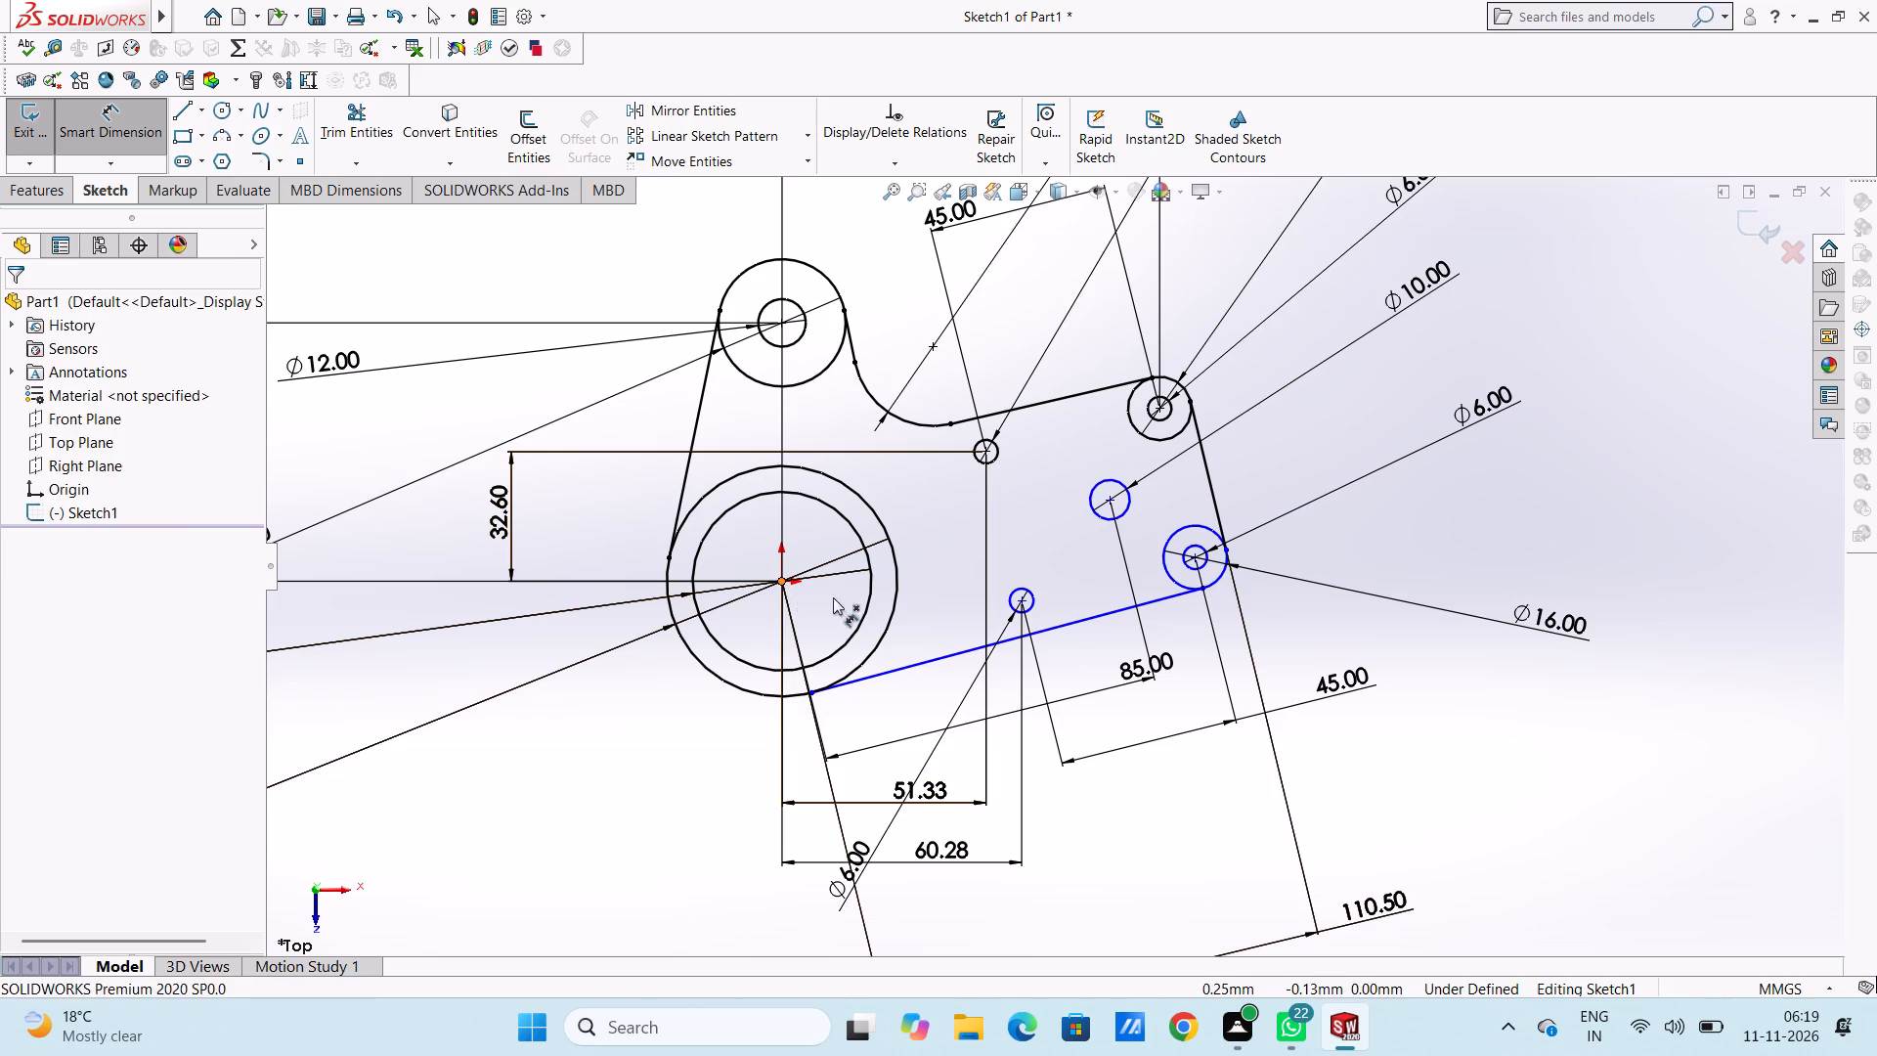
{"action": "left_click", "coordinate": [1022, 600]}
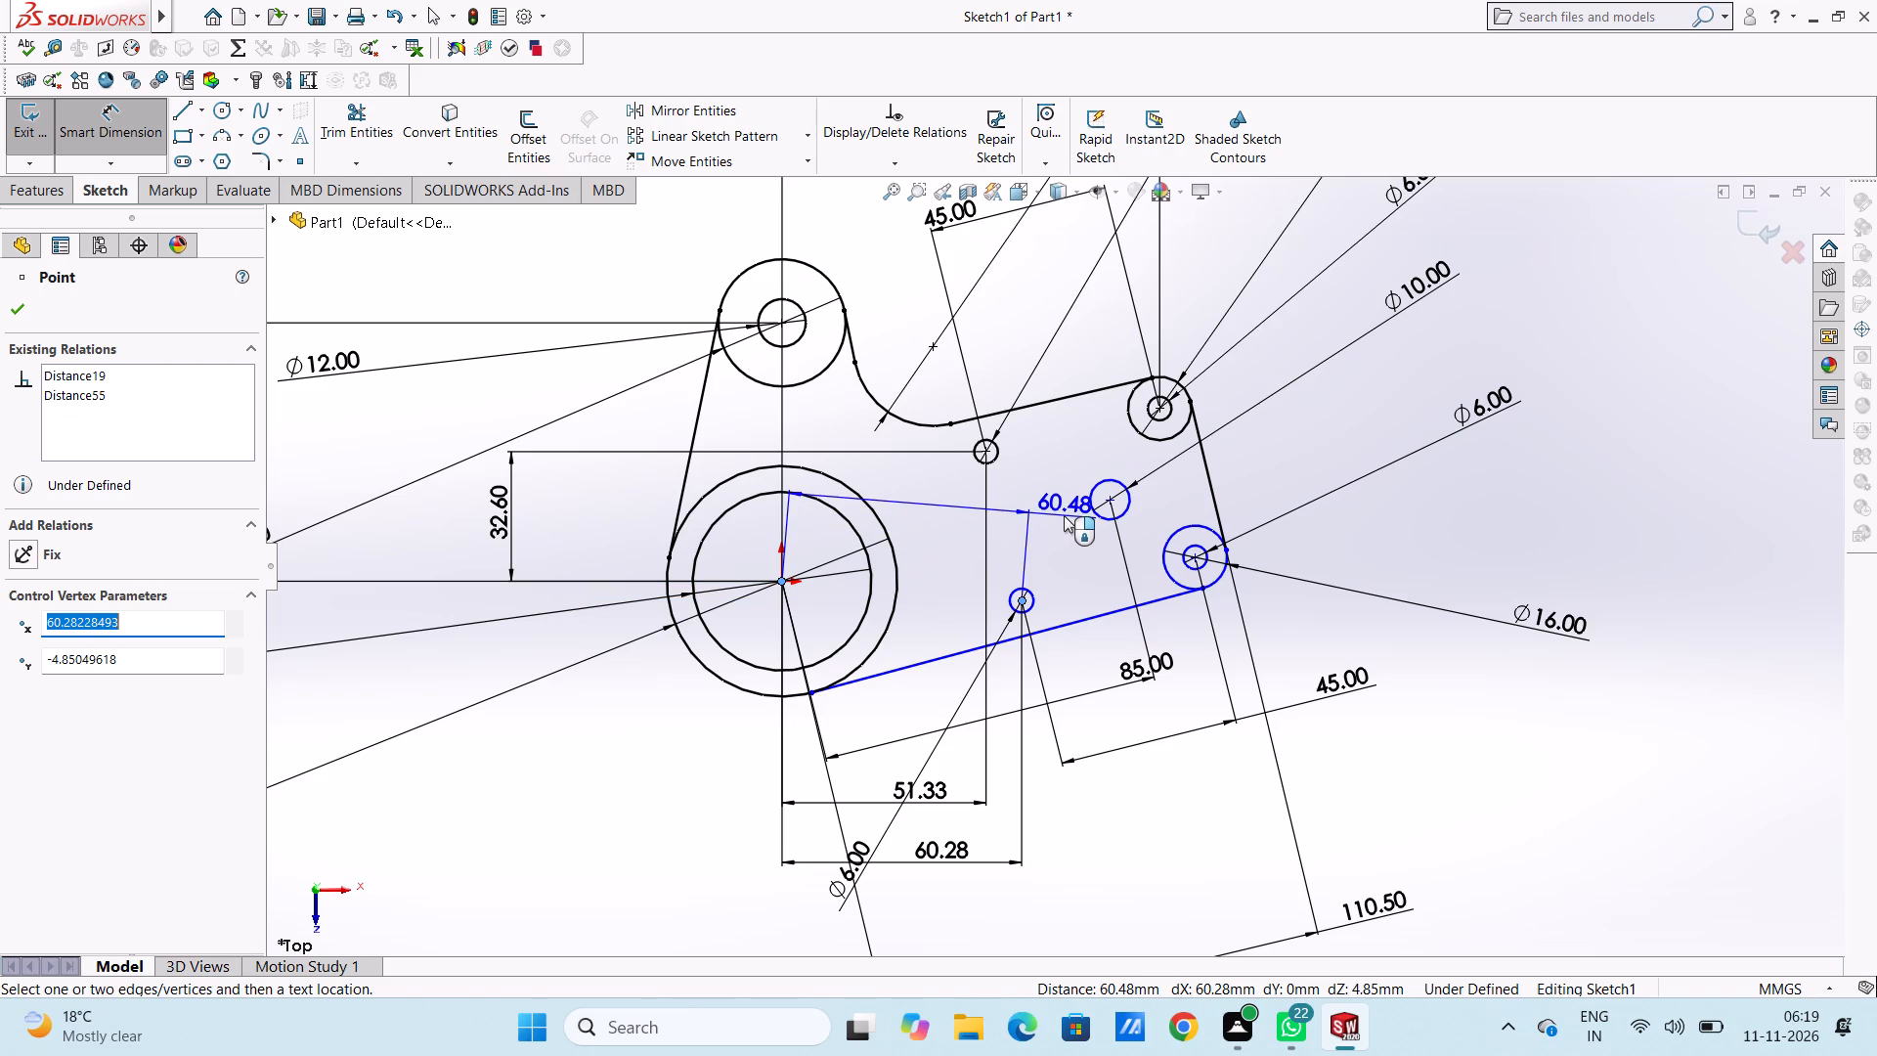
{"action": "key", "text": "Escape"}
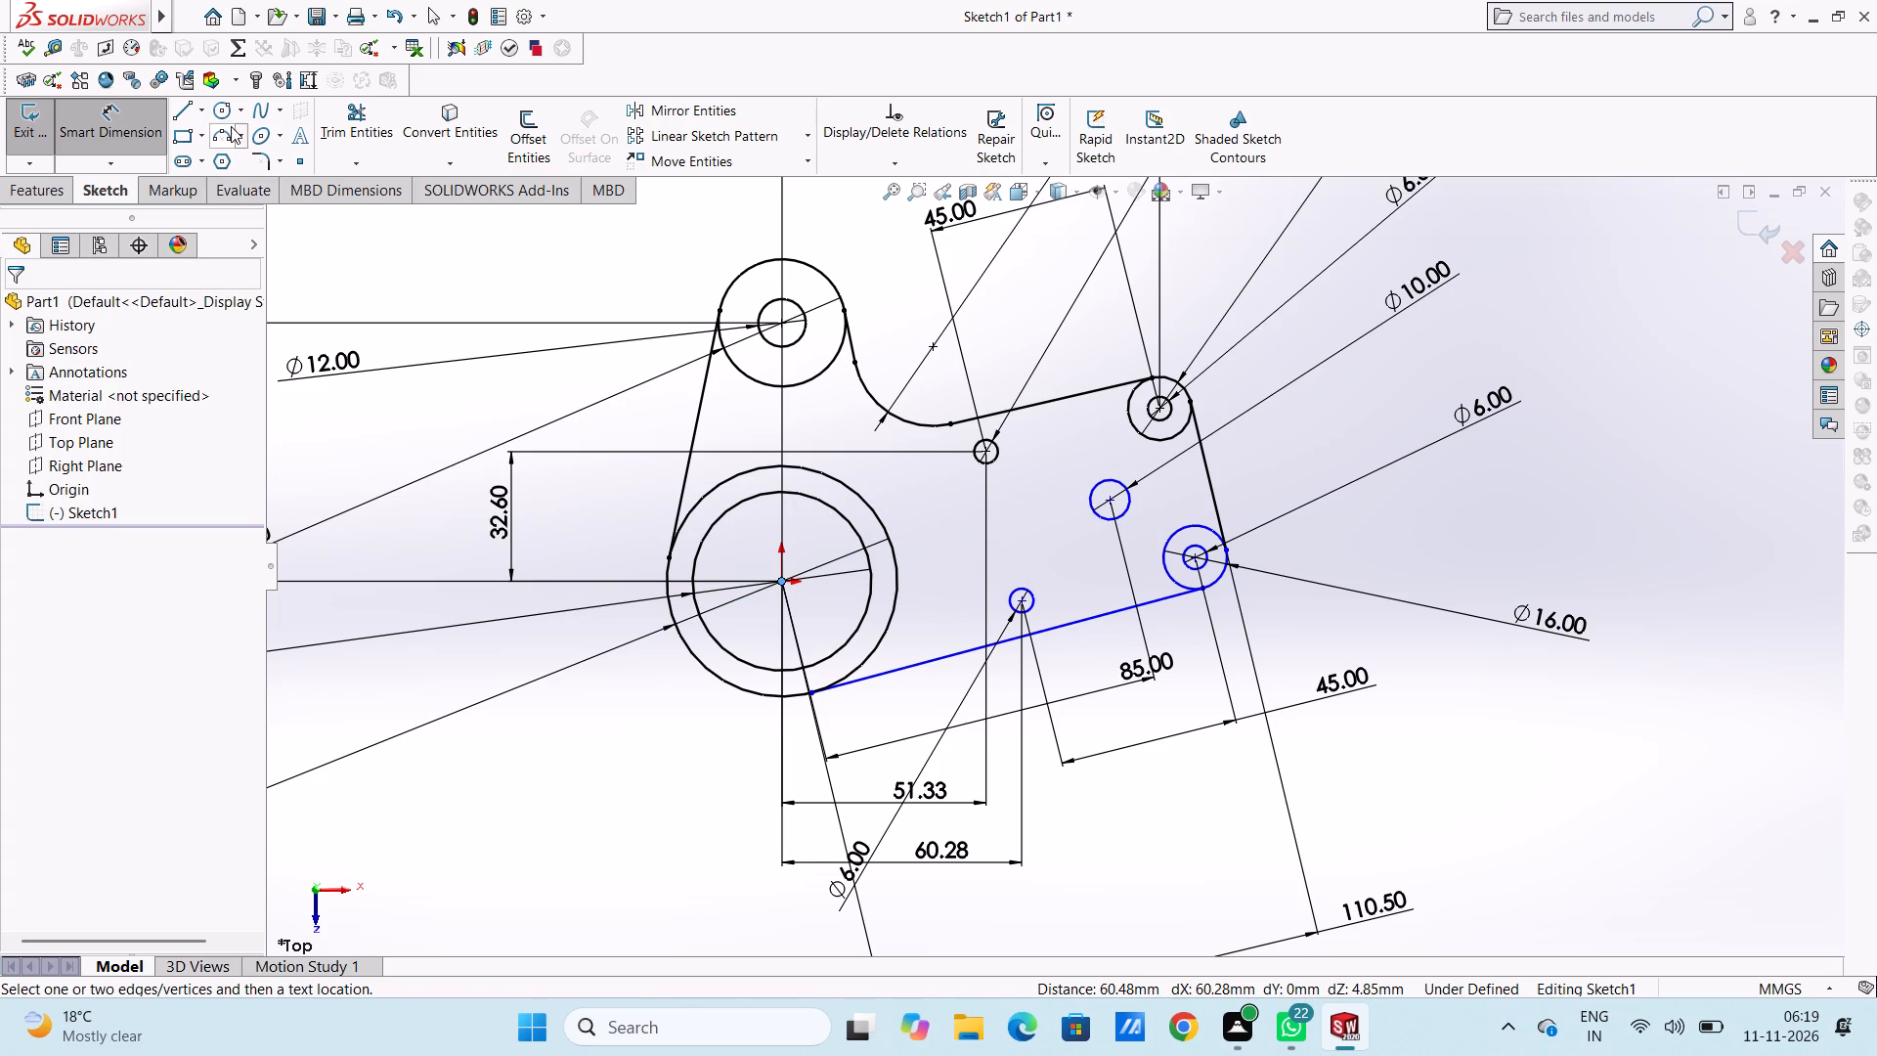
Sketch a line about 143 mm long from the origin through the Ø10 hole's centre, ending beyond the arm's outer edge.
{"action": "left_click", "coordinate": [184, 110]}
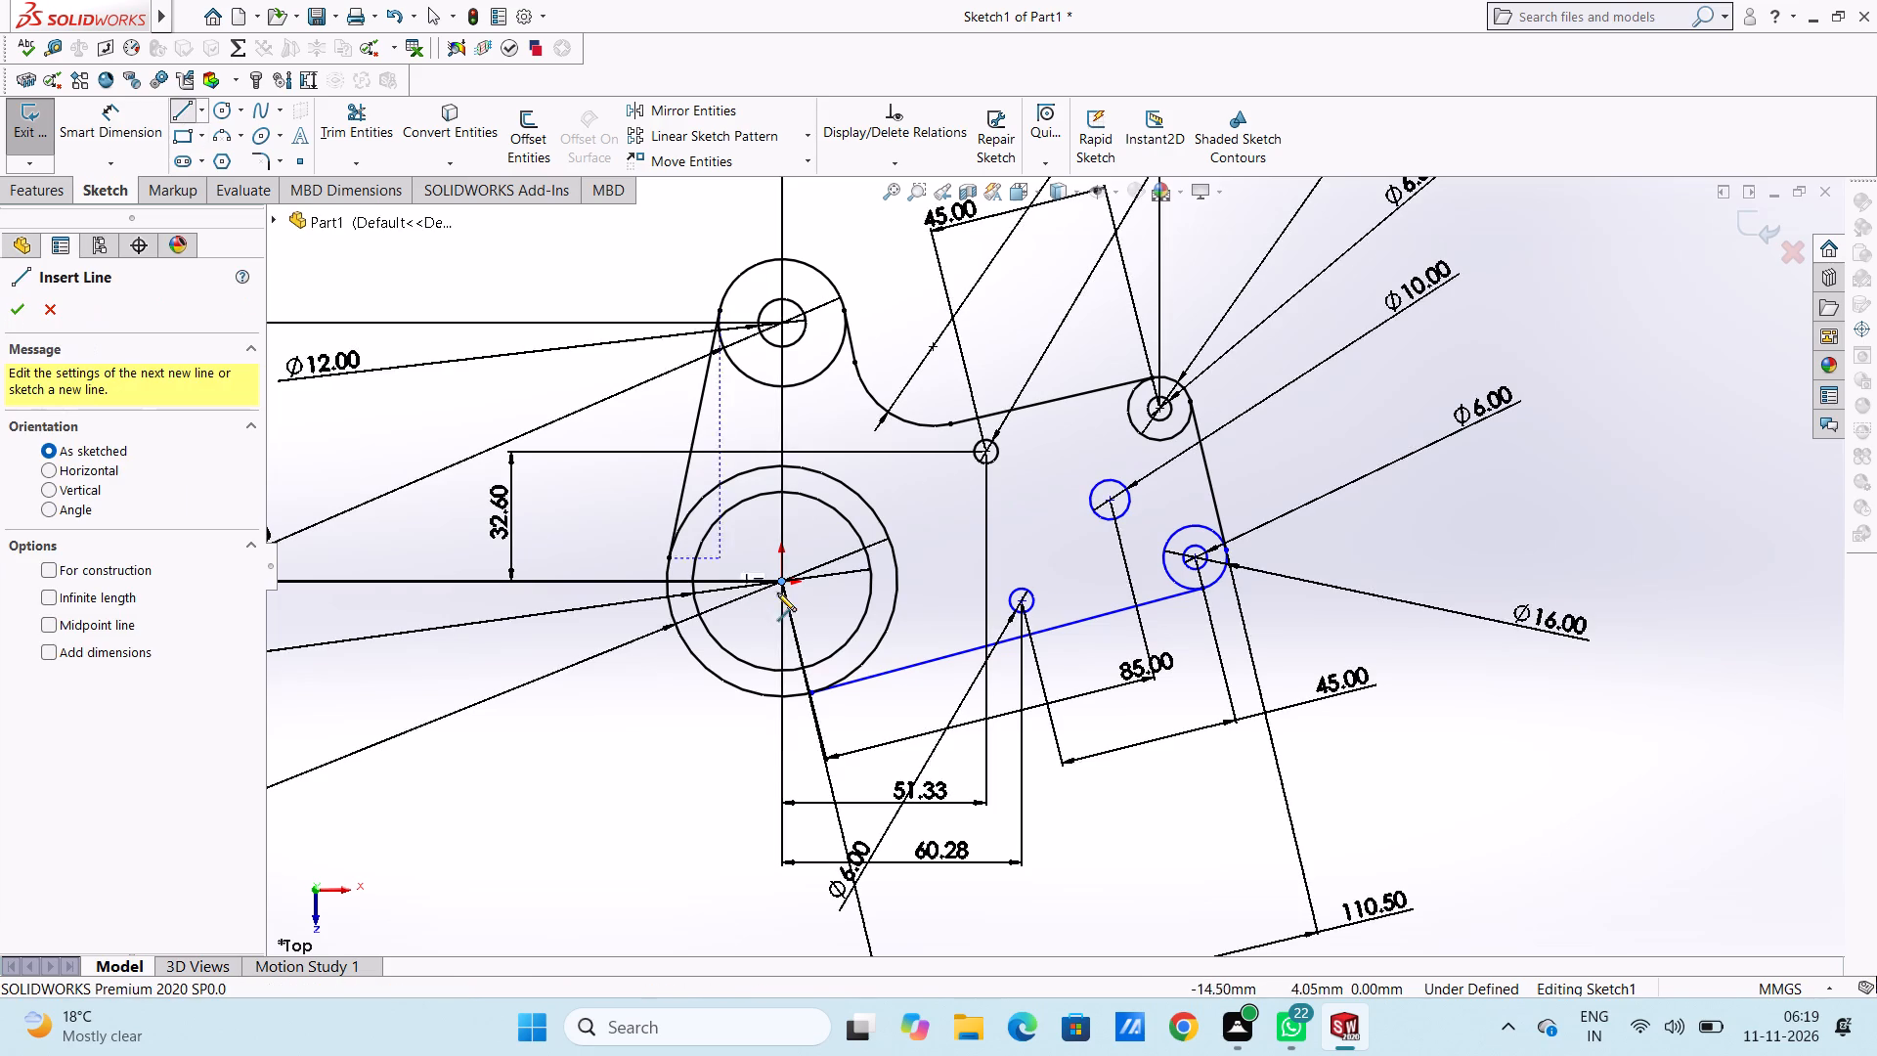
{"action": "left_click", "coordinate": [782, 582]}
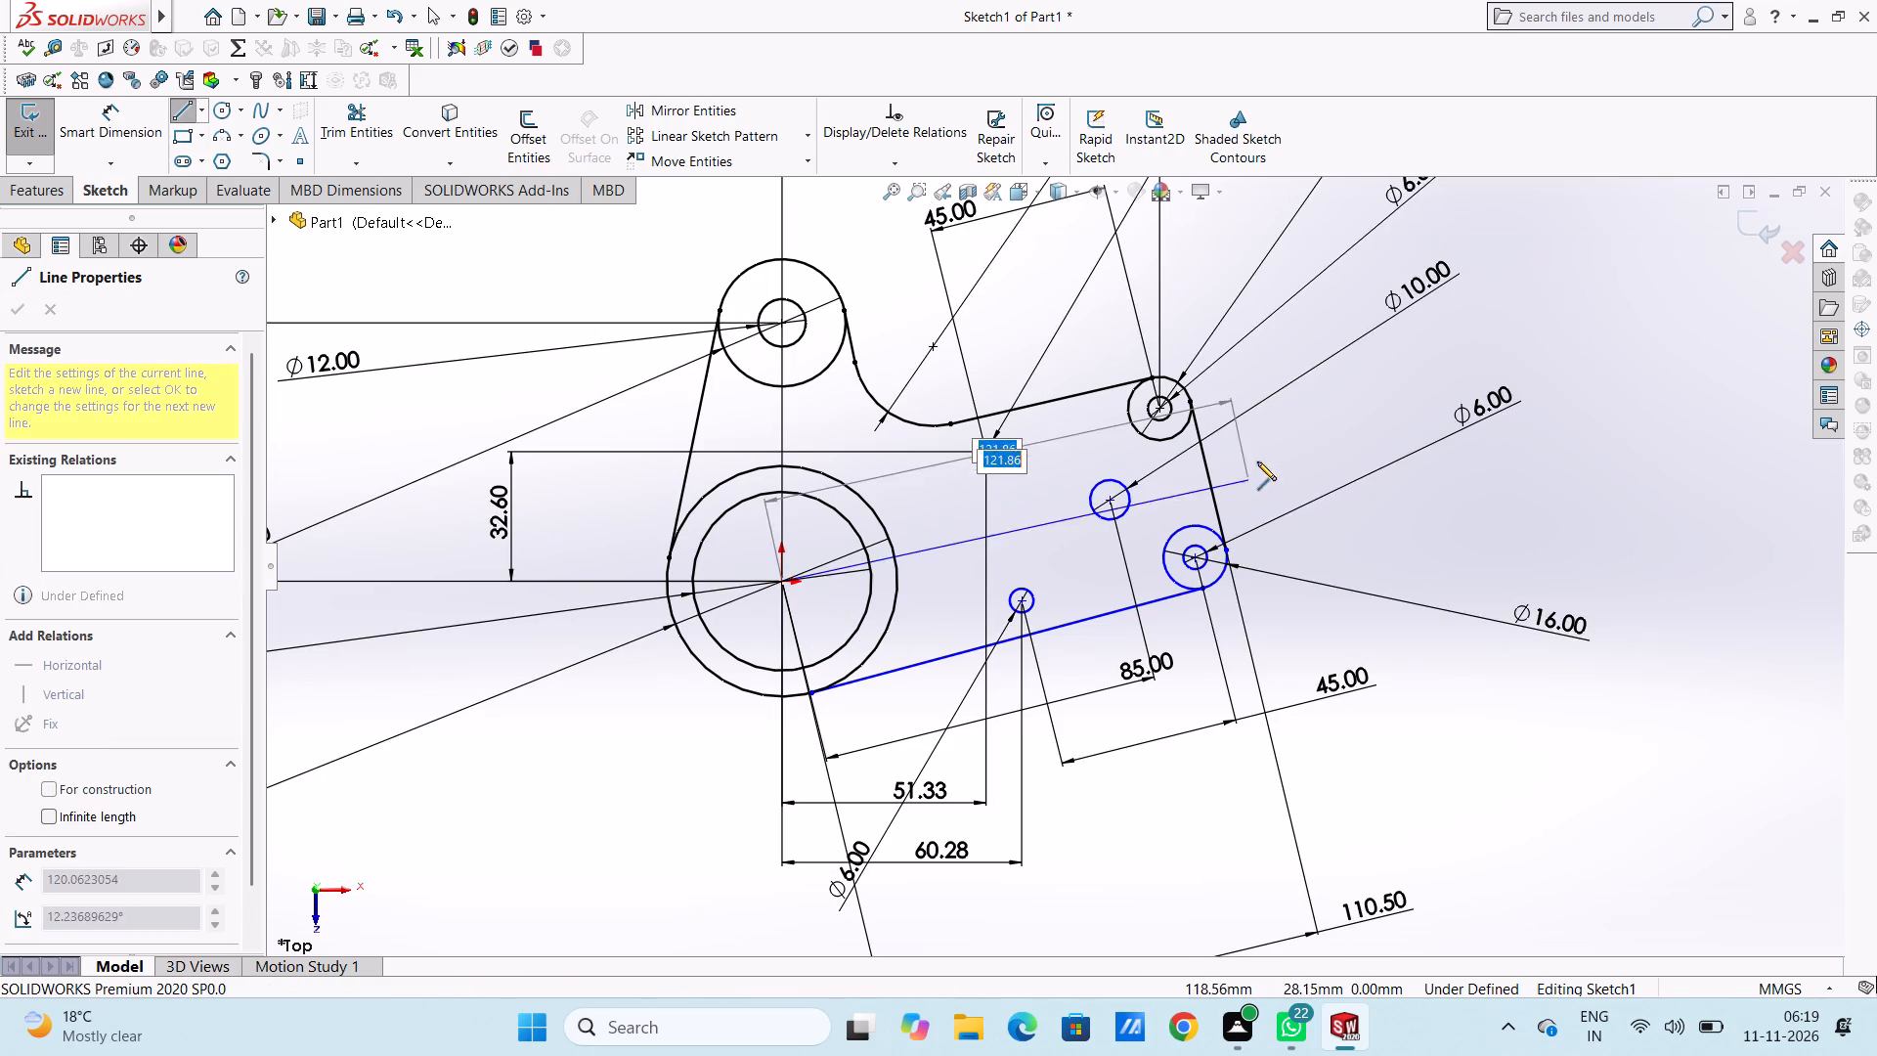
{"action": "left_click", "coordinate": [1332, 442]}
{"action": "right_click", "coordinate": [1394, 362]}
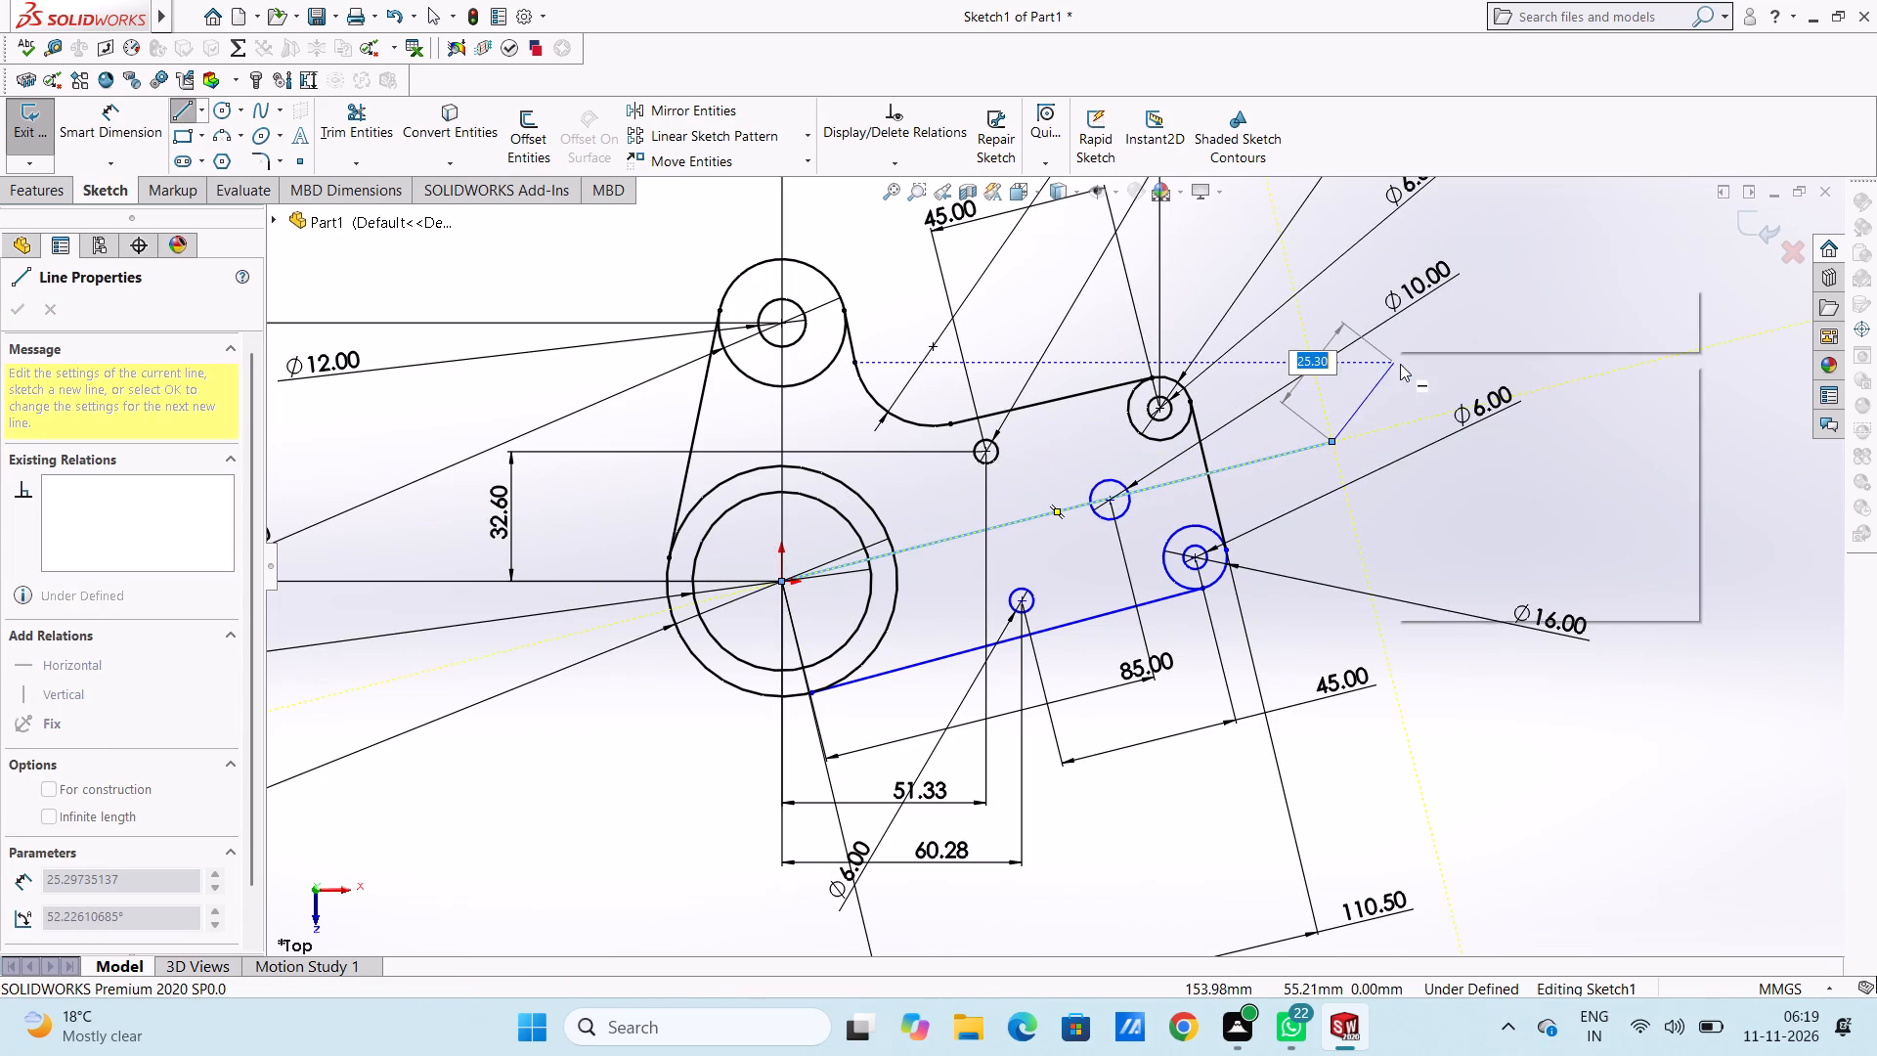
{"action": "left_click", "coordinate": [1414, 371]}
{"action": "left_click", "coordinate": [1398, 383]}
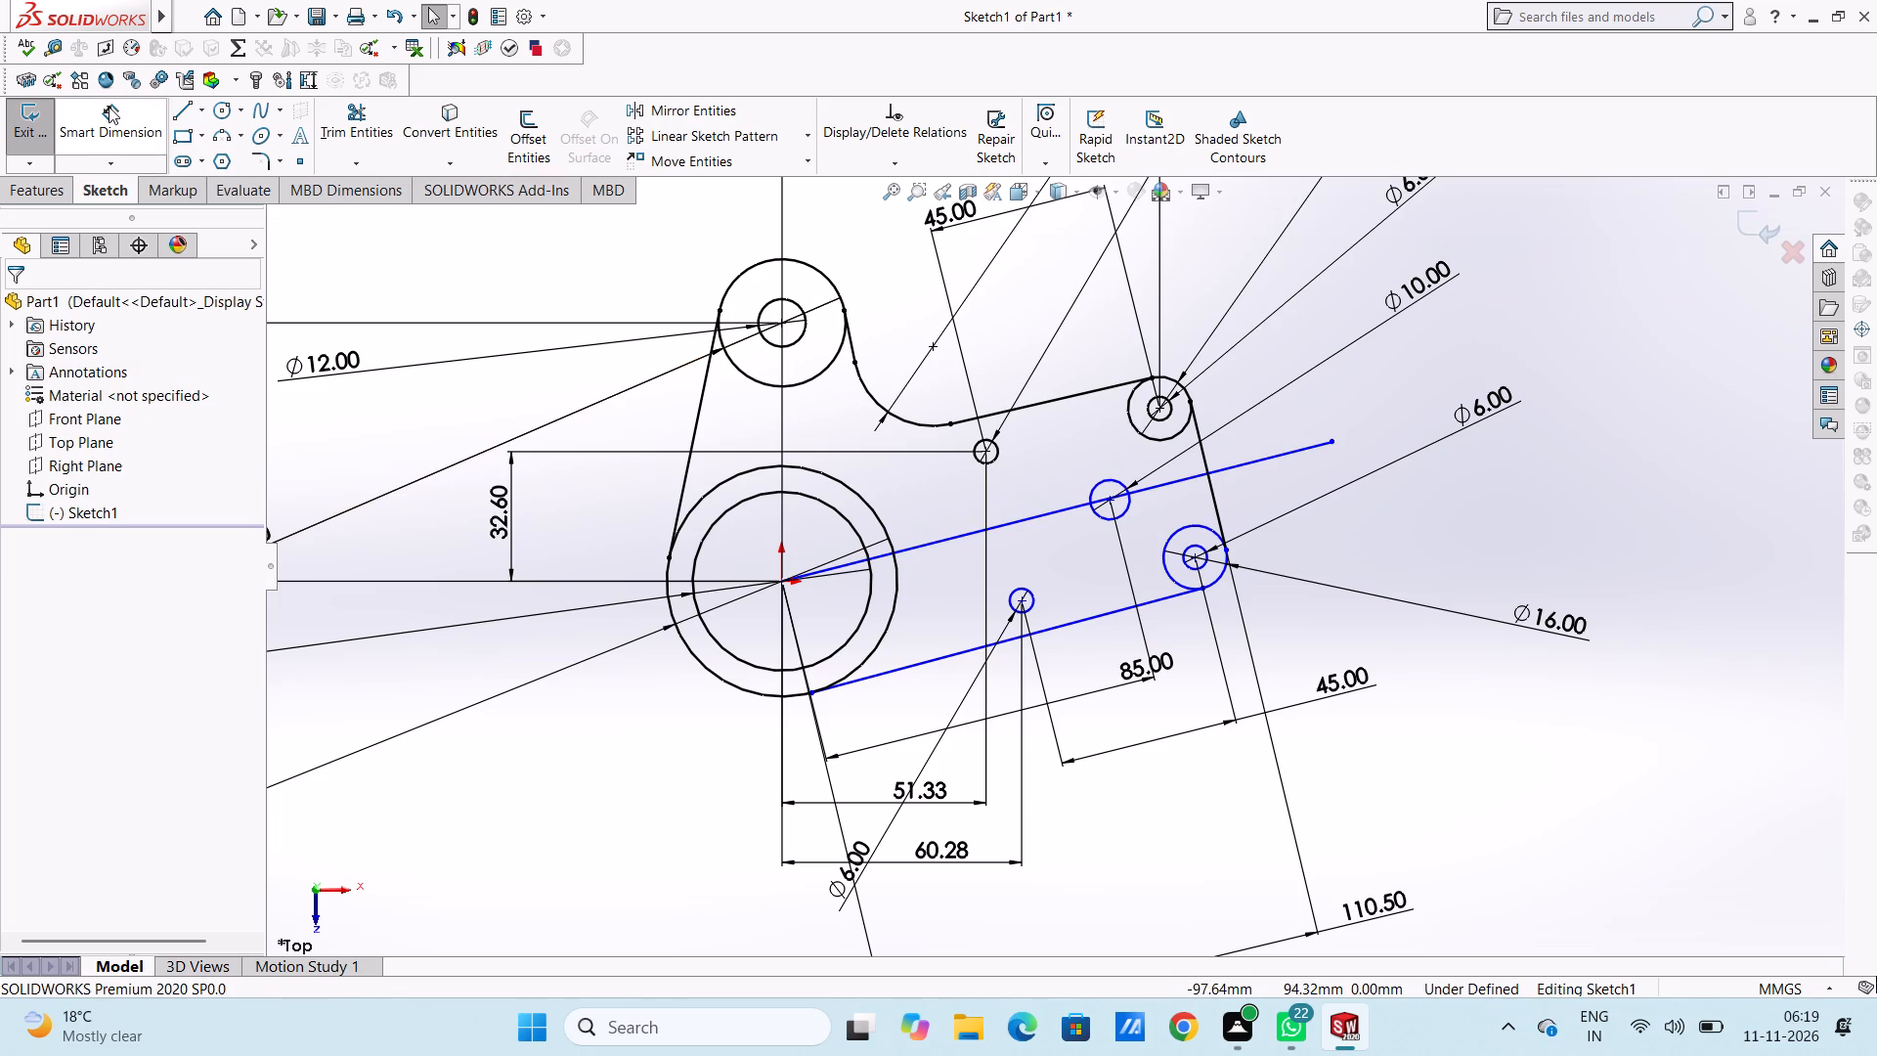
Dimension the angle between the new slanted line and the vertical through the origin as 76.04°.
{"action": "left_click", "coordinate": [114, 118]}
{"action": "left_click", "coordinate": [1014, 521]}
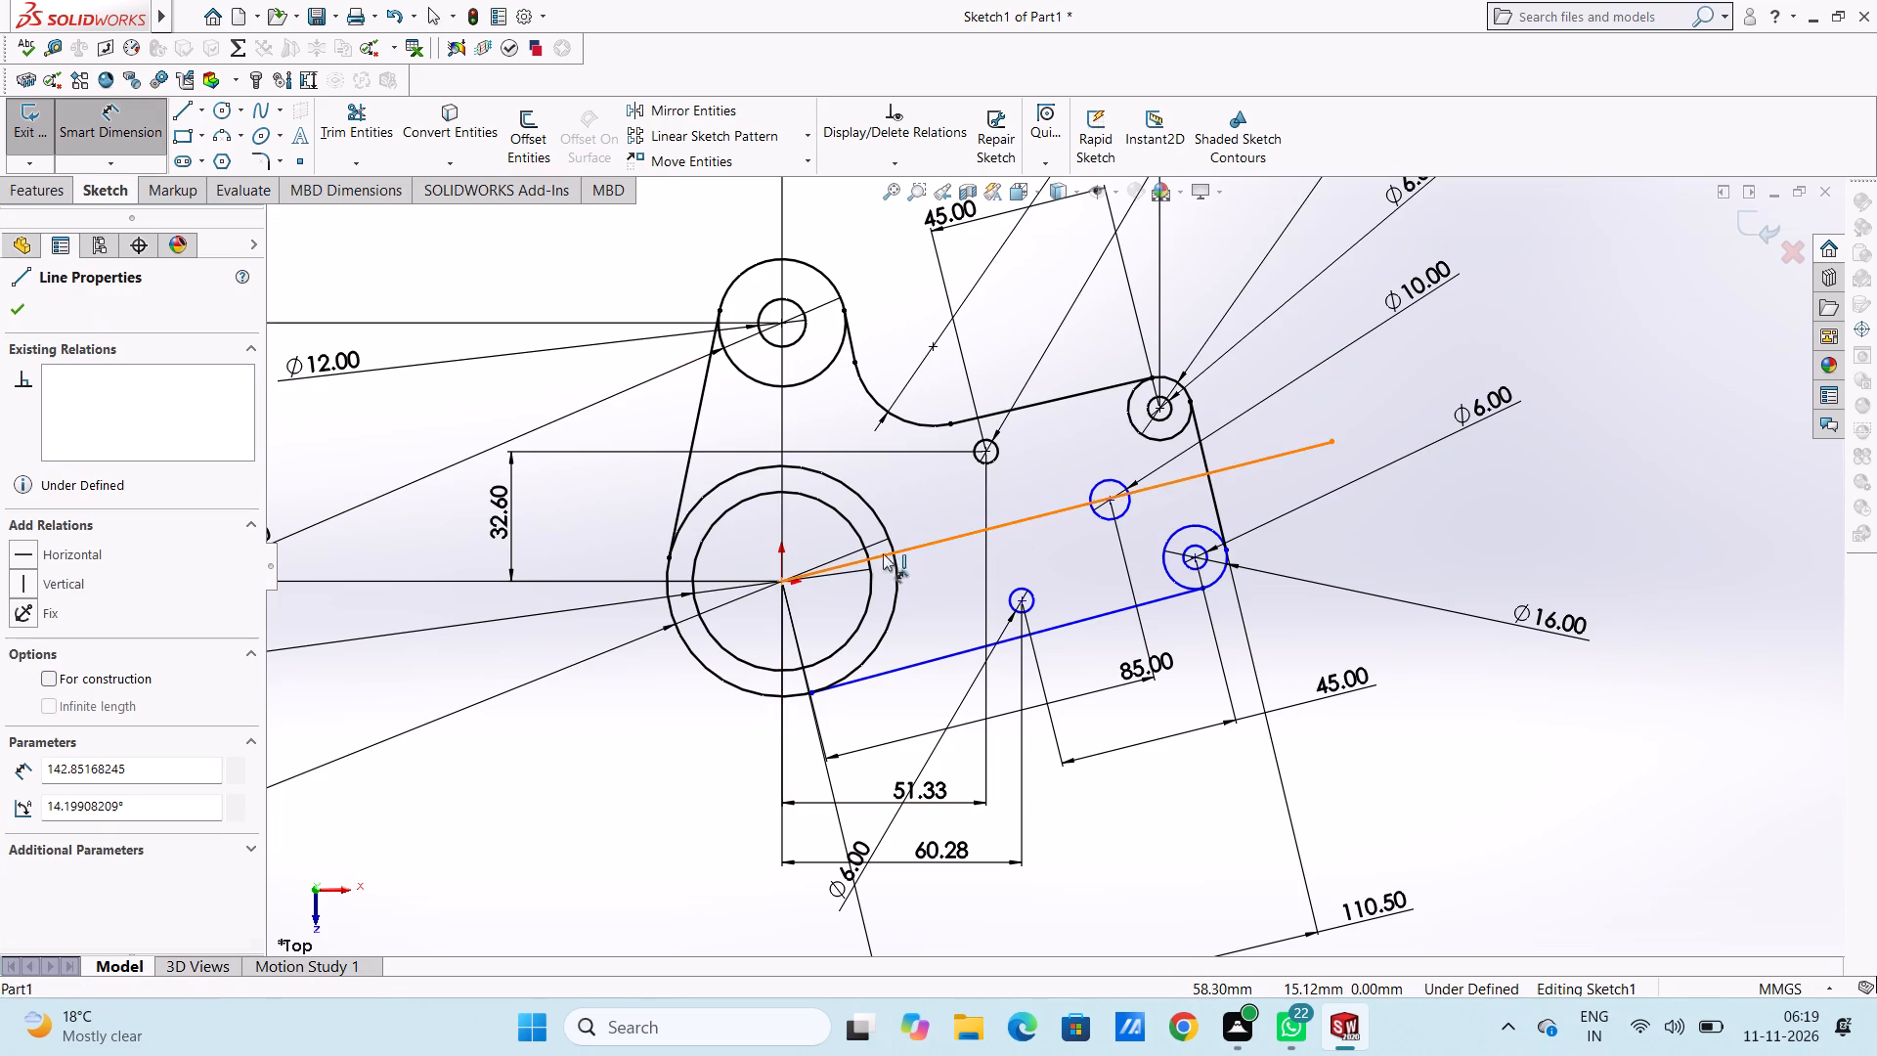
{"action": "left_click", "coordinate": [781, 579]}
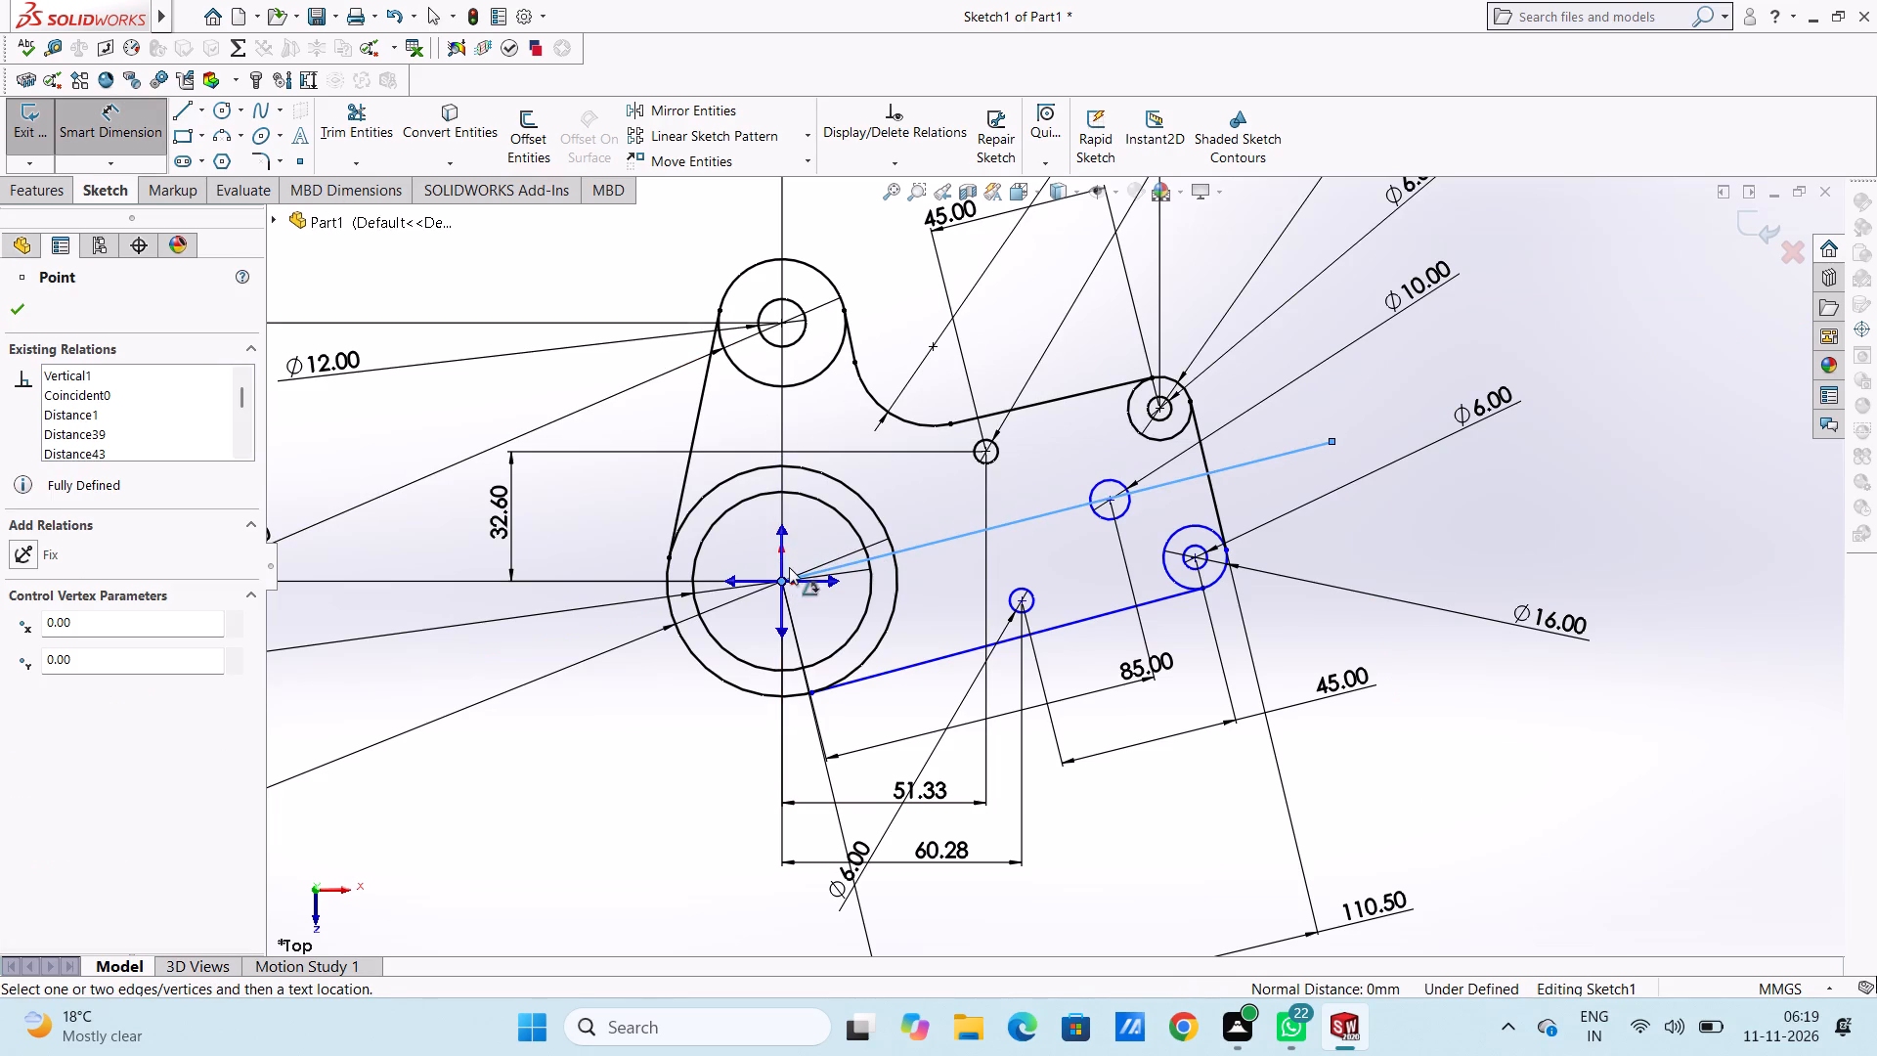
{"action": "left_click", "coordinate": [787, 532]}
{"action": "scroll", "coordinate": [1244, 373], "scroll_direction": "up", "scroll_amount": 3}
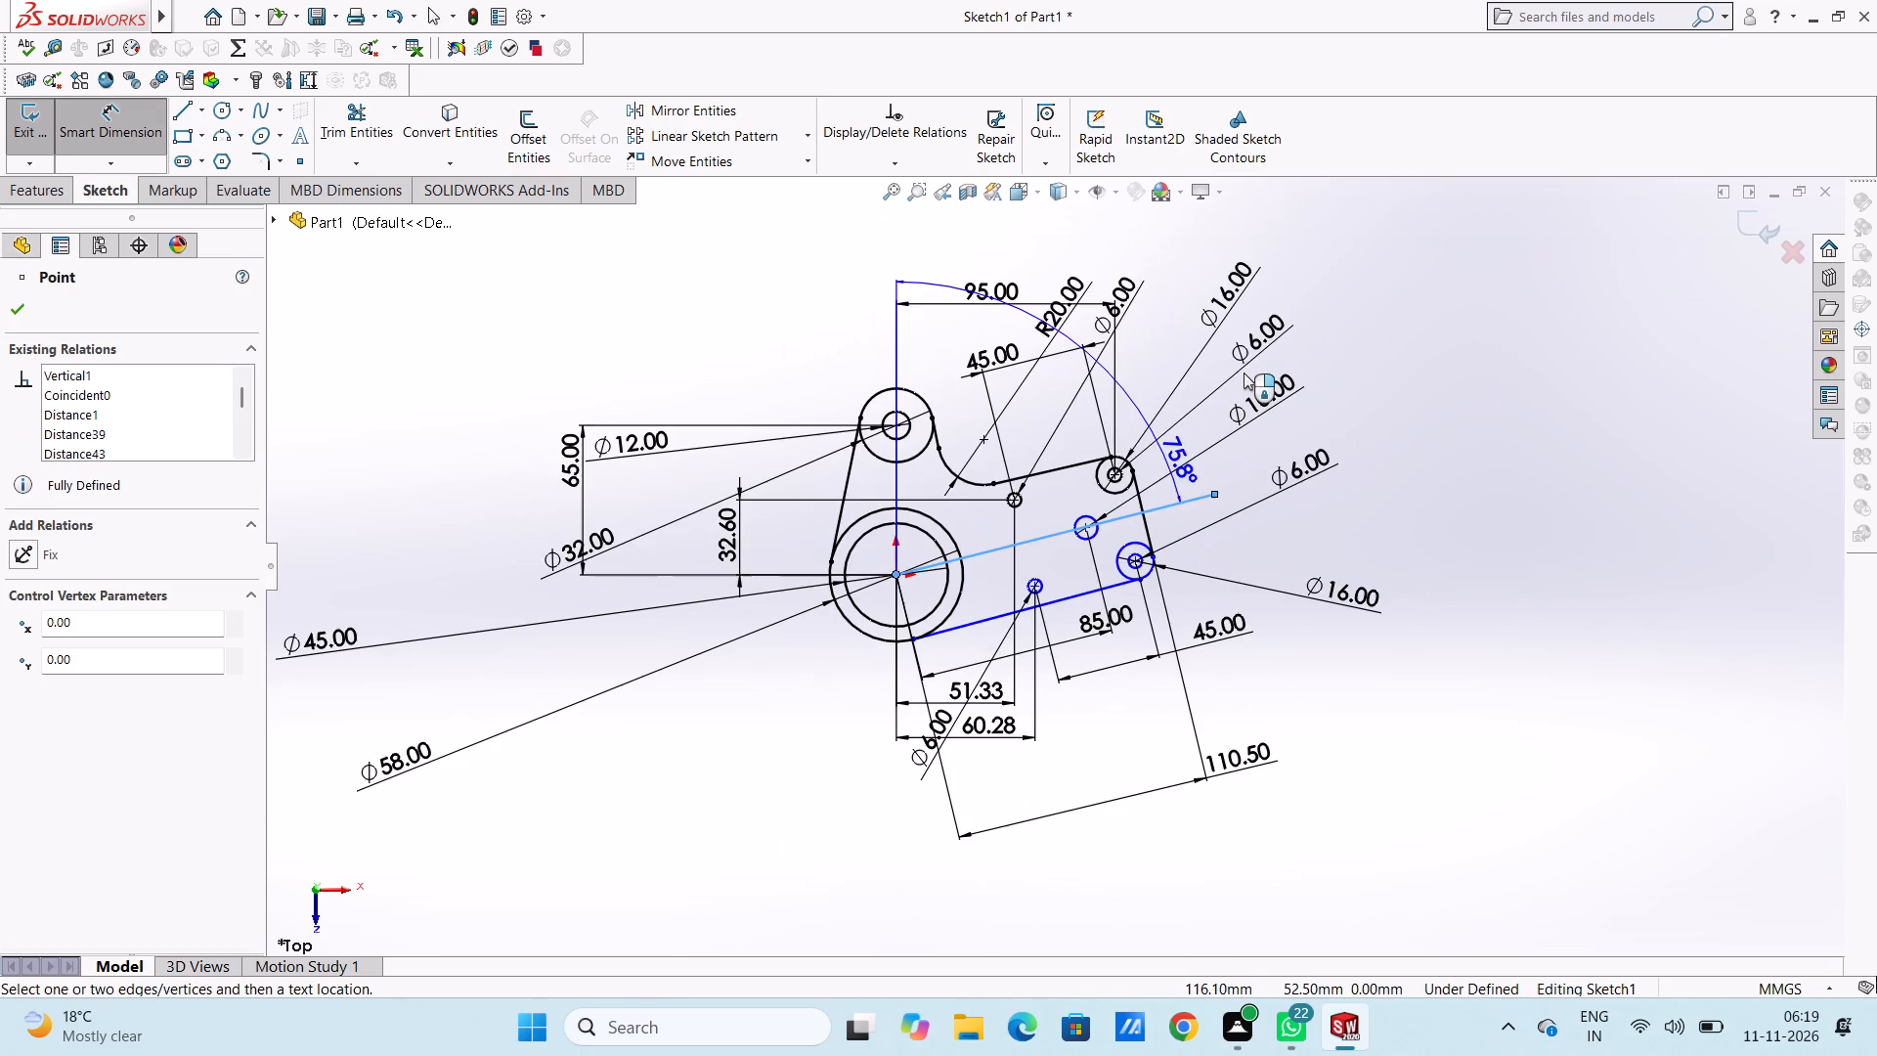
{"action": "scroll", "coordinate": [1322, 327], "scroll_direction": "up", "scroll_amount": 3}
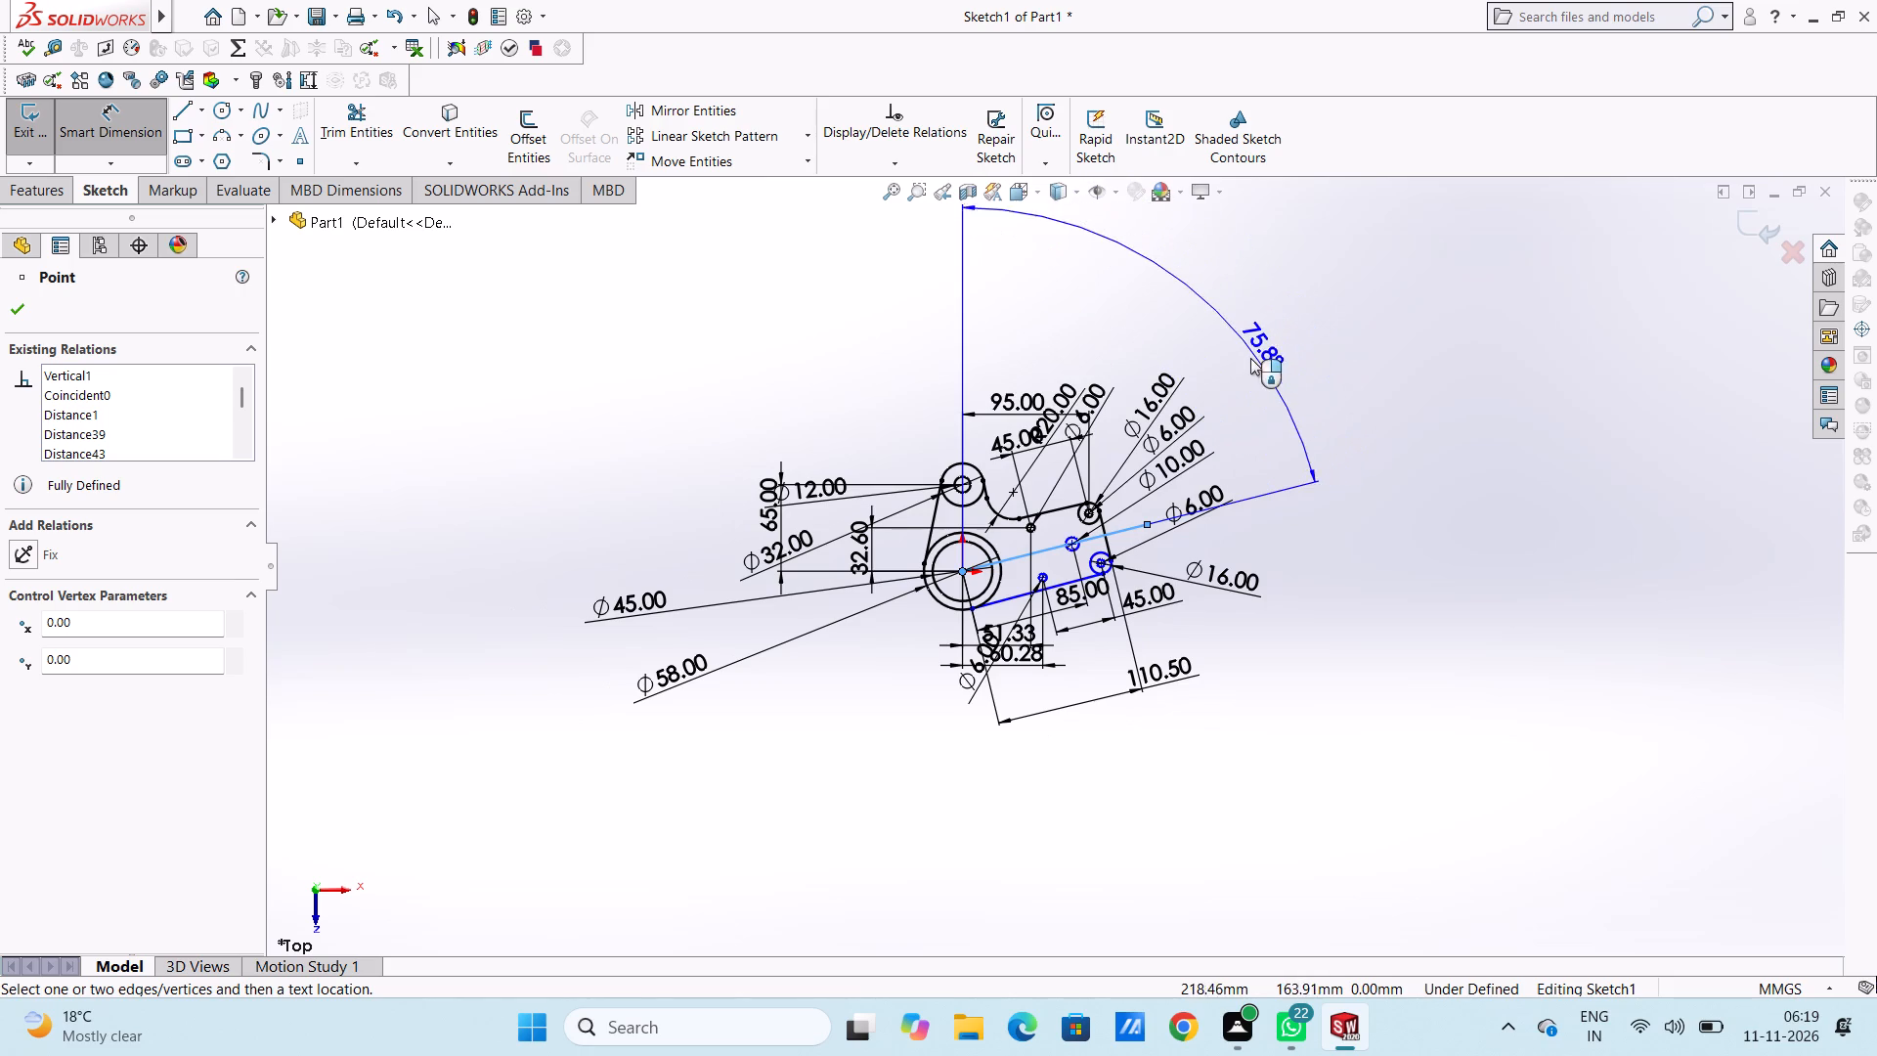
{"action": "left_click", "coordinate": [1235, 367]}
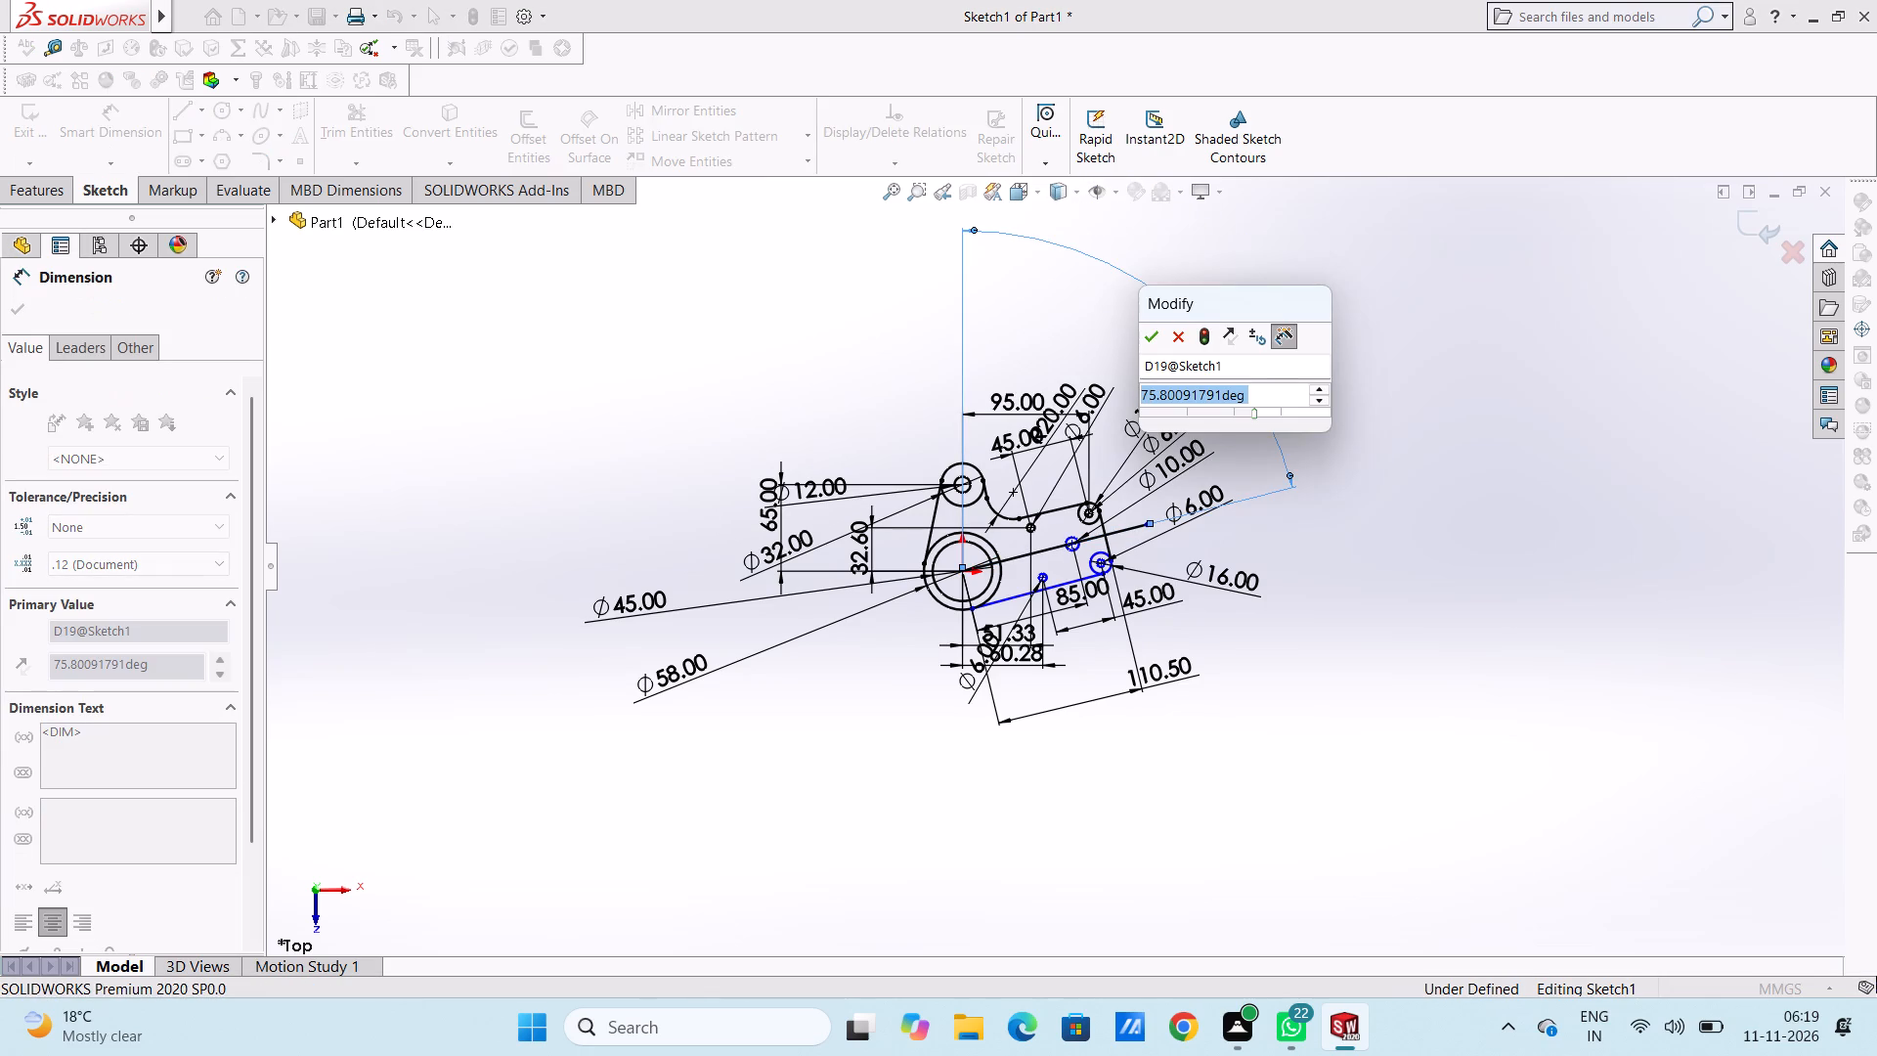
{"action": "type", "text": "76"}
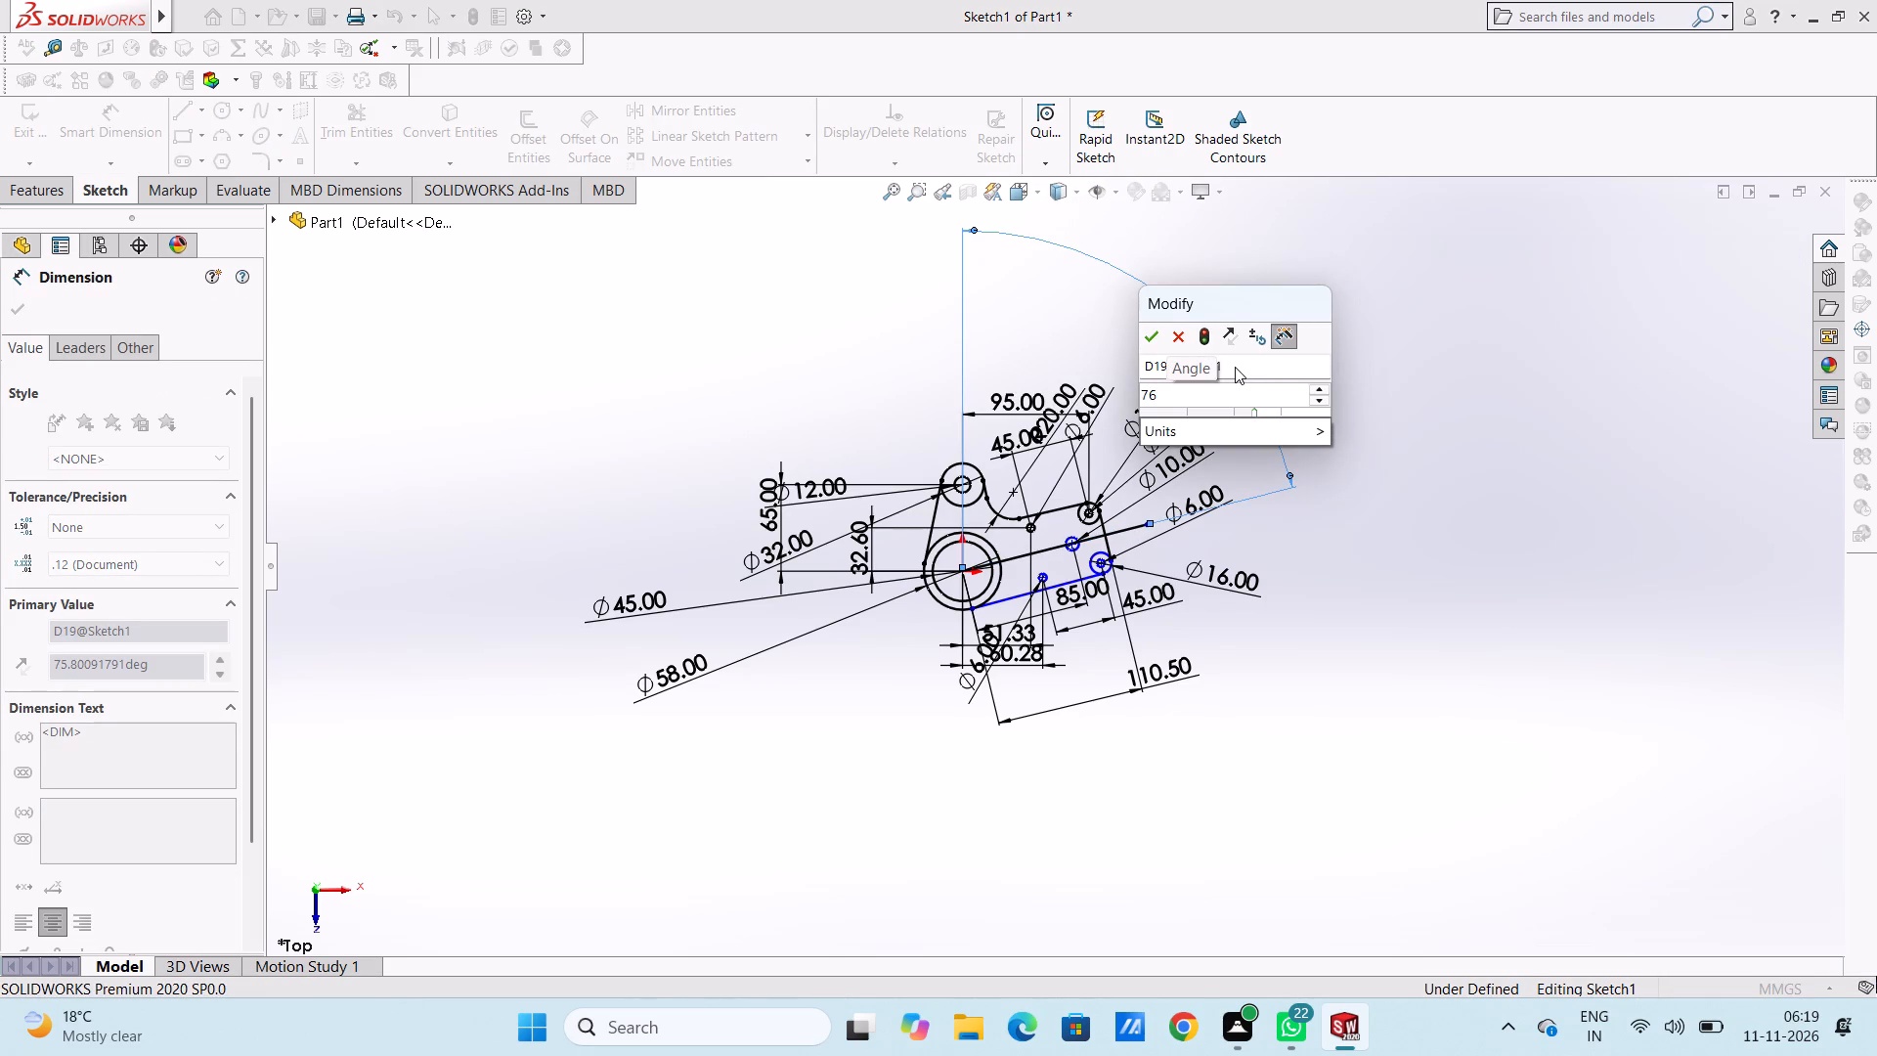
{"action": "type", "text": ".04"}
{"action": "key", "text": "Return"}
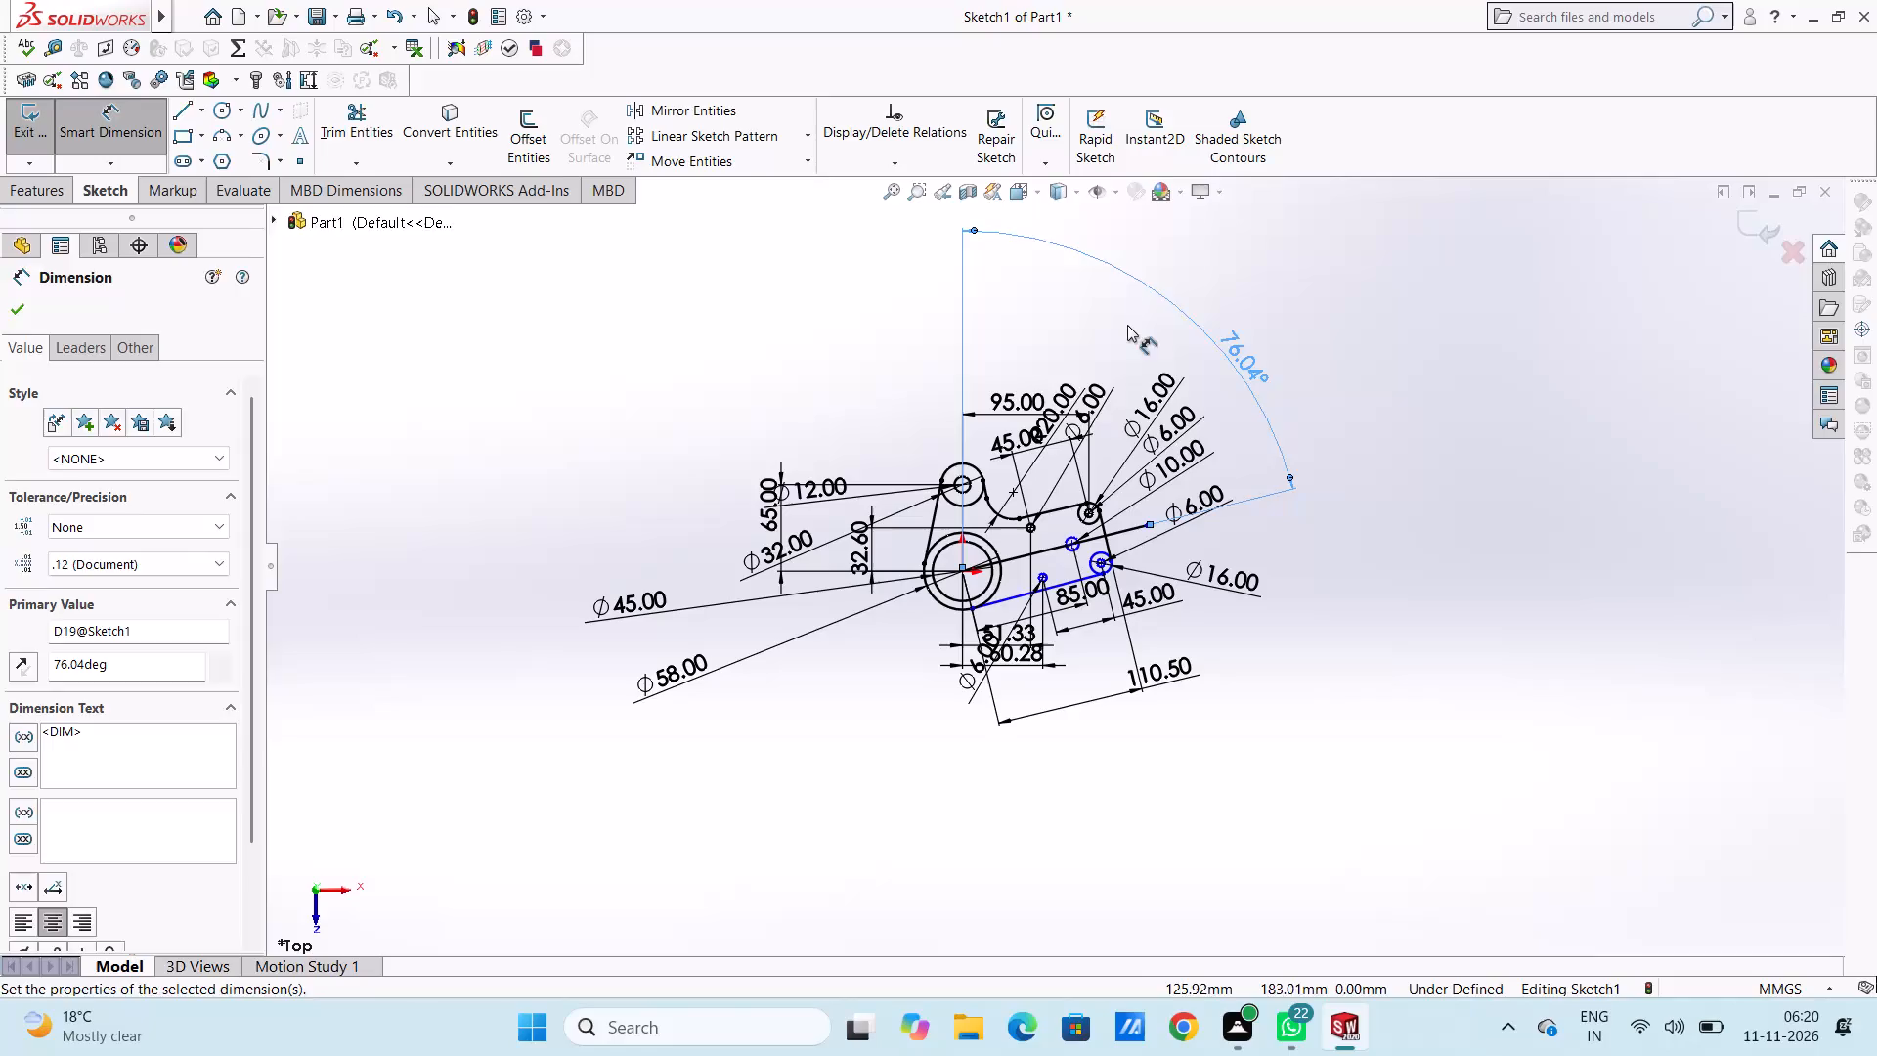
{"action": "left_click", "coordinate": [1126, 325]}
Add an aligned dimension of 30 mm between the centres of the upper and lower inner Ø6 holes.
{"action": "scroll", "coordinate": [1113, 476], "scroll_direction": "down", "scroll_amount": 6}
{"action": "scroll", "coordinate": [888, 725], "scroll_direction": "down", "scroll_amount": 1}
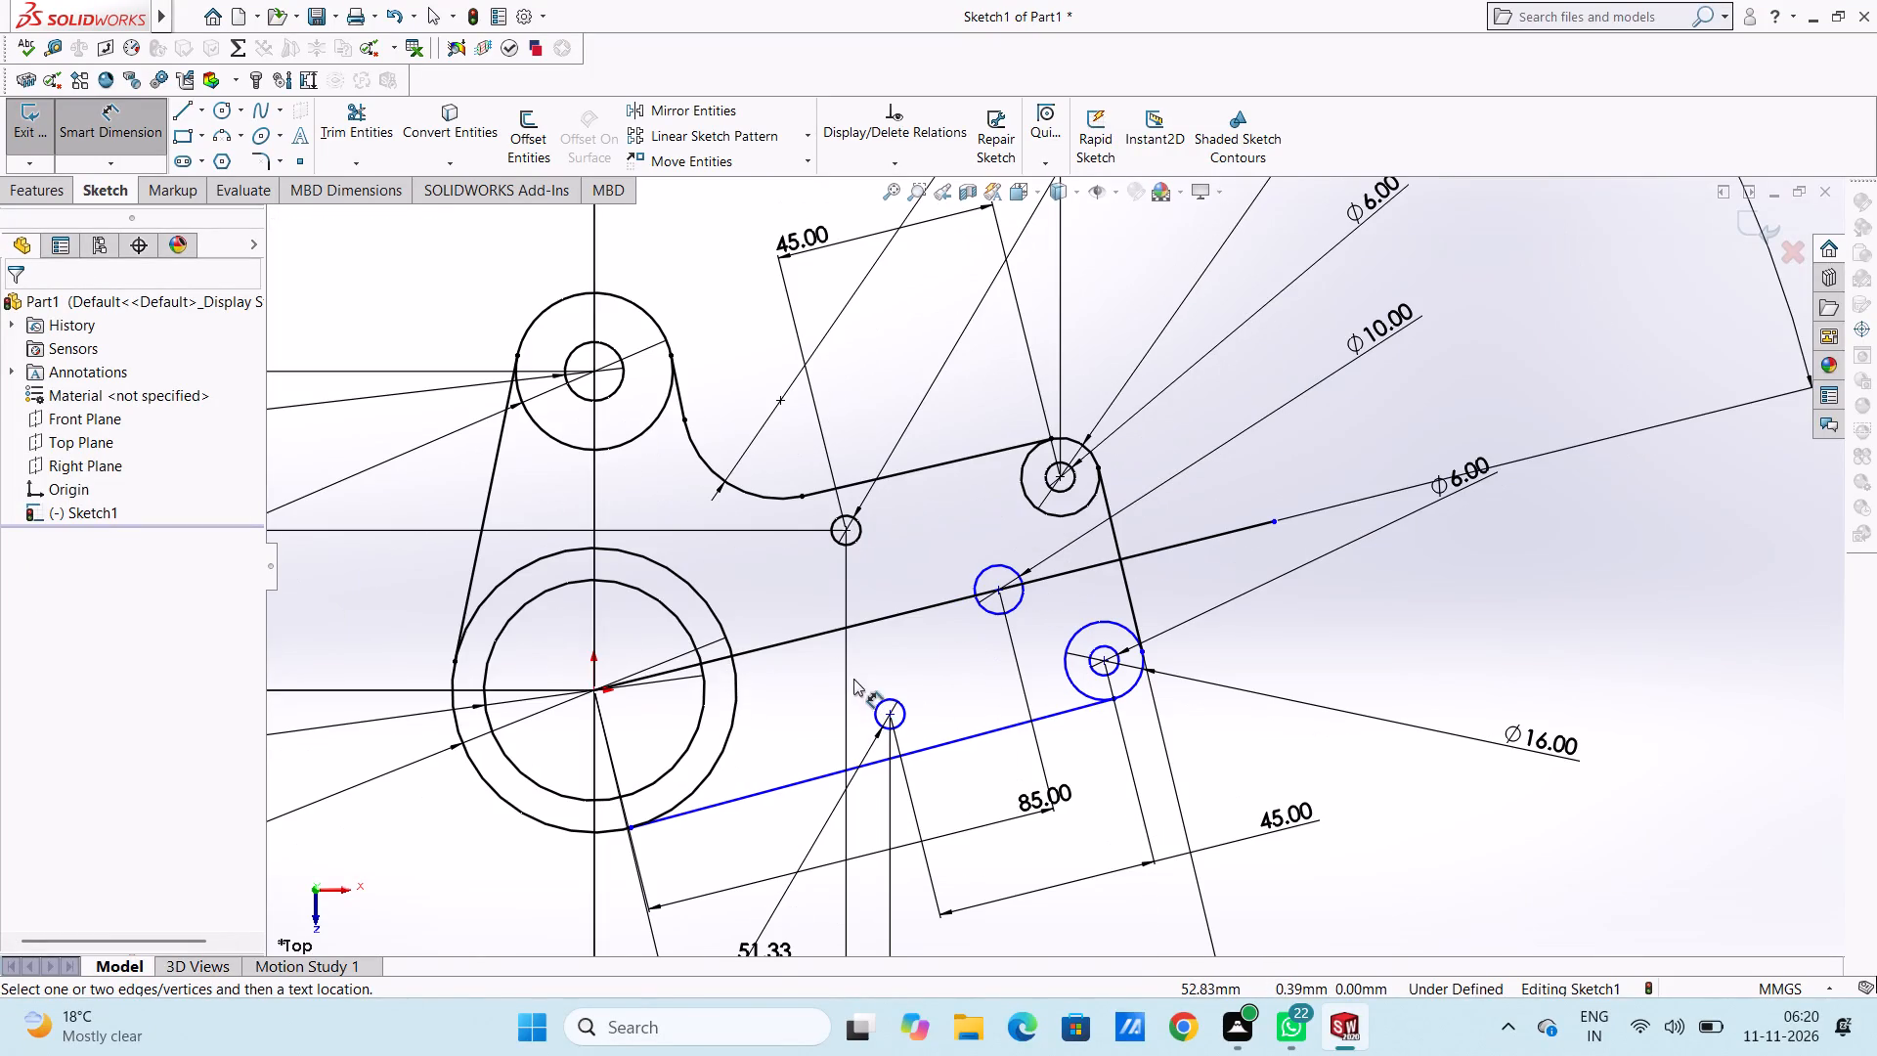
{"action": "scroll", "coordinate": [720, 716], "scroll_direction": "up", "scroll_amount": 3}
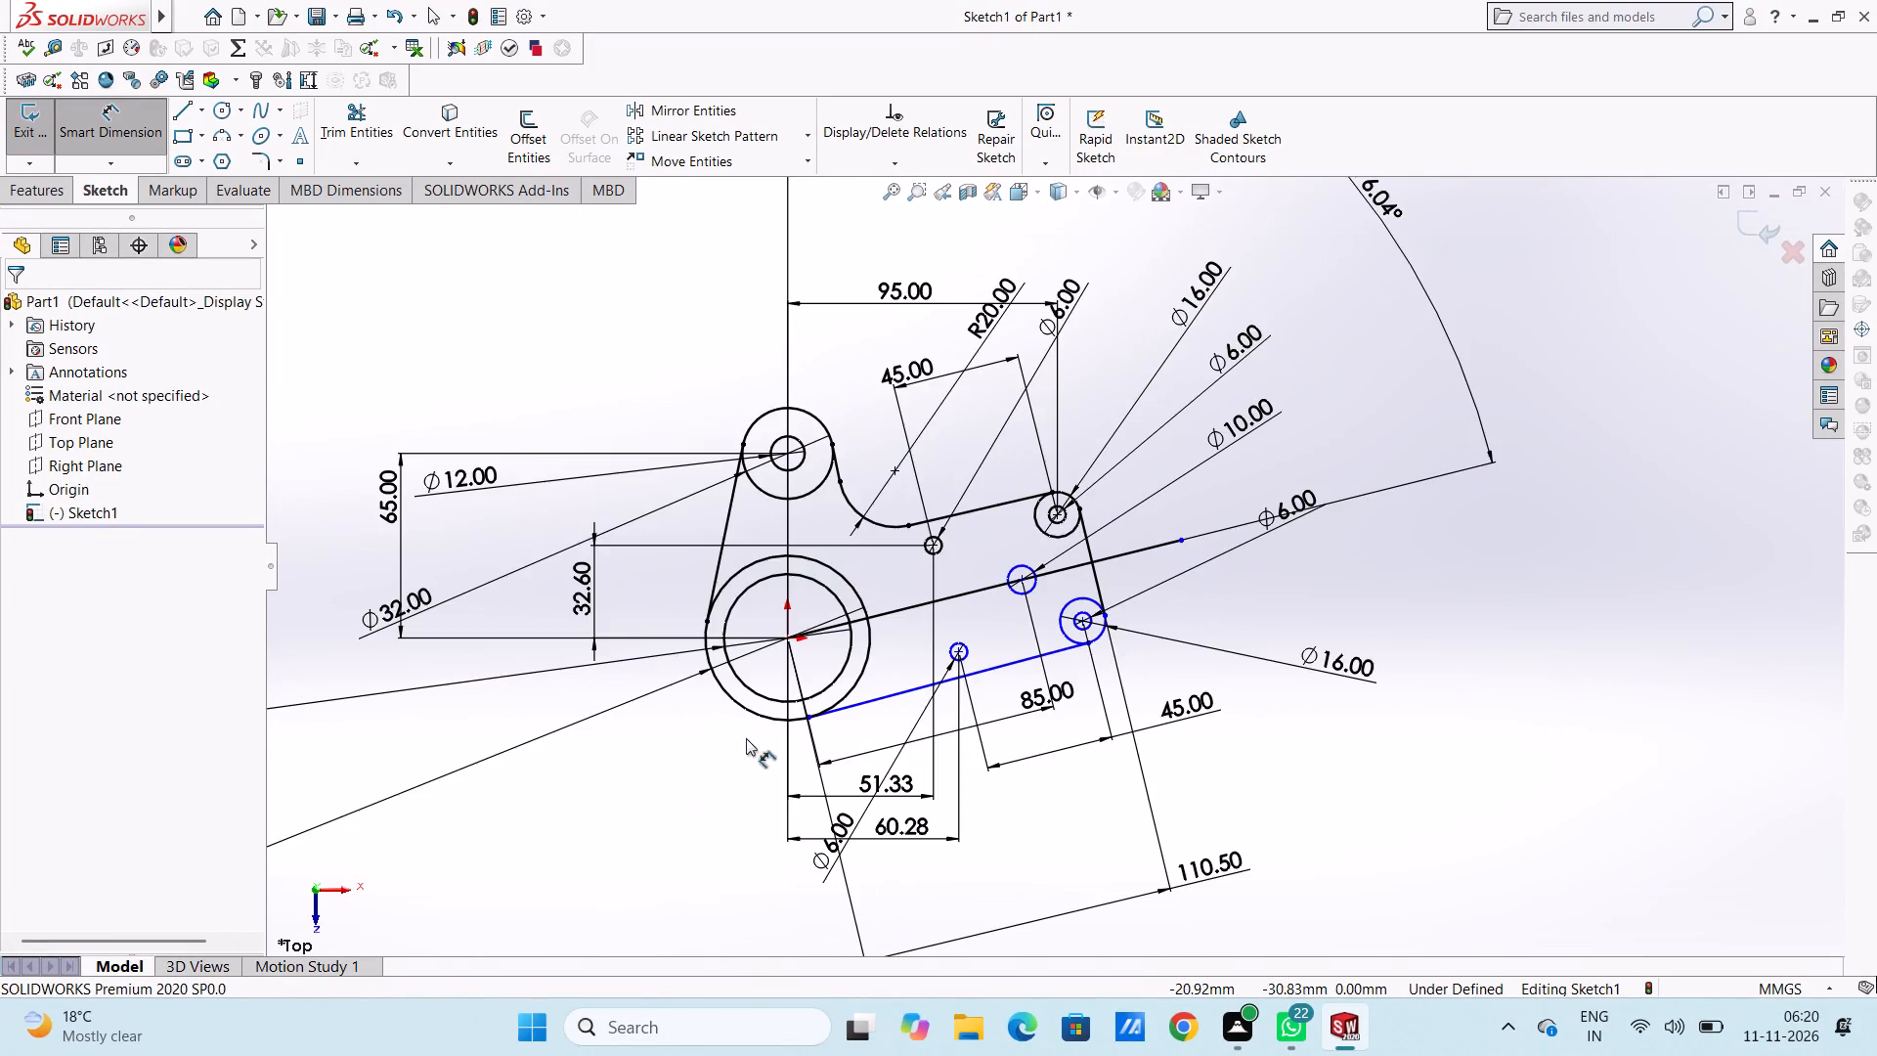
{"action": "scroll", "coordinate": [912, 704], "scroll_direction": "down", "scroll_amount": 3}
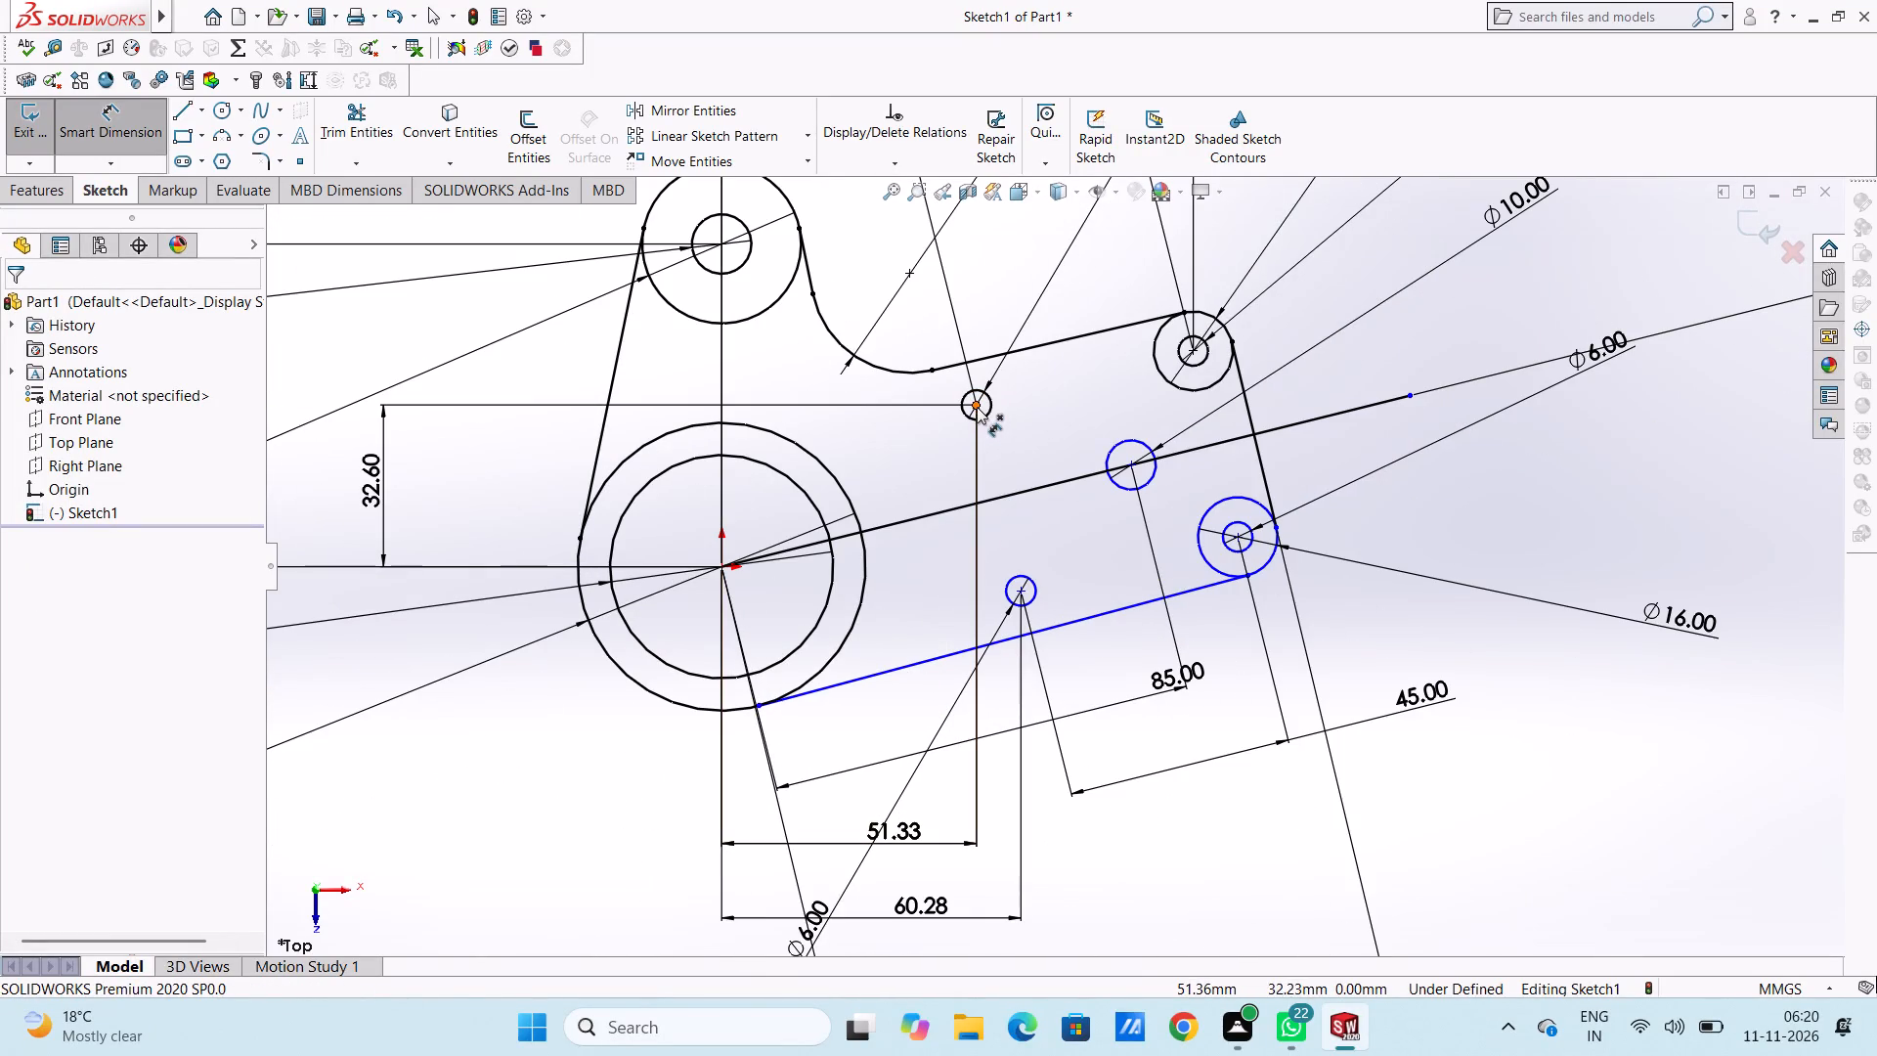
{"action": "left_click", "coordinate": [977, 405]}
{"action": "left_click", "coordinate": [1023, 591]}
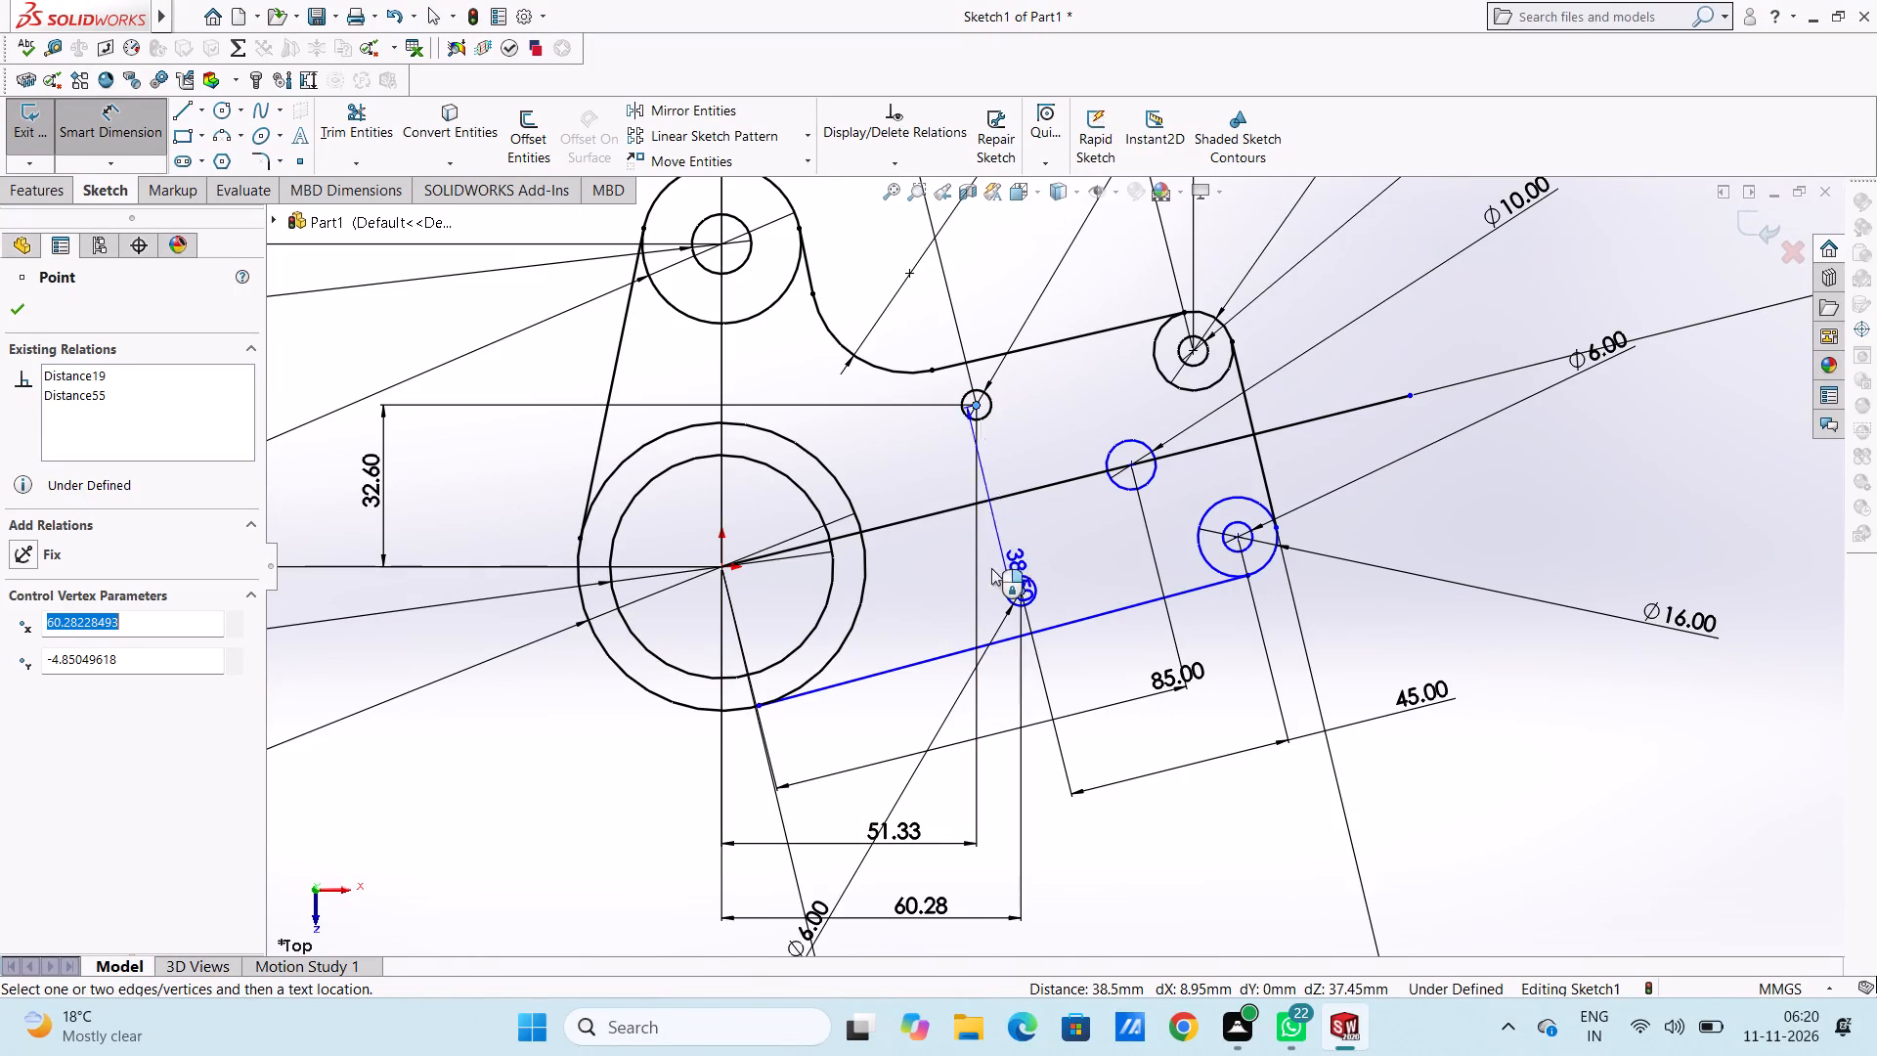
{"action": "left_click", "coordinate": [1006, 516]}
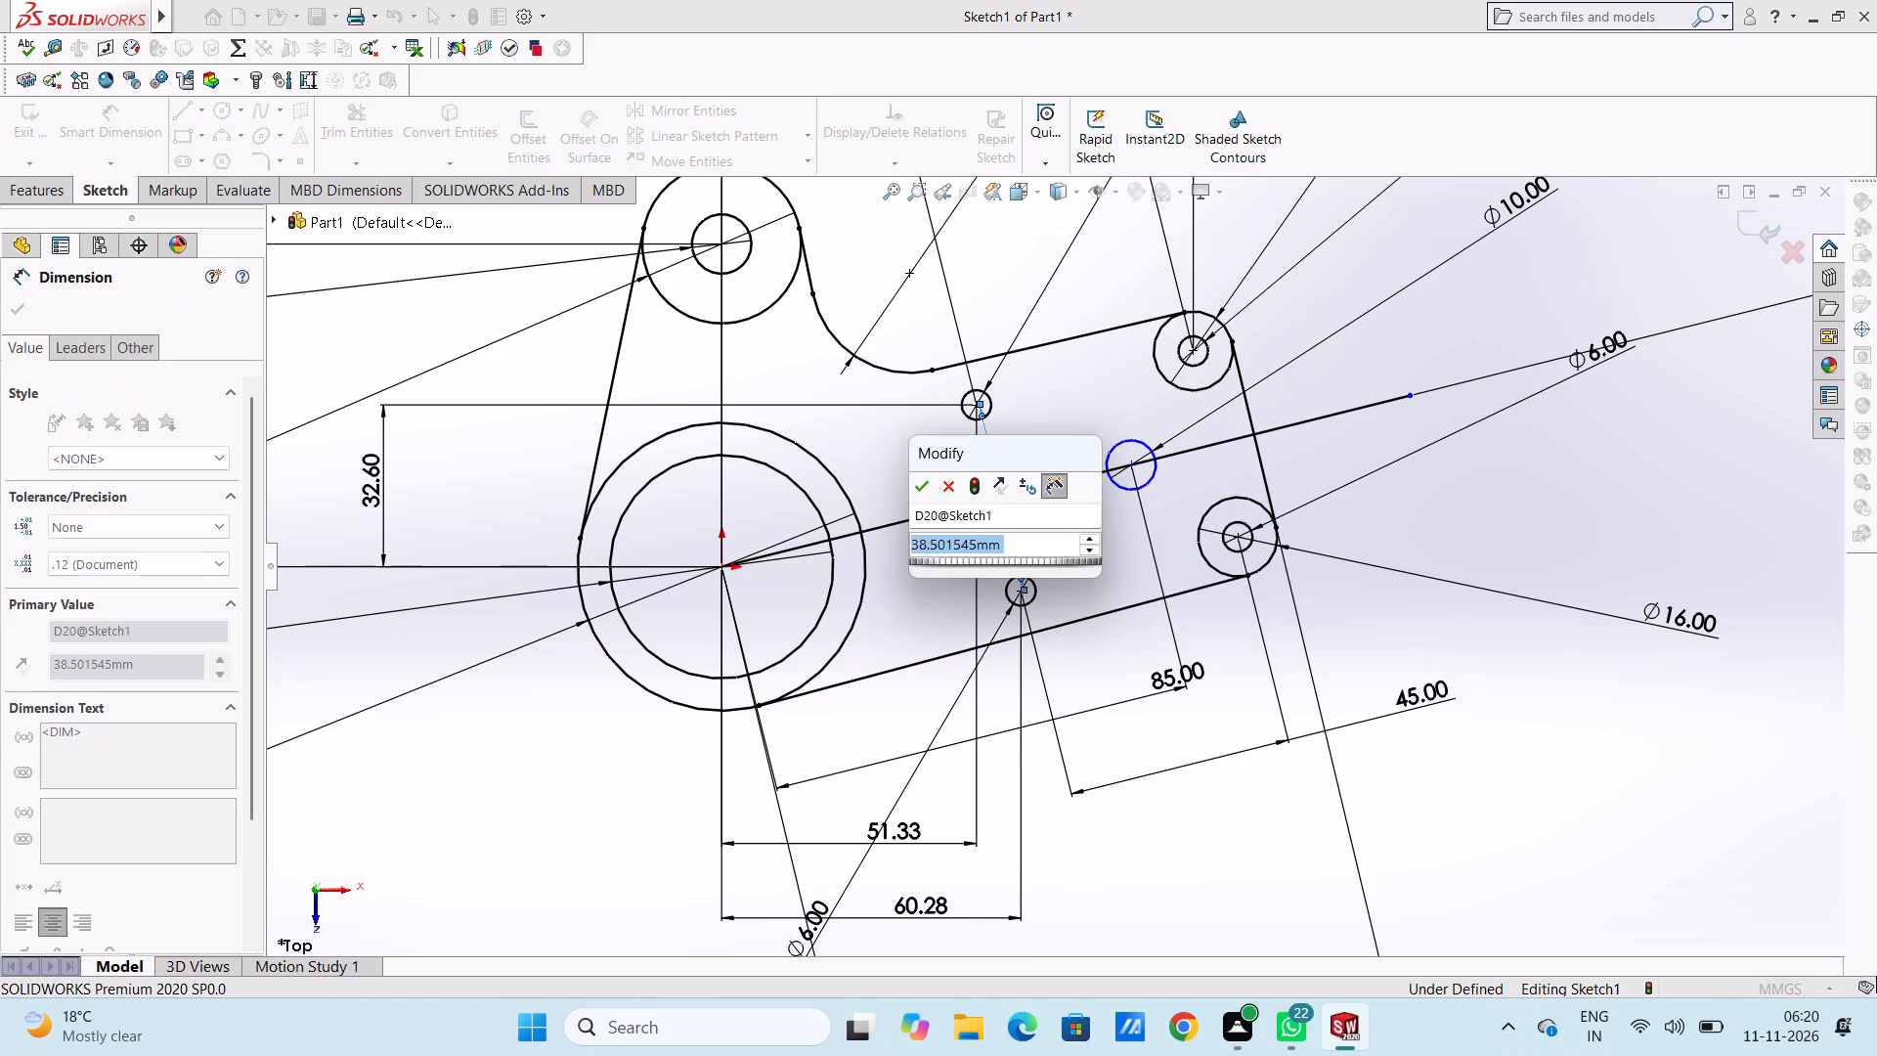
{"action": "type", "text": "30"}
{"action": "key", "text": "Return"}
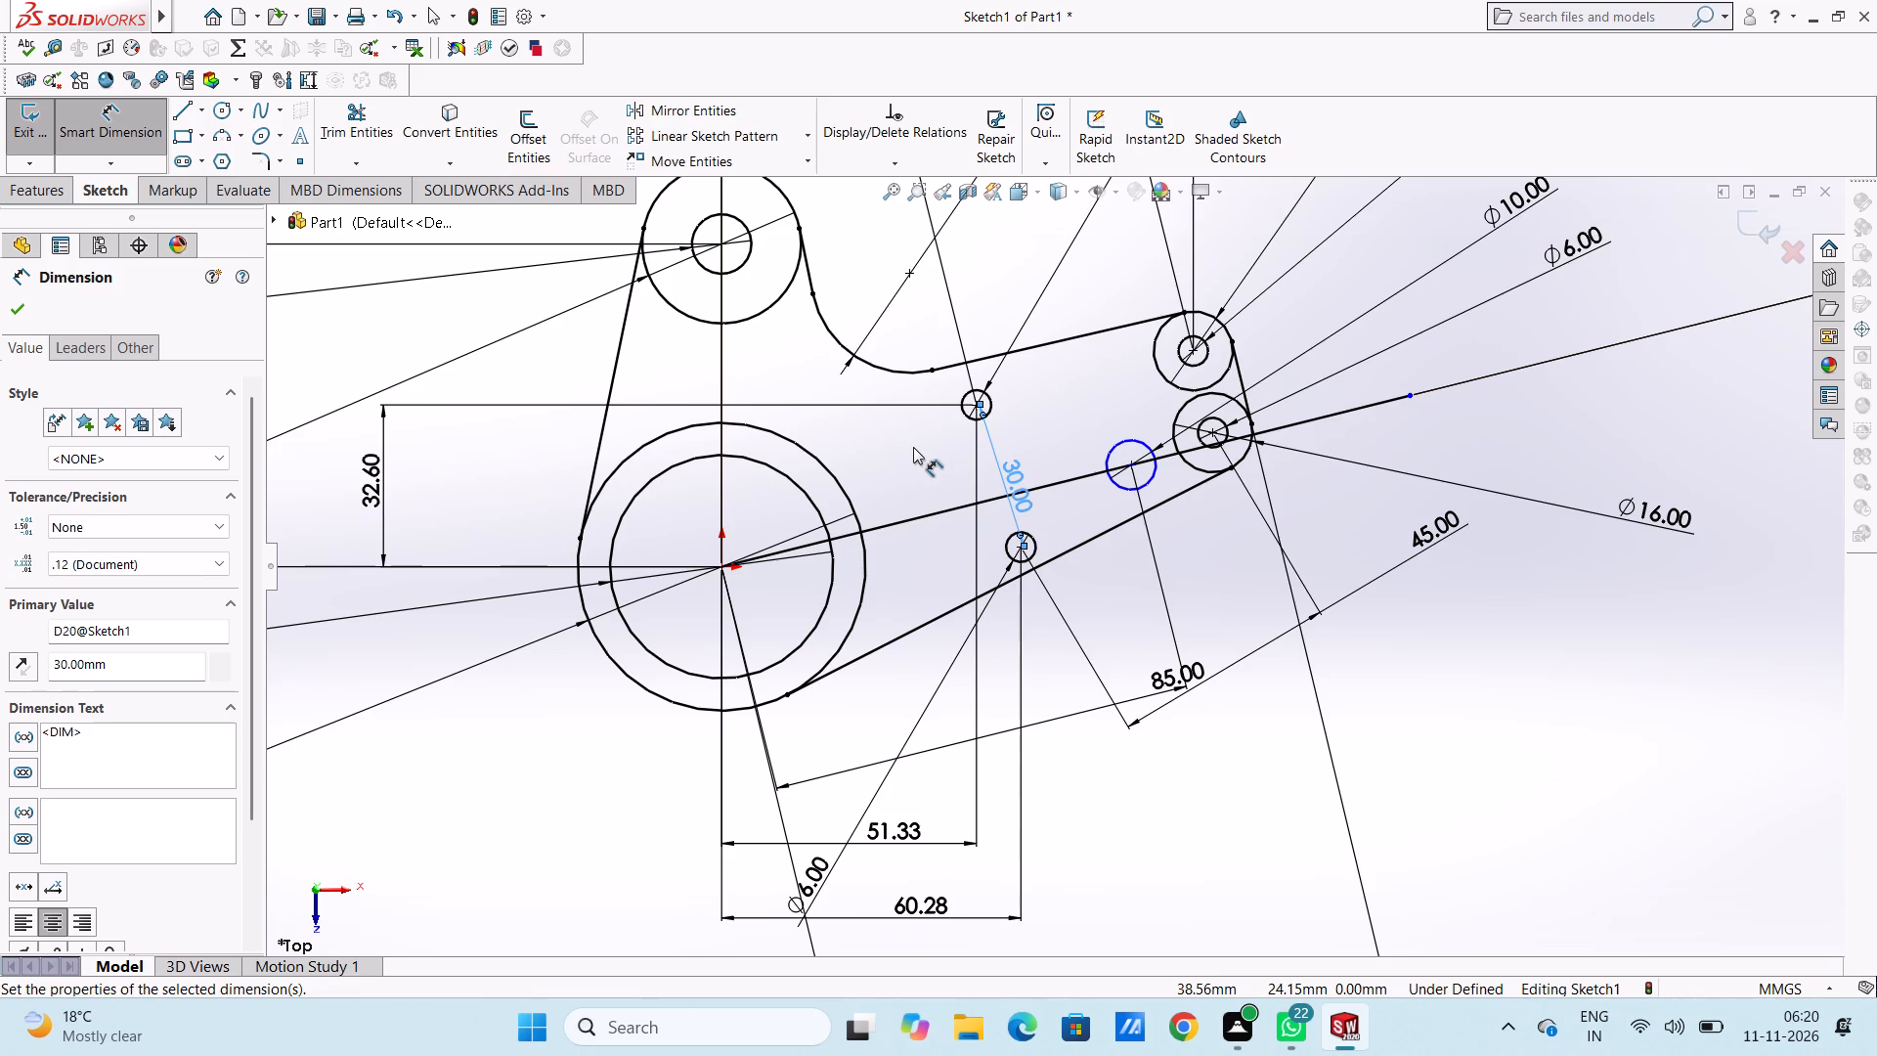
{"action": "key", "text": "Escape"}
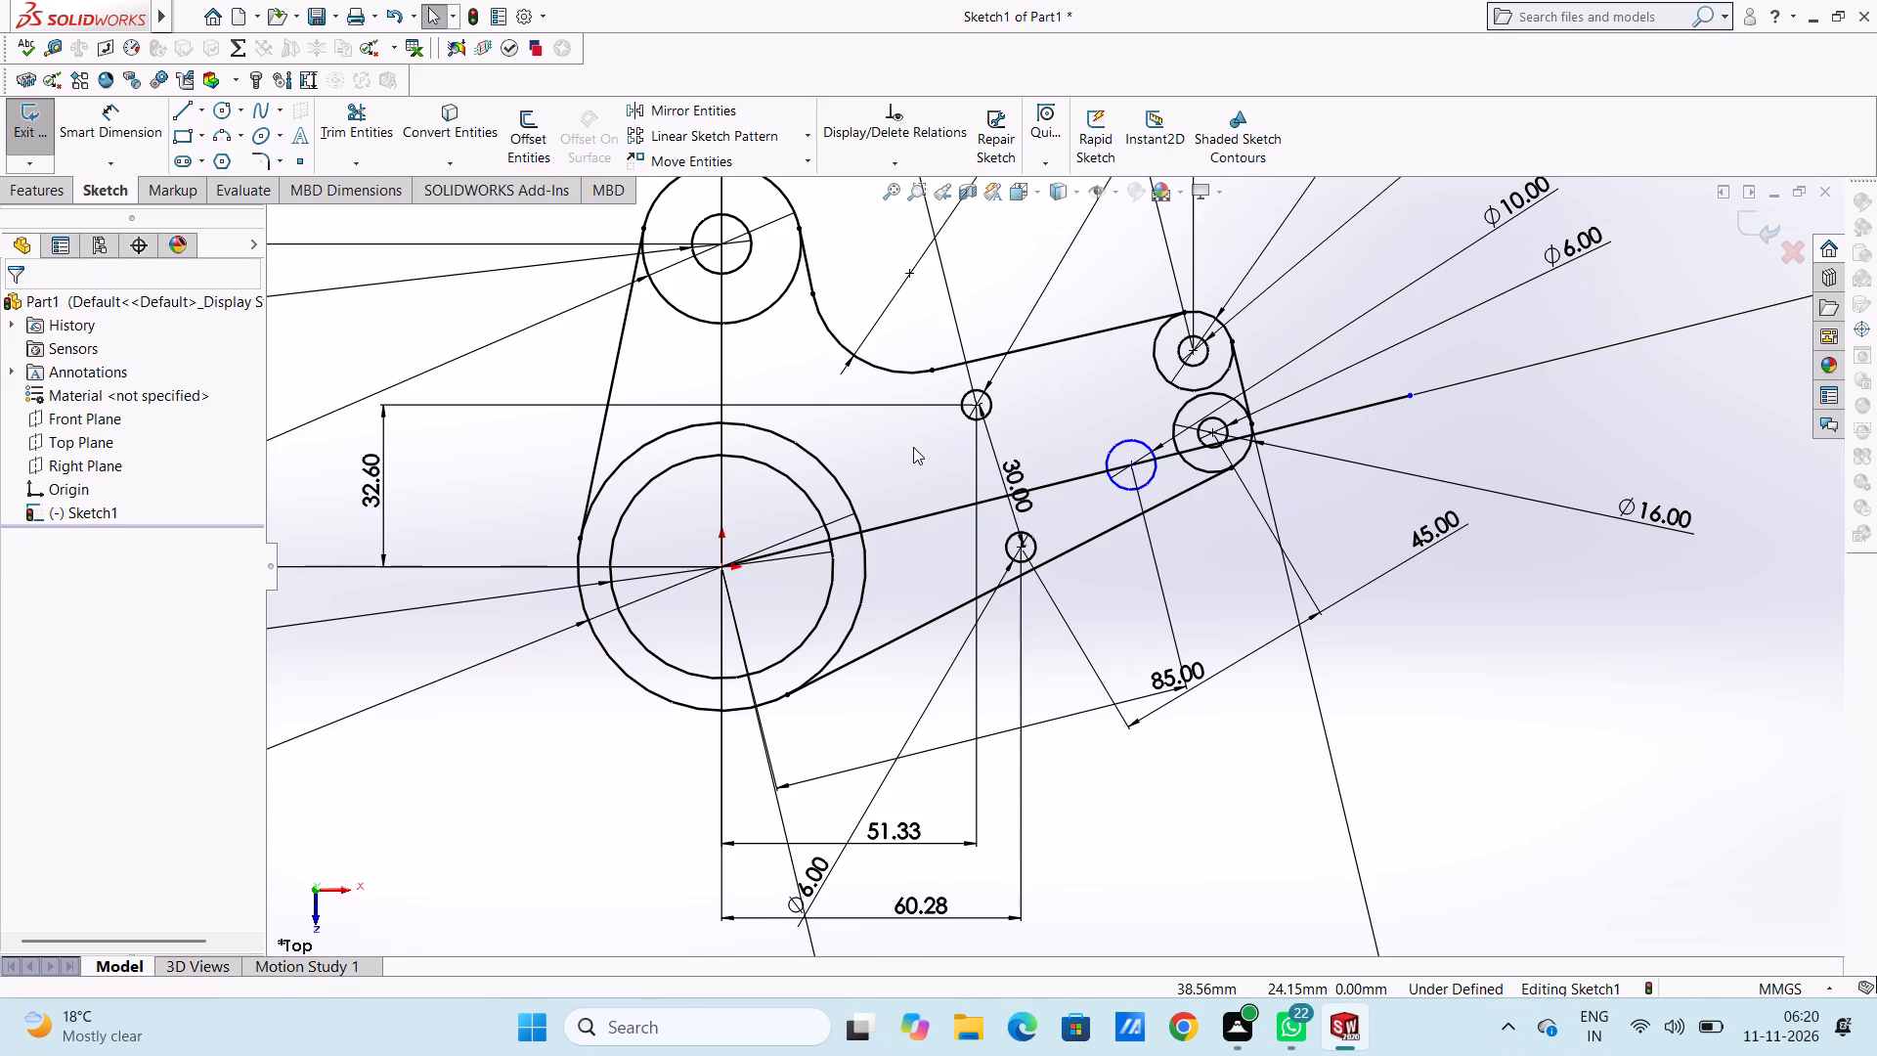
Undo the recent sketch edits back to the state with the 76.04° slanted line and the 19.25 mm hole offset dimensions.
{"action": "key", "text": "ctrl+z"}
{"action": "key", "text": "ctrl+z"}
{"action": "key", "text": "ctrl+z"}
{"action": "key", "text": "ctrl+z"}
{"action": "key", "text": "ctrl+z"}
{"action": "key", "text": "ctrl+z"}
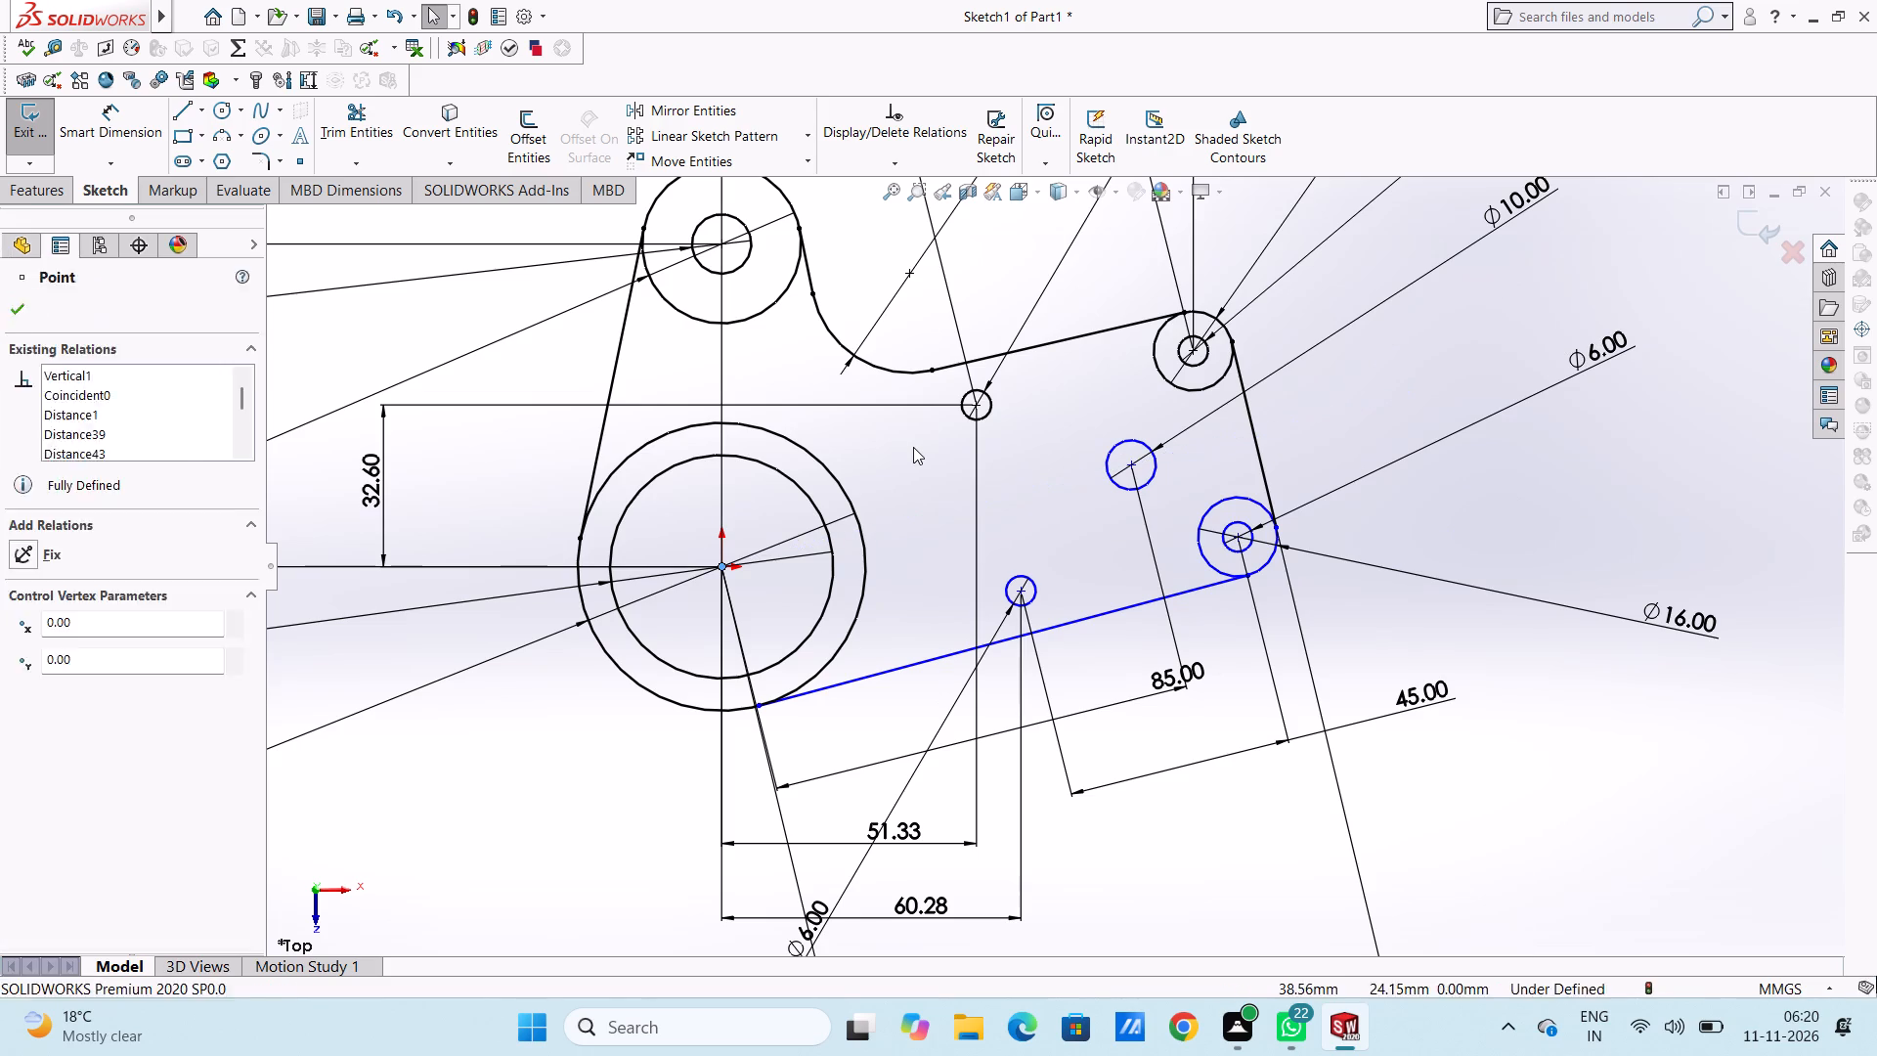
{"action": "key", "text": "ctrl+z"}
{"action": "key", "text": "ctrl+z"}
{"action": "key", "text": "ctrl+z"}
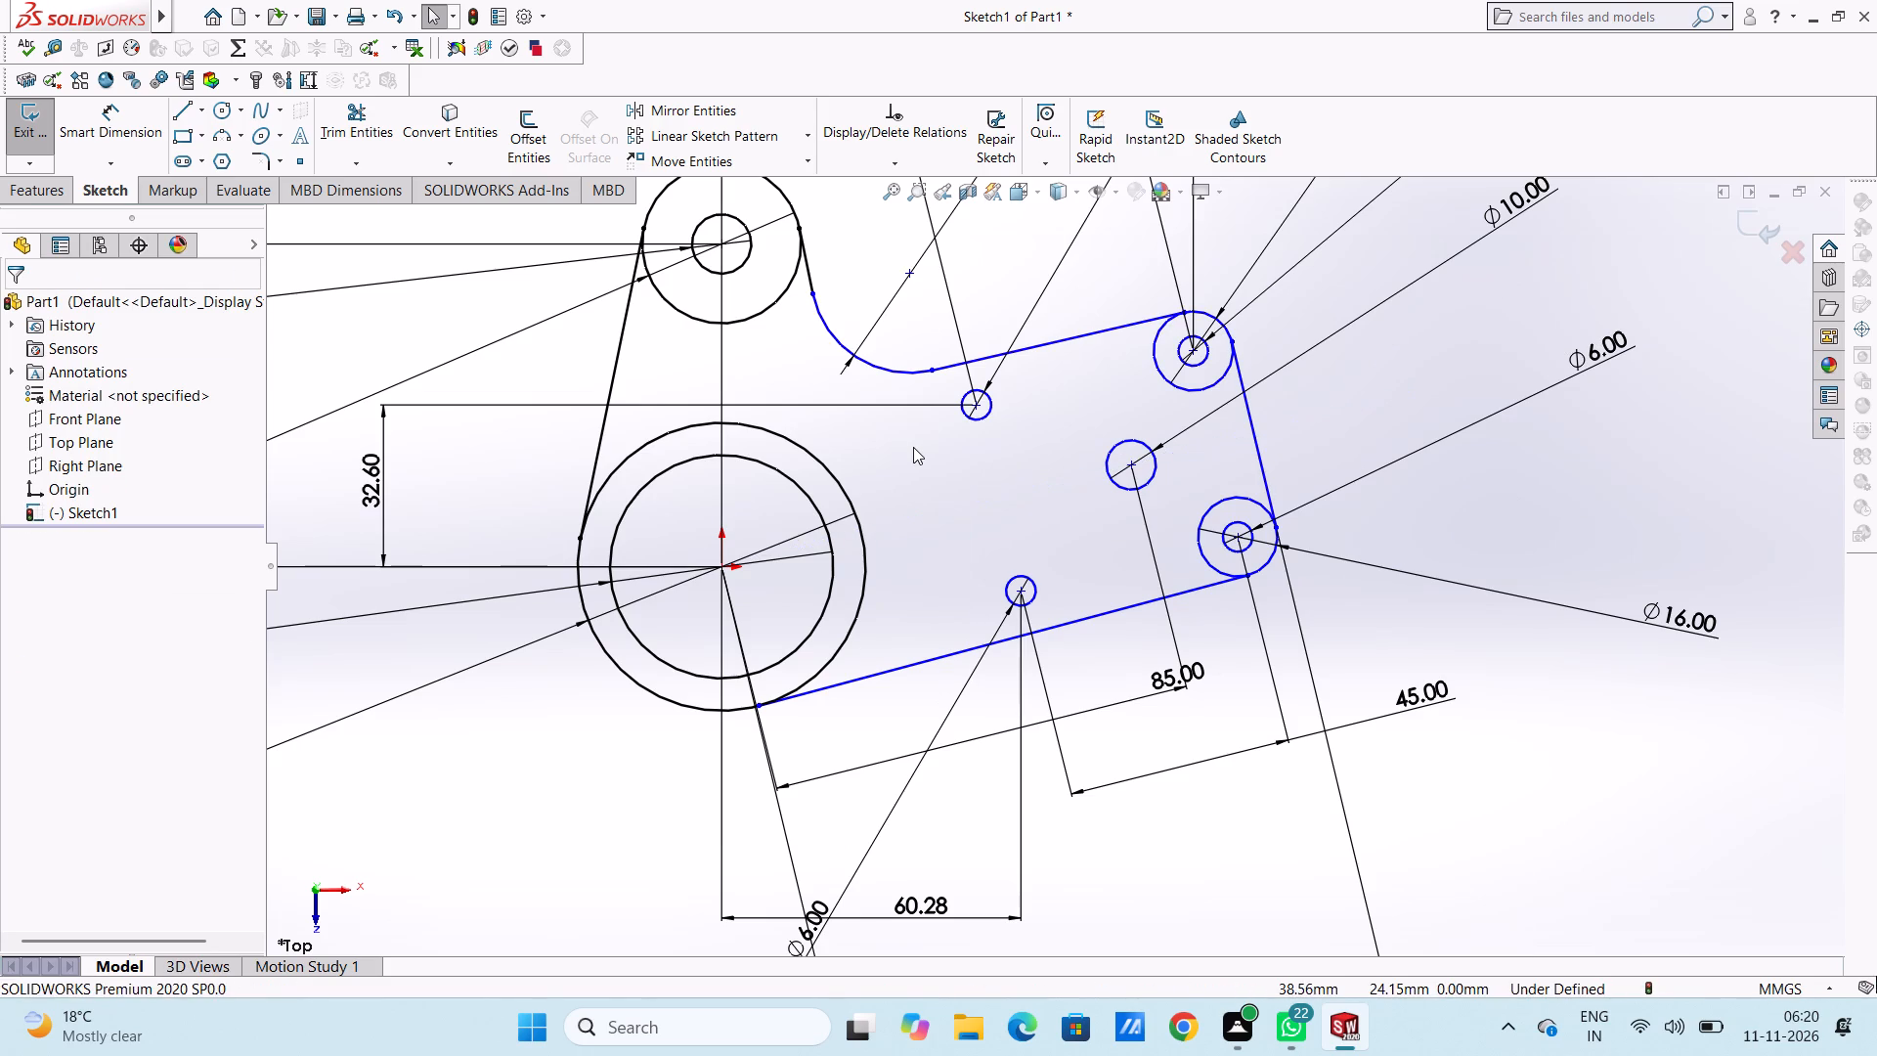
{"action": "key", "text": "ctrl+z"}
{"action": "key", "text": "ctrl+z"}
{"action": "key", "text": "ctrl+z"}
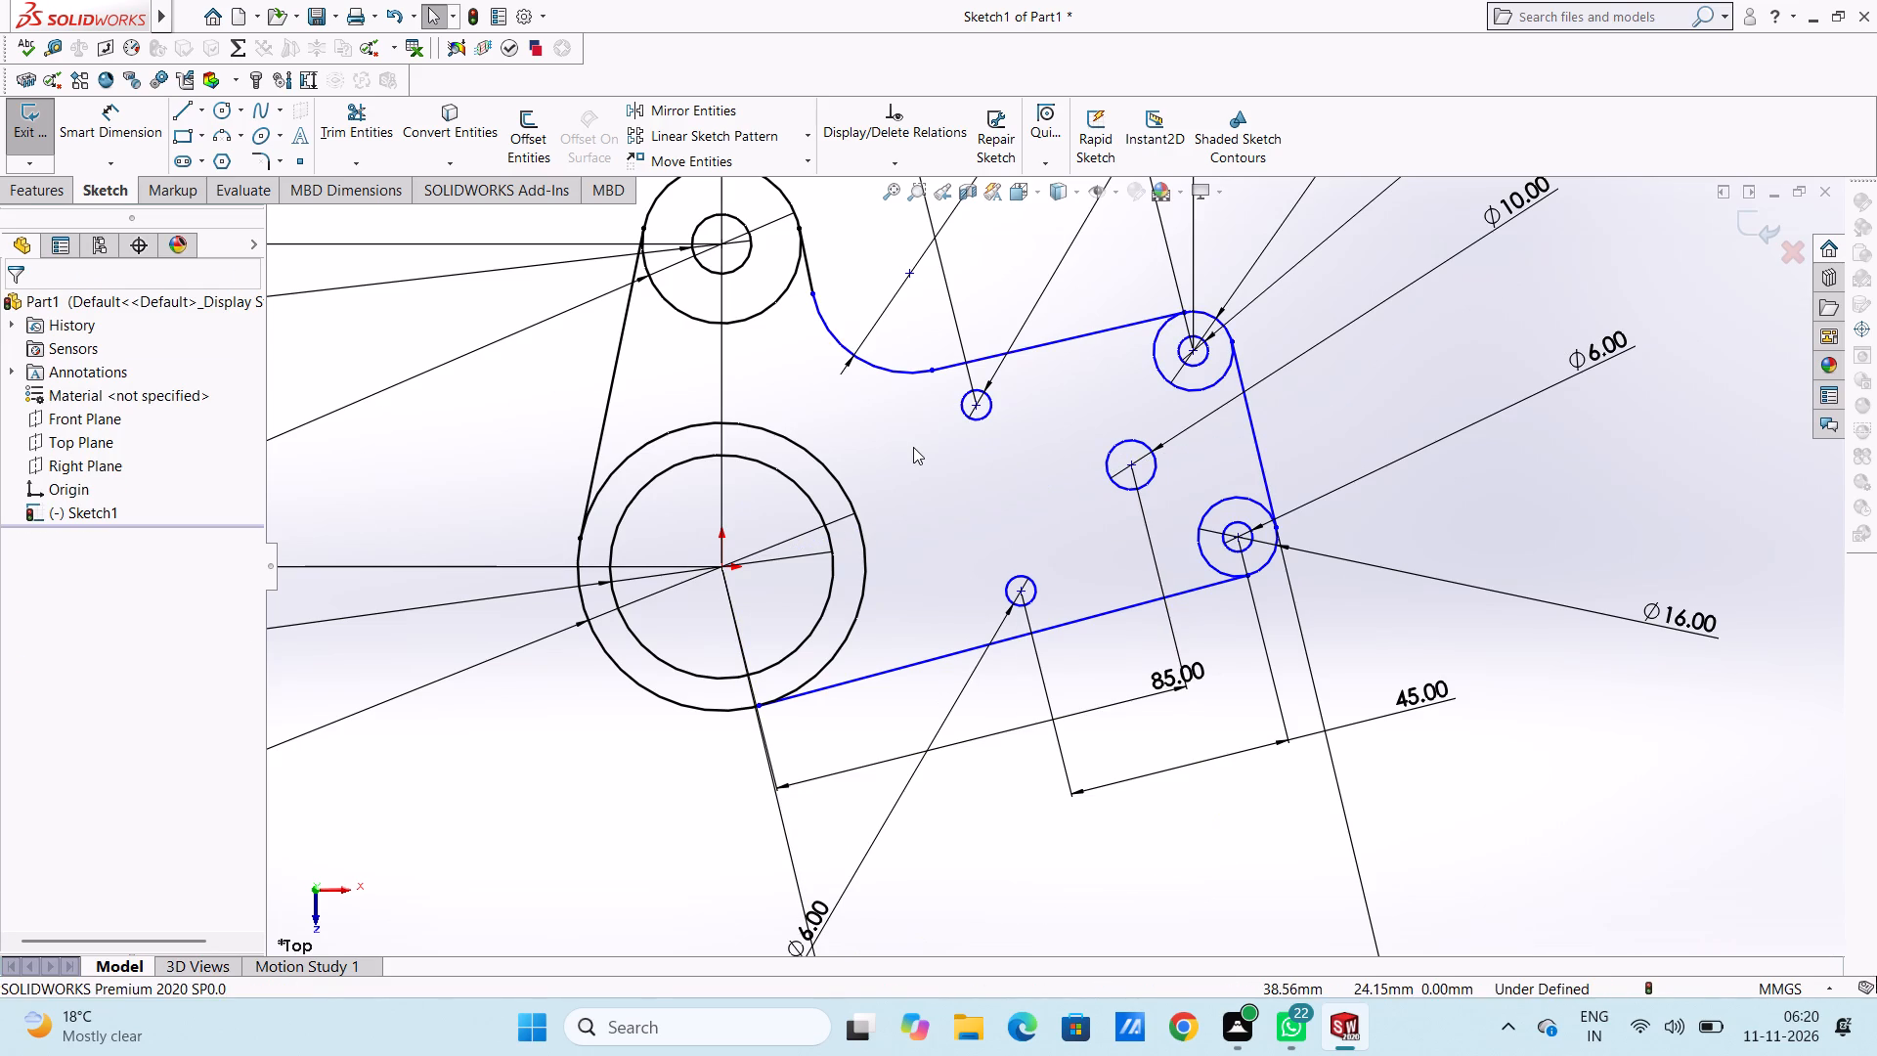
{"action": "key", "text": "ctrl+z"}
{"action": "key", "text": "ctrl+z"}
{"action": "key", "text": "ctrl+z"}
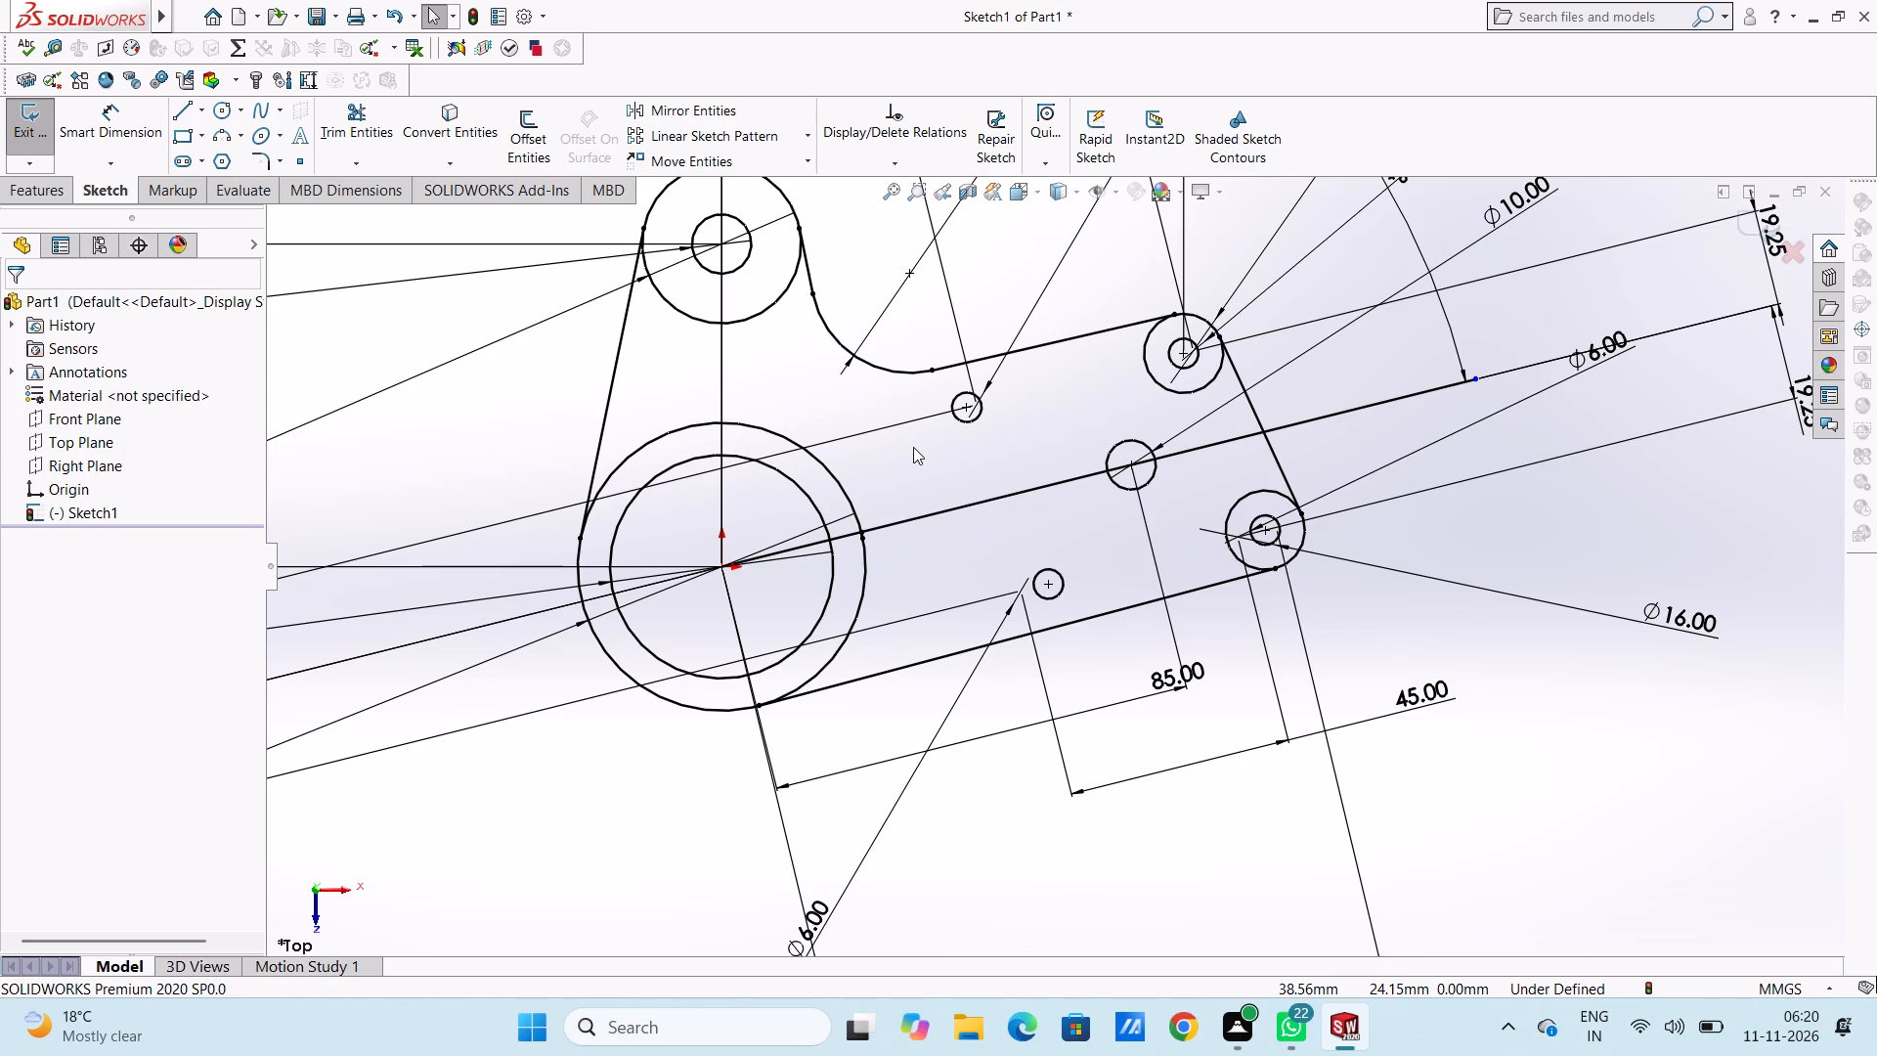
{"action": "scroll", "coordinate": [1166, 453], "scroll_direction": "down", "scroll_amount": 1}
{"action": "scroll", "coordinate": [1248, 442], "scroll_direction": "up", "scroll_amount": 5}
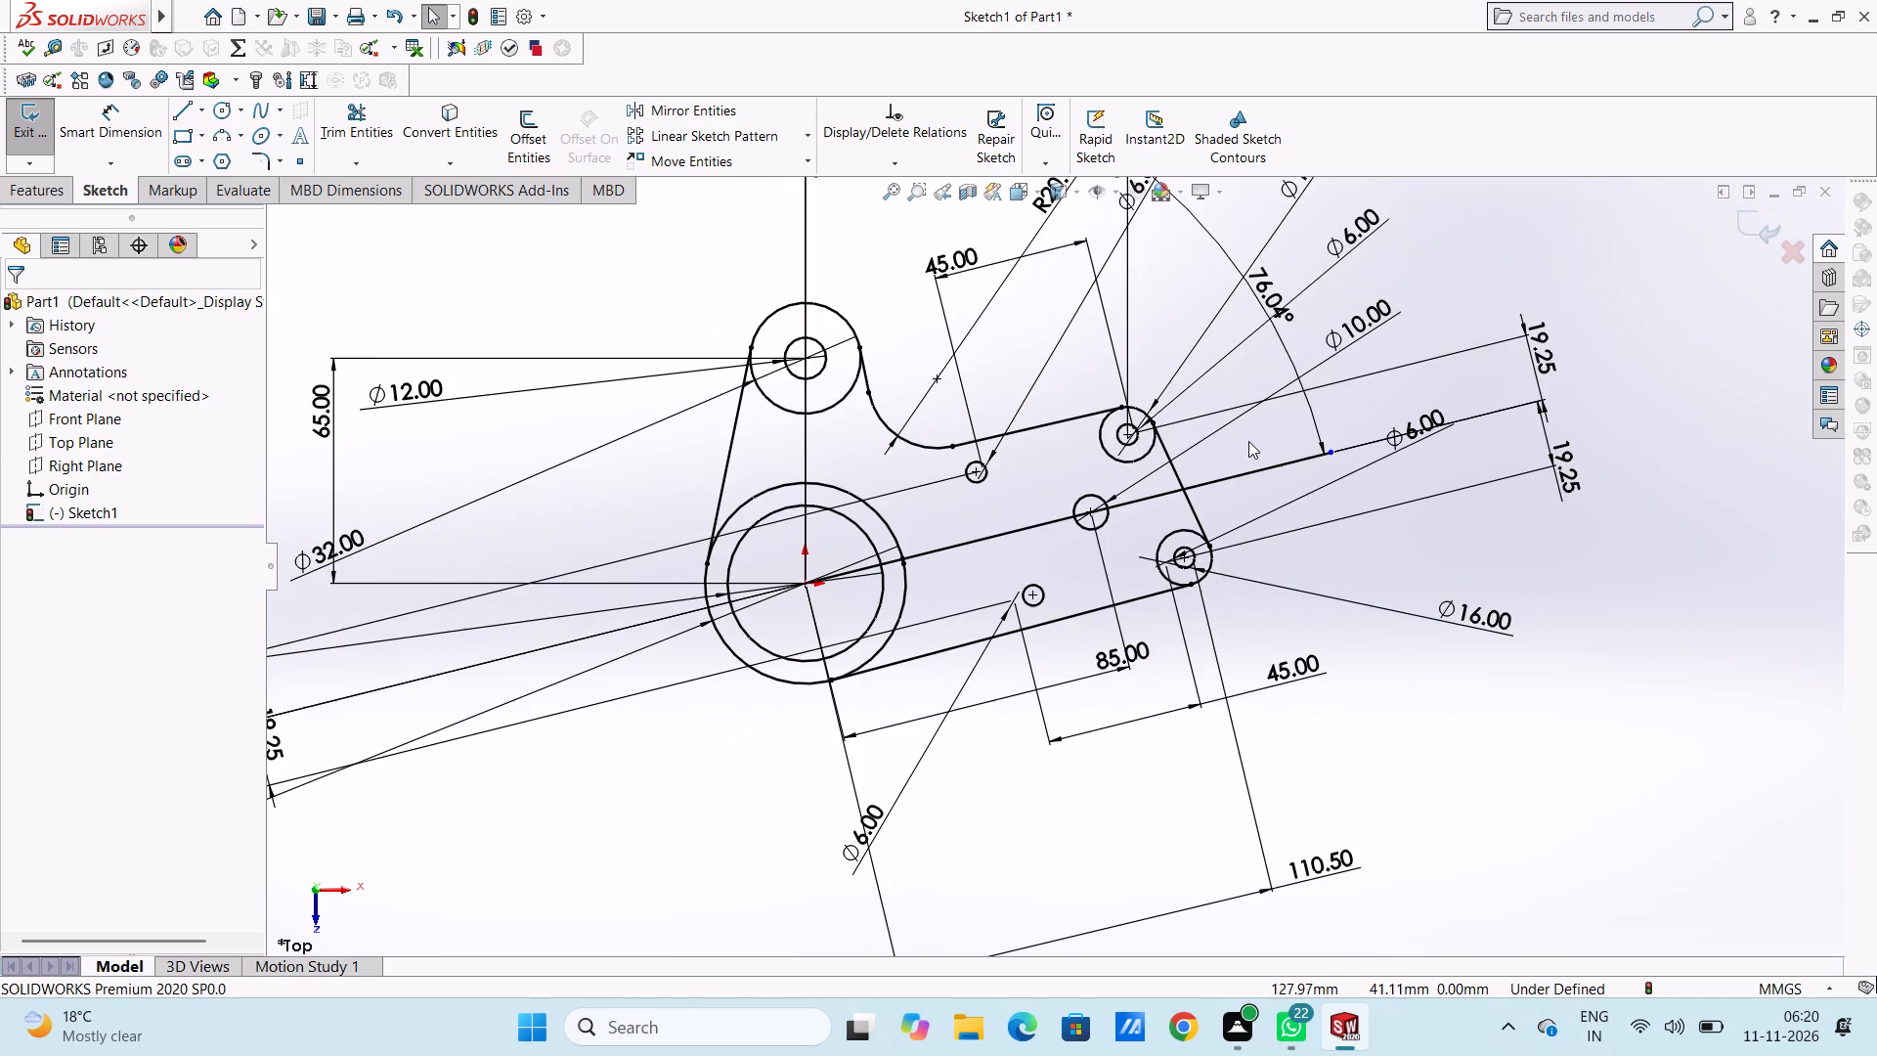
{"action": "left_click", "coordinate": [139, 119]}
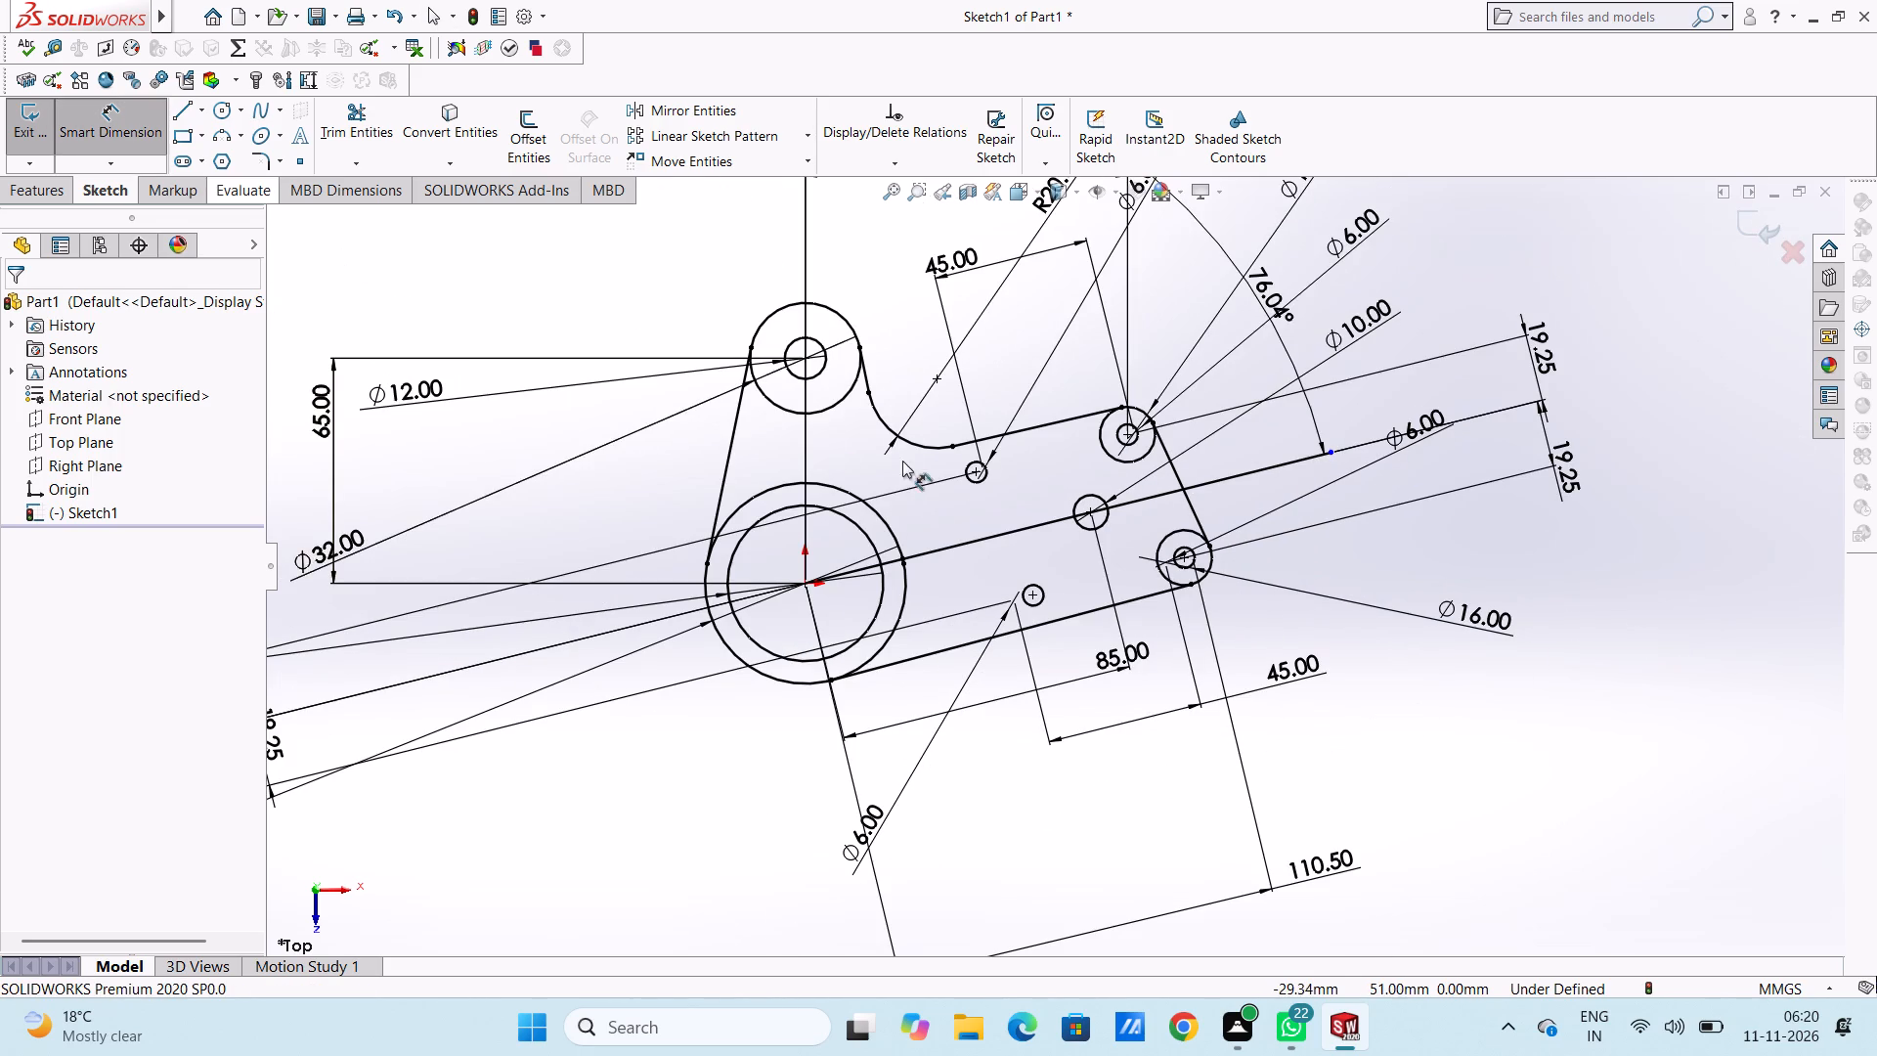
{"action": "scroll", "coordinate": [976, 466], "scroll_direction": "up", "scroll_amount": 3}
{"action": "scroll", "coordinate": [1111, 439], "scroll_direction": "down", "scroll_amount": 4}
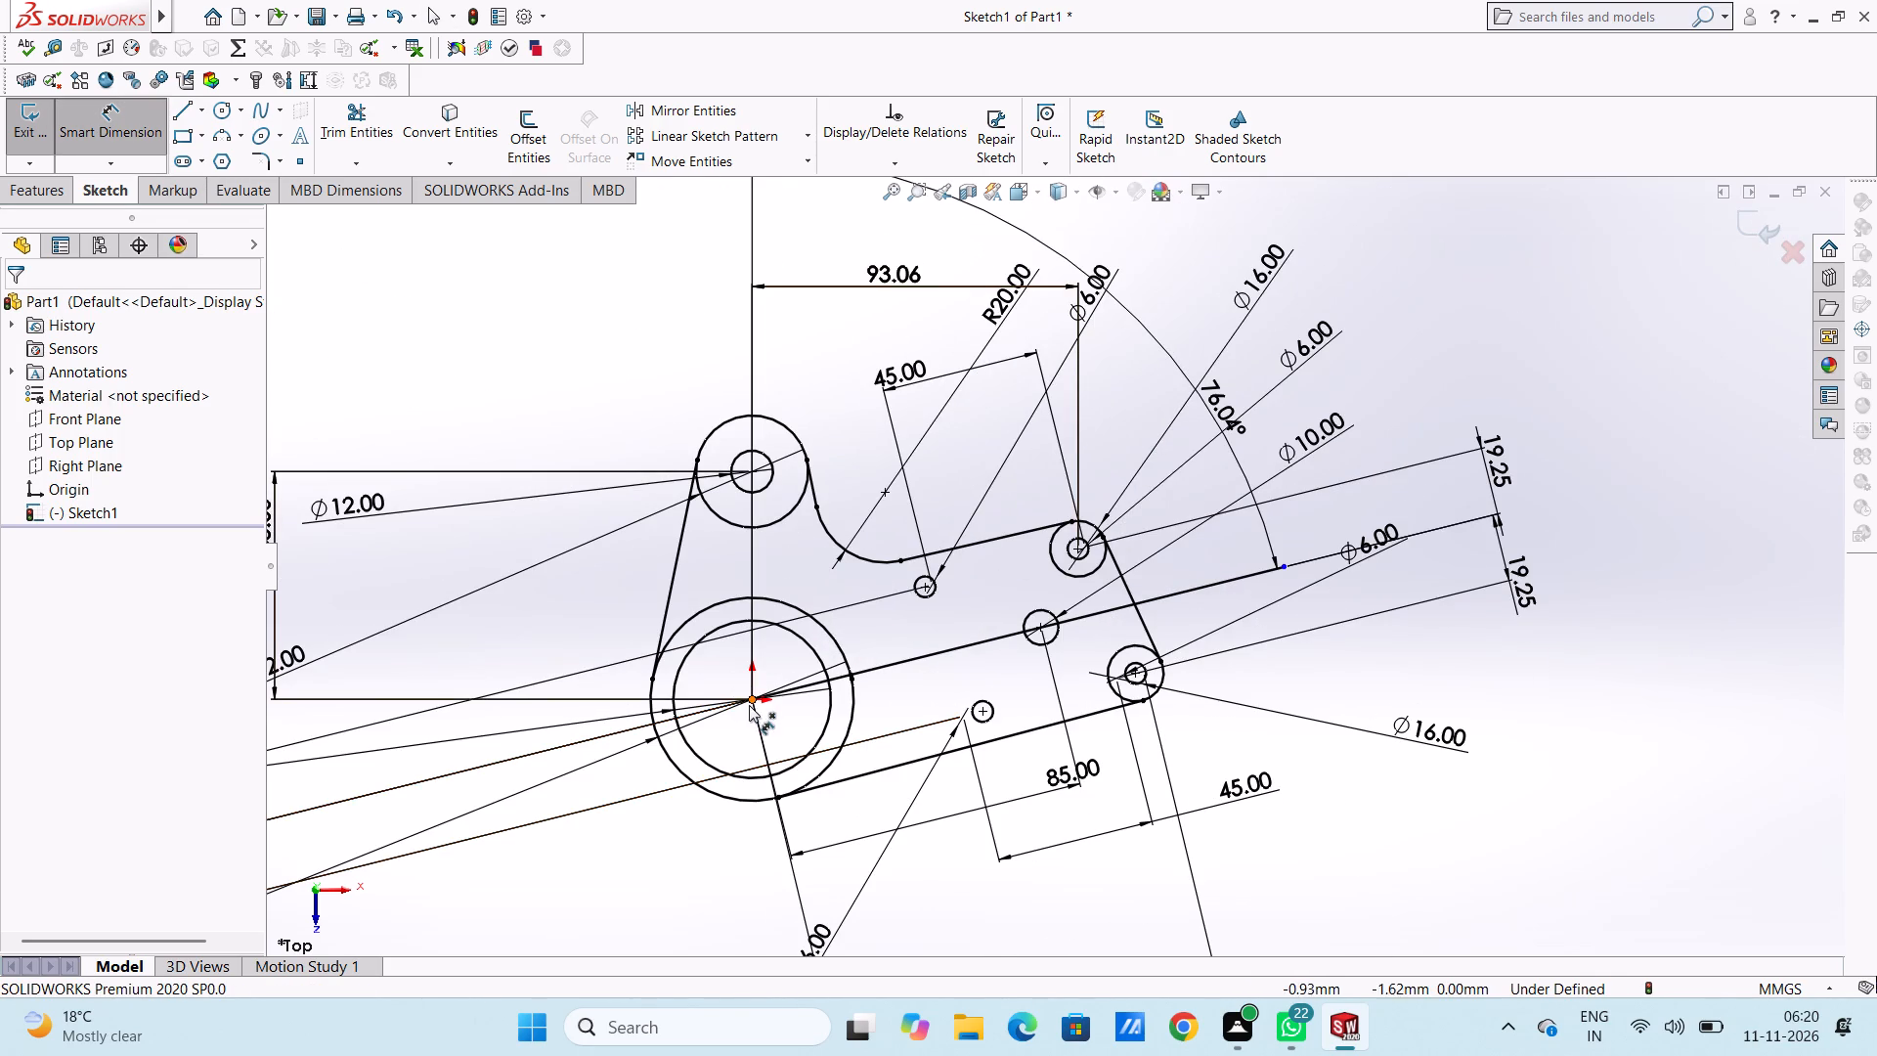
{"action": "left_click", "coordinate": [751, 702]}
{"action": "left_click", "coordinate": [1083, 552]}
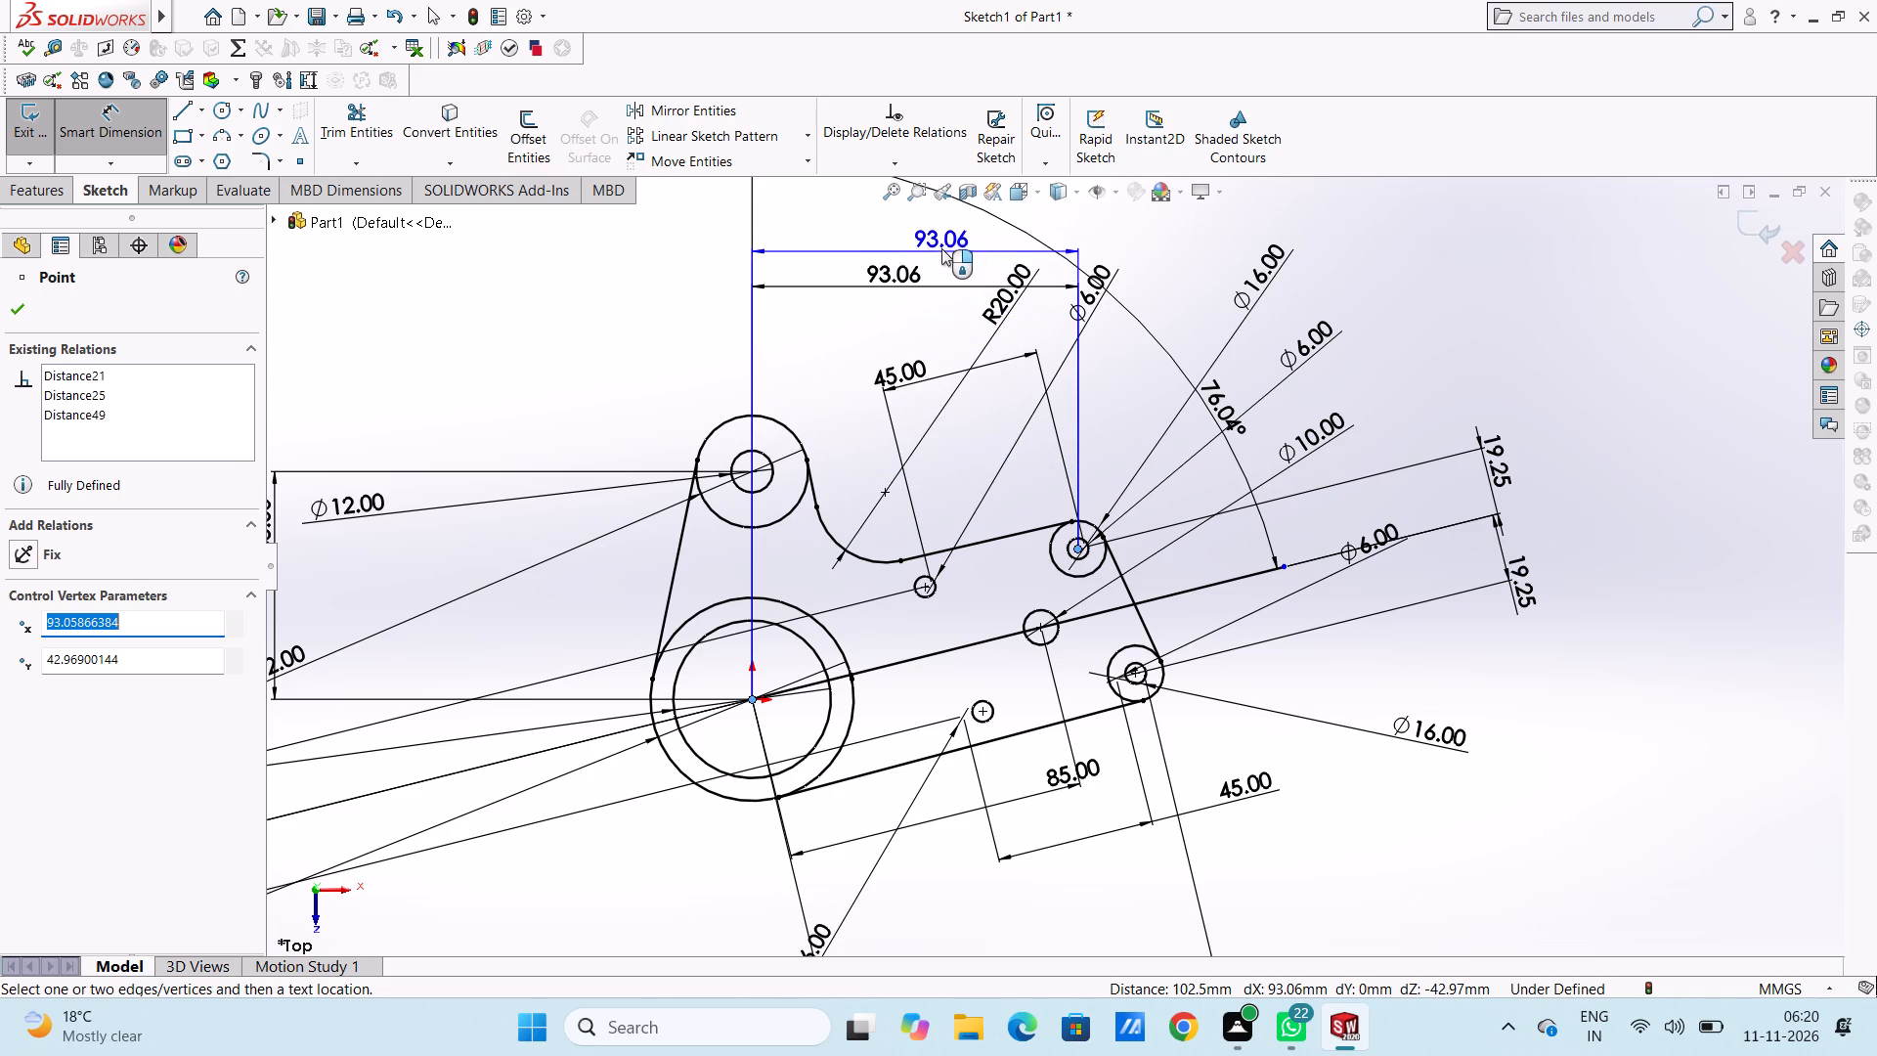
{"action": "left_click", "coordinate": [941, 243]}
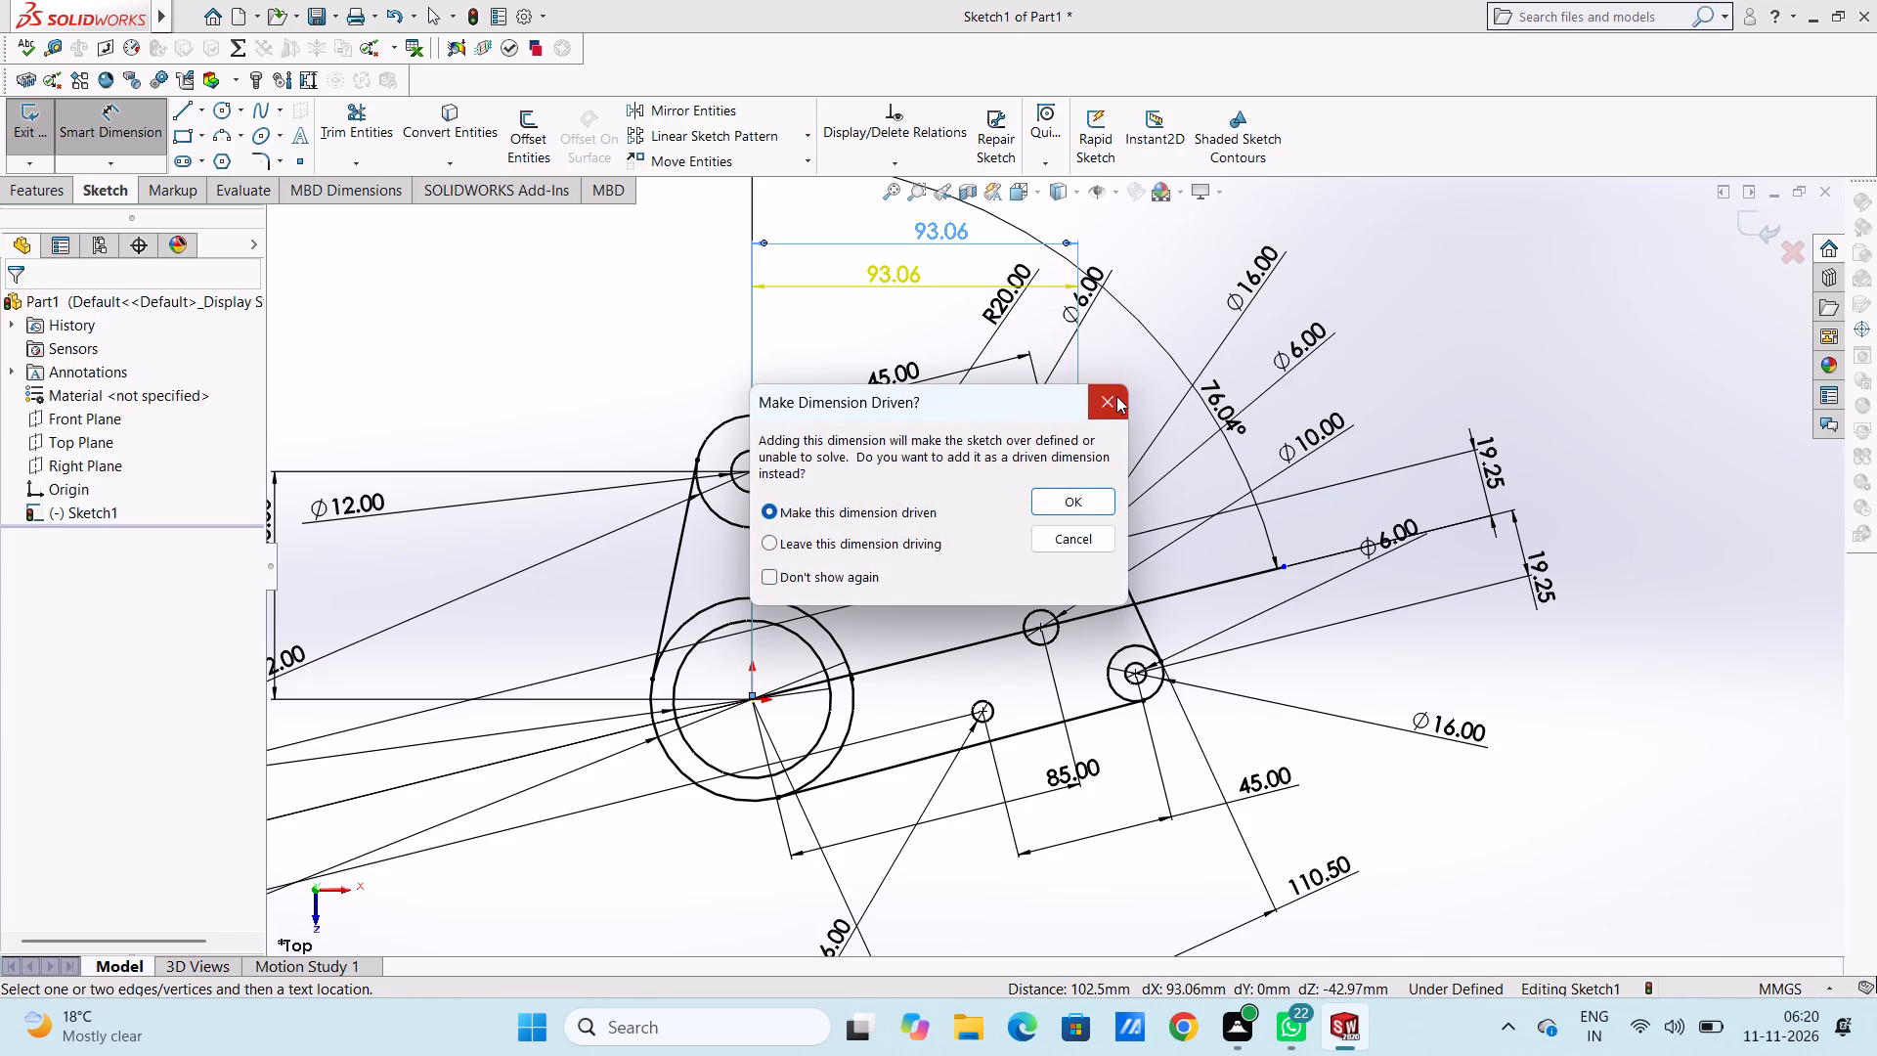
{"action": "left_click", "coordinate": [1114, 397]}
Set the horizontal dimension from the origin to the upper outer Ø6 hole's centre to 95 mm.
{"action": "double_click", "coordinate": [914, 274]}
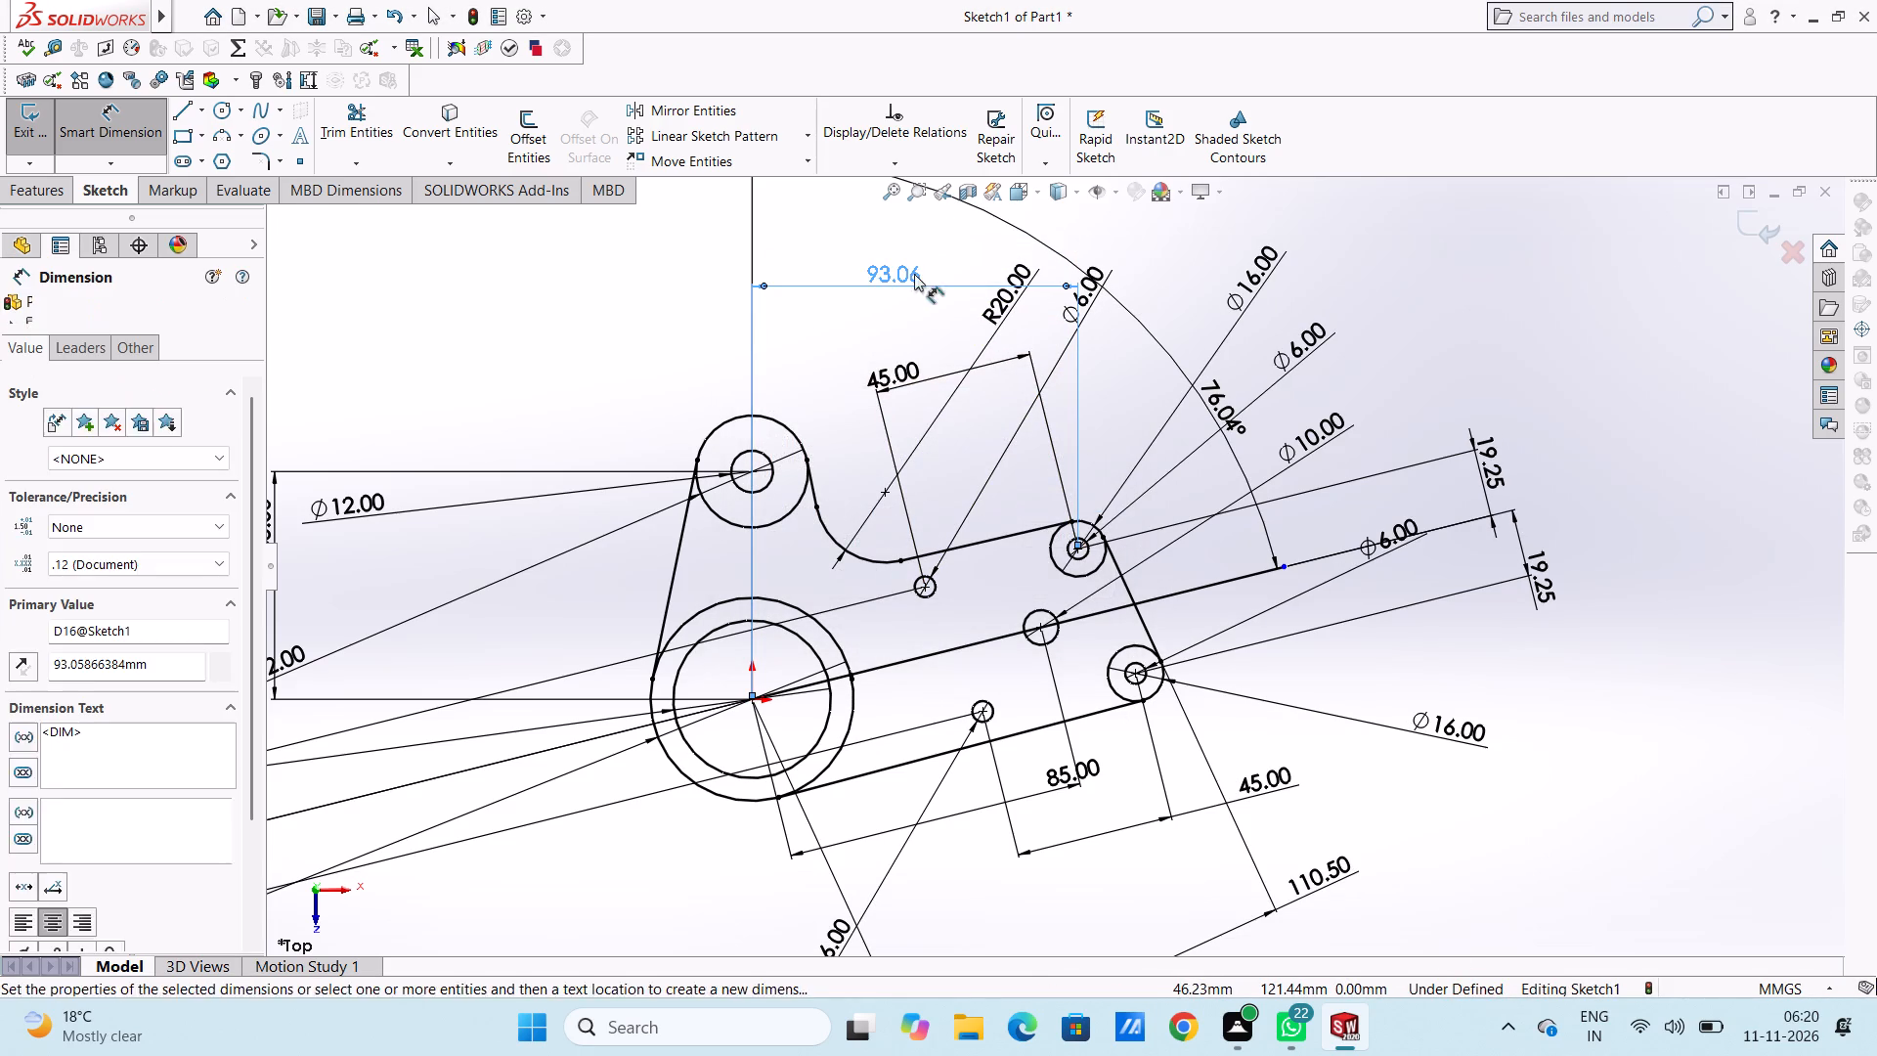
{"action": "type", "text": "95"}
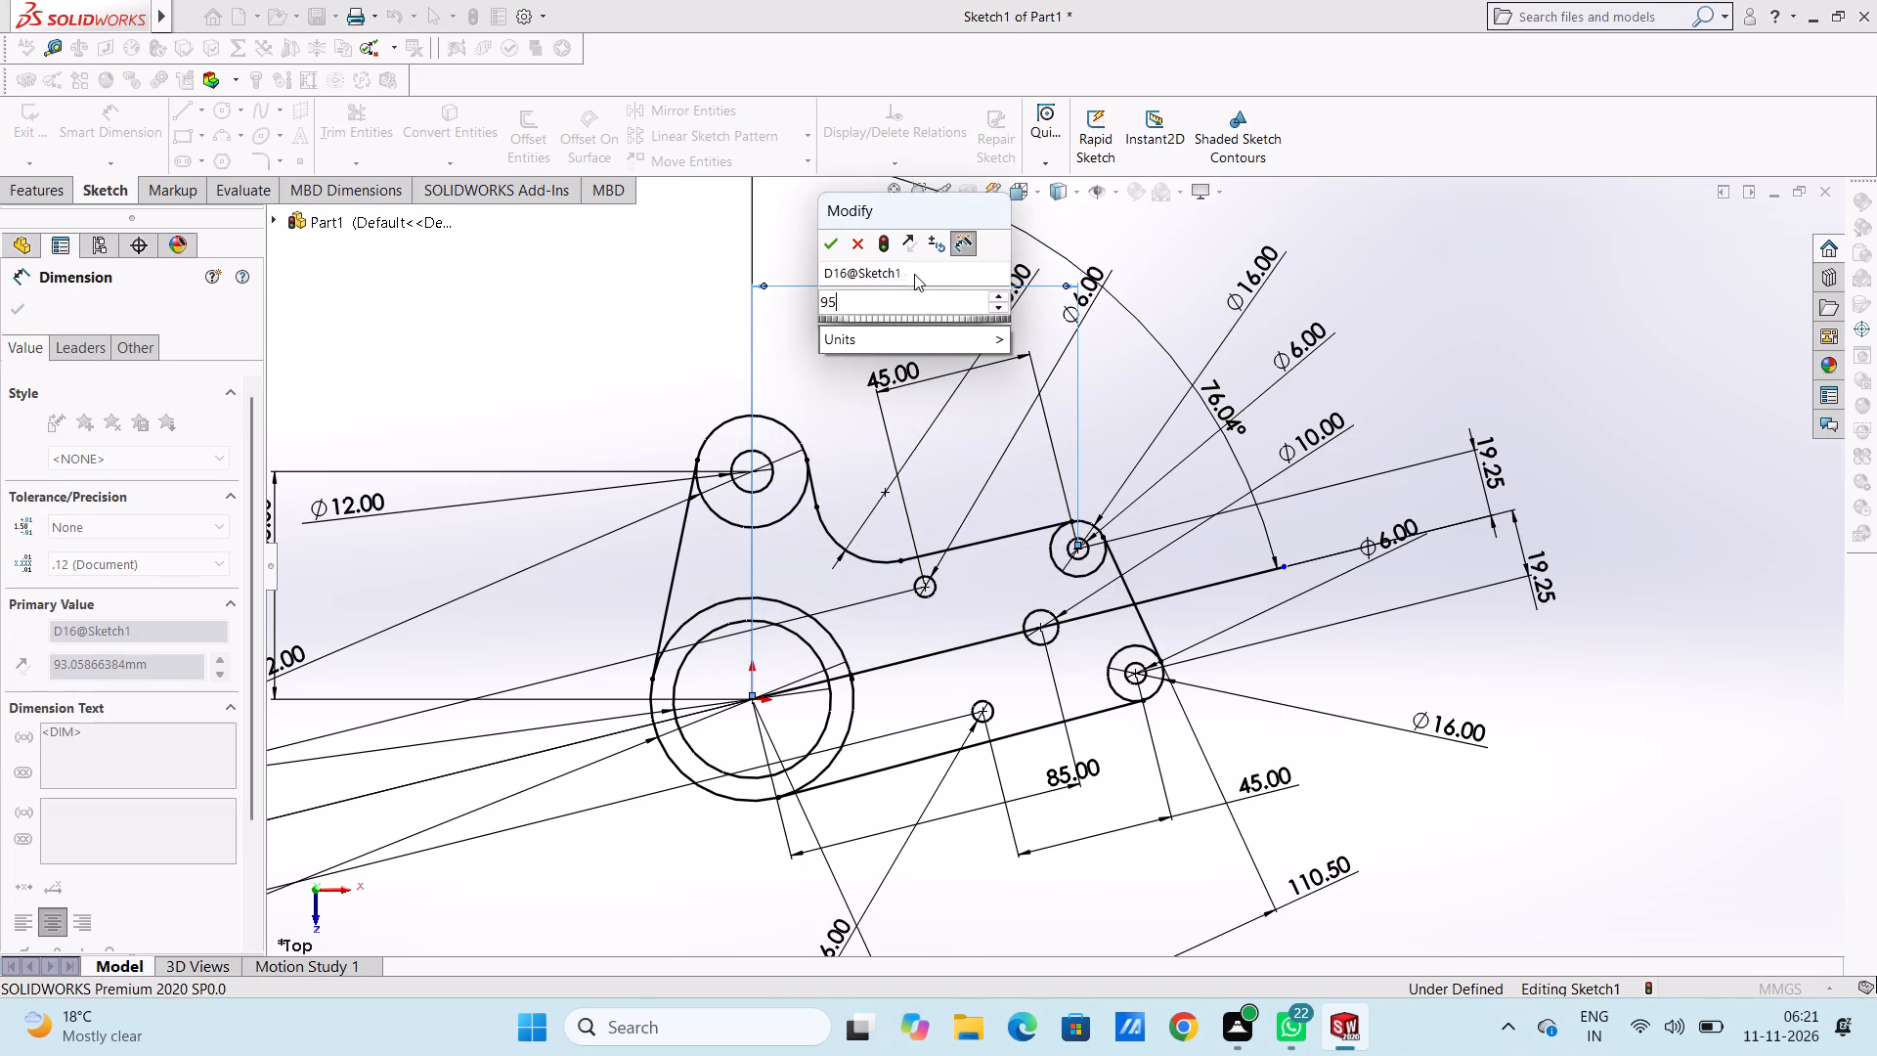
{"action": "key", "text": "Return"}
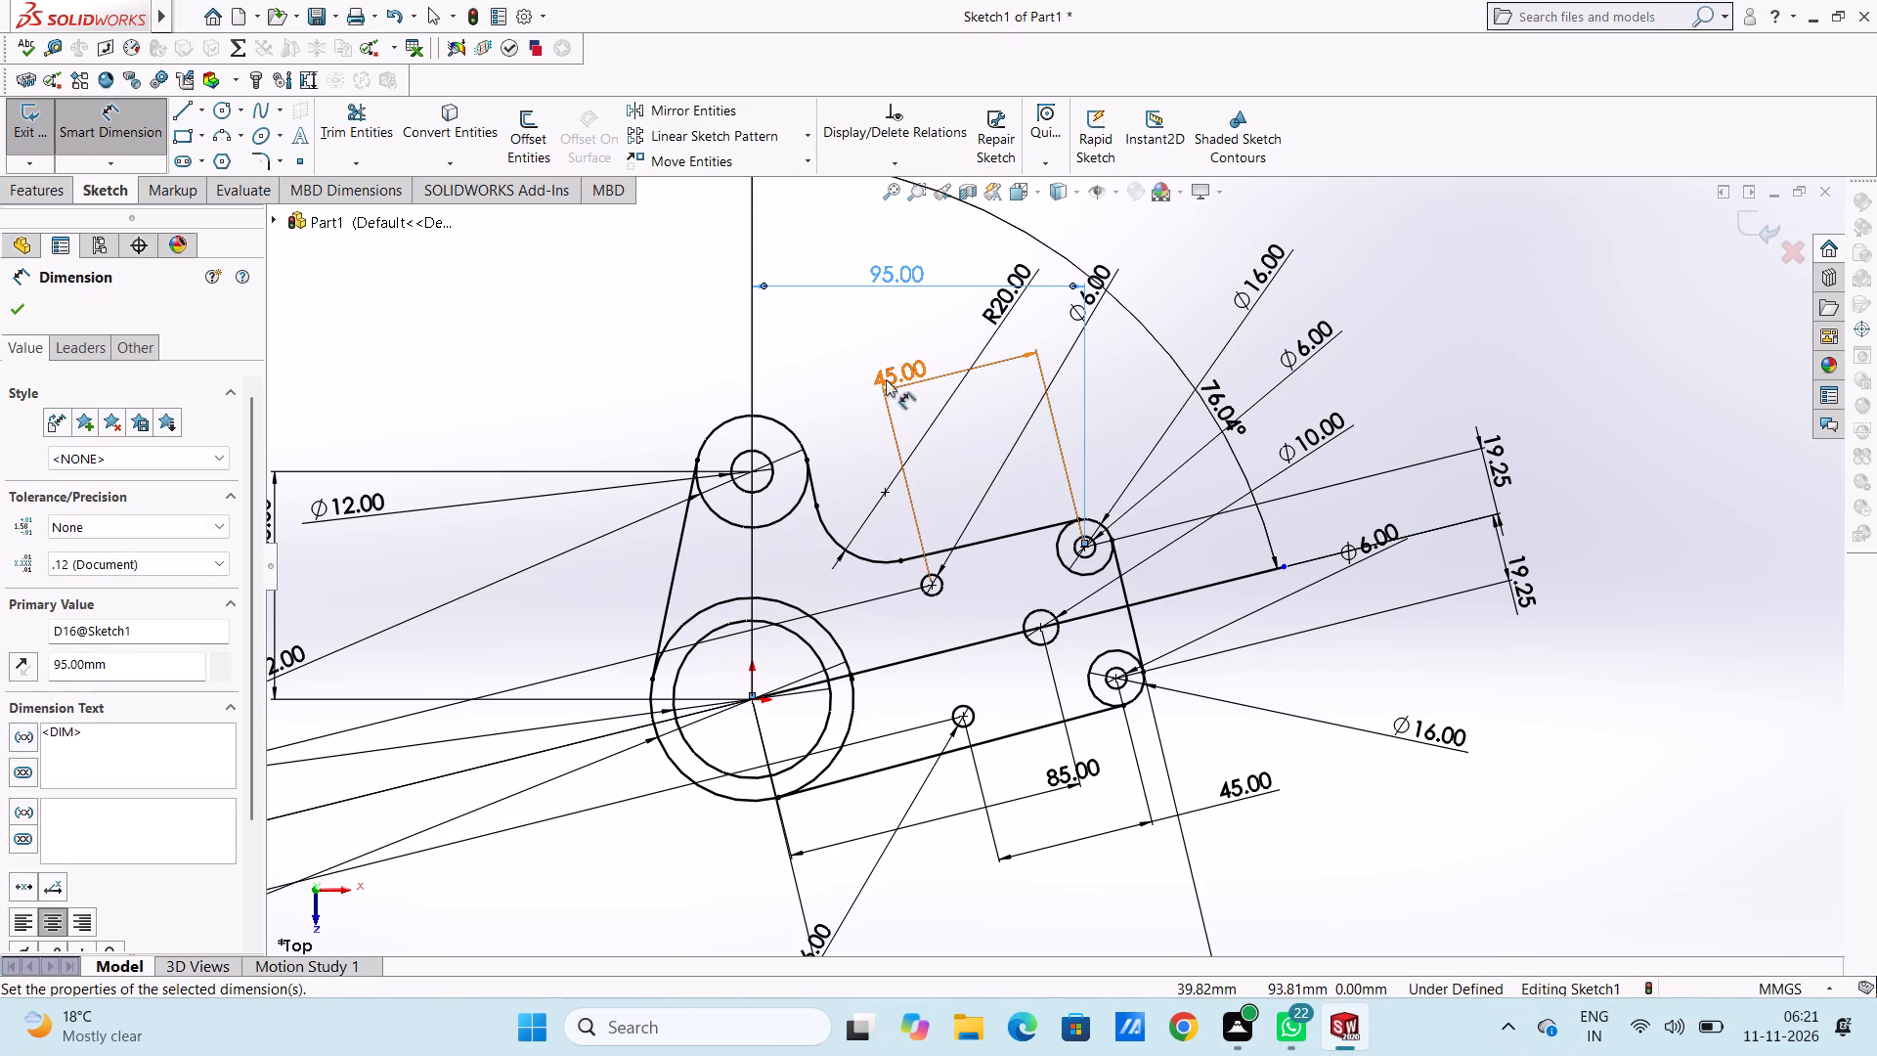
{"action": "left_click", "coordinate": [836, 351]}
Set the upper inner Ø6 hole's perpendicular offset from the slanted line through the origin to 15 mm.
{"action": "scroll", "coordinate": [894, 547], "scroll_direction": "up", "scroll_amount": 4}
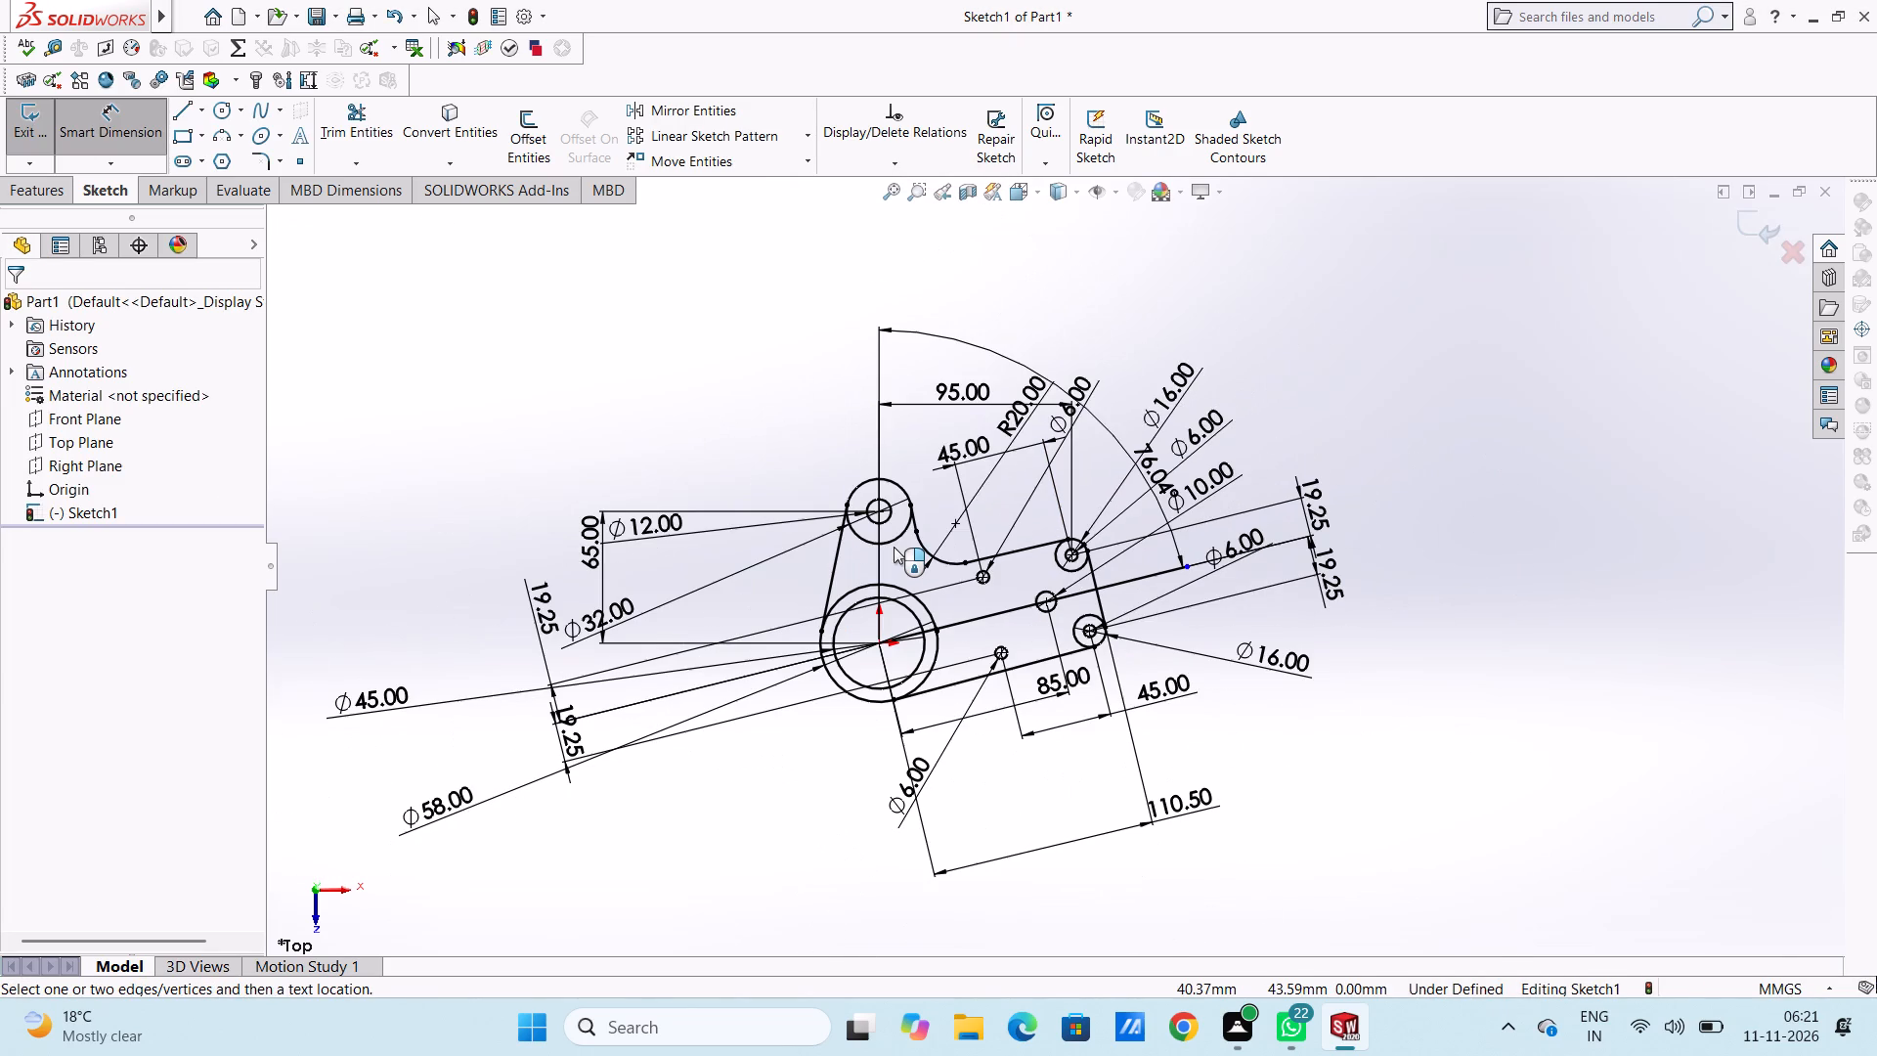
{"action": "scroll", "coordinate": [948, 525], "scroll_direction": "down", "scroll_amount": 2}
{"action": "scroll", "coordinate": [1281, 726], "scroll_direction": "down", "scroll_amount": 2}
{"action": "scroll", "coordinate": [1136, 682], "scroll_direction": "down", "scroll_amount": 4}
{"action": "scroll", "coordinate": [787, 425], "scroll_direction": "up", "scroll_amount": 5}
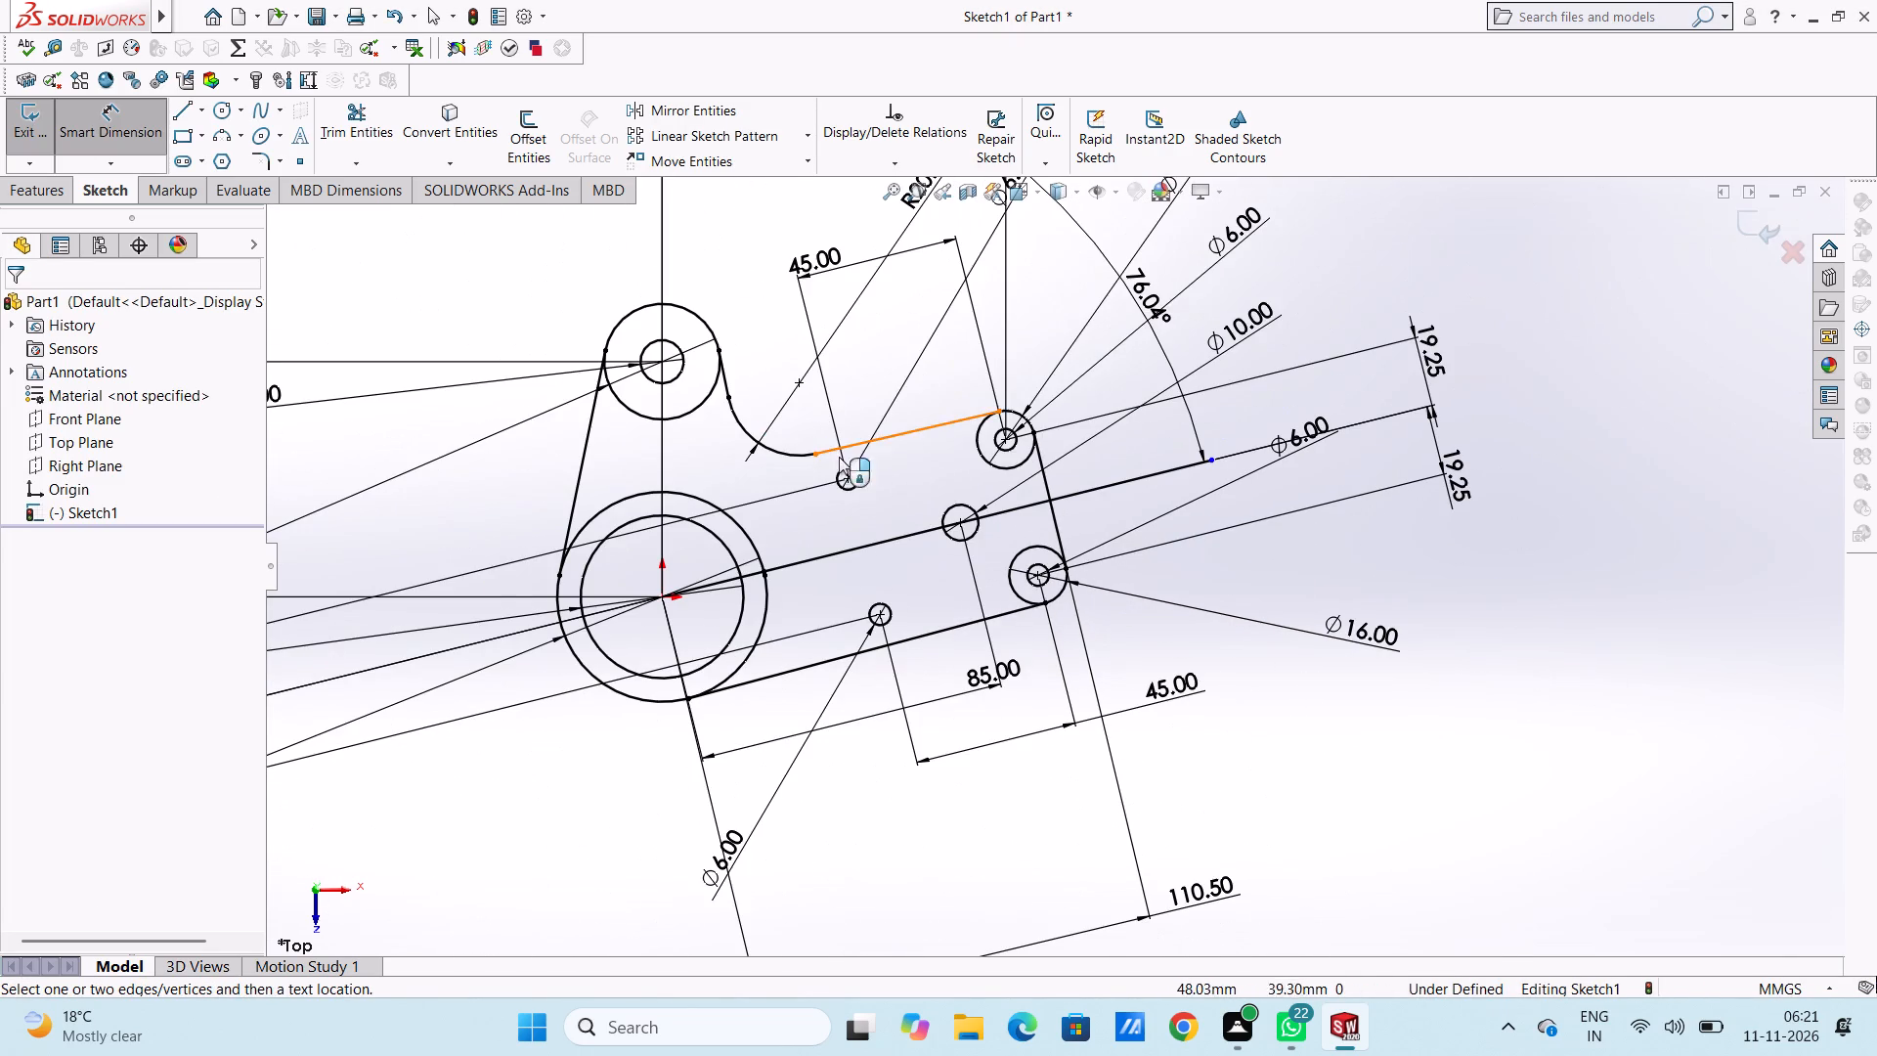
{"action": "scroll", "coordinate": [876, 515], "scroll_direction": "up", "scroll_amount": 4}
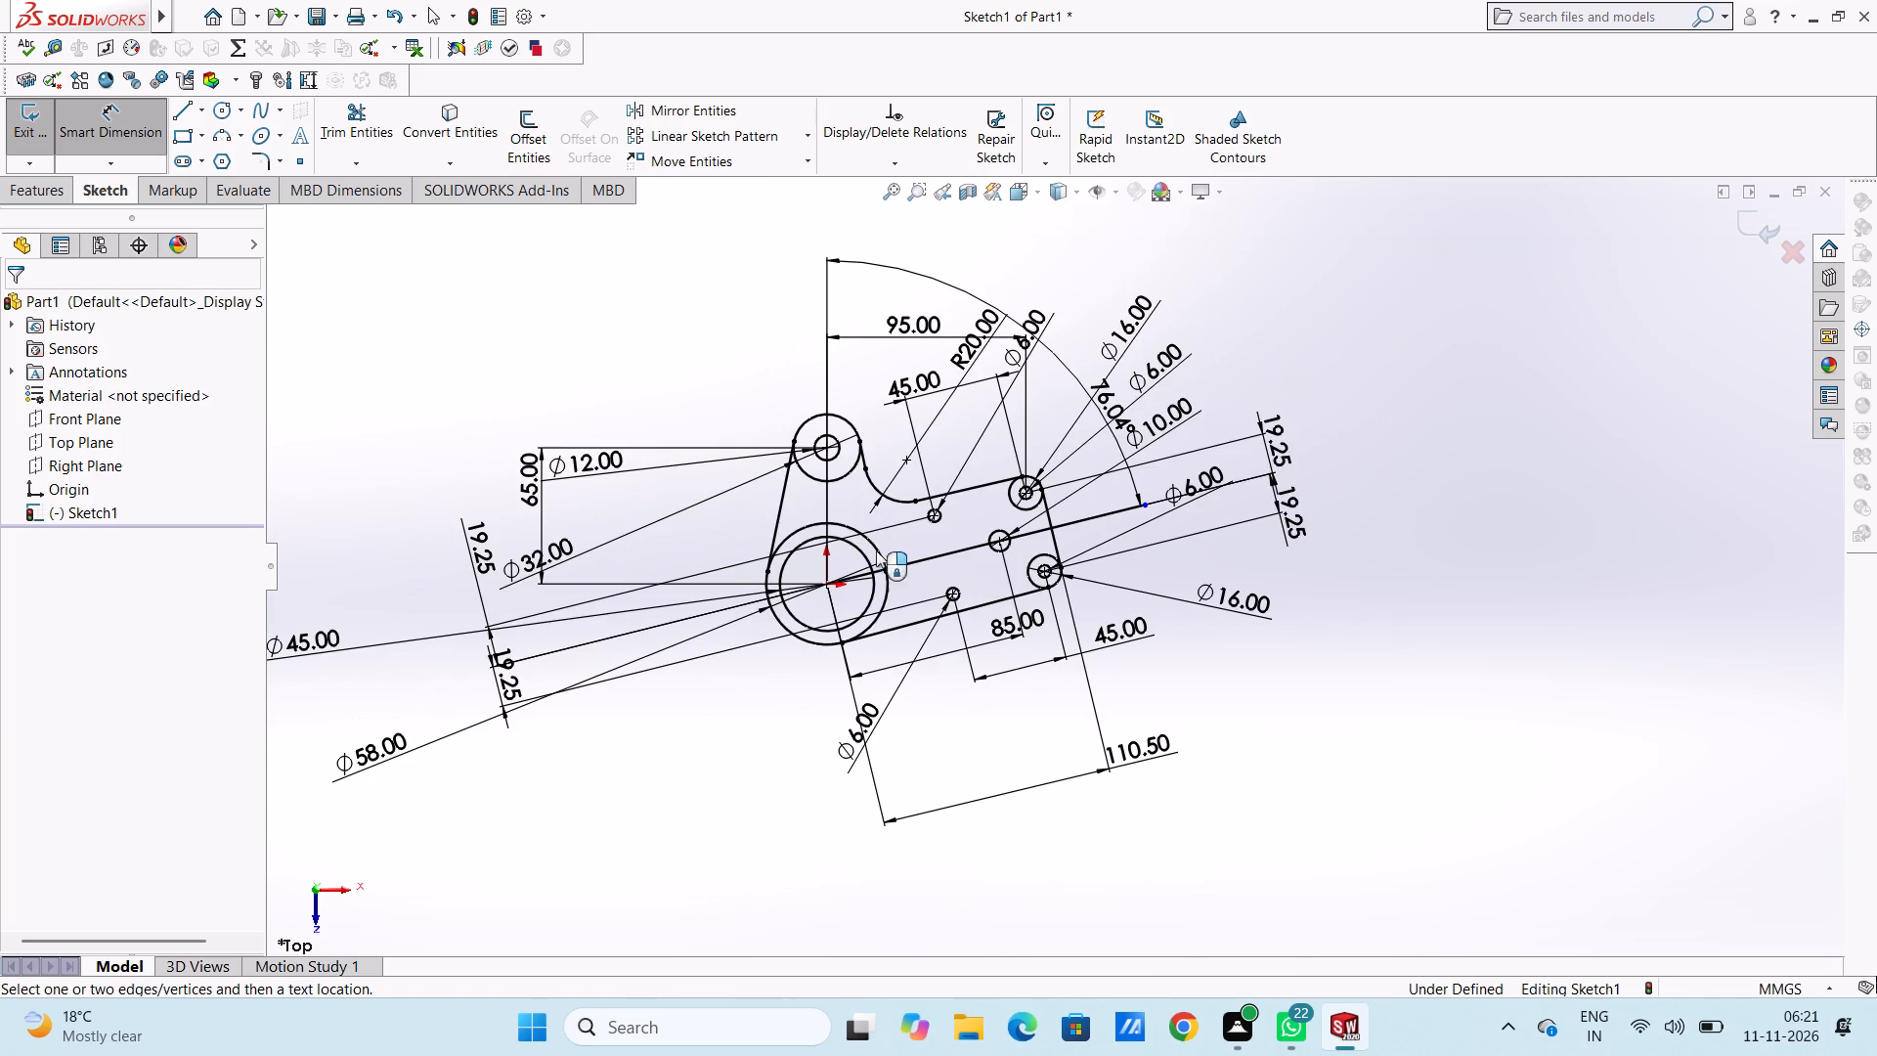
{"action": "scroll", "coordinate": [889, 577], "scroll_direction": "down", "scroll_amount": 4}
{"action": "scroll", "coordinate": [895, 569], "scroll_direction": "up", "scroll_amount": 5}
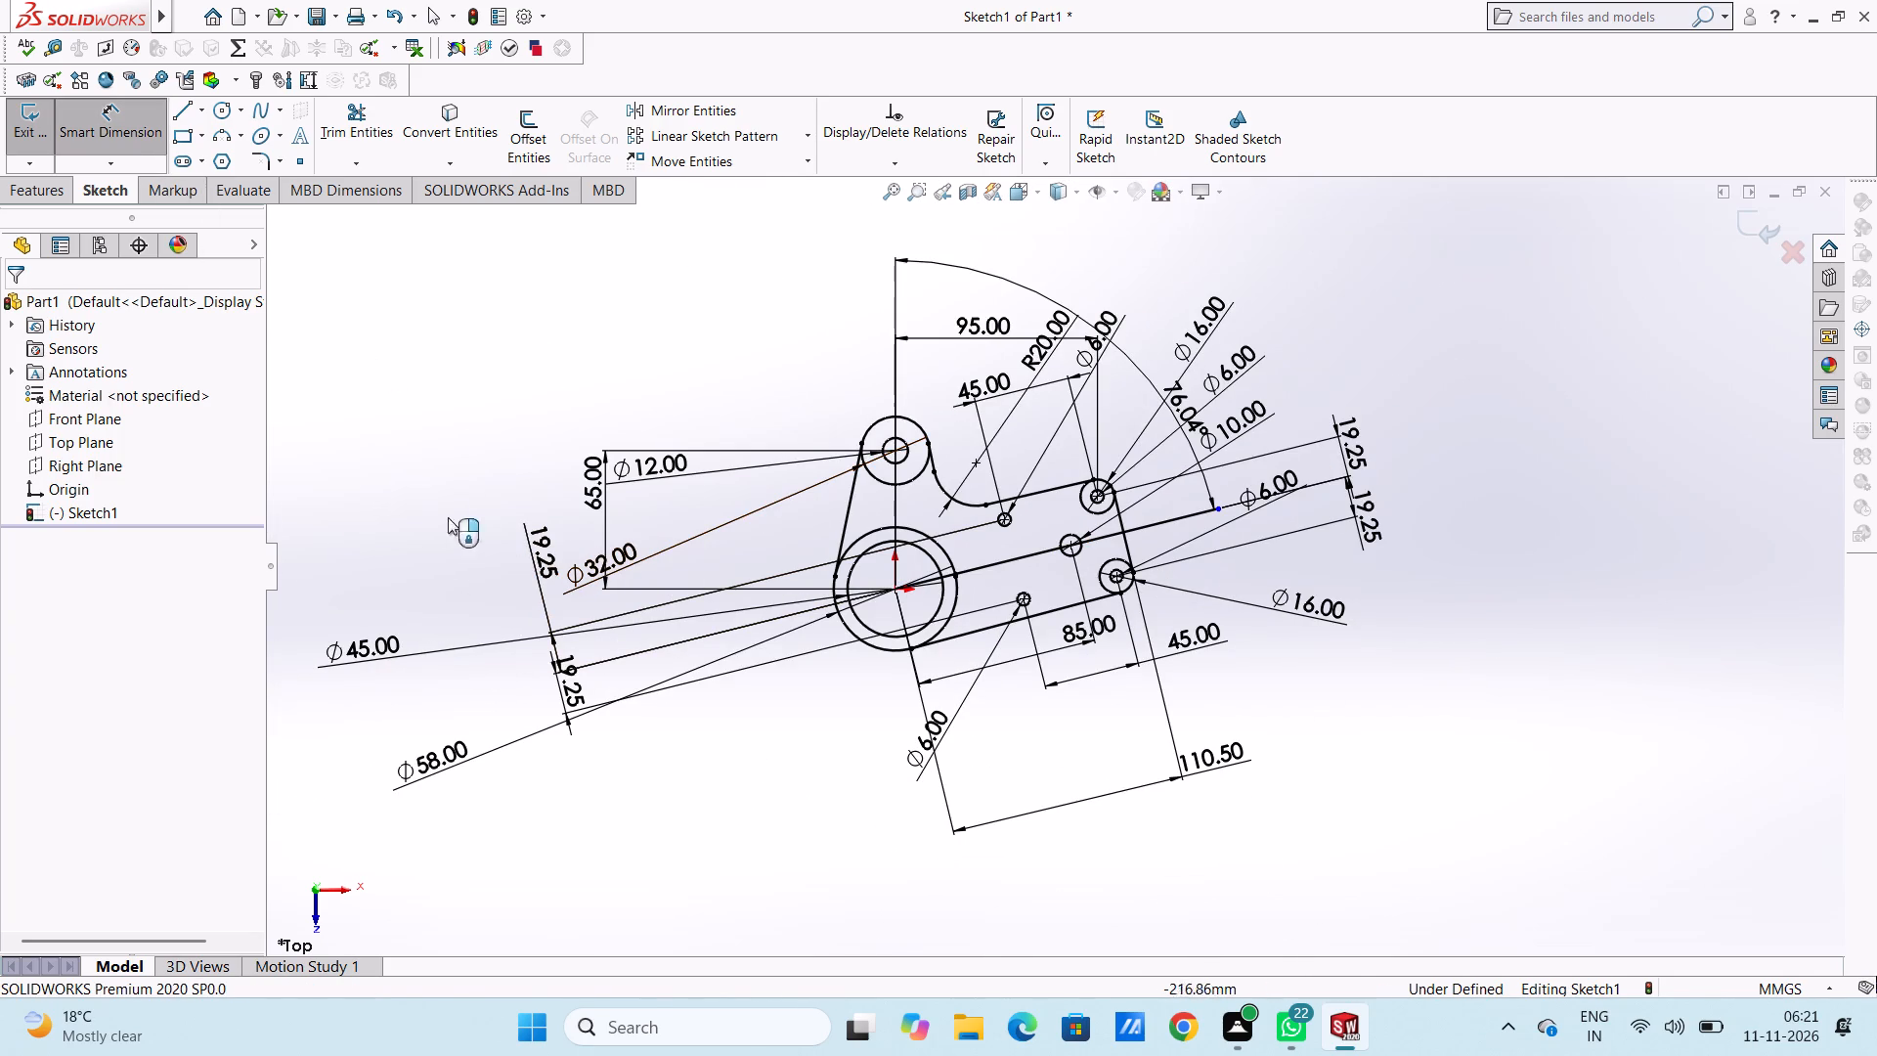
{"action": "double_click", "coordinate": [534, 552]}
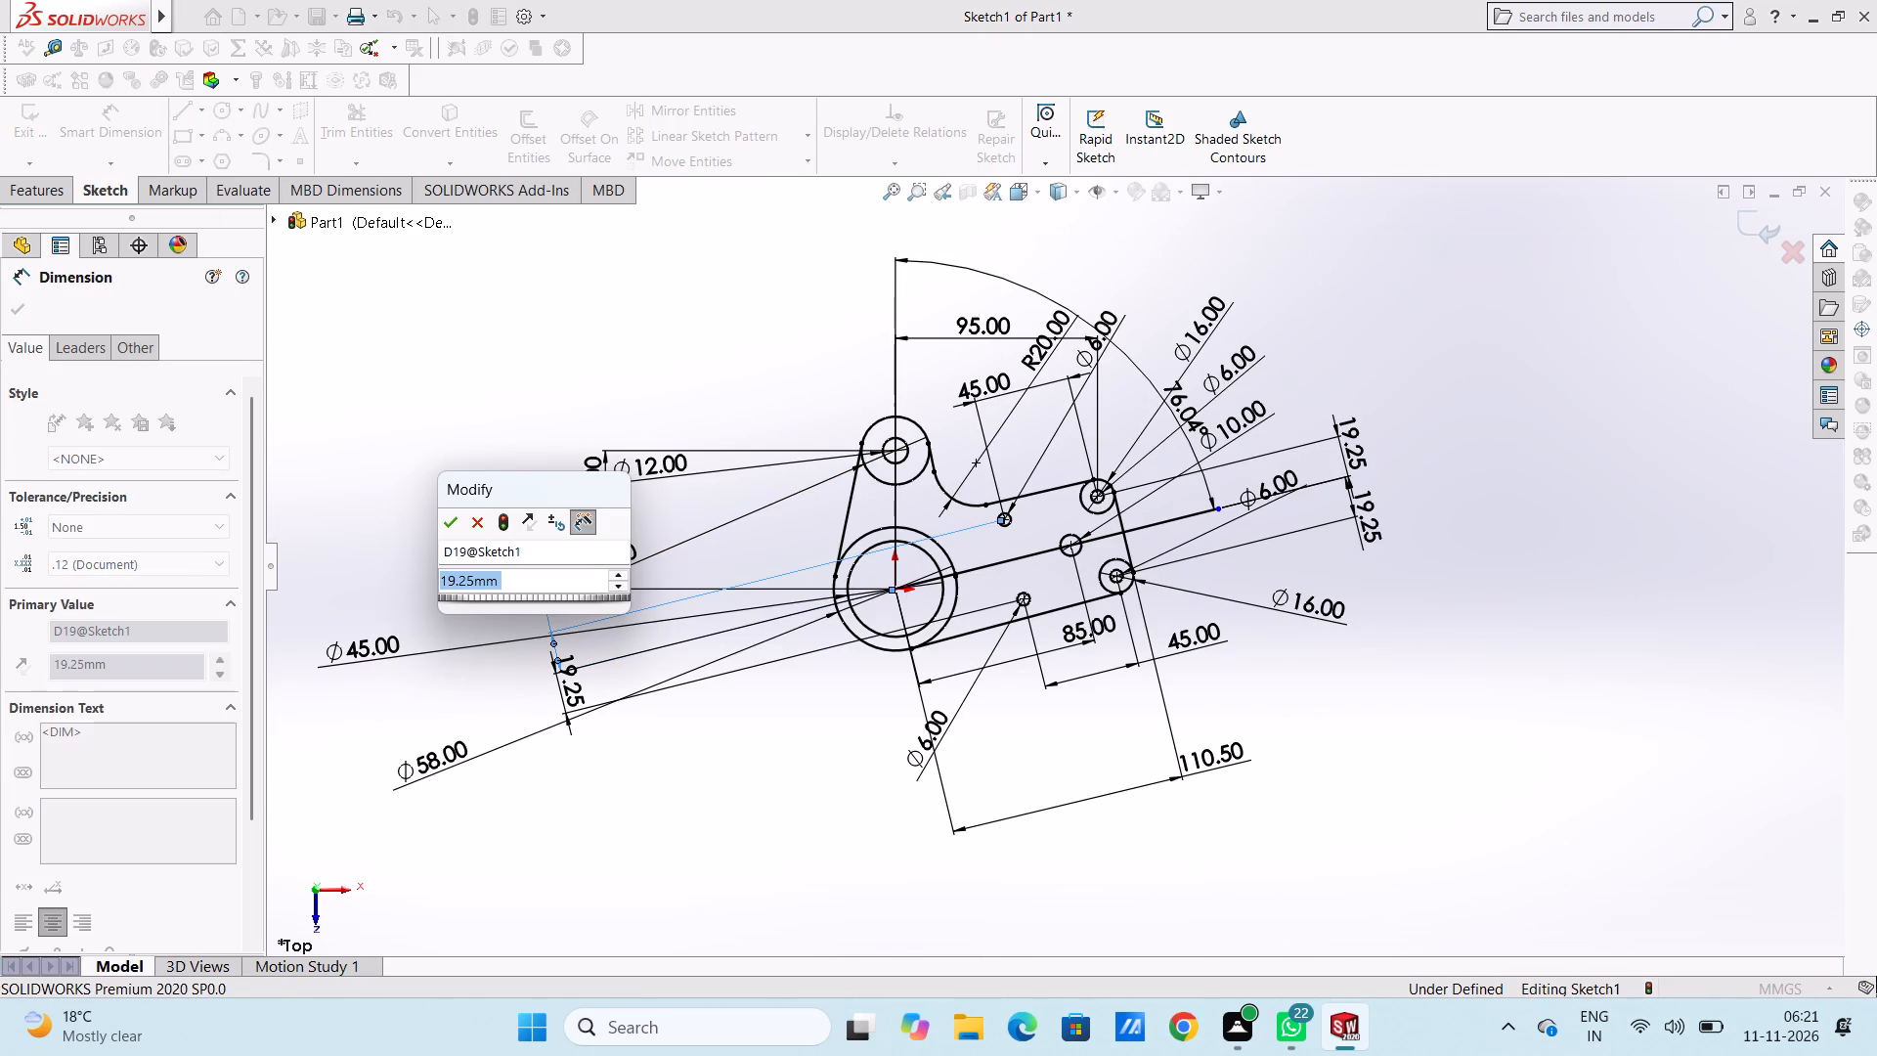
{"action": "type", "text": "15"}
{"action": "key", "text": "Return"}
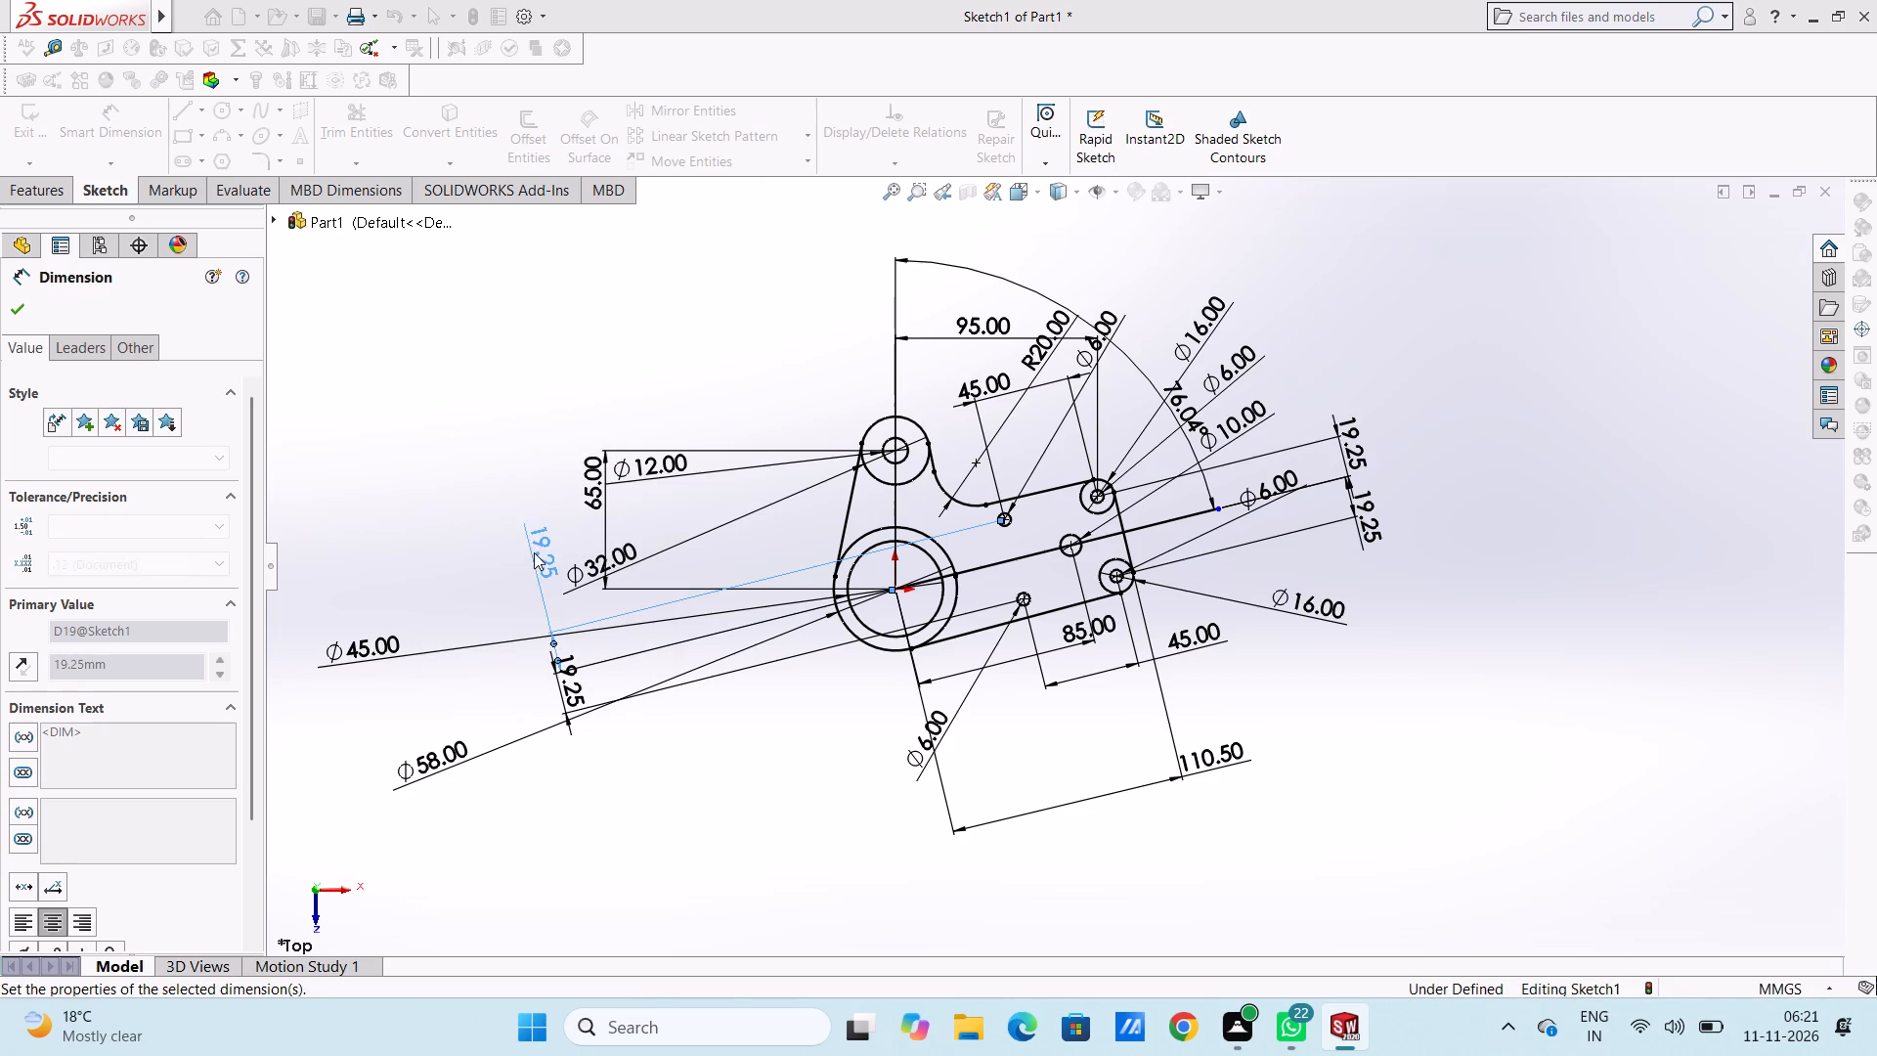
{"action": "left_click", "coordinate": [533, 421]}
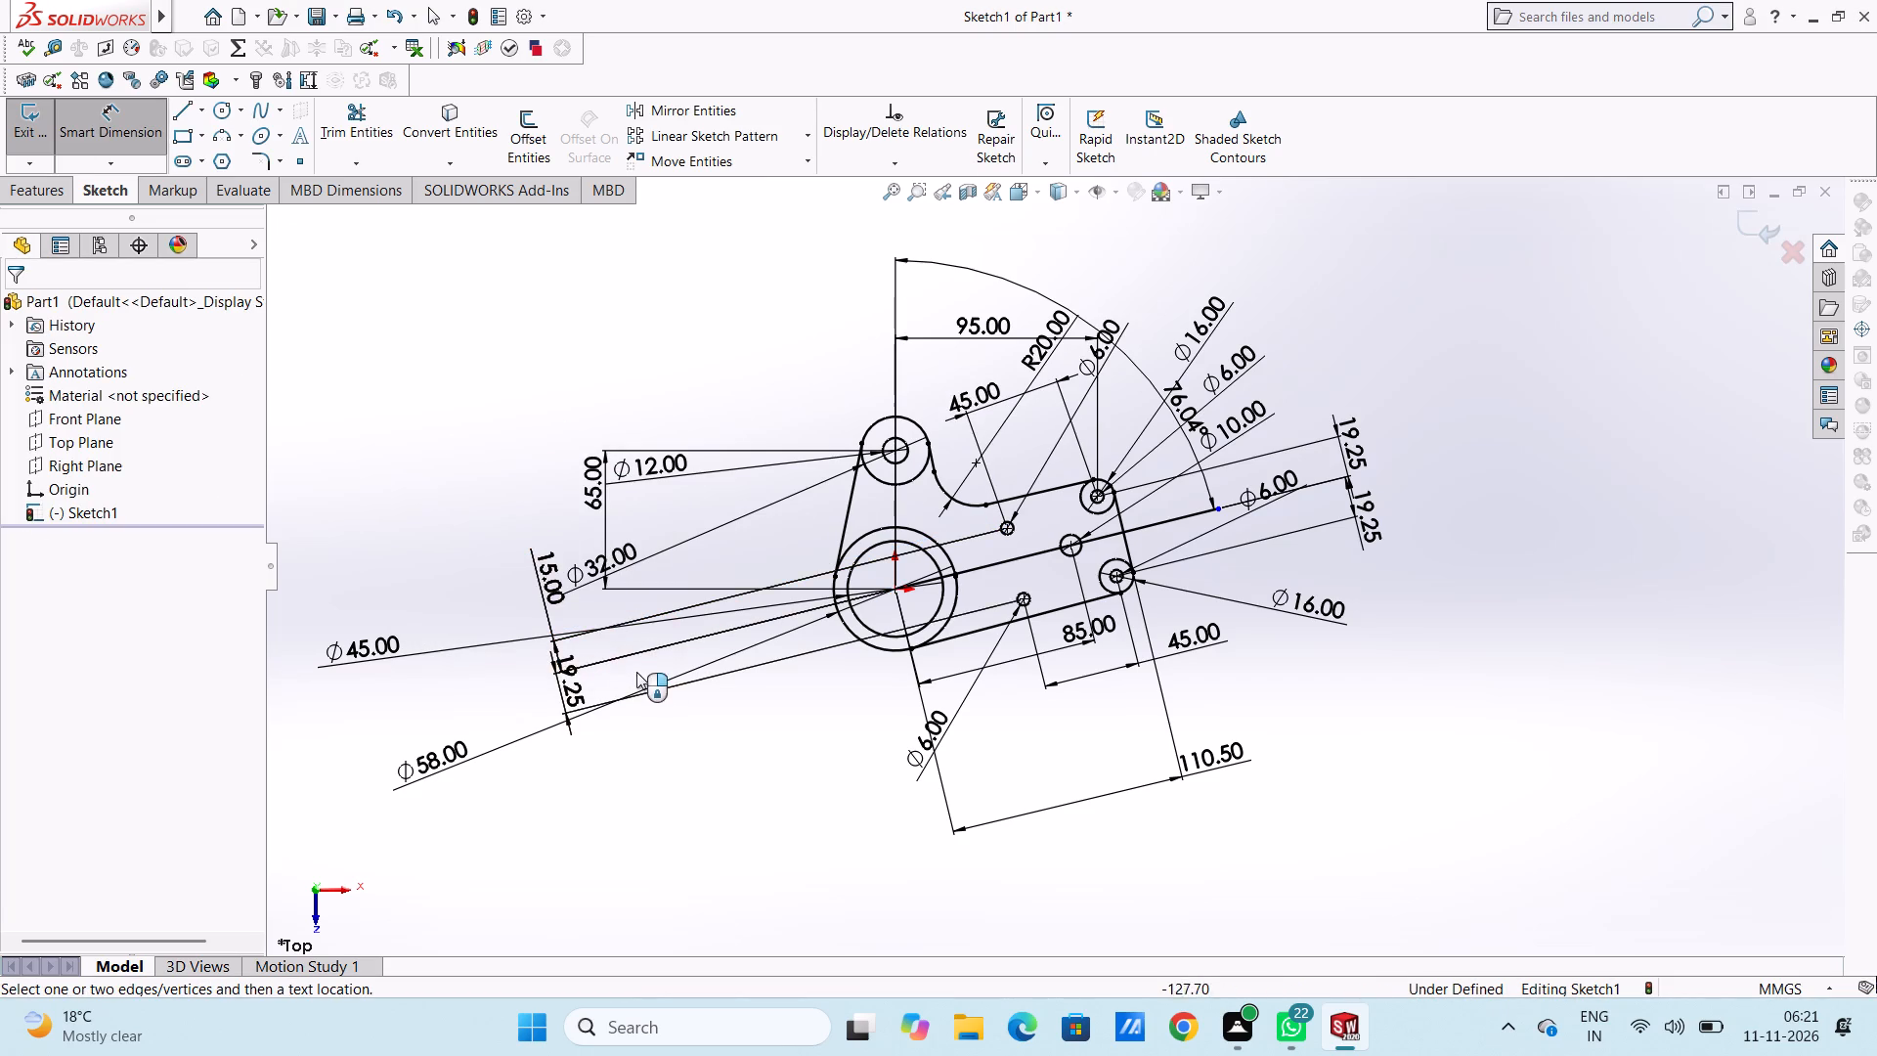
Set the lower inner Ø6 hole's perpendicular offset from the slanted line through the origin to 15 mm.
{"action": "scroll", "coordinate": [649, 674], "scroll_direction": "down", "scroll_amount": 6}
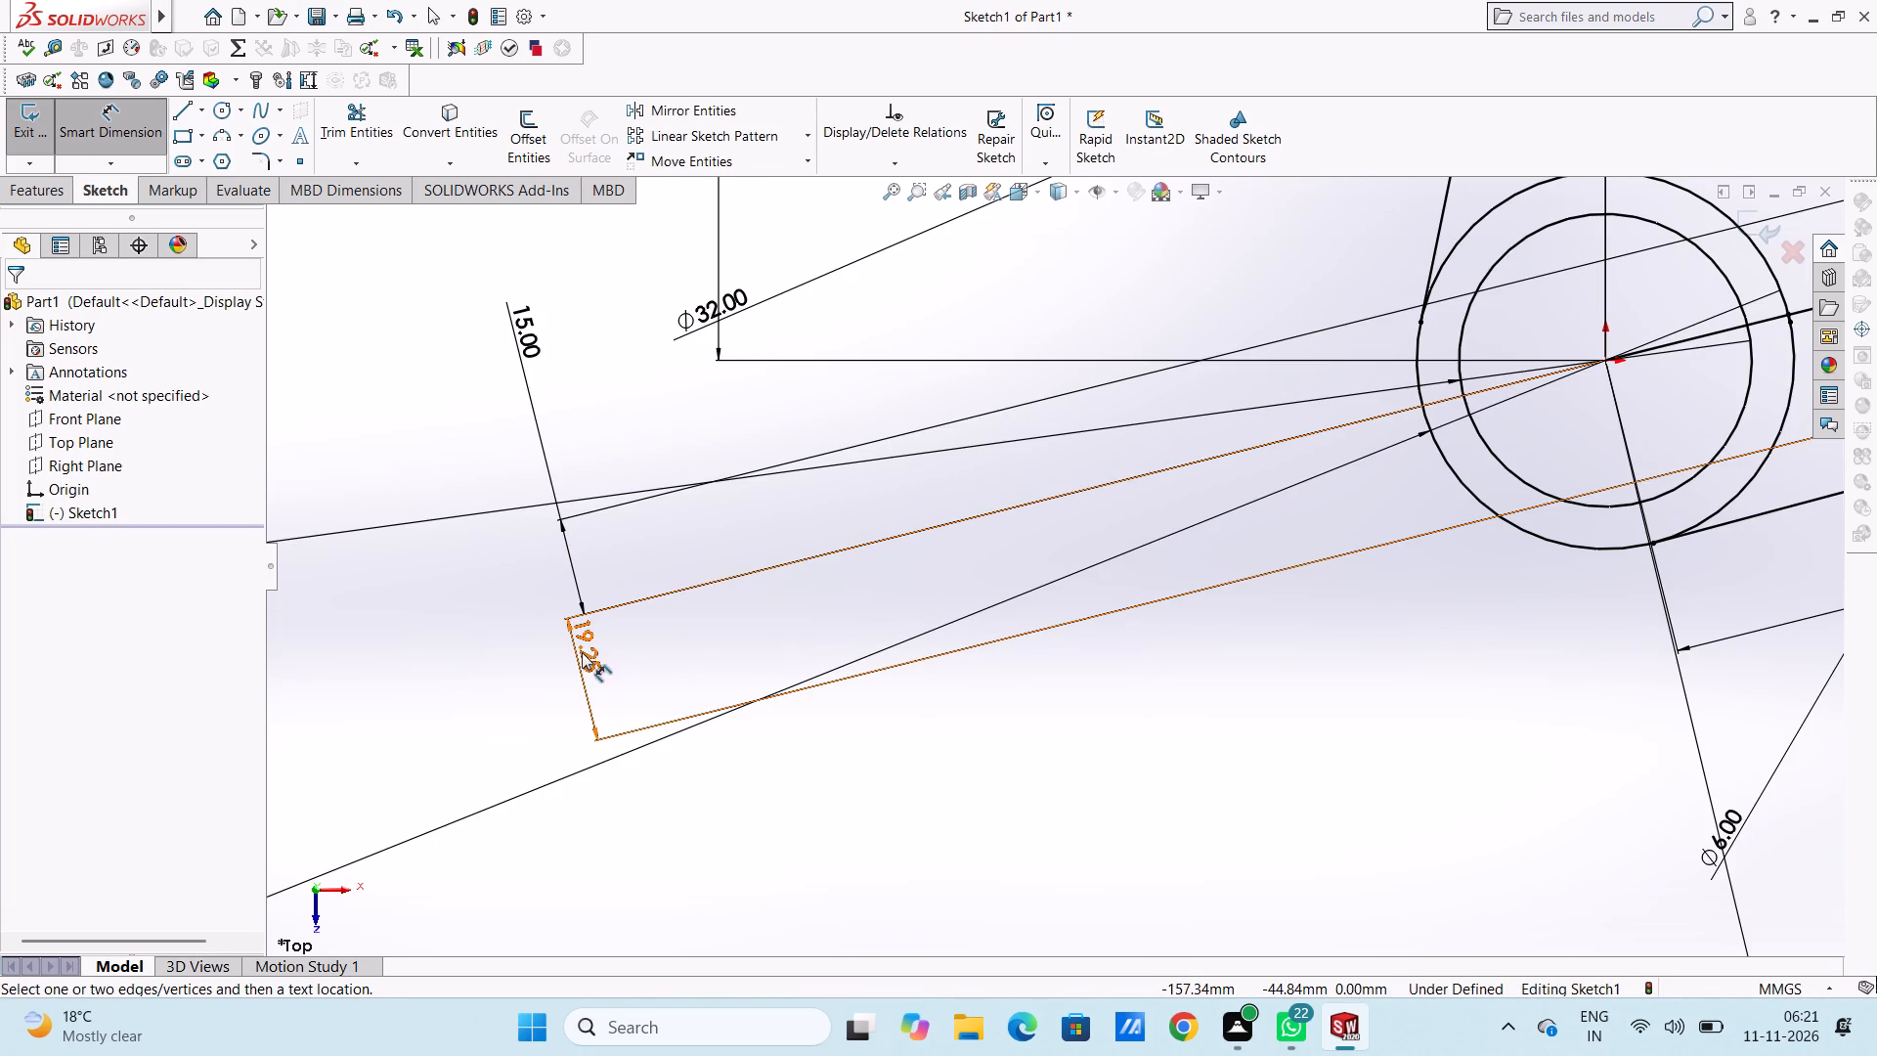
{"action": "double_click", "coordinate": [582, 652]}
{"action": "type", "text": "15"}
{"action": "key", "text": "Return"}
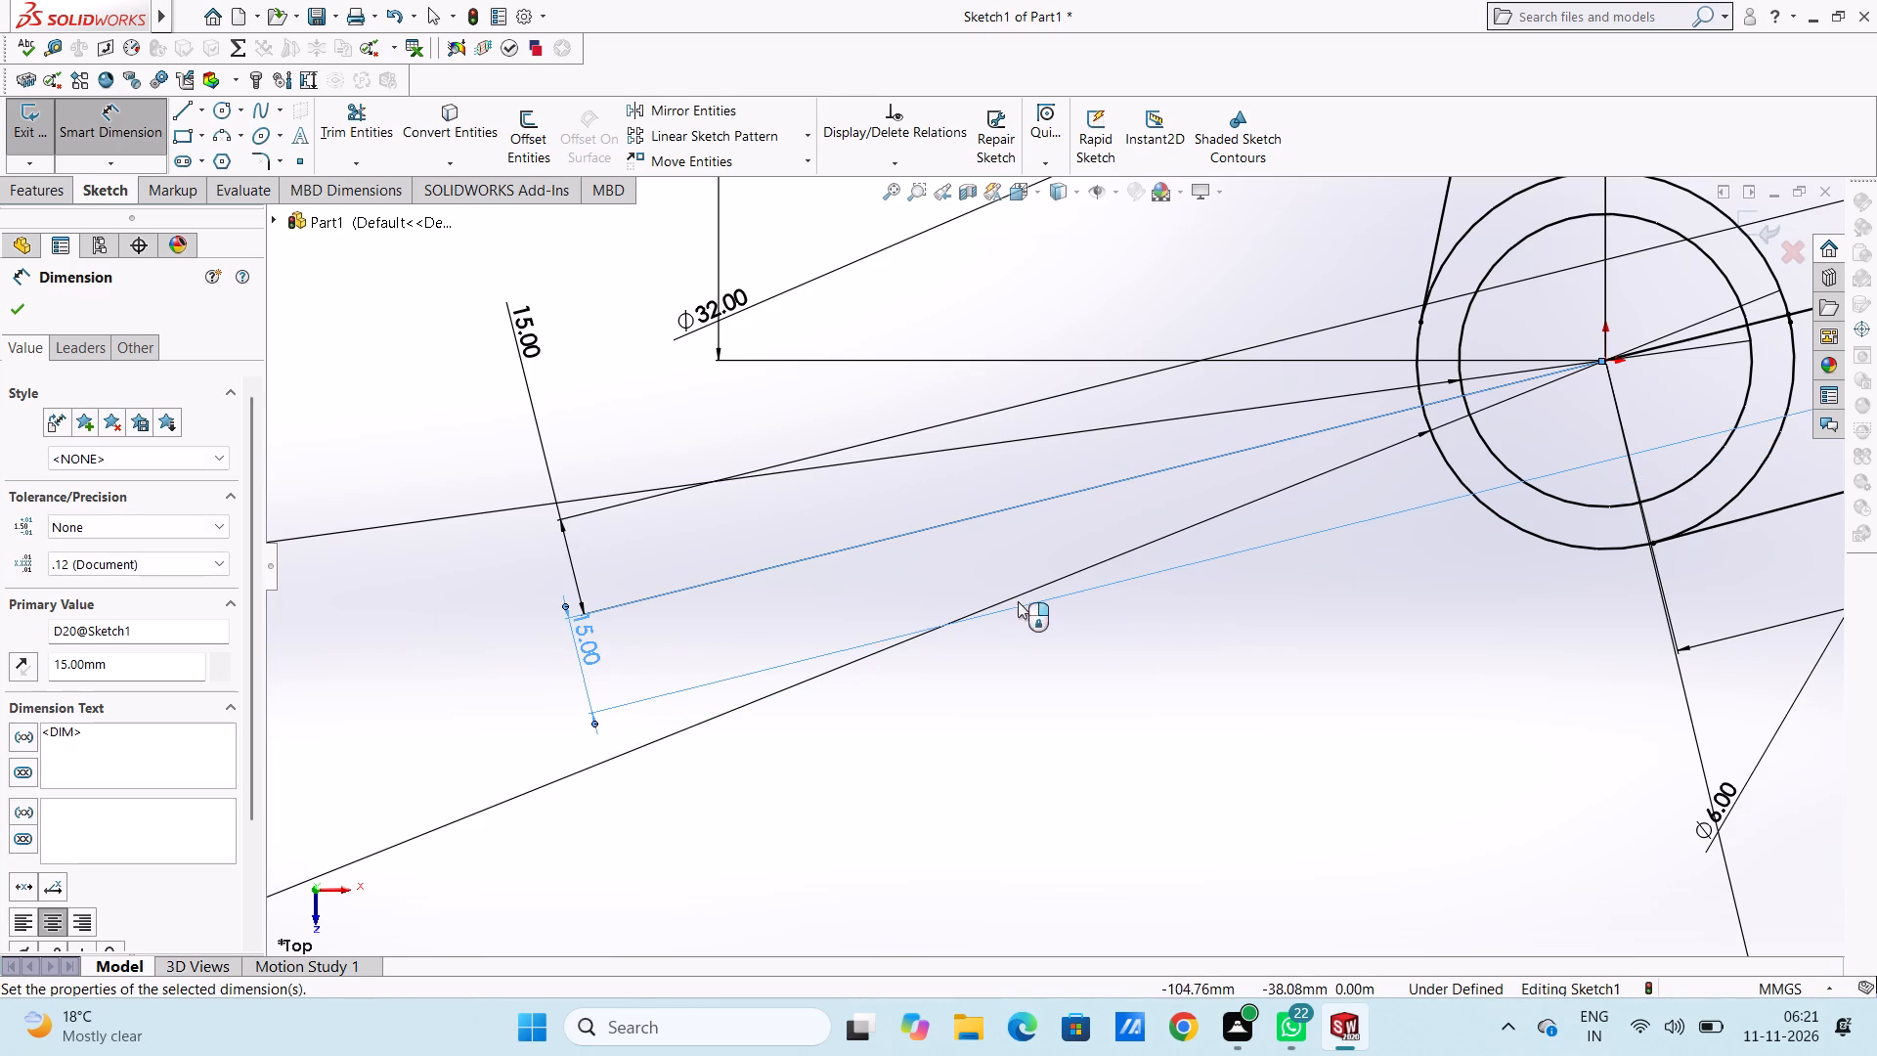
{"action": "left_click", "coordinate": [1331, 757]}
Delete the two 45 mm spacing dimensions between the inner and outer Ø6 holes on the slanted arm.
{"action": "scroll", "coordinate": [1331, 757], "scroll_direction": "up", "scroll_amount": 10}
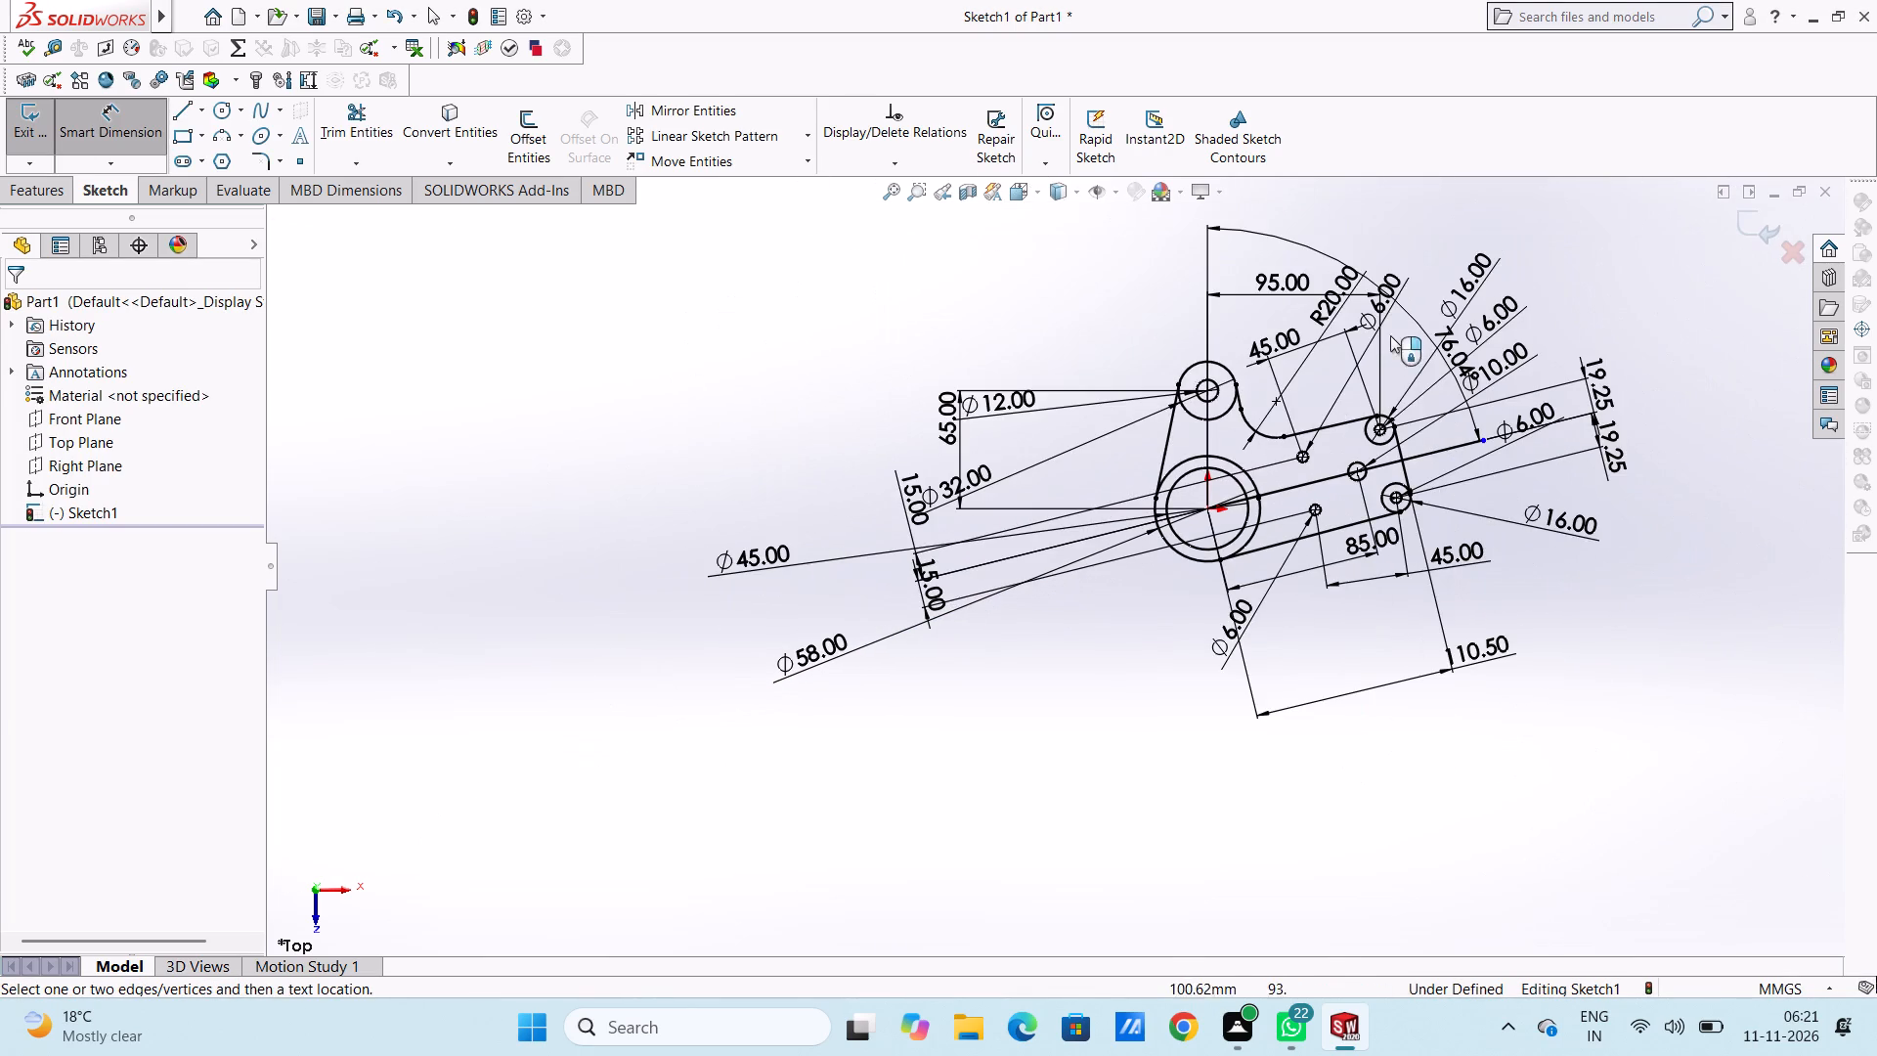
{"action": "scroll", "coordinate": [1390, 341], "scroll_direction": "down", "scroll_amount": 3}
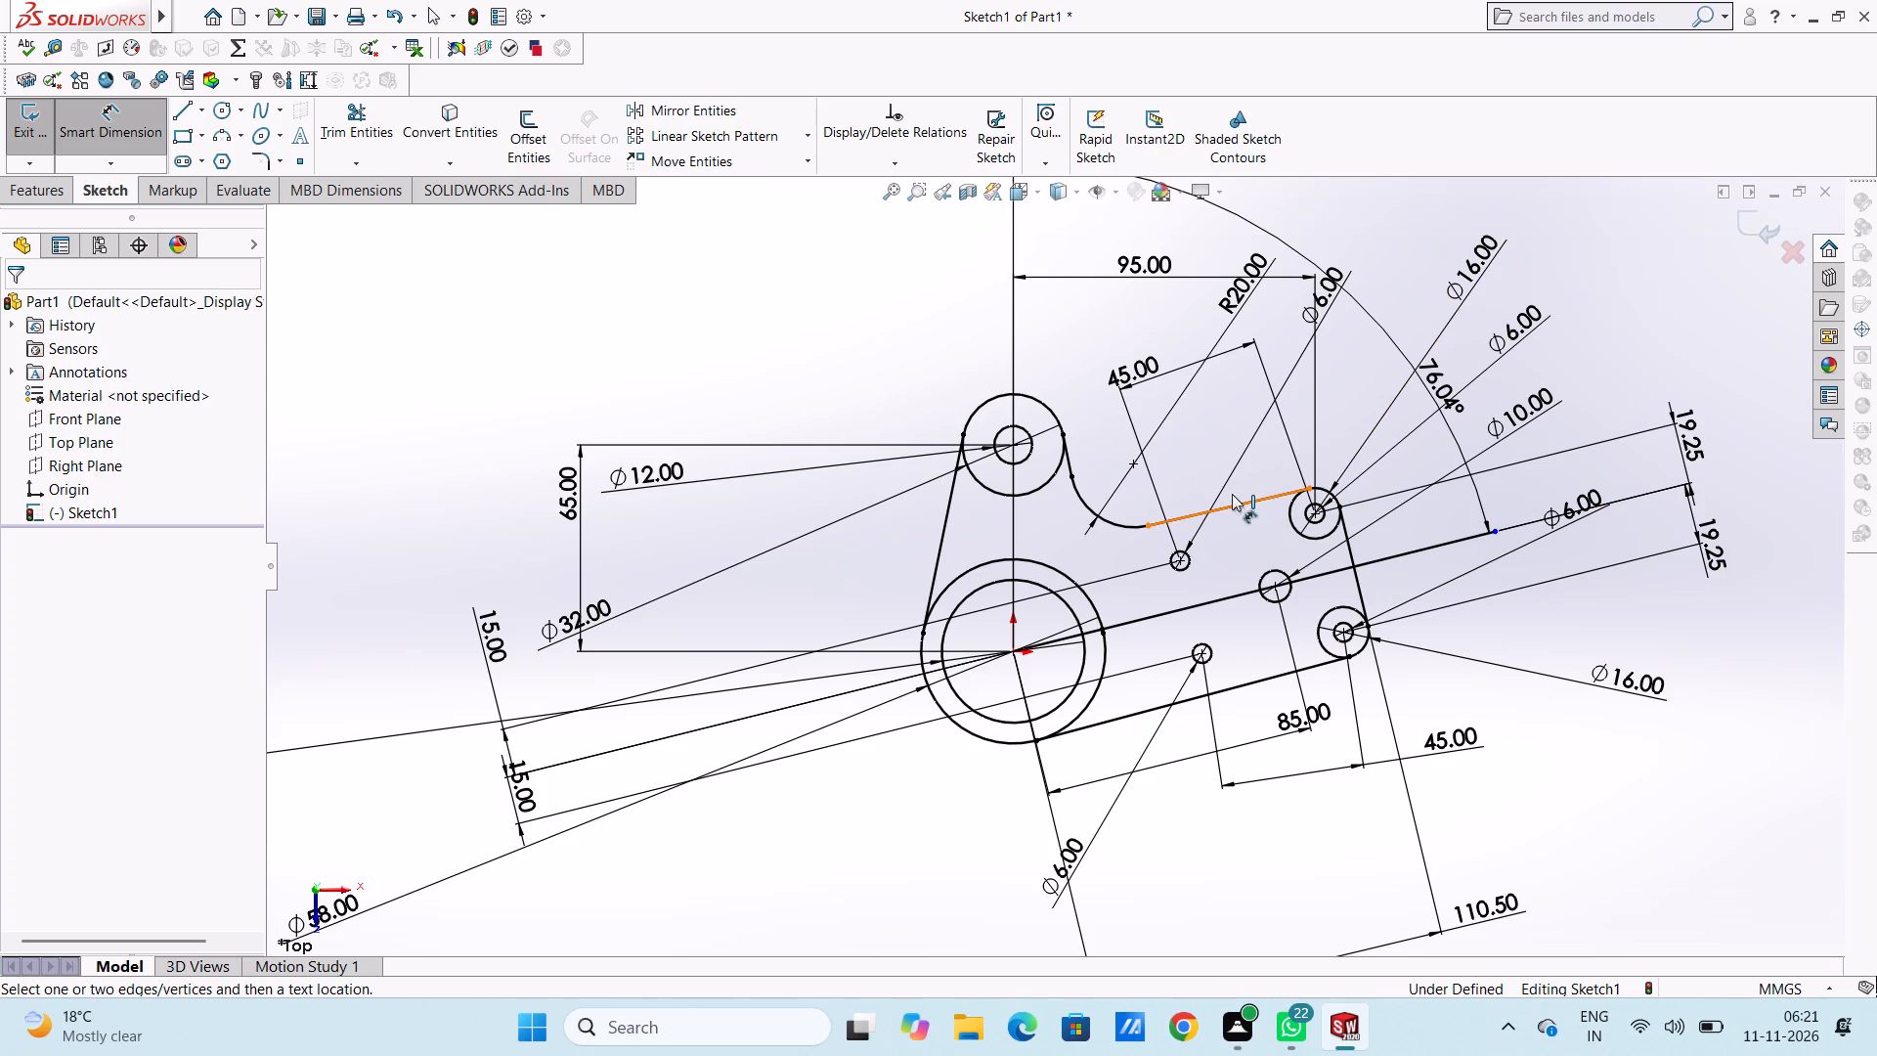
{"action": "left_click", "coordinate": [134, 122]}
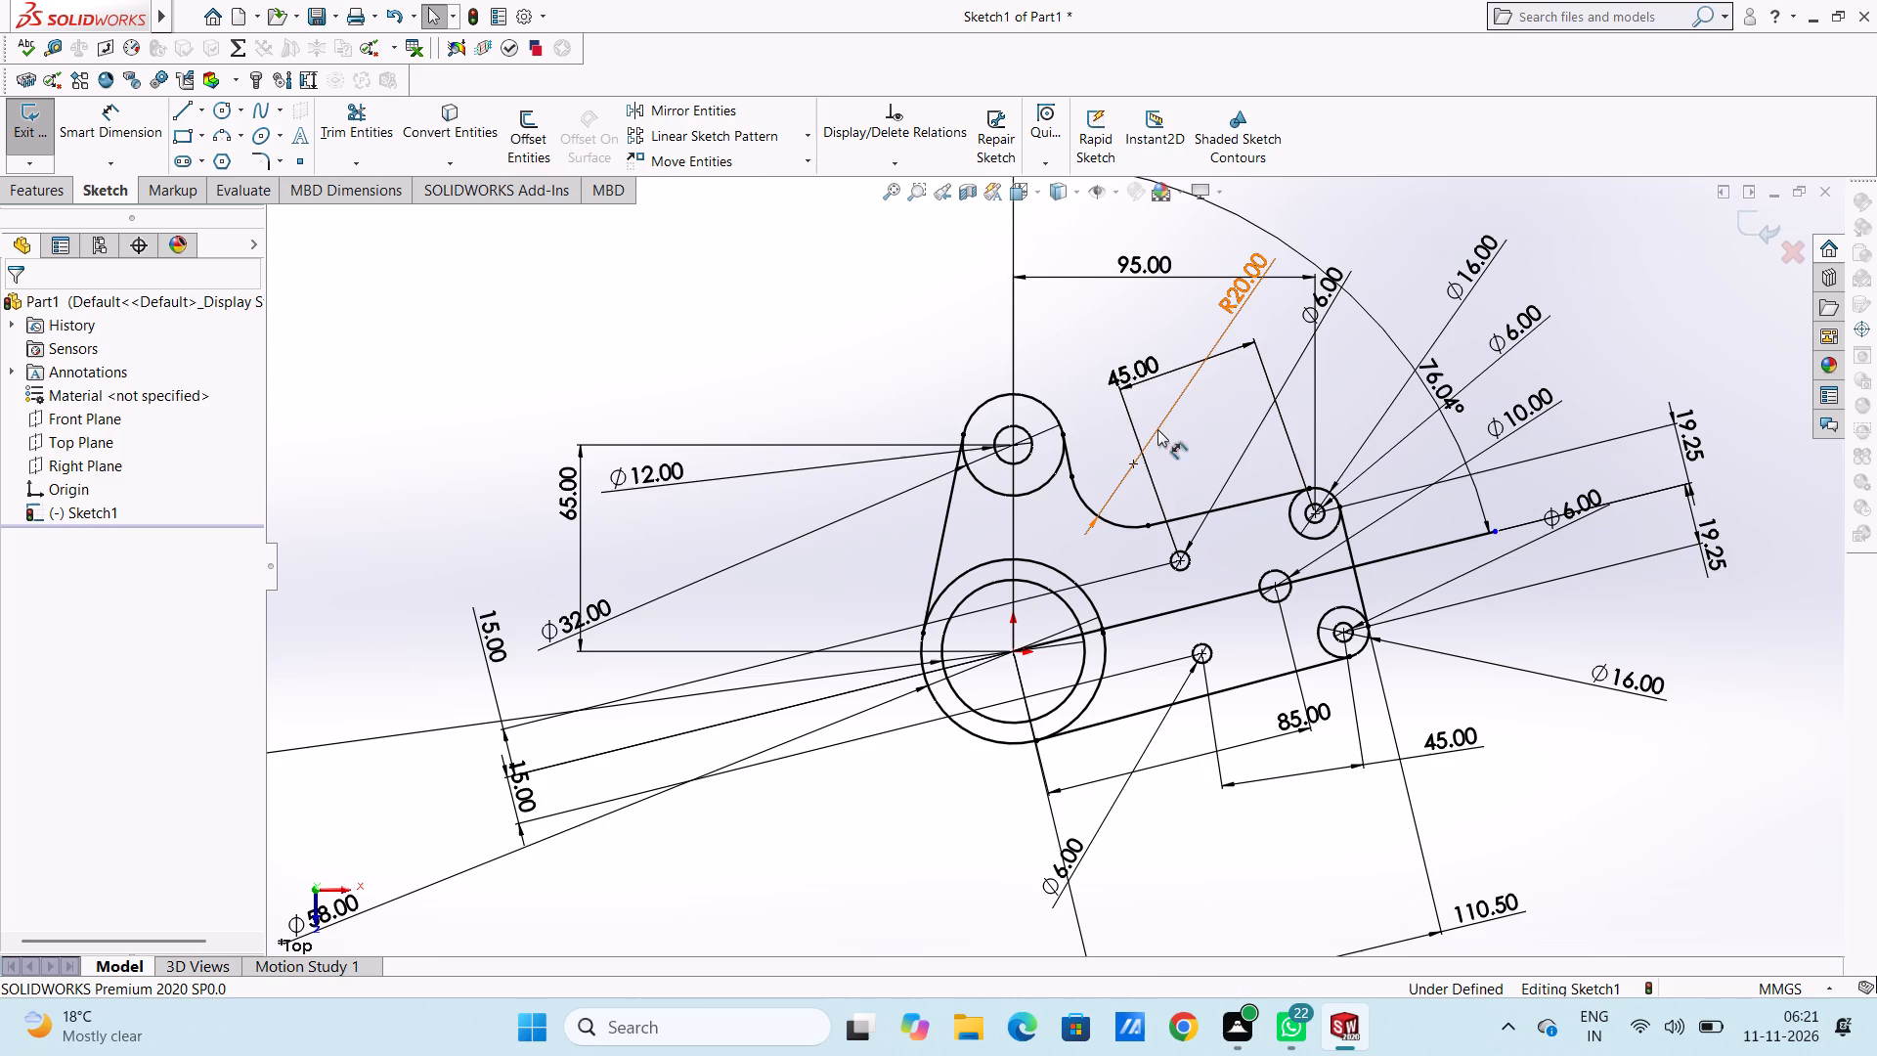
{"action": "left_click", "coordinate": [1128, 384]}
{"action": "right_click", "coordinate": [768, 290]}
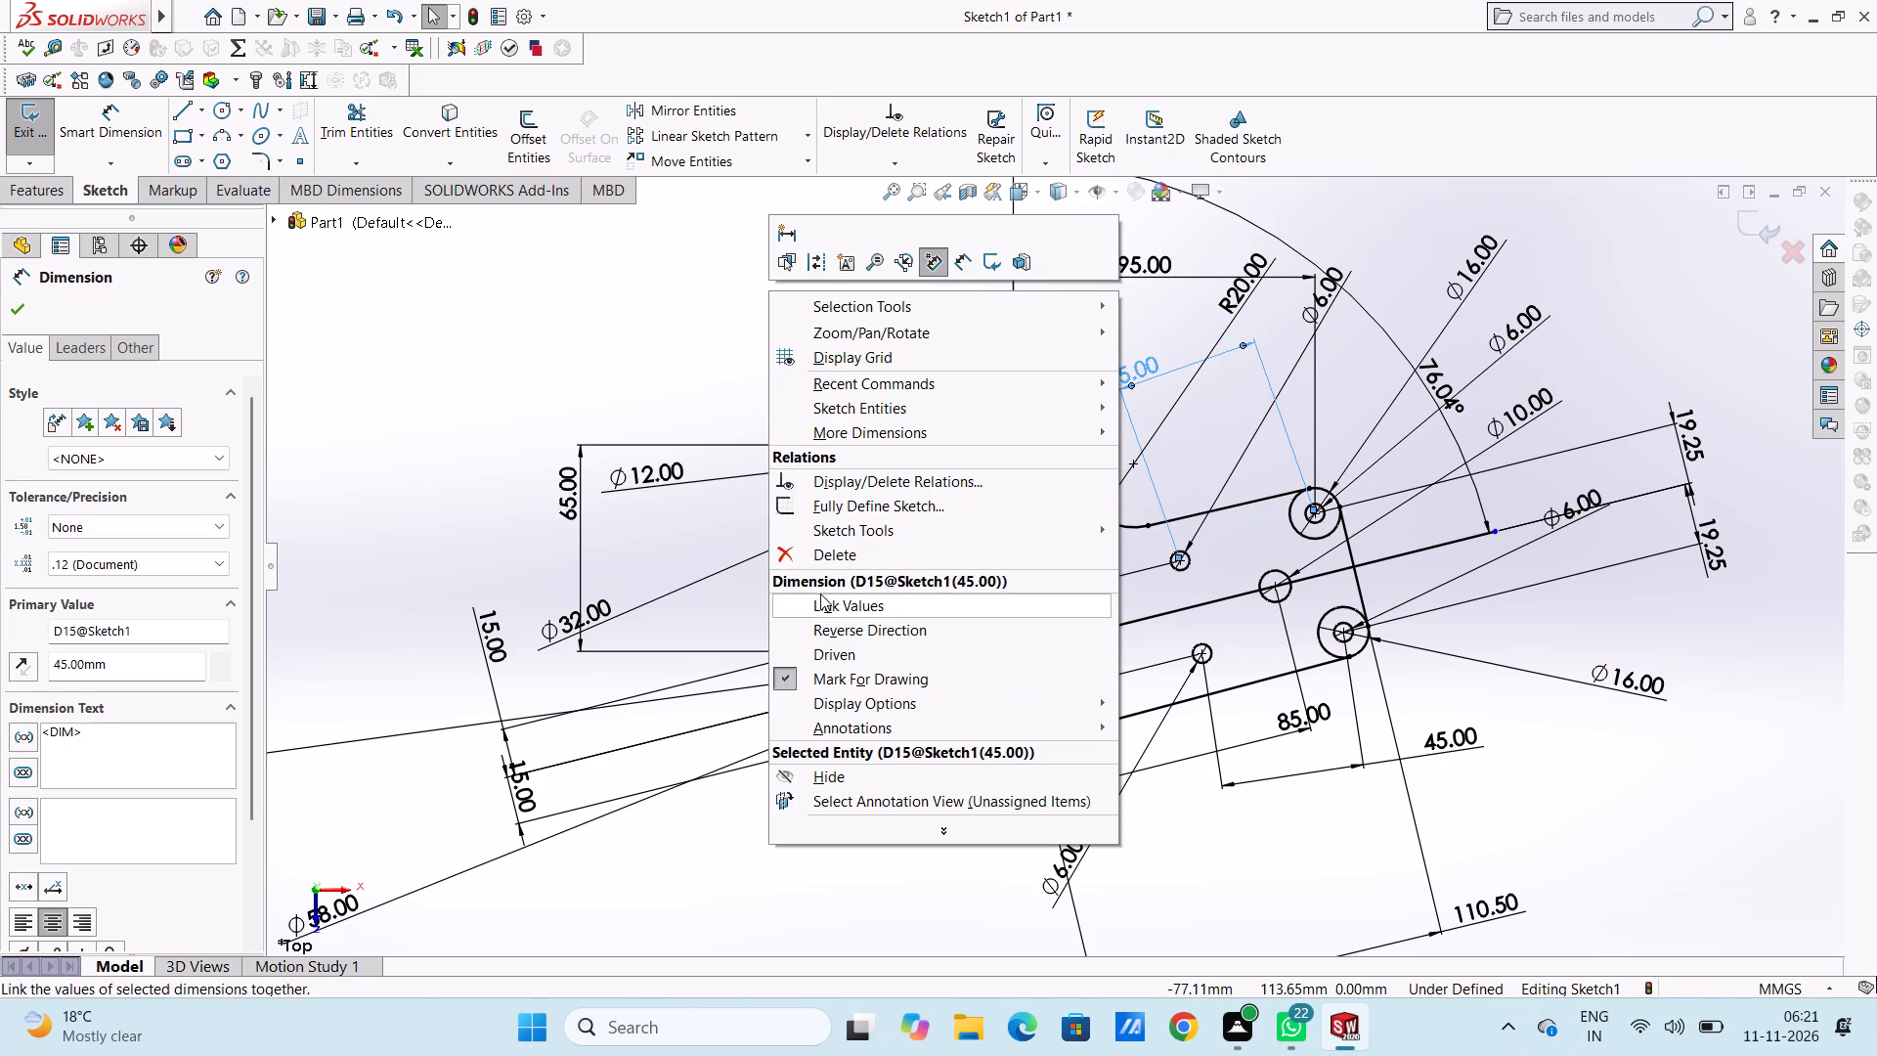
{"action": "left_click", "coordinate": [818, 559]}
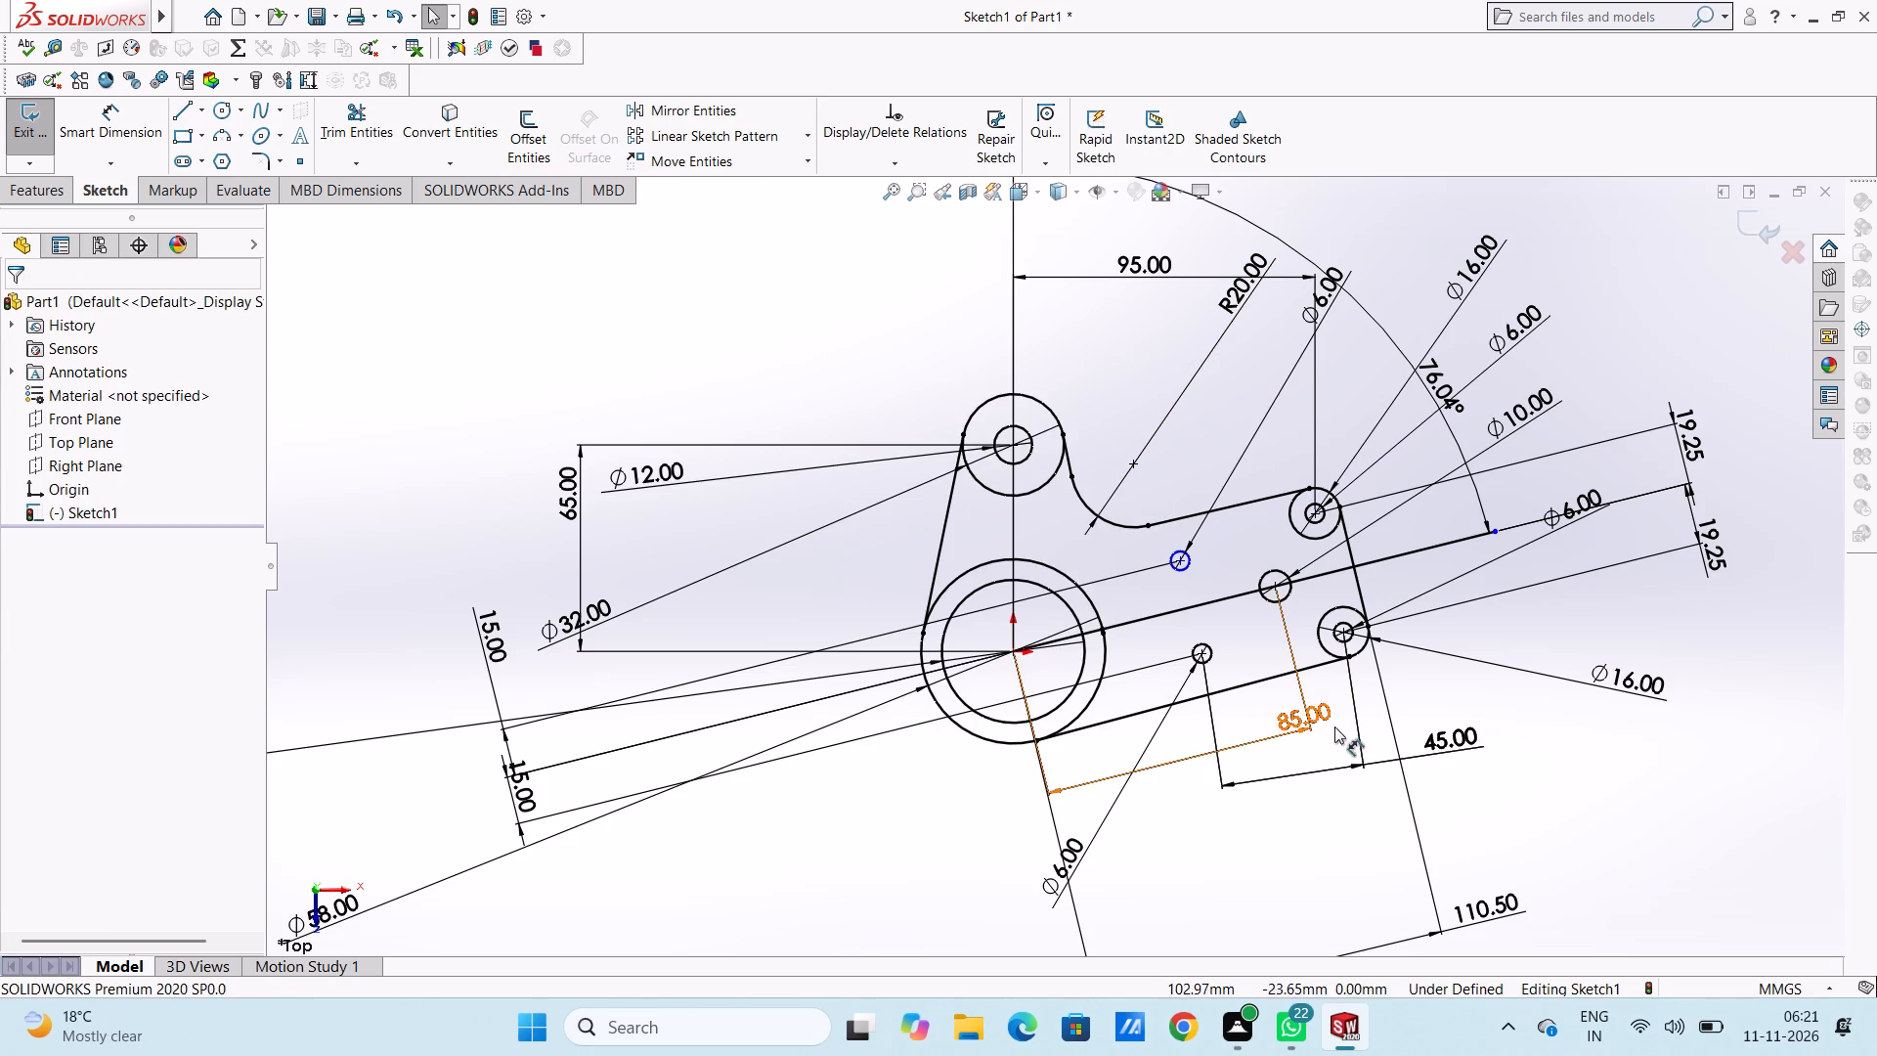
{"action": "left_click", "coordinate": [1335, 767]}
{"action": "right_click", "coordinate": [908, 776]}
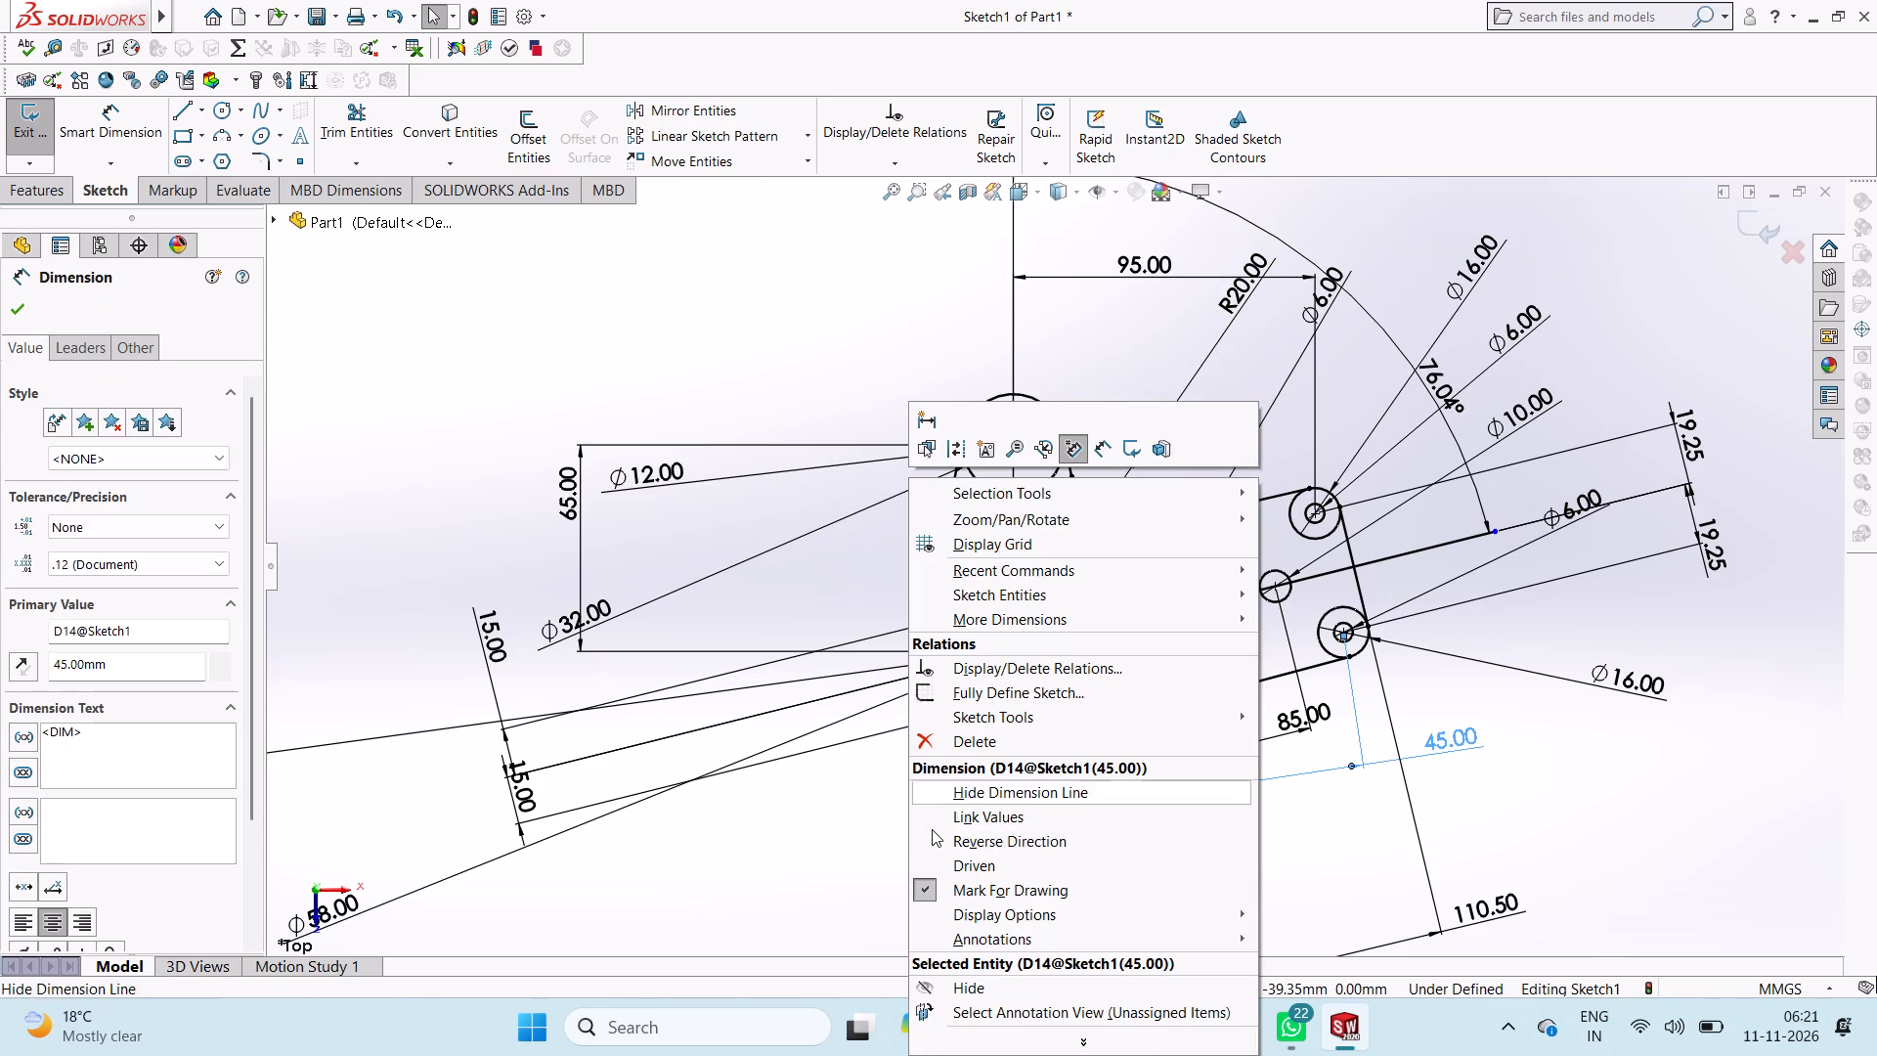
{"action": "left_click", "coordinate": [958, 741]}
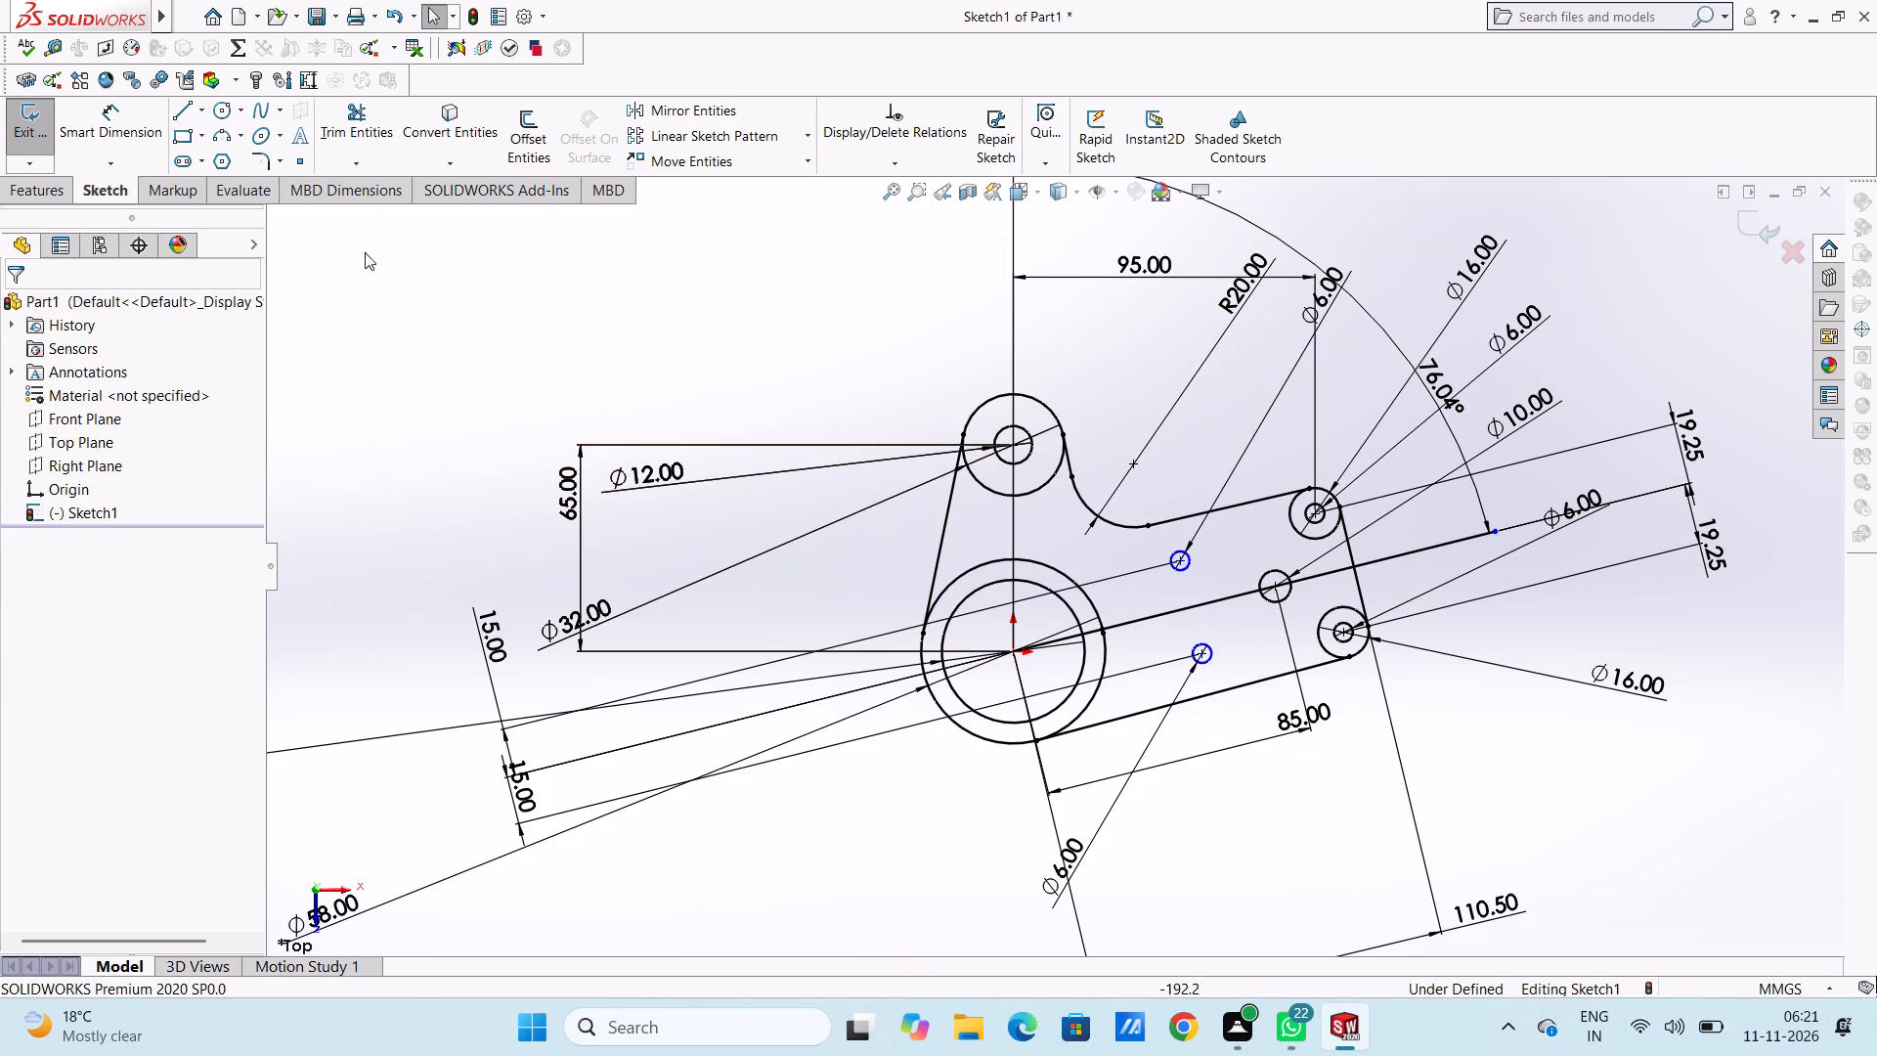
Dimension the upper inner Ø6 hole's centre 45 mm from the tangent line at the slanted arm's outer end.
{"action": "left_click", "coordinate": [120, 116]}
{"action": "scroll", "coordinate": [1262, 483], "scroll_direction": "up", "scroll_amount": 3}
{"action": "scroll", "coordinate": [1268, 492], "scroll_direction": "down", "scroll_amount": 2}
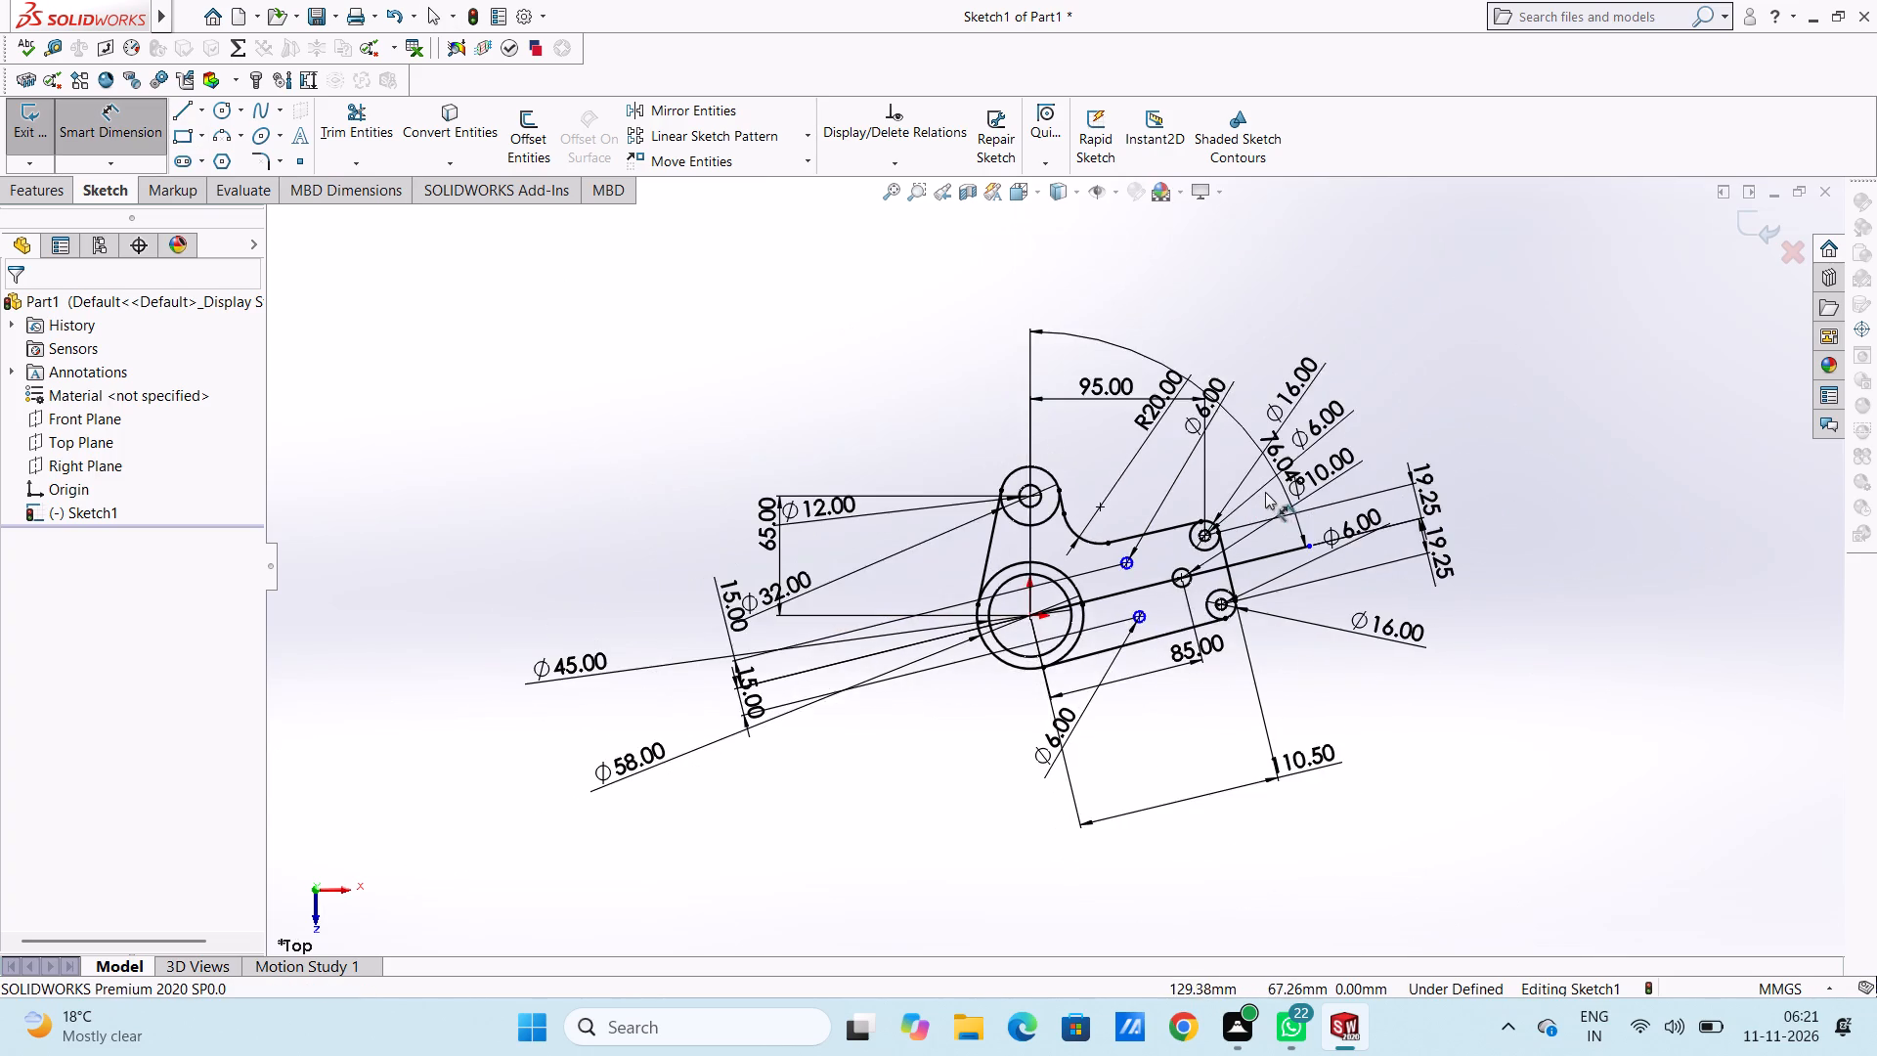
{"action": "scroll", "coordinate": [1265, 492], "scroll_direction": "down", "scroll_amount": 2}
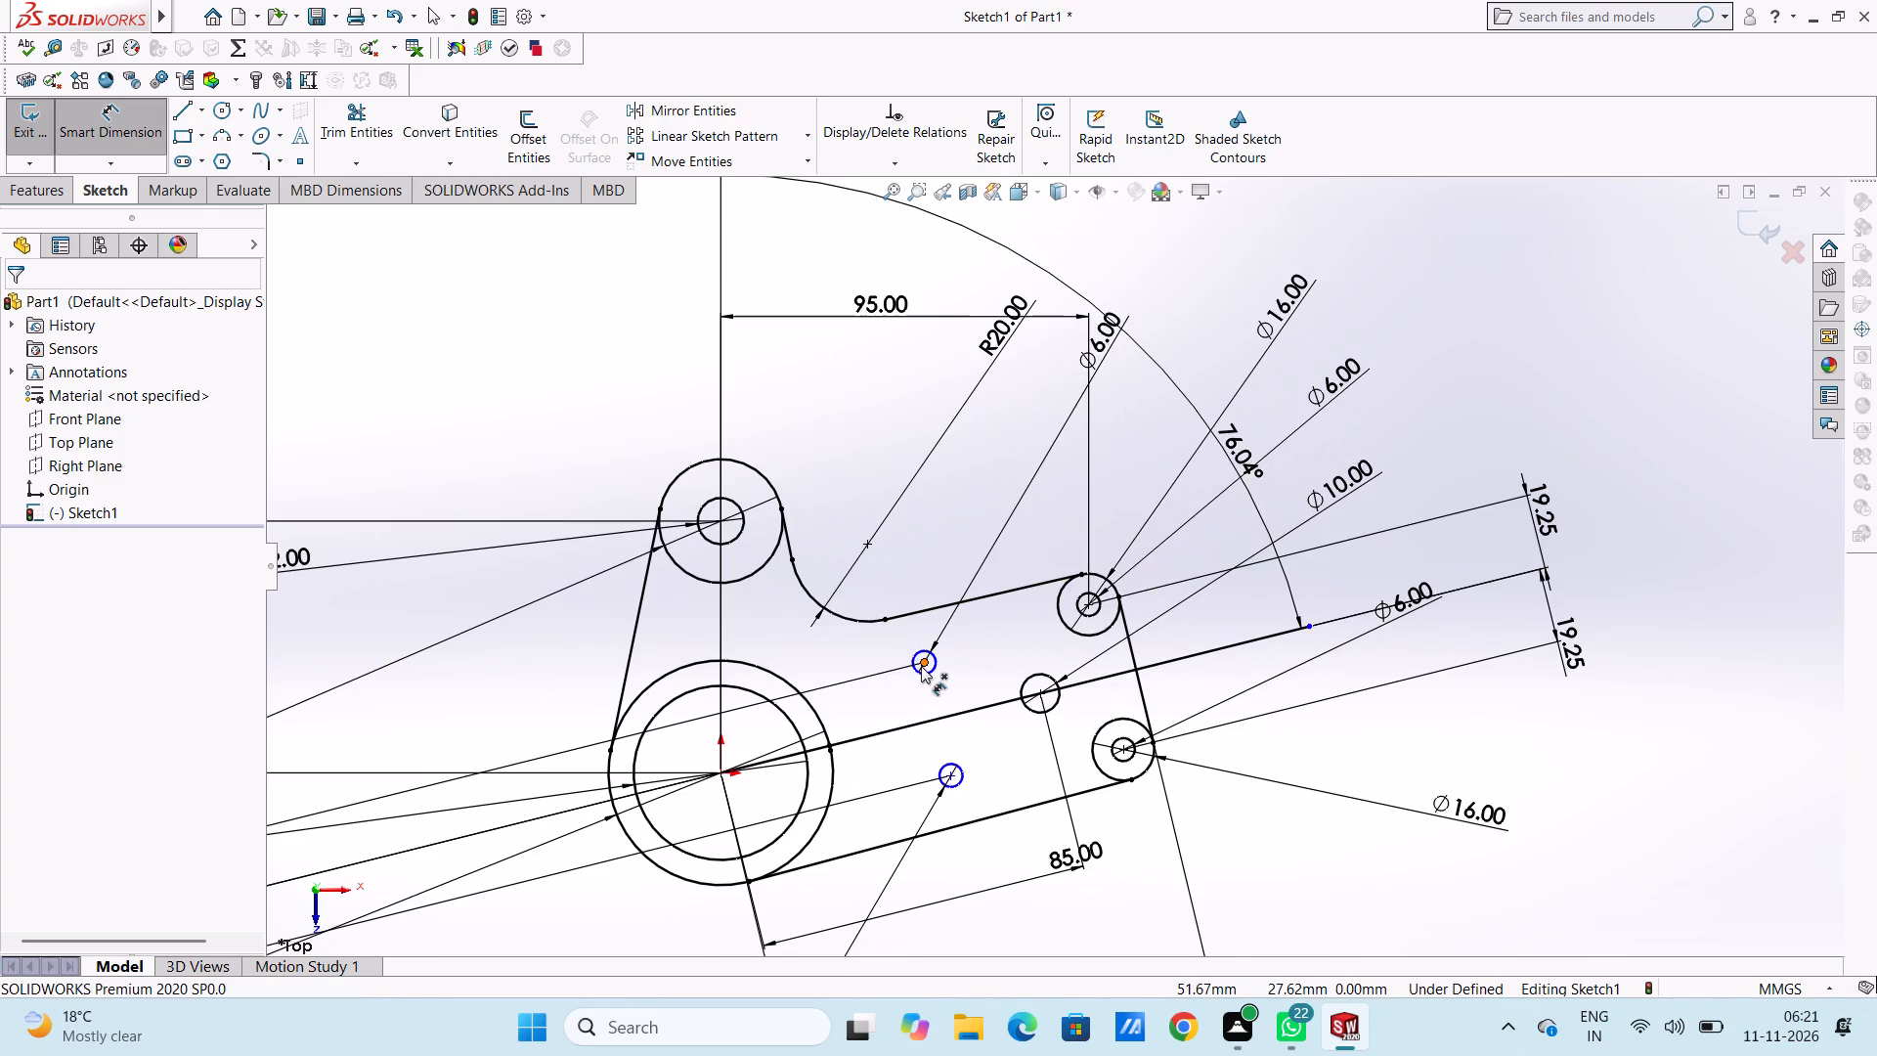
{"action": "left_click", "coordinate": [921, 666]}
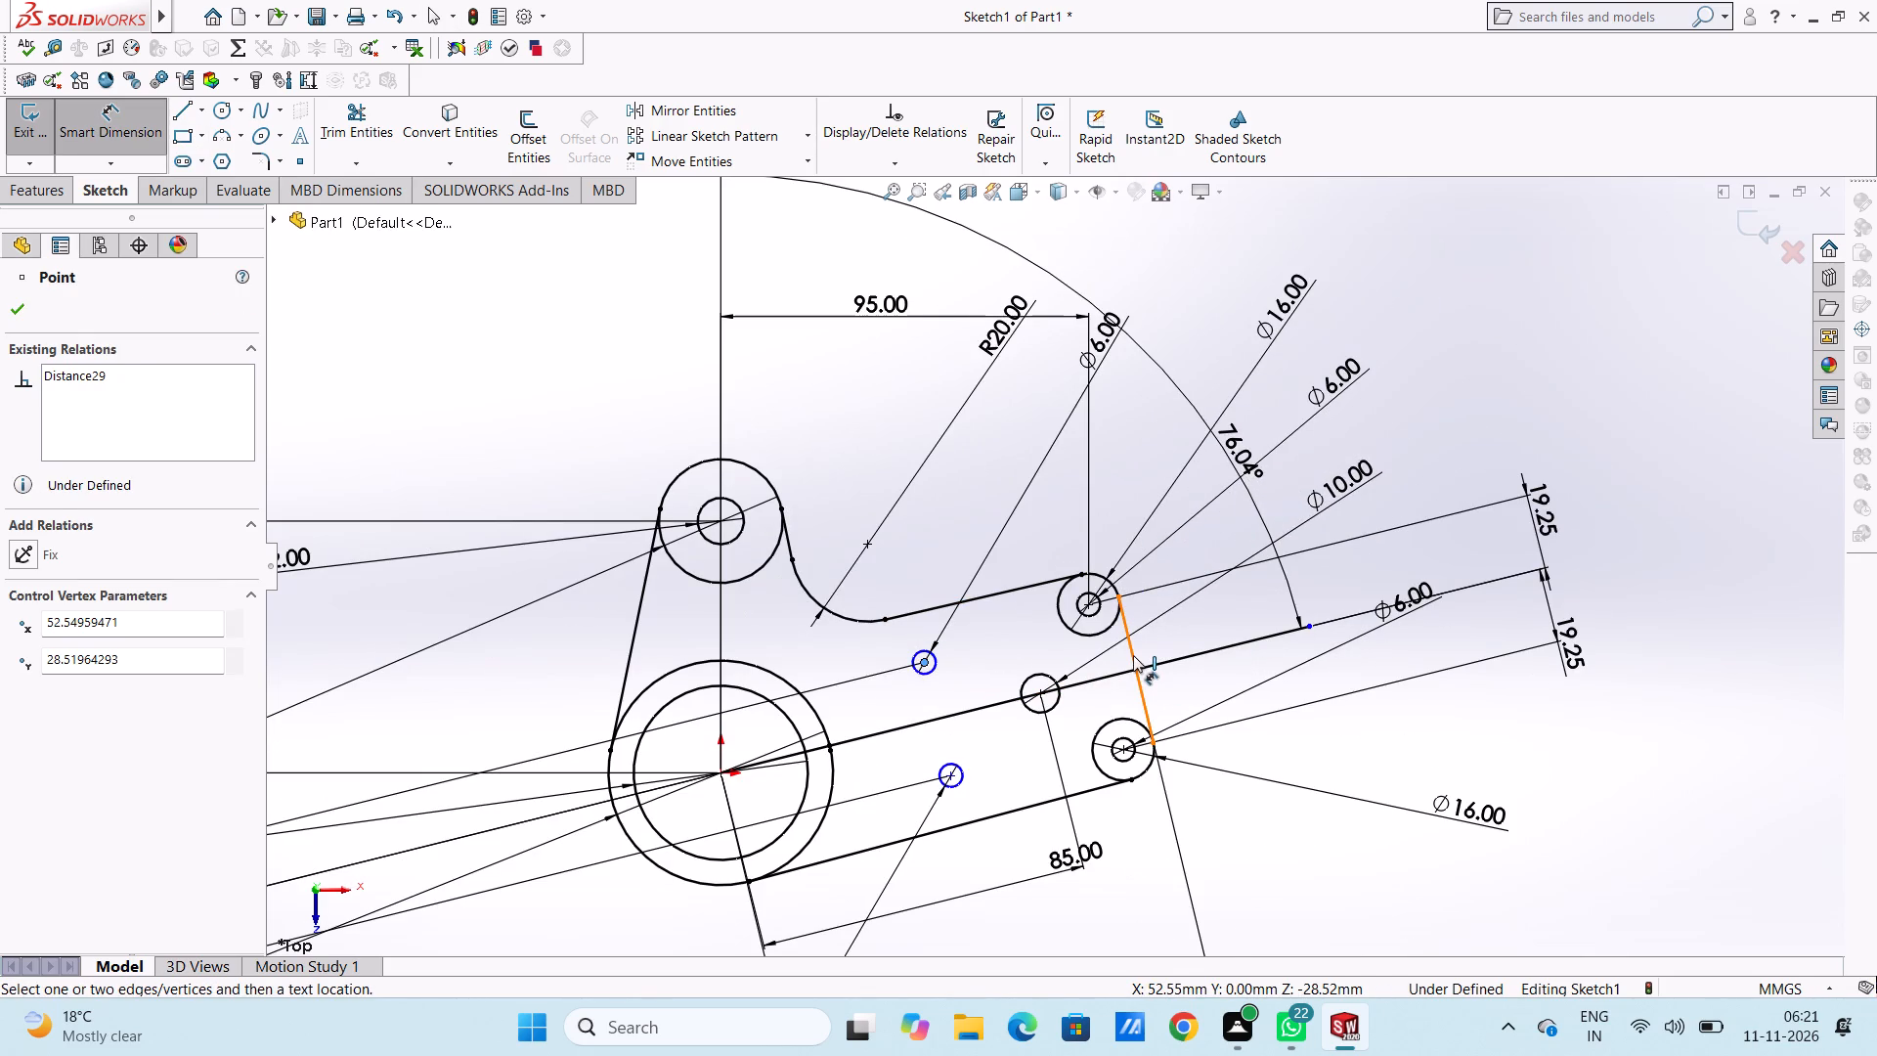
{"action": "left_click", "coordinate": [1133, 655]}
{"action": "left_click", "coordinate": [1010, 403]}
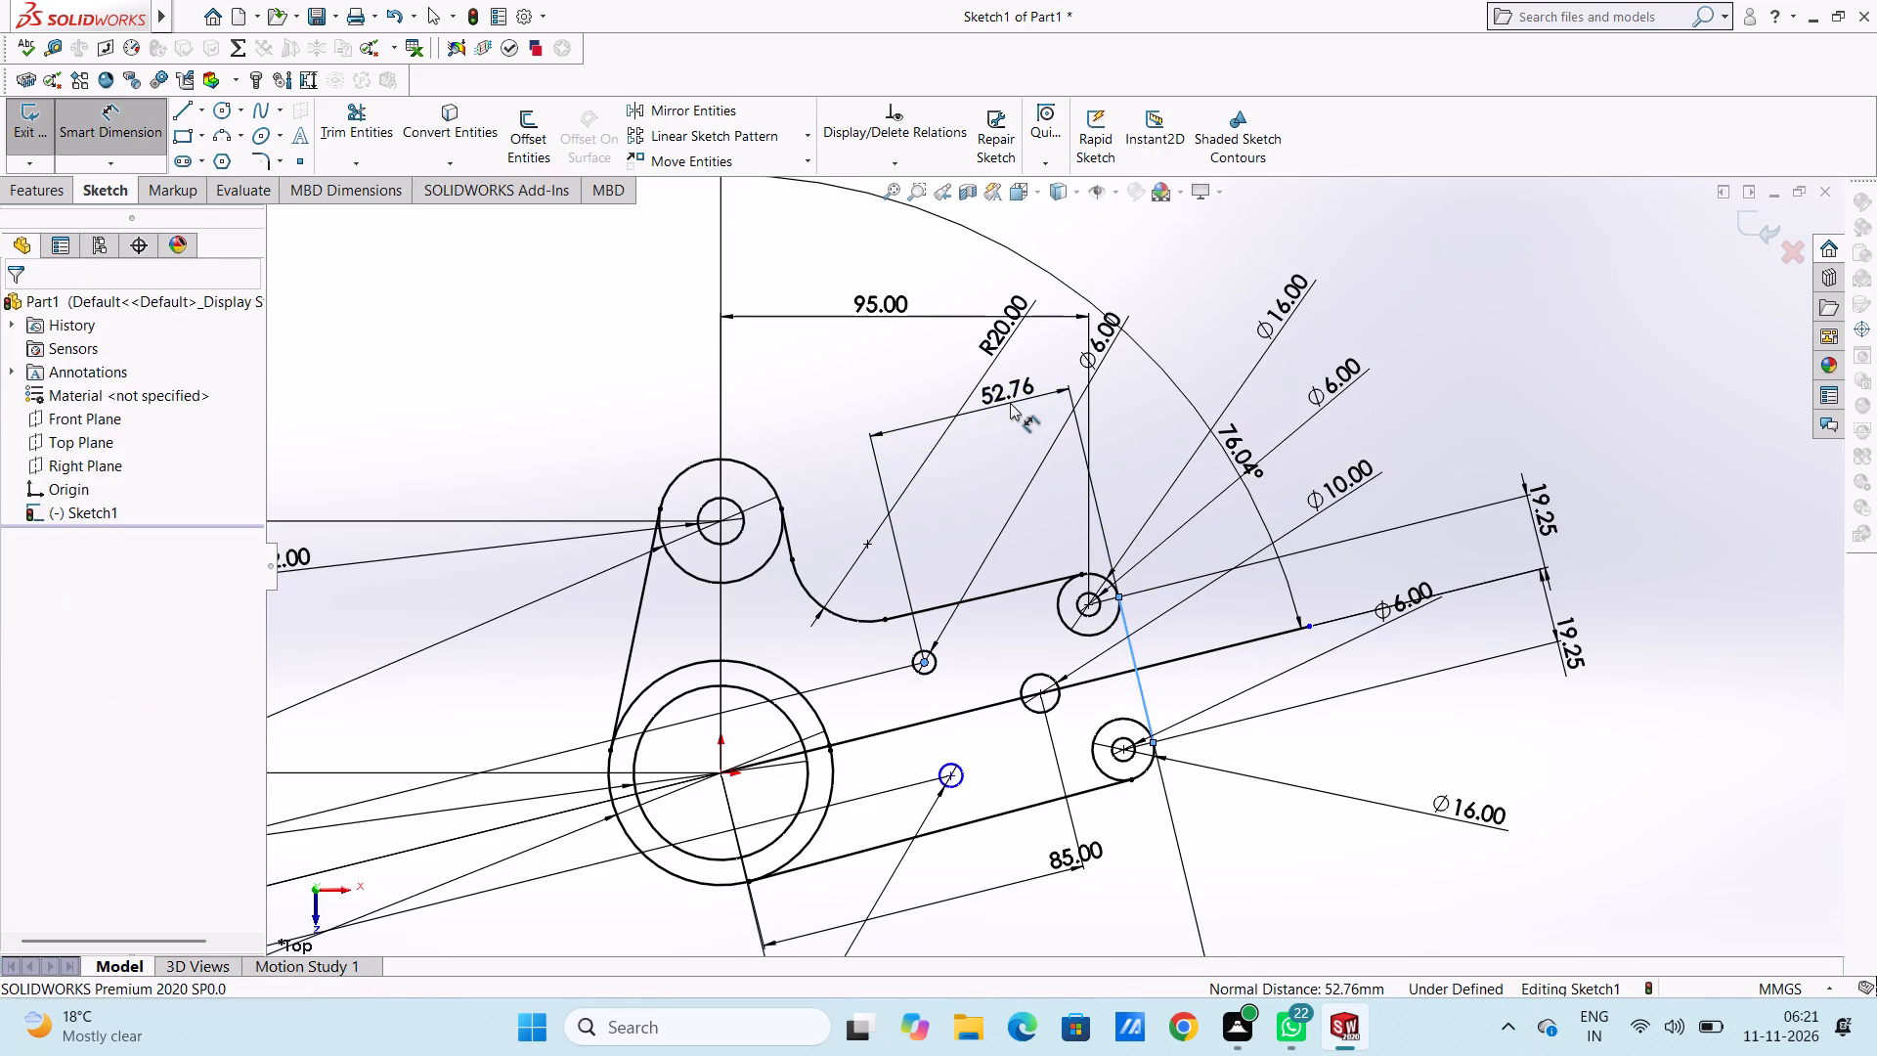
{"action": "type", "text": "45"}
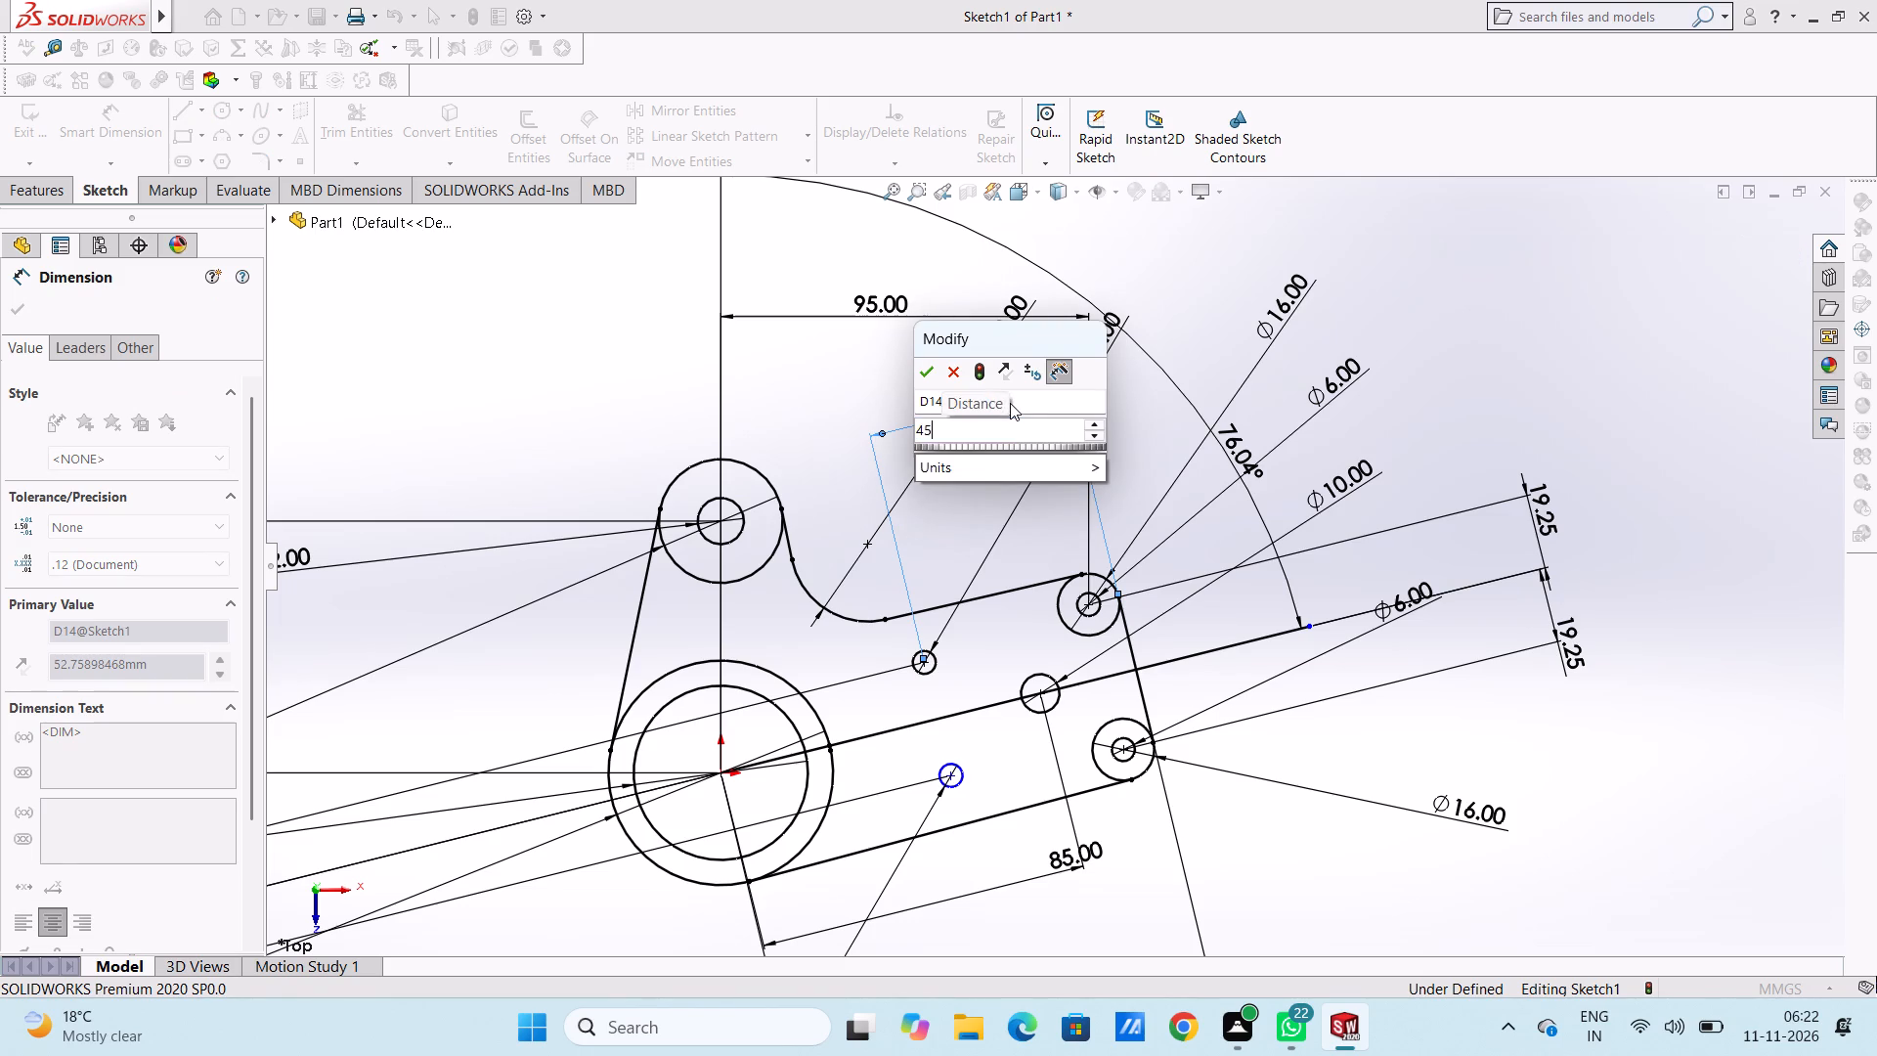
{"action": "key", "text": "Return"}
{"action": "left_click", "coordinate": [815, 418]}
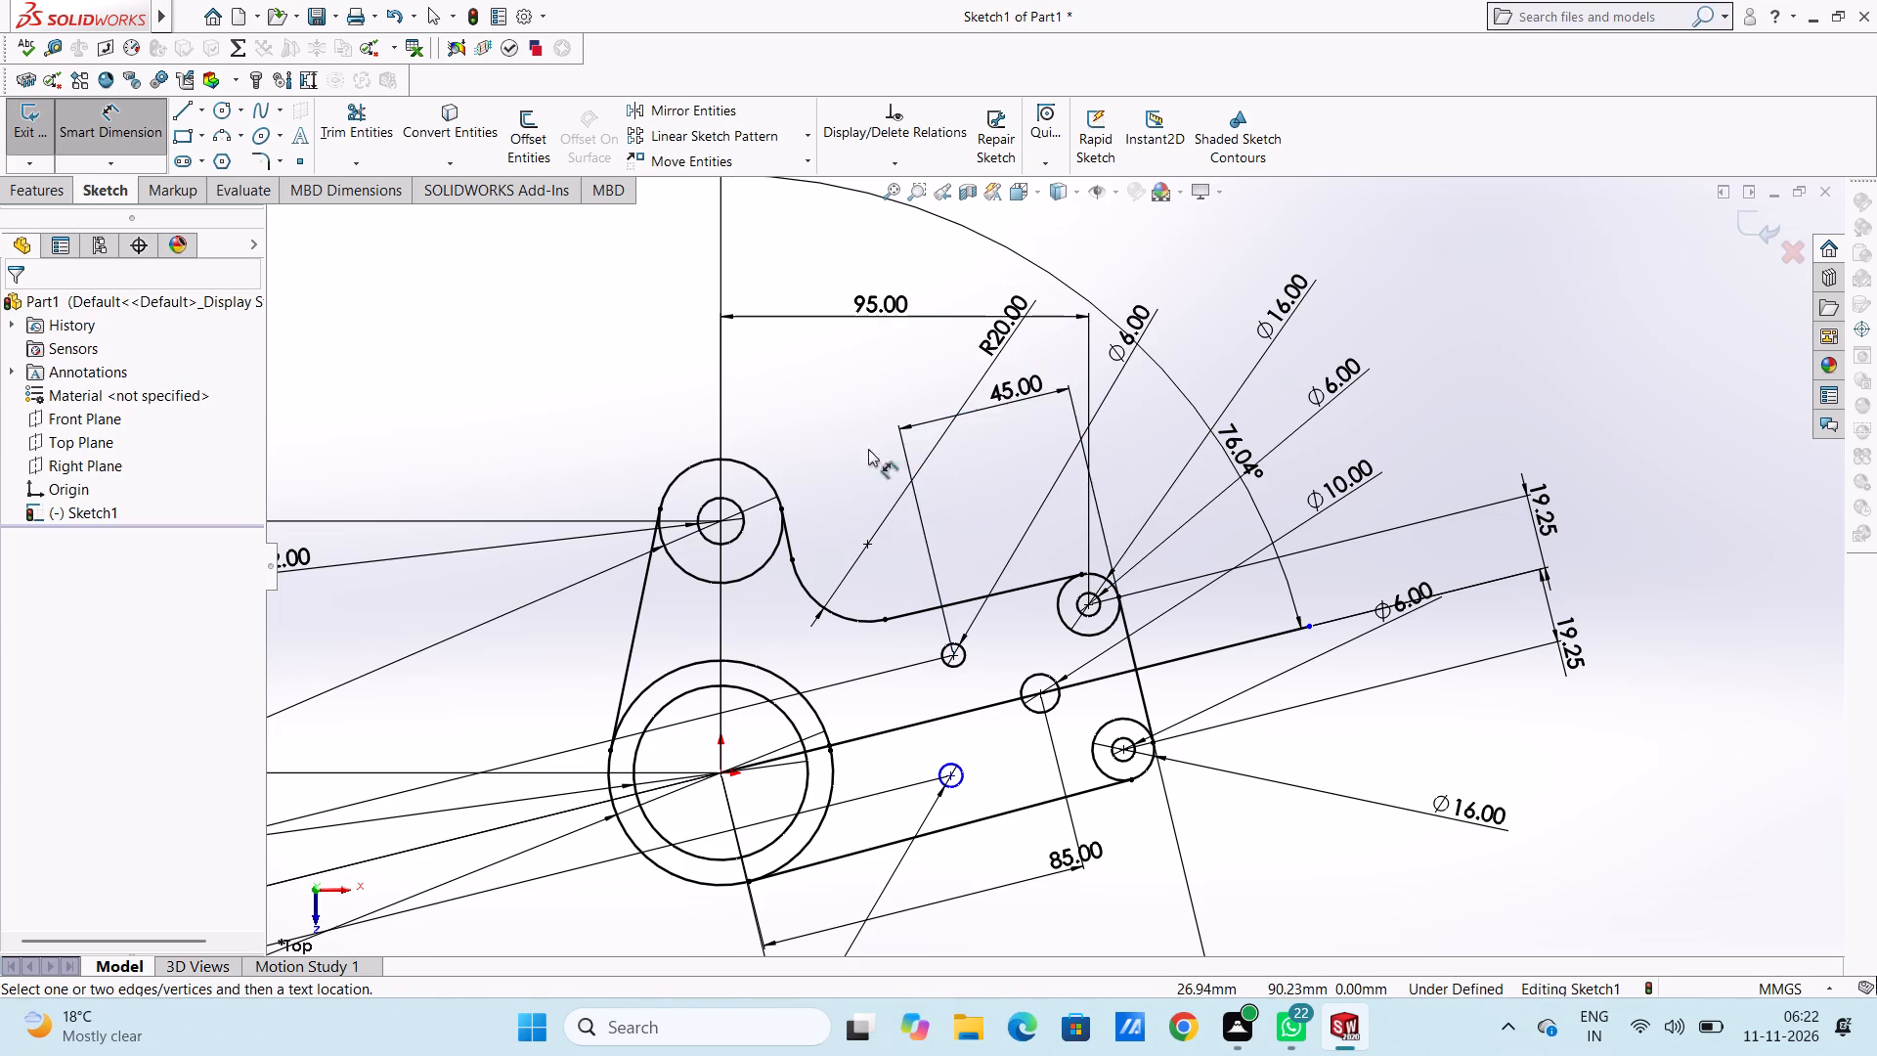
Dimension the lower inner Ø6 hole's centre 45 mm from the tangent line at the slanted arm's outer end.
{"action": "scroll", "coordinate": [949, 648], "scroll_direction": "up", "scroll_amount": 5}
{"action": "scroll", "coordinate": [1074, 705], "scroll_direction": "down", "scroll_amount": 3}
{"action": "scroll", "coordinate": [983, 641], "scroll_direction": "down", "scroll_amount": 3}
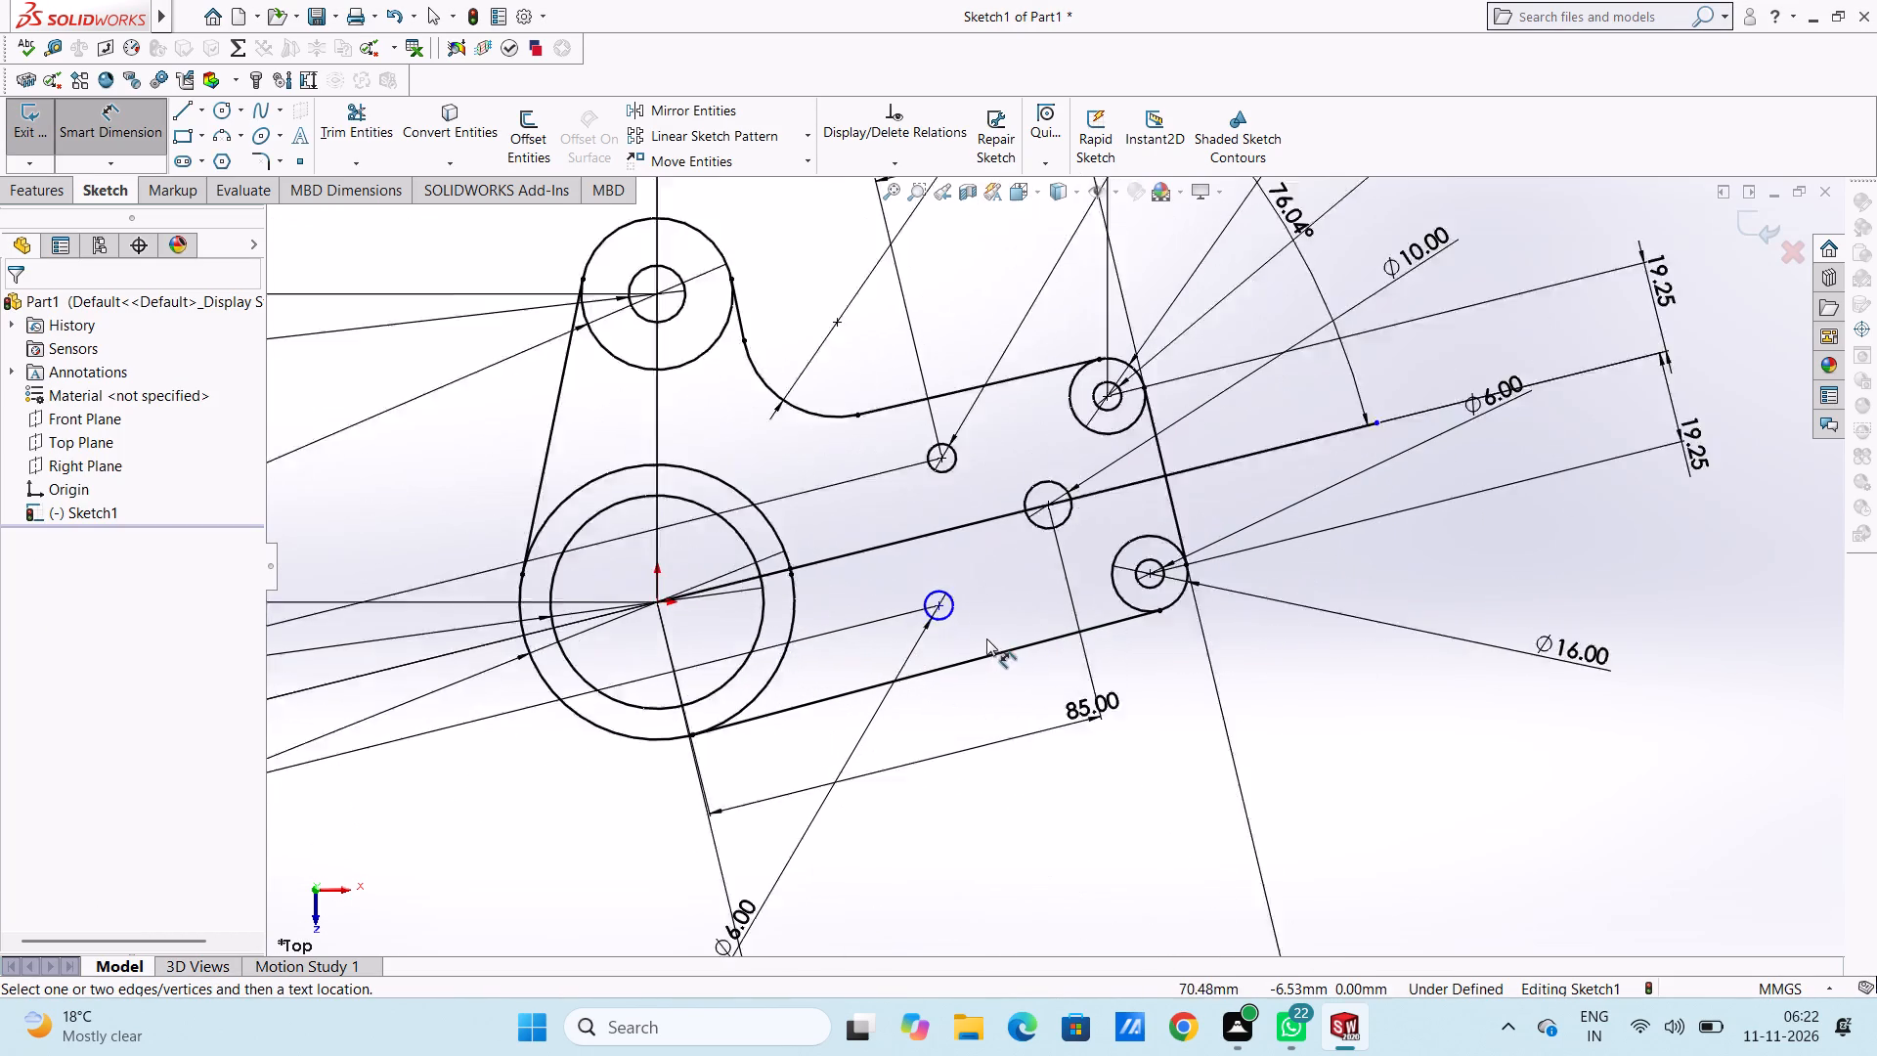
{"action": "scroll", "coordinate": [986, 638], "scroll_direction": "down", "scroll_amount": 2}
{"action": "left_click", "coordinate": [916, 567]}
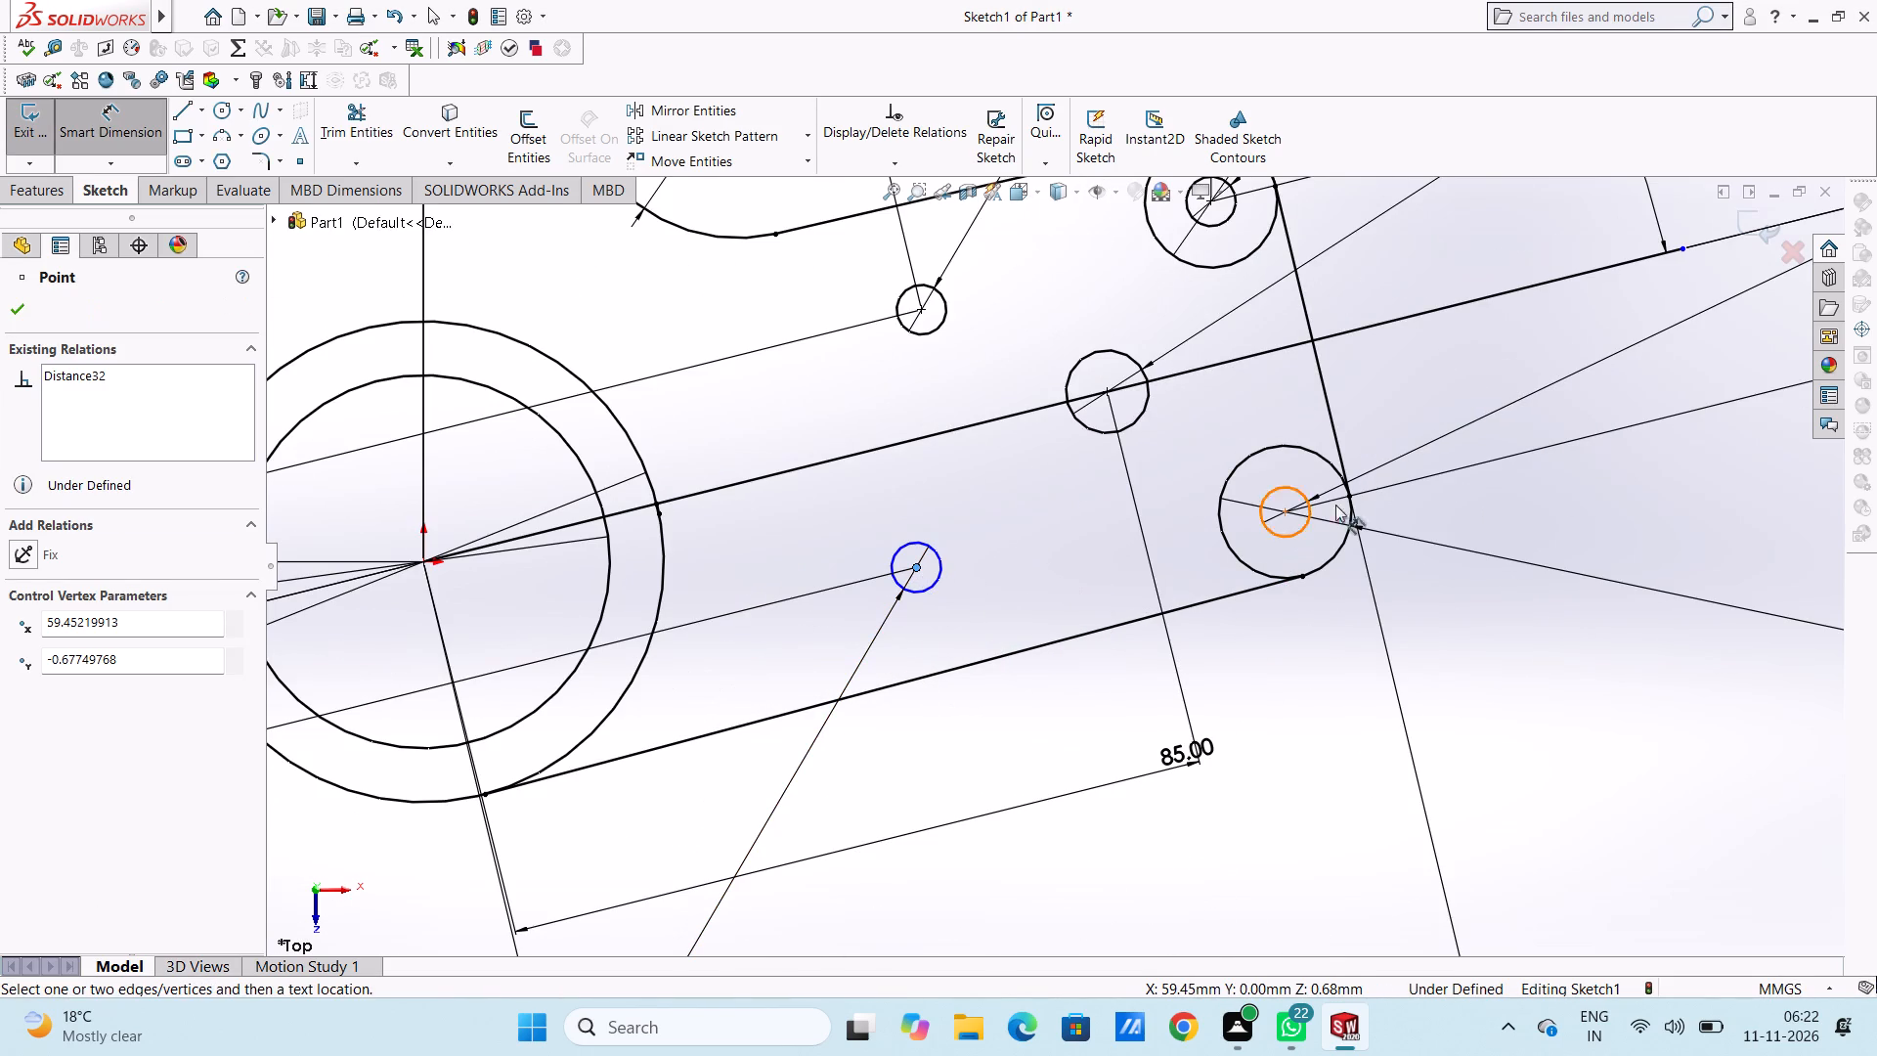
{"action": "left_click", "coordinate": [1336, 429]}
{"action": "scroll", "coordinate": [1339, 667], "scroll_direction": "up", "scroll_amount": 4}
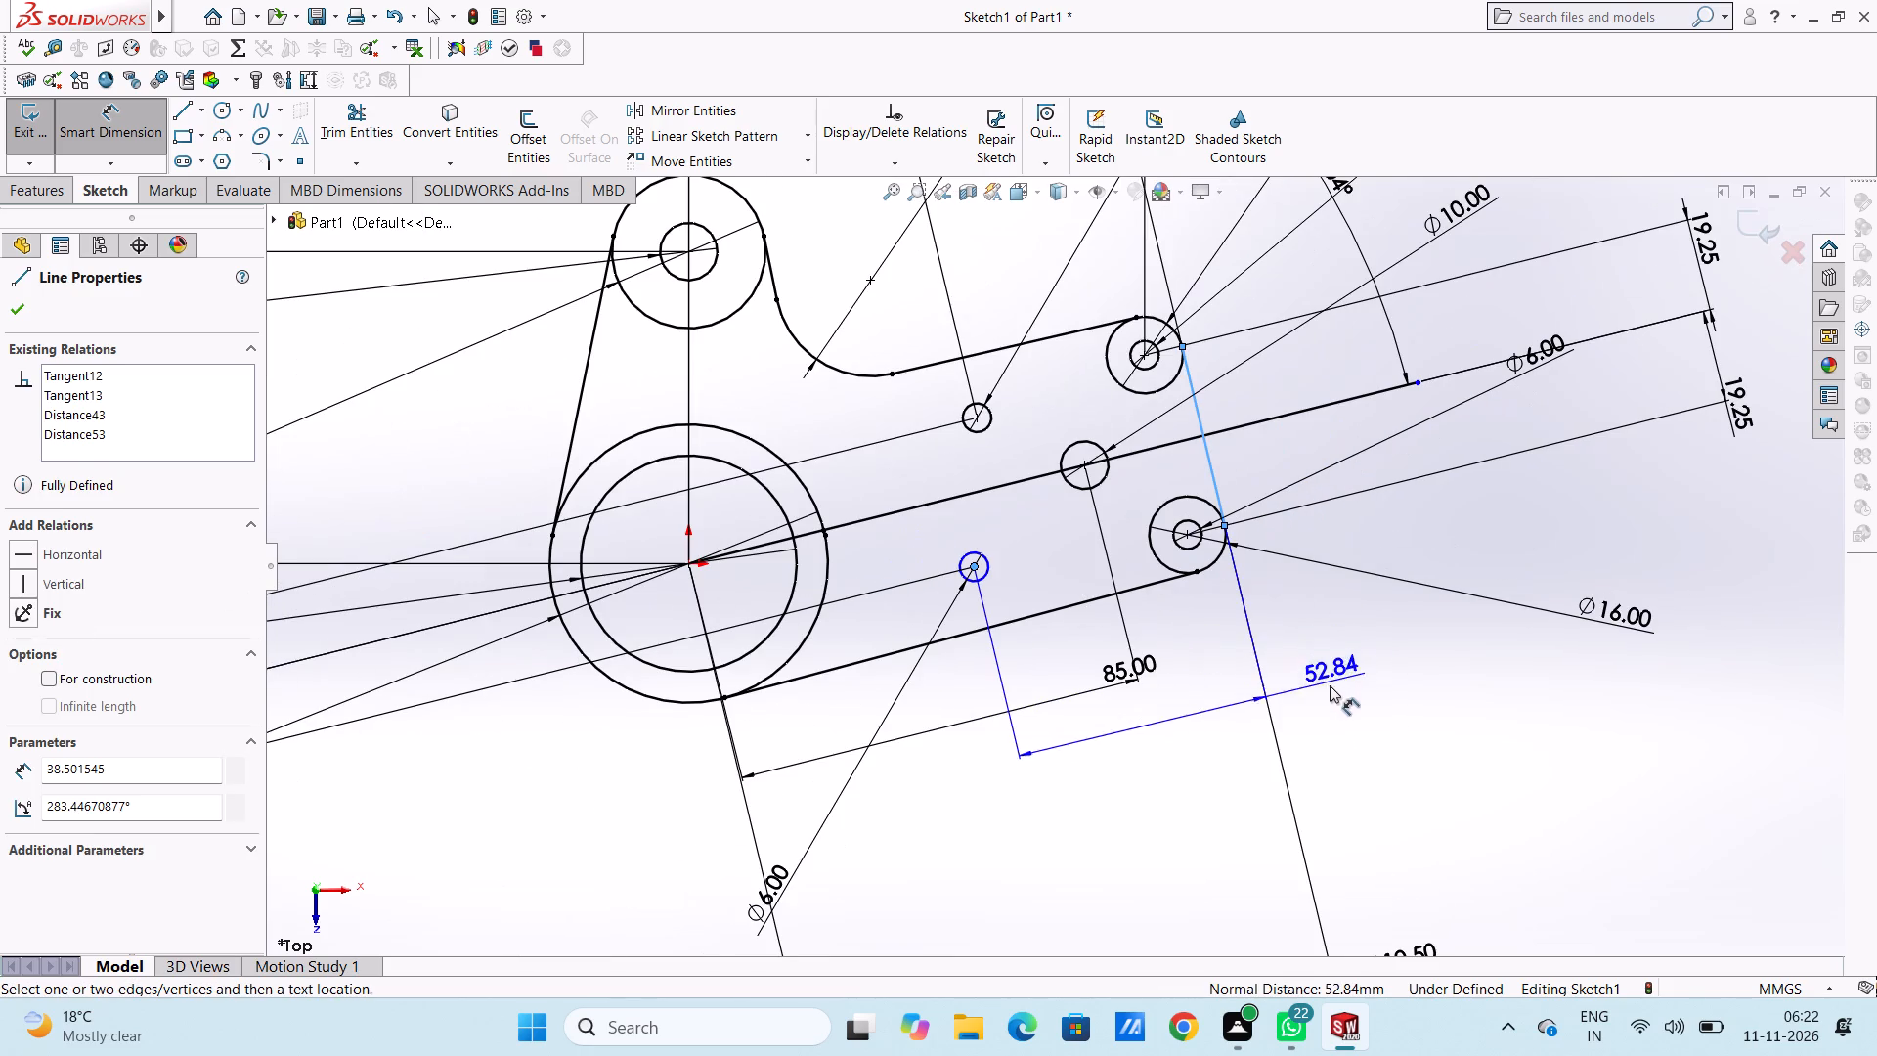
{"action": "left_click", "coordinate": [1252, 845]}
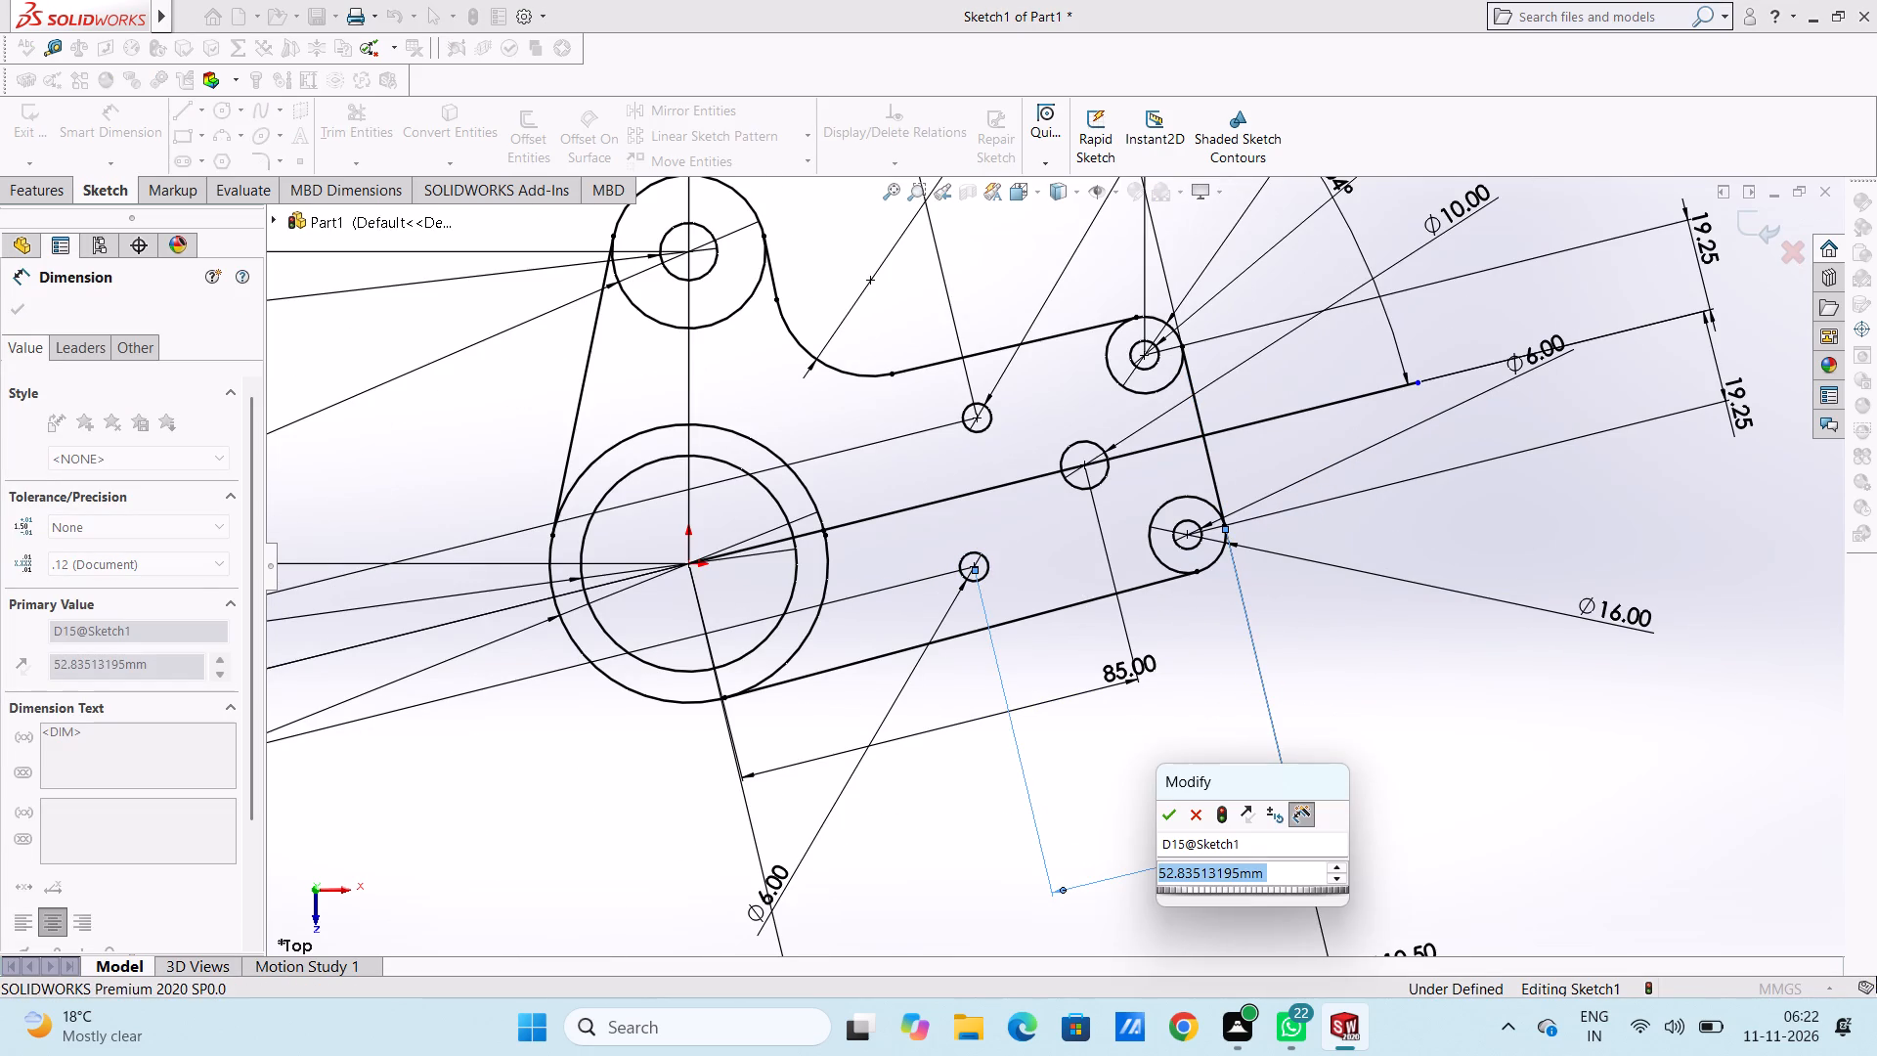
{"action": "type", "text": "45"}
{"action": "key", "text": "Return"}
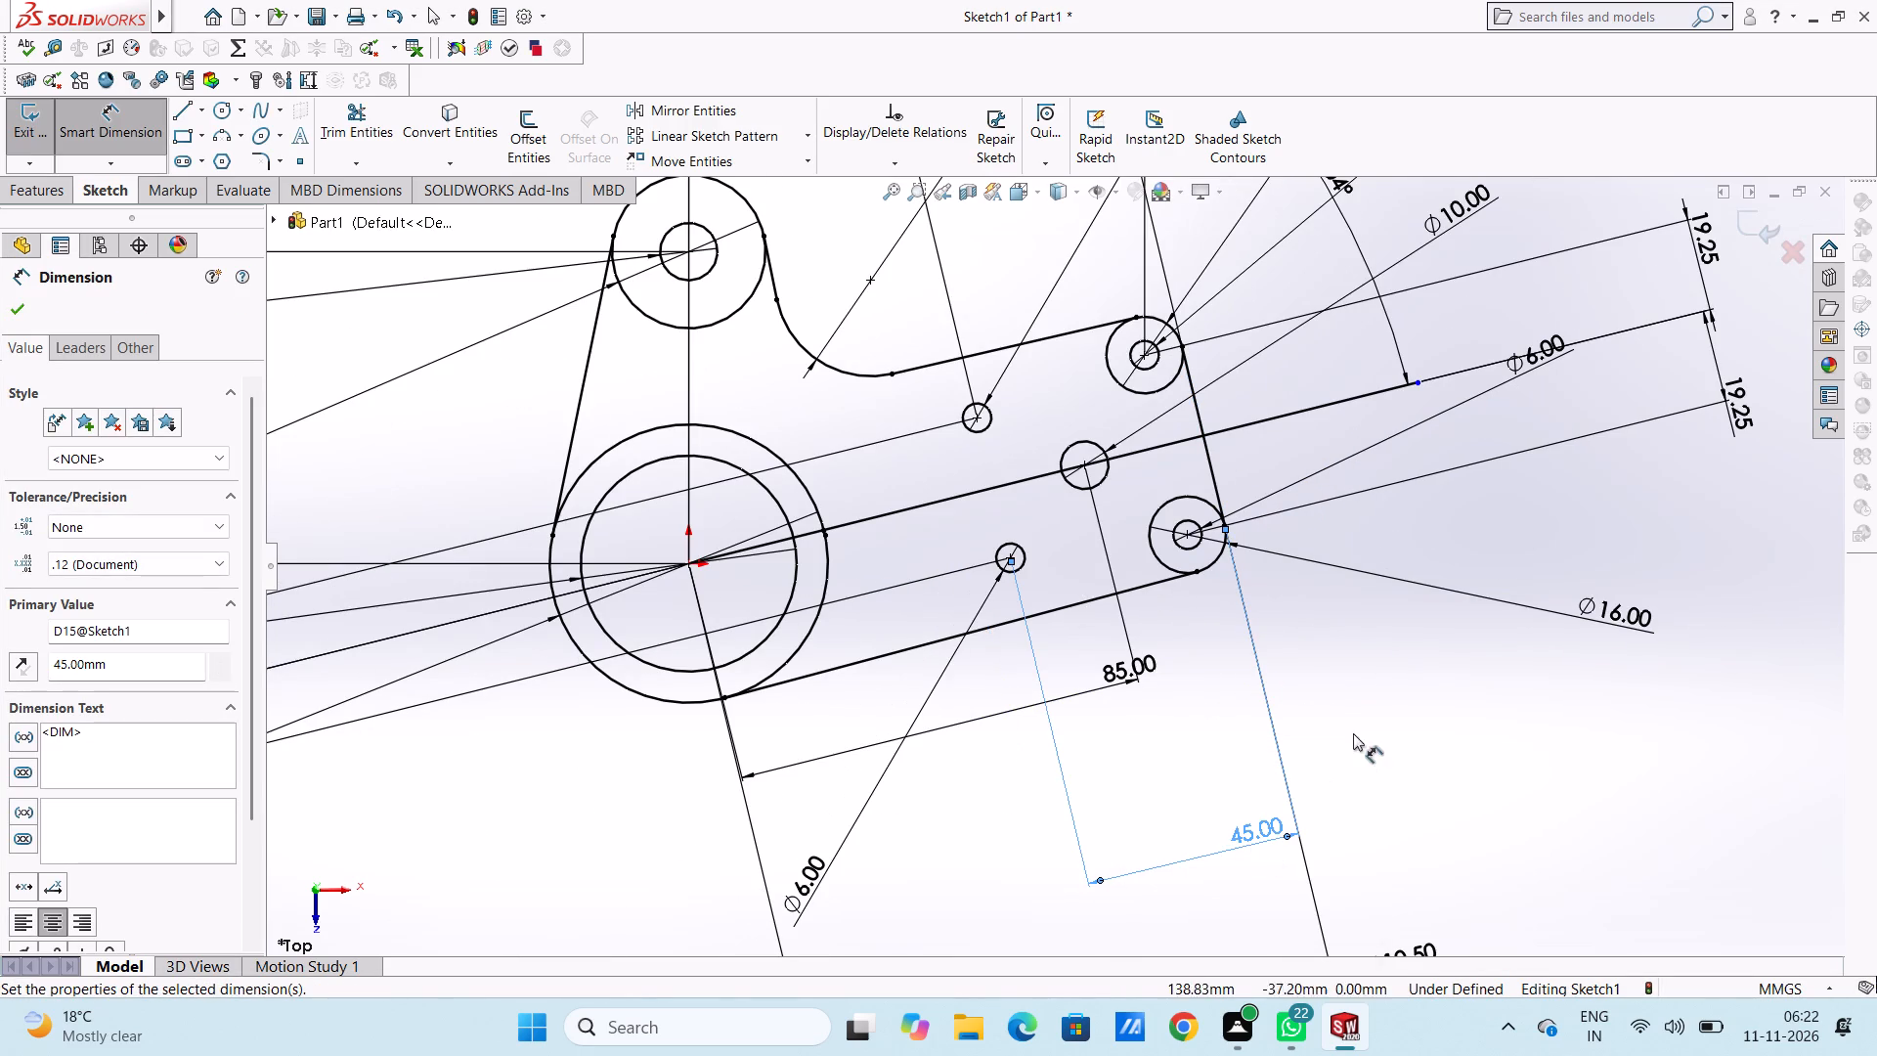
Delete the slanted line running from the origin through the Ø10 hole, together with its associated dimensions.
{"action": "left_click", "coordinate": [1199, 753]}
{"action": "scroll", "coordinate": [1199, 753], "scroll_direction": "up", "scroll_amount": 5}
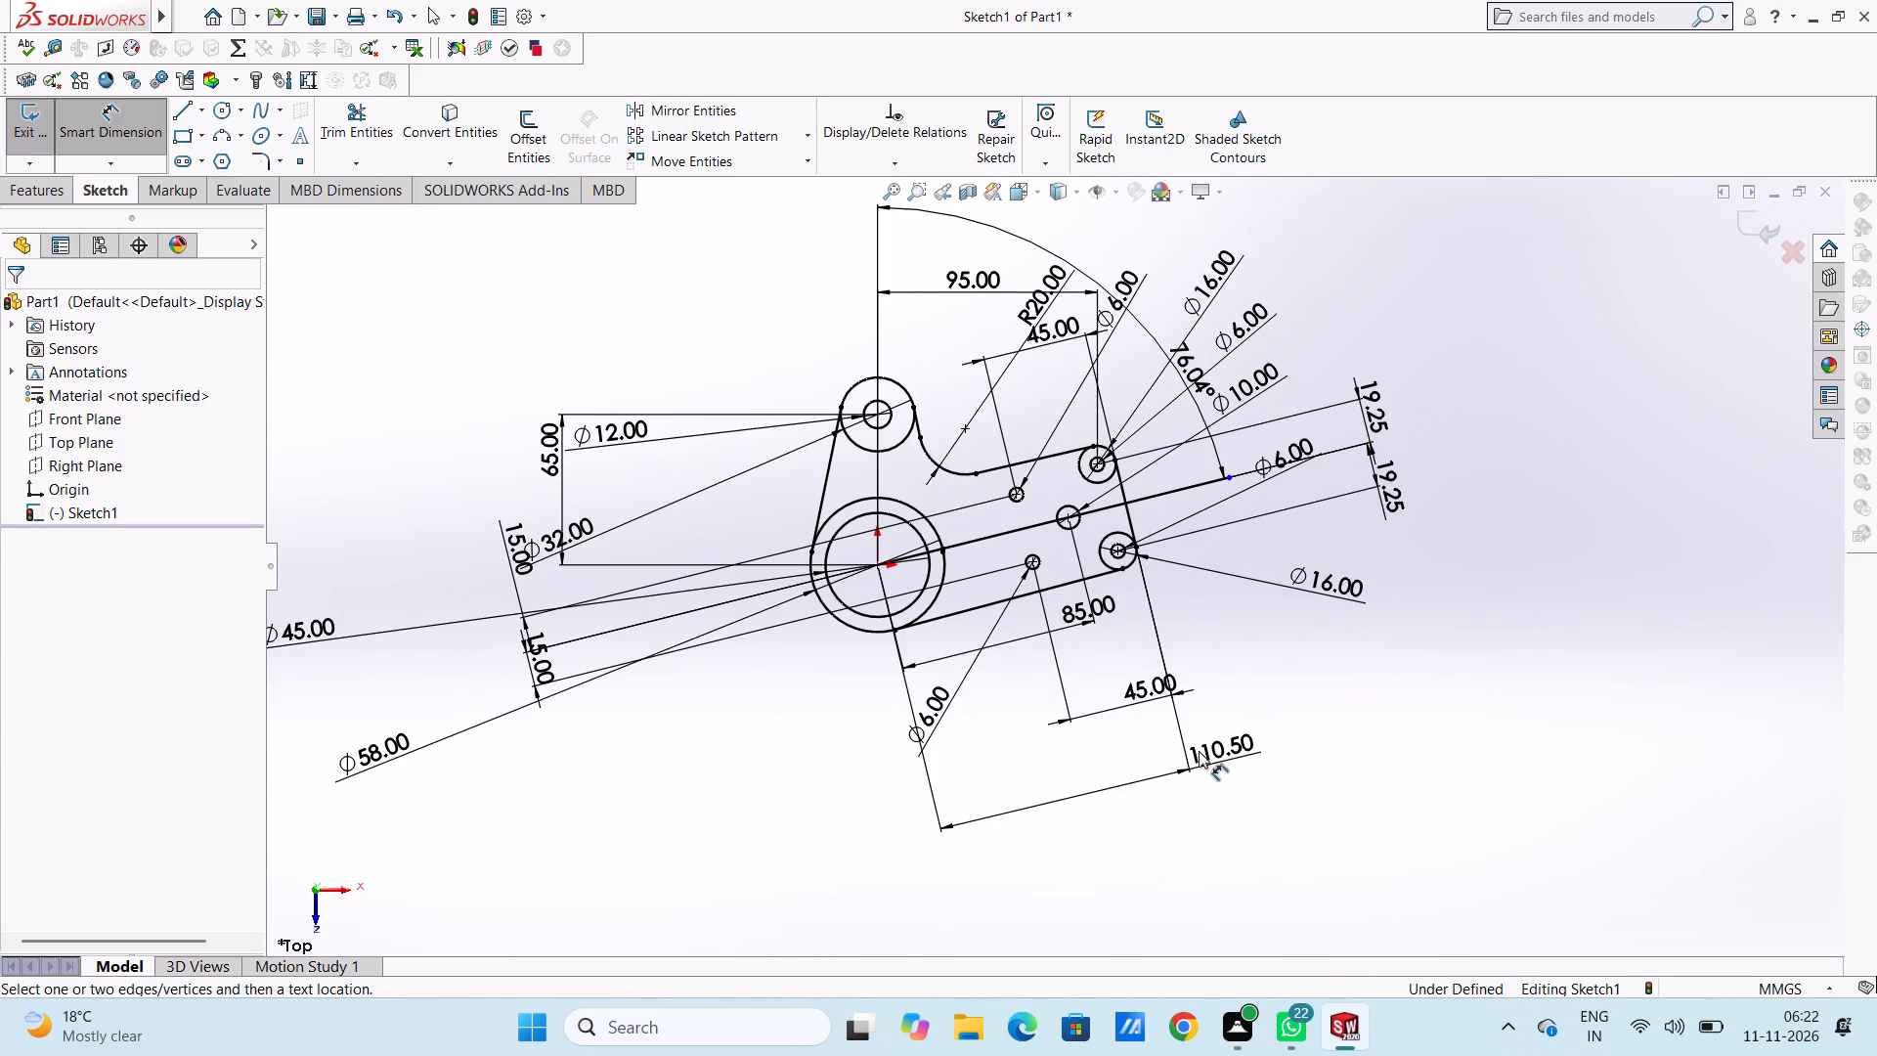
{"action": "left_click", "coordinate": [123, 139]}
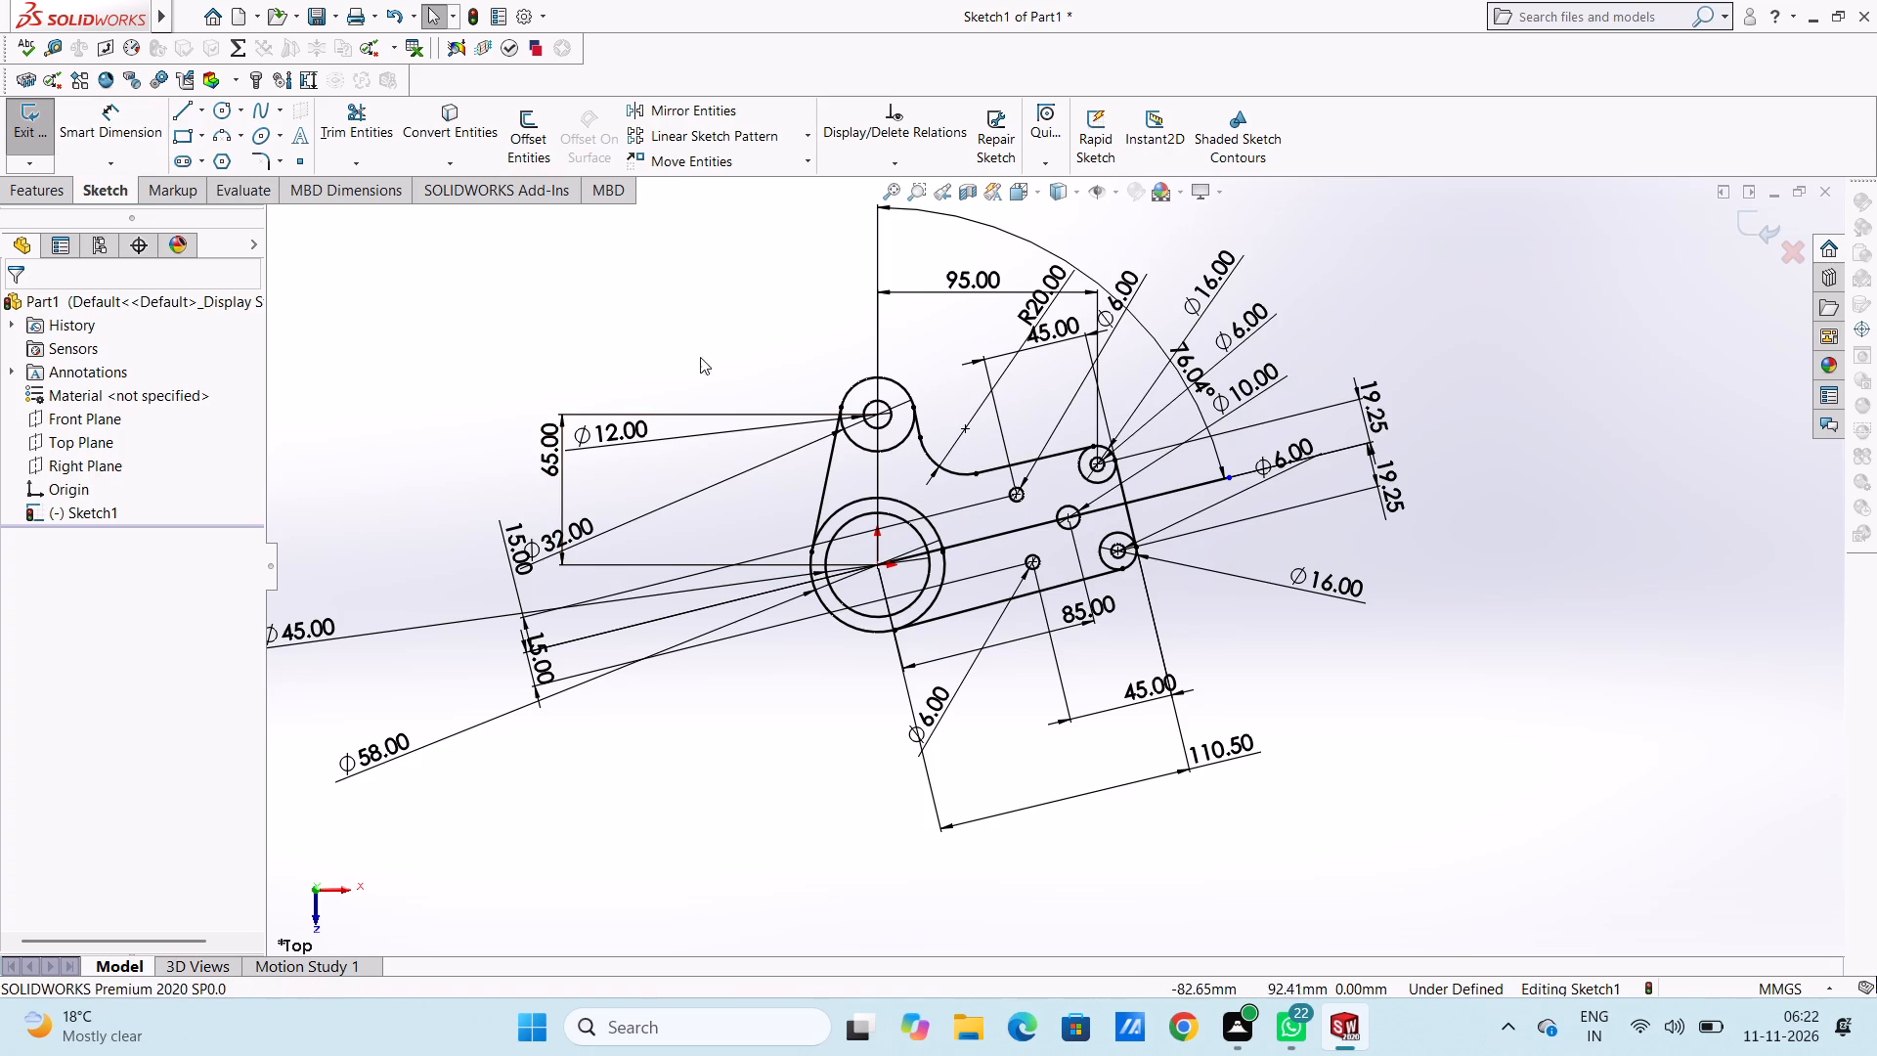
{"action": "scroll", "coordinate": [789, 336], "scroll_direction": "down", "scroll_amount": 2}
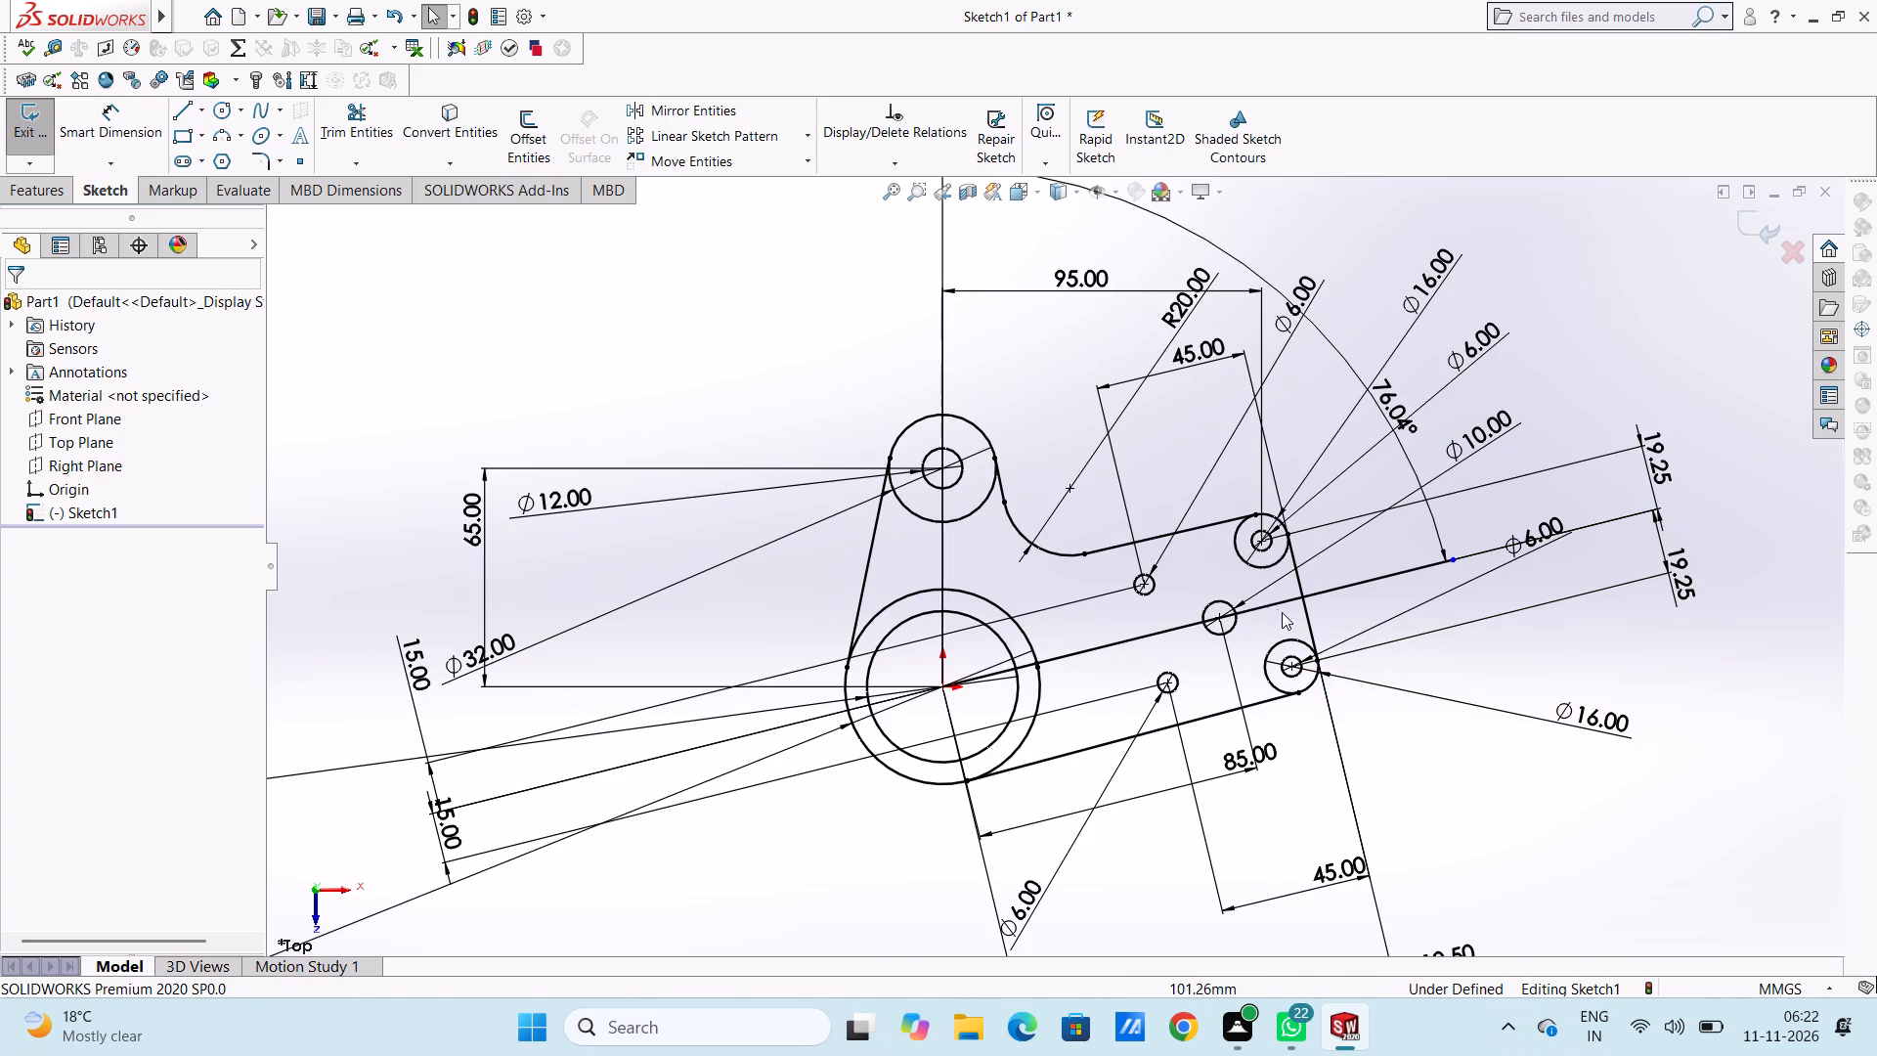
{"action": "left_click", "coordinate": [1271, 603]}
{"action": "right_click", "coordinate": [645, 324]}
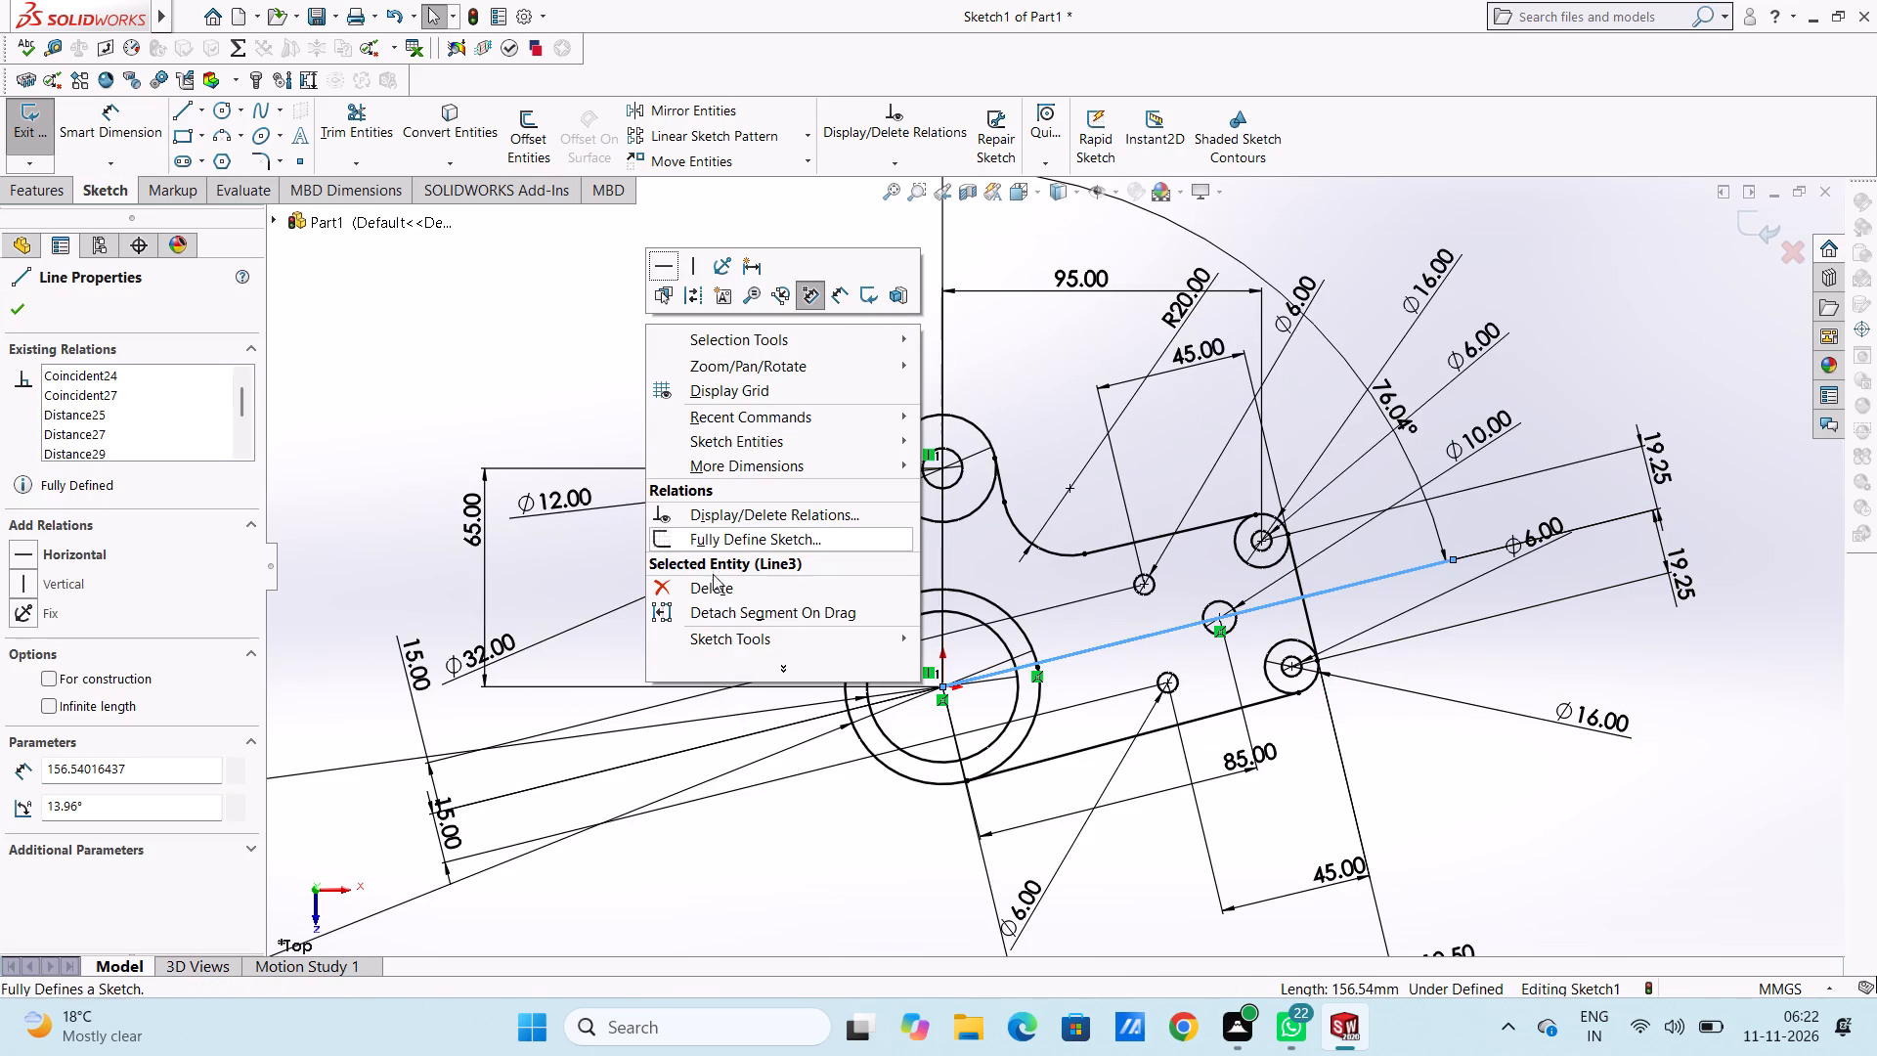
{"action": "left_click", "coordinate": [713, 580]}
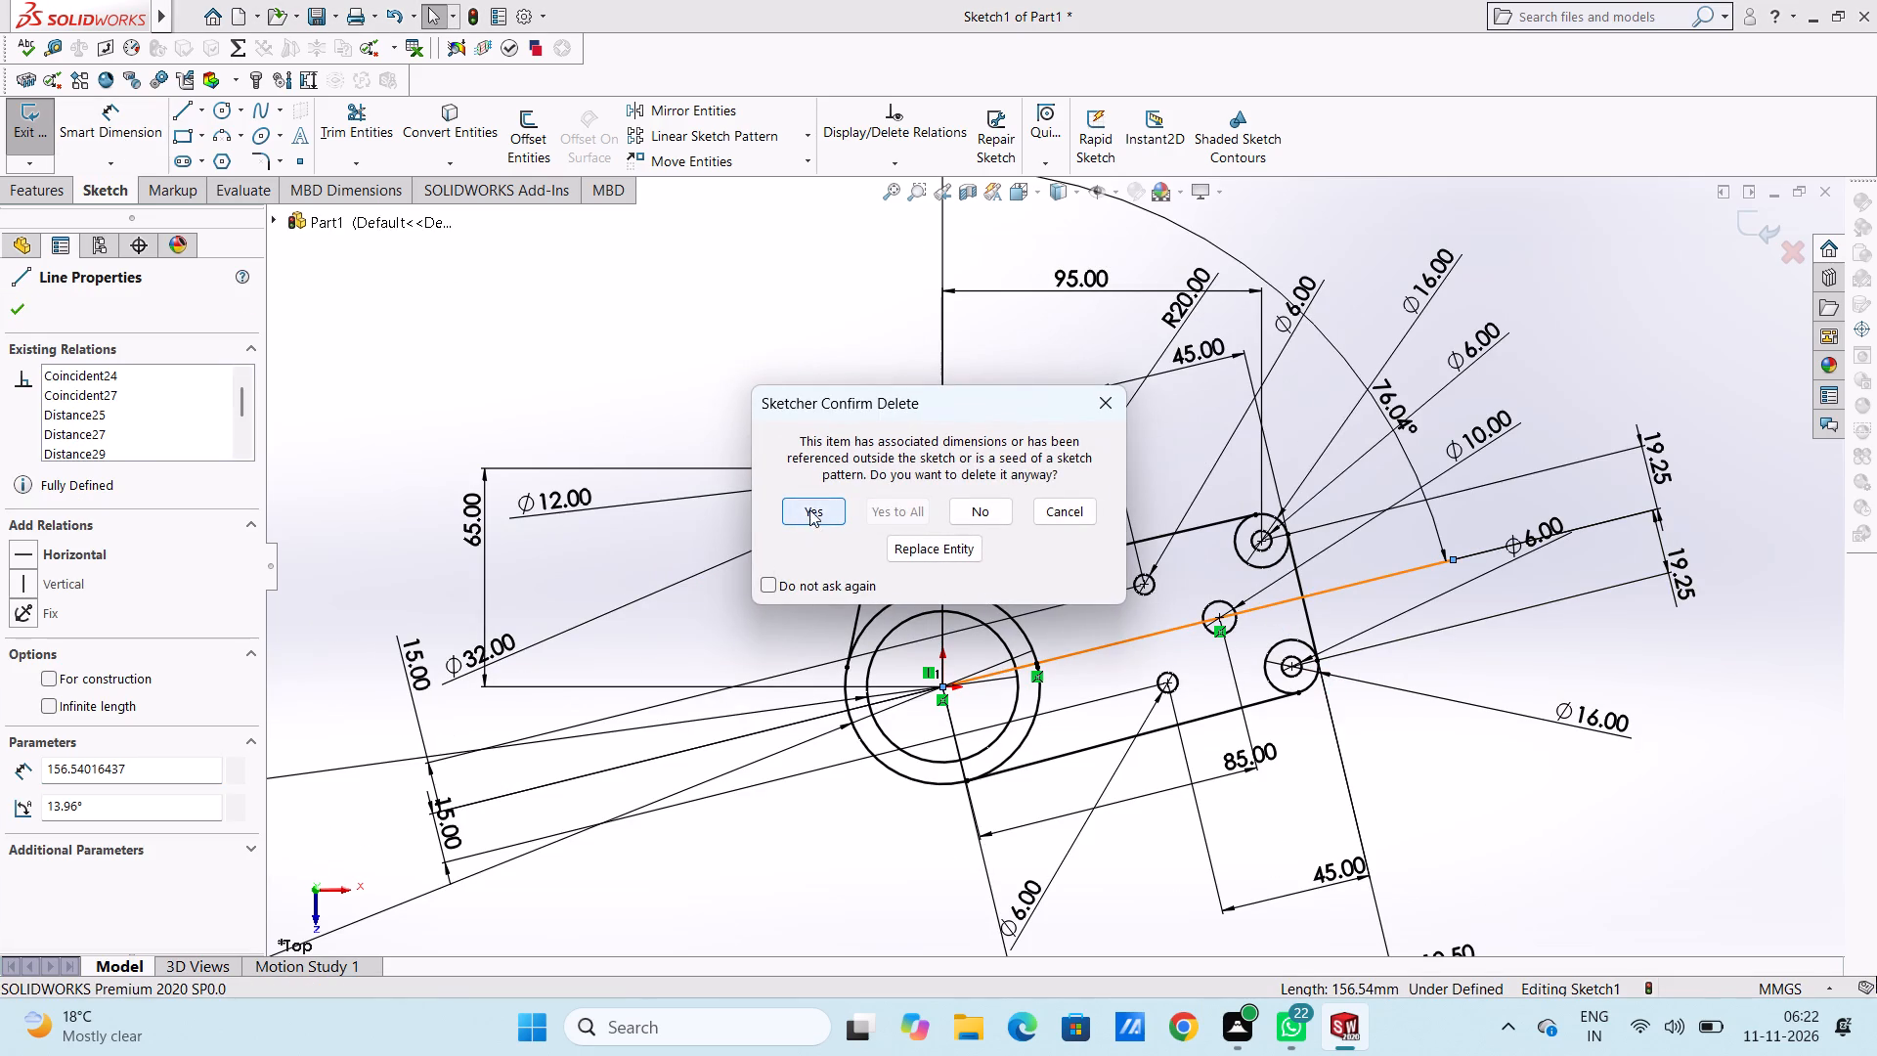
{"action": "left_click", "coordinate": [809, 509]}
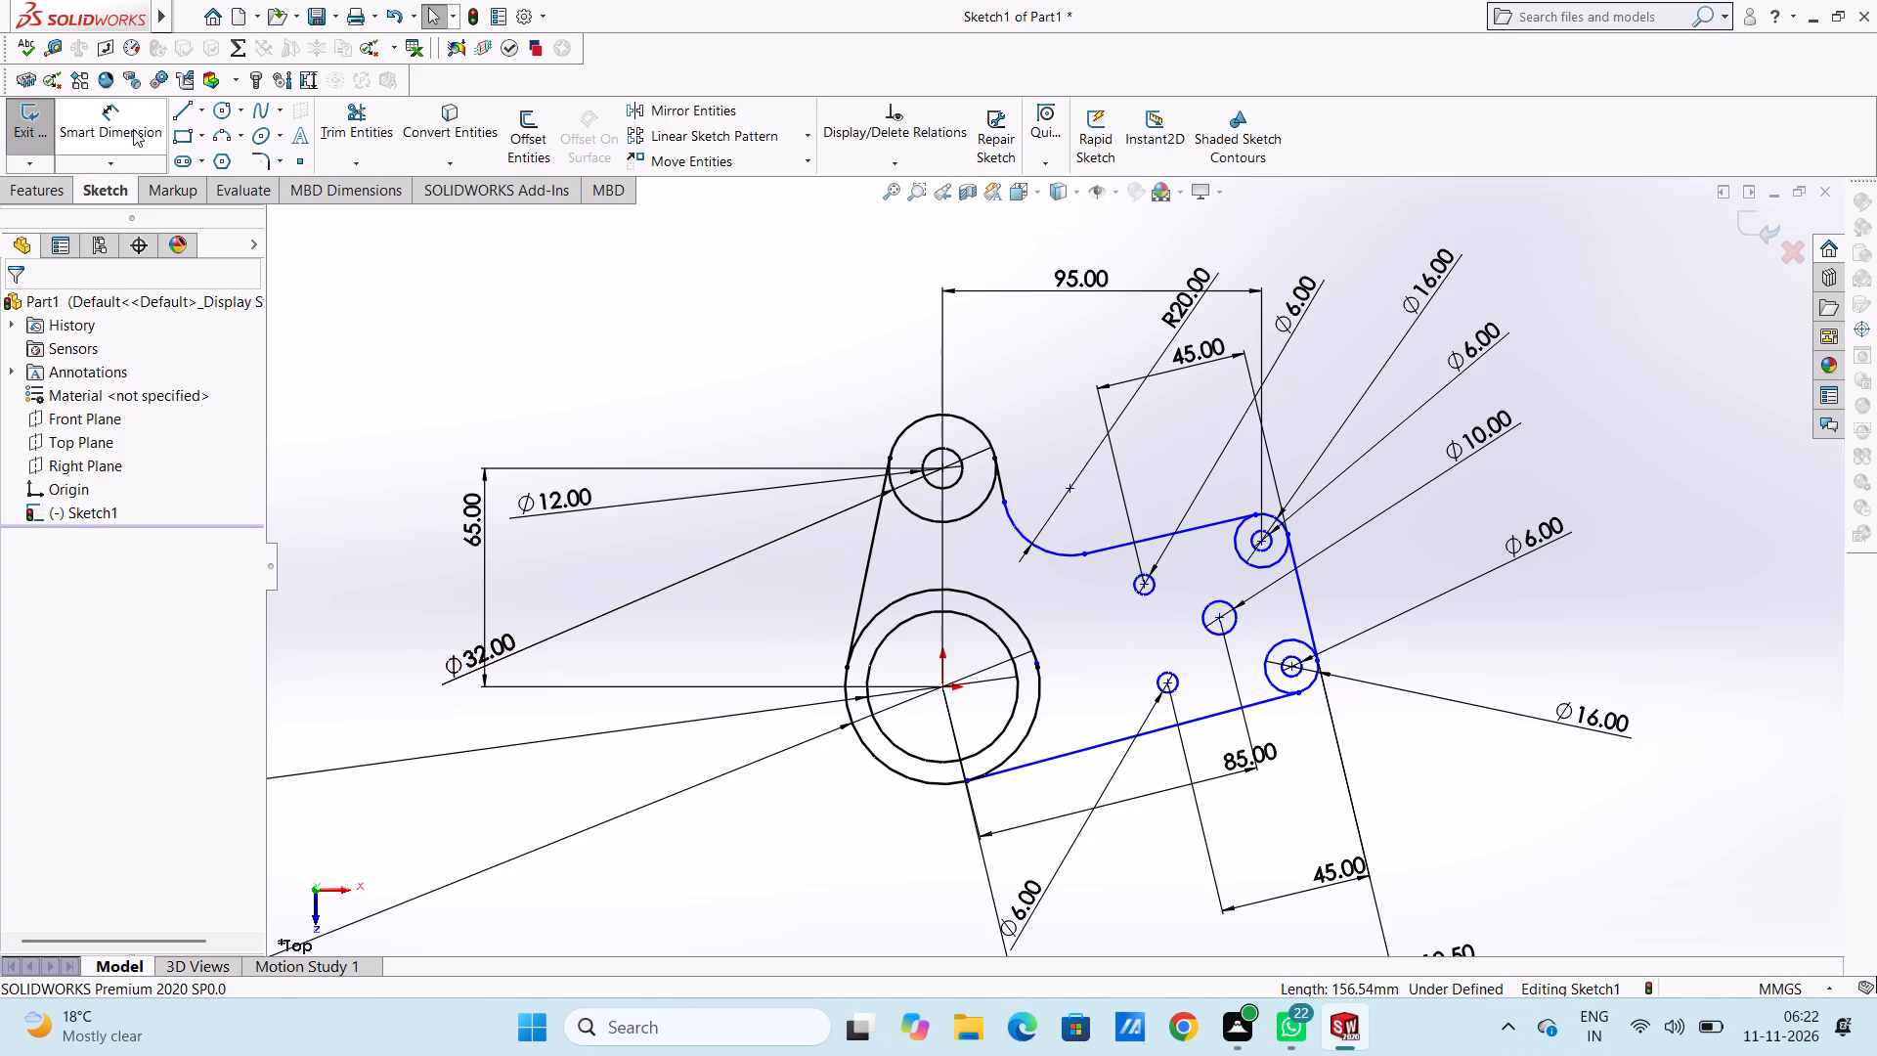
Dimension the upper inner Ø6 hole's centre vertically and horizontally from the origin.
{"action": "left_click", "coordinate": [133, 128]}
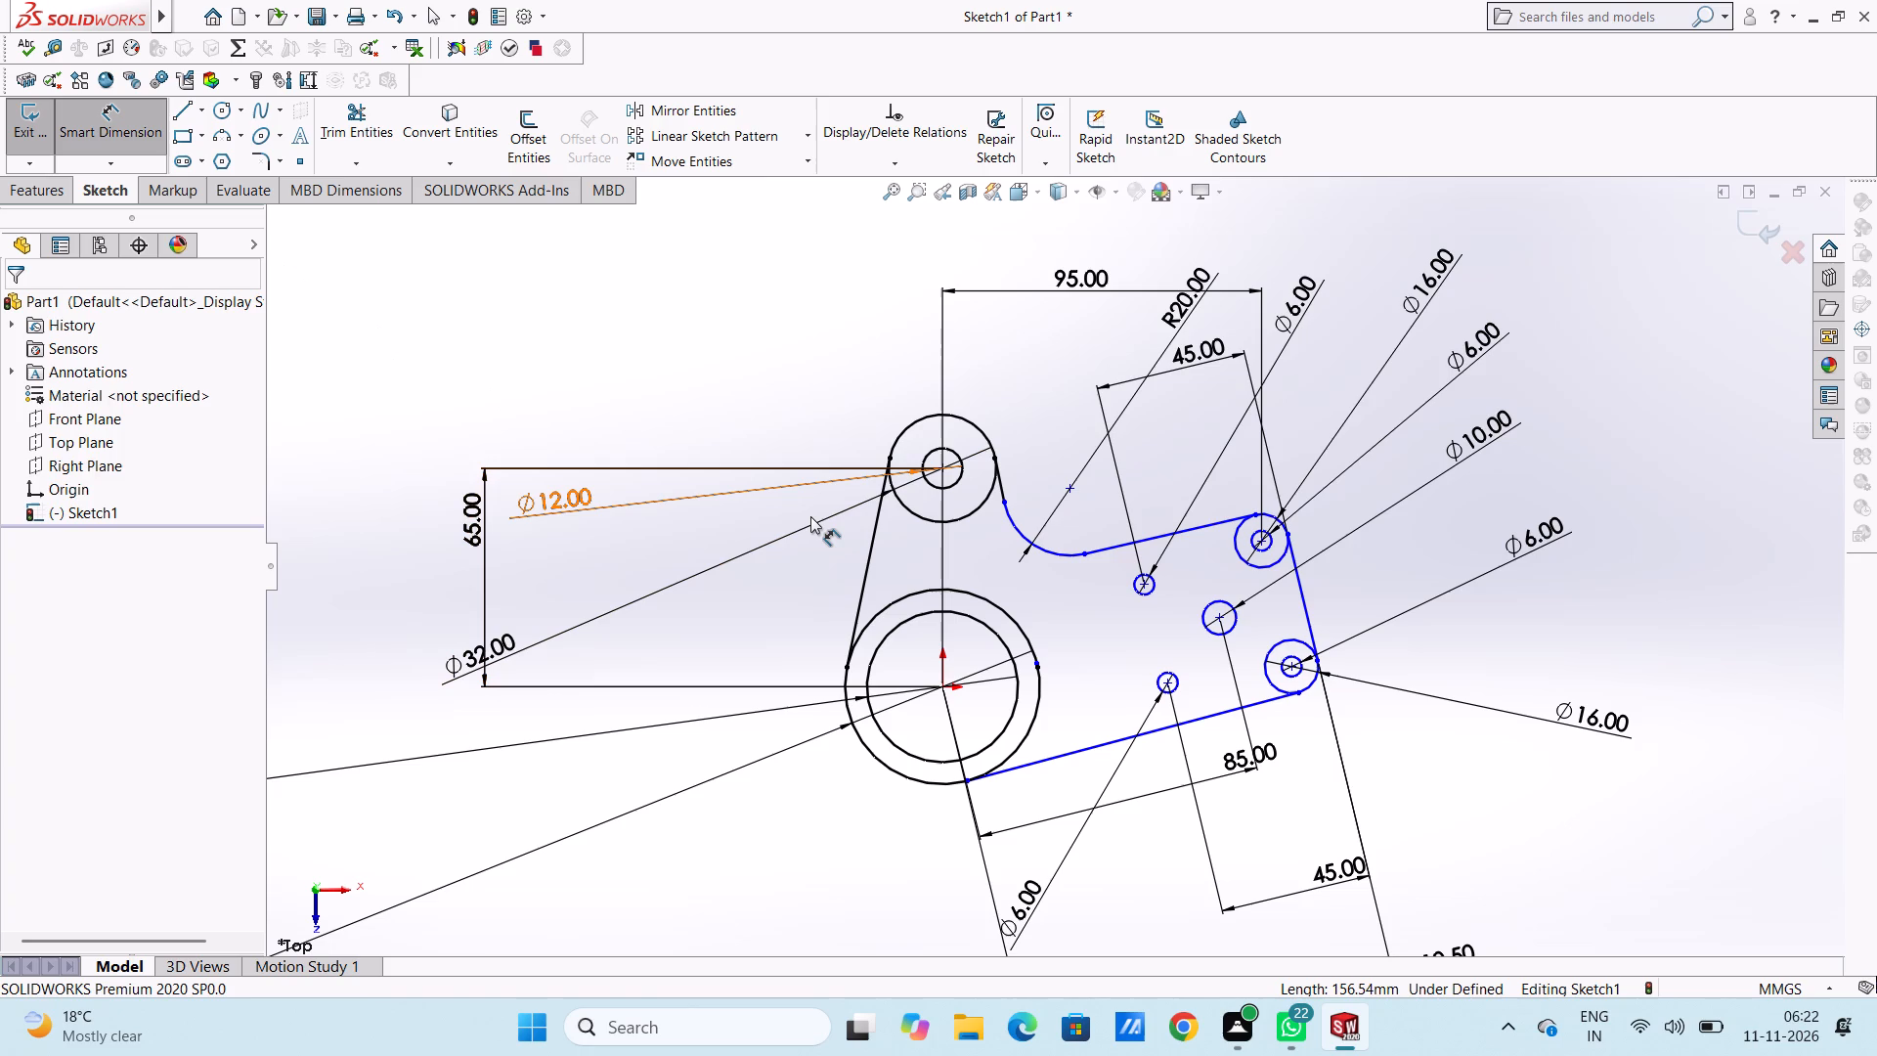
{"action": "left_click", "coordinate": [946, 688]}
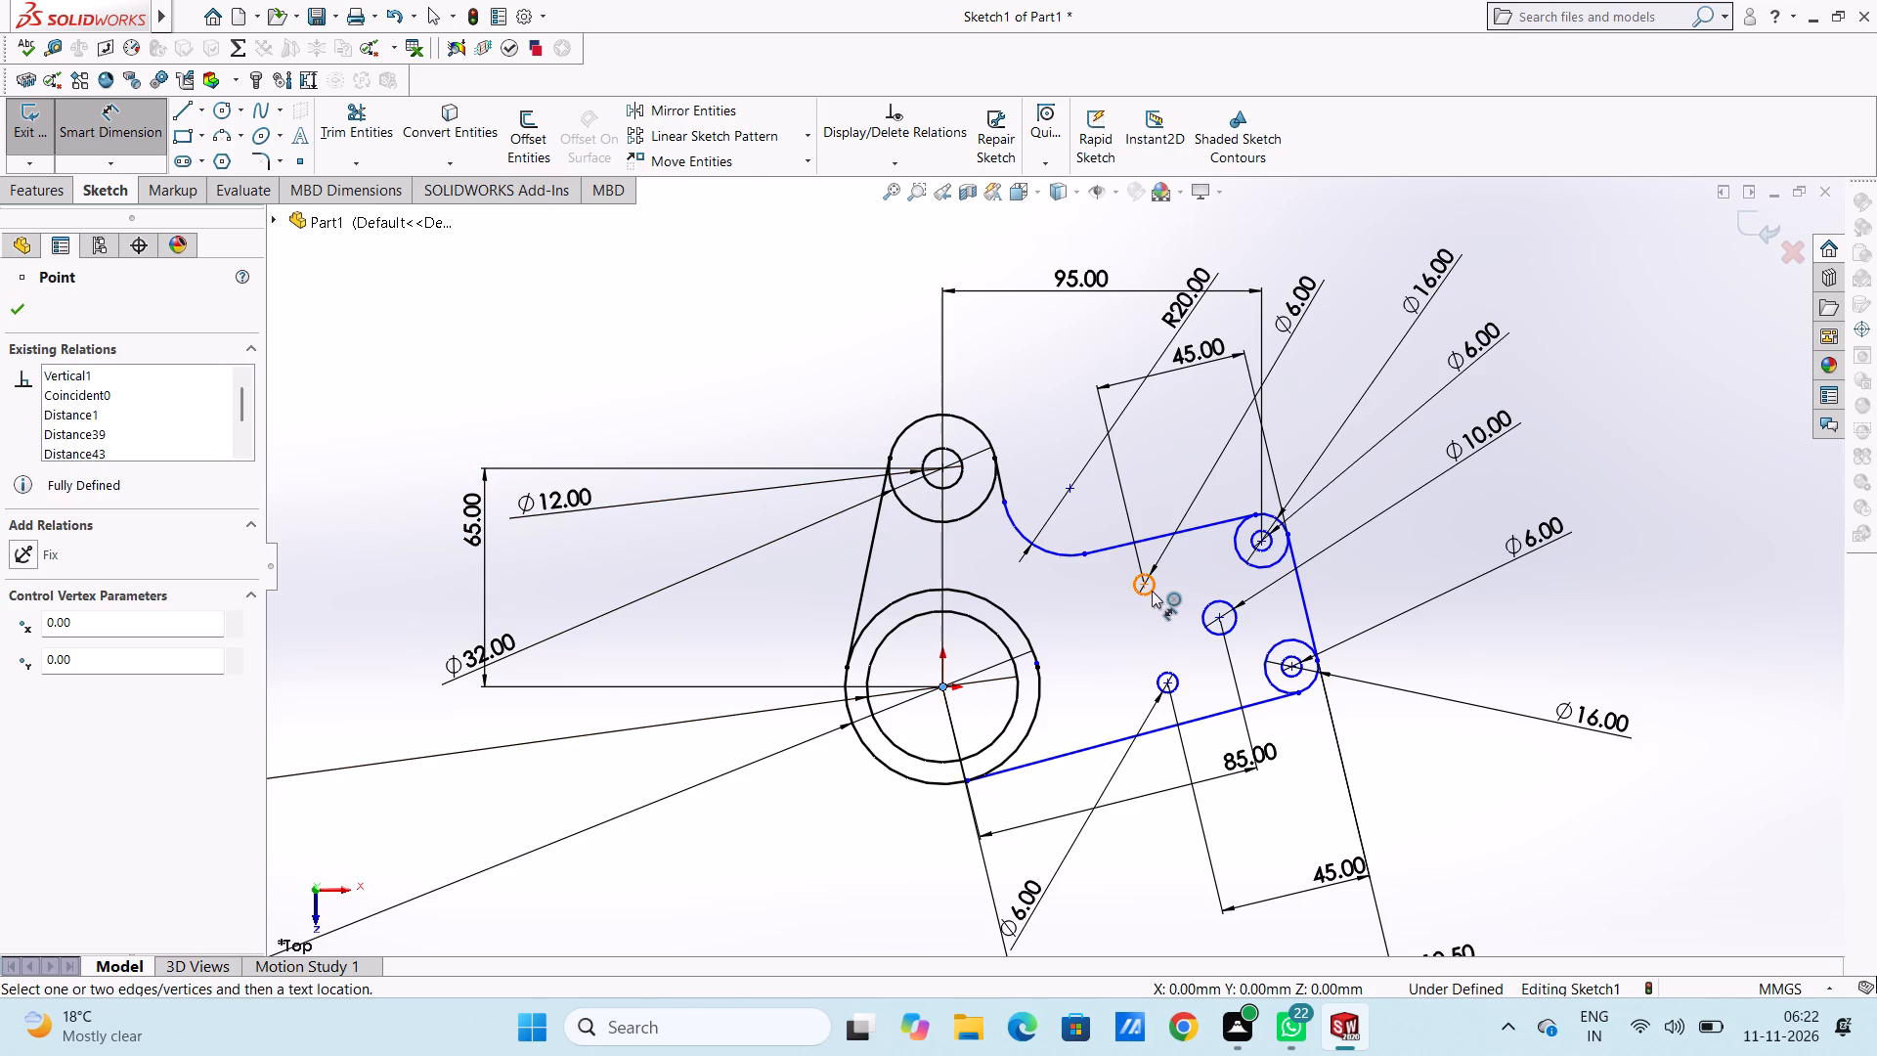
{"action": "left_click", "coordinate": [1149, 585]}
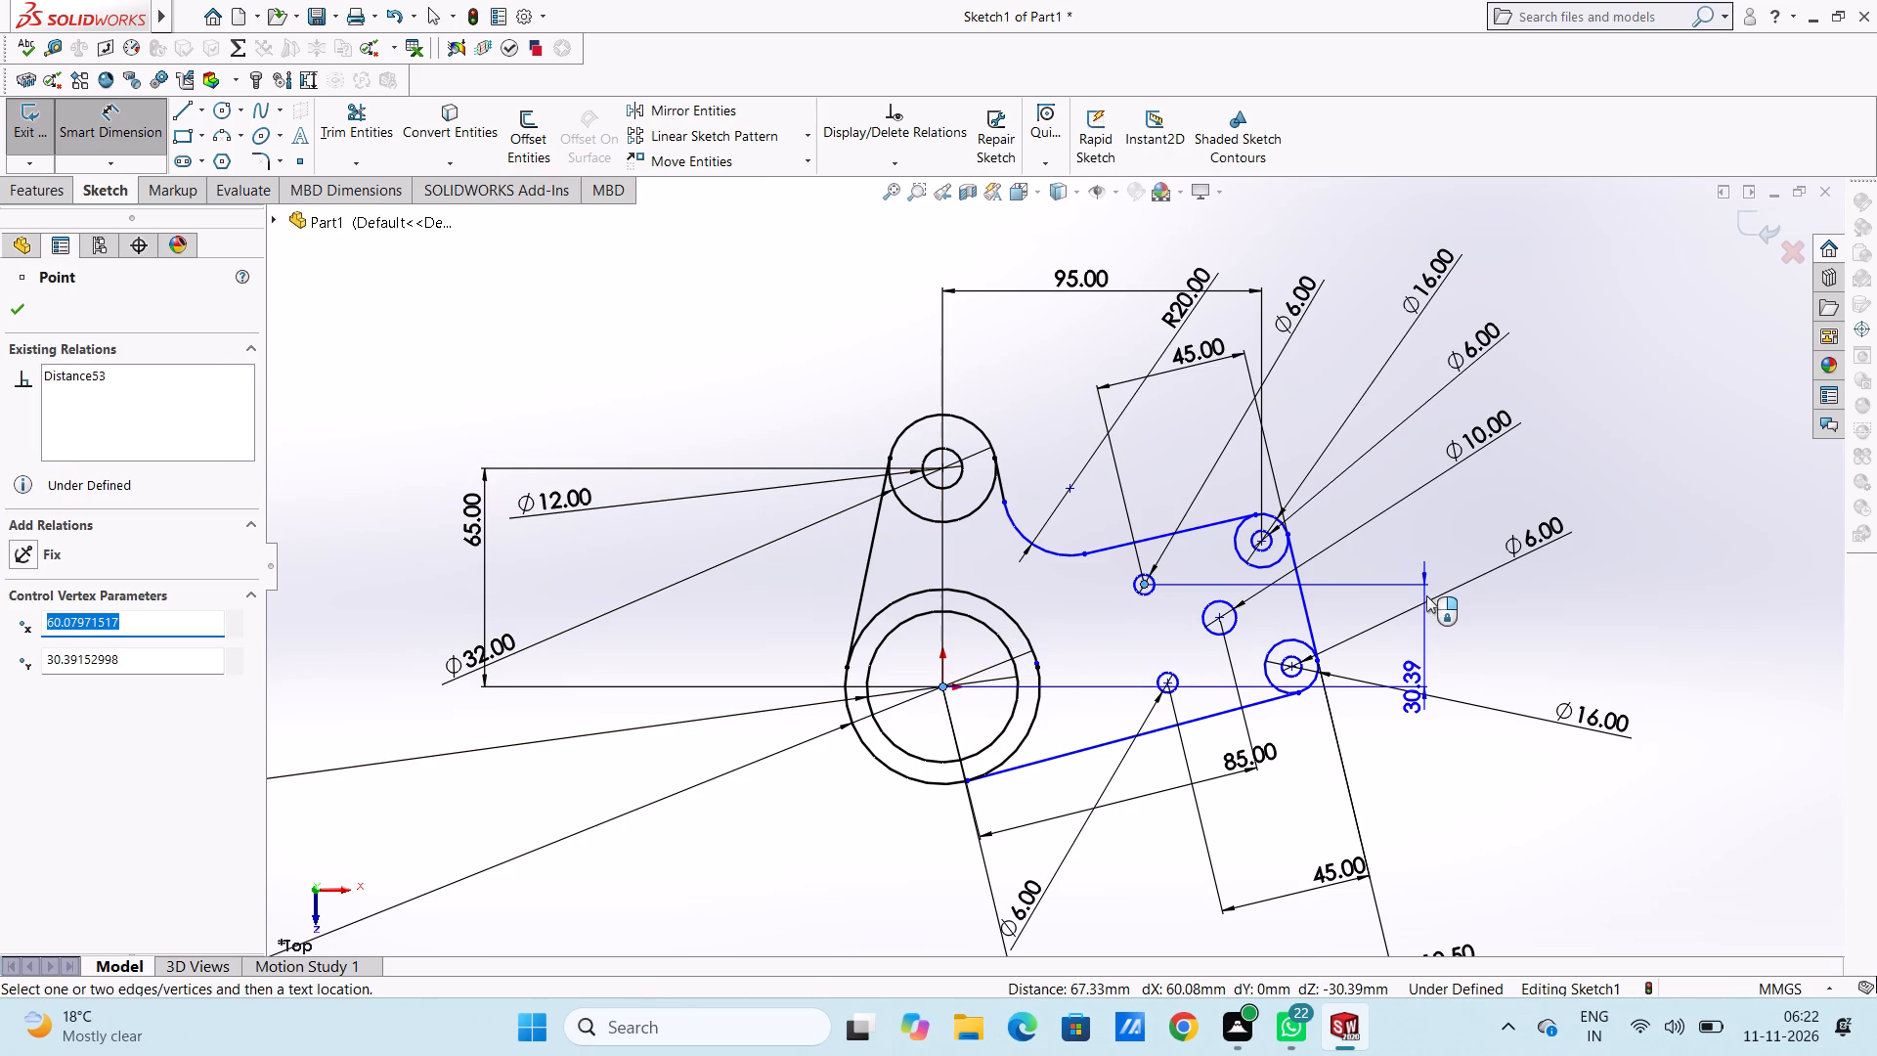
{"action": "left_click", "coordinate": [1640, 624]}
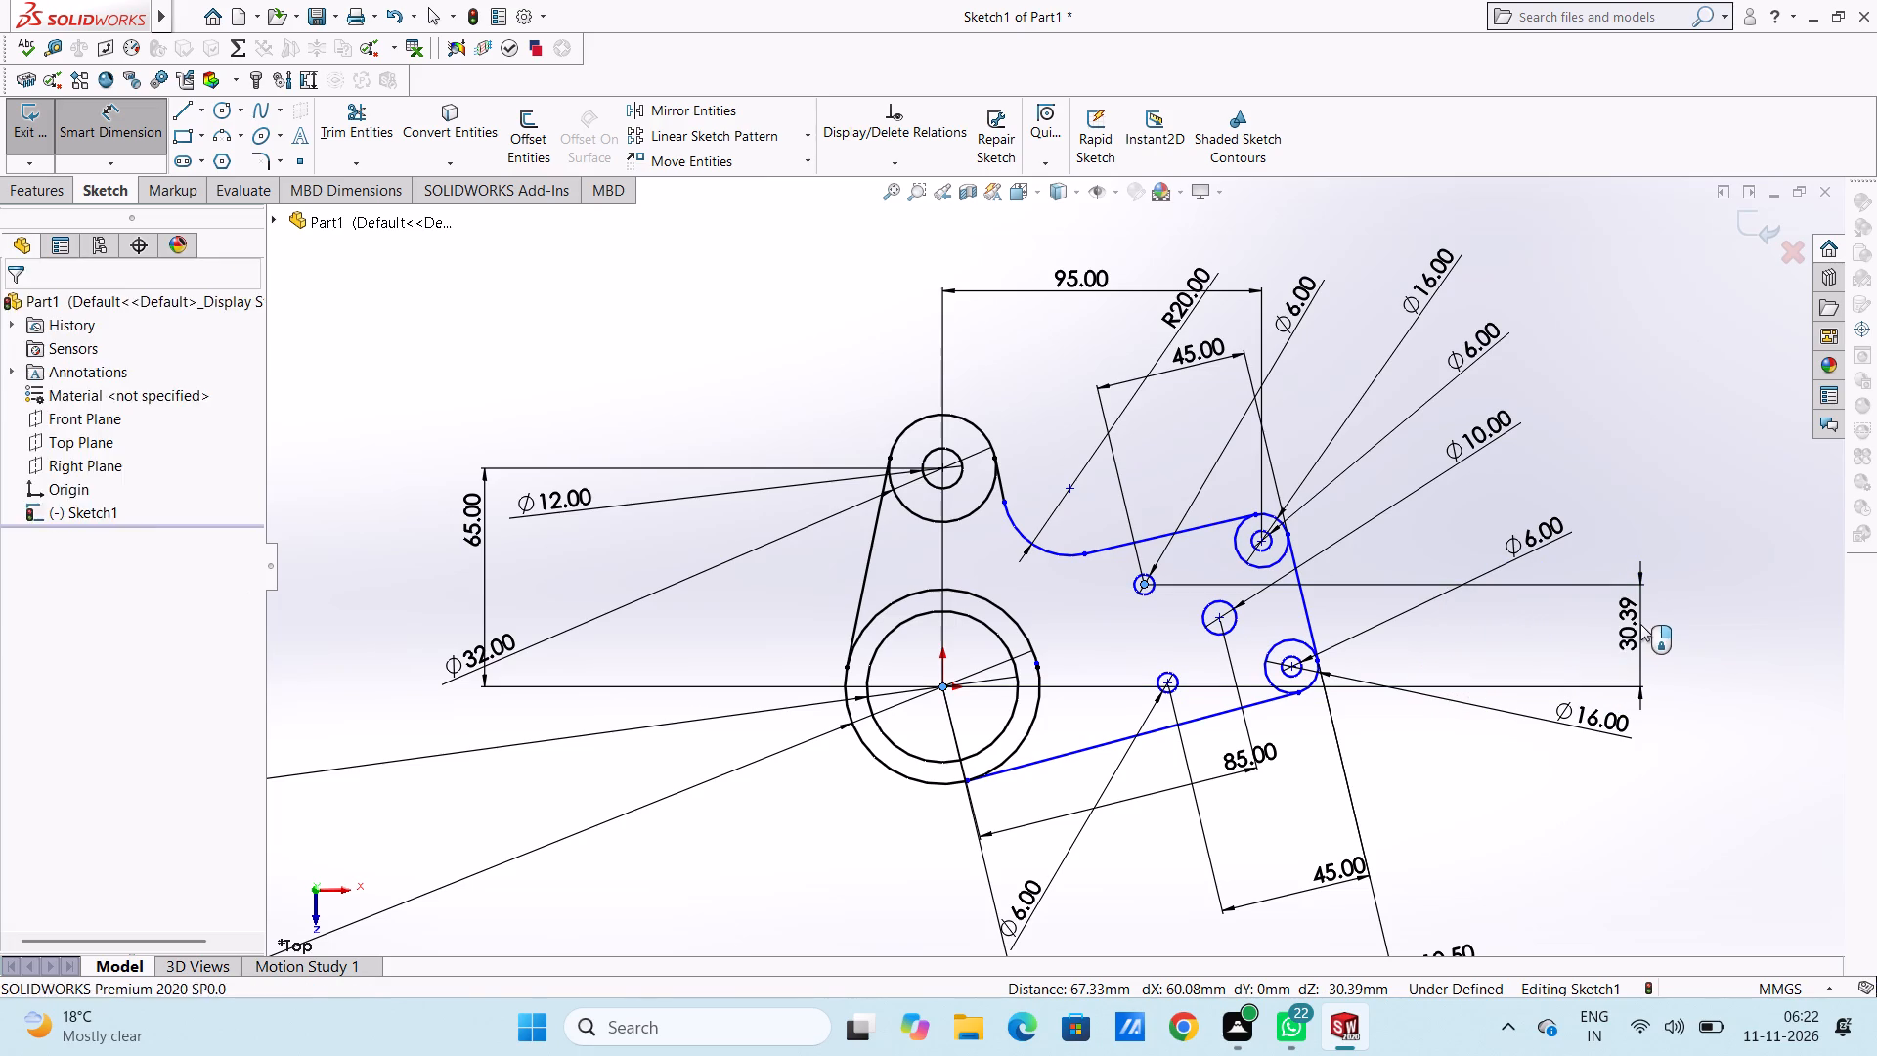
{"action": "left_click", "coordinate": [1556, 600]}
{"action": "left_click", "coordinate": [1505, 612]}
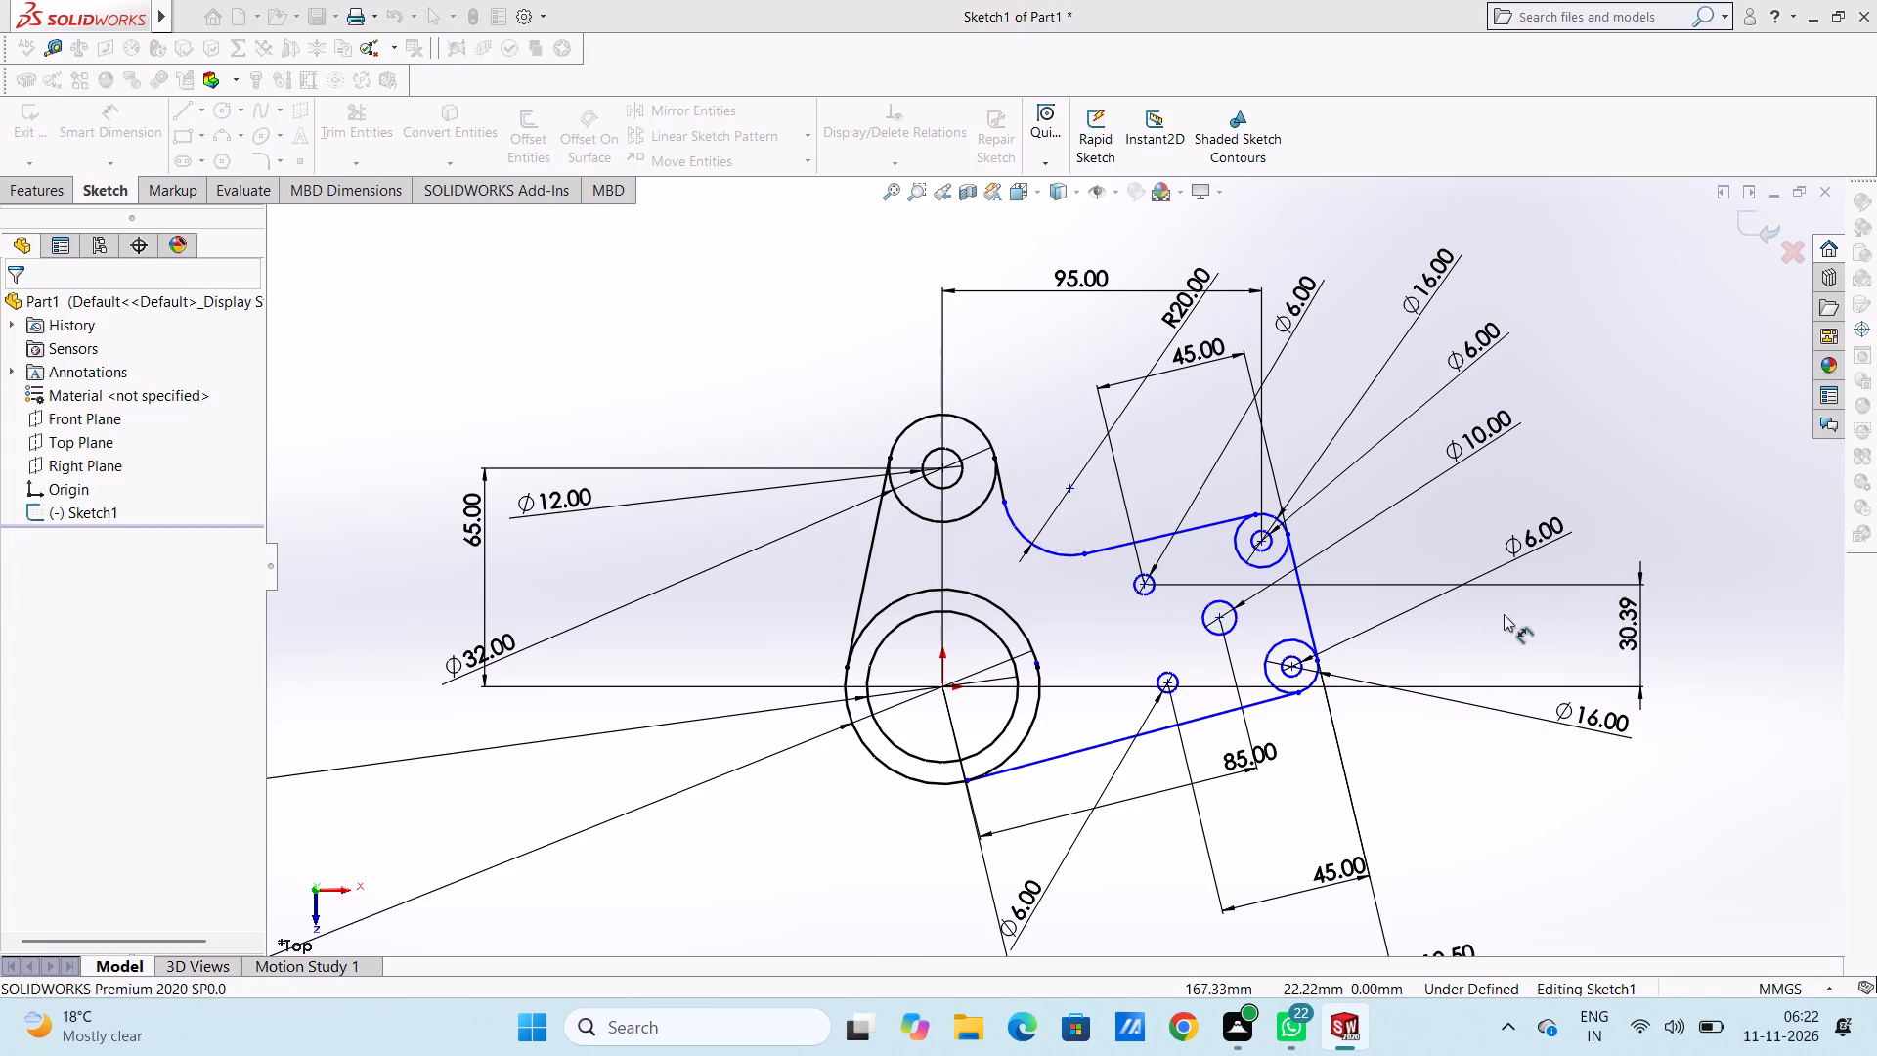
{"action": "left_click", "coordinate": [939, 686]}
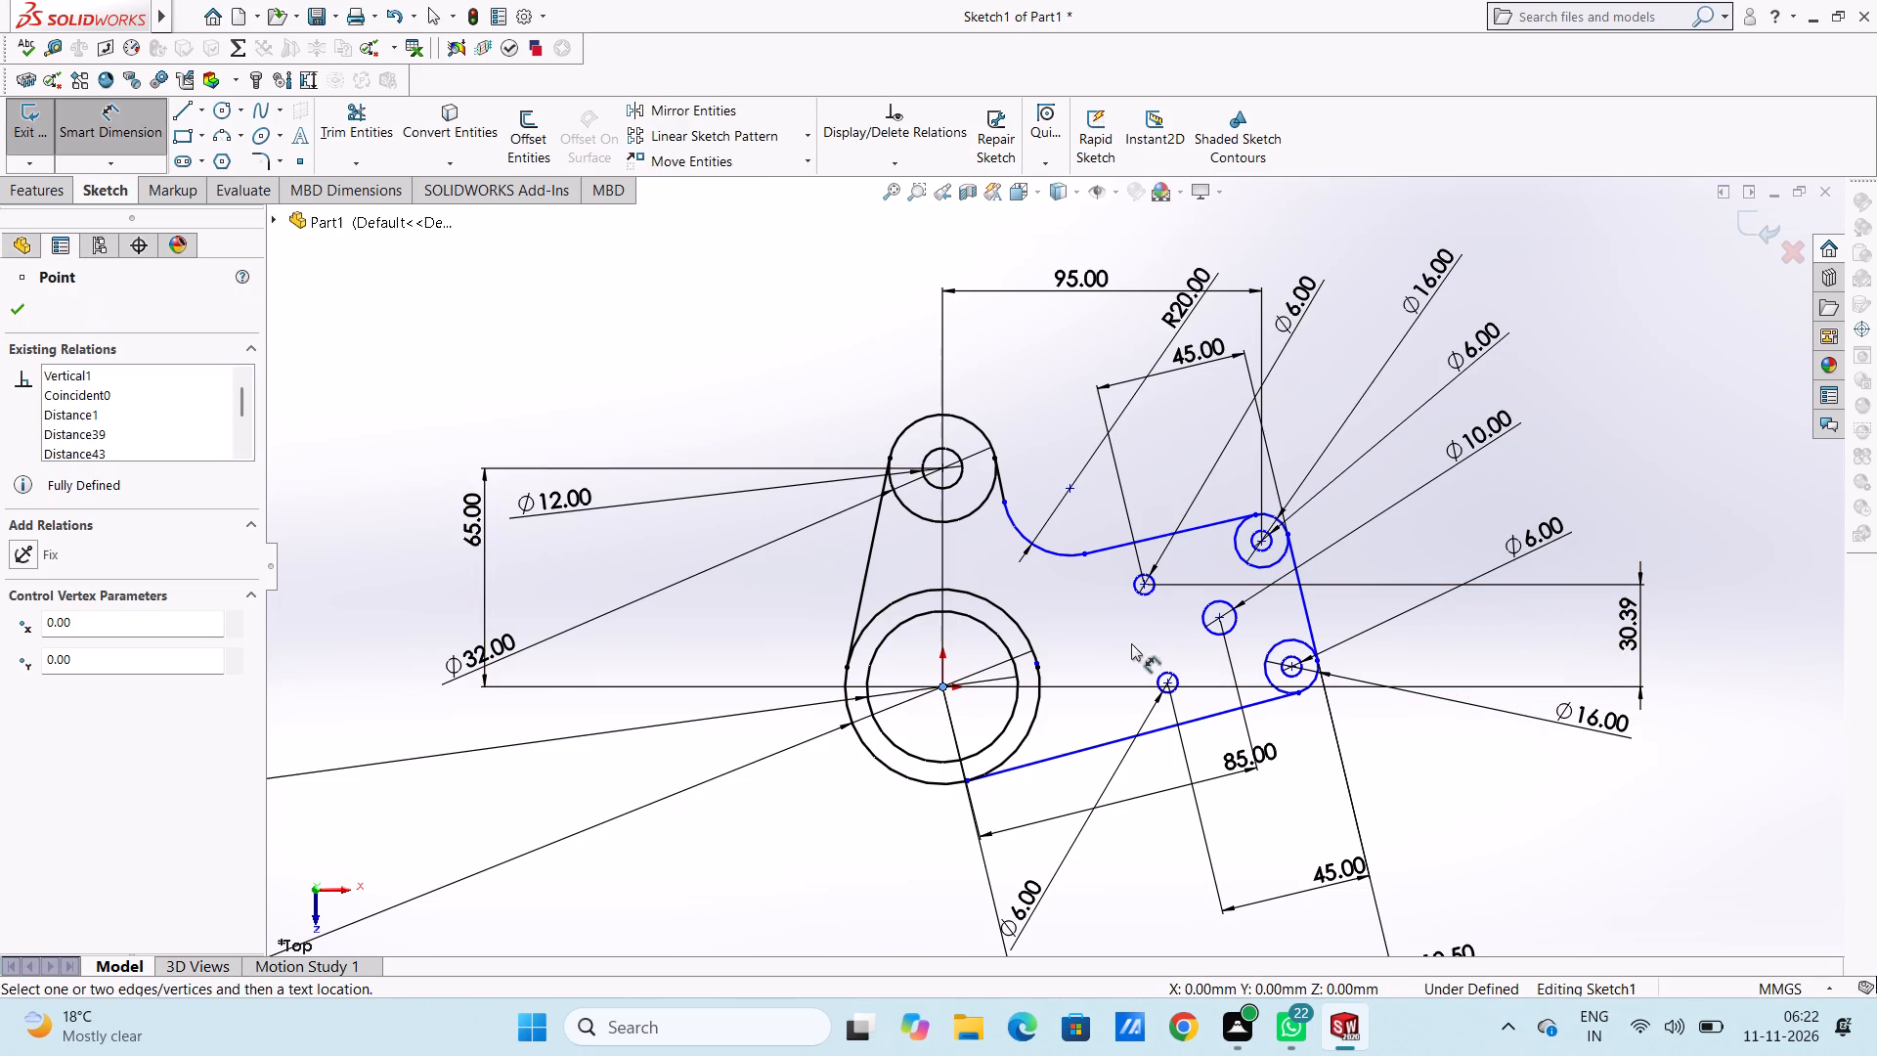
{"action": "left_click", "coordinate": [1143, 587]}
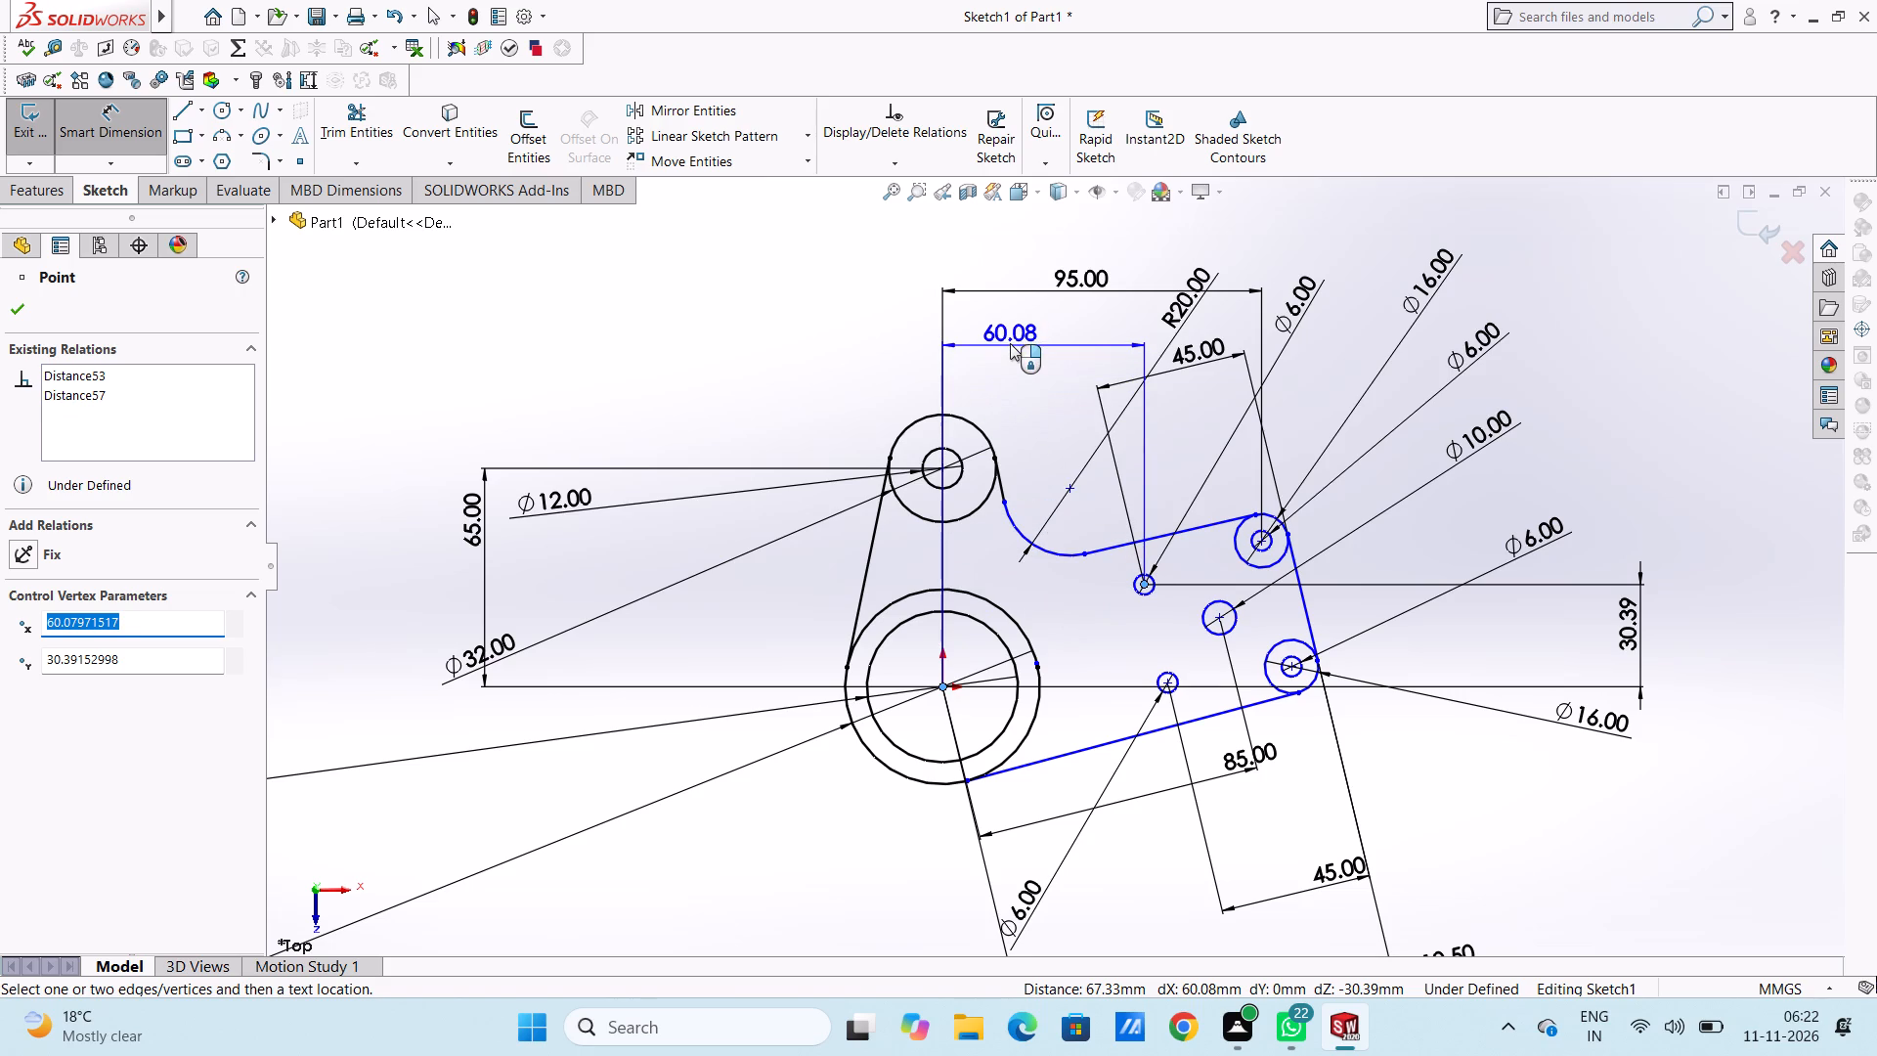
{"action": "left_click", "coordinate": [1010, 343]}
{"action": "left_click", "coordinate": [934, 313]}
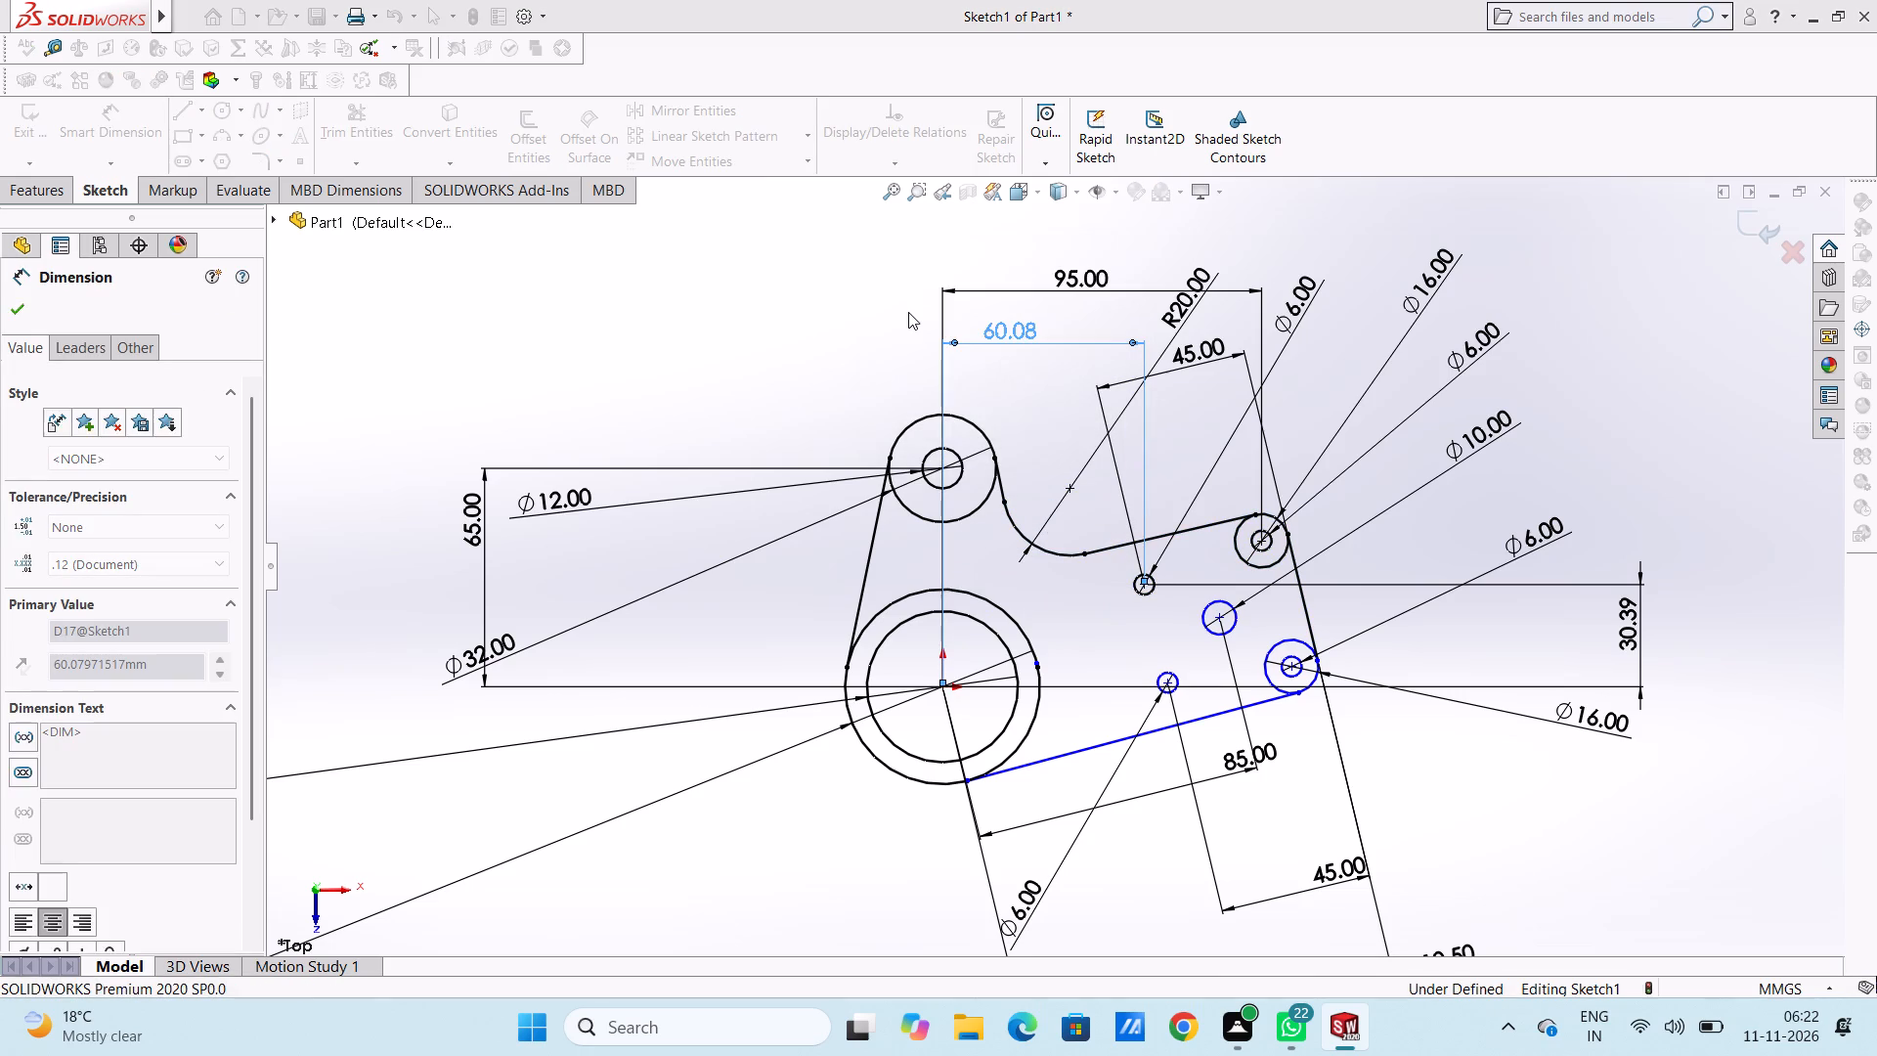
{"action": "left_click", "coordinate": [908, 312]}
Dimension the lower inner Ø6 hole's centre vertically from the origin.
{"action": "scroll", "coordinate": [1113, 787], "scroll_direction": "down", "scroll_amount": 2}
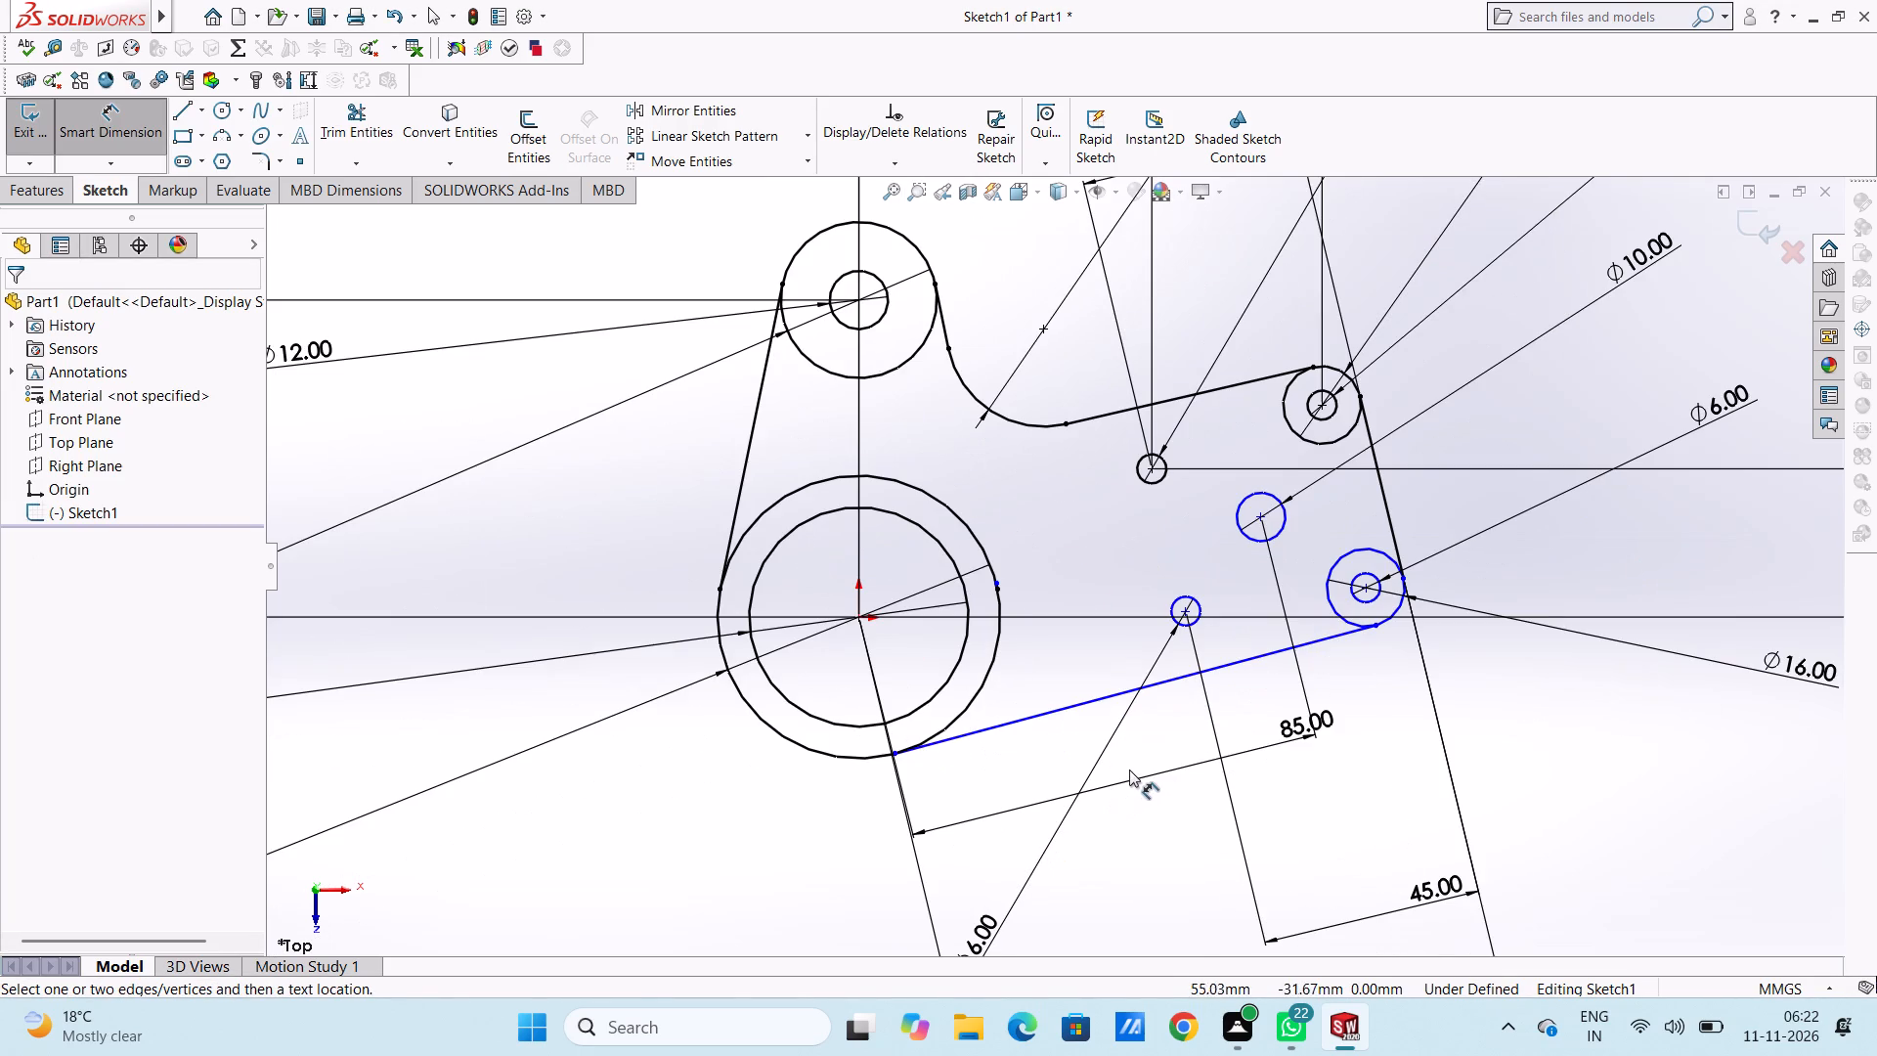
{"action": "left_click", "coordinate": [858, 619]}
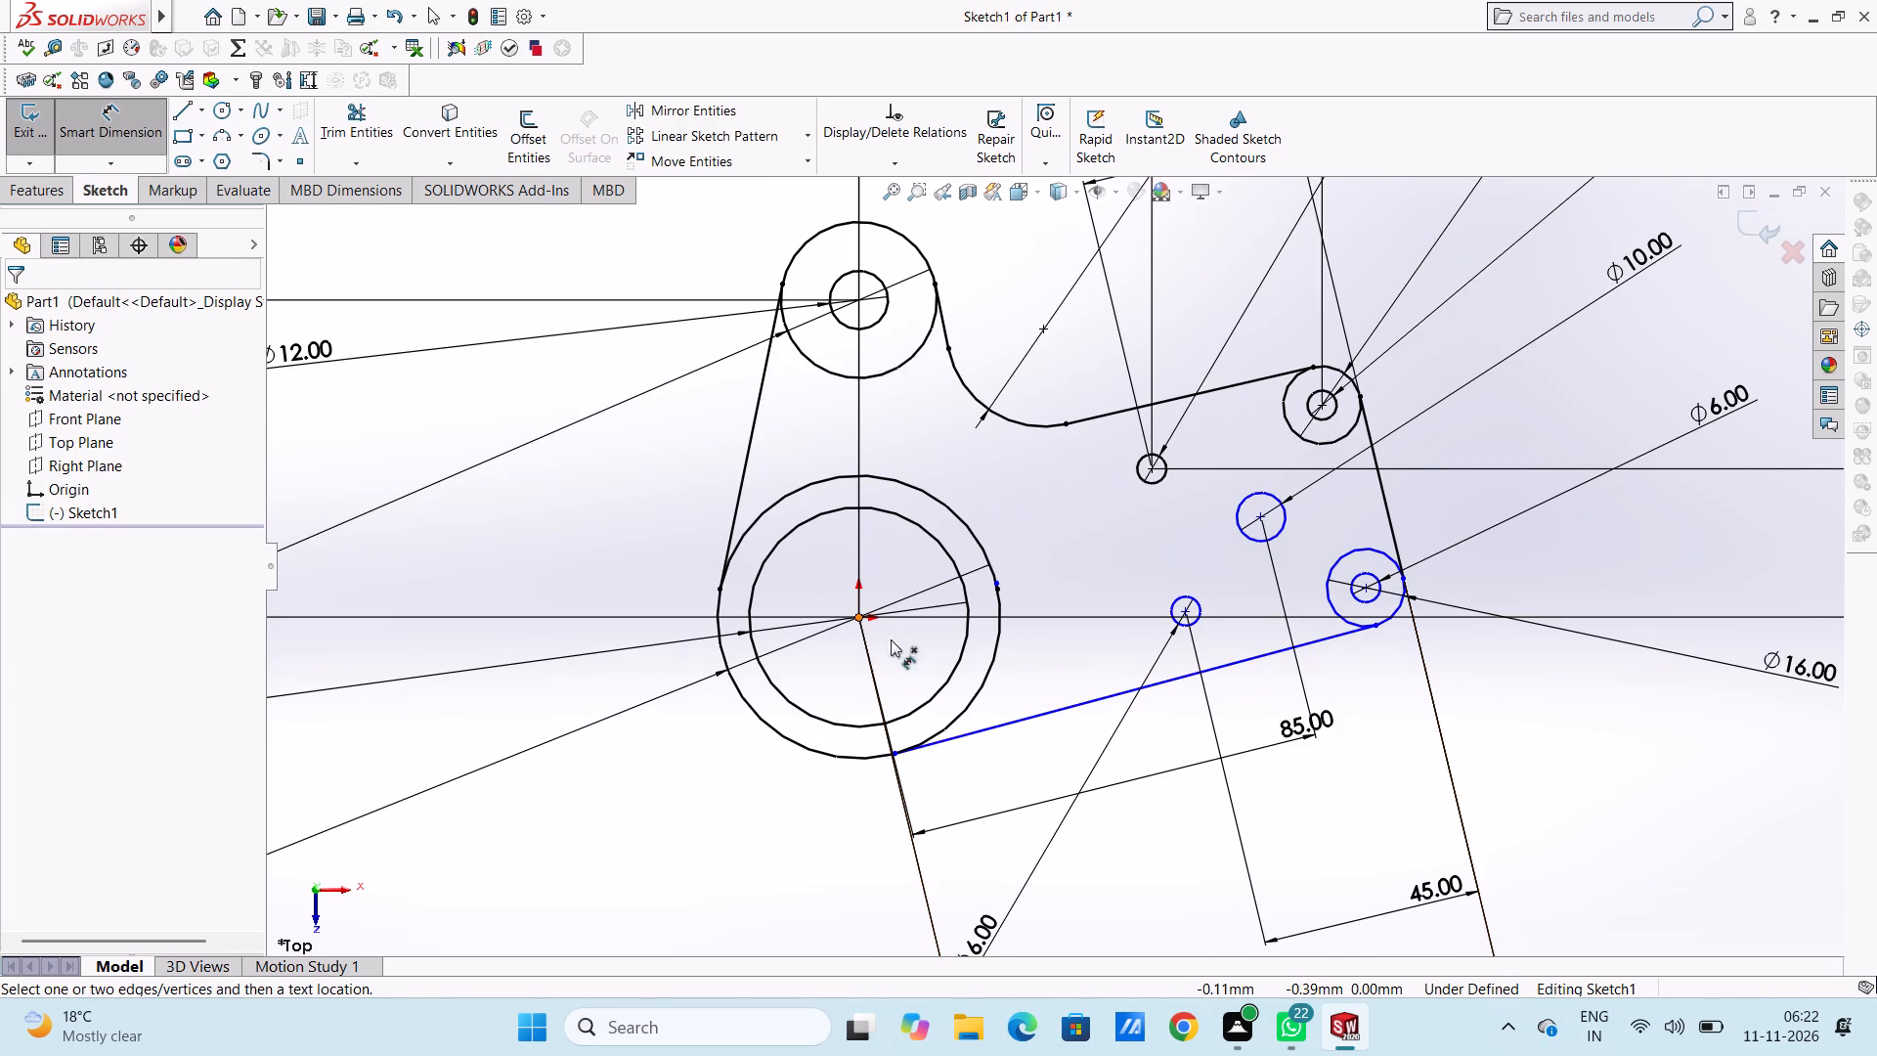
{"action": "left_click", "coordinate": [1189, 611]}
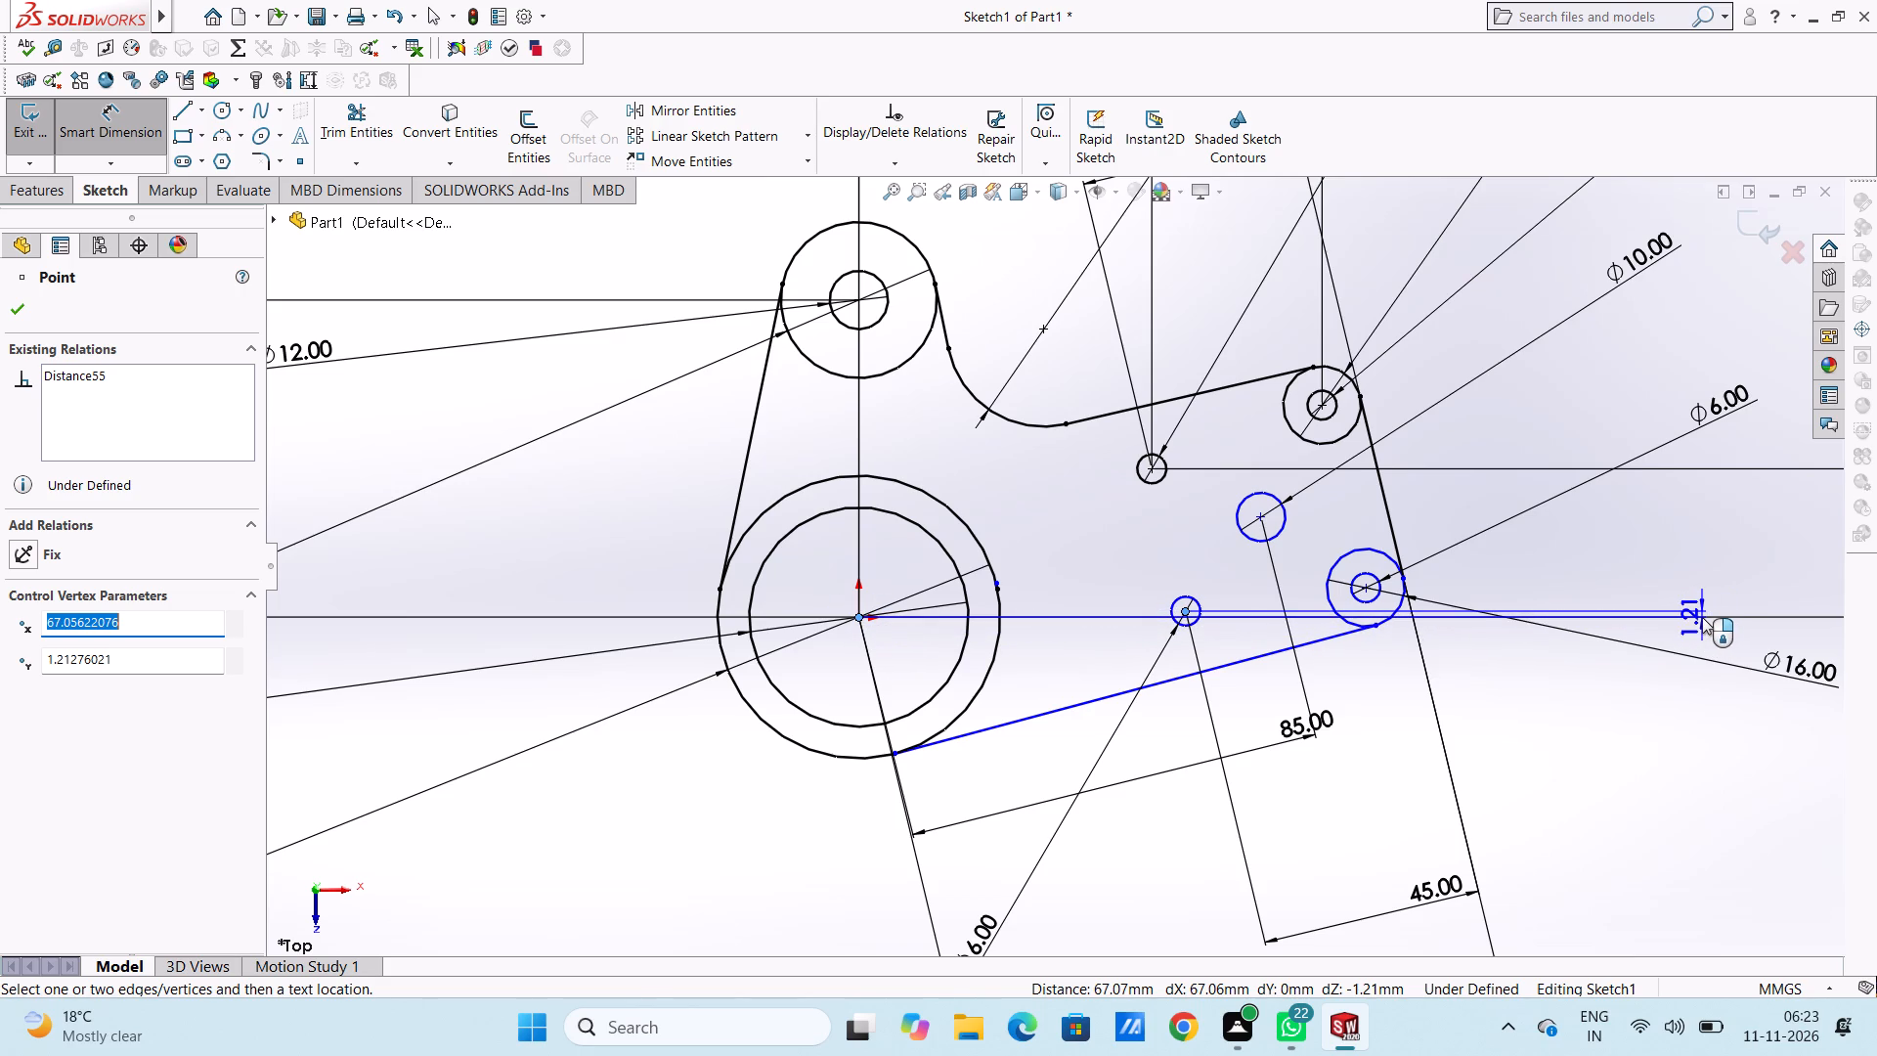
{"action": "left_click", "coordinate": [1702, 617]}
{"action": "left_click", "coordinate": [1624, 594]}
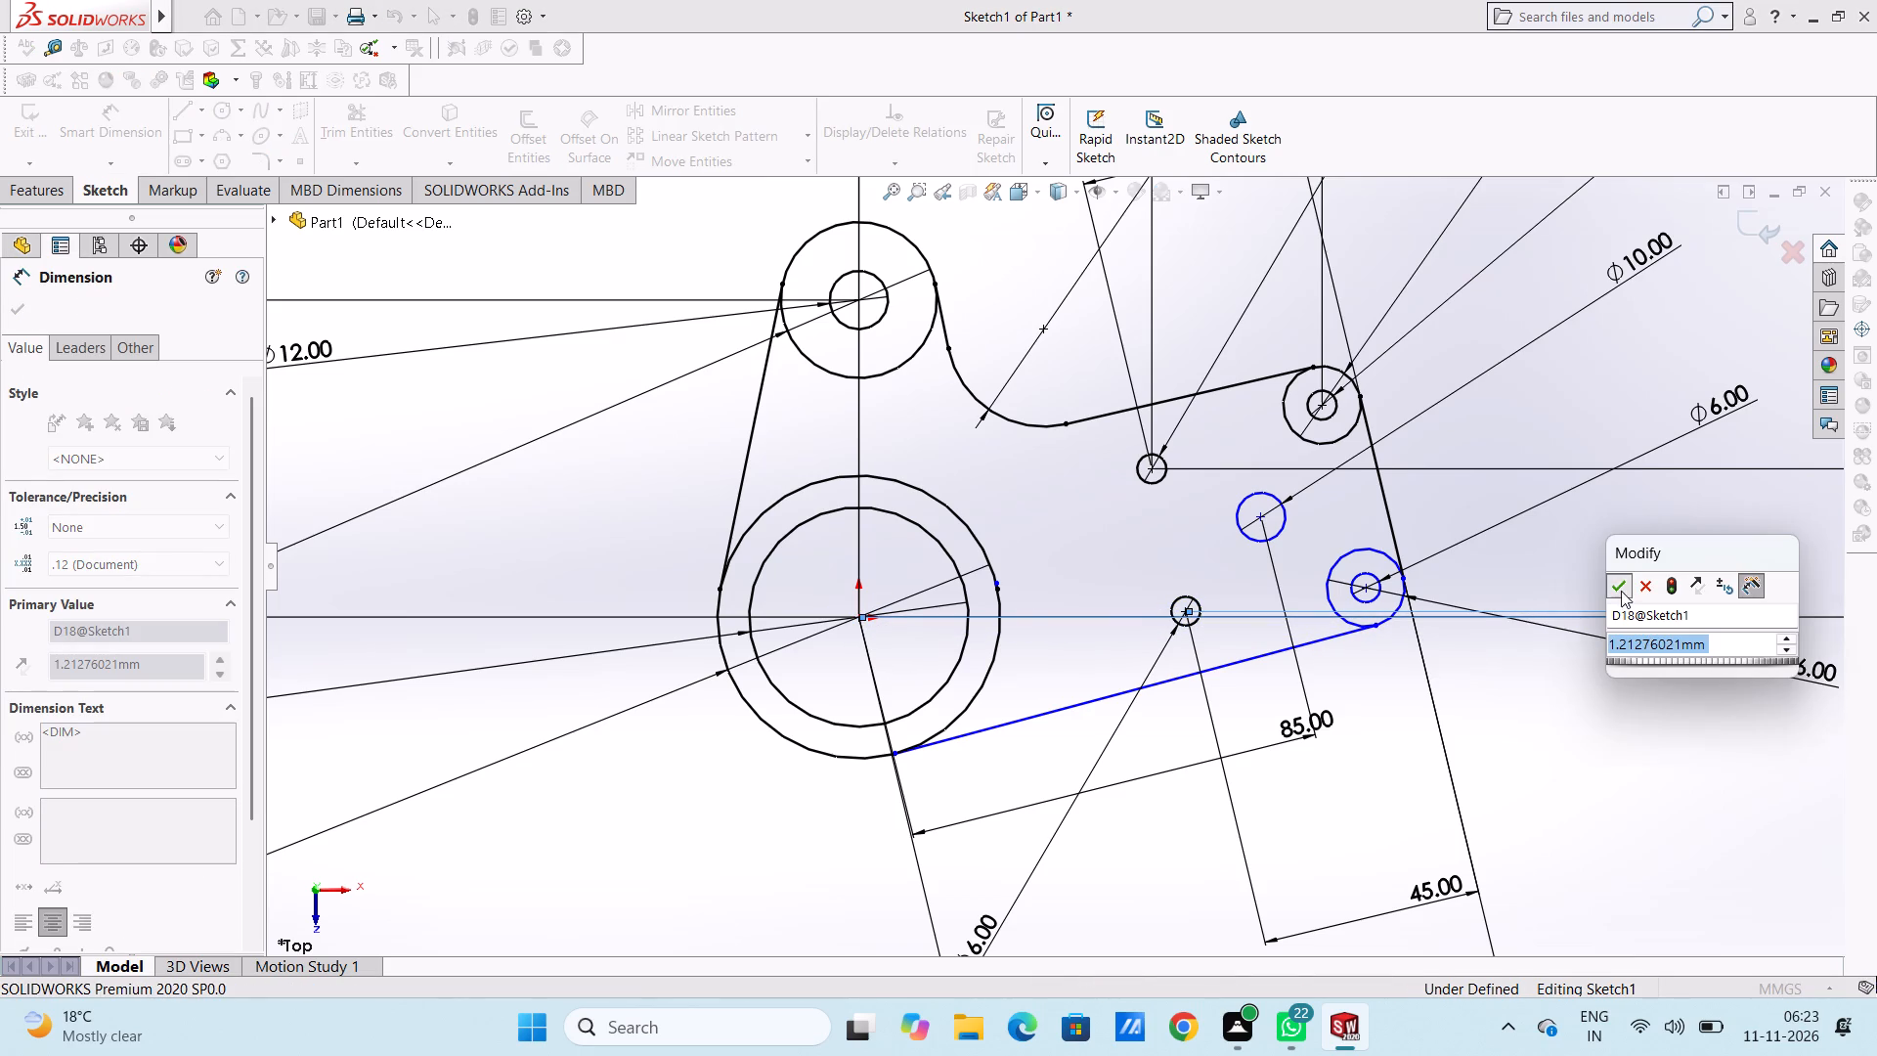
{"action": "left_click", "coordinate": [1615, 575]}
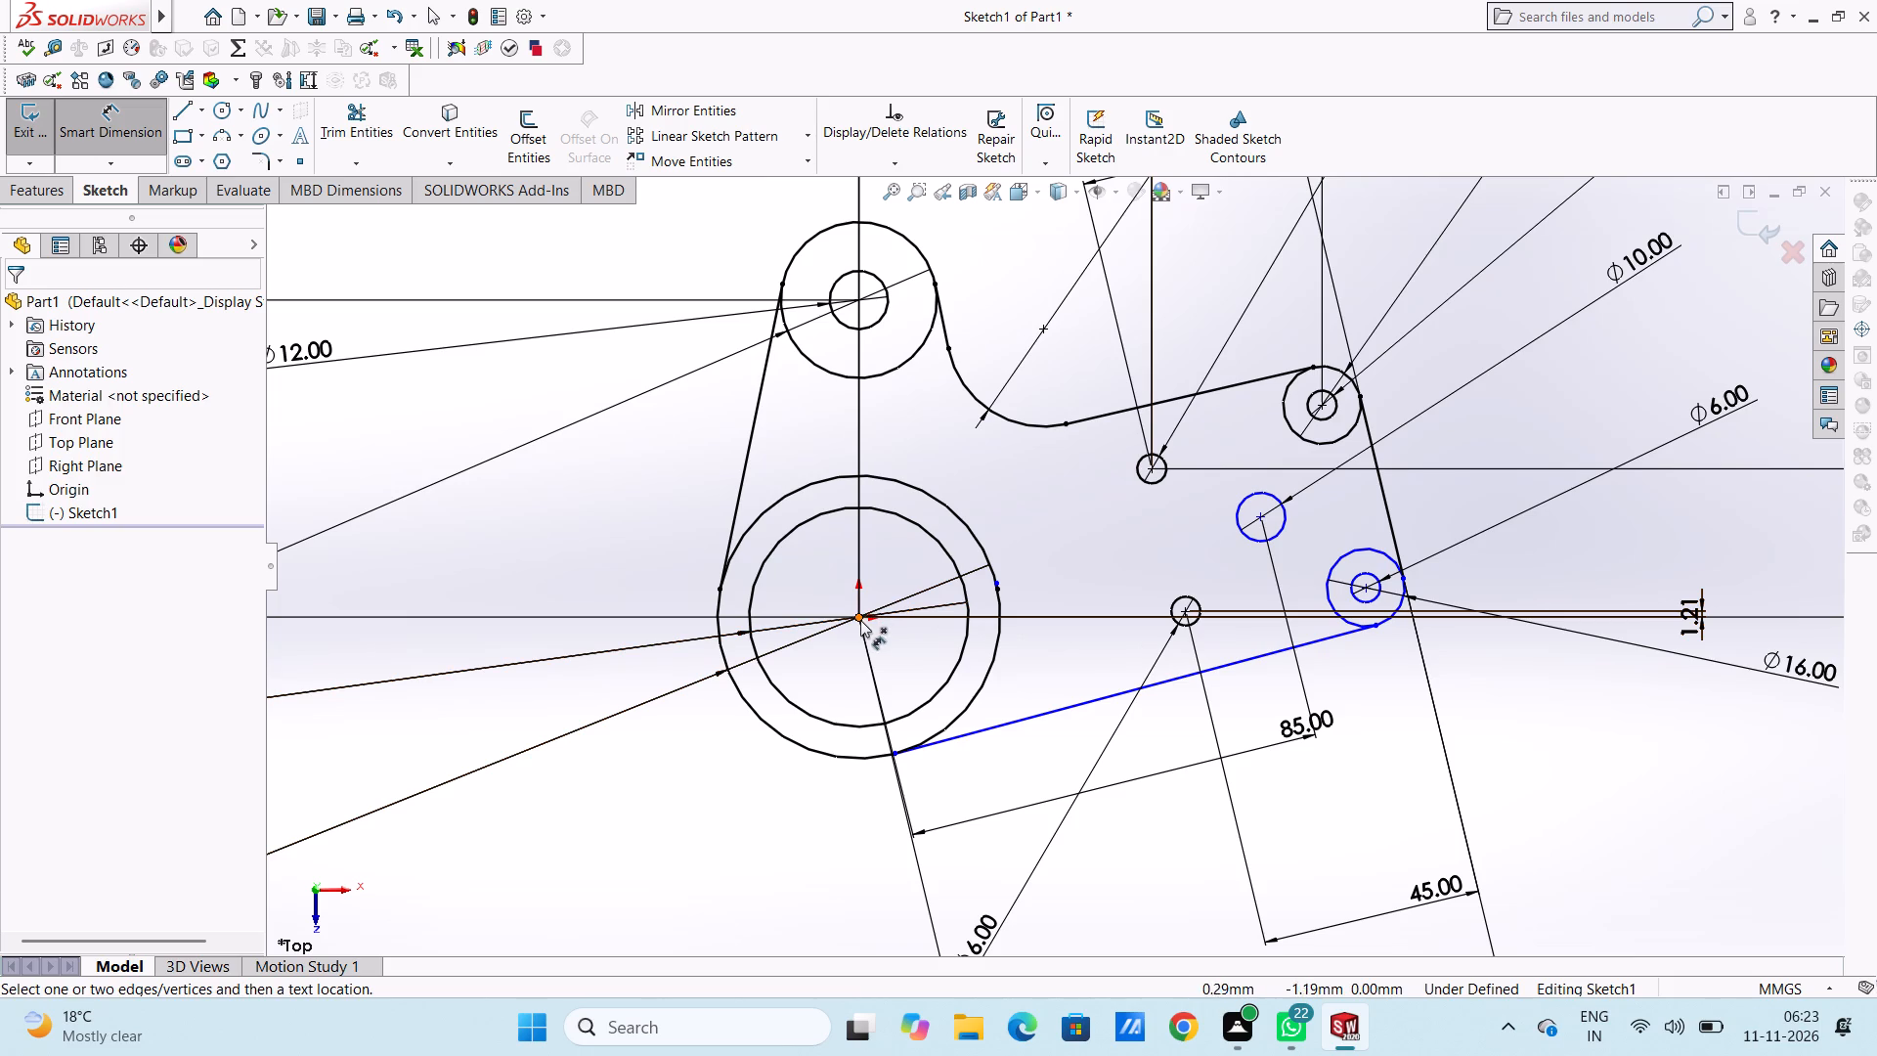
Dimension the centre of the lower outer Ø6 hole, inside the Ø16 circle, vertically from the origin.
{"action": "left_click", "coordinate": [859, 618]}
{"action": "left_click", "coordinate": [1366, 591]}
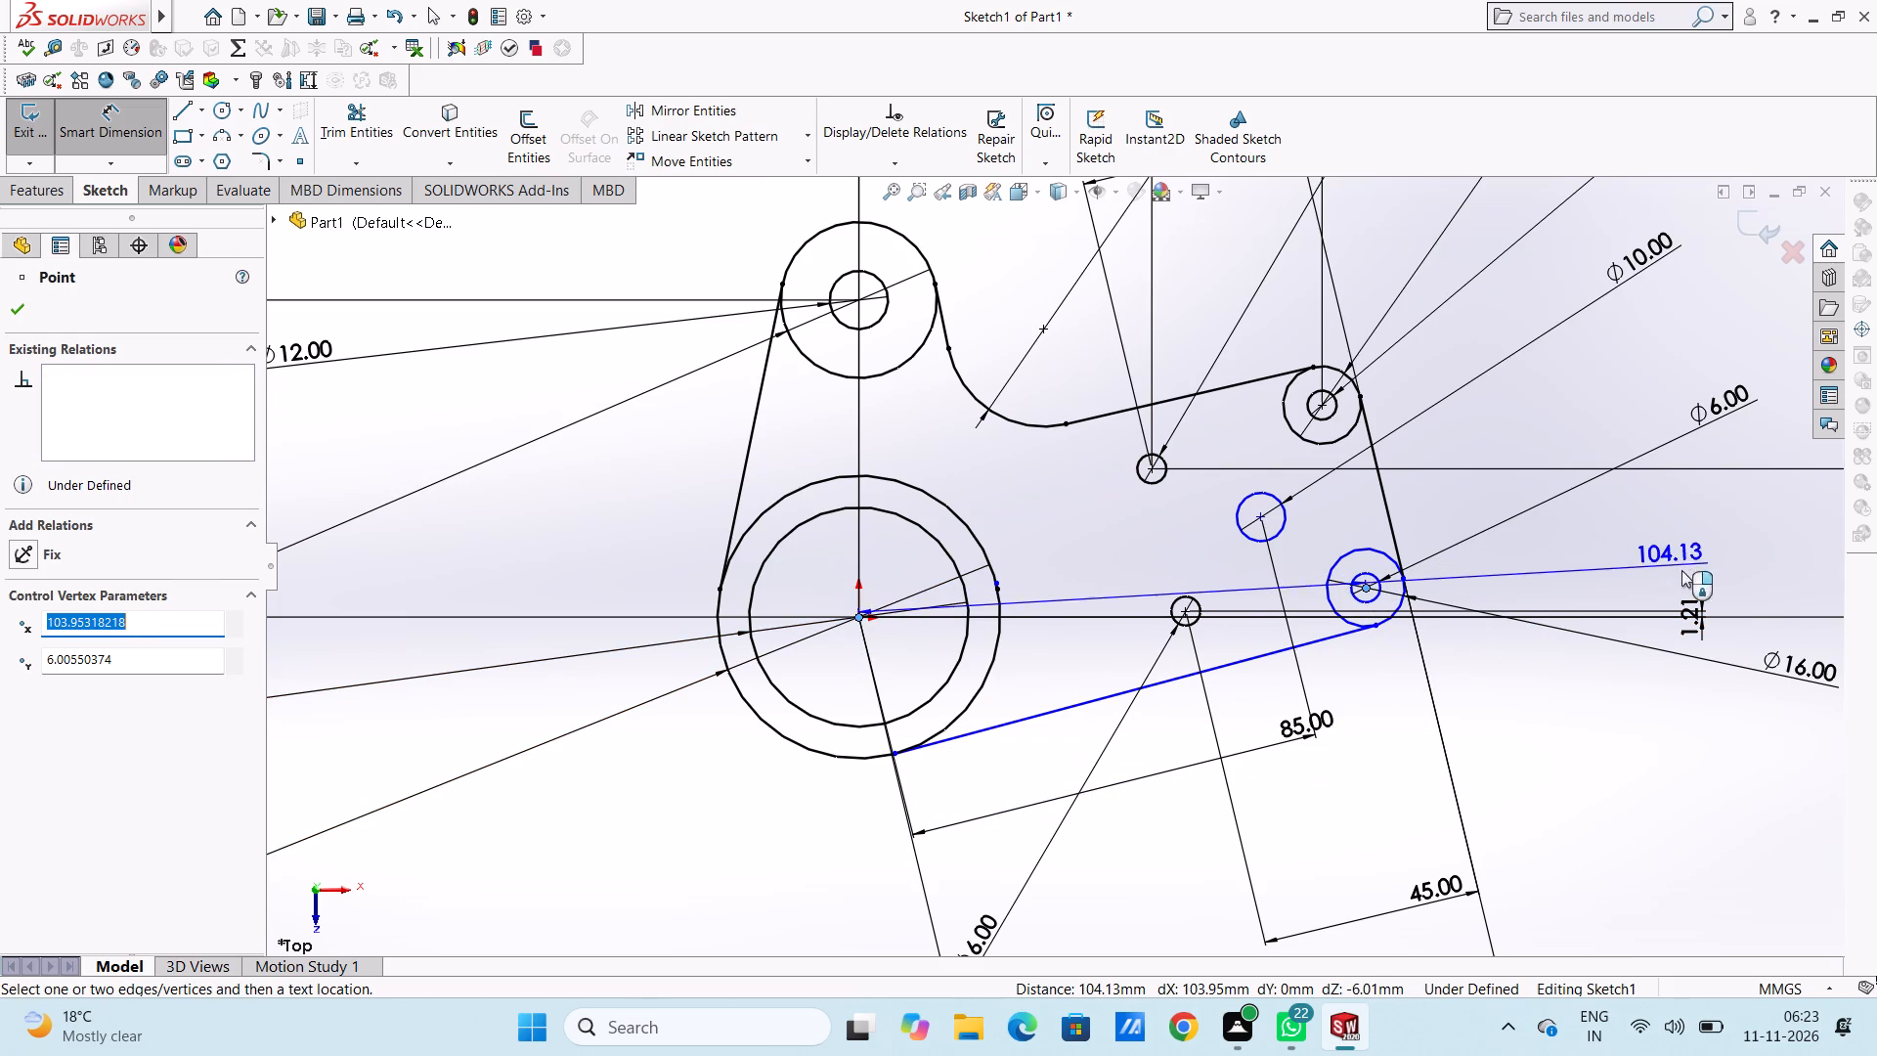
{"action": "left_click", "coordinate": [1743, 597]}
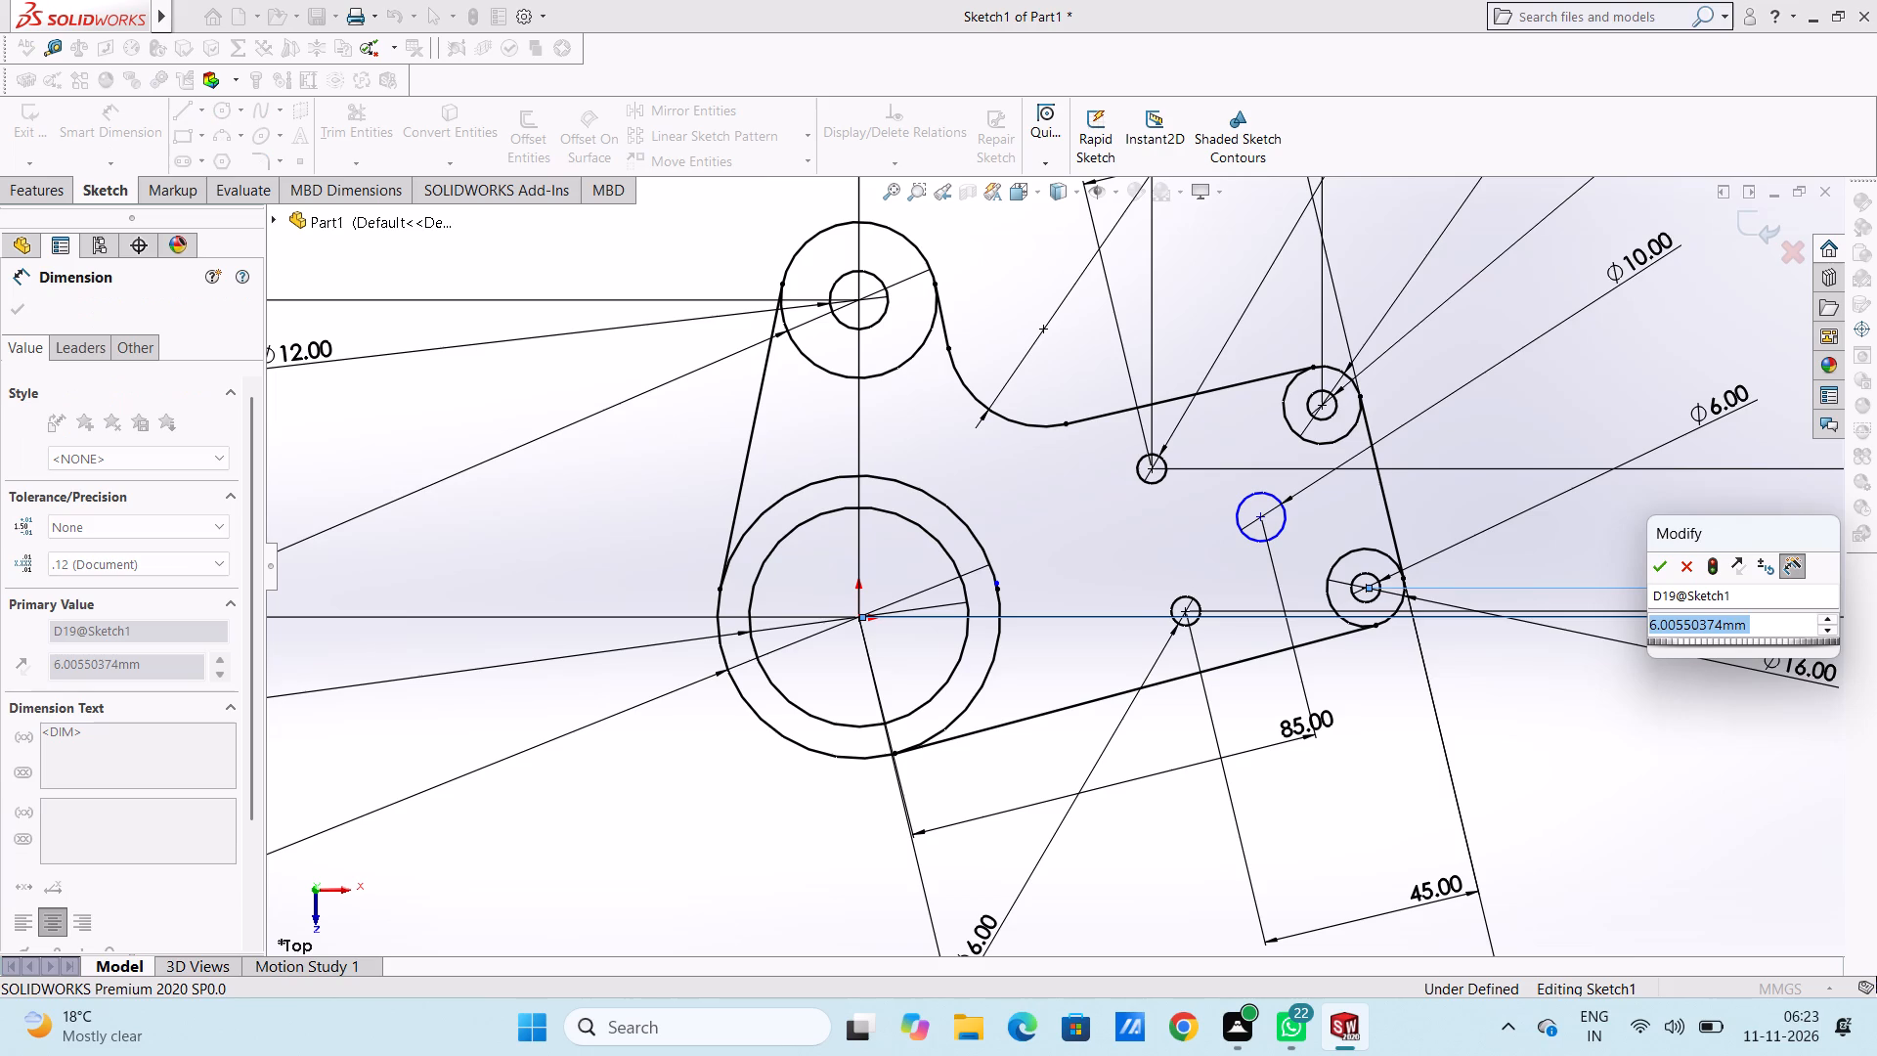
{"action": "left_click", "coordinate": [1657, 568]}
{"action": "left_click", "coordinate": [1638, 559]}
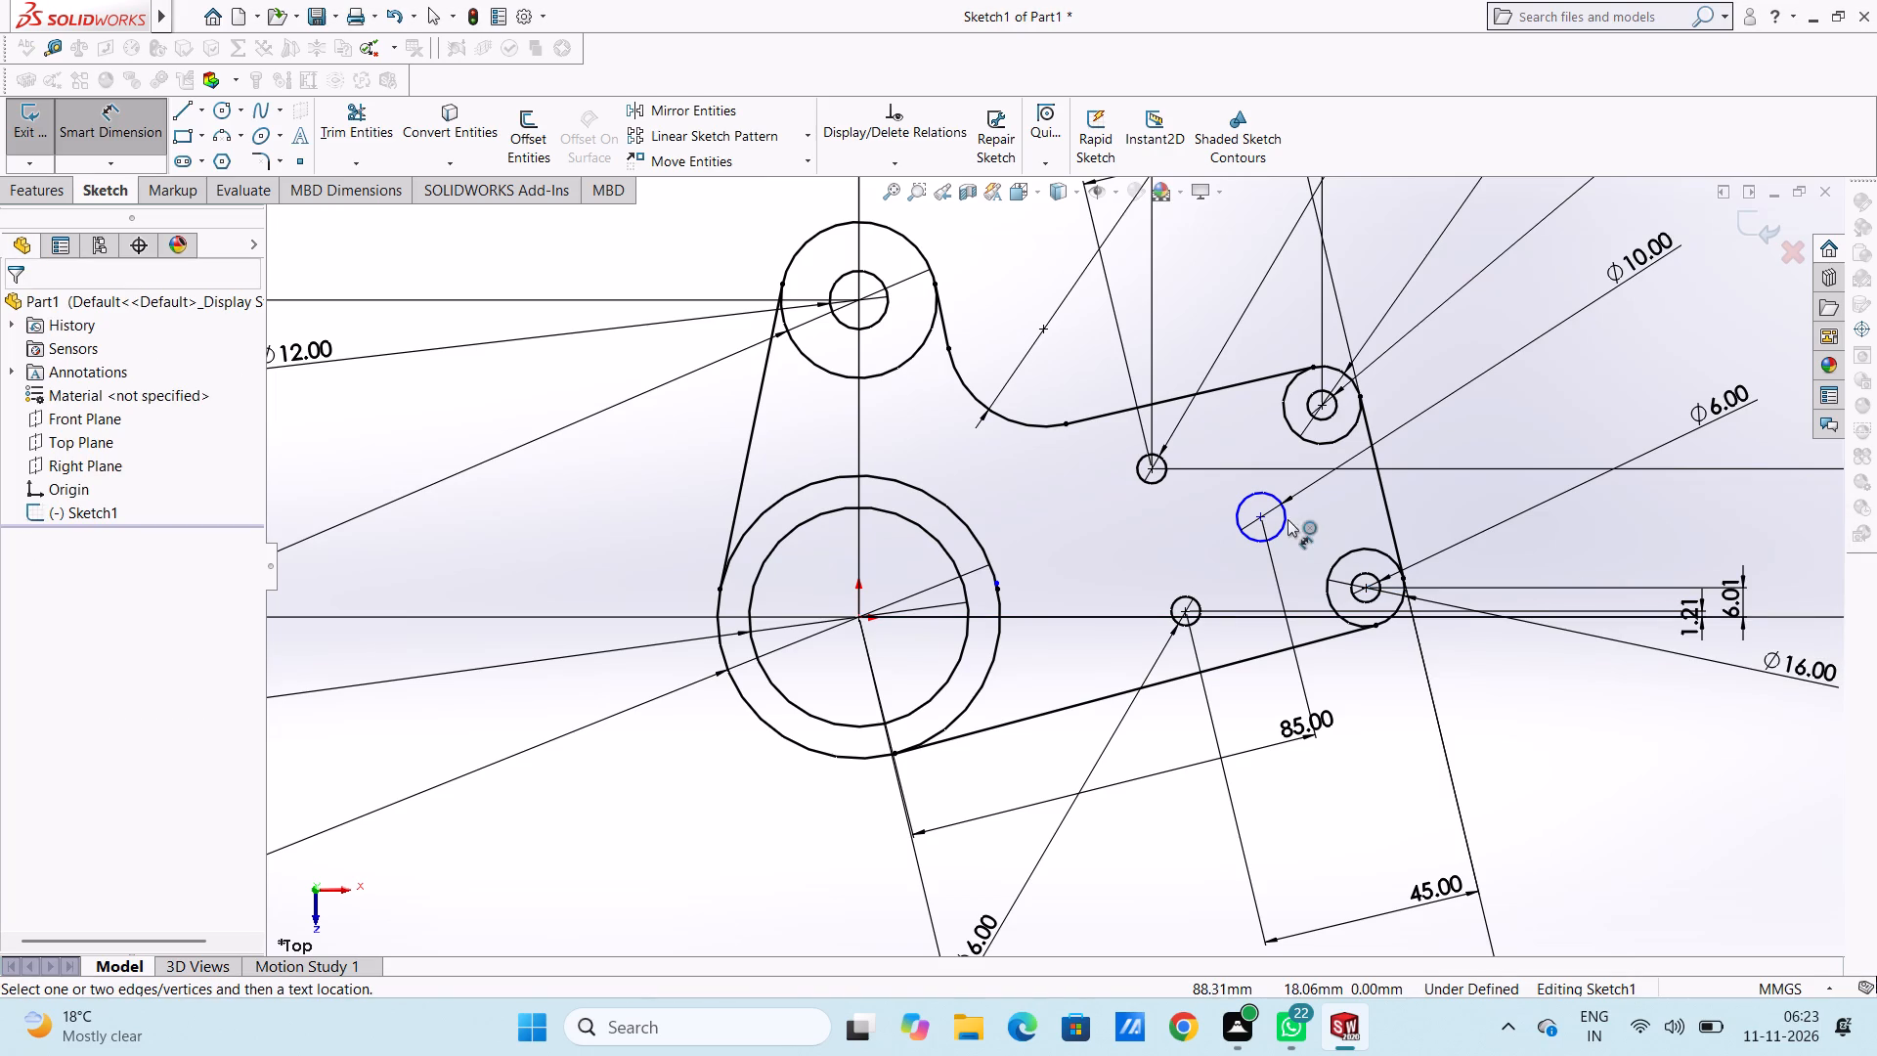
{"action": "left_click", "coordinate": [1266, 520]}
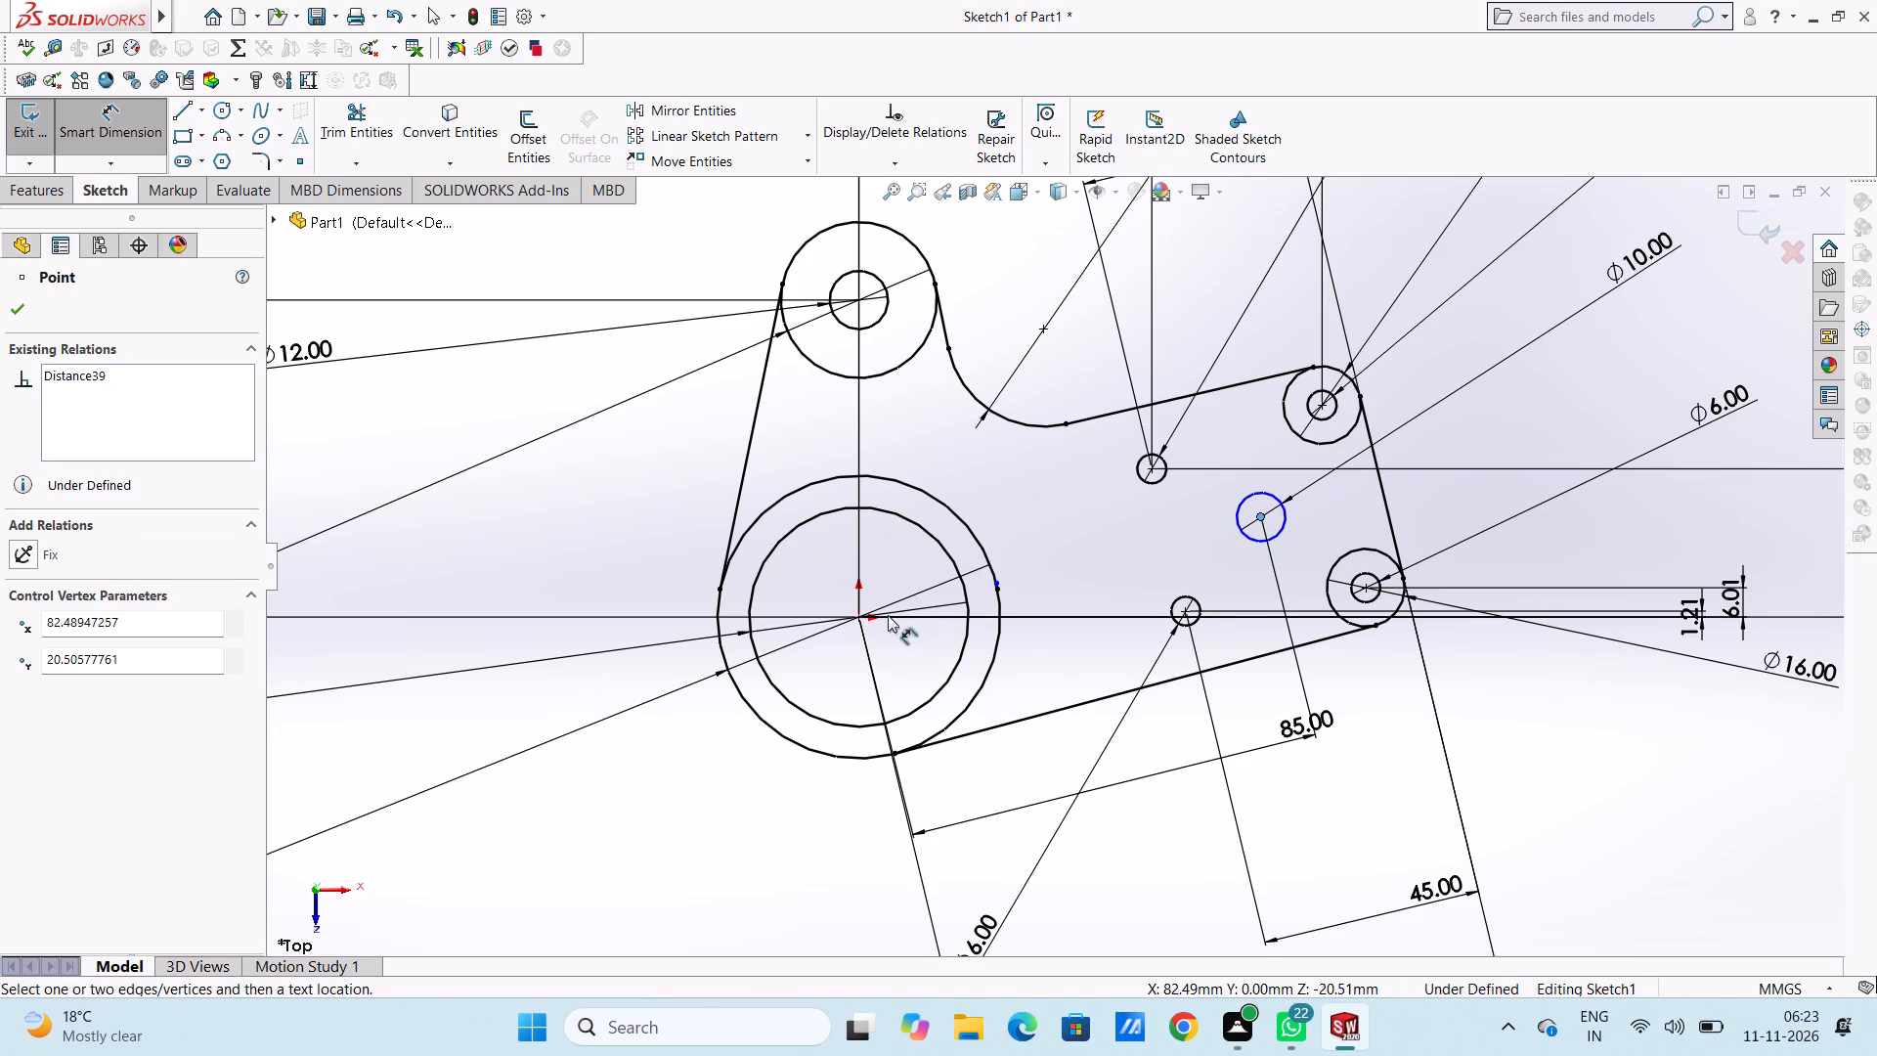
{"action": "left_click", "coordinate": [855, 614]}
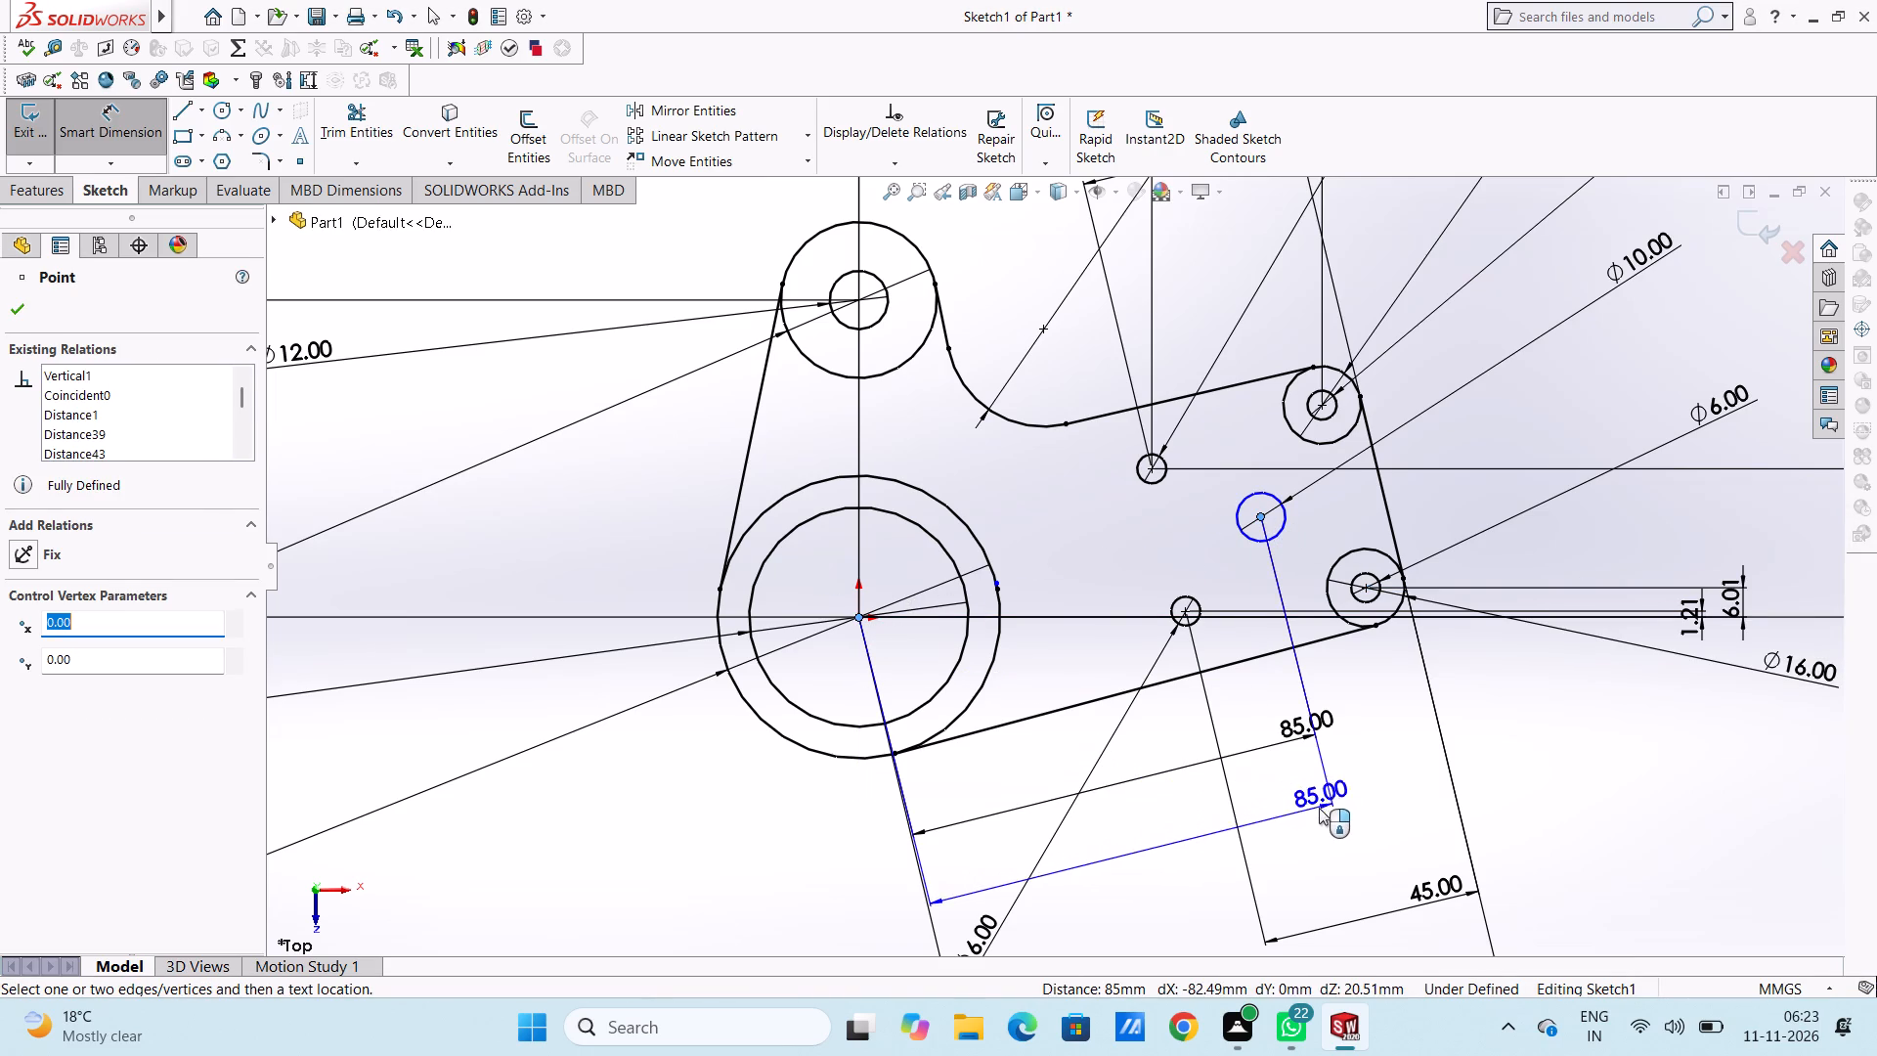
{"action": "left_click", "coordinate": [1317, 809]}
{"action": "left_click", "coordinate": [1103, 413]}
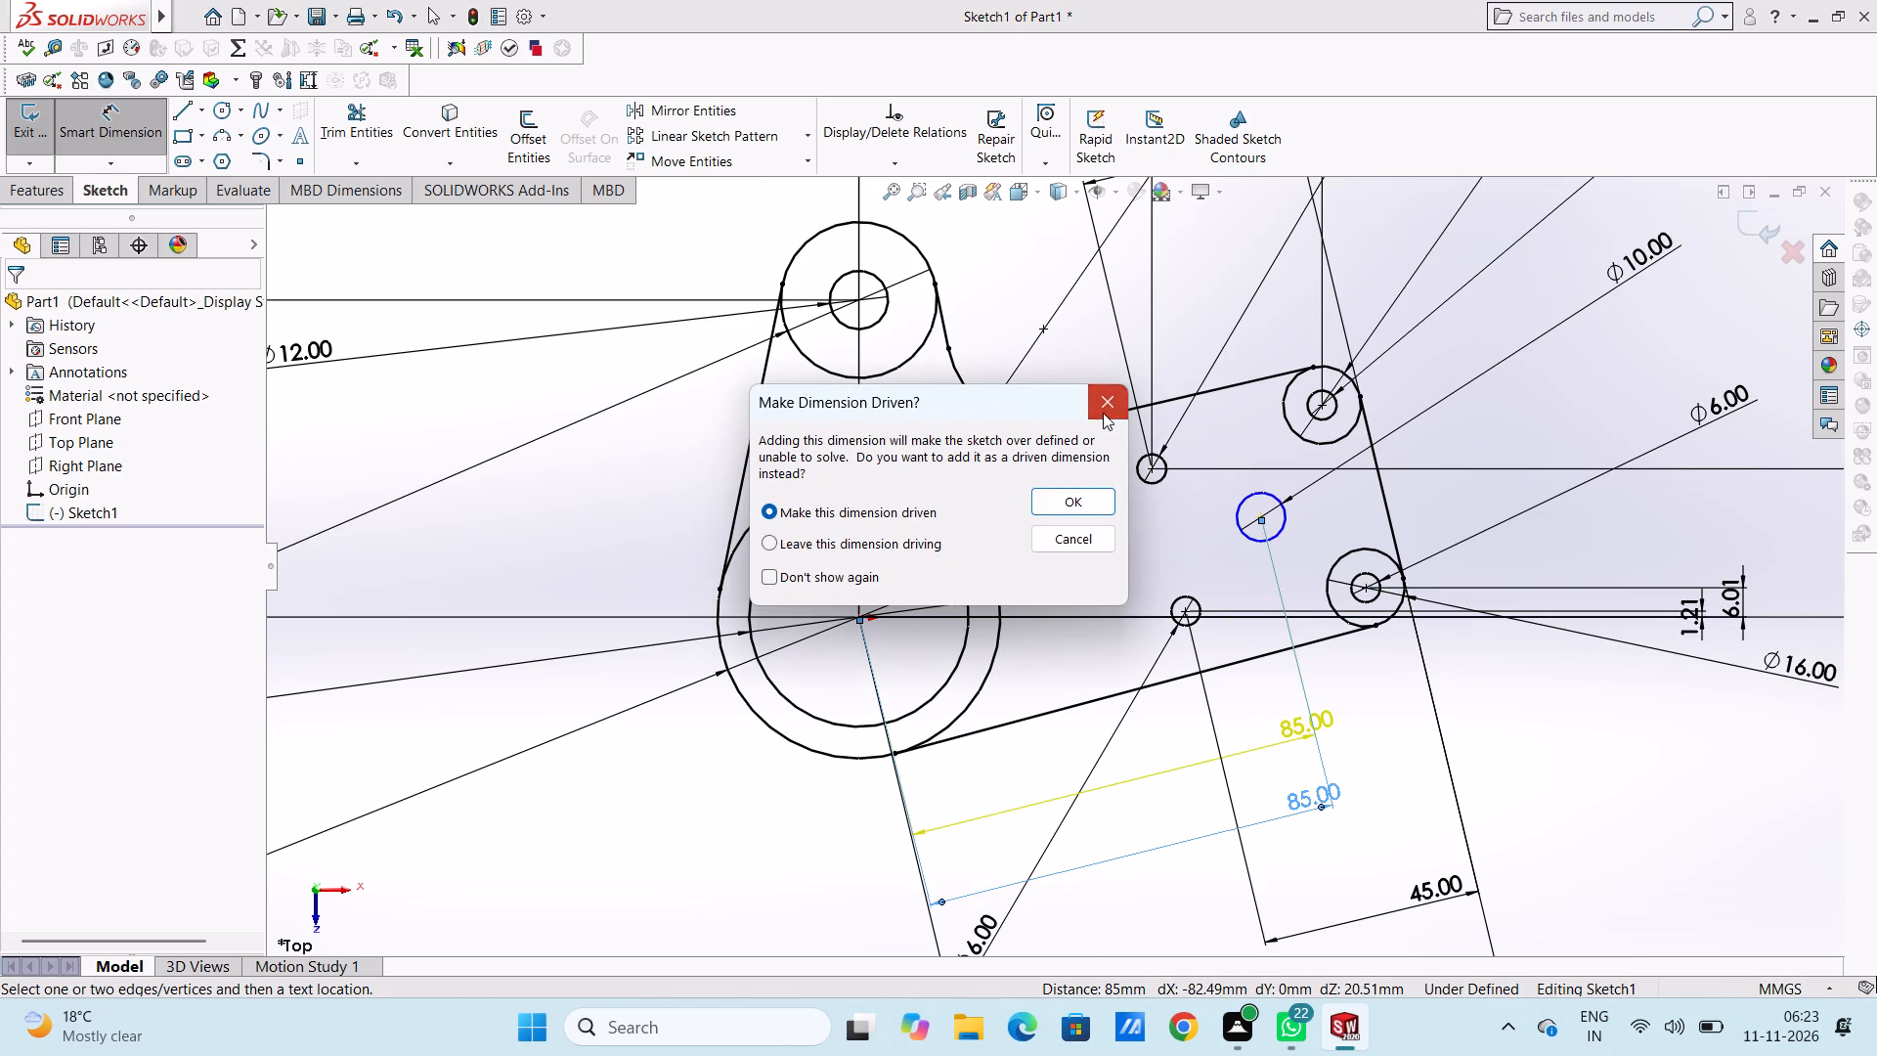
Dimension the Ø10 hole's centre vertically from the origin.
{"action": "left_click", "coordinate": [860, 616]}
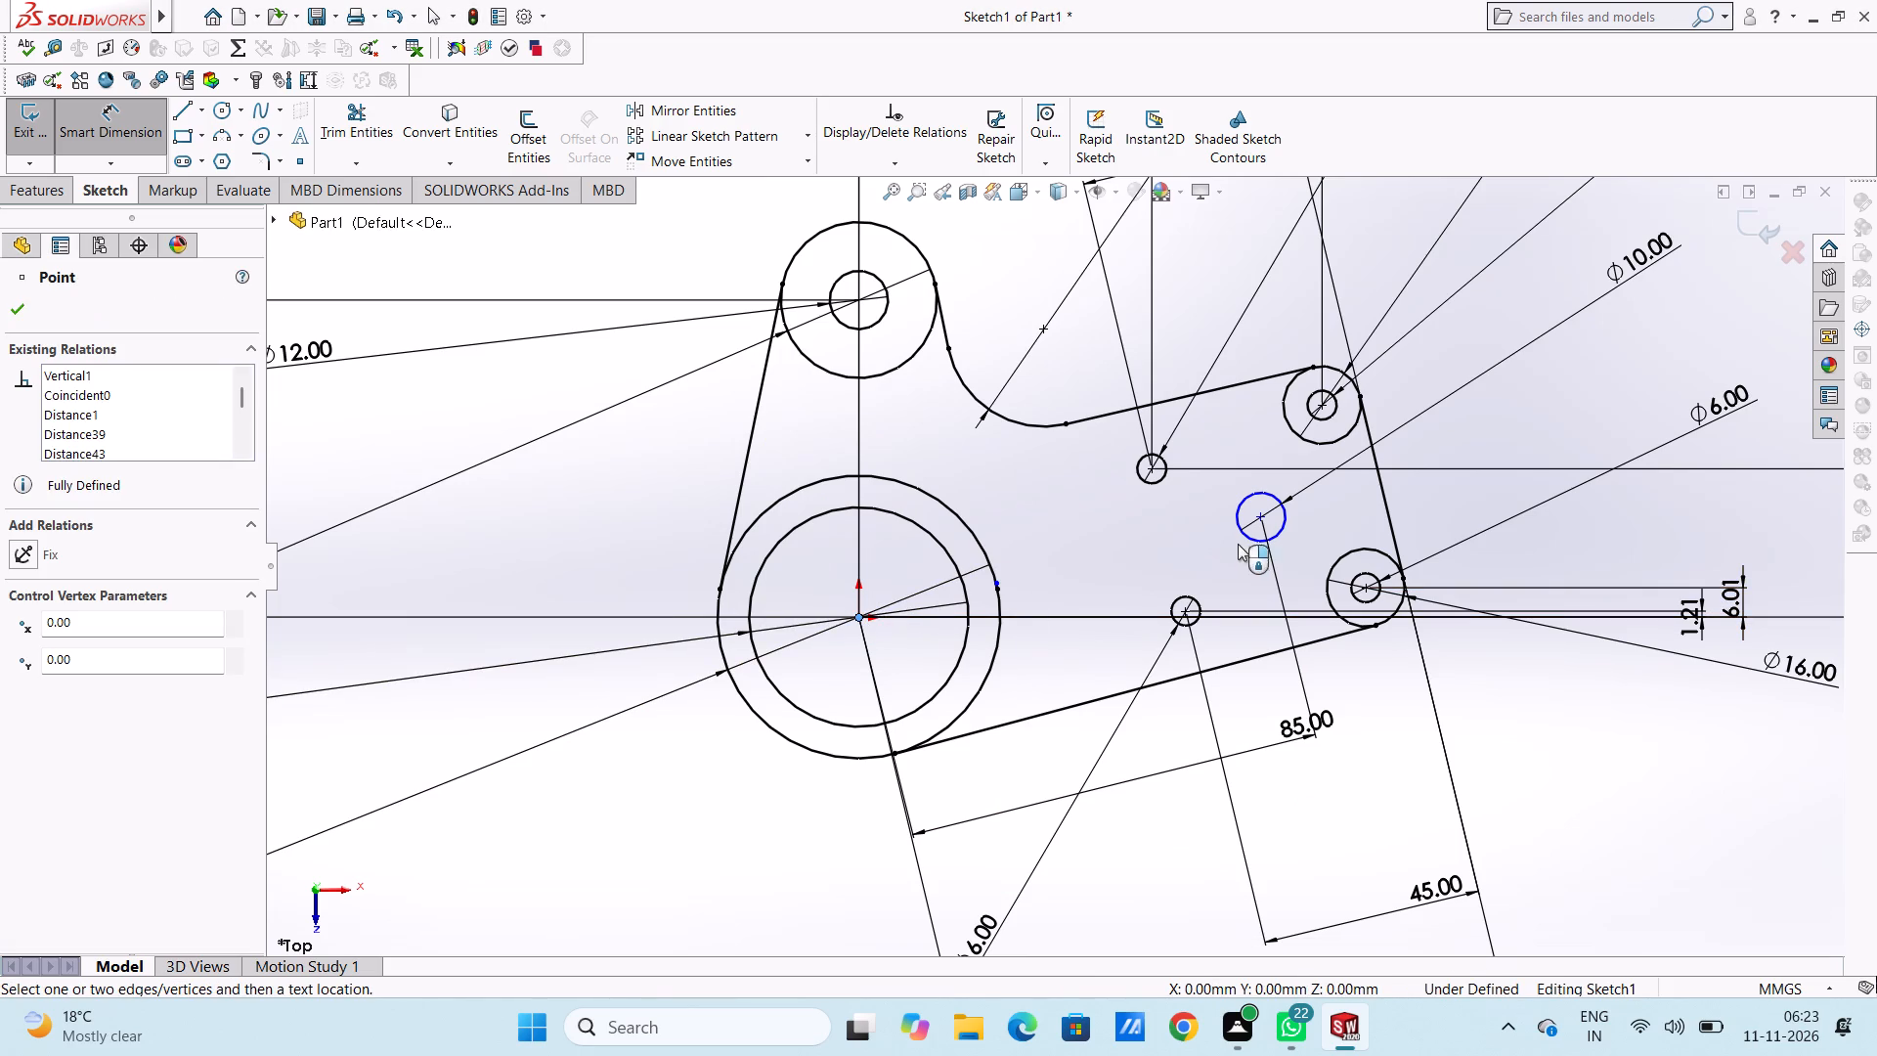
{"action": "left_click", "coordinate": [1259, 521]}
{"action": "left_click", "coordinate": [1651, 523]}
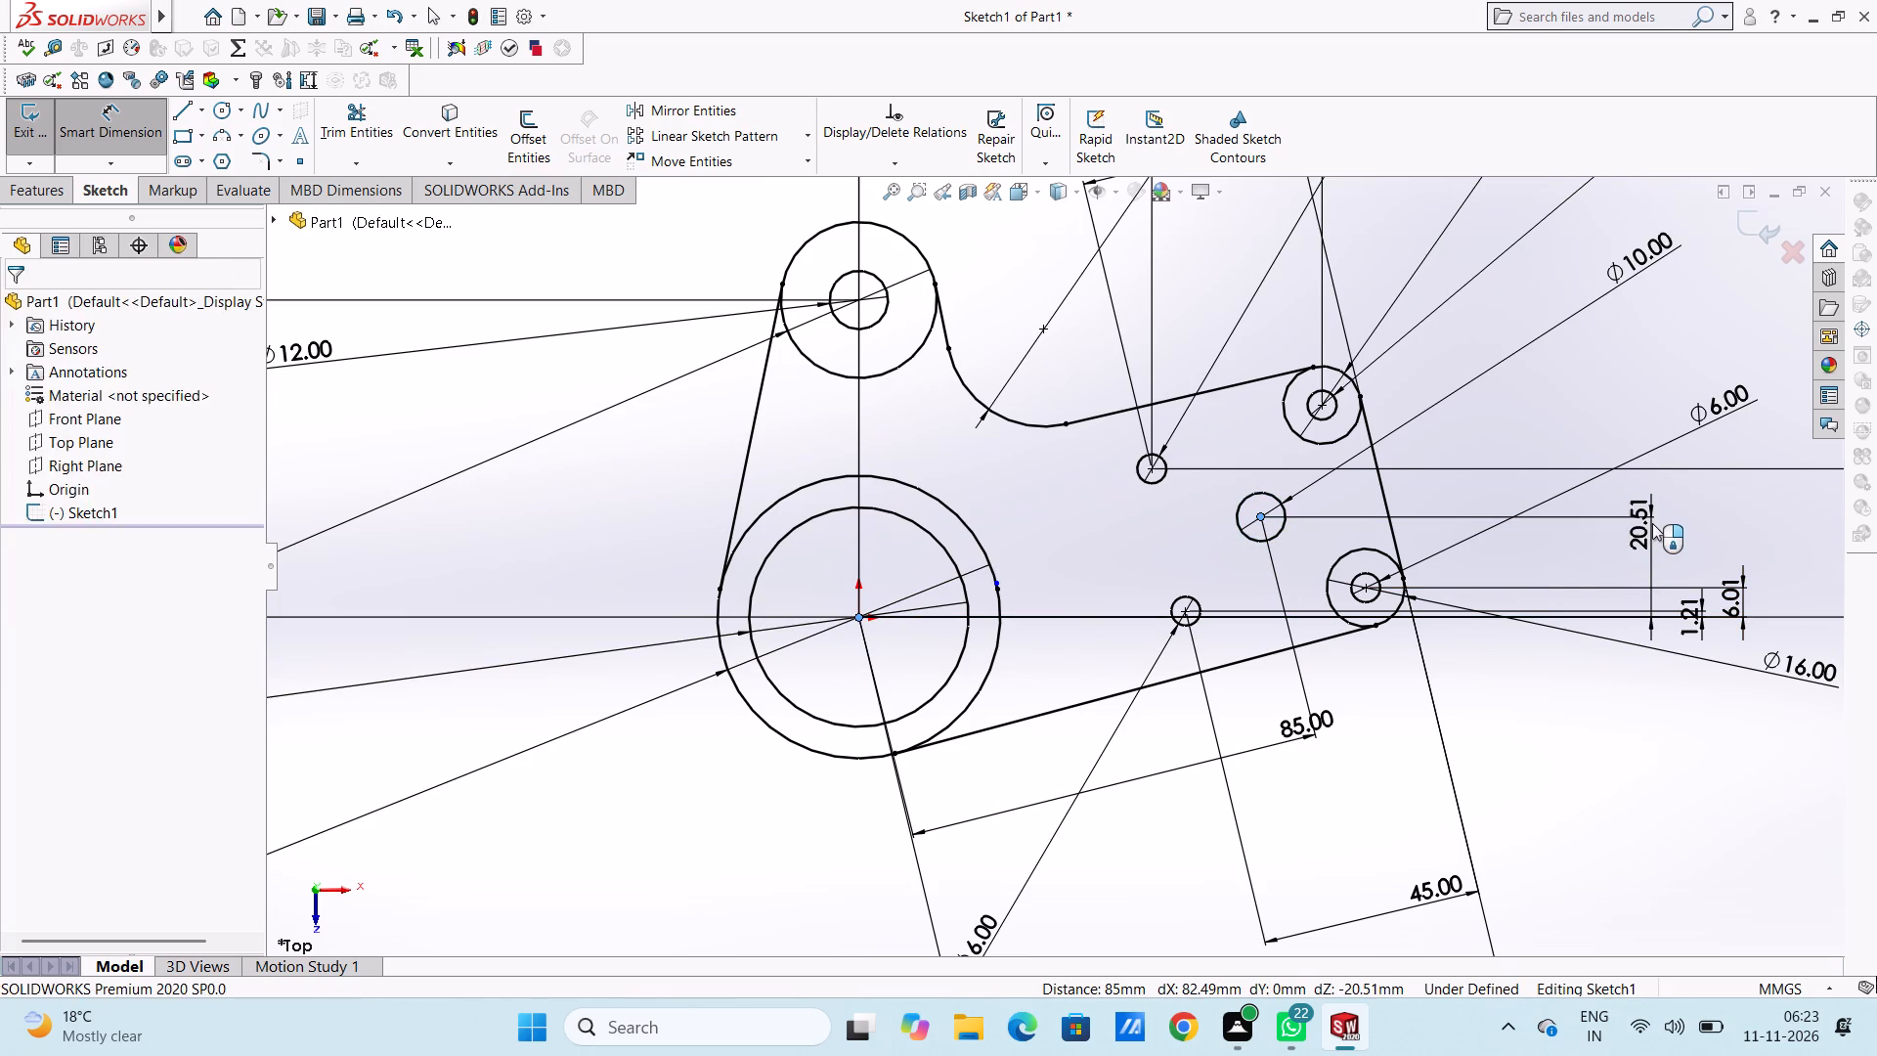
{"action": "left_click", "coordinate": [1565, 487]}
{"action": "left_click", "coordinate": [1564, 443]}
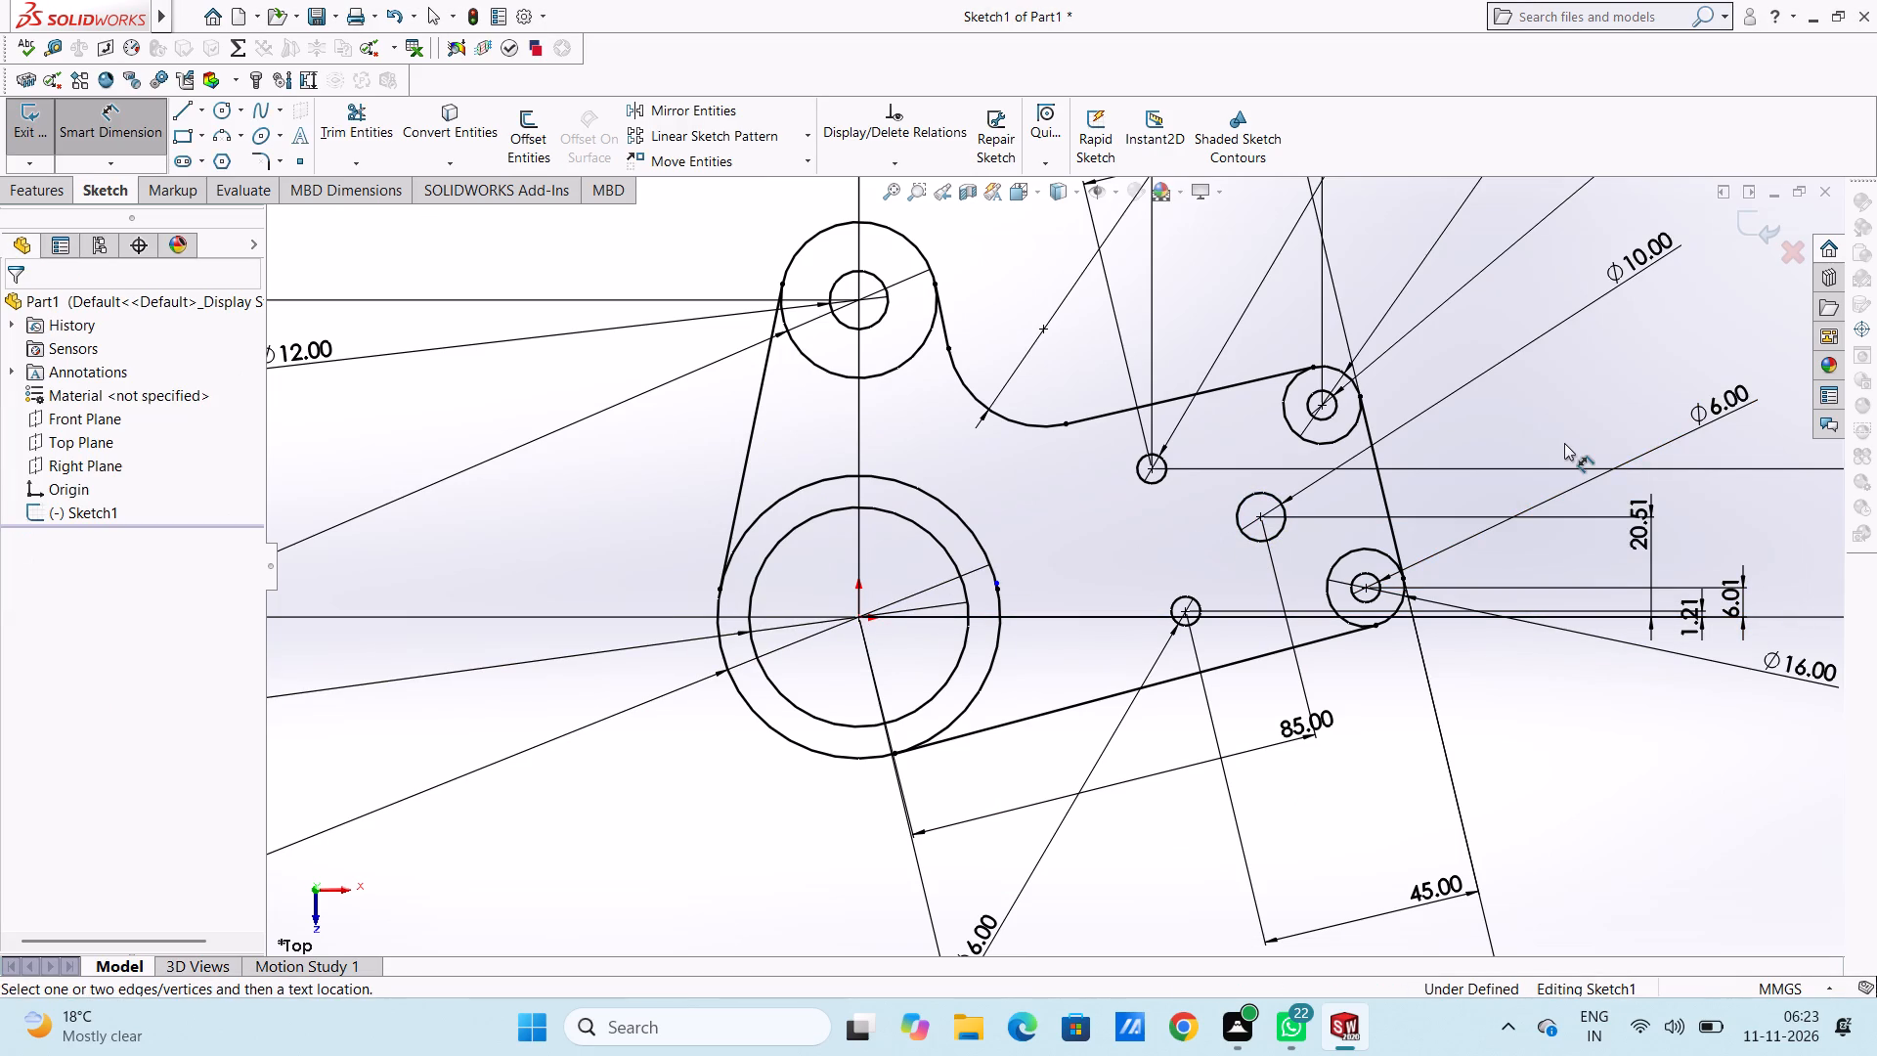
{"action": "left_click", "coordinate": [651, 838]}
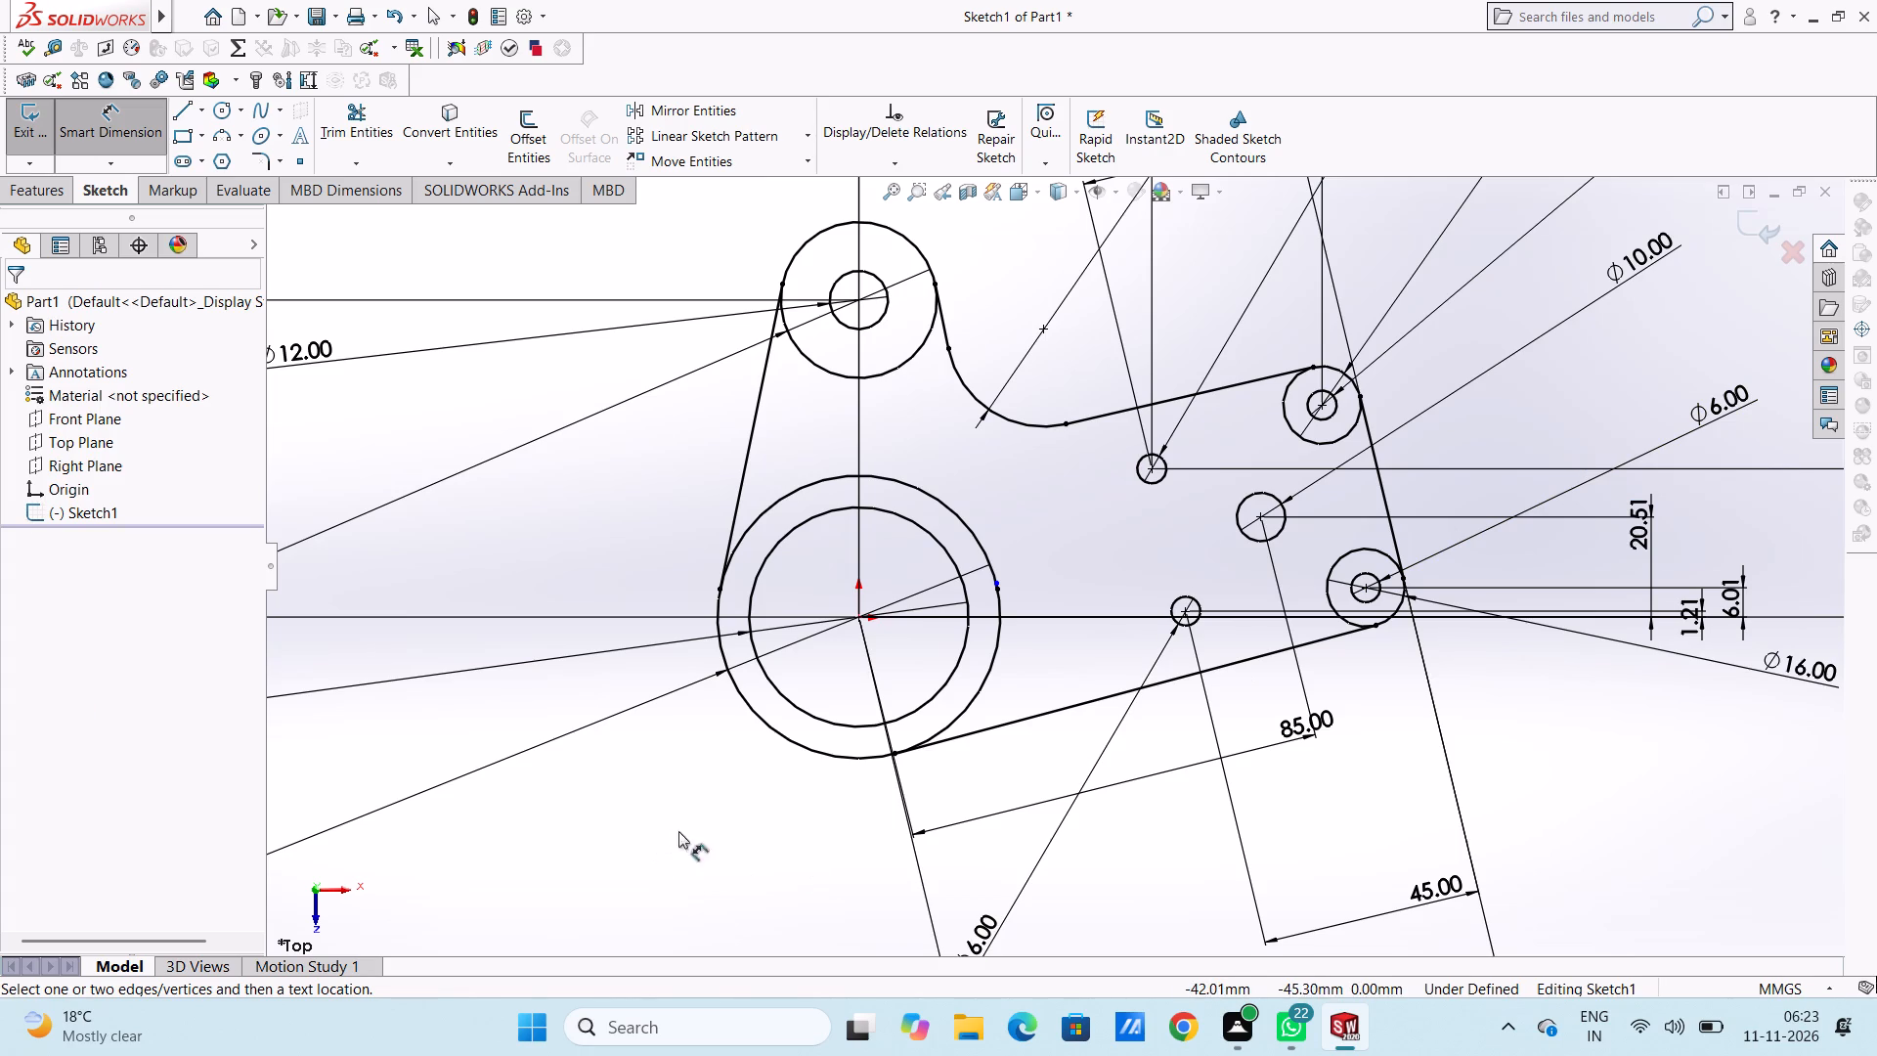
{"action": "scroll", "coordinate": [1244, 522], "scroll_direction": "up", "scroll_amount": 5}
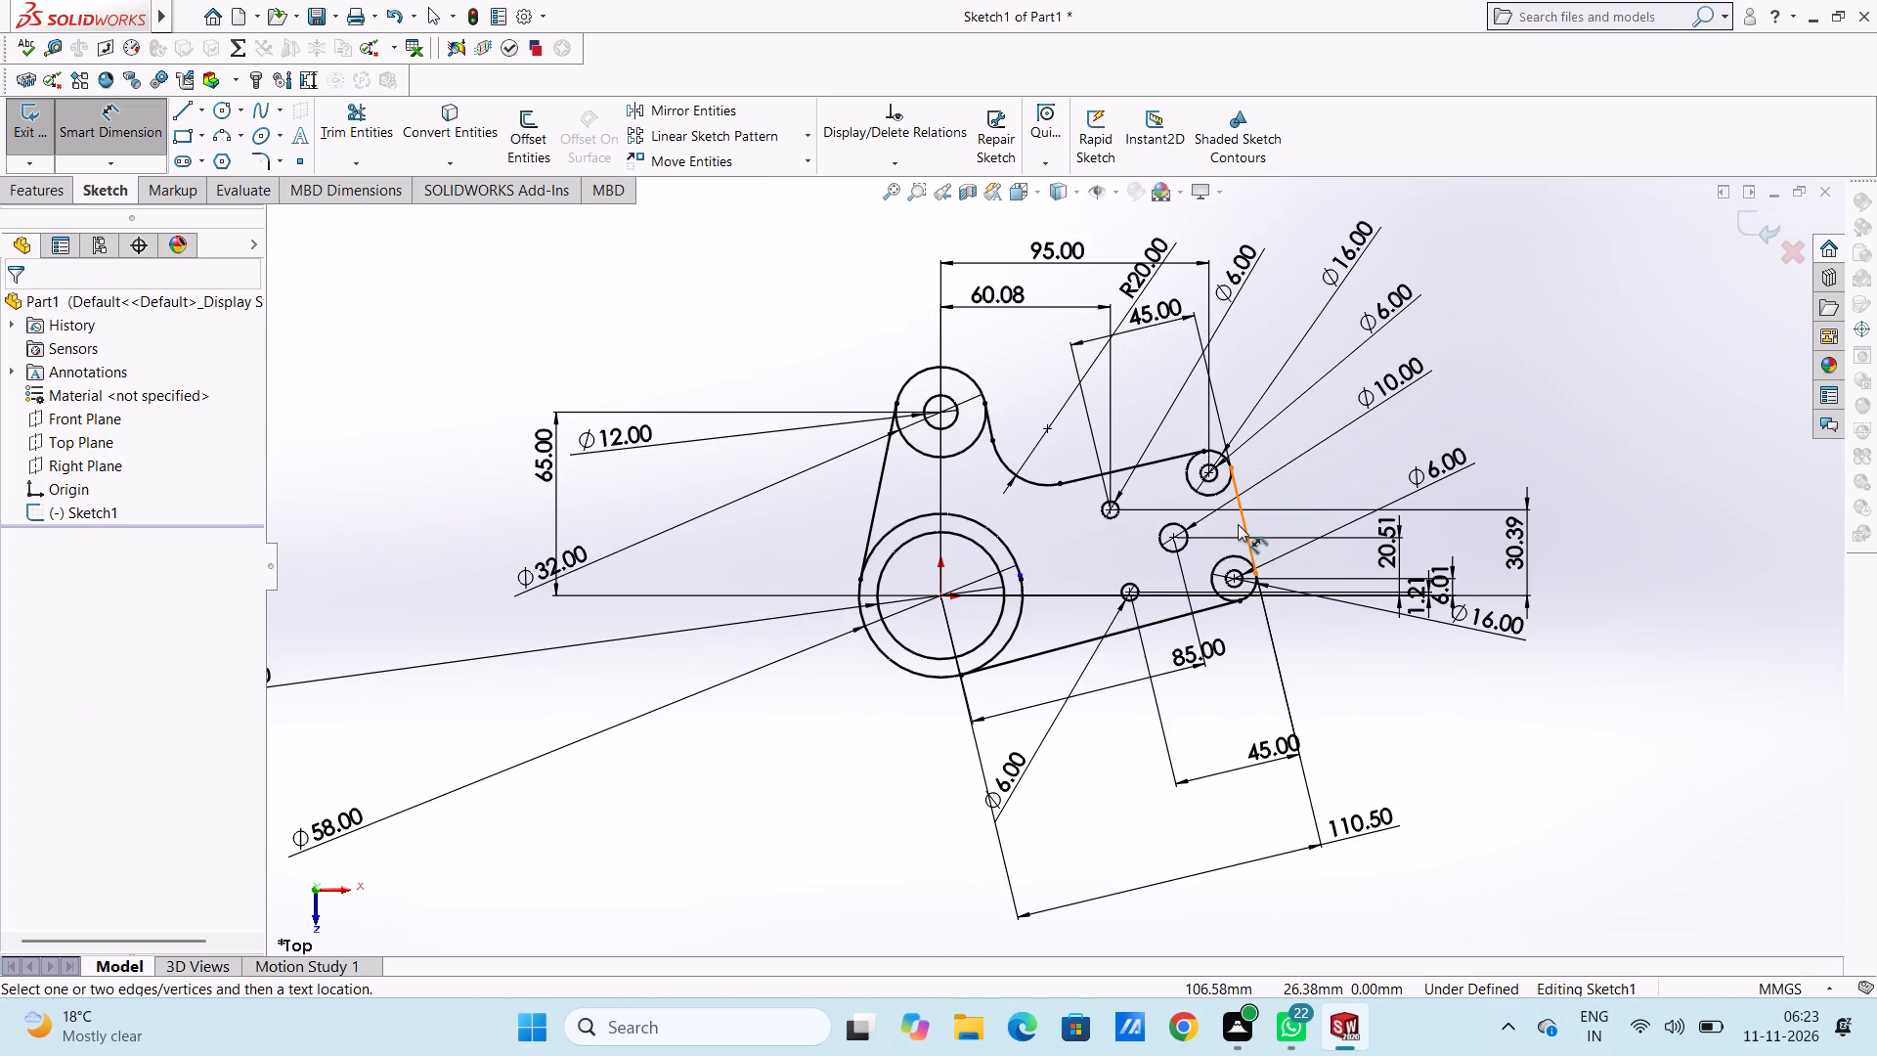
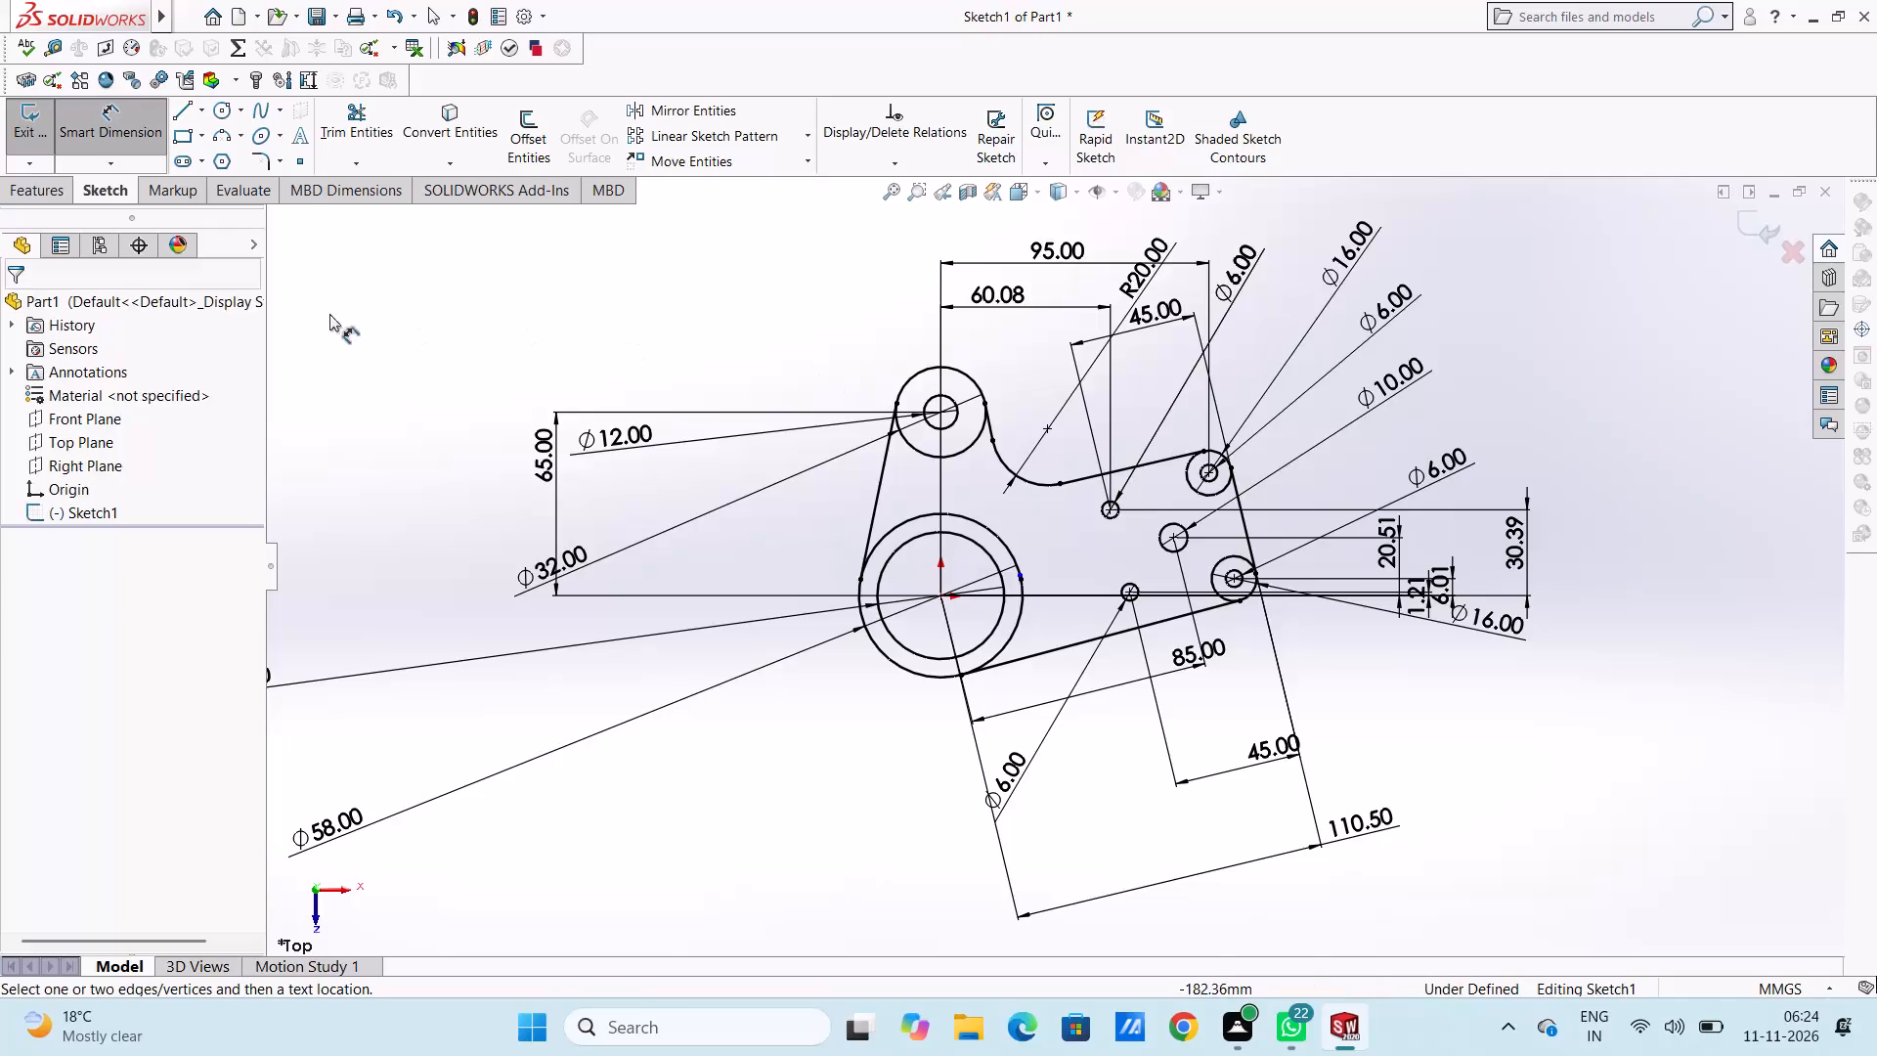
Offset the slanted end line joining the two Ø16 circles 56 mm inward, toward the large concentric circles.
{"action": "left_click", "coordinate": [121, 120]}
{"action": "left_click", "coordinate": [534, 130]}
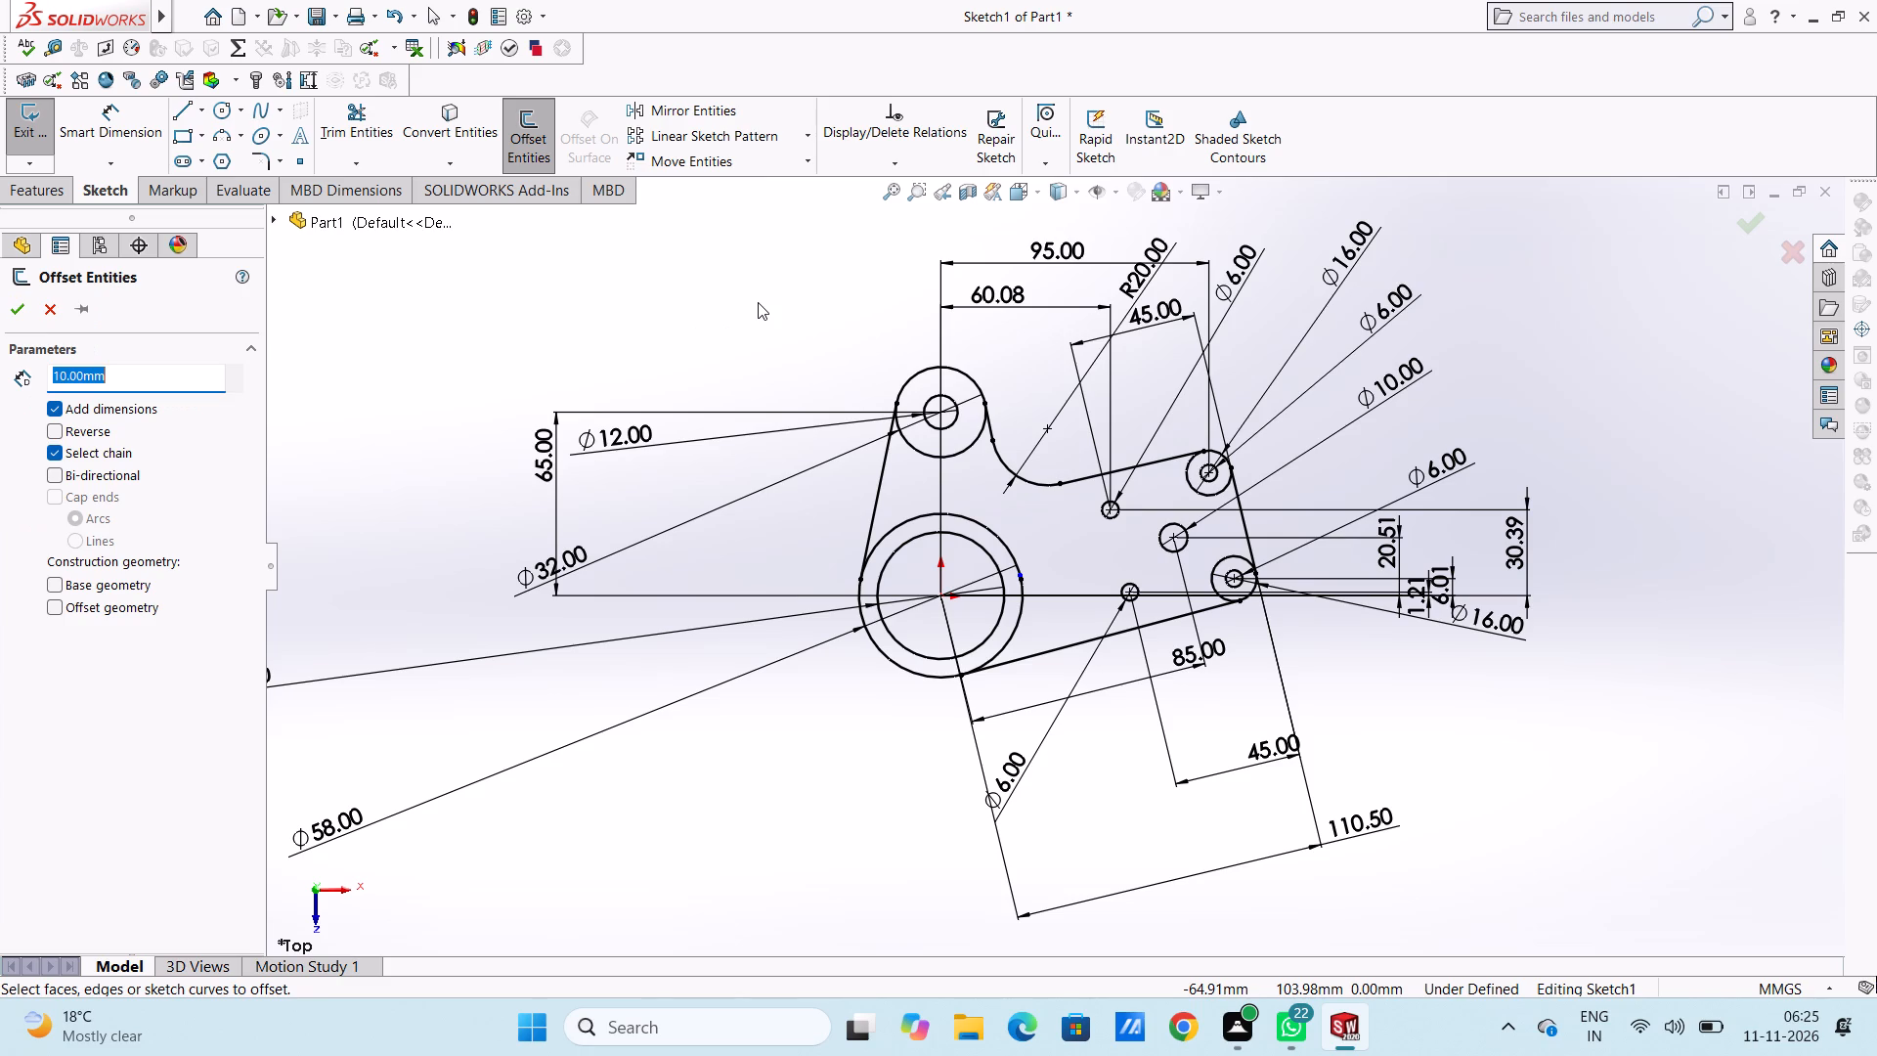
{"action": "type", "text": "56"}
{"action": "key", "text": "Return"}
{"action": "left_click", "coordinate": [1245, 525]}
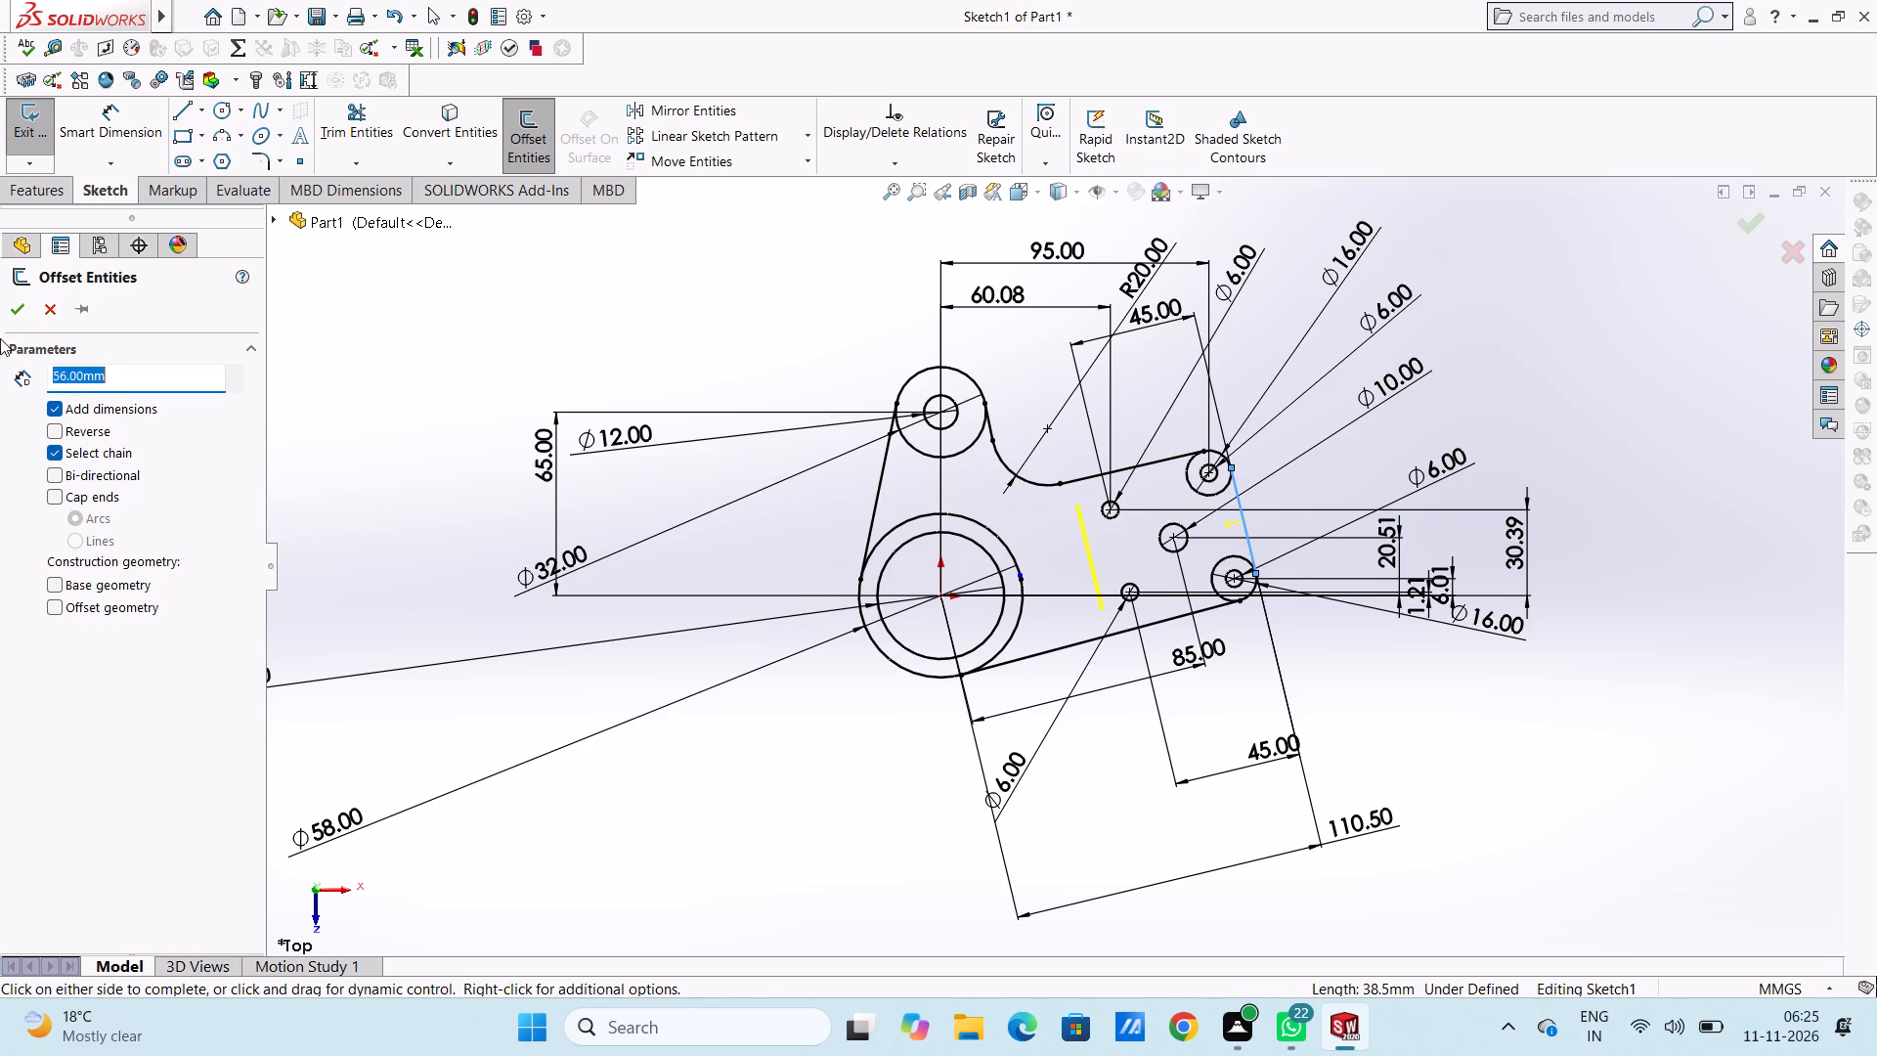
{"action": "left_click", "coordinate": [22, 309]}
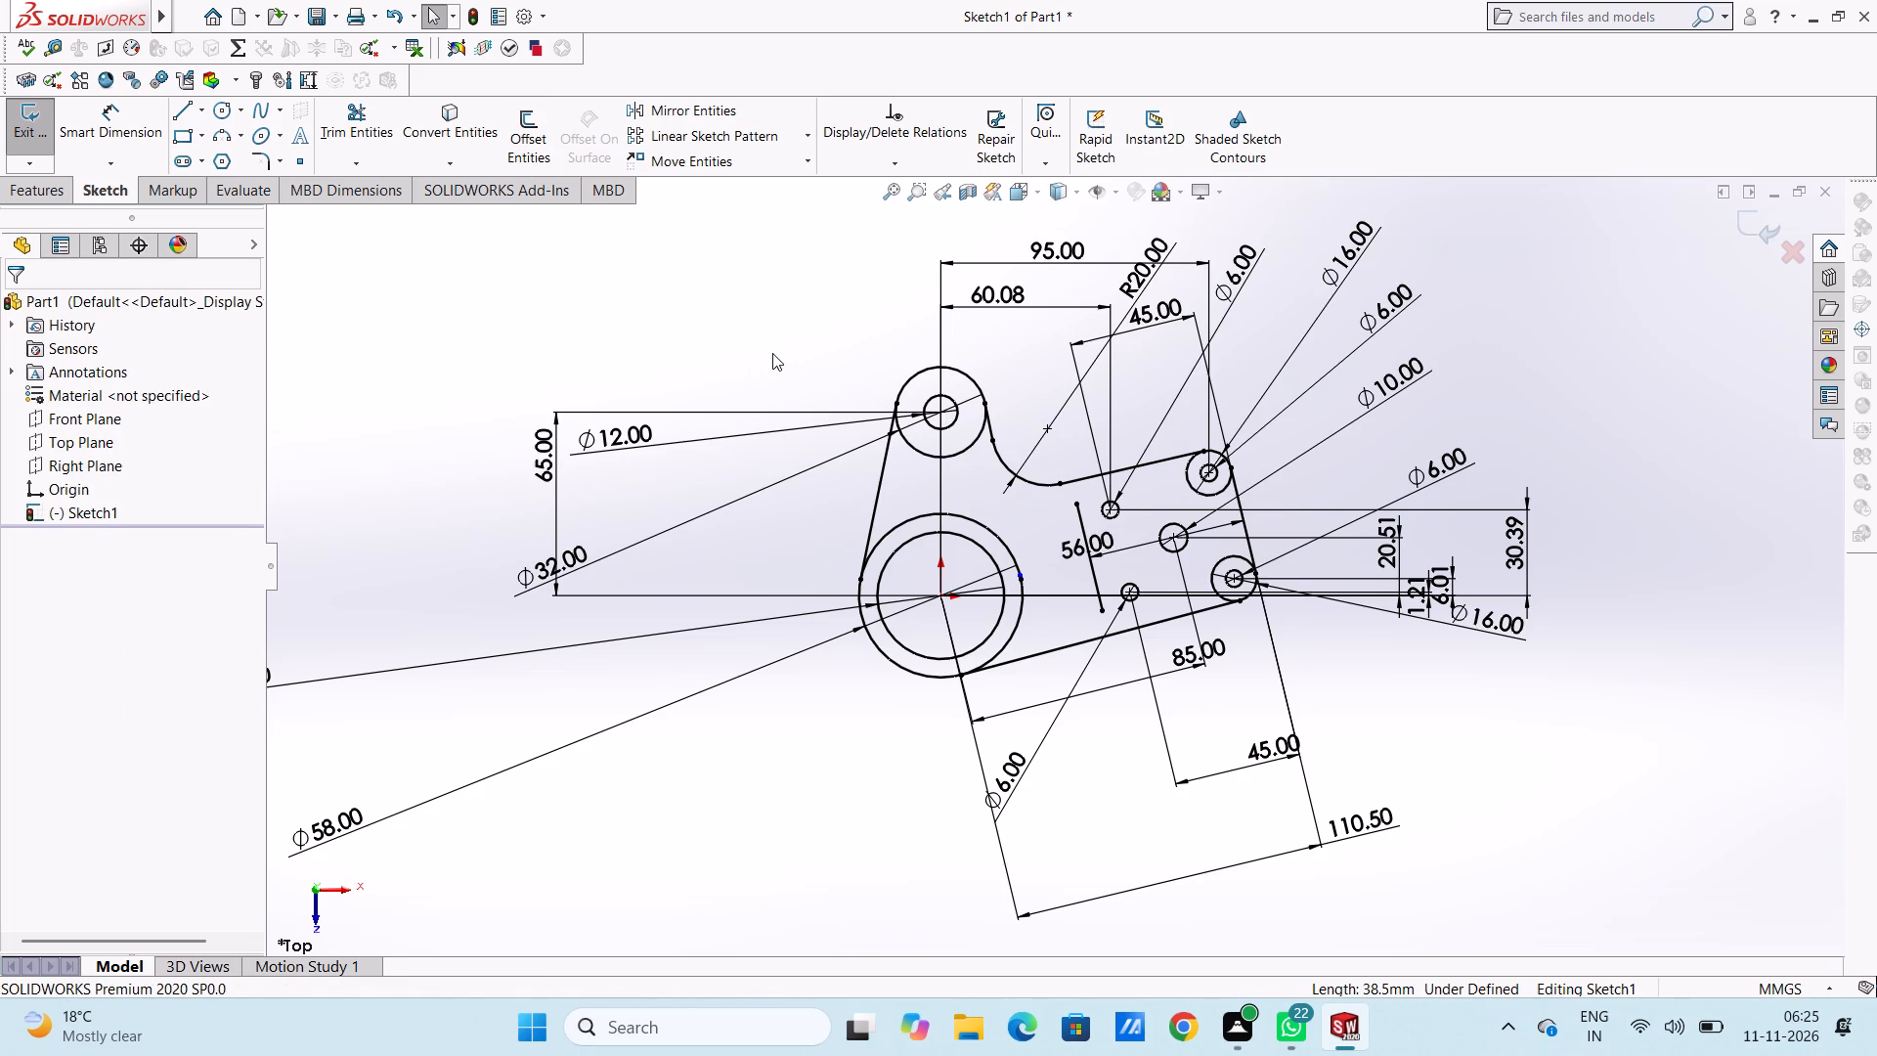
Extend both ends of the 56 mm offset line to meet the arm's upper and lower edge lines.
{"action": "left_click", "coordinate": [377, 161]}
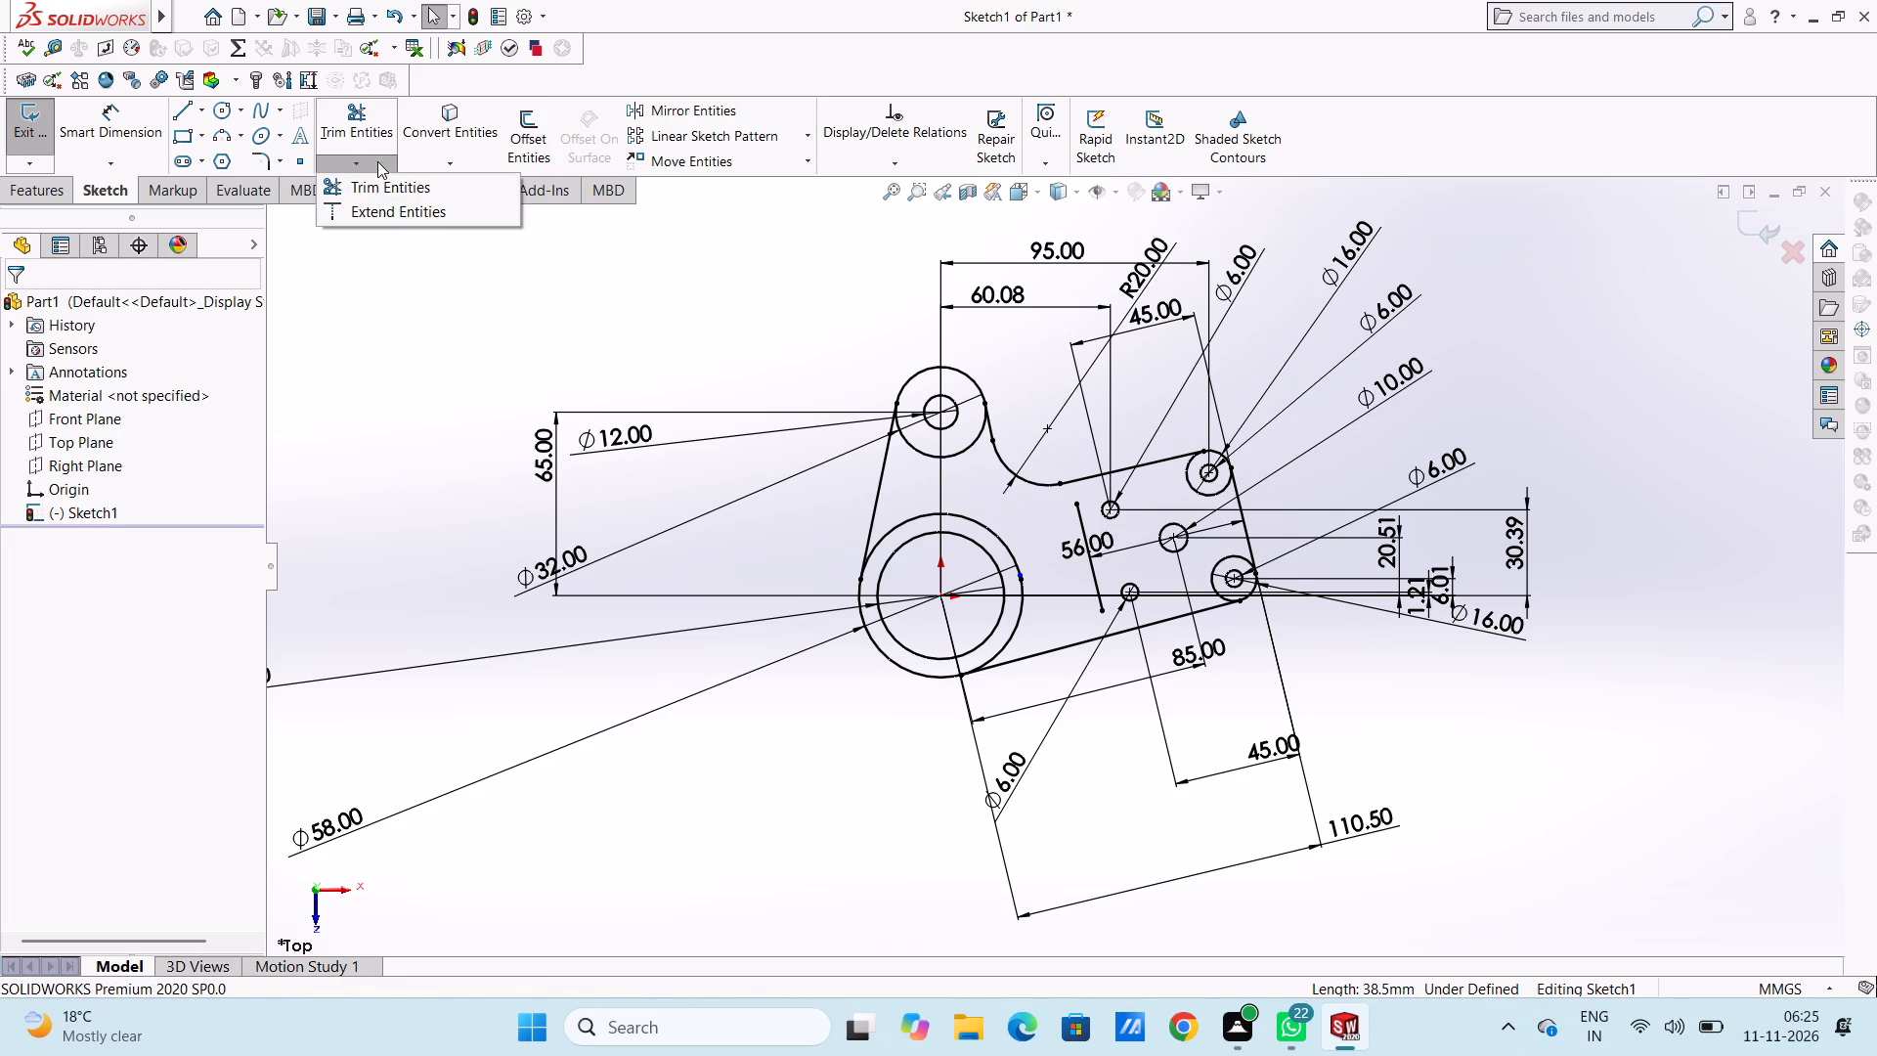
{"action": "left_click", "coordinate": [391, 205]}
{"action": "scroll", "coordinate": [1191, 498], "scroll_direction": "down", "scroll_amount": 3}
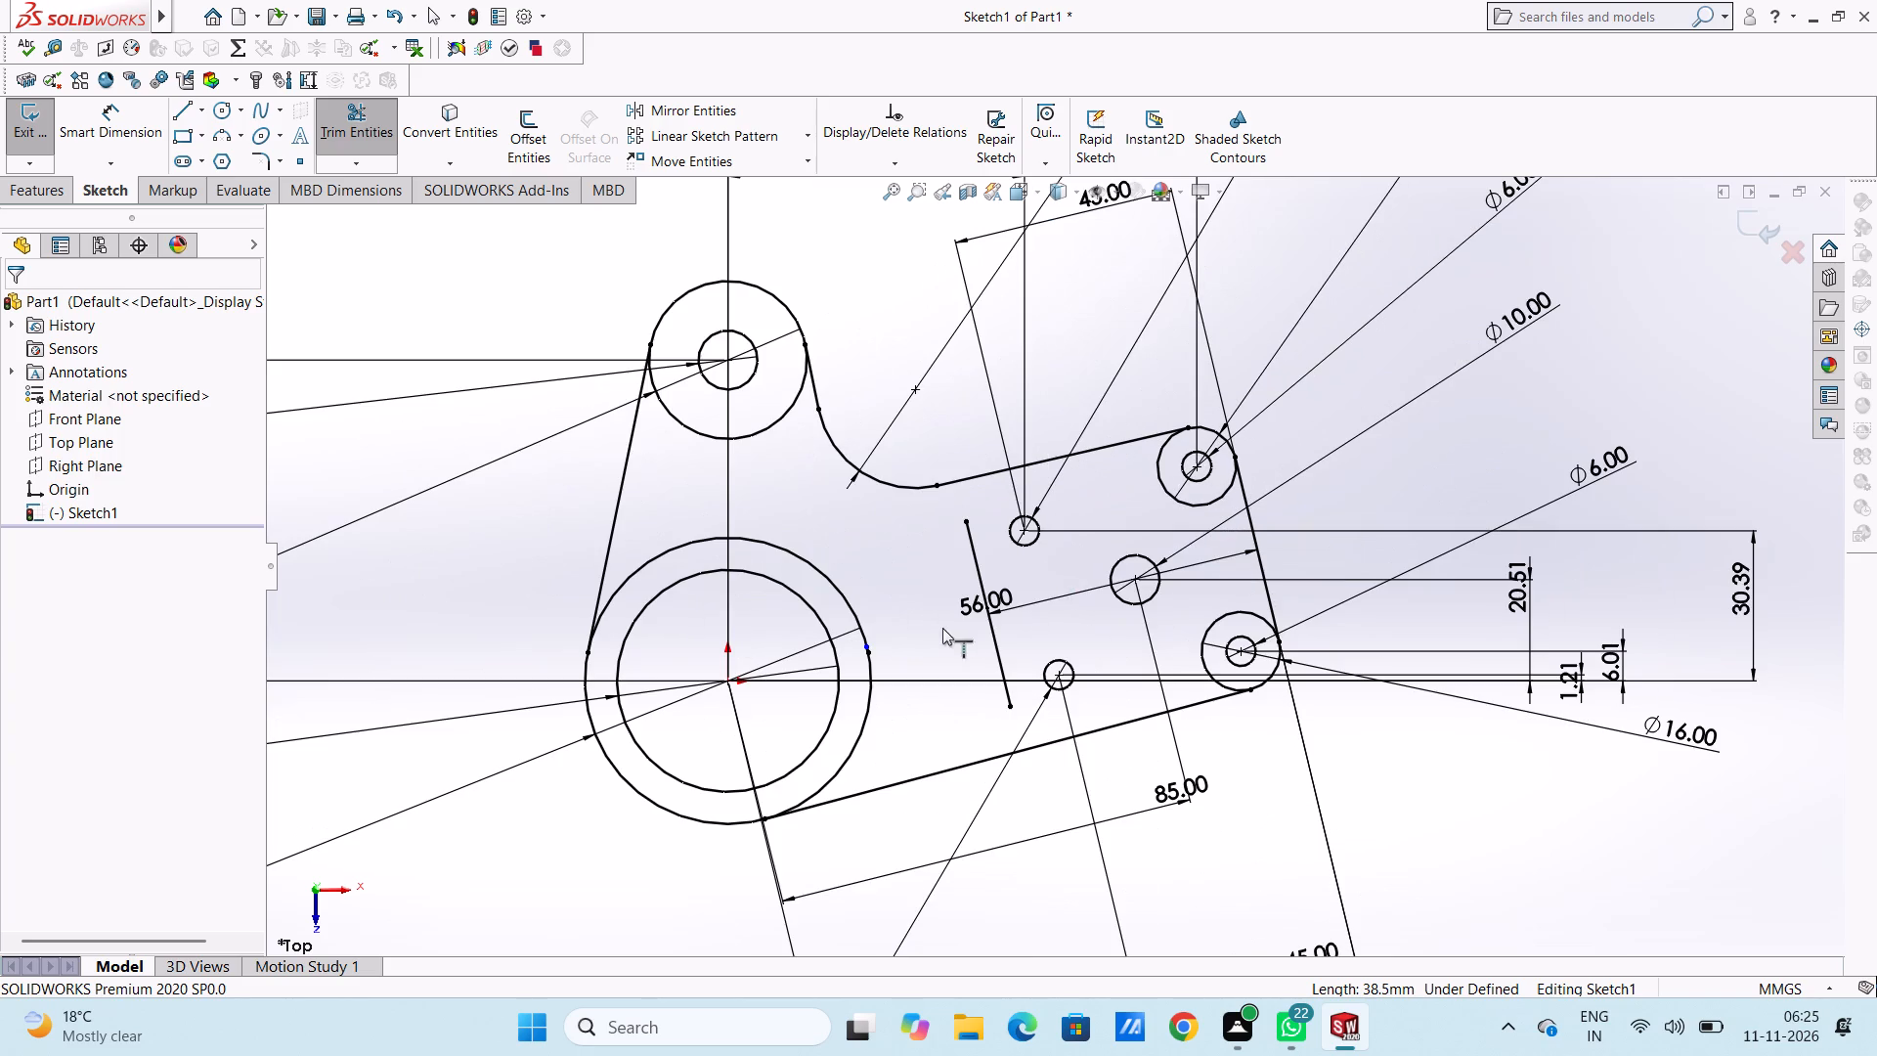
{"action": "left_click", "coordinate": [973, 550]}
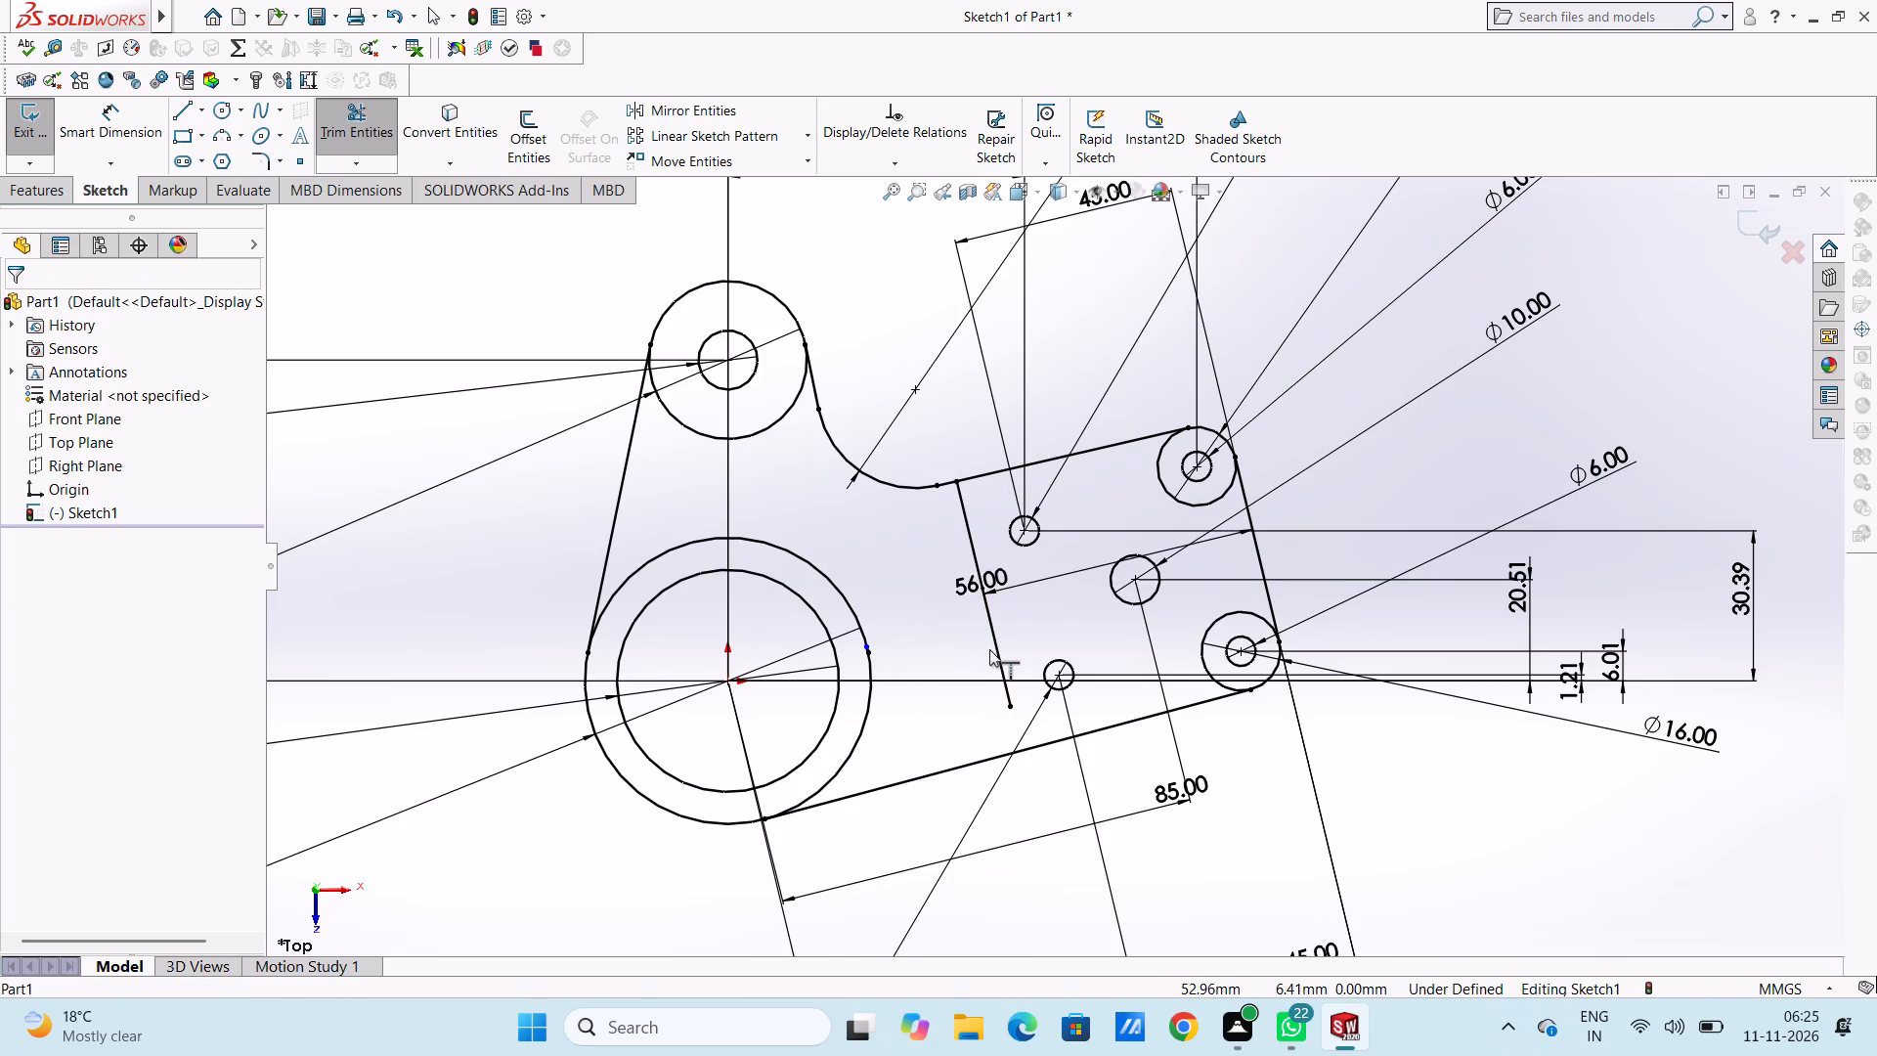
{"action": "left_click", "coordinate": [998, 659]}
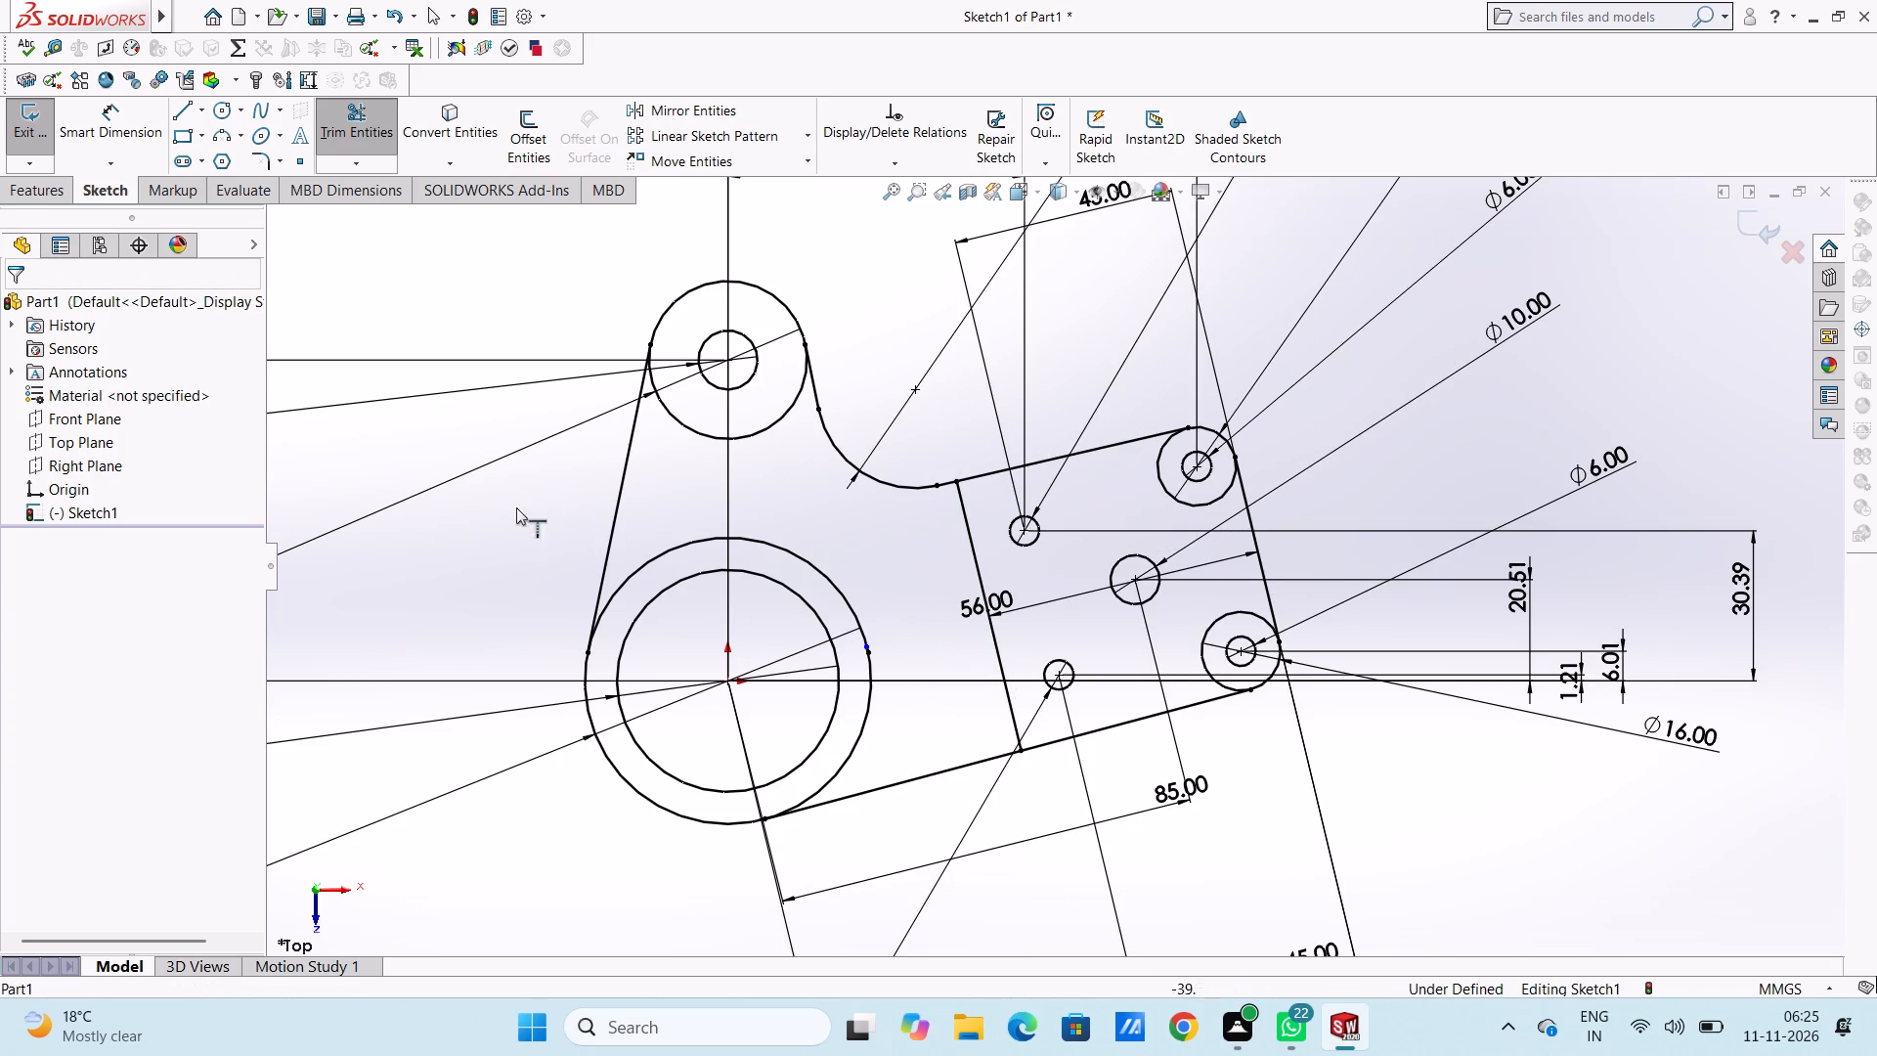
{"action": "left_click", "coordinate": [369, 123]}
{"action": "left_click", "coordinate": [17, 315]}
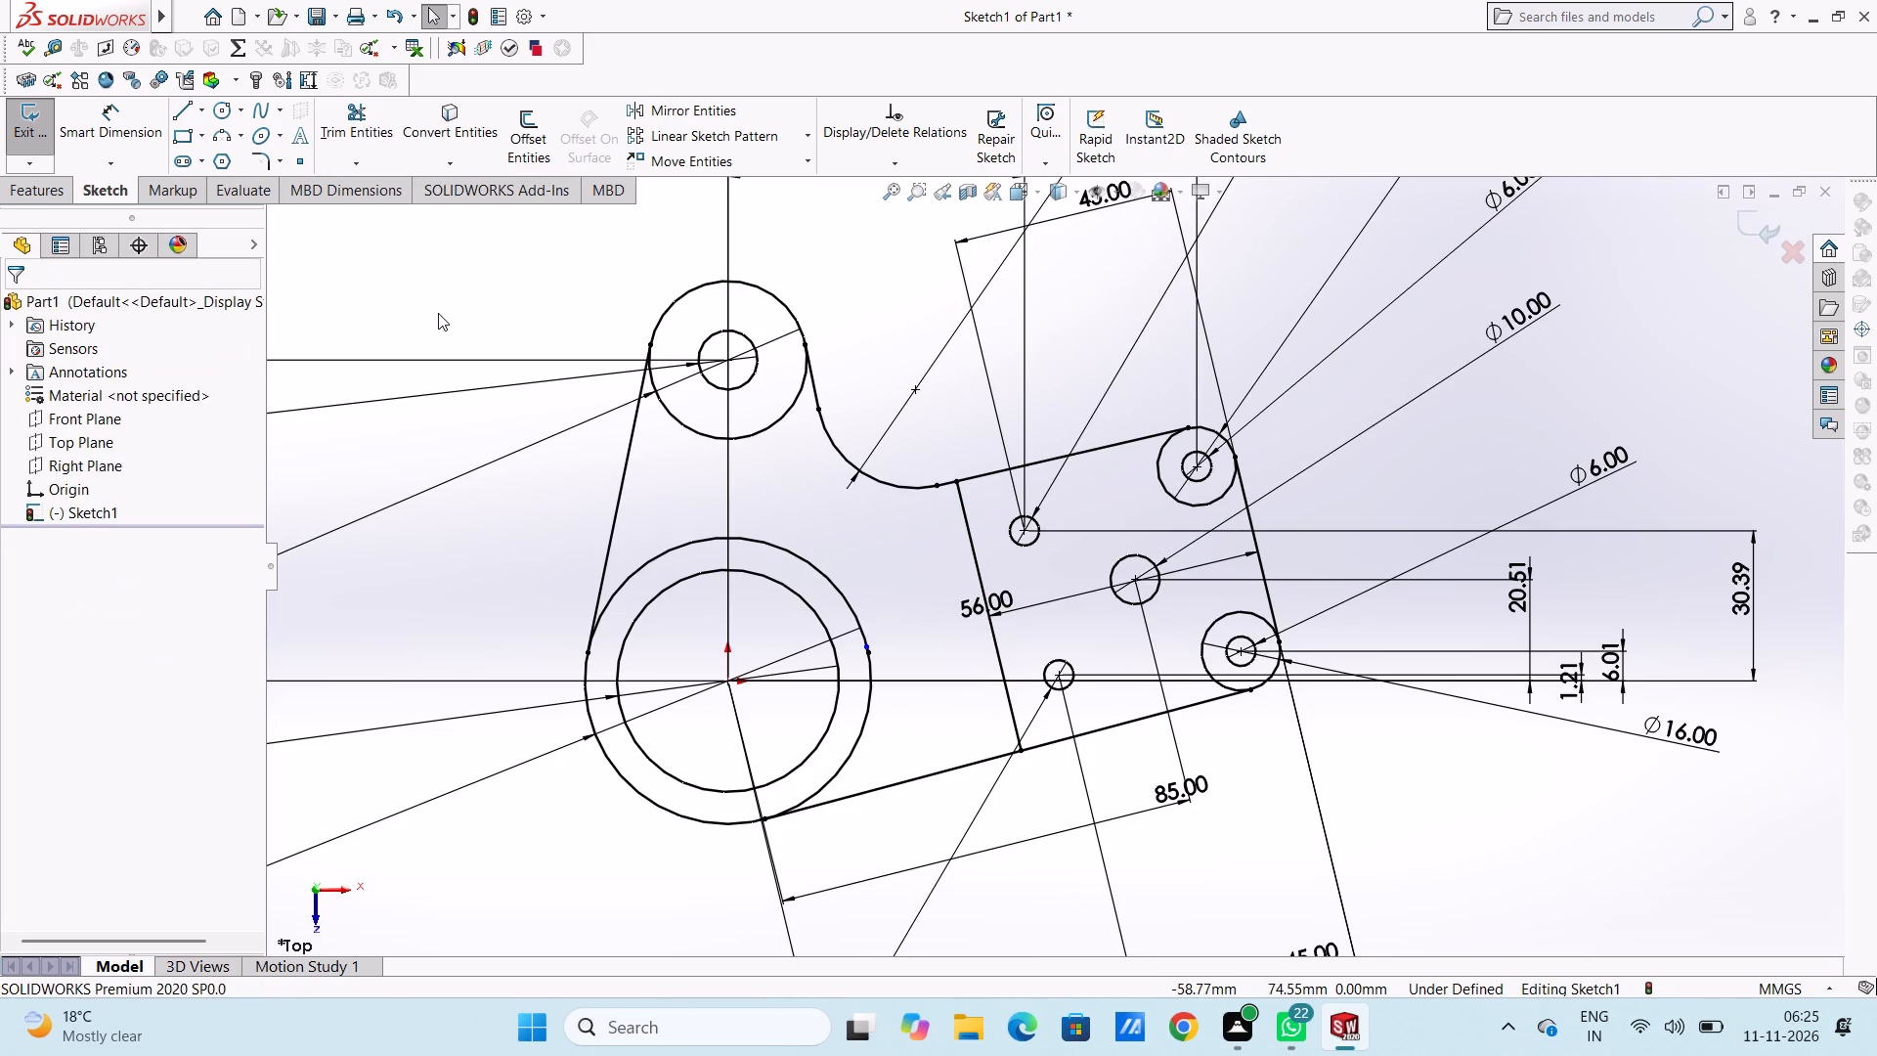
{"action": "left_click", "coordinate": [438, 313]}
{"action": "scroll", "coordinate": [1039, 580], "scroll_direction": "up", "scroll_amount": 3}
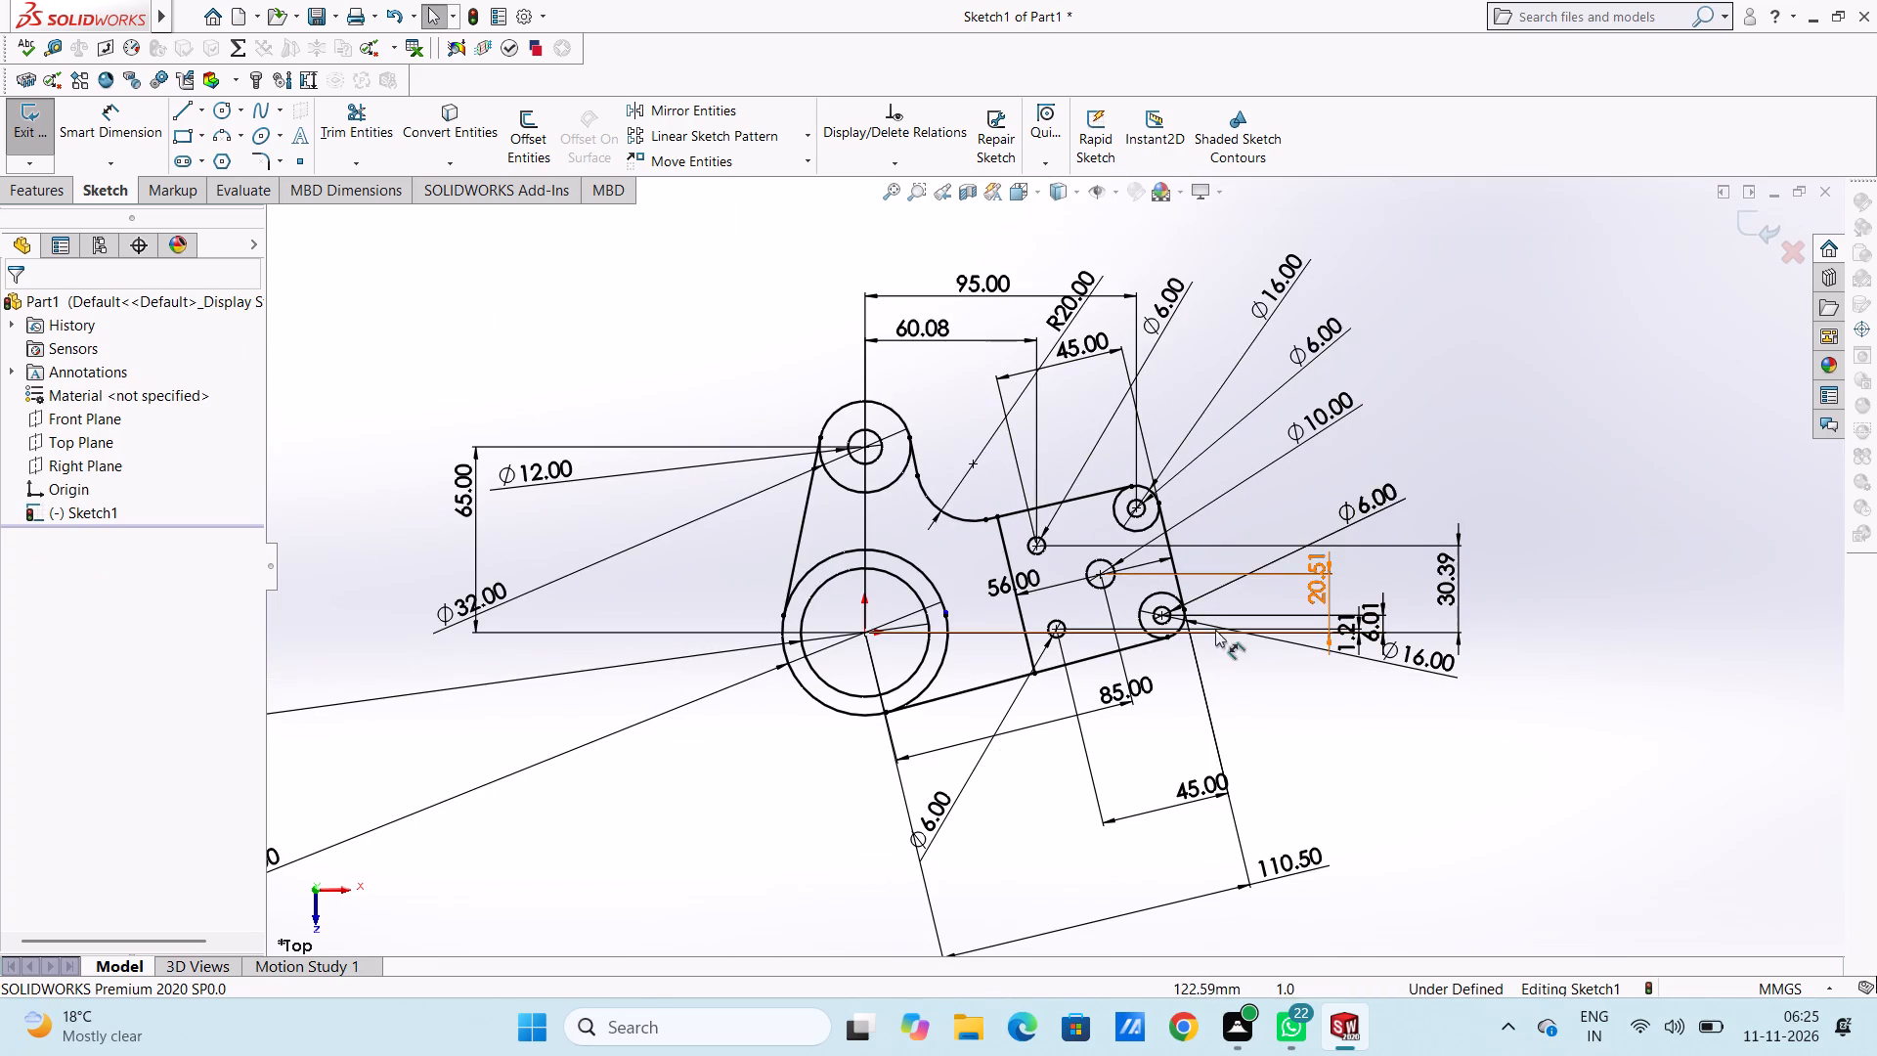
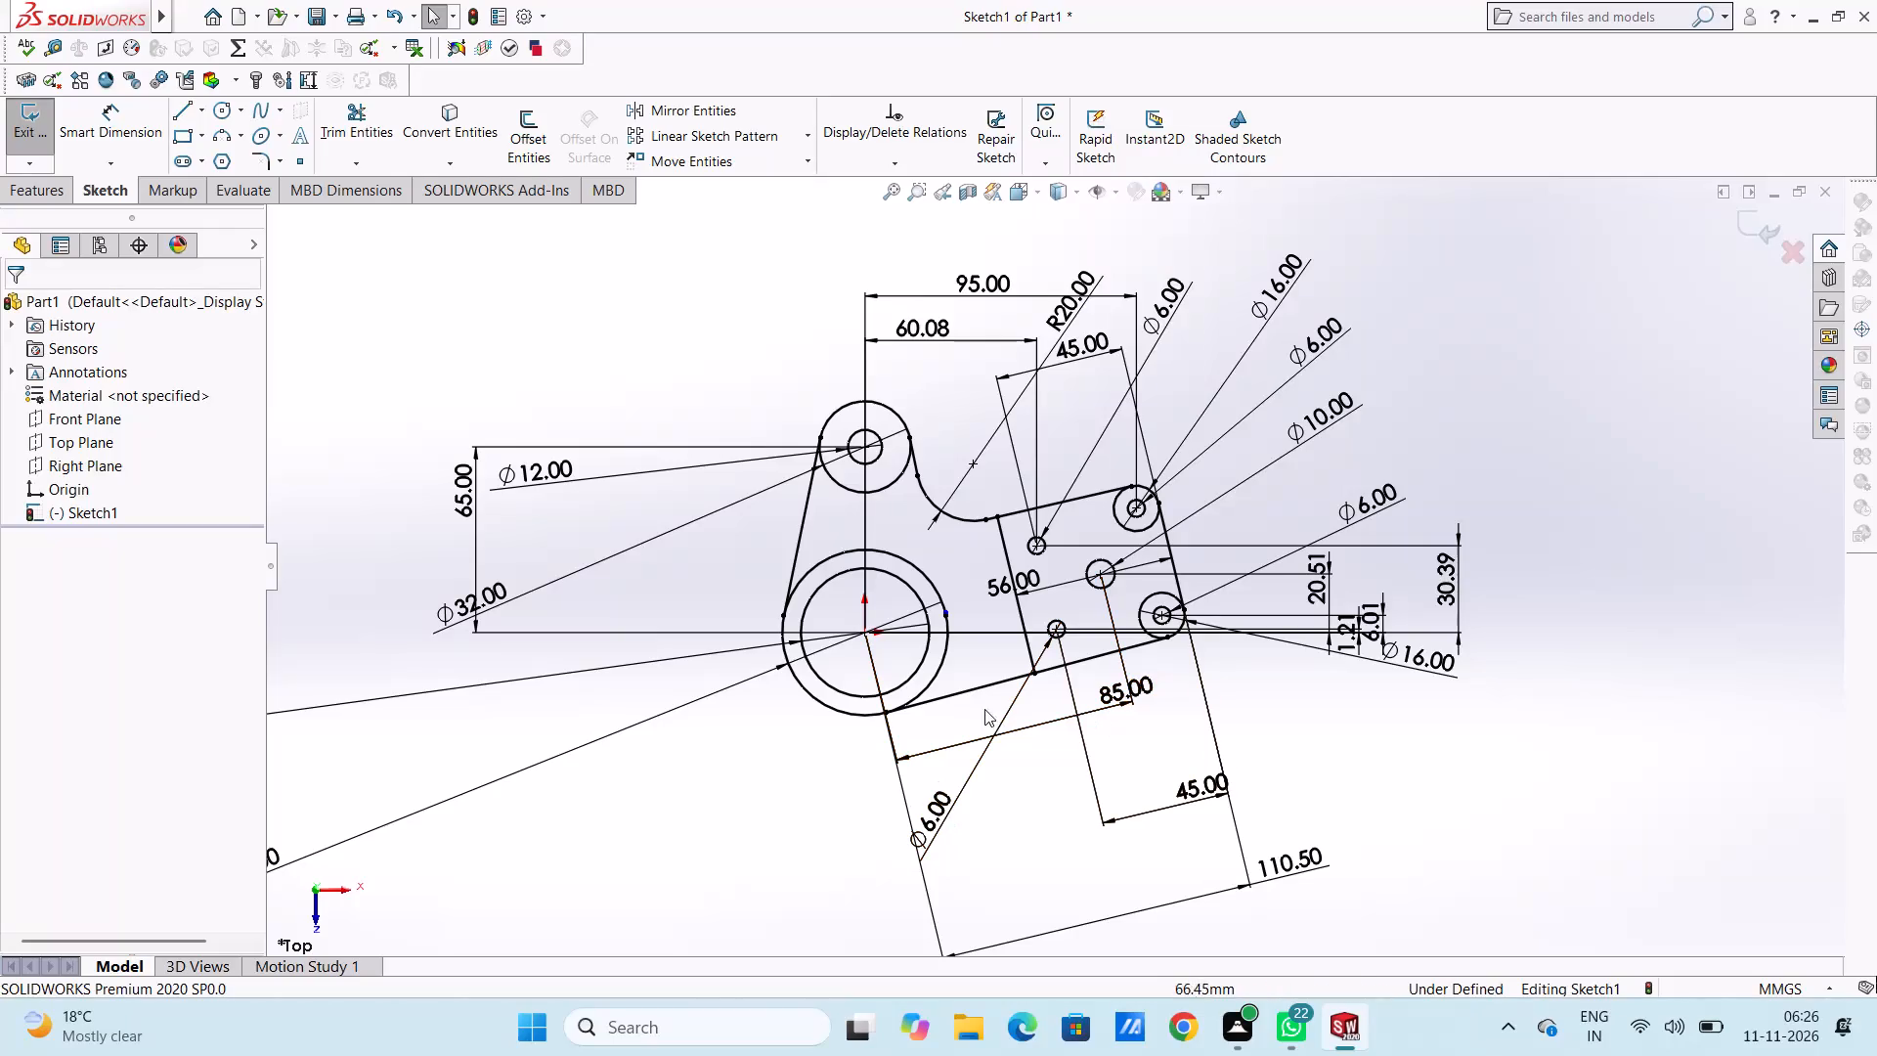
Sketch a line about 102 mm long, tangent to the Ø58 circle, ending at the upper Ø16 circle's tangent point.
{"action": "left_click", "coordinate": [789, 835]}
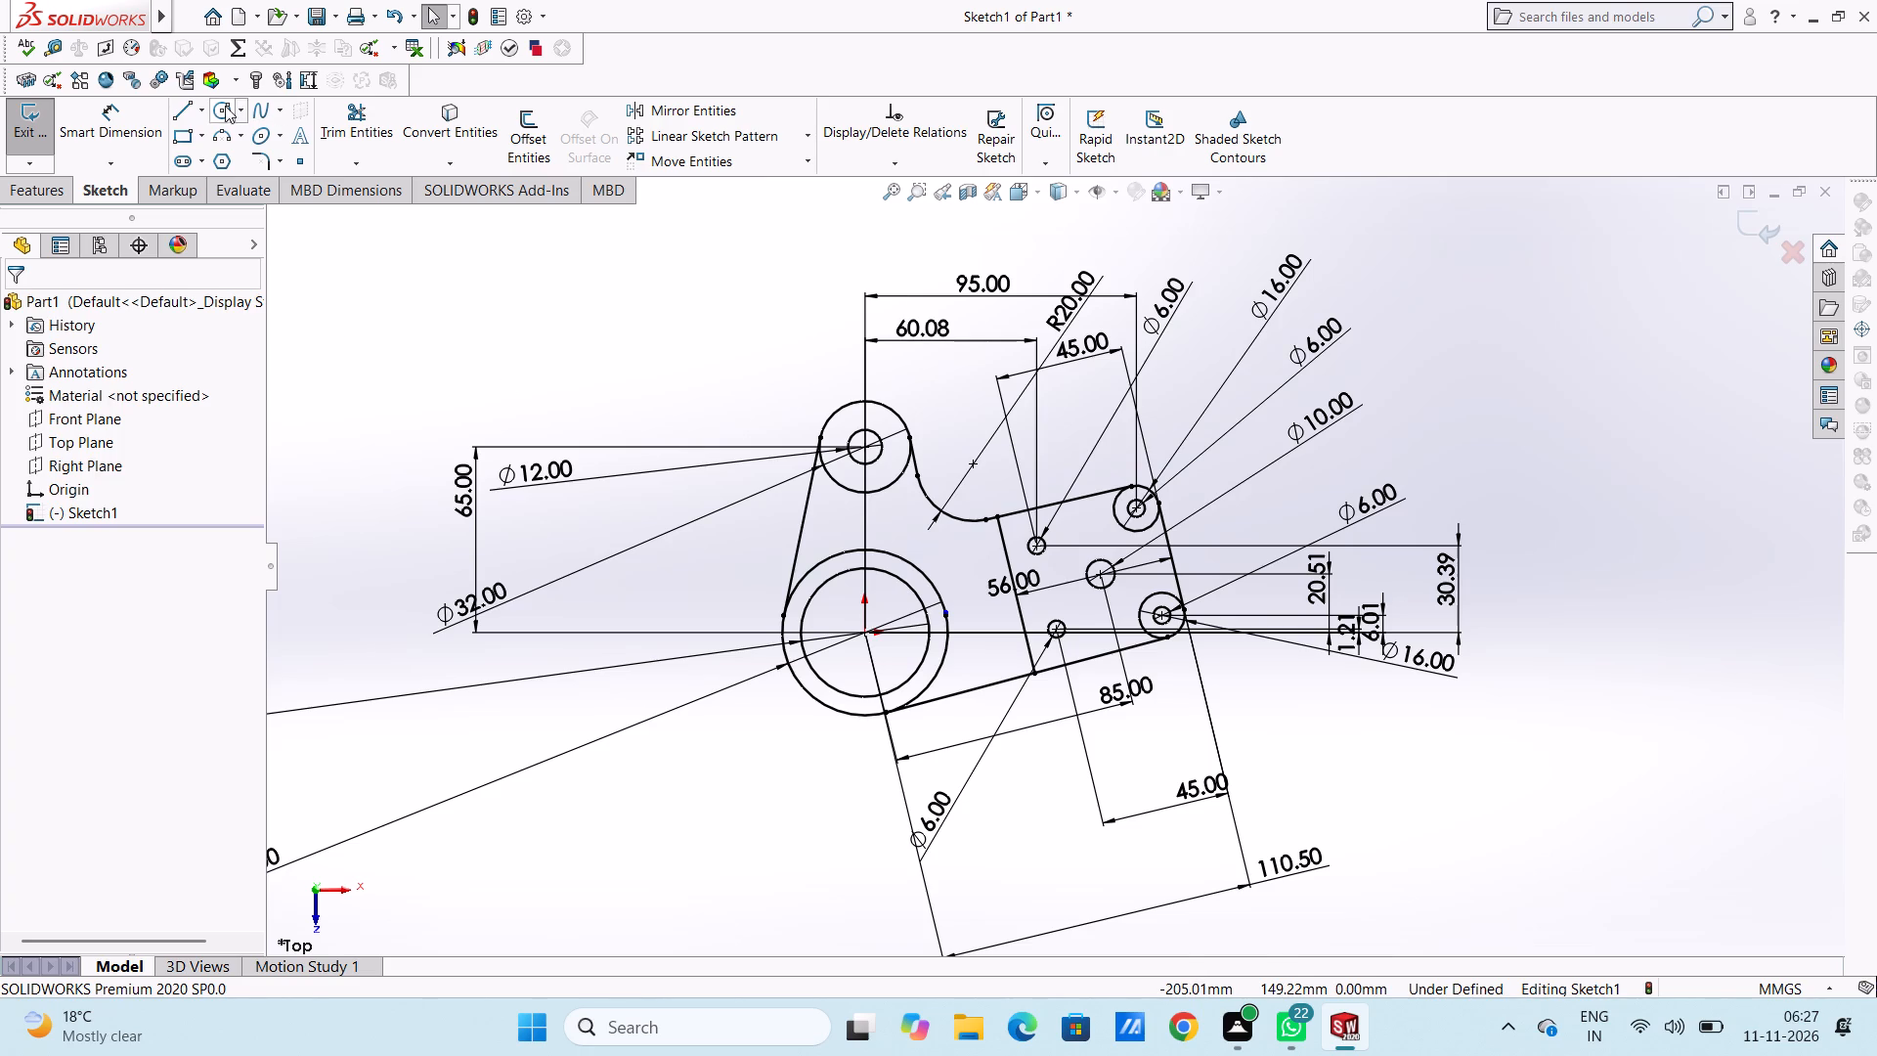
{"action": "left_click", "coordinate": [196, 111]}
{"action": "scroll", "coordinate": [933, 552], "scroll_direction": "down", "scroll_amount": 1}
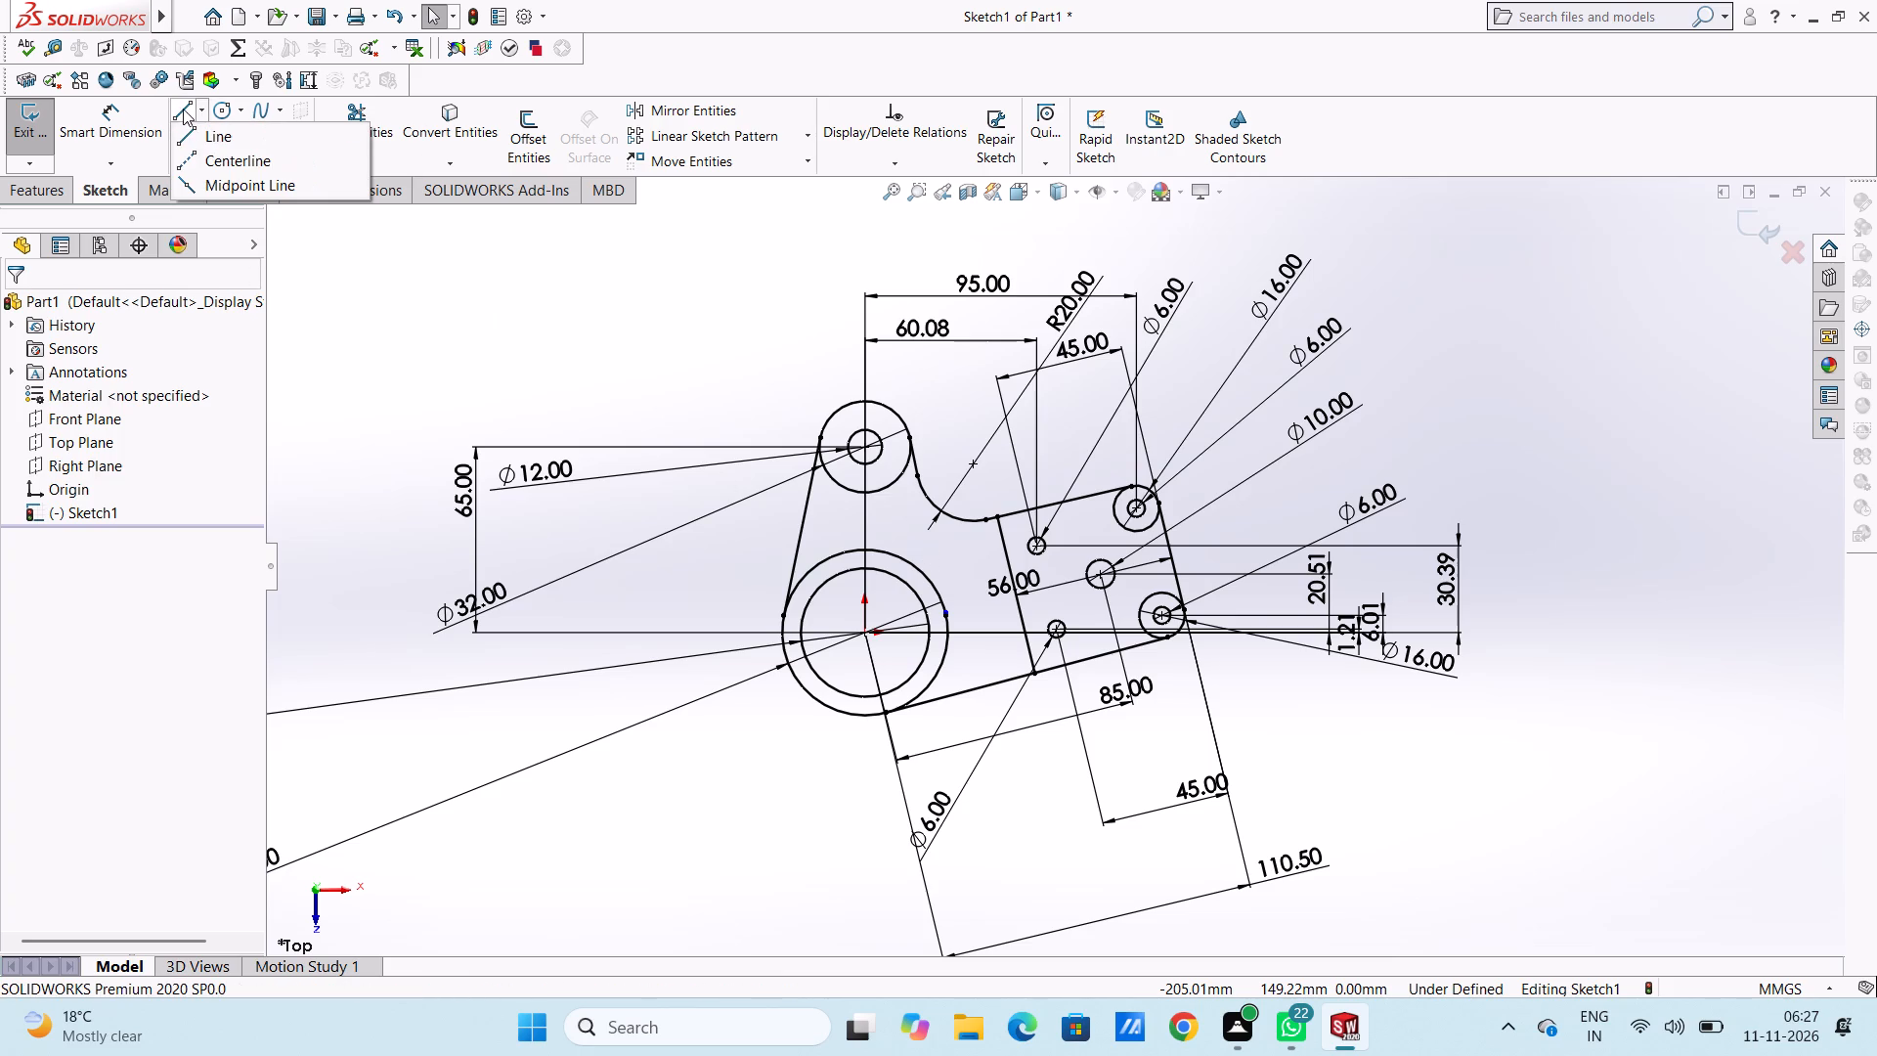
{"action": "left_click", "coordinate": [196, 131]}
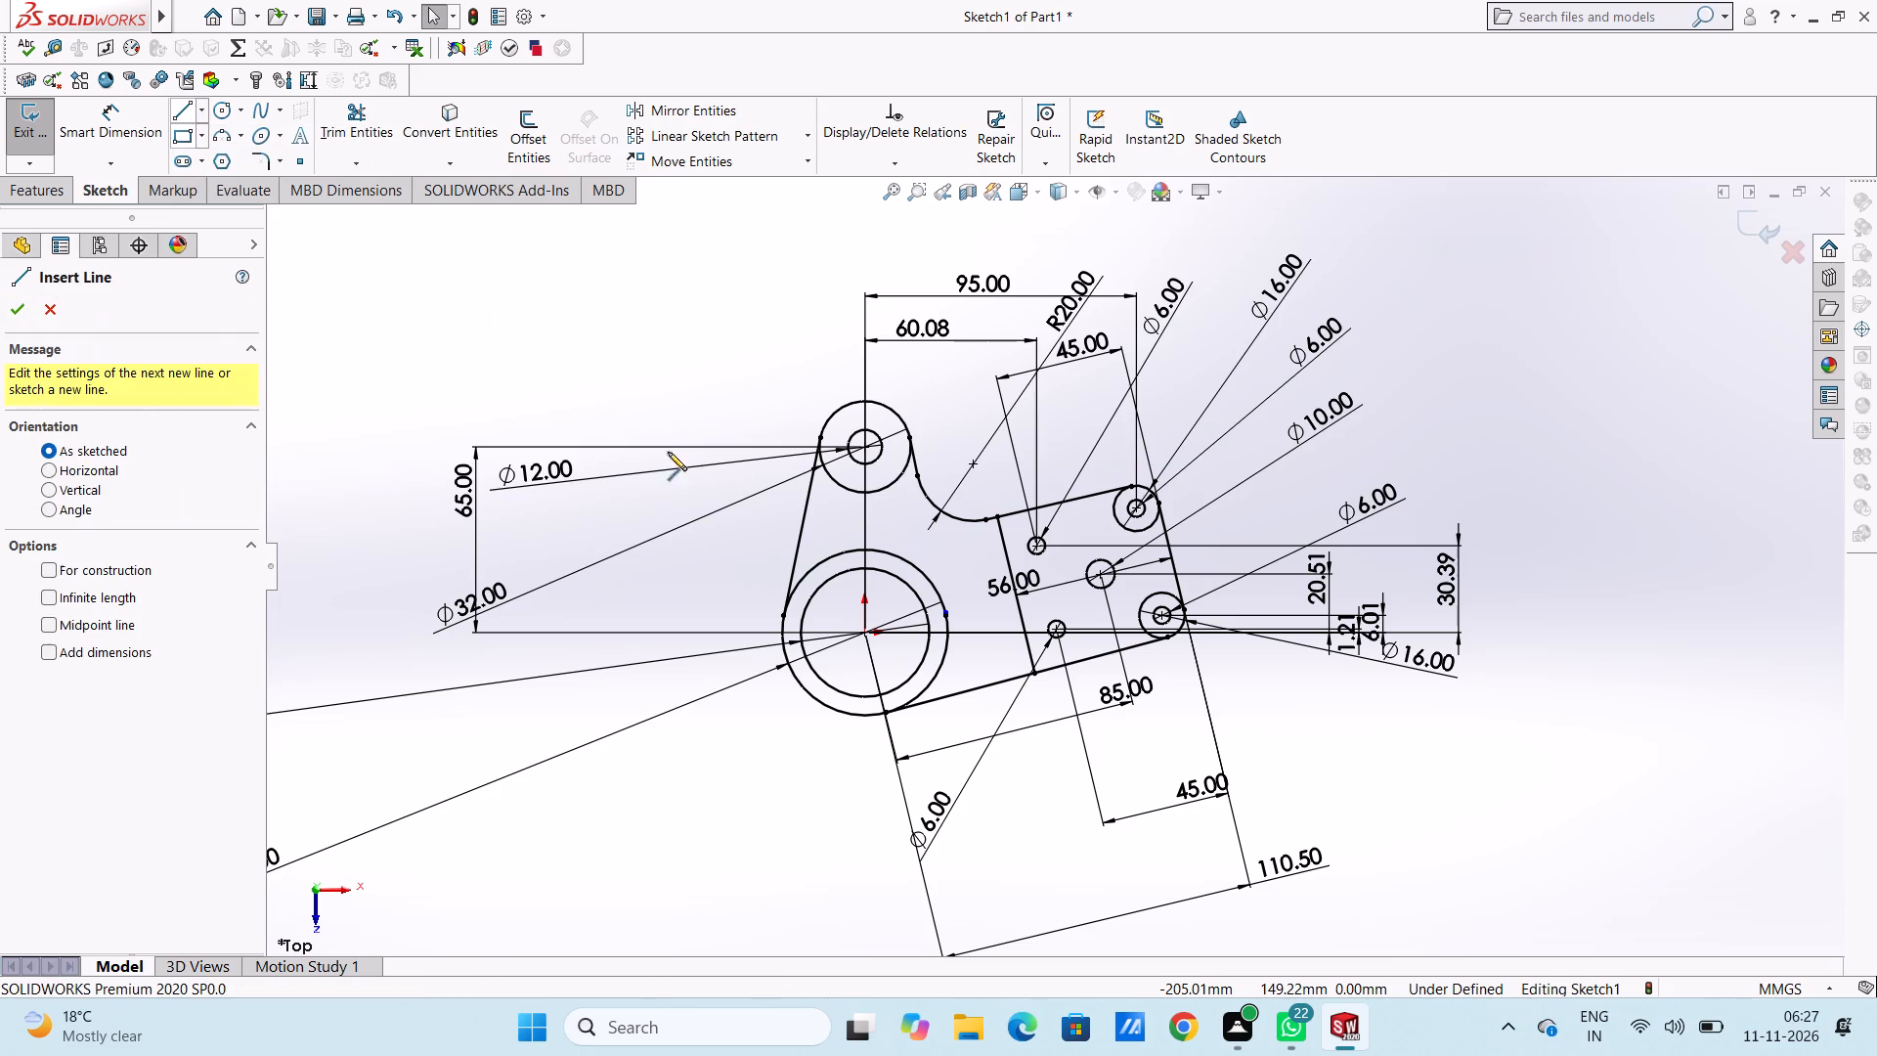
{"action": "scroll", "coordinate": [986, 606], "scroll_direction": "down", "scroll_amount": 4}
{"action": "scroll", "coordinate": [969, 472], "scroll_direction": "down", "scroll_amount": 4}
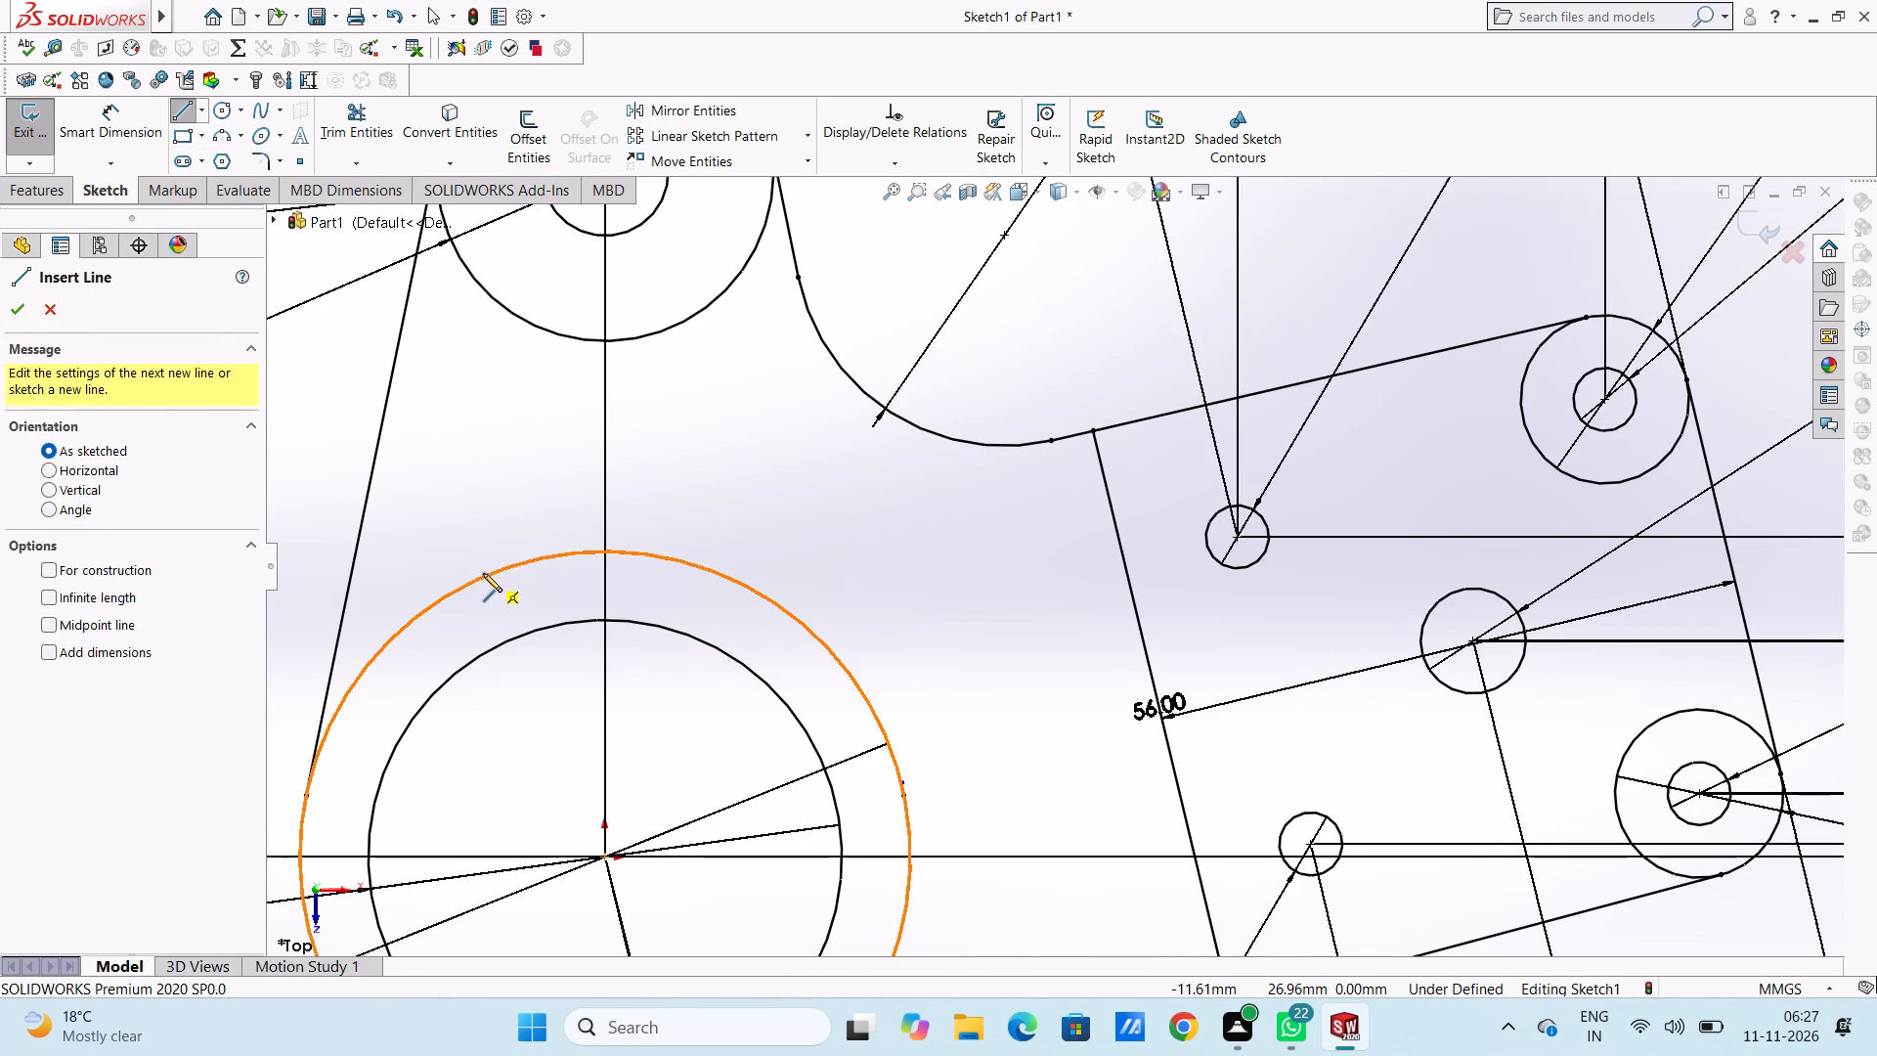
{"action": "left_click", "coordinate": [457, 589]}
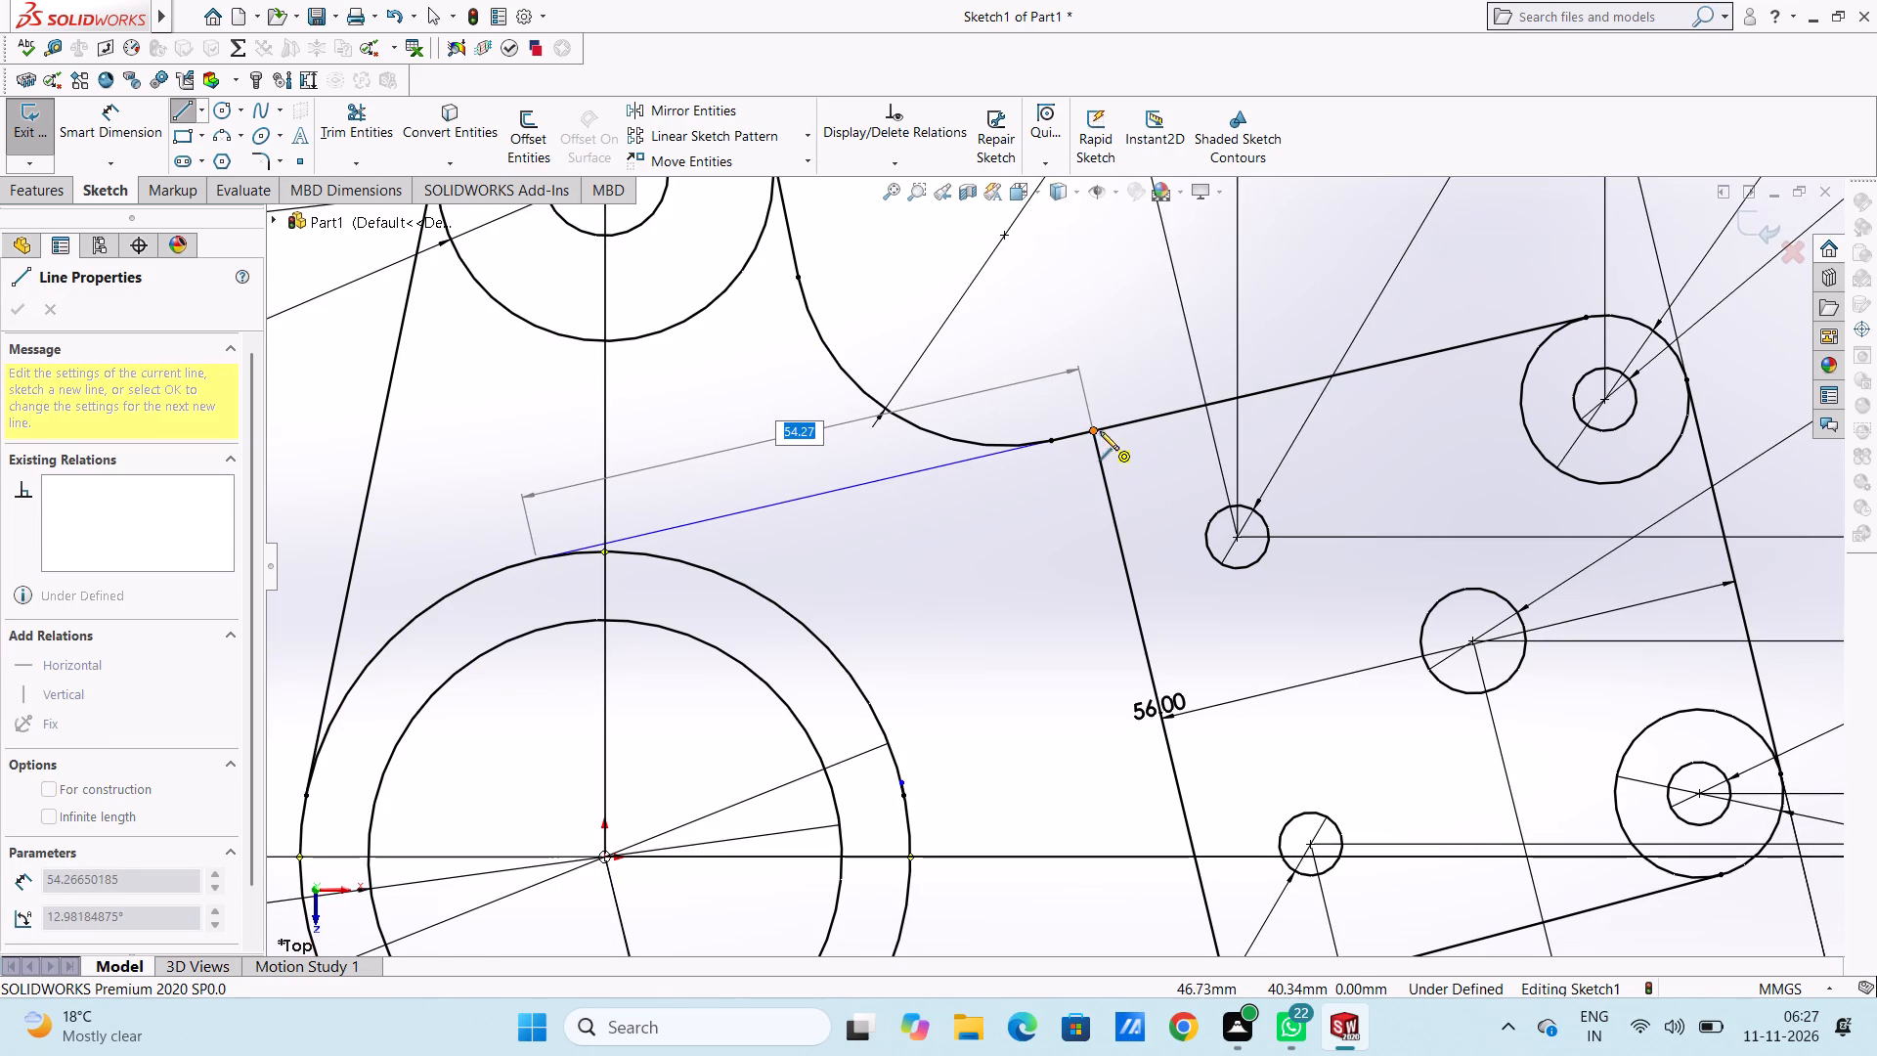
{"action": "left_click", "coordinate": [1588, 320]}
{"action": "right_click", "coordinate": [1471, 254]}
{"action": "left_click", "coordinate": [1489, 266]}
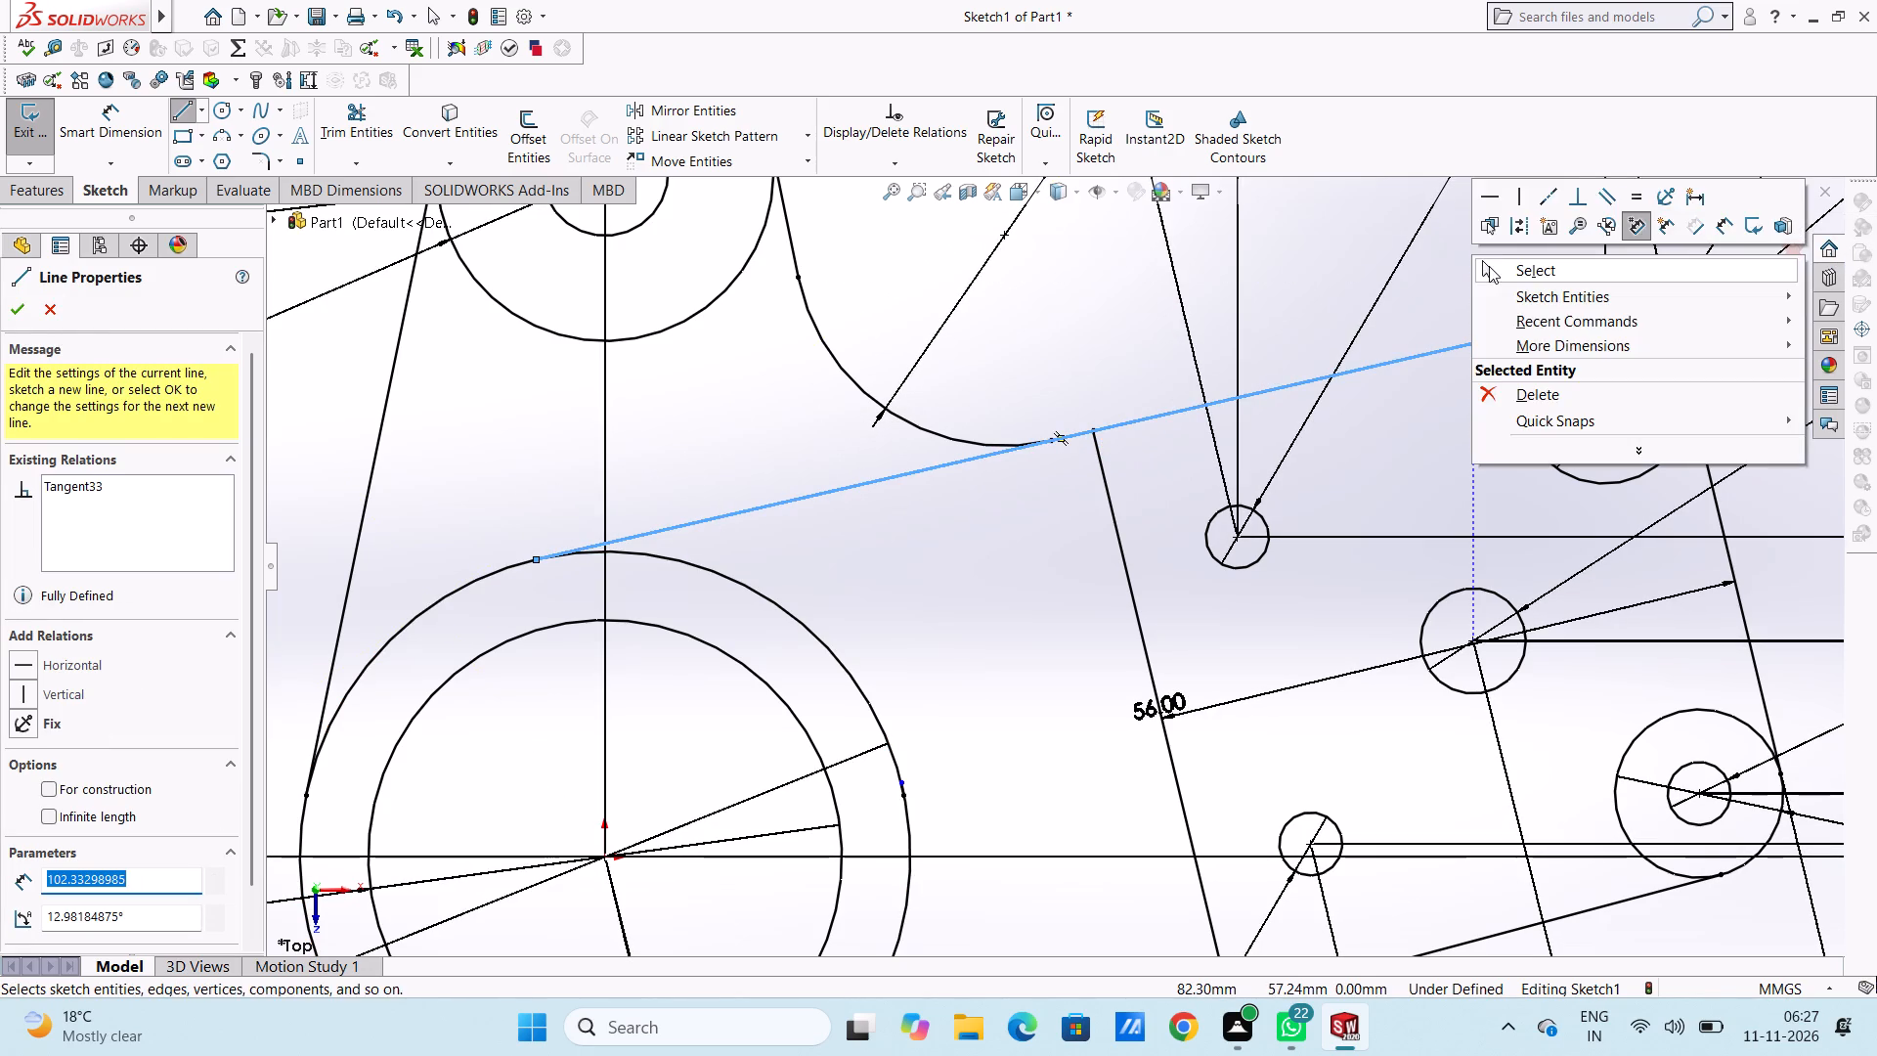
{"action": "left_click", "coordinate": [1489, 266]}
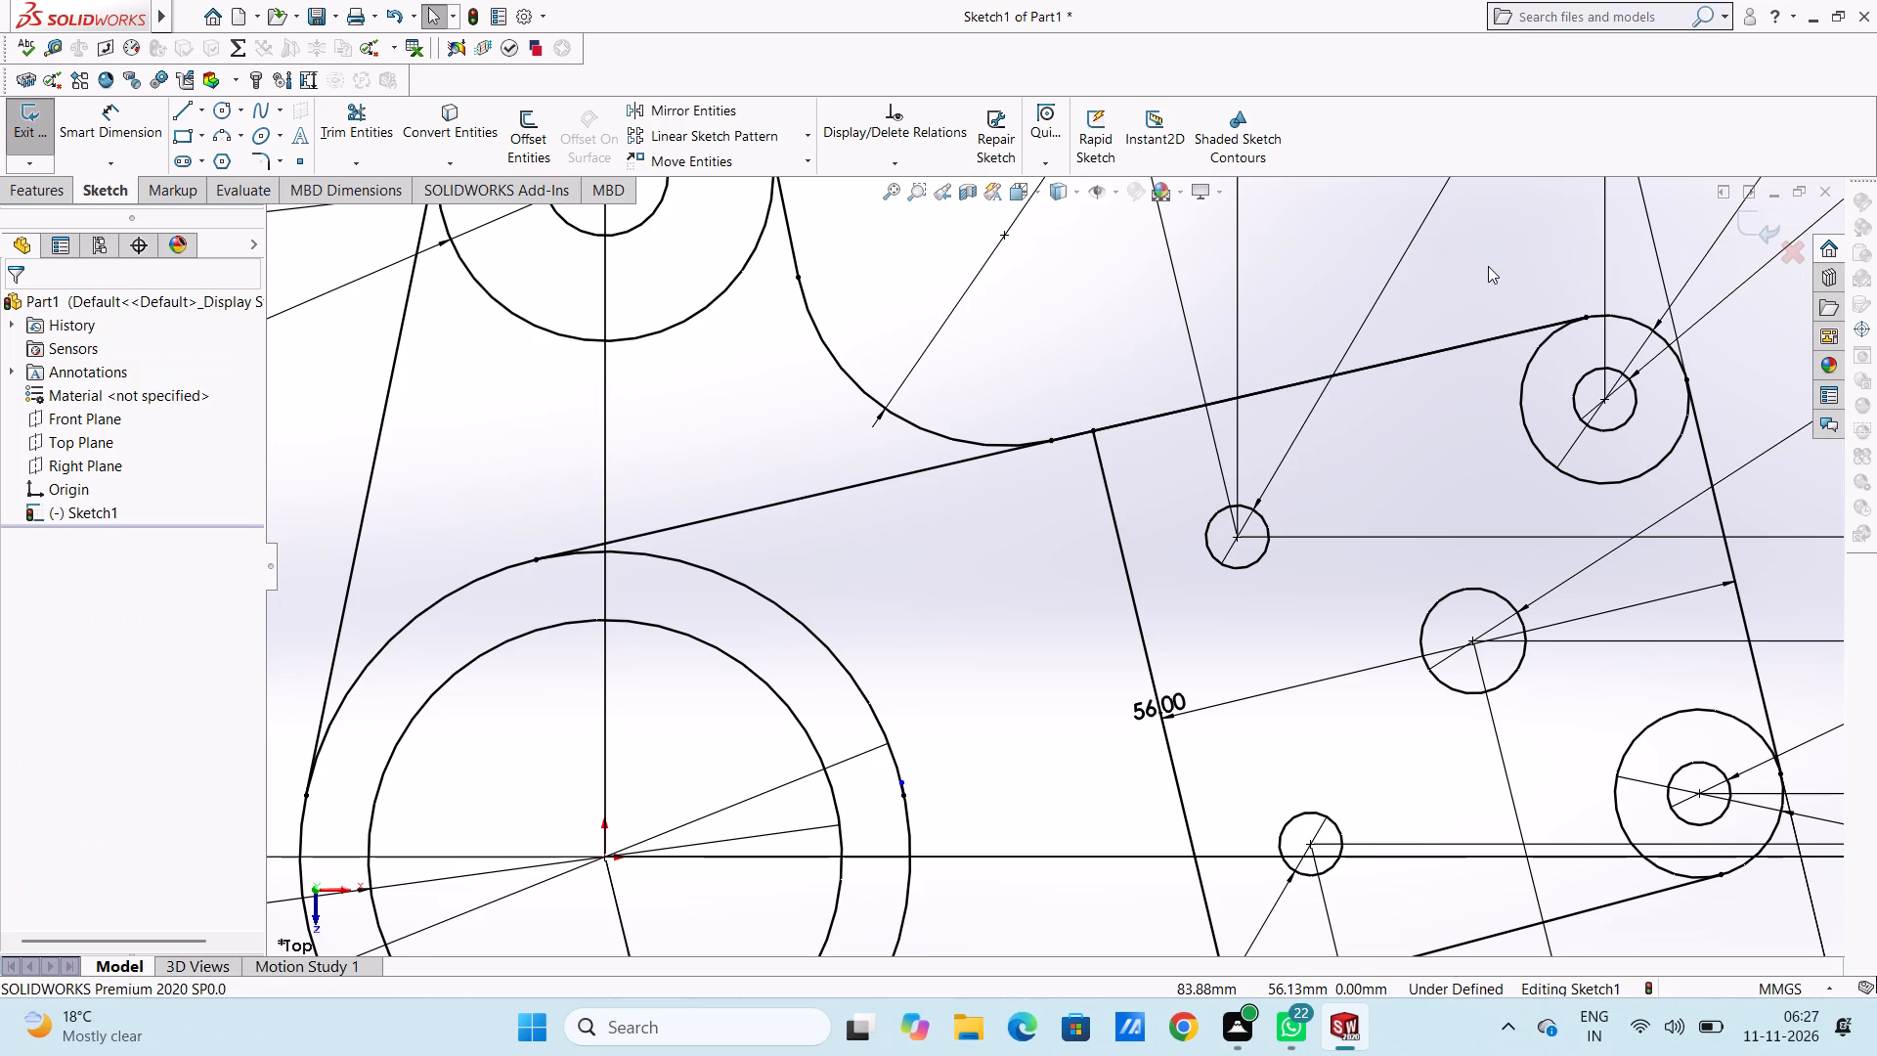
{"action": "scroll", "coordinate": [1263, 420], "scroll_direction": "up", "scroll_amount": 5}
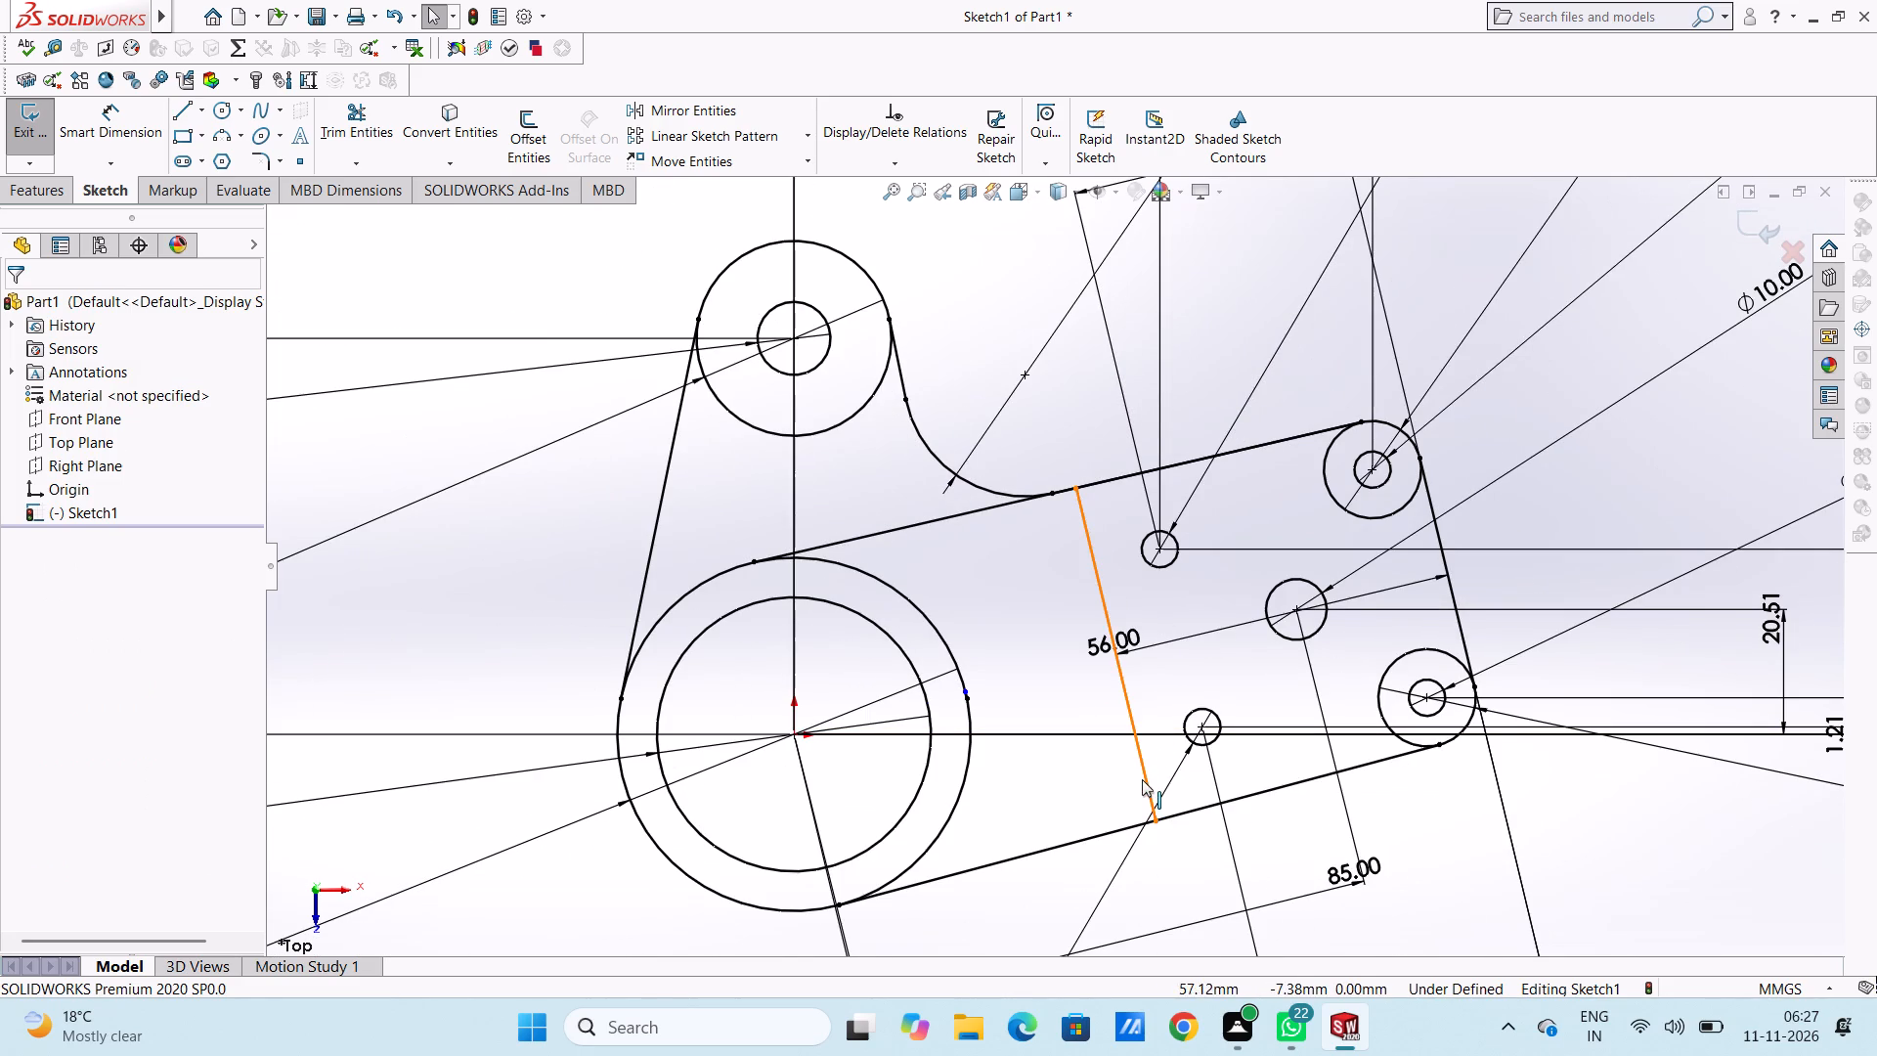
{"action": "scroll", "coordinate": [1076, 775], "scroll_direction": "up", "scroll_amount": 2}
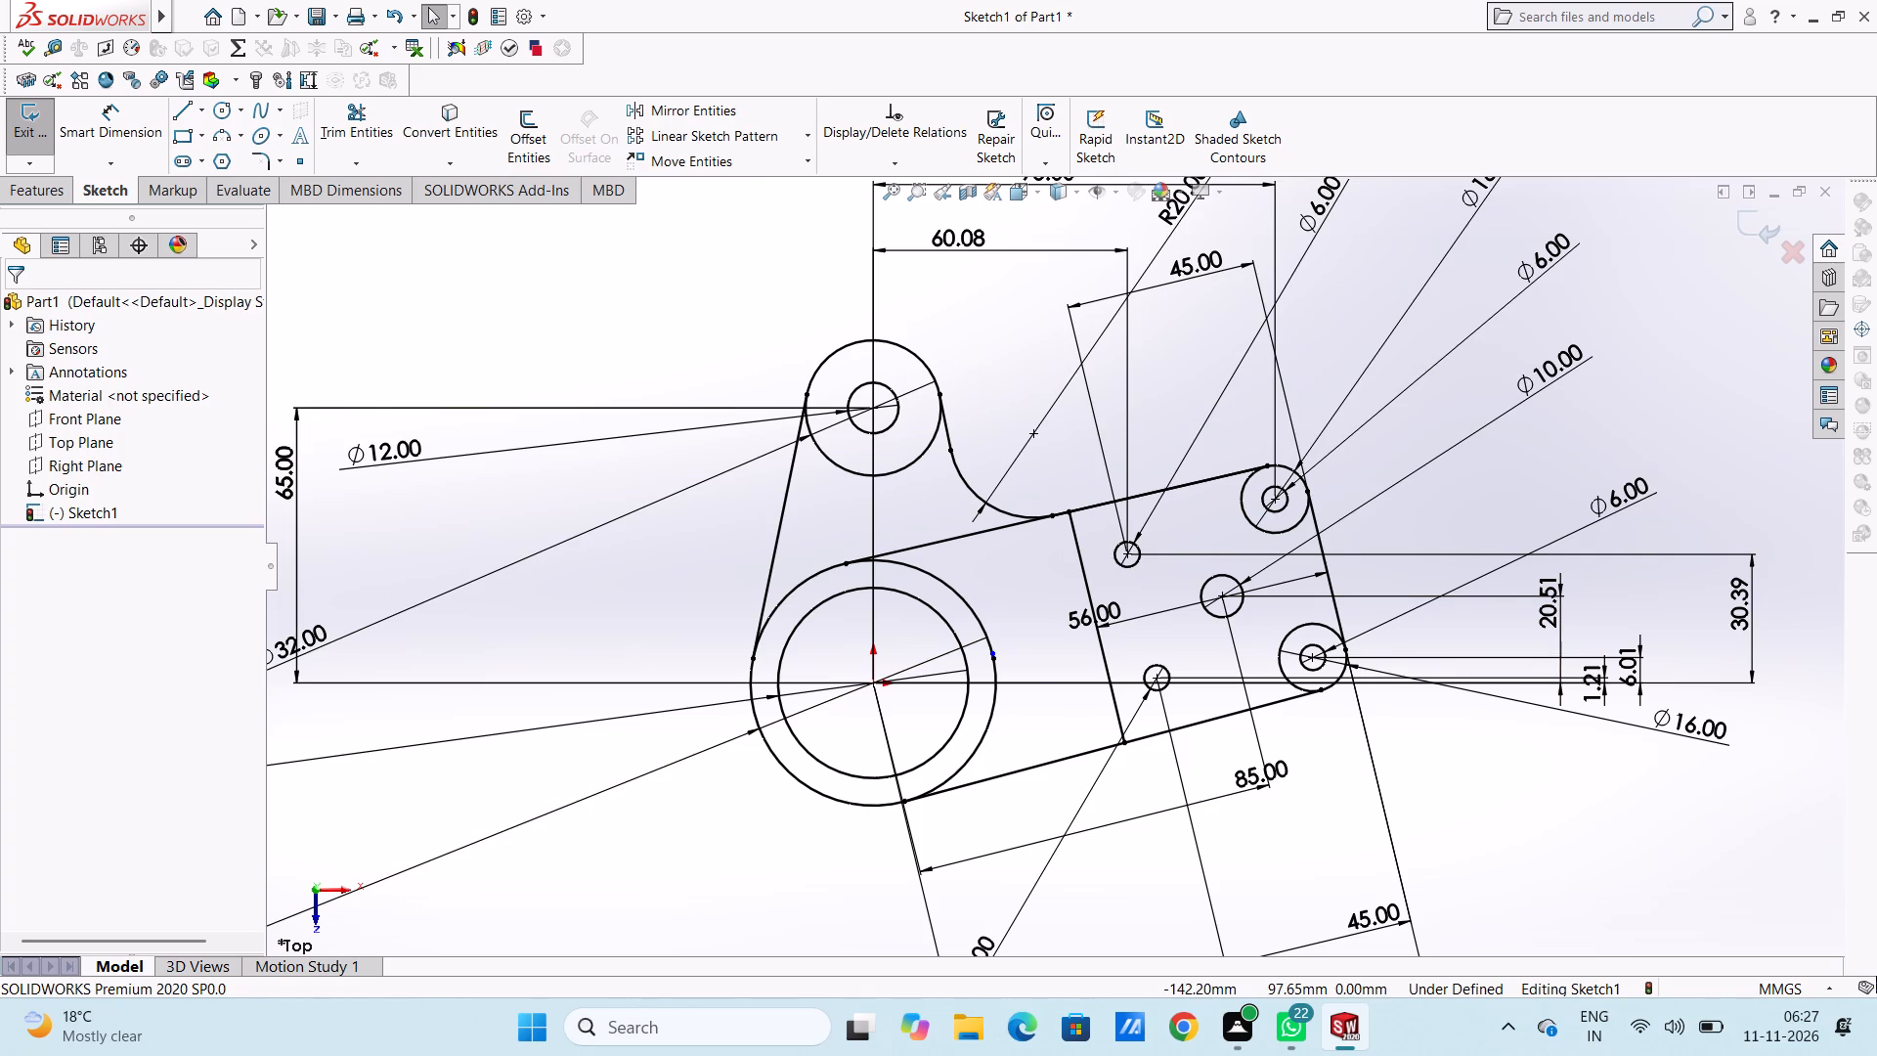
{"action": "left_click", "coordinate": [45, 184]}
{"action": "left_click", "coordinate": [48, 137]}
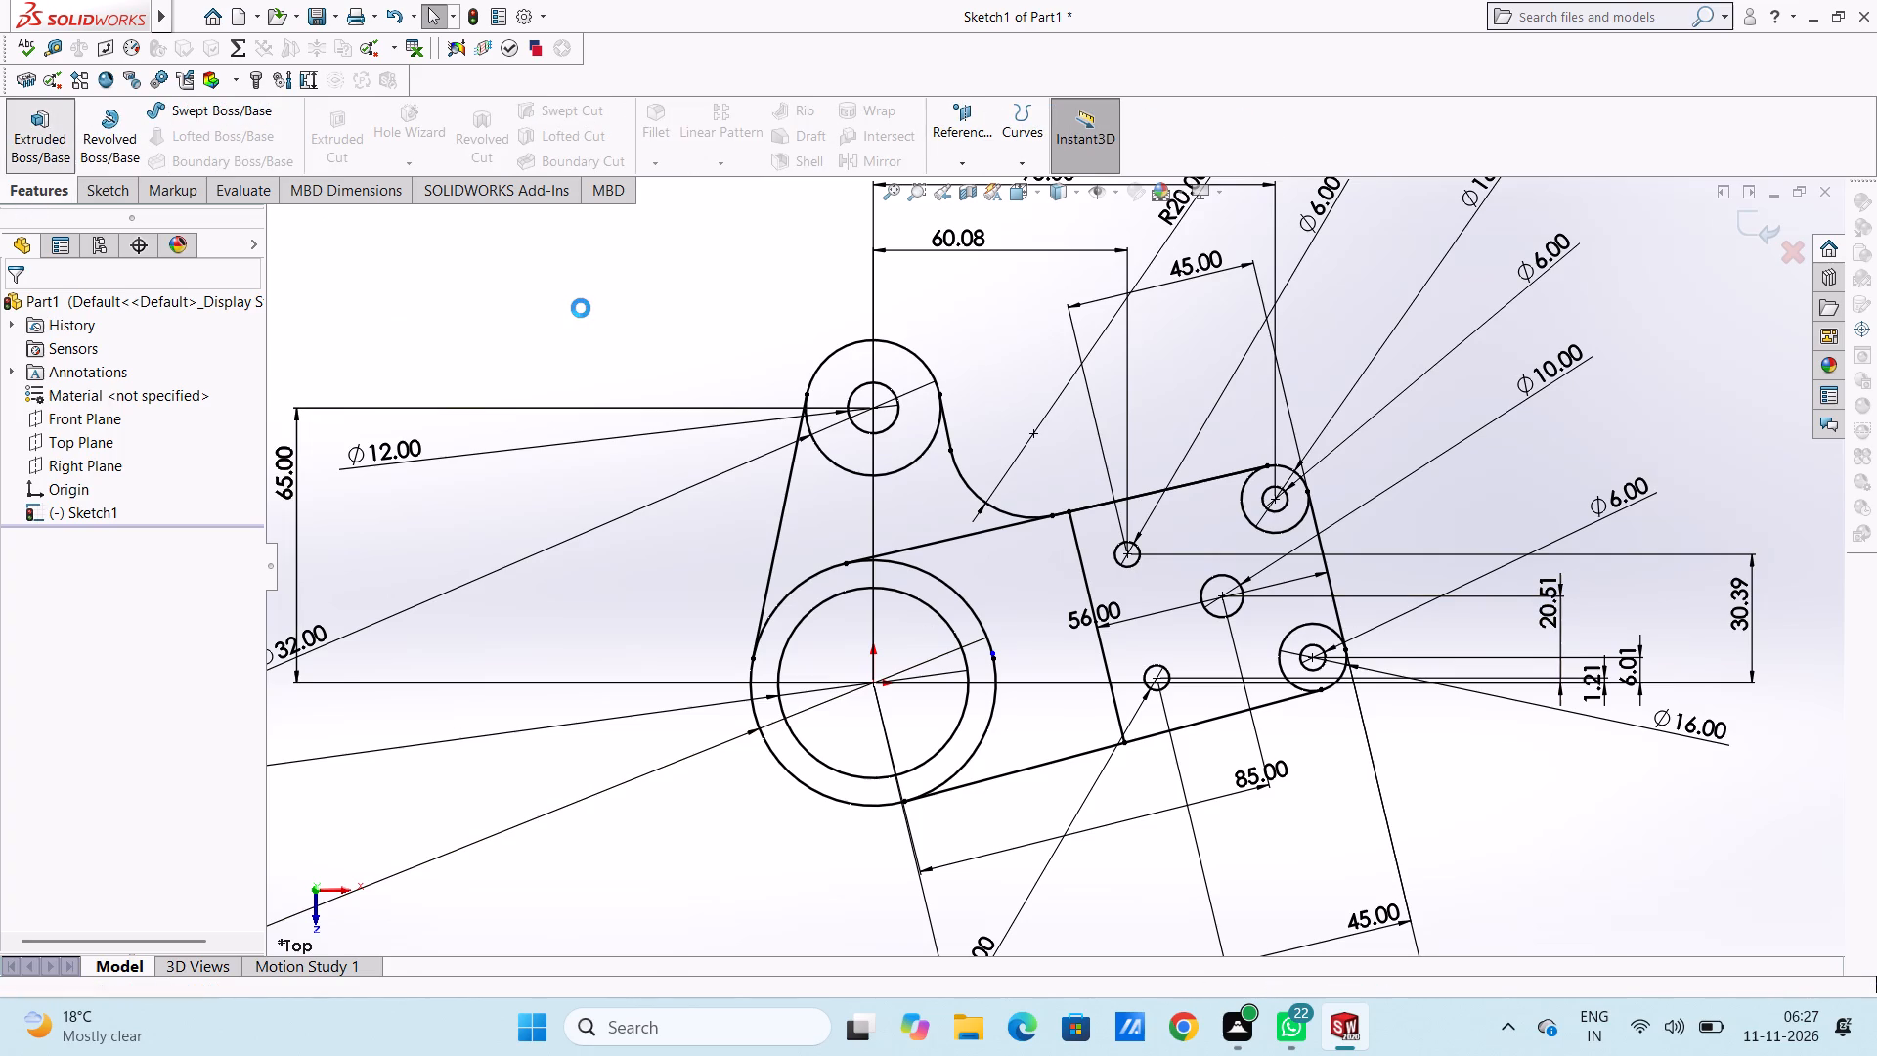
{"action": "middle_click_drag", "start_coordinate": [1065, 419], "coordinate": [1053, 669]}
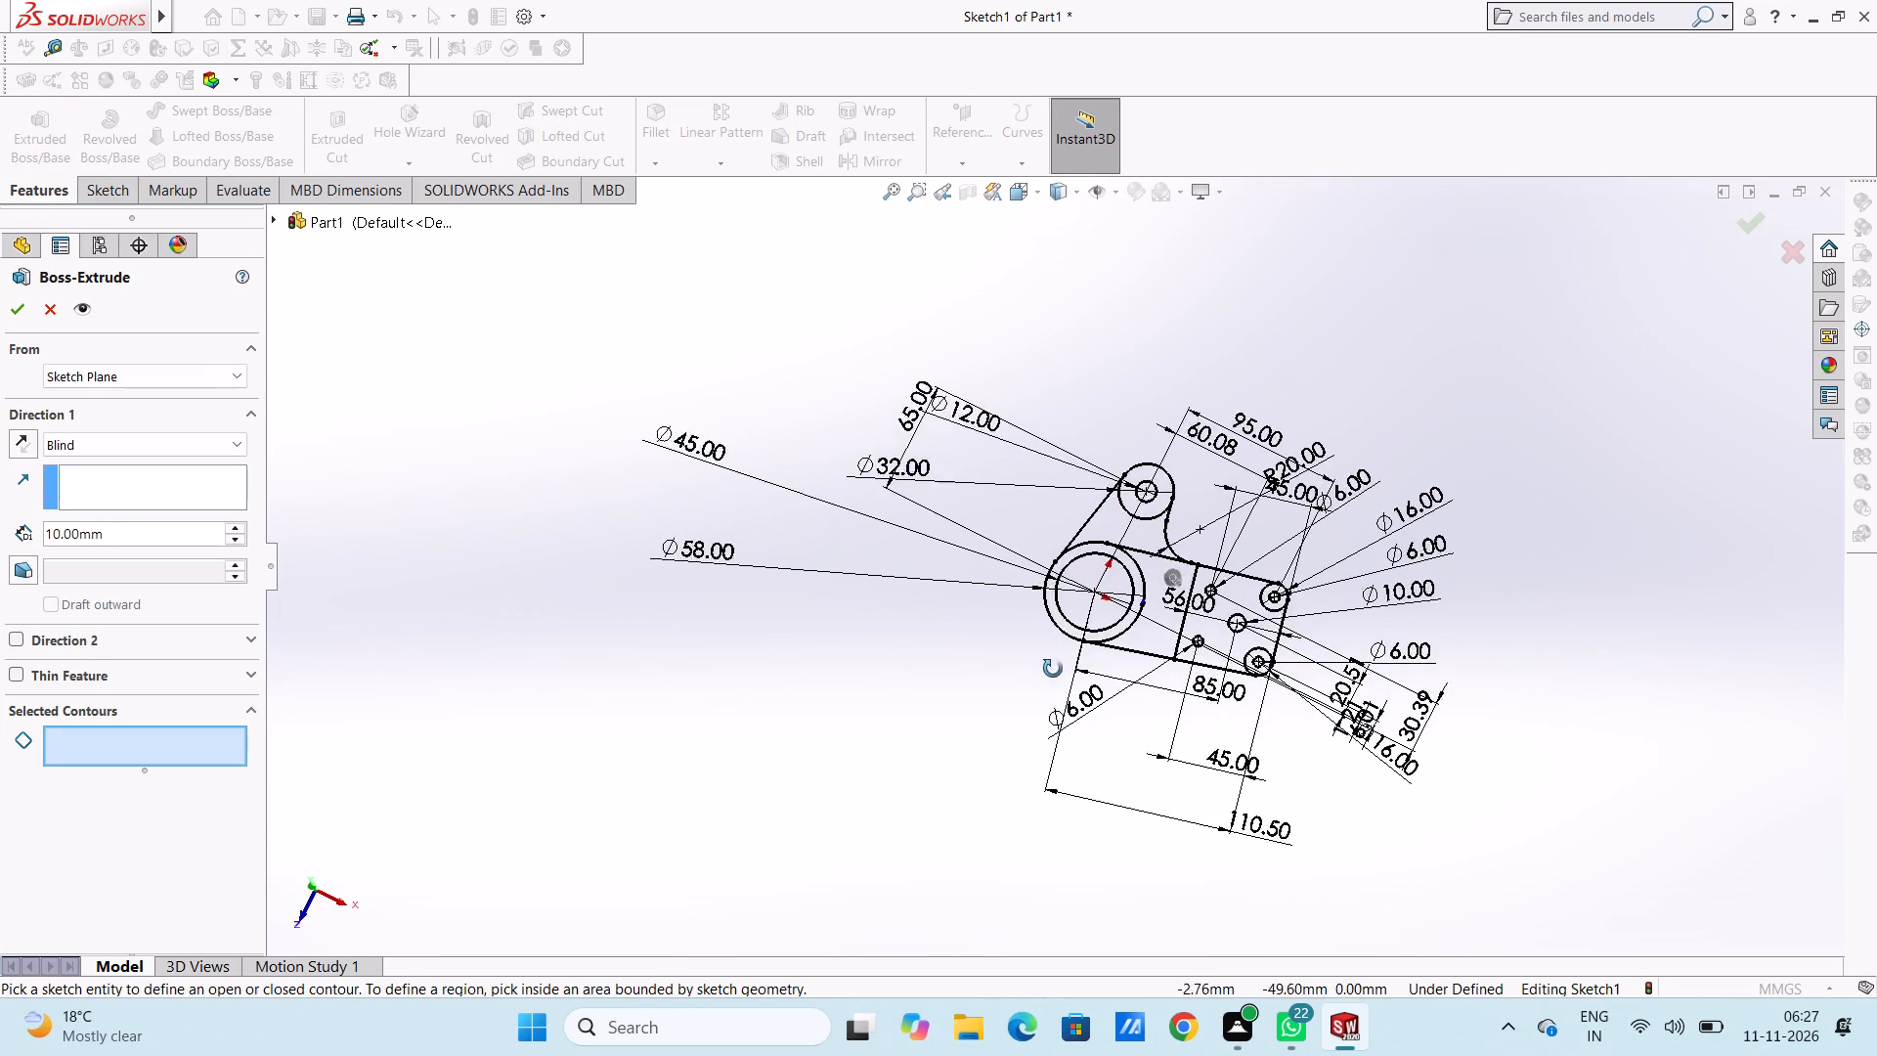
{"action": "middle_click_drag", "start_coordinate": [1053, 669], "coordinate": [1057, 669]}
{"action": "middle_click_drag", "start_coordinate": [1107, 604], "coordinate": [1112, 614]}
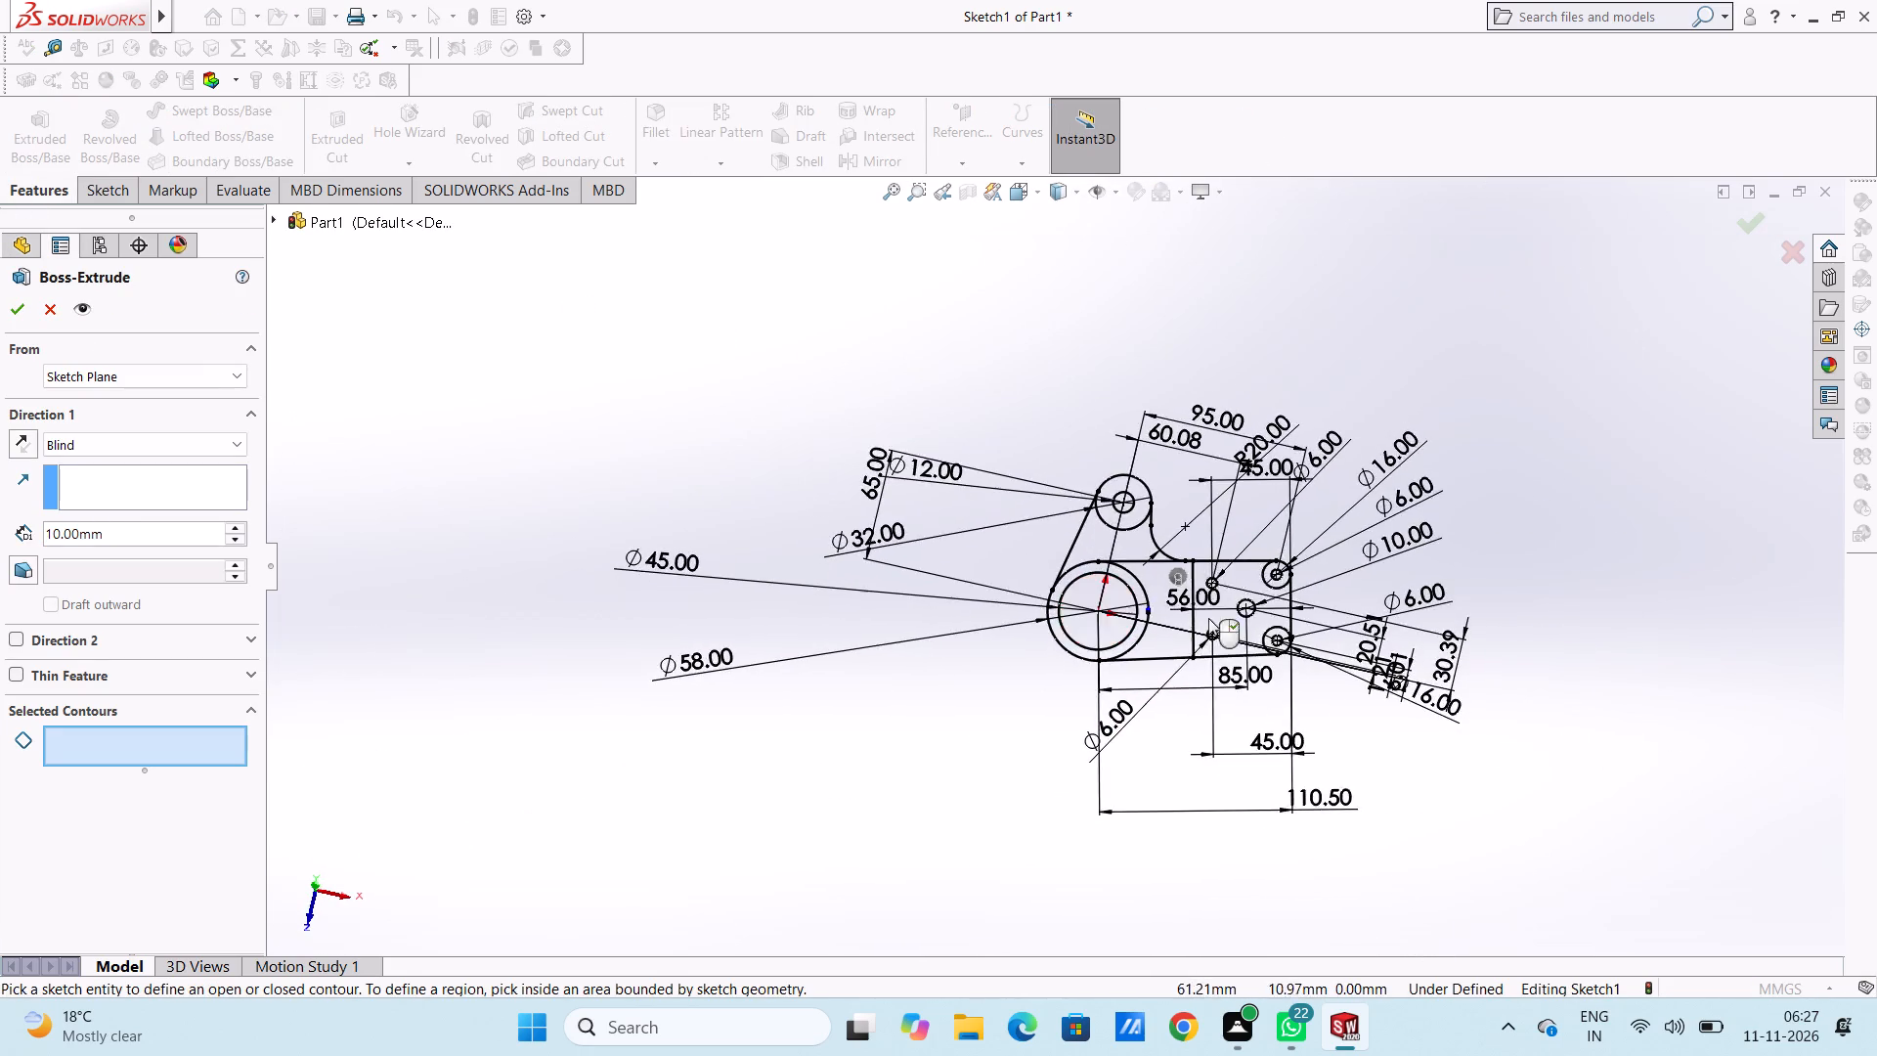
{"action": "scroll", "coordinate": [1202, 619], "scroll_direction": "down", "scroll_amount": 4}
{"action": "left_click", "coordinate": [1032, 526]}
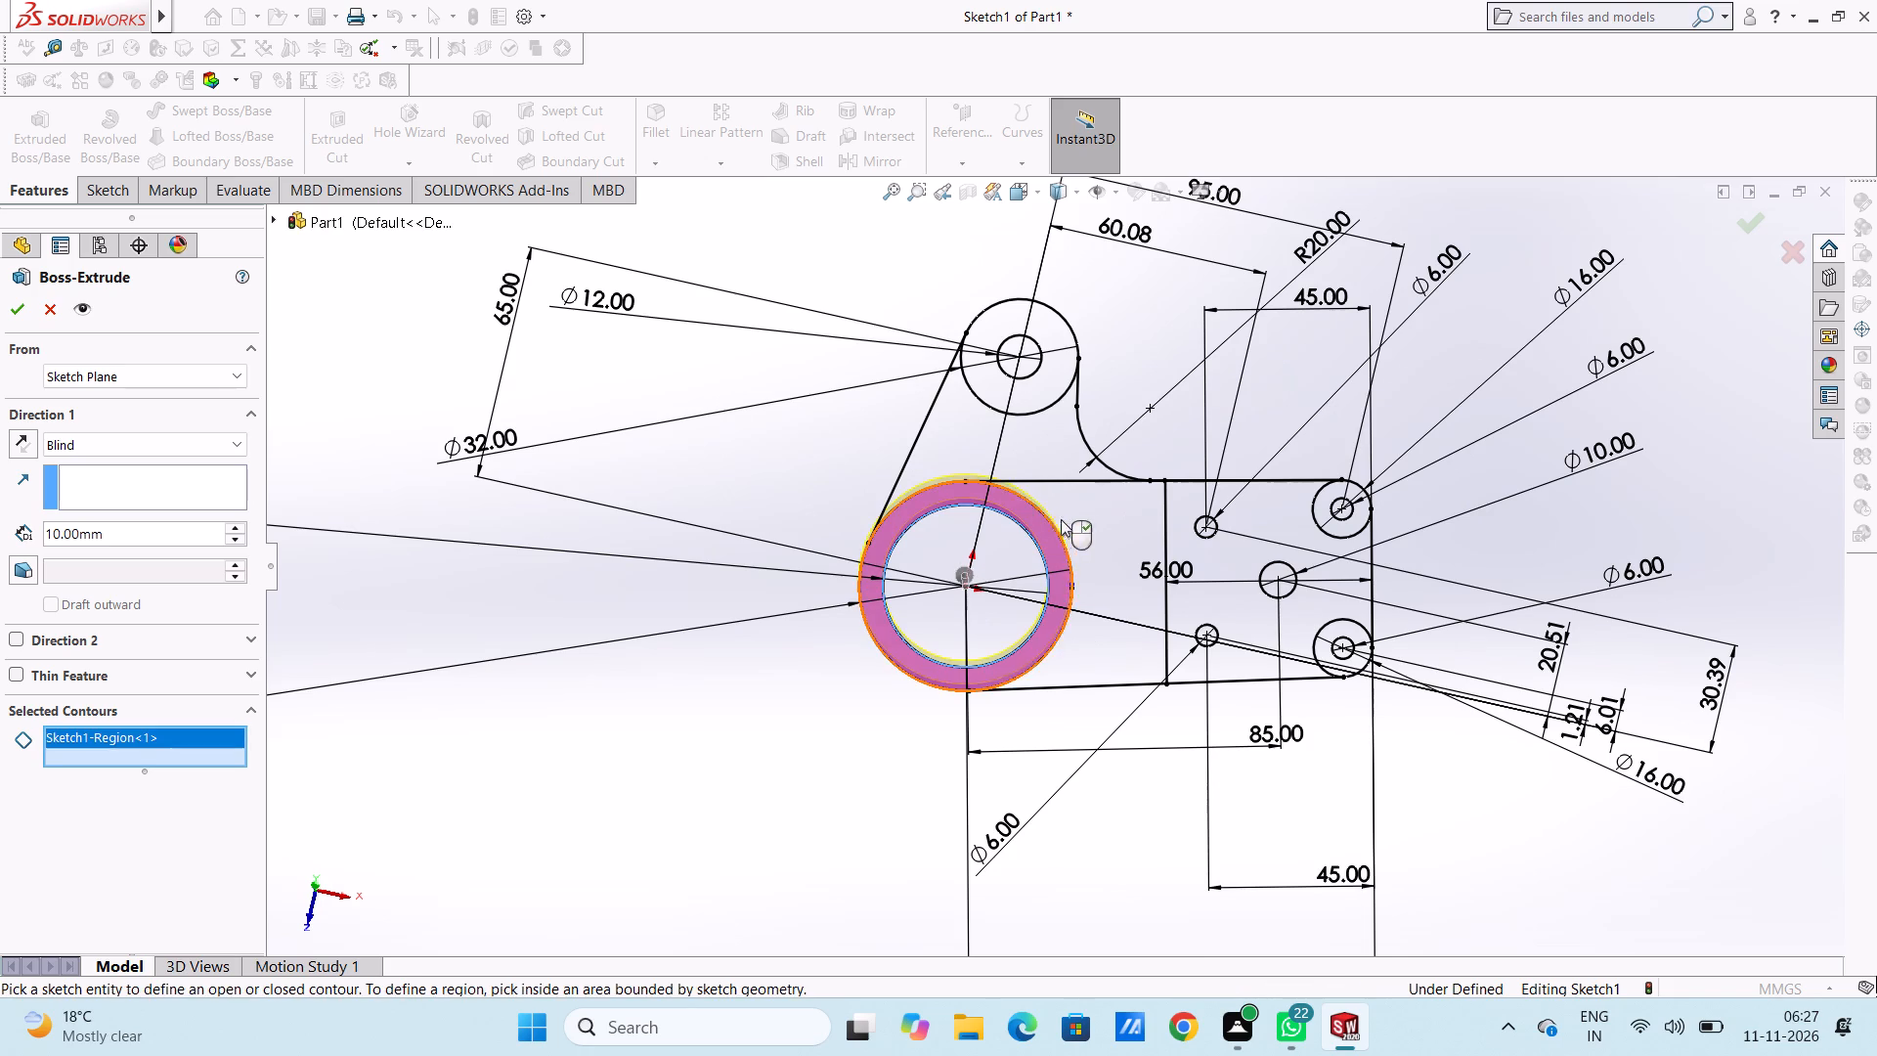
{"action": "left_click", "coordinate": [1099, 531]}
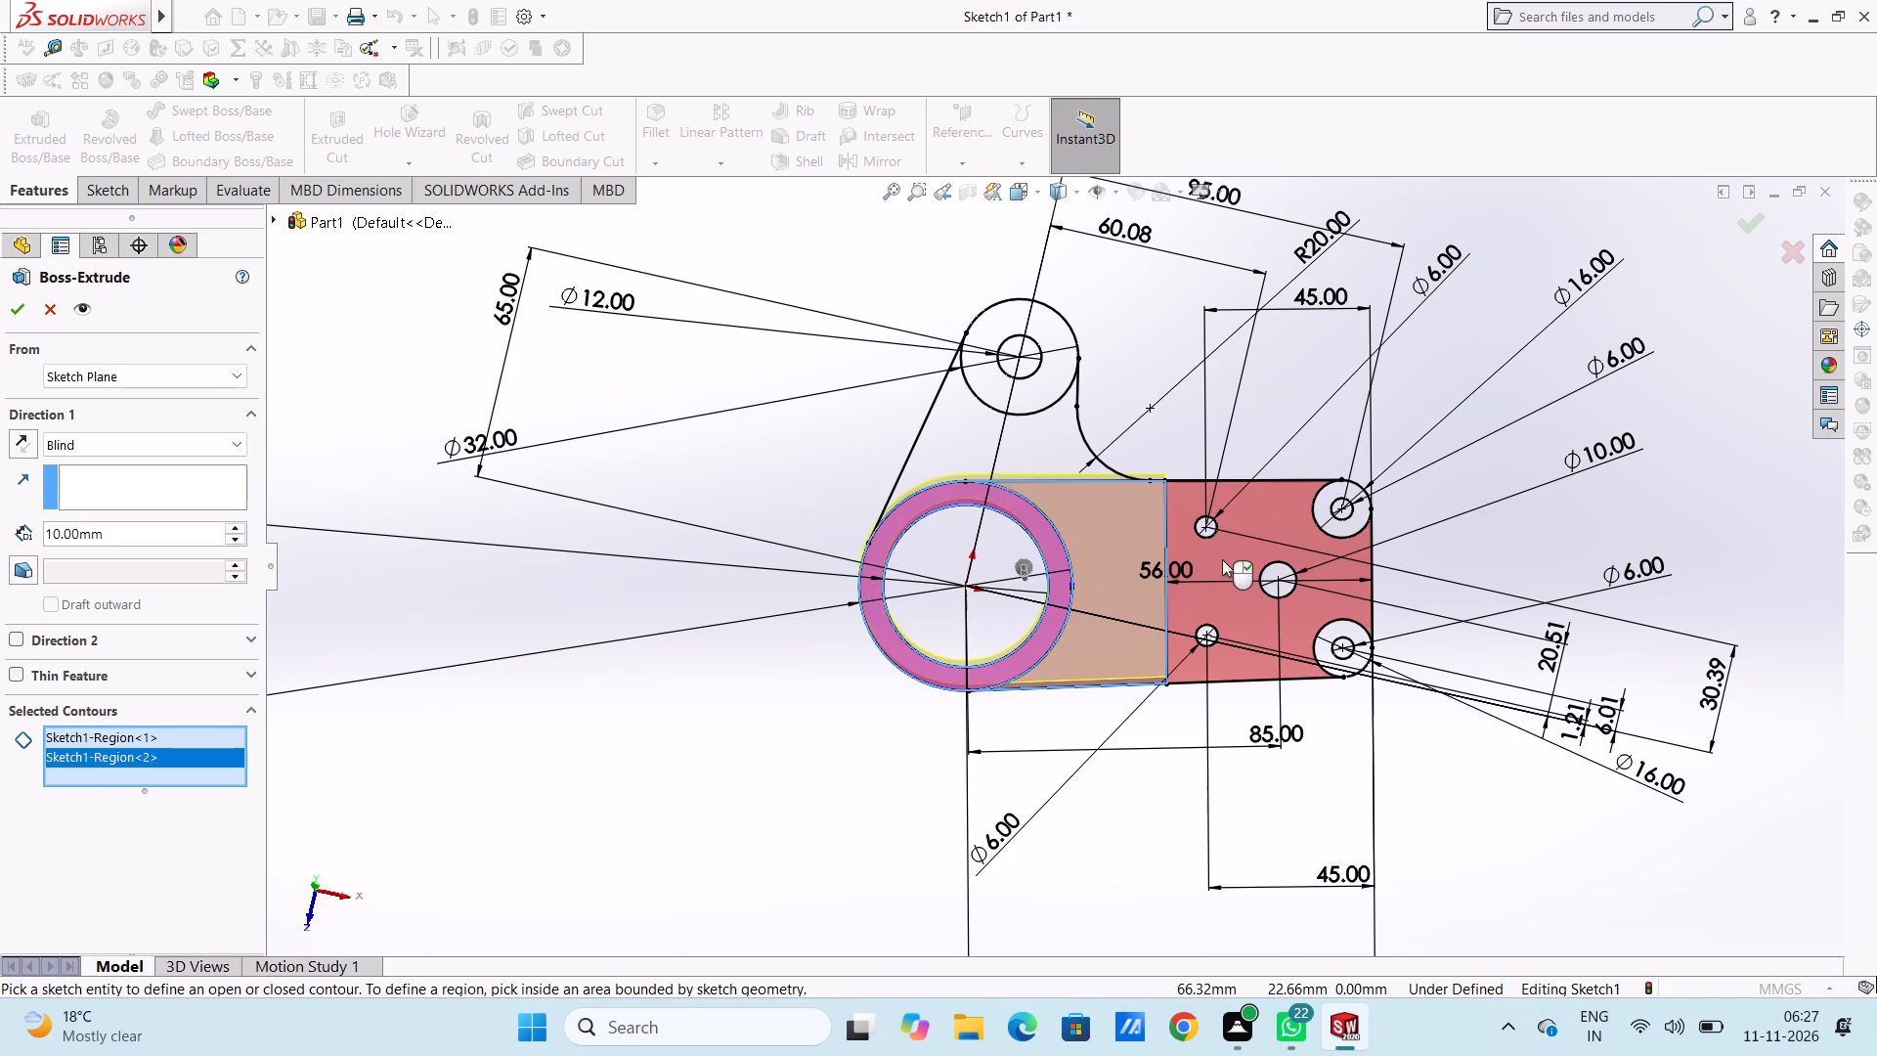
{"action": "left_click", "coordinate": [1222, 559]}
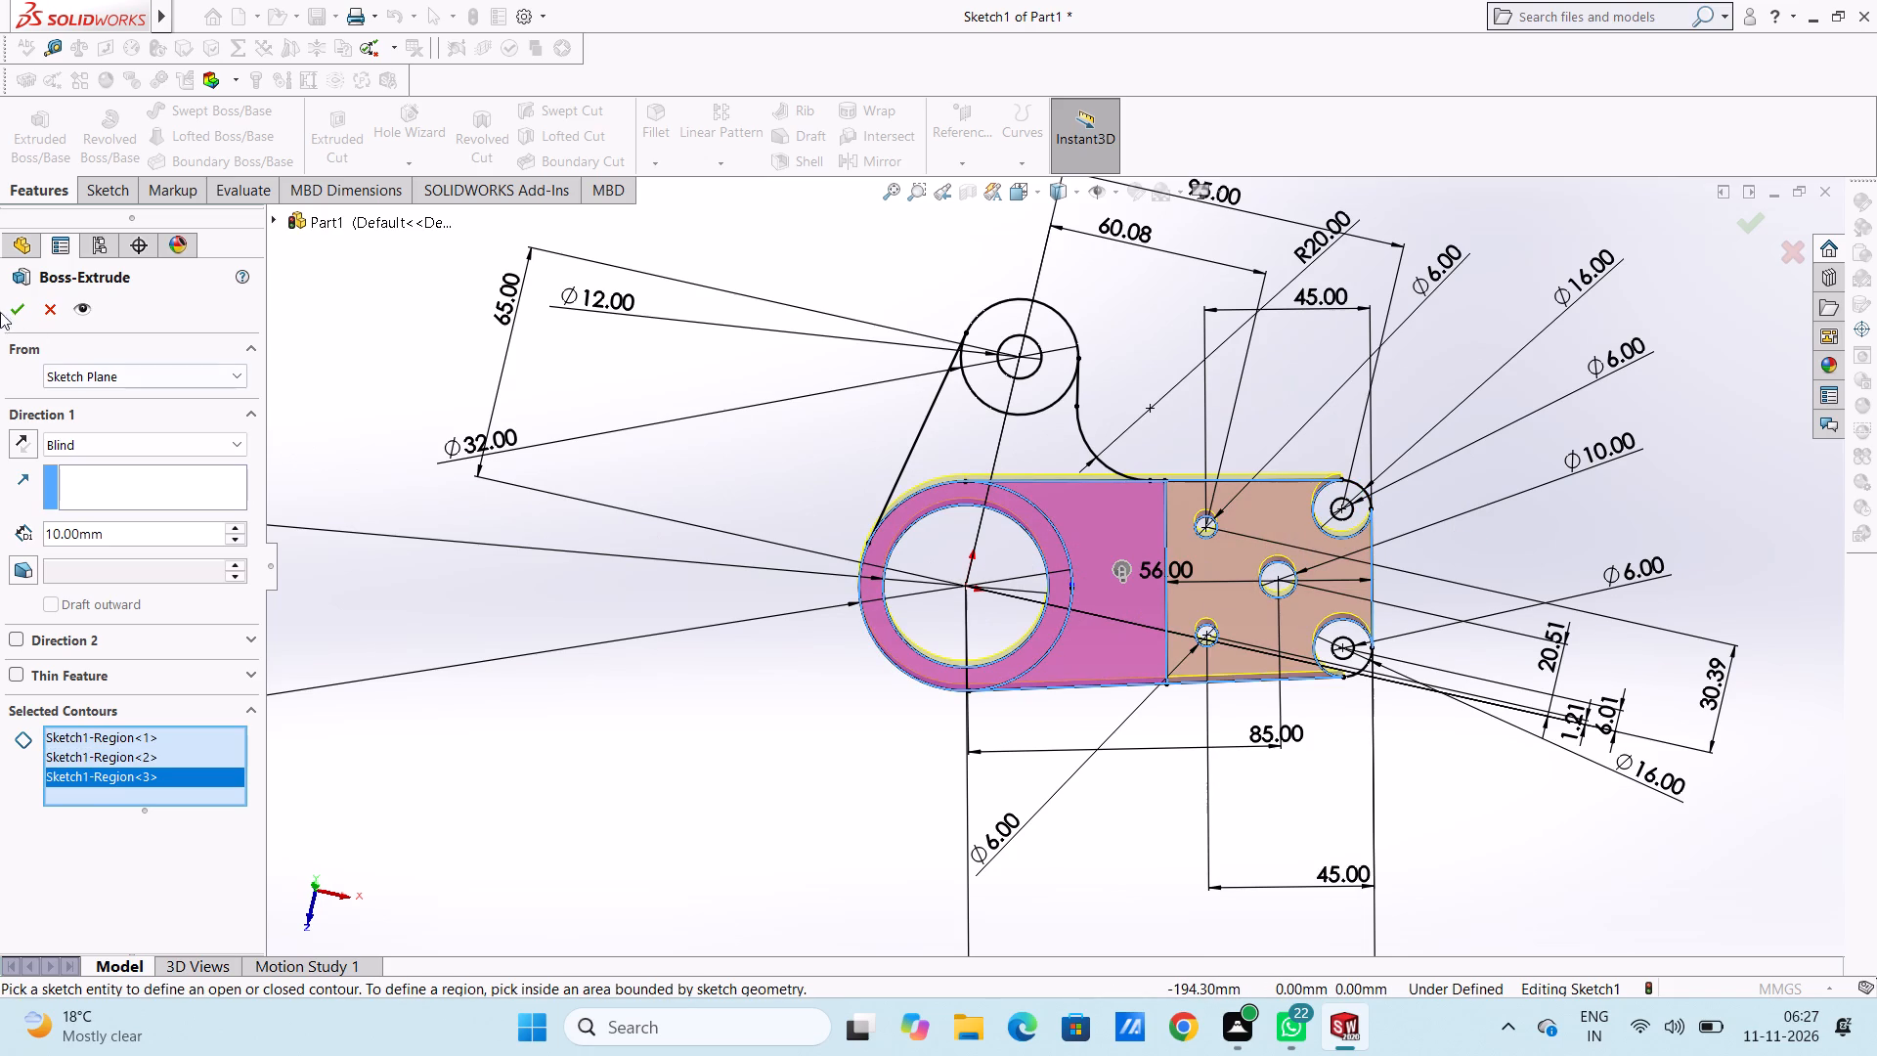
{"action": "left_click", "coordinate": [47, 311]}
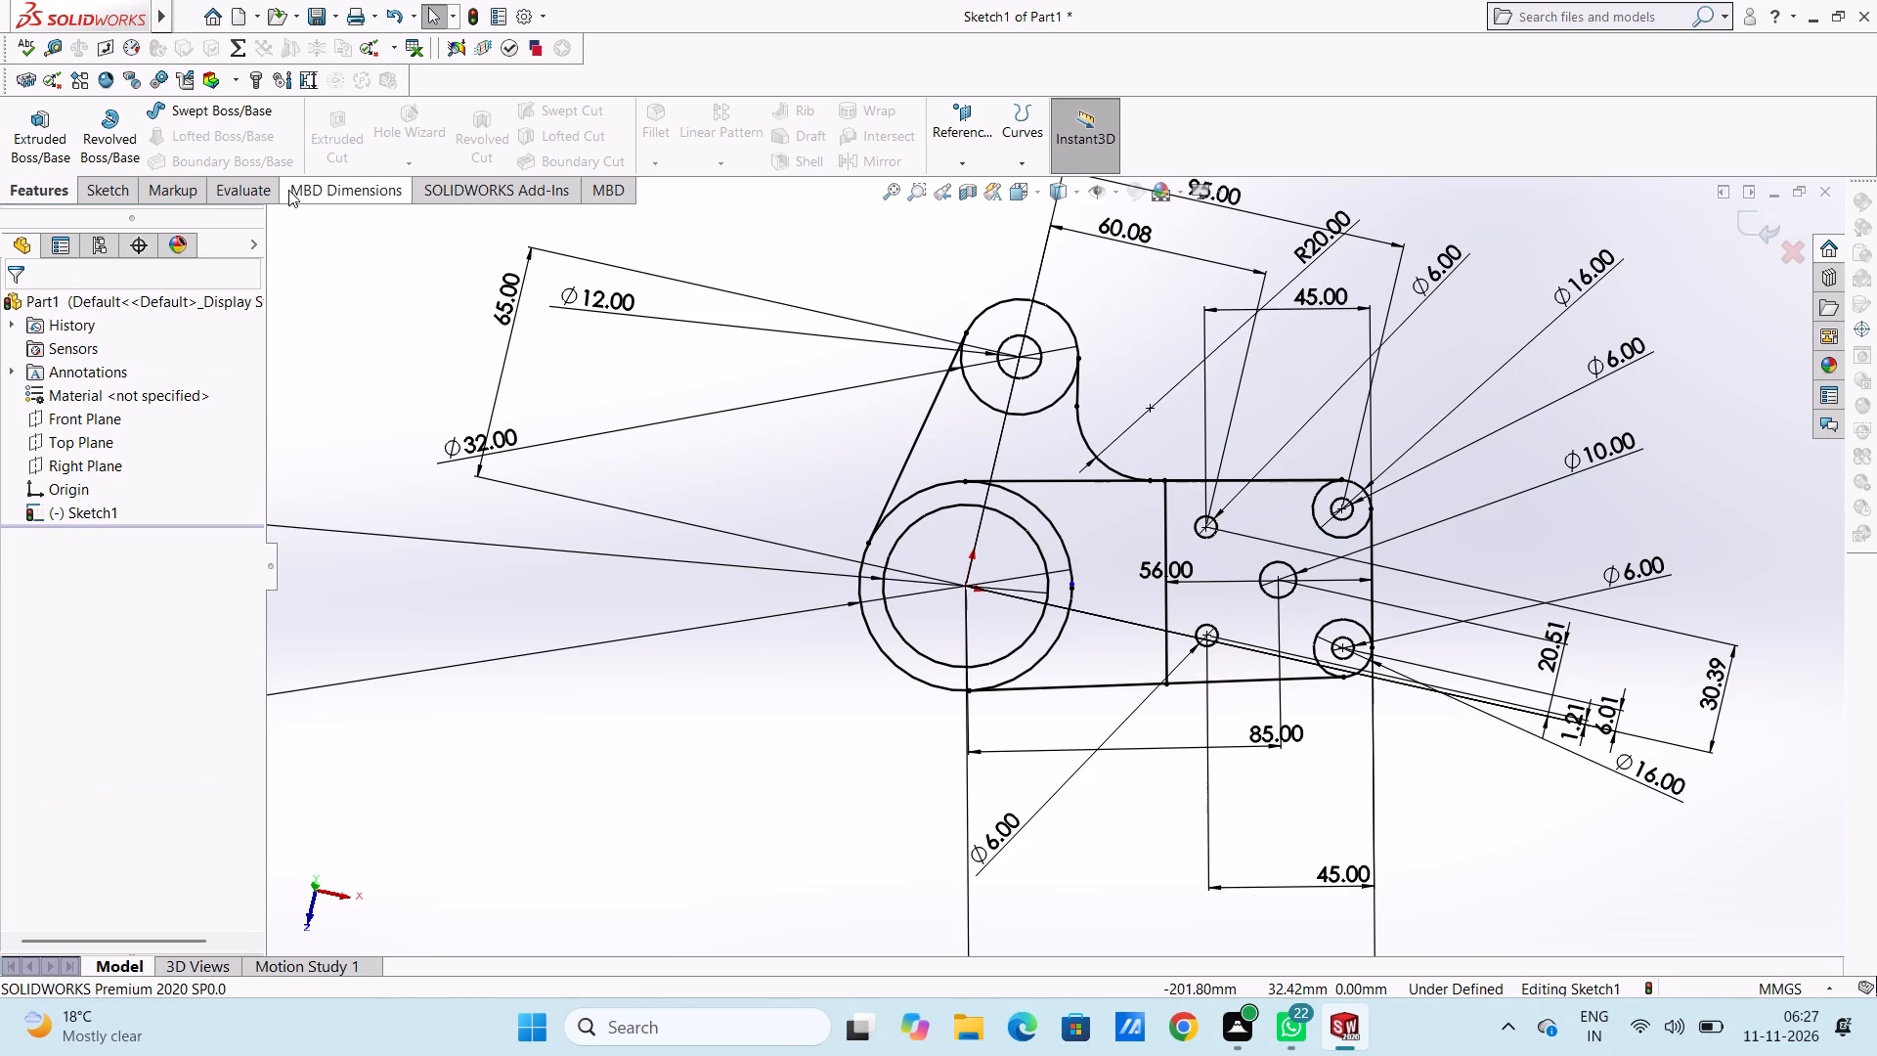
Trim away the inner arcs of the two Ø16 circles, keeping only the rounded outer corners of the arm.
{"action": "left_click", "coordinate": [109, 192]}
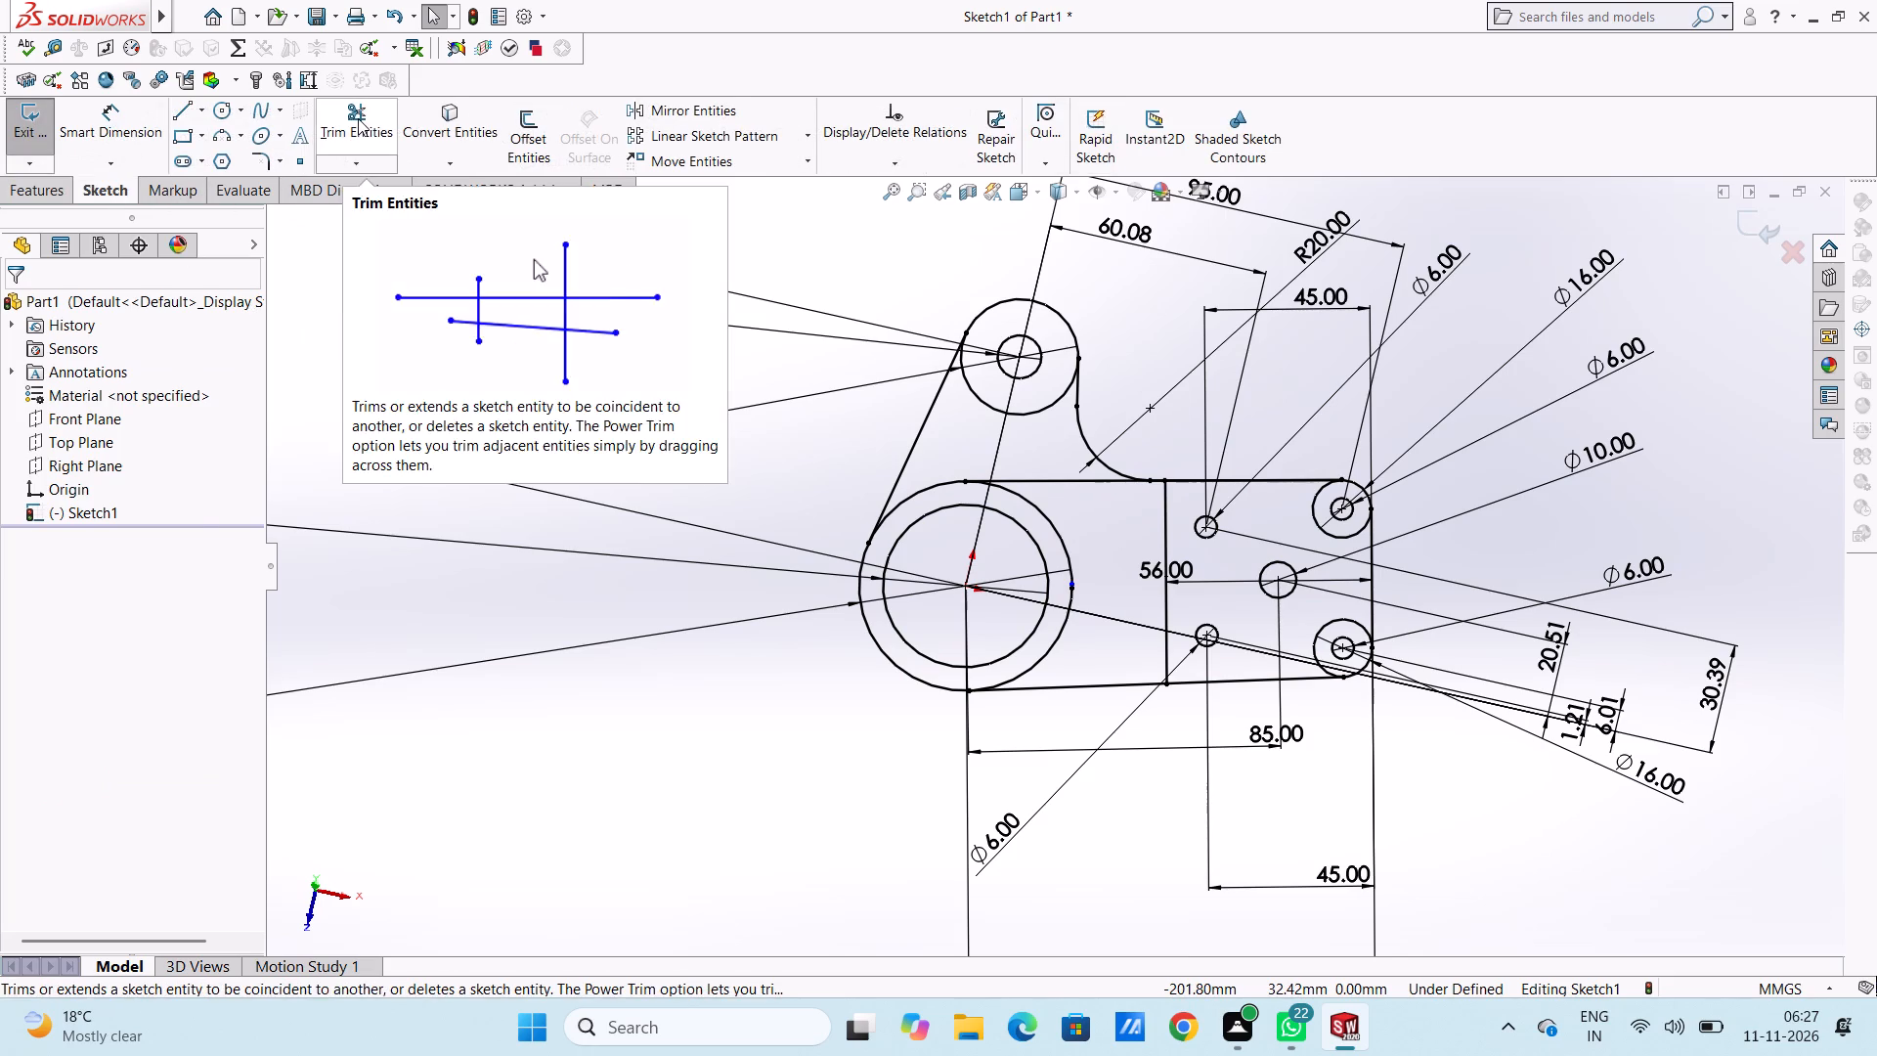
{"action": "left_click", "coordinate": [358, 118]}
{"action": "left_click", "coordinate": [1318, 516]}
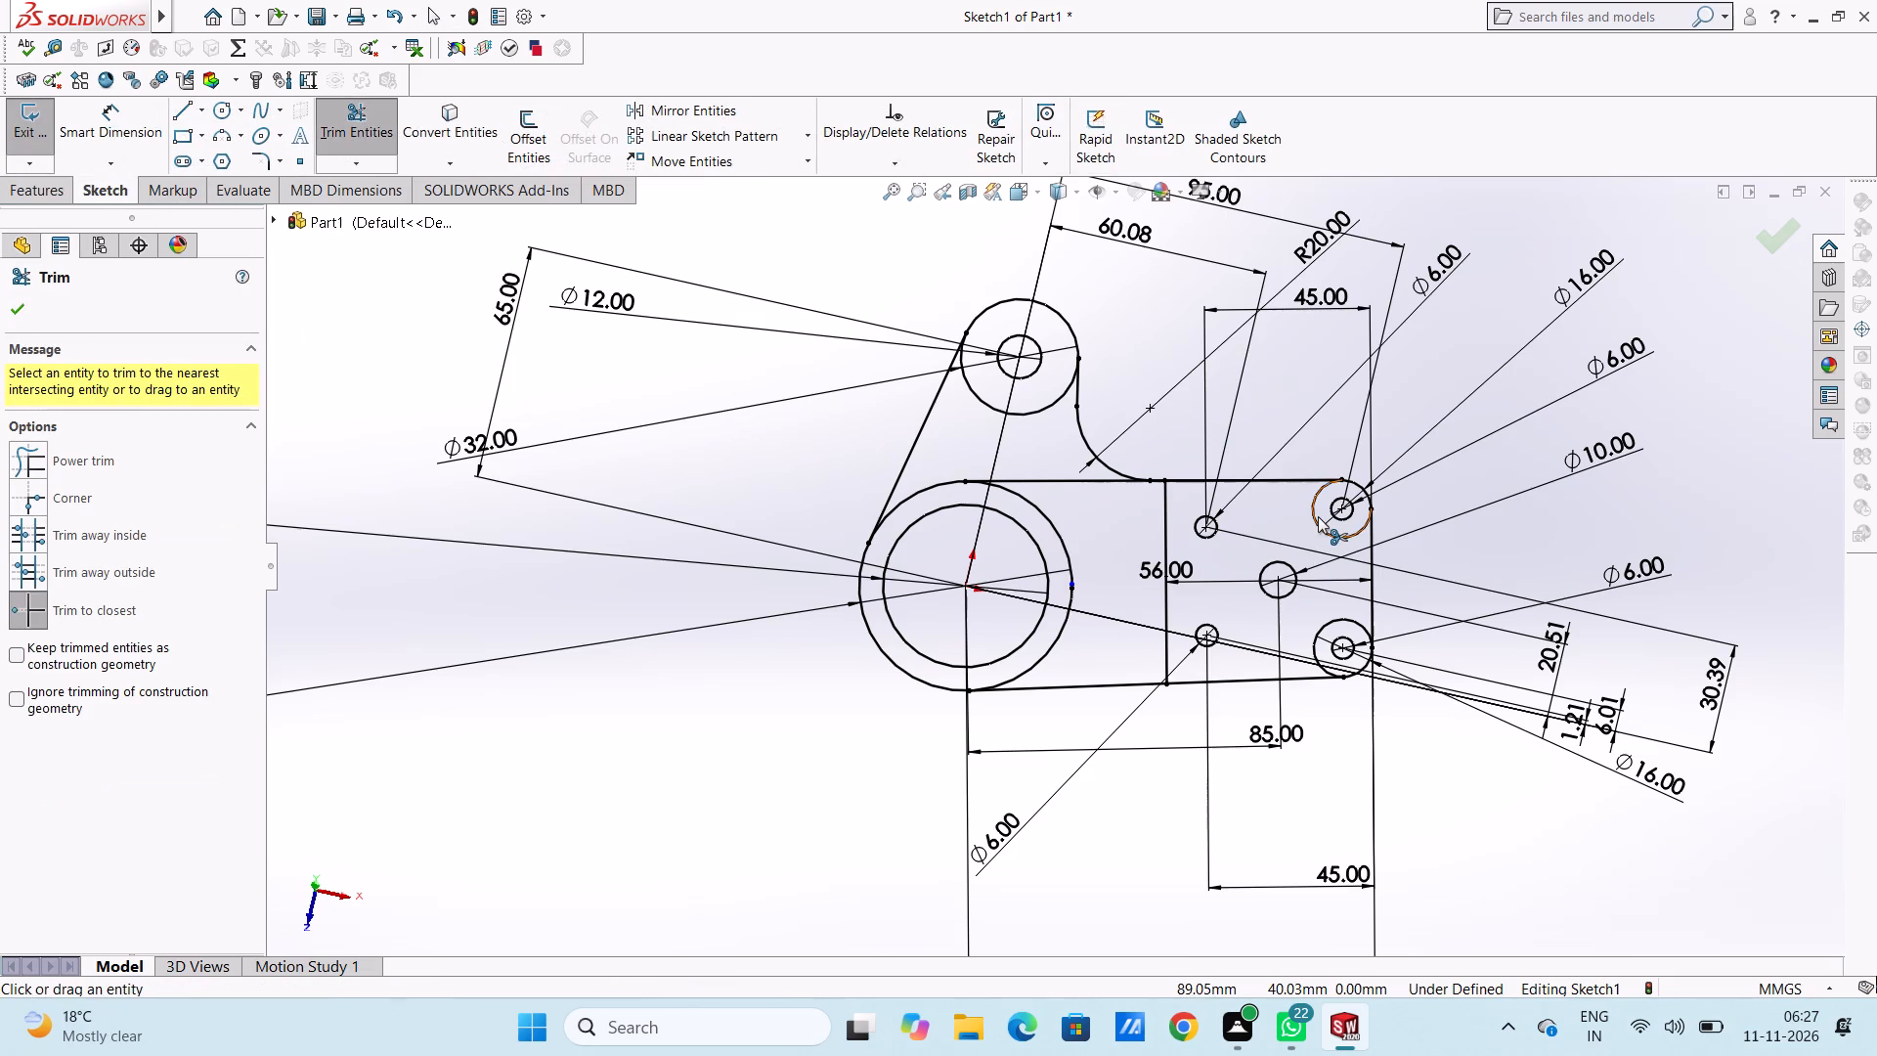
{"action": "left_click", "coordinate": [1336, 623]}
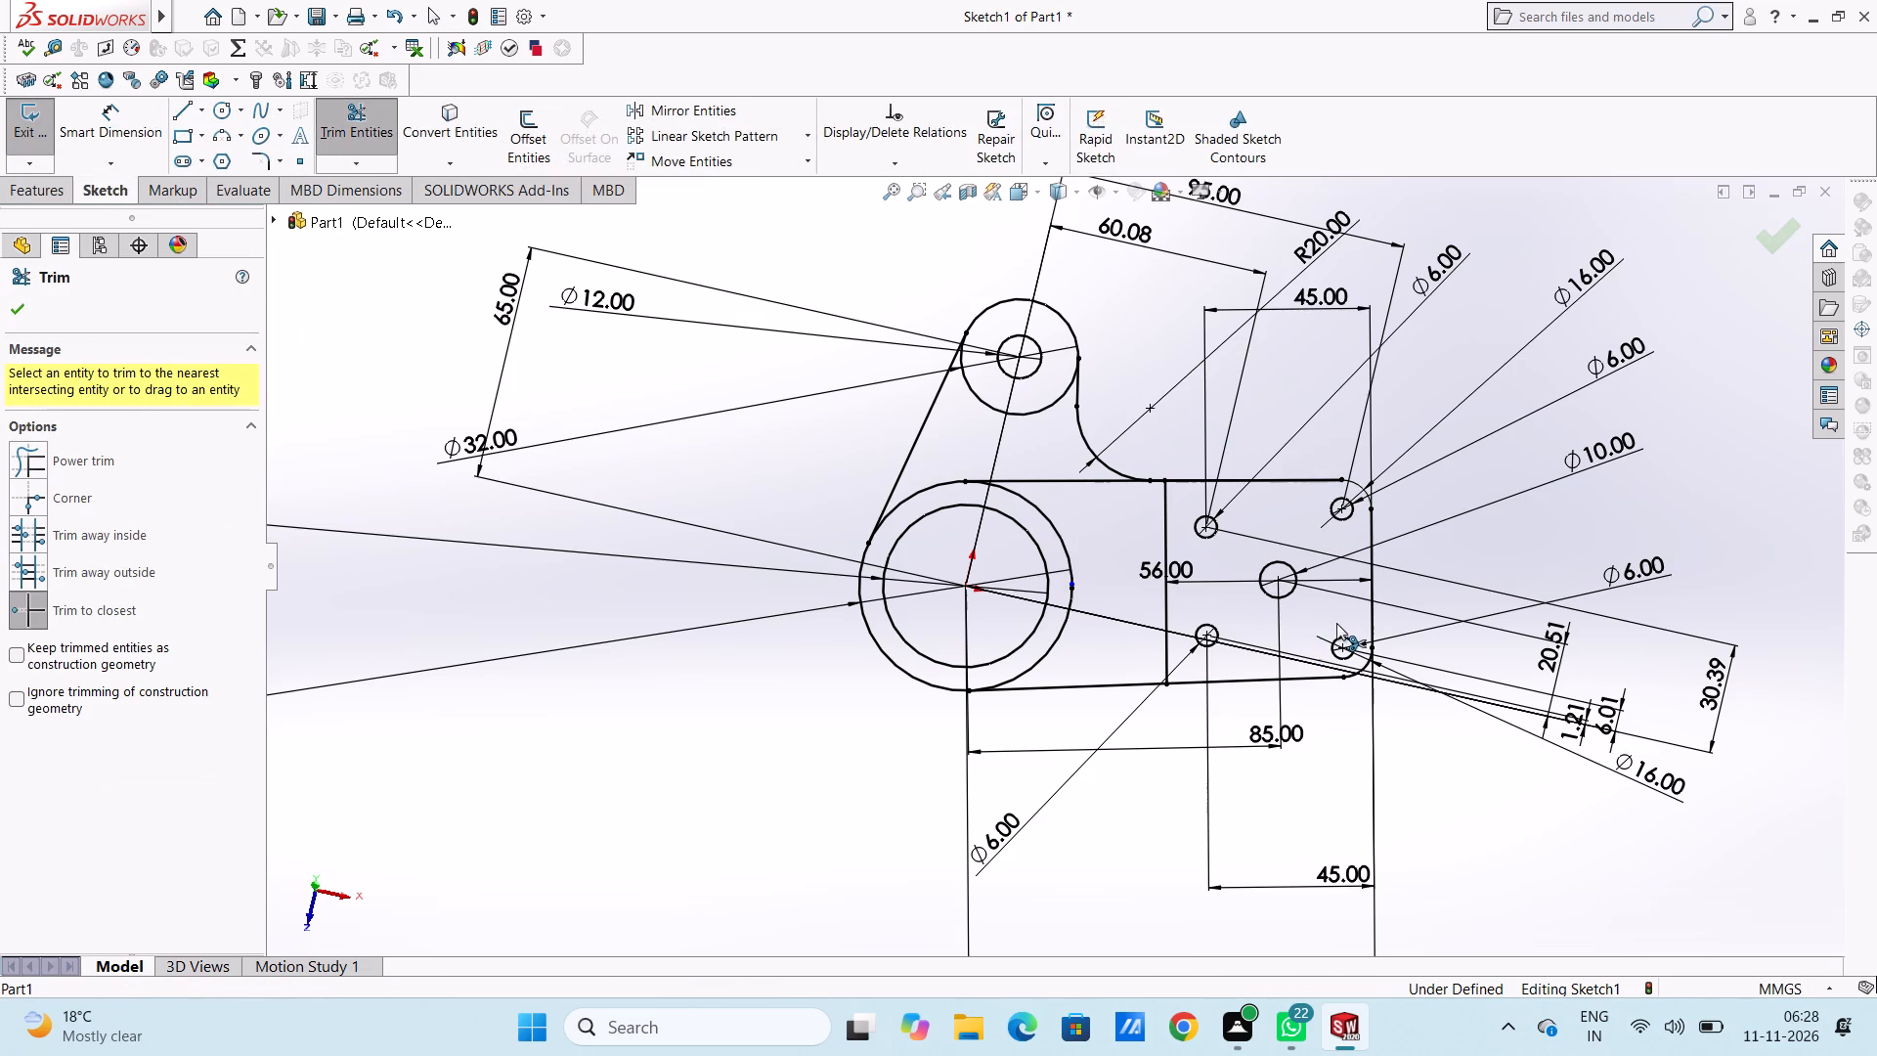
{"action": "left_click", "coordinate": [25, 306]}
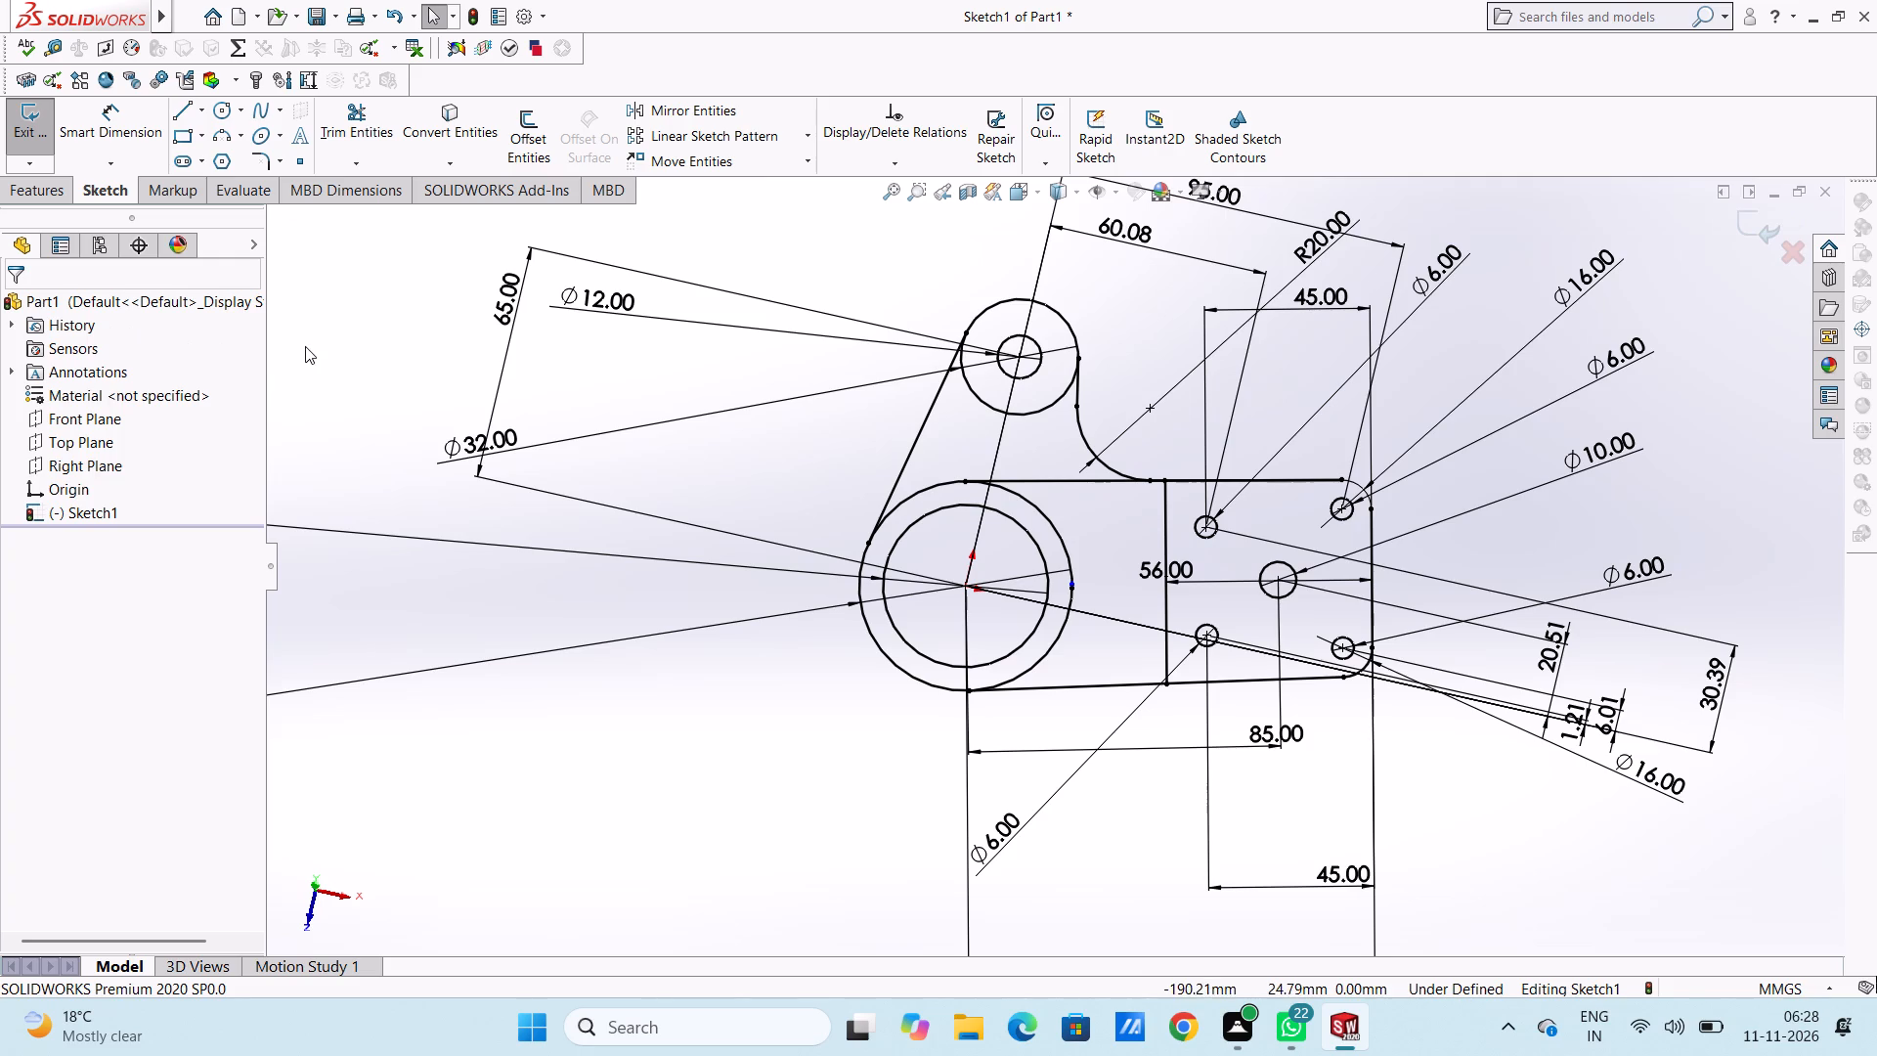
{"action": "left_click", "coordinate": [321, 349]}
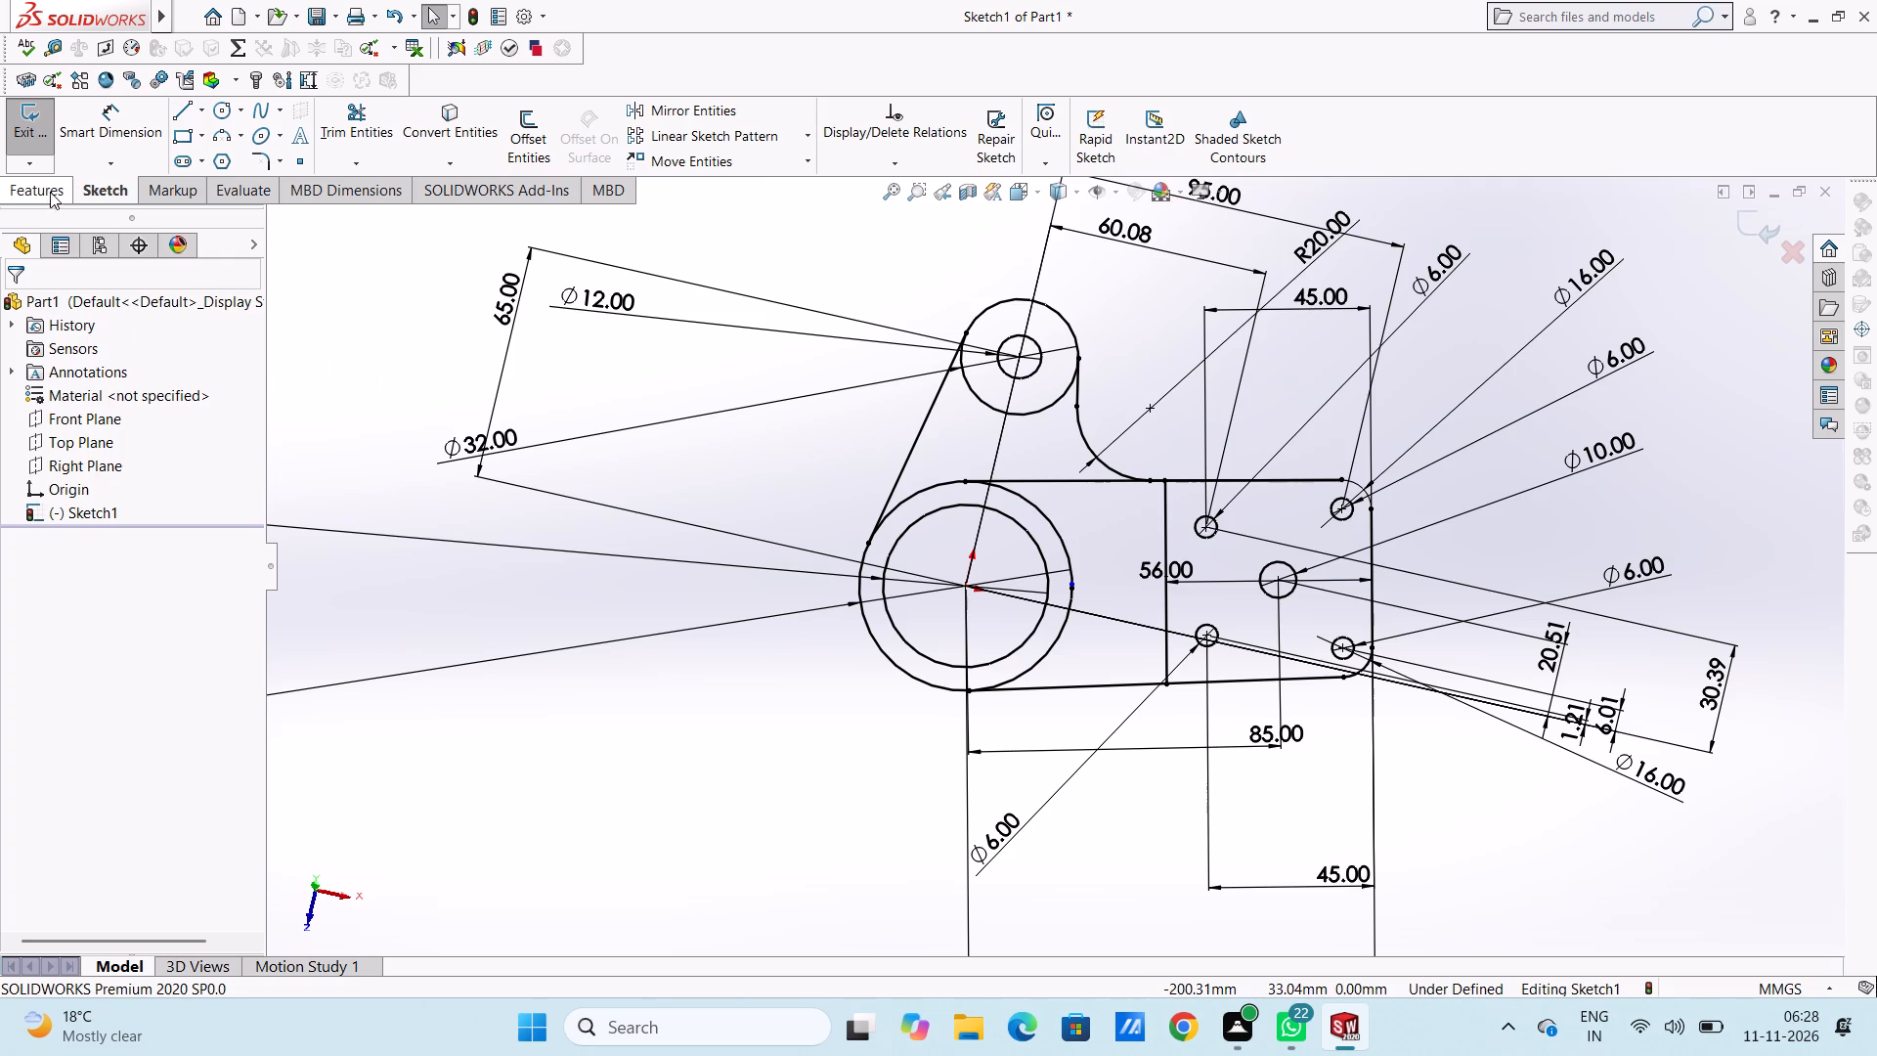
Extrude all five bracket regions, including the Ø58 and Ø32 rings, to a blind depth of 5 mm, leaving the holes open.
{"action": "left_click", "coordinate": [47, 186]}
{"action": "left_click", "coordinate": [22, 134]}
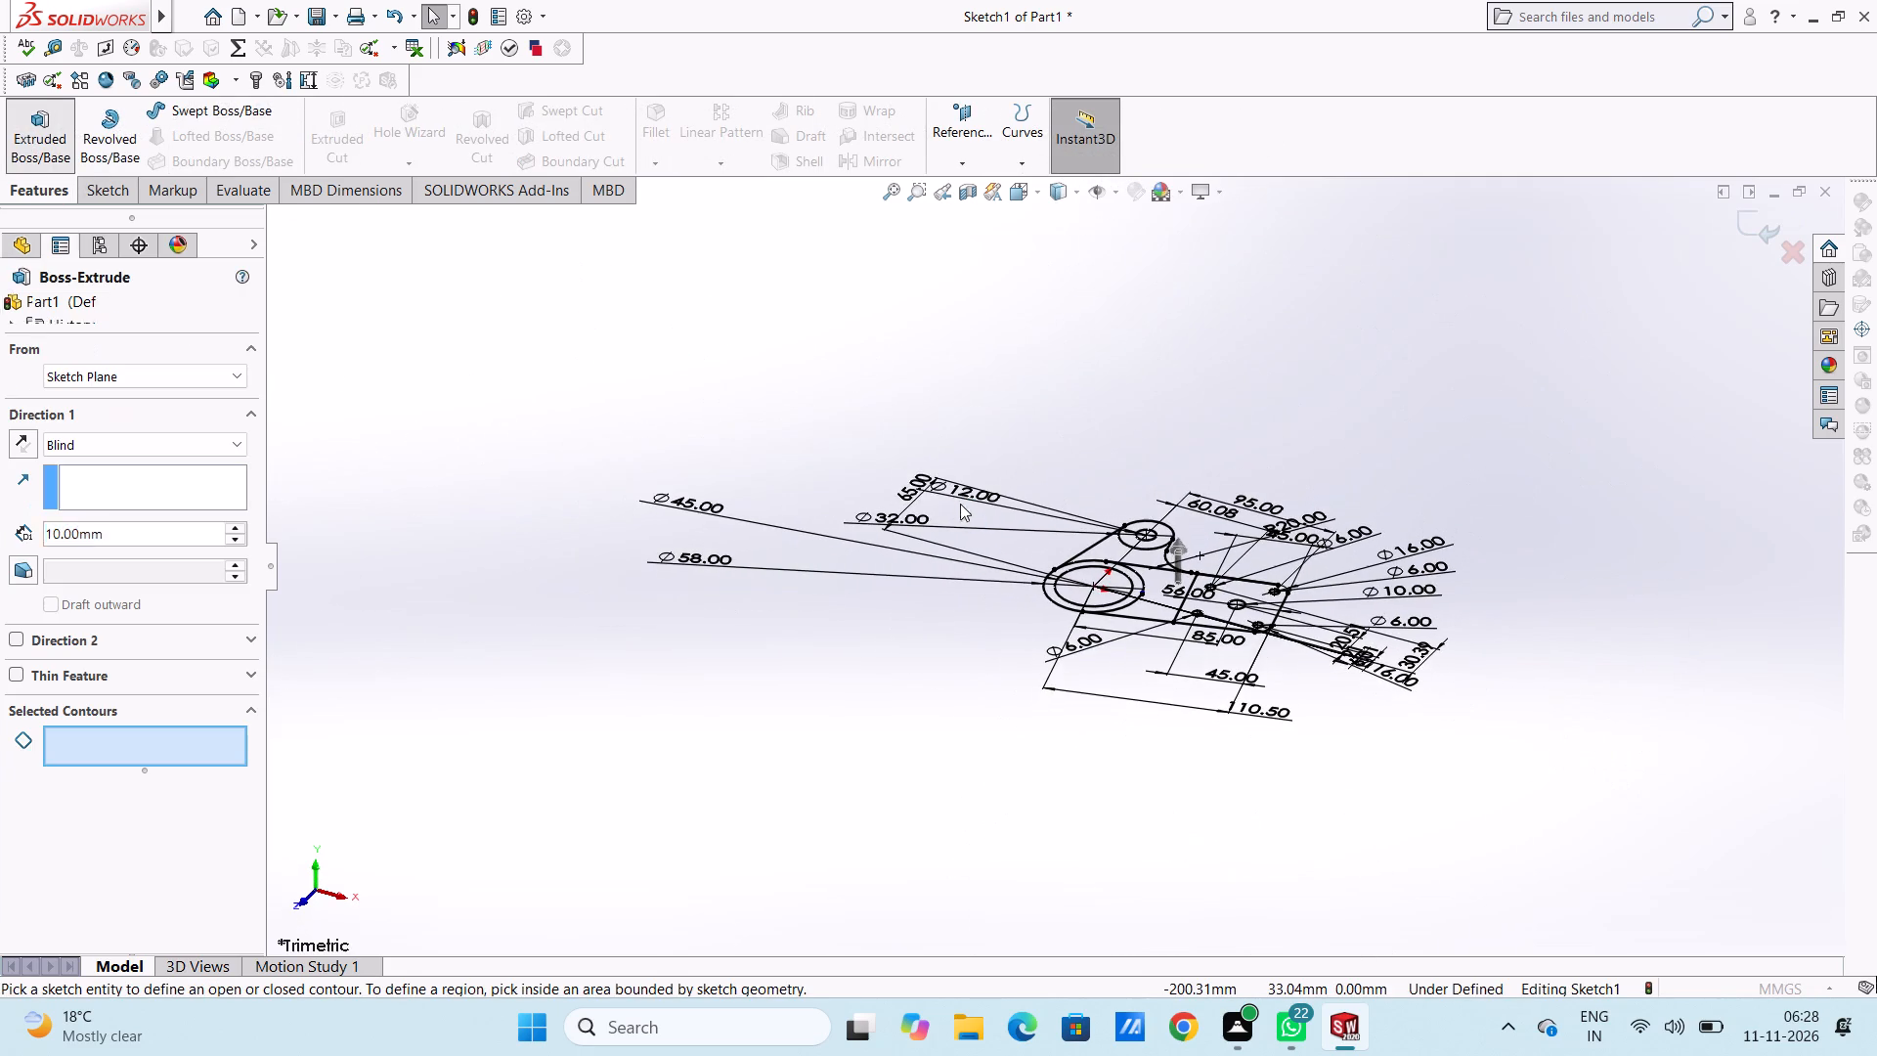
{"action": "middle_click_drag", "start_coordinate": [1089, 409], "coordinate": [1192, 597]}
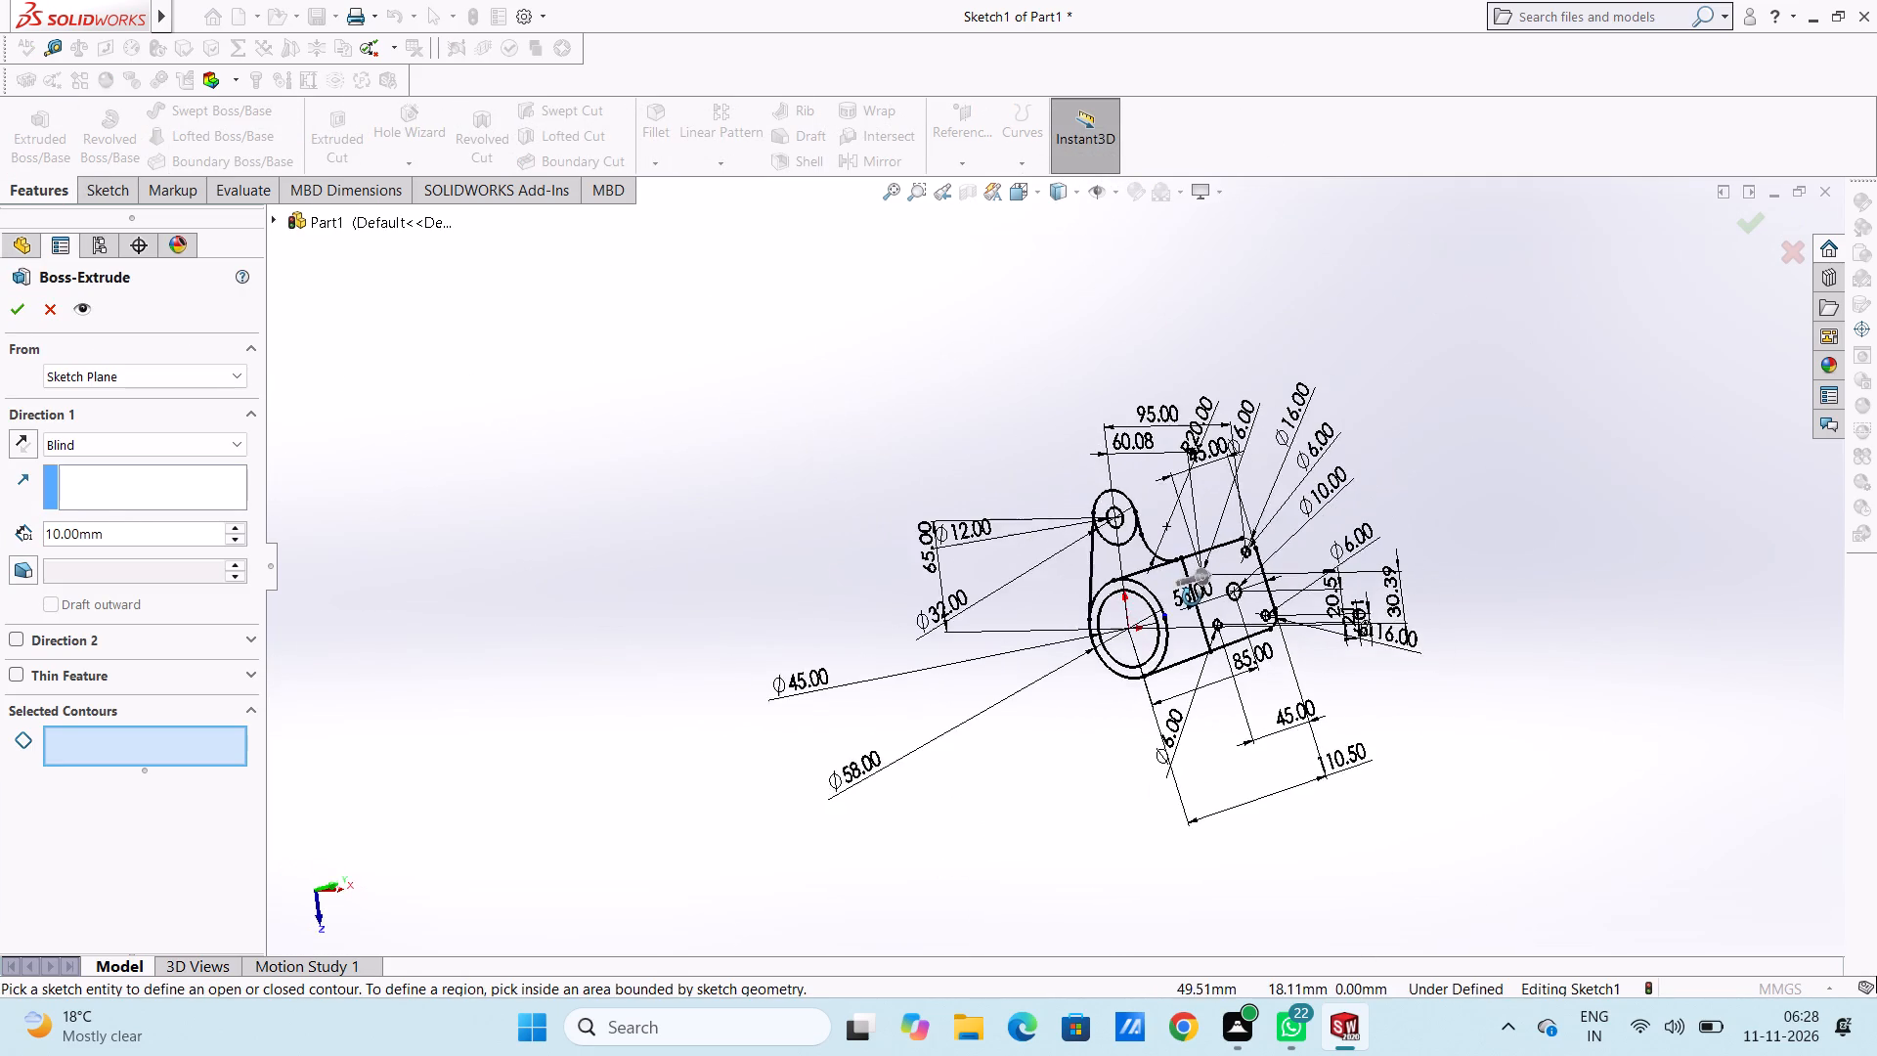
{"action": "middle_click_drag", "start_coordinate": [1192, 597], "coordinate": [1105, 552]}
{"action": "scroll", "coordinate": [1165, 607], "scroll_direction": "down", "scroll_amount": 6}
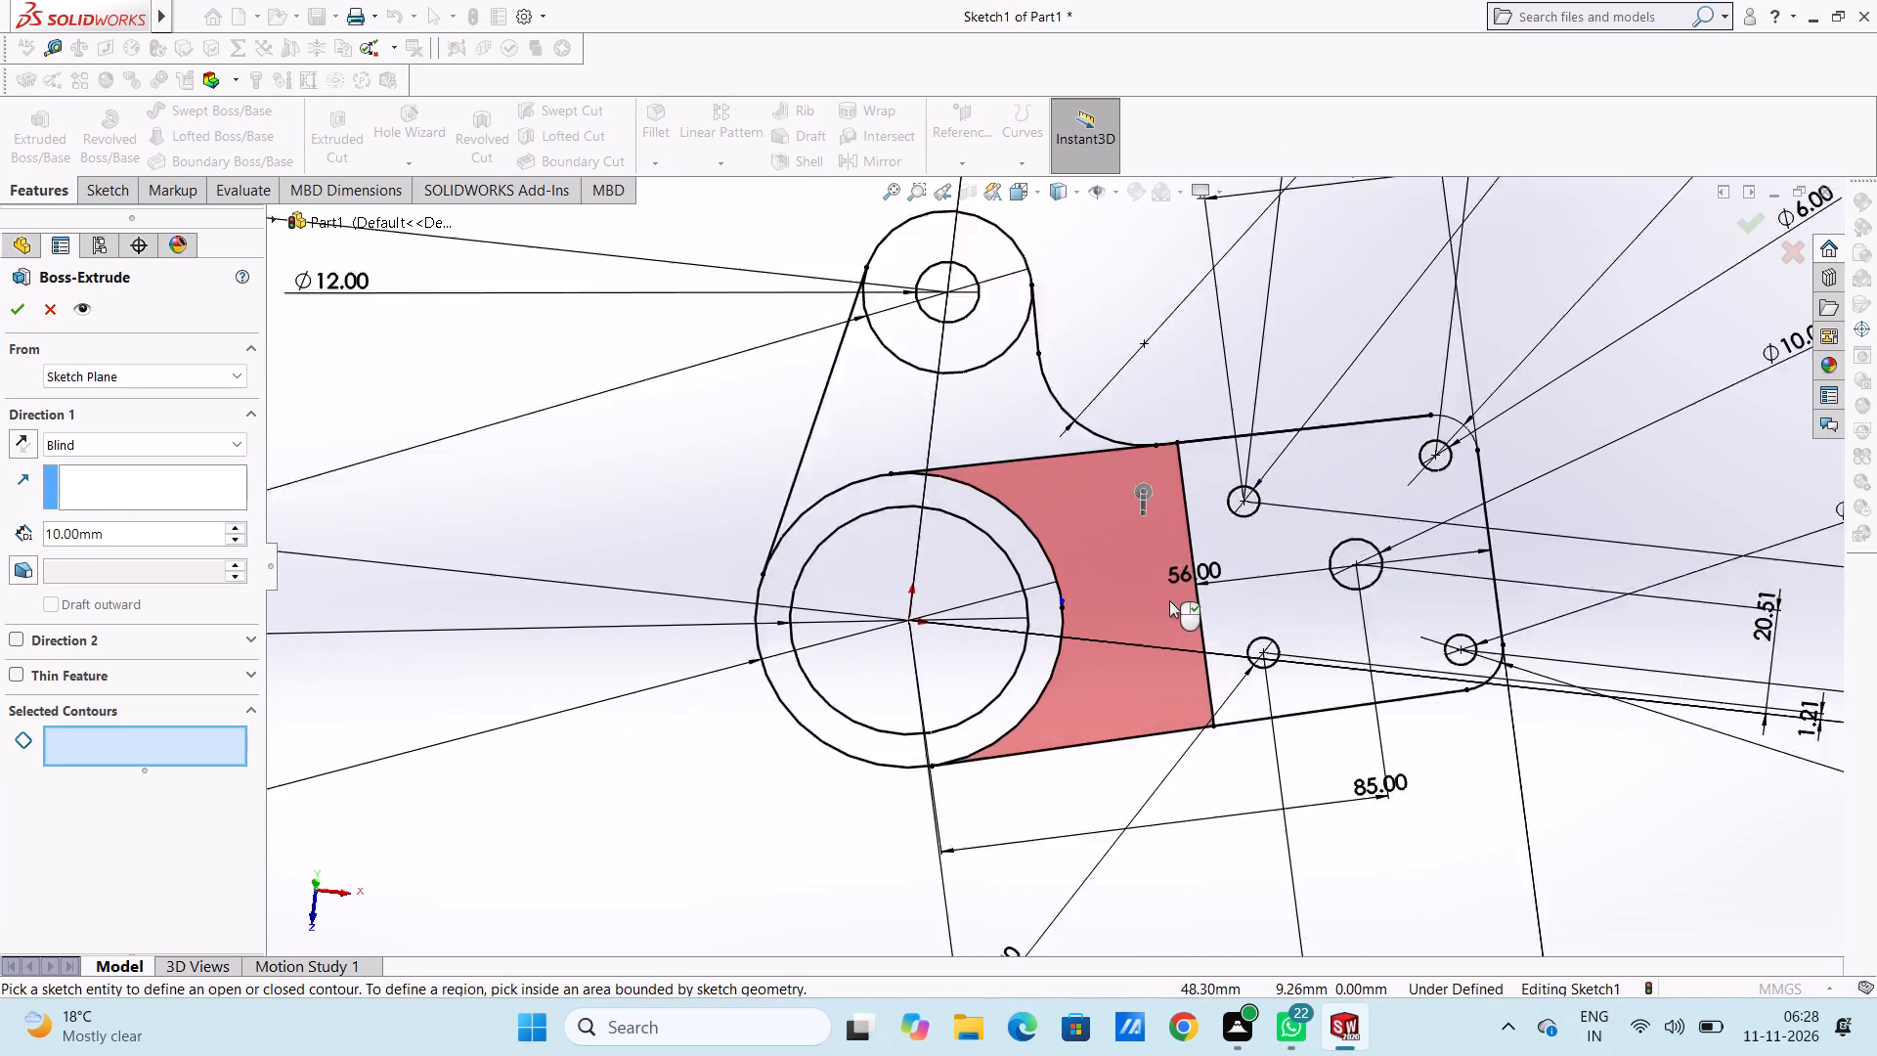
{"action": "left_click", "coordinate": [1110, 538]}
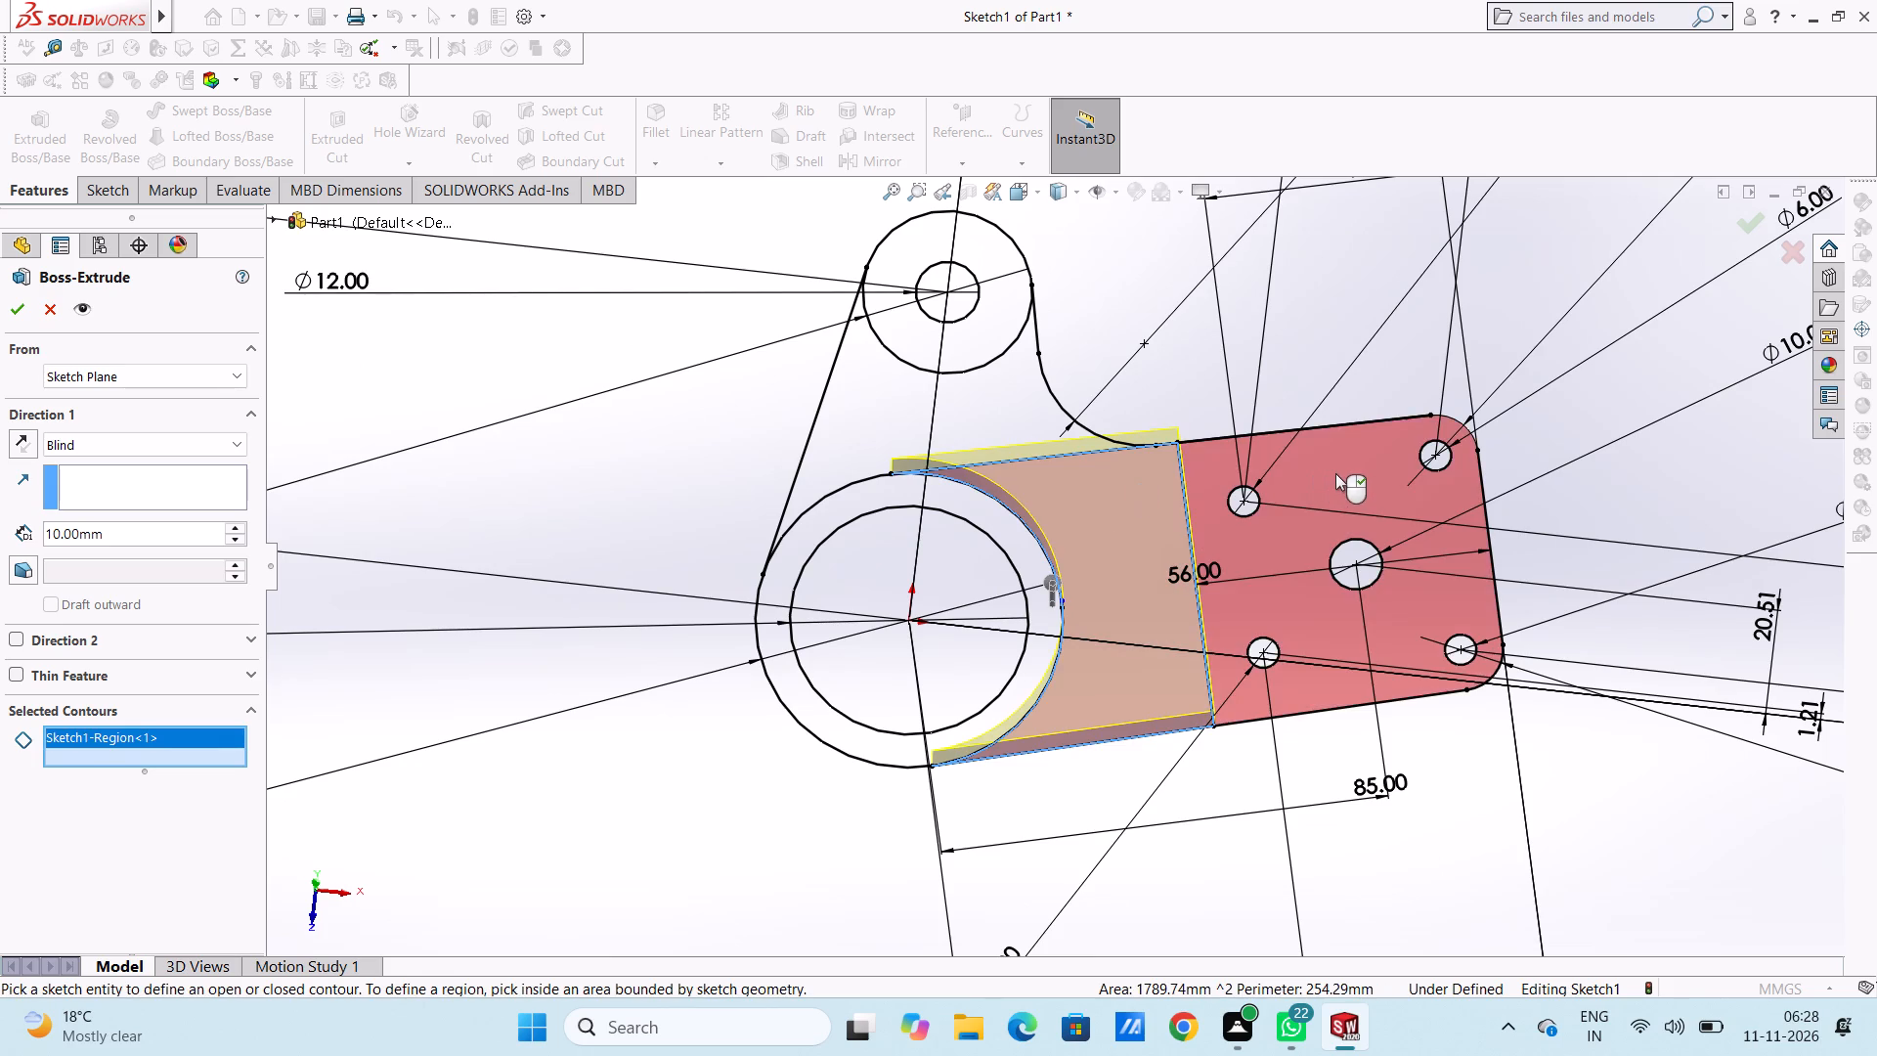
{"action": "left_click", "coordinate": [1335, 473]}
{"action": "left_click", "coordinate": [1010, 534]}
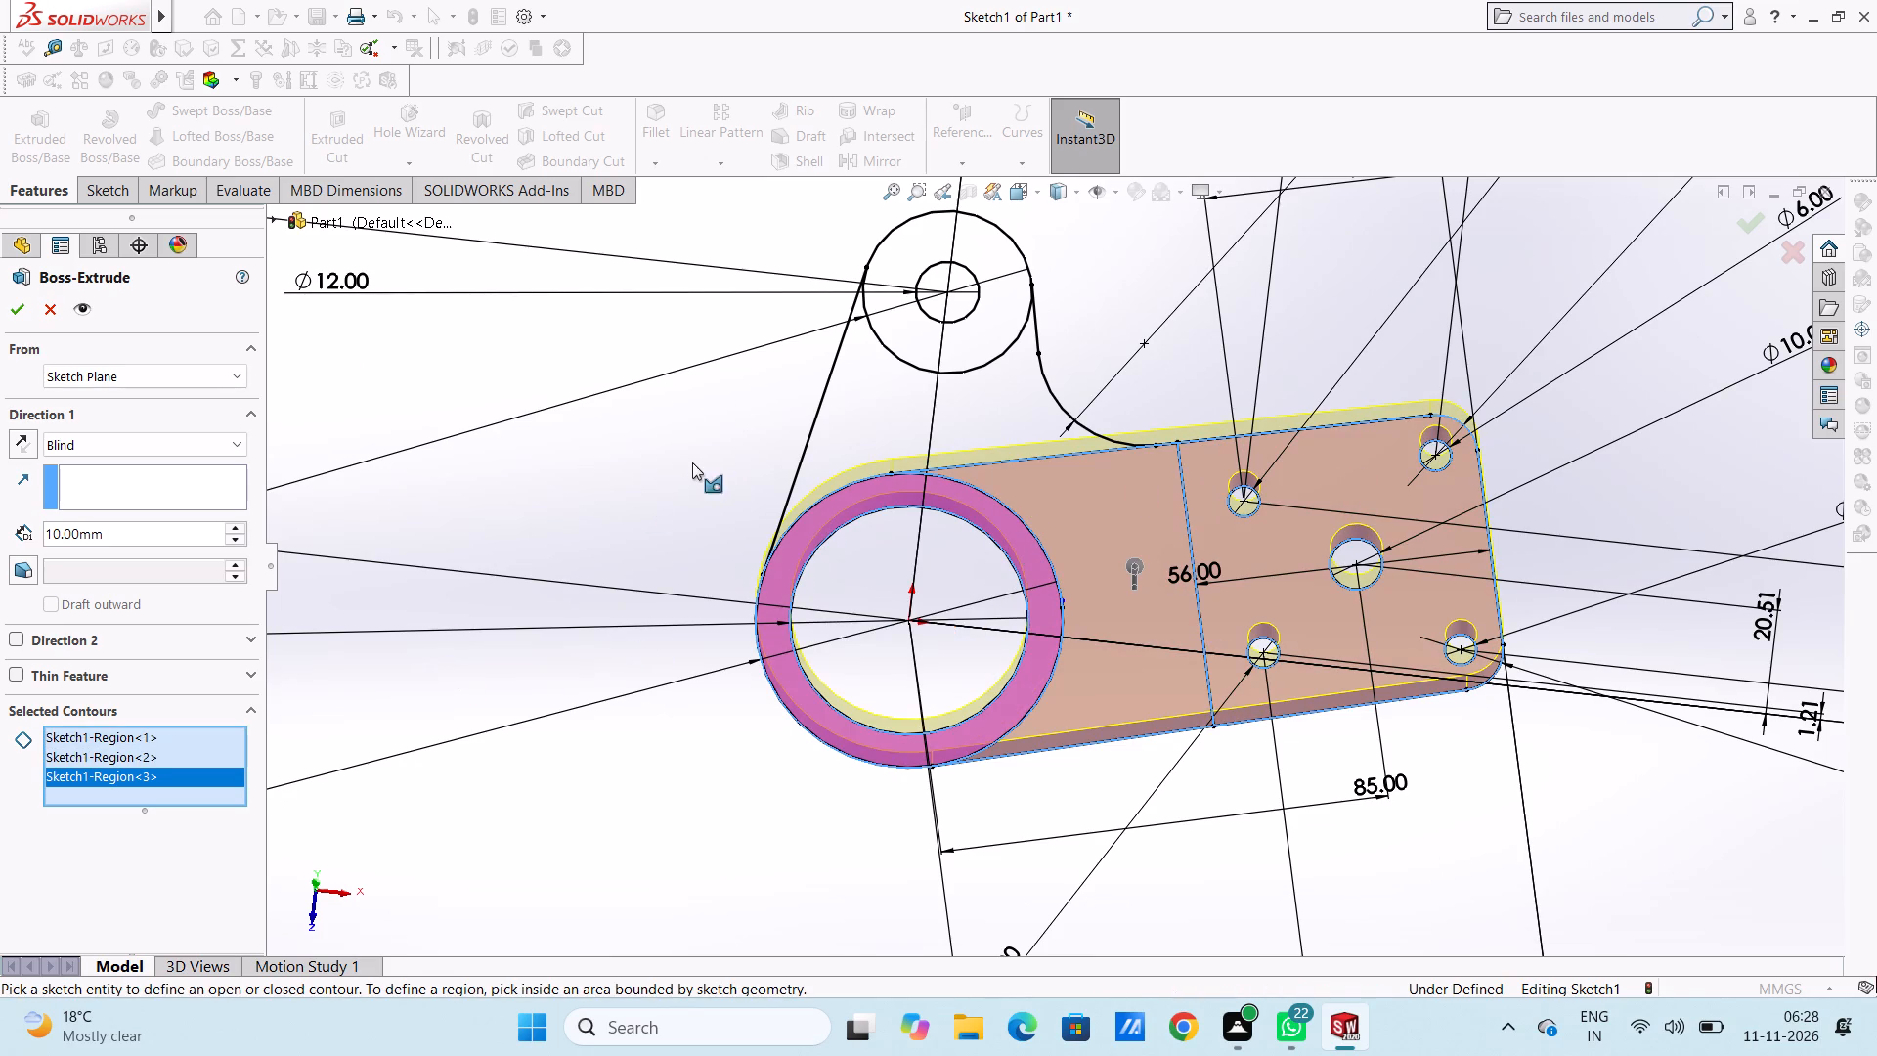
{"action": "scroll", "coordinate": [1107, 368], "scroll_direction": "up", "scroll_amount": 3}
{"action": "scroll", "coordinate": [1121, 403], "scroll_direction": "down", "scroll_amount": 3}
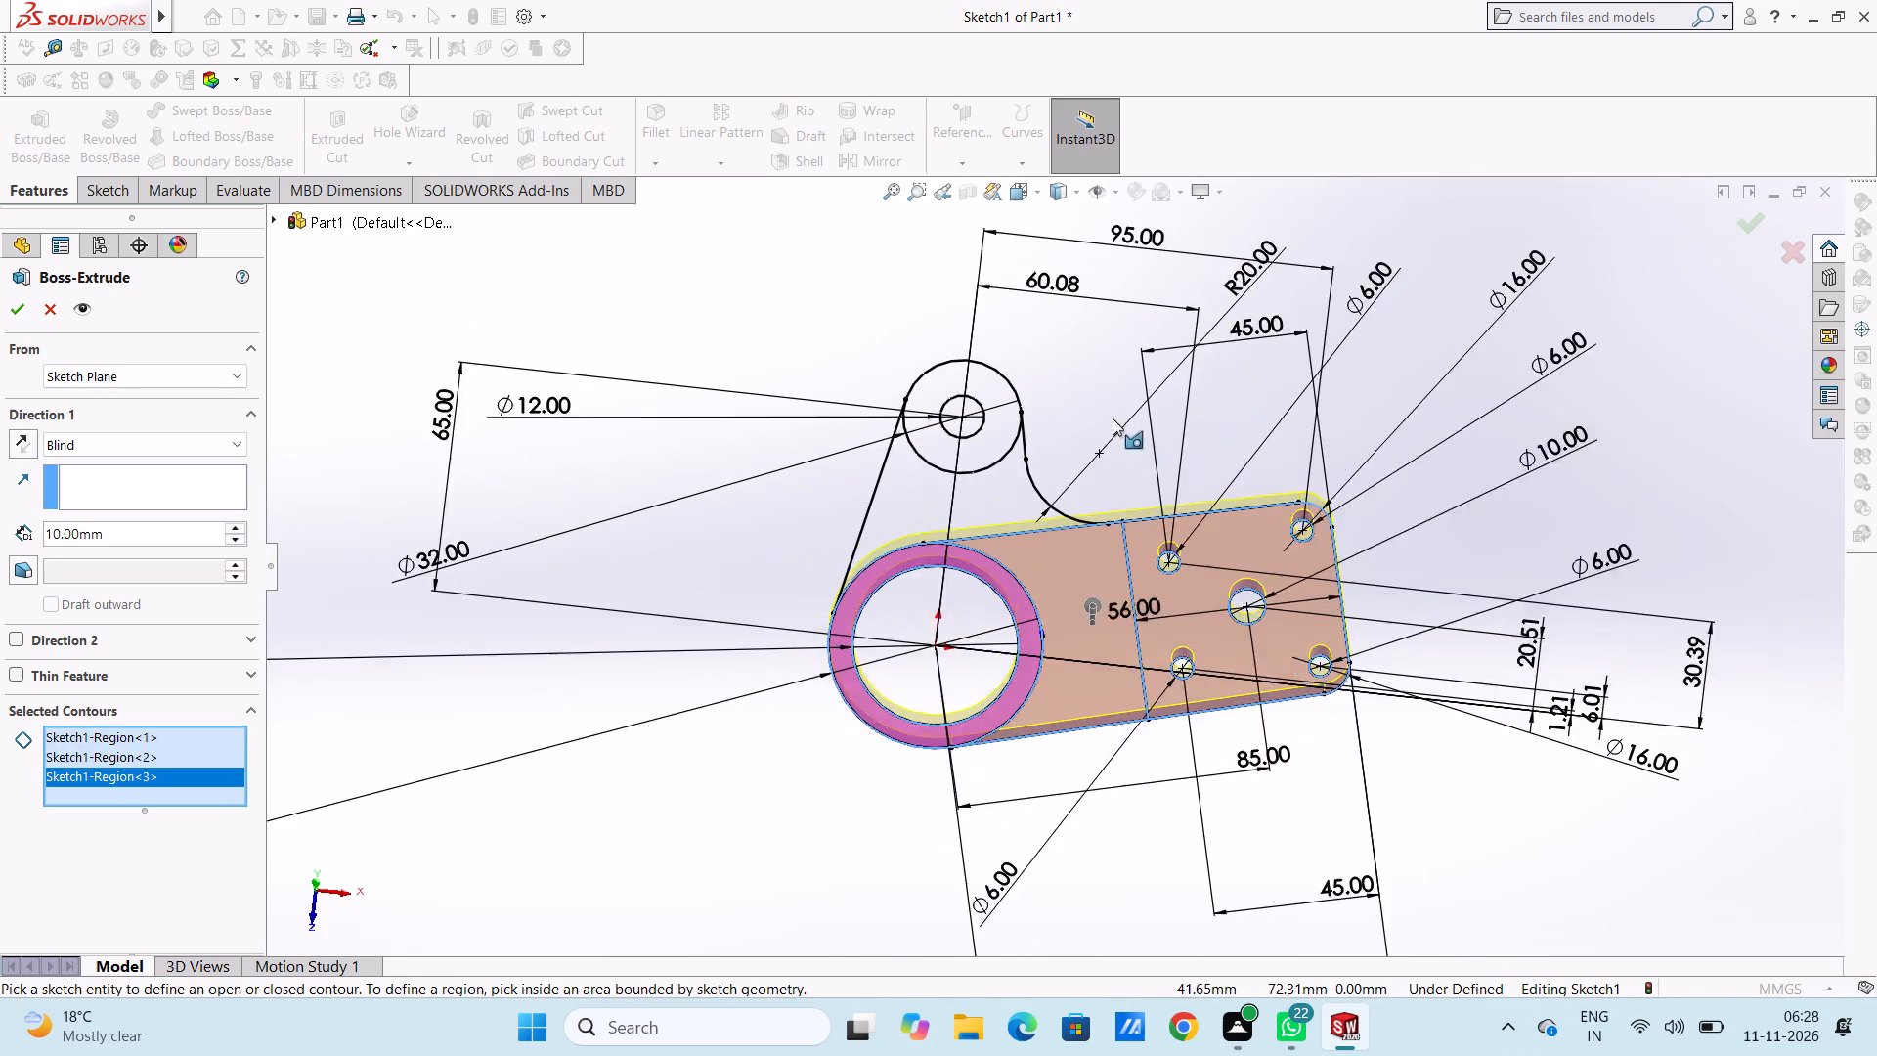
{"action": "scroll", "coordinate": [1113, 418], "scroll_direction": "down", "scroll_amount": 1}
{"action": "left_click", "coordinate": [918, 549]}
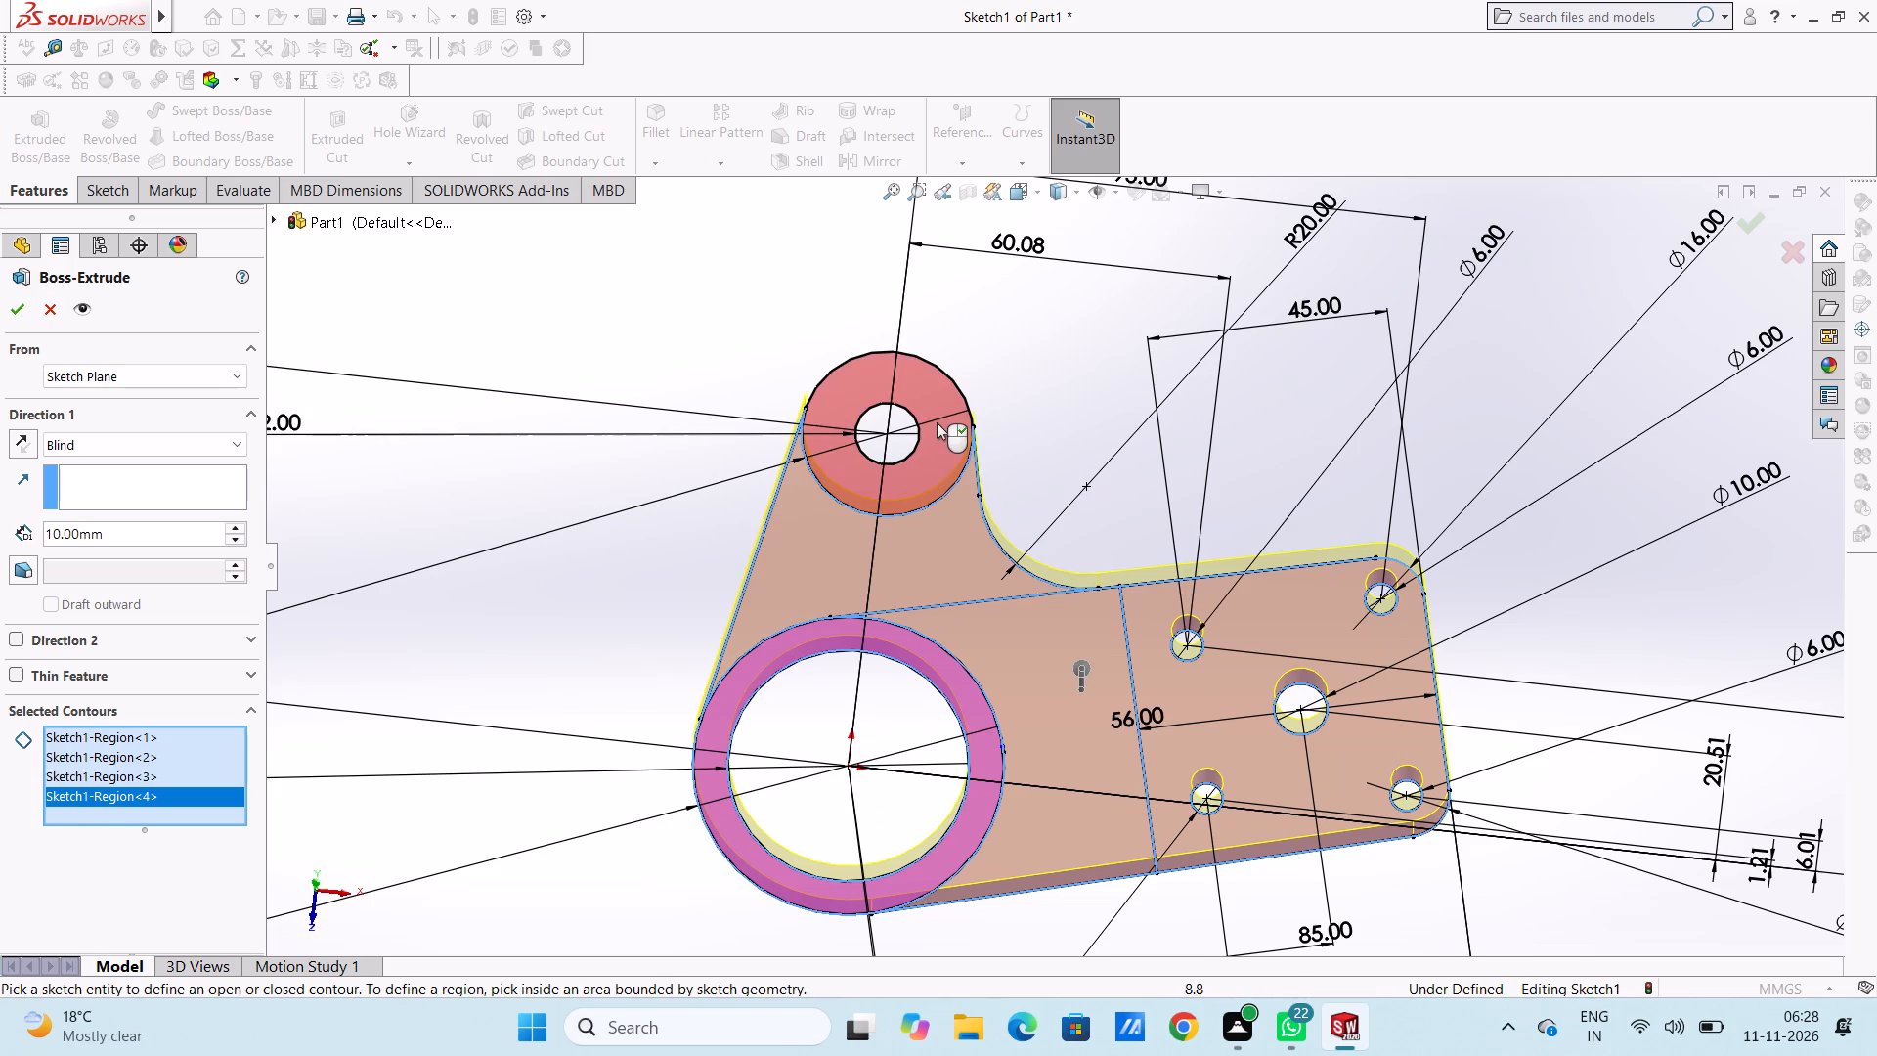
{"action": "left_click", "coordinate": [937, 422]}
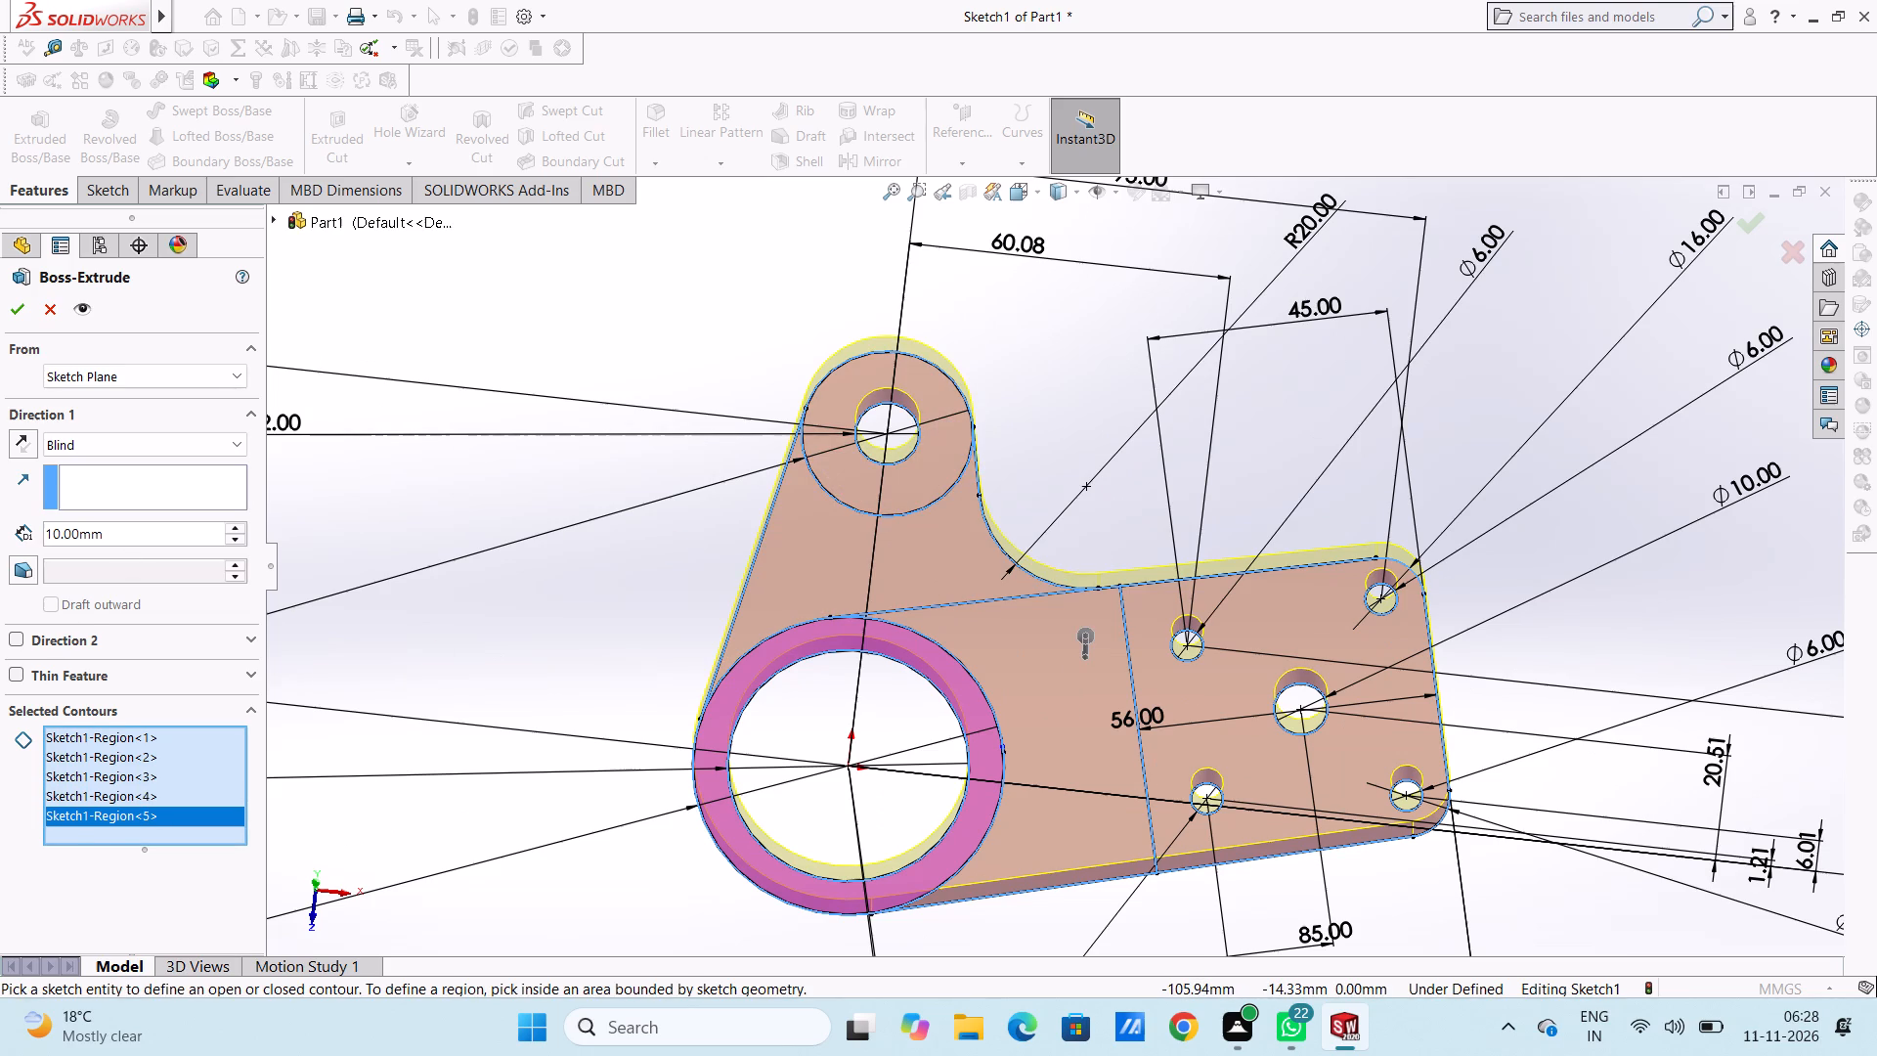
{"action": "double_click", "coordinate": [153, 535]}
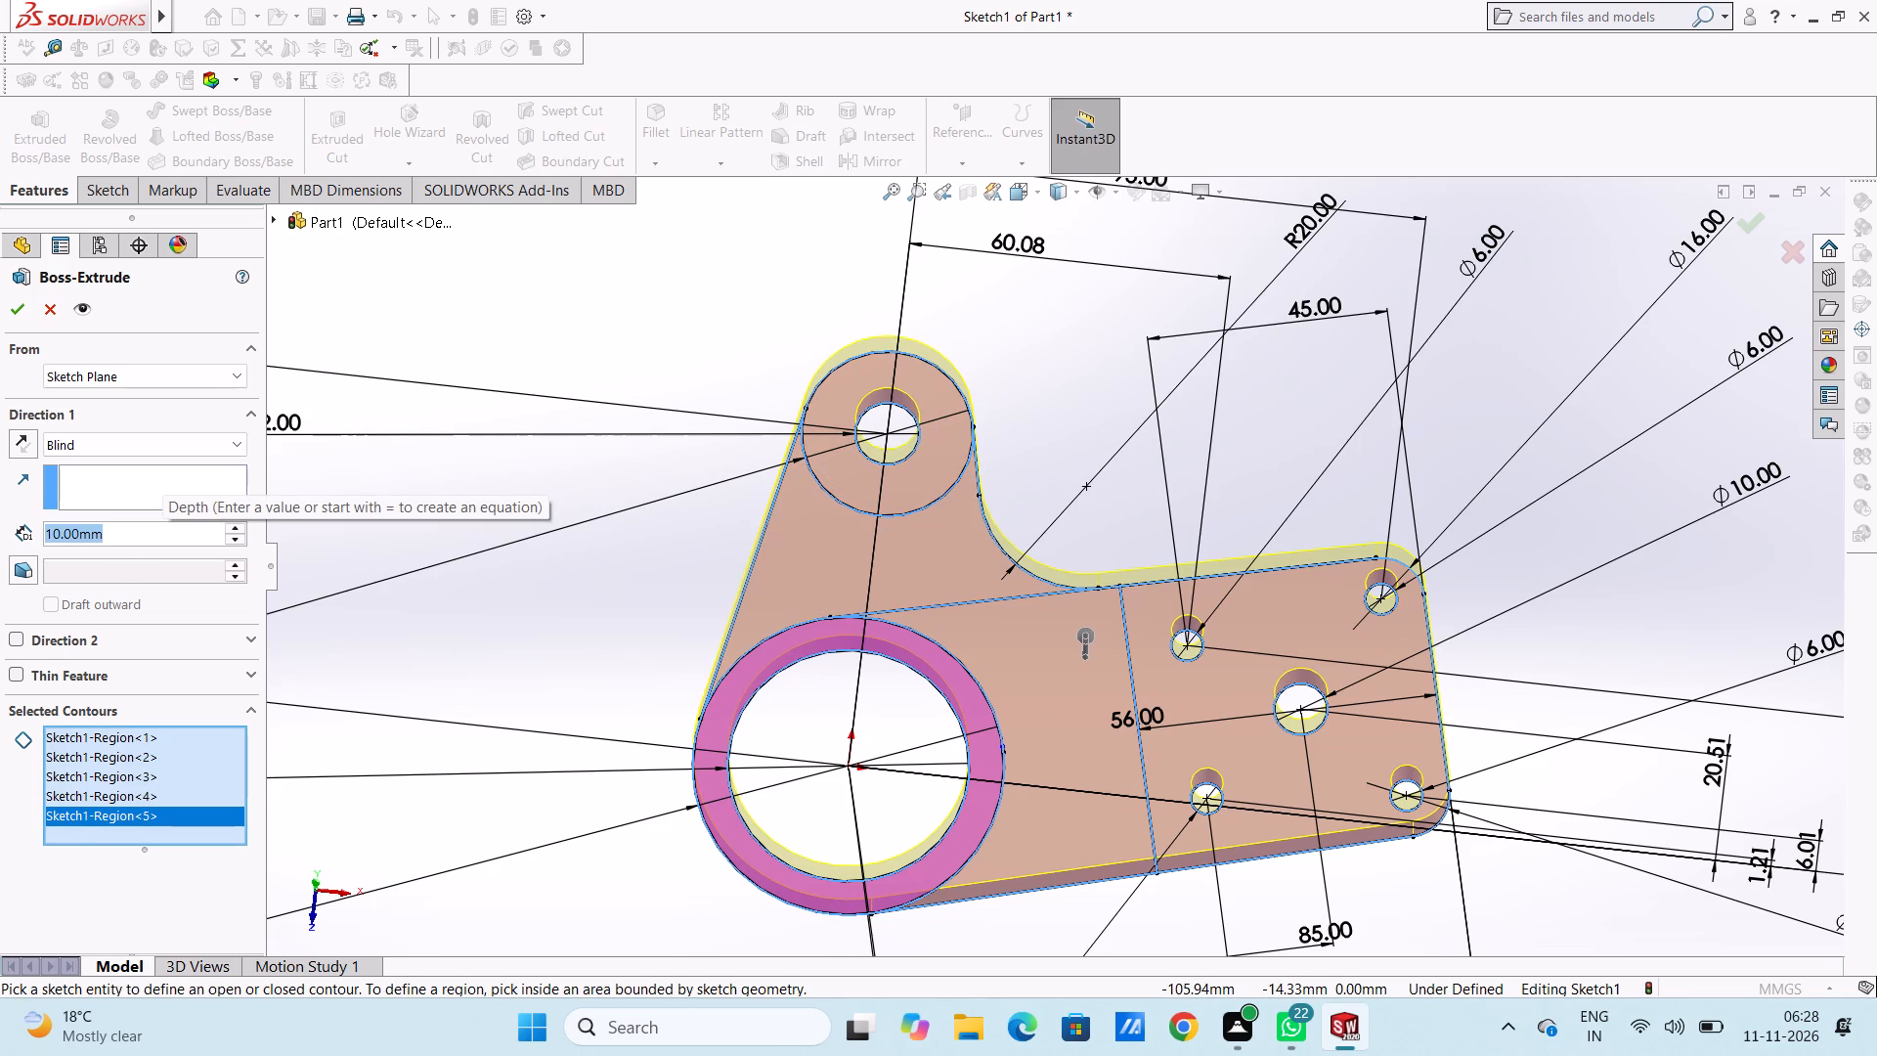
{"action": "key", "text": "5"}
{"action": "key", "text": "Return"}
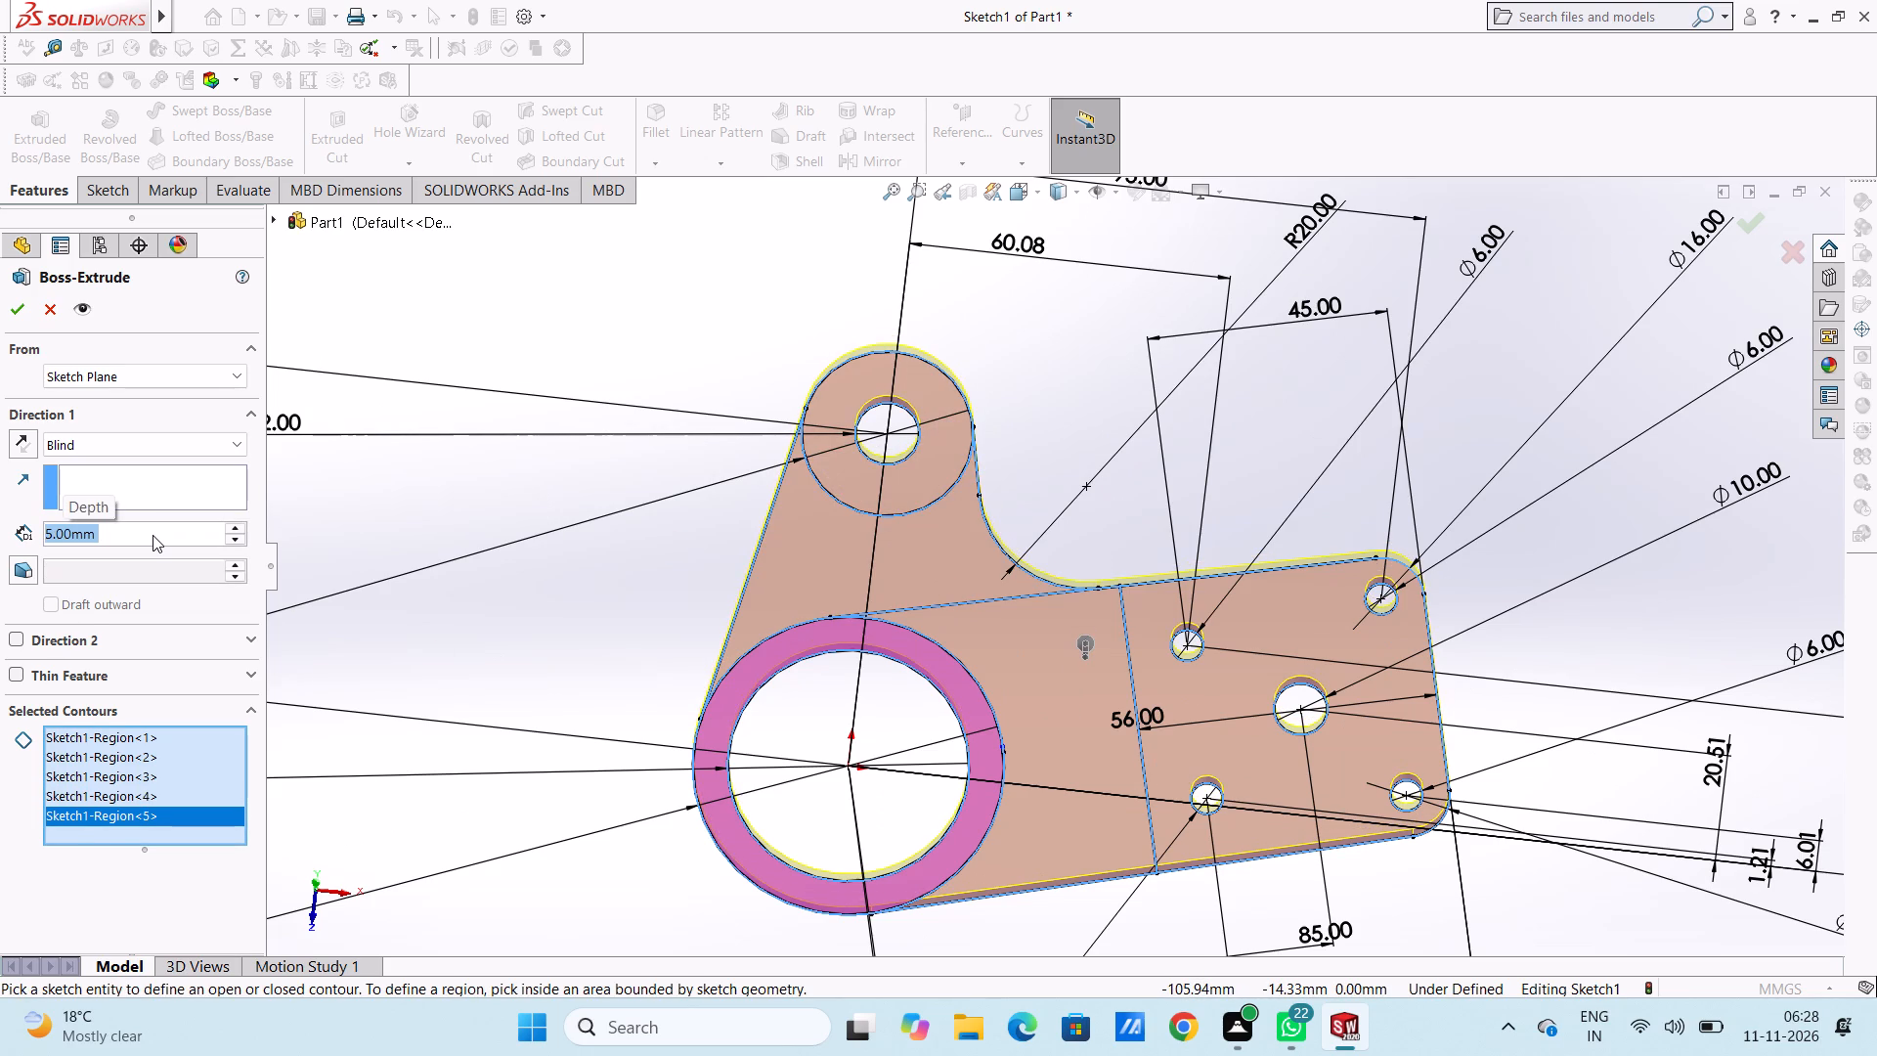
{"action": "left_click", "coordinate": [17, 312]}
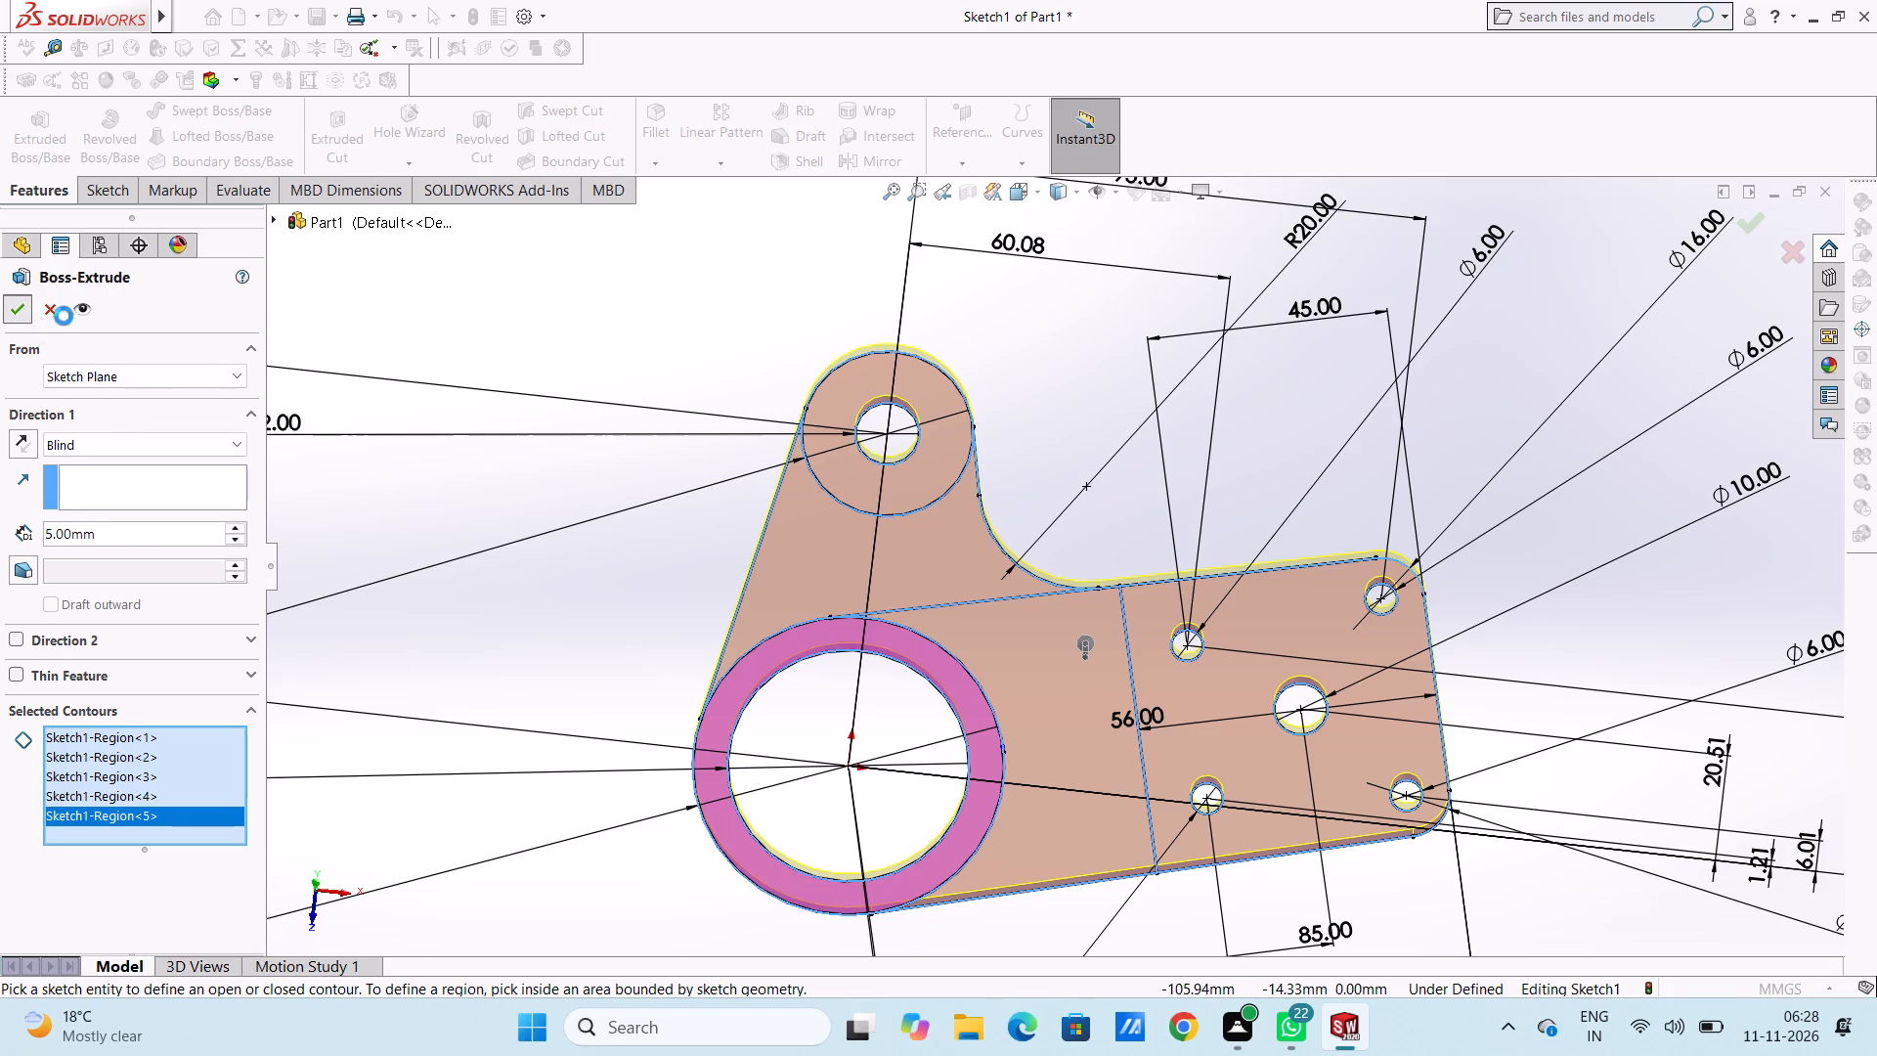
{"action": "left_click", "coordinate": [544, 310]}
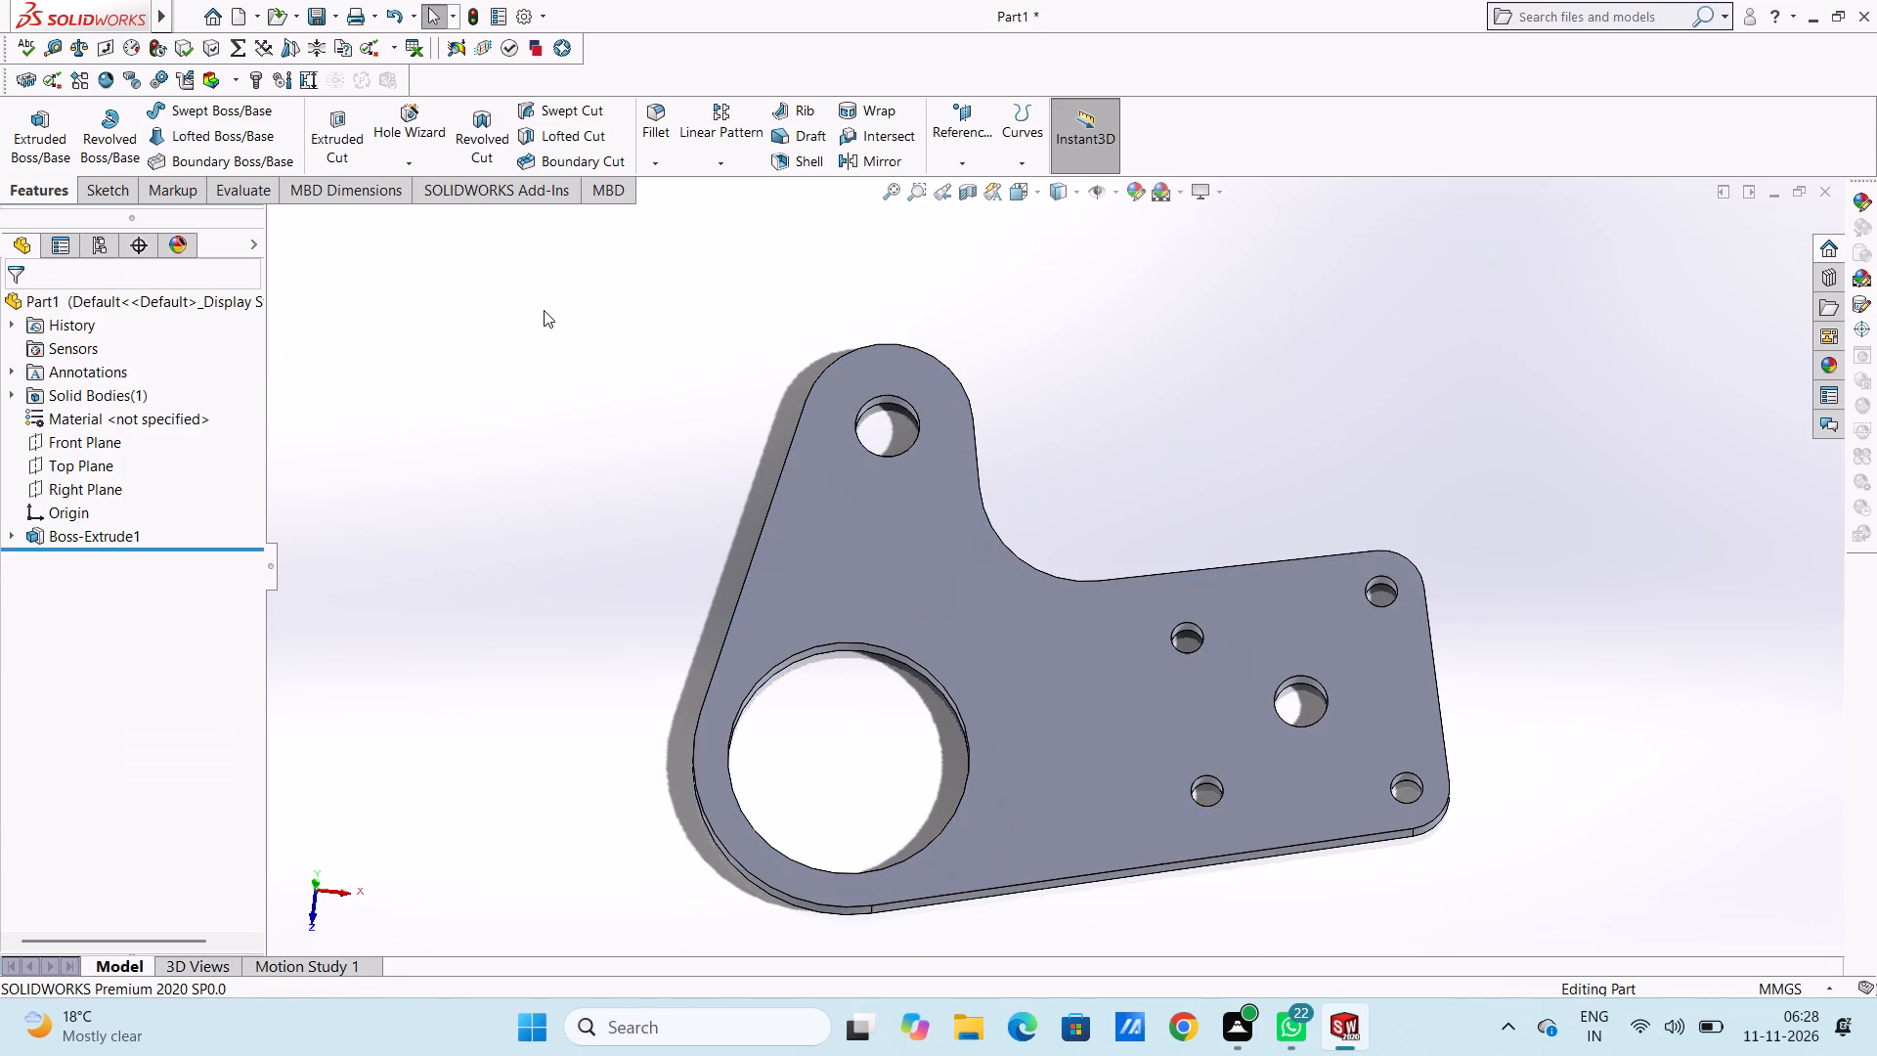
Extrude the sketch's Ø32 ring, web, middle arm and Ø58 ring regions 5 mm blind, starting from the plate's upper face.
{"action": "scroll", "coordinate": [606, 413], "scroll_direction": "up", "scroll_amount": 5}
{"action": "scroll", "coordinate": [1087, 674], "scroll_direction": "down", "scroll_amount": 1}
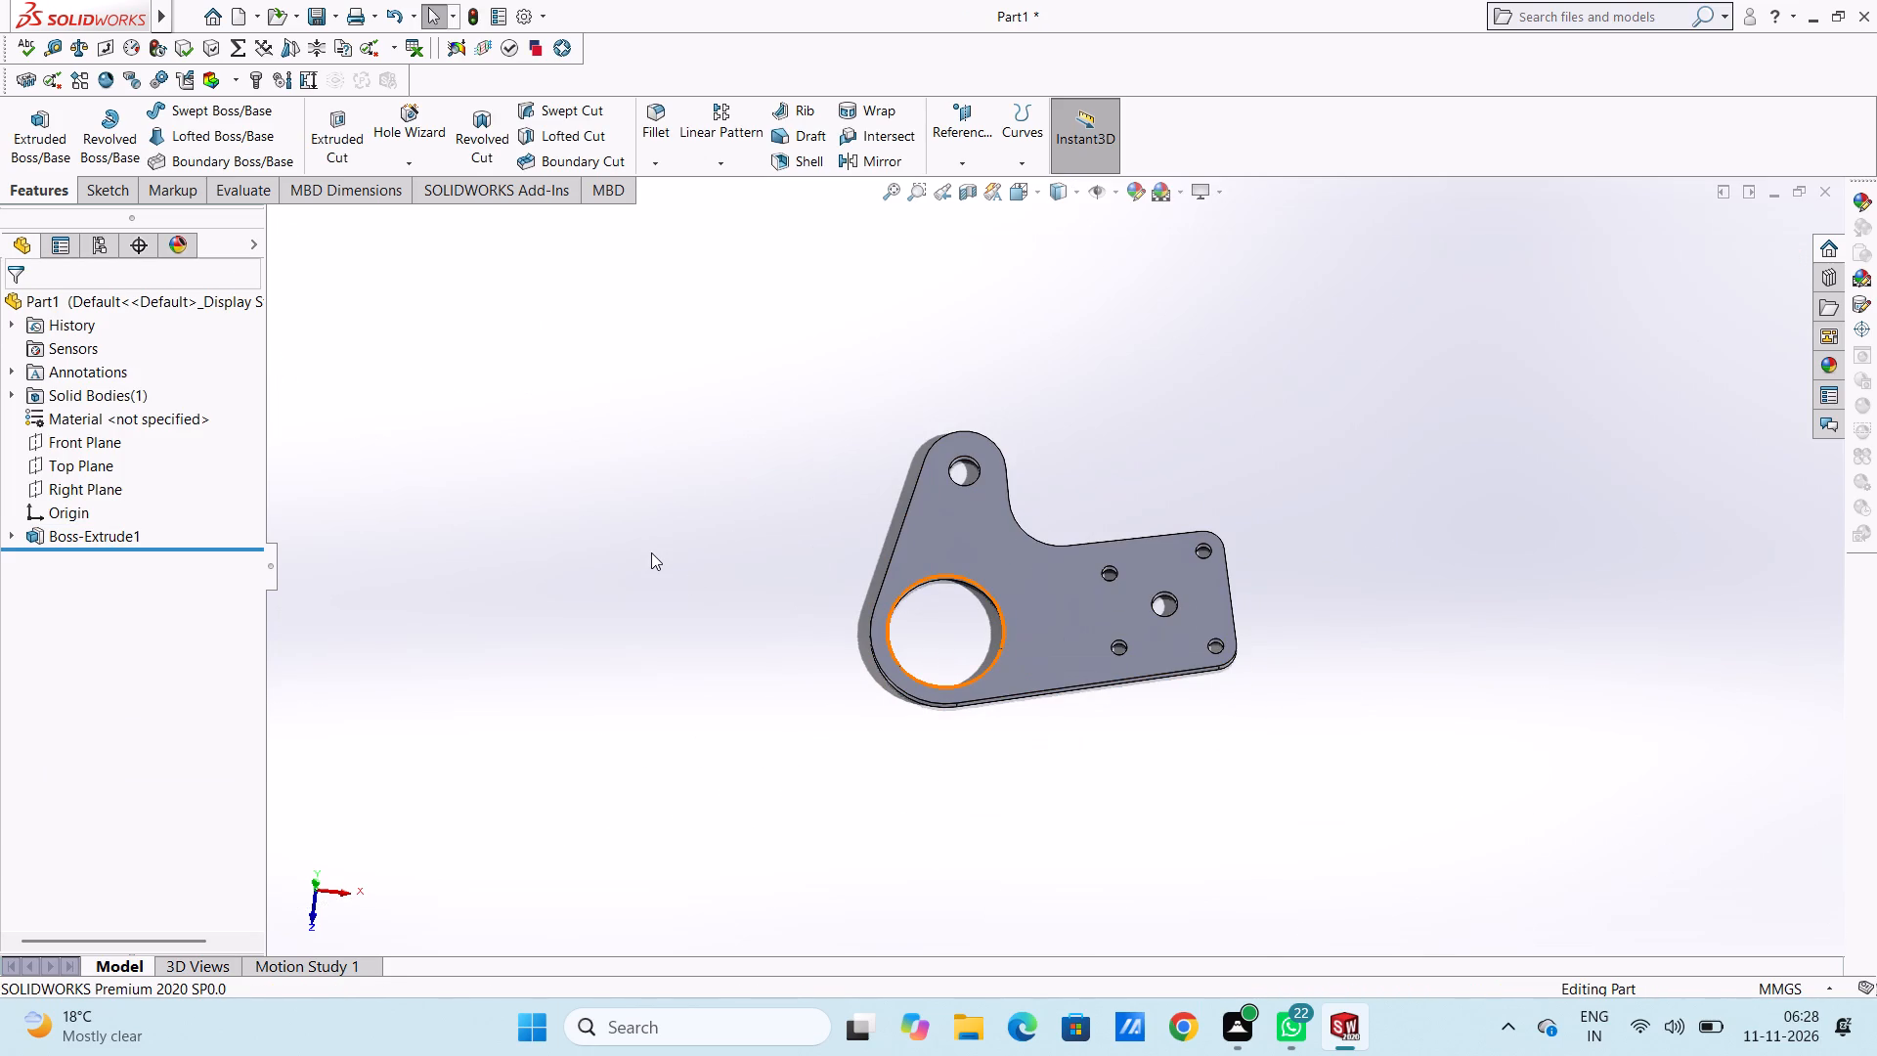
{"action": "left_click", "coordinate": [13, 536]}
{"action": "left_click", "coordinate": [120, 567]}
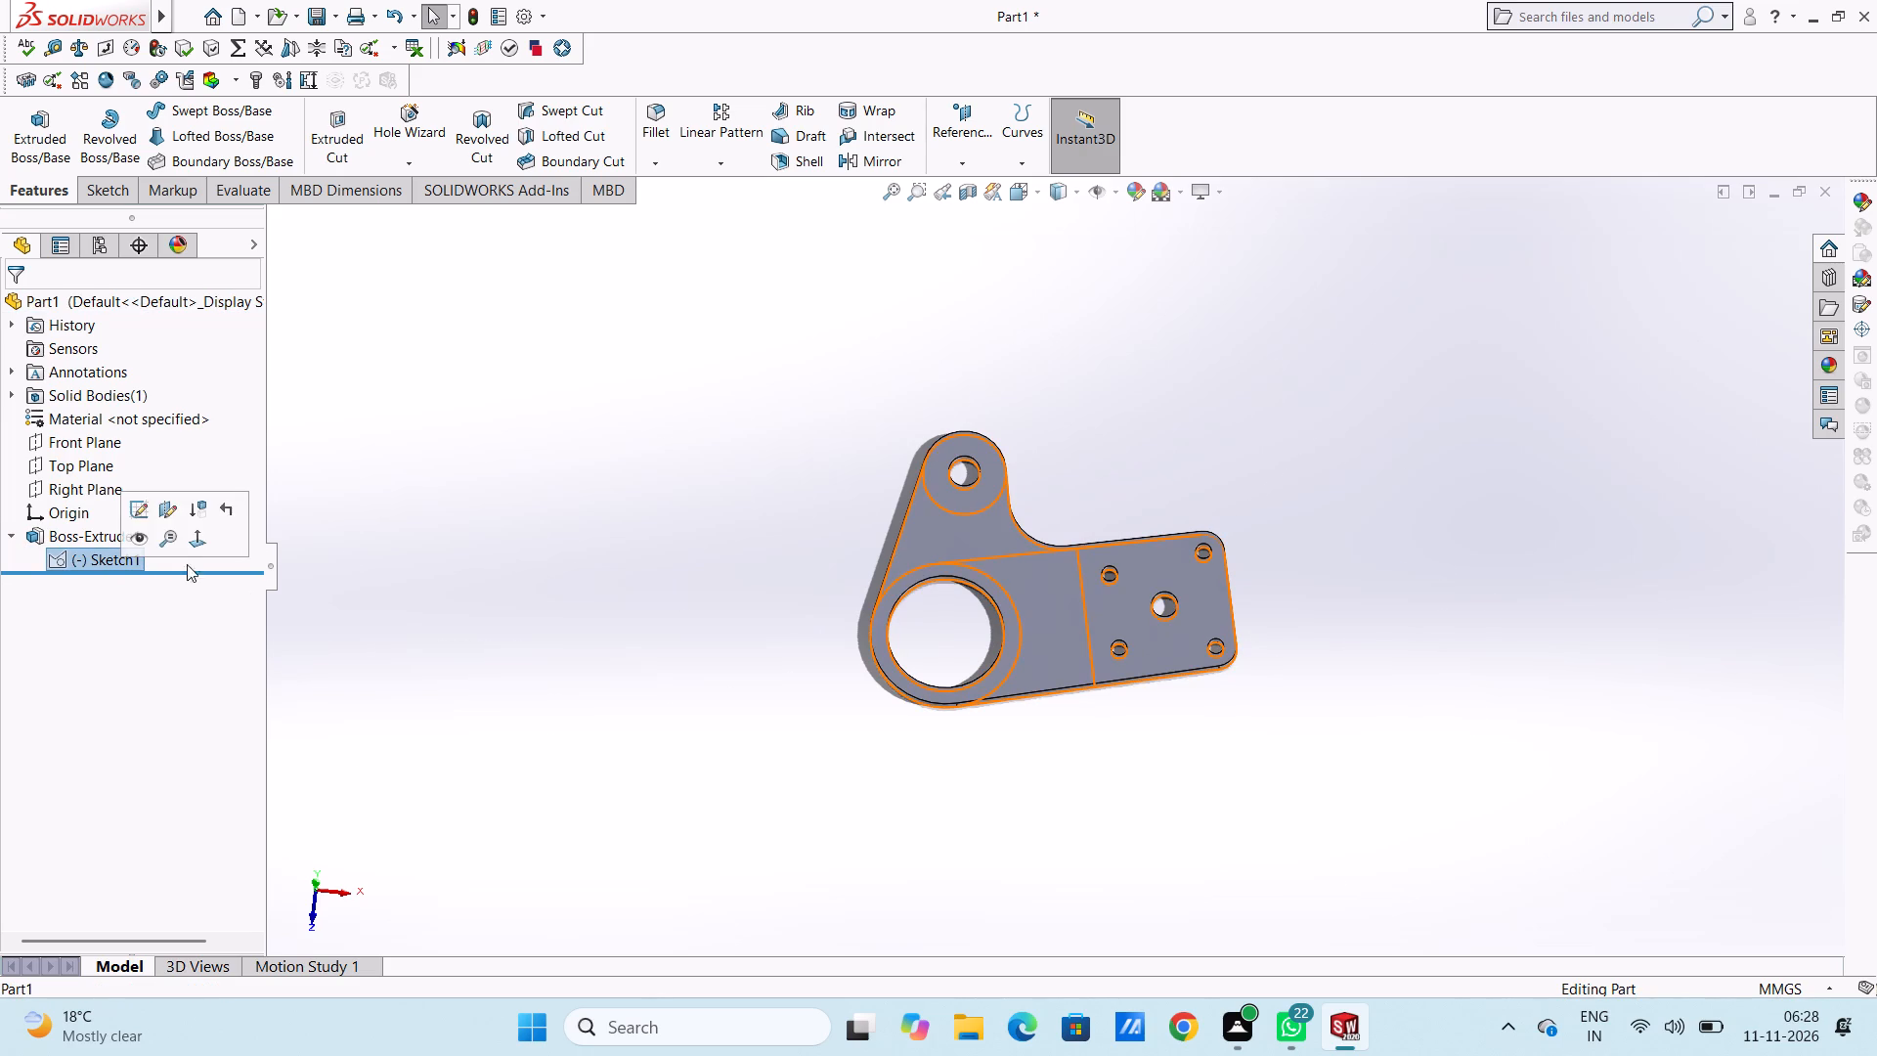
{"action": "left_click", "coordinate": [26, 130]}
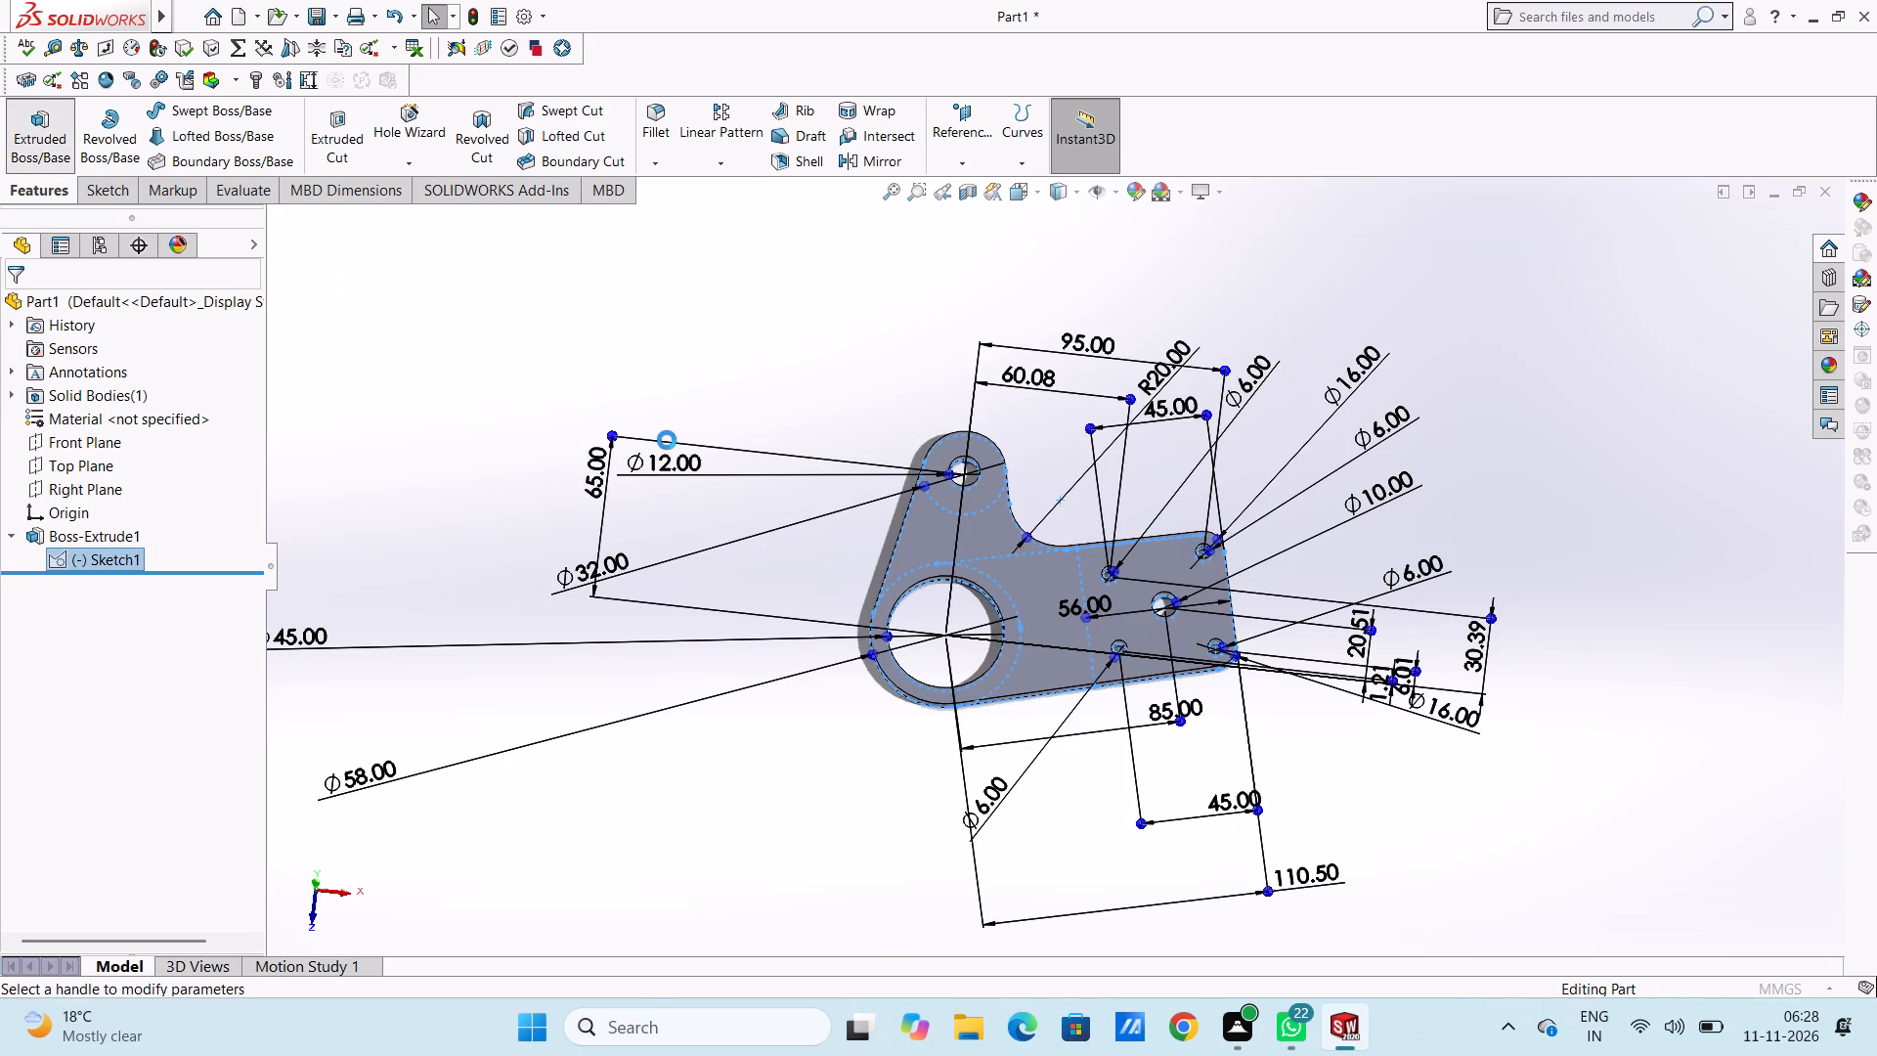
{"action": "scroll", "coordinate": [955, 569], "scroll_direction": "down", "scroll_amount": 3}
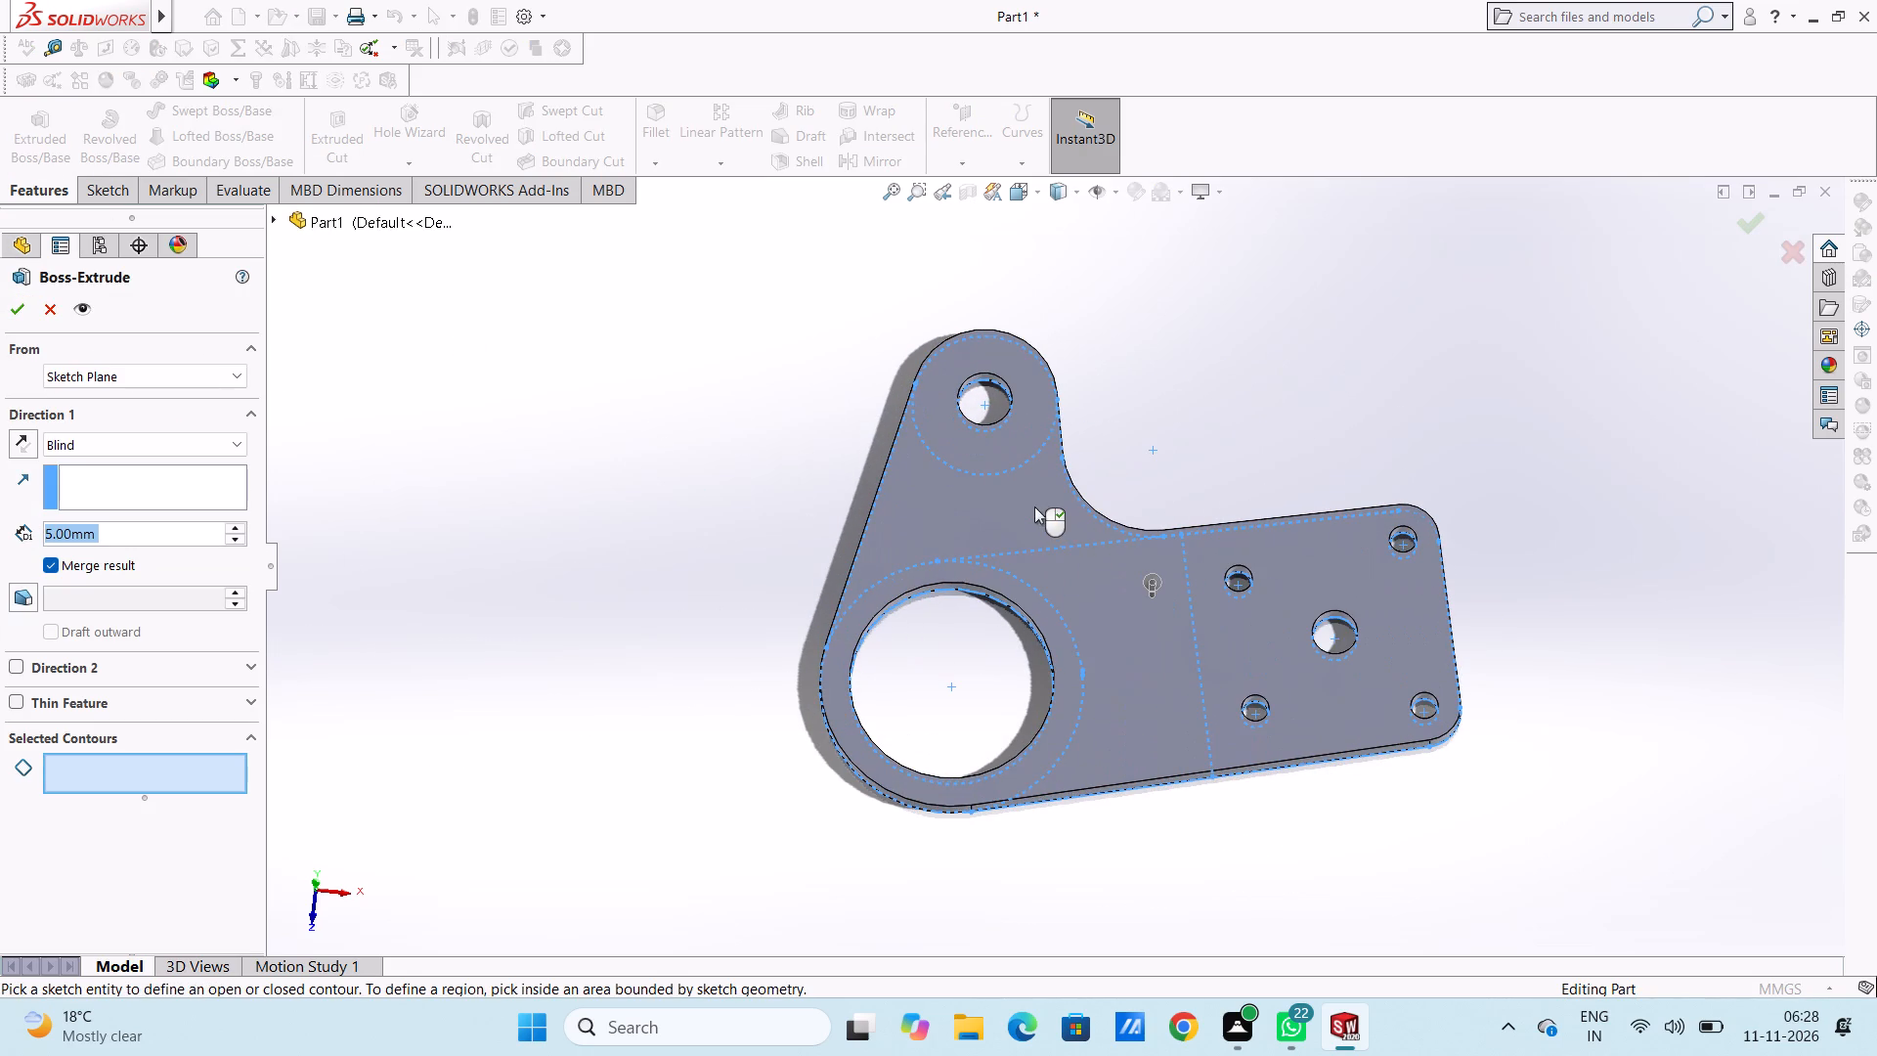
{"action": "left_click", "coordinate": [1011, 438]}
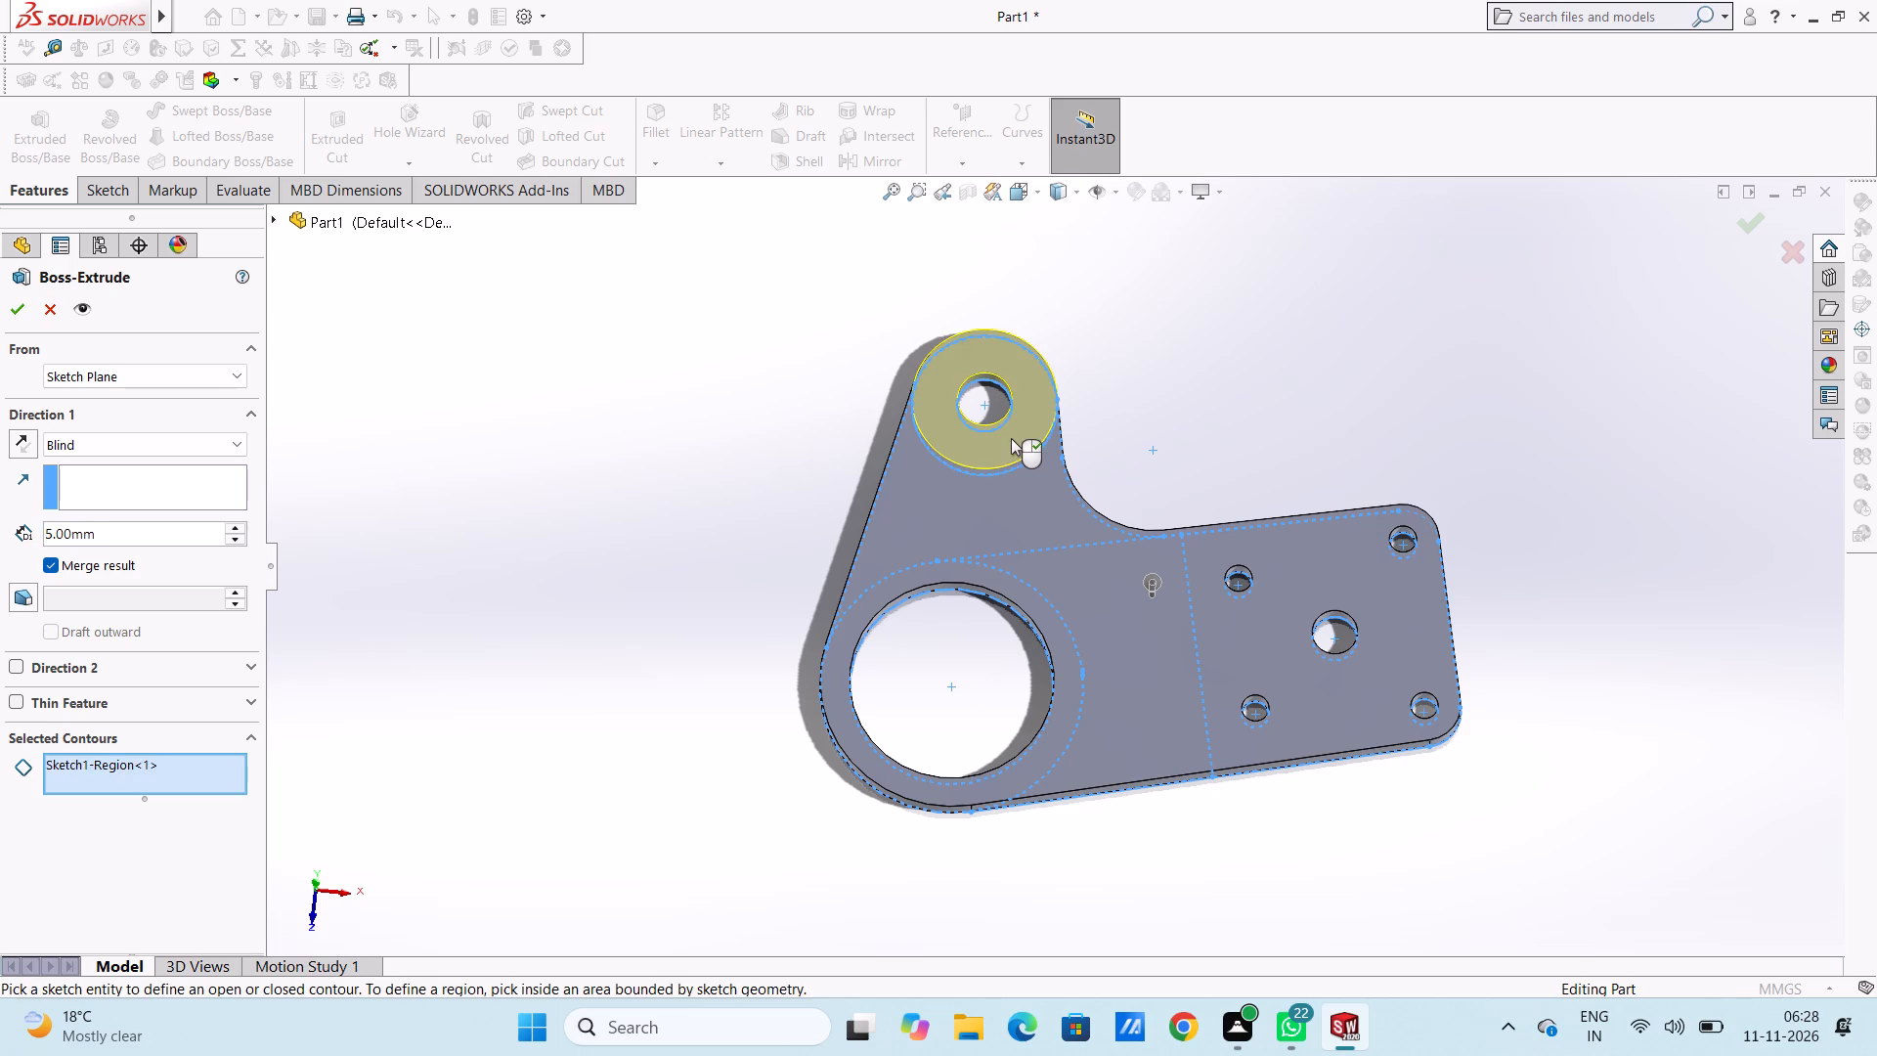
{"action": "left_click", "coordinate": [984, 506]}
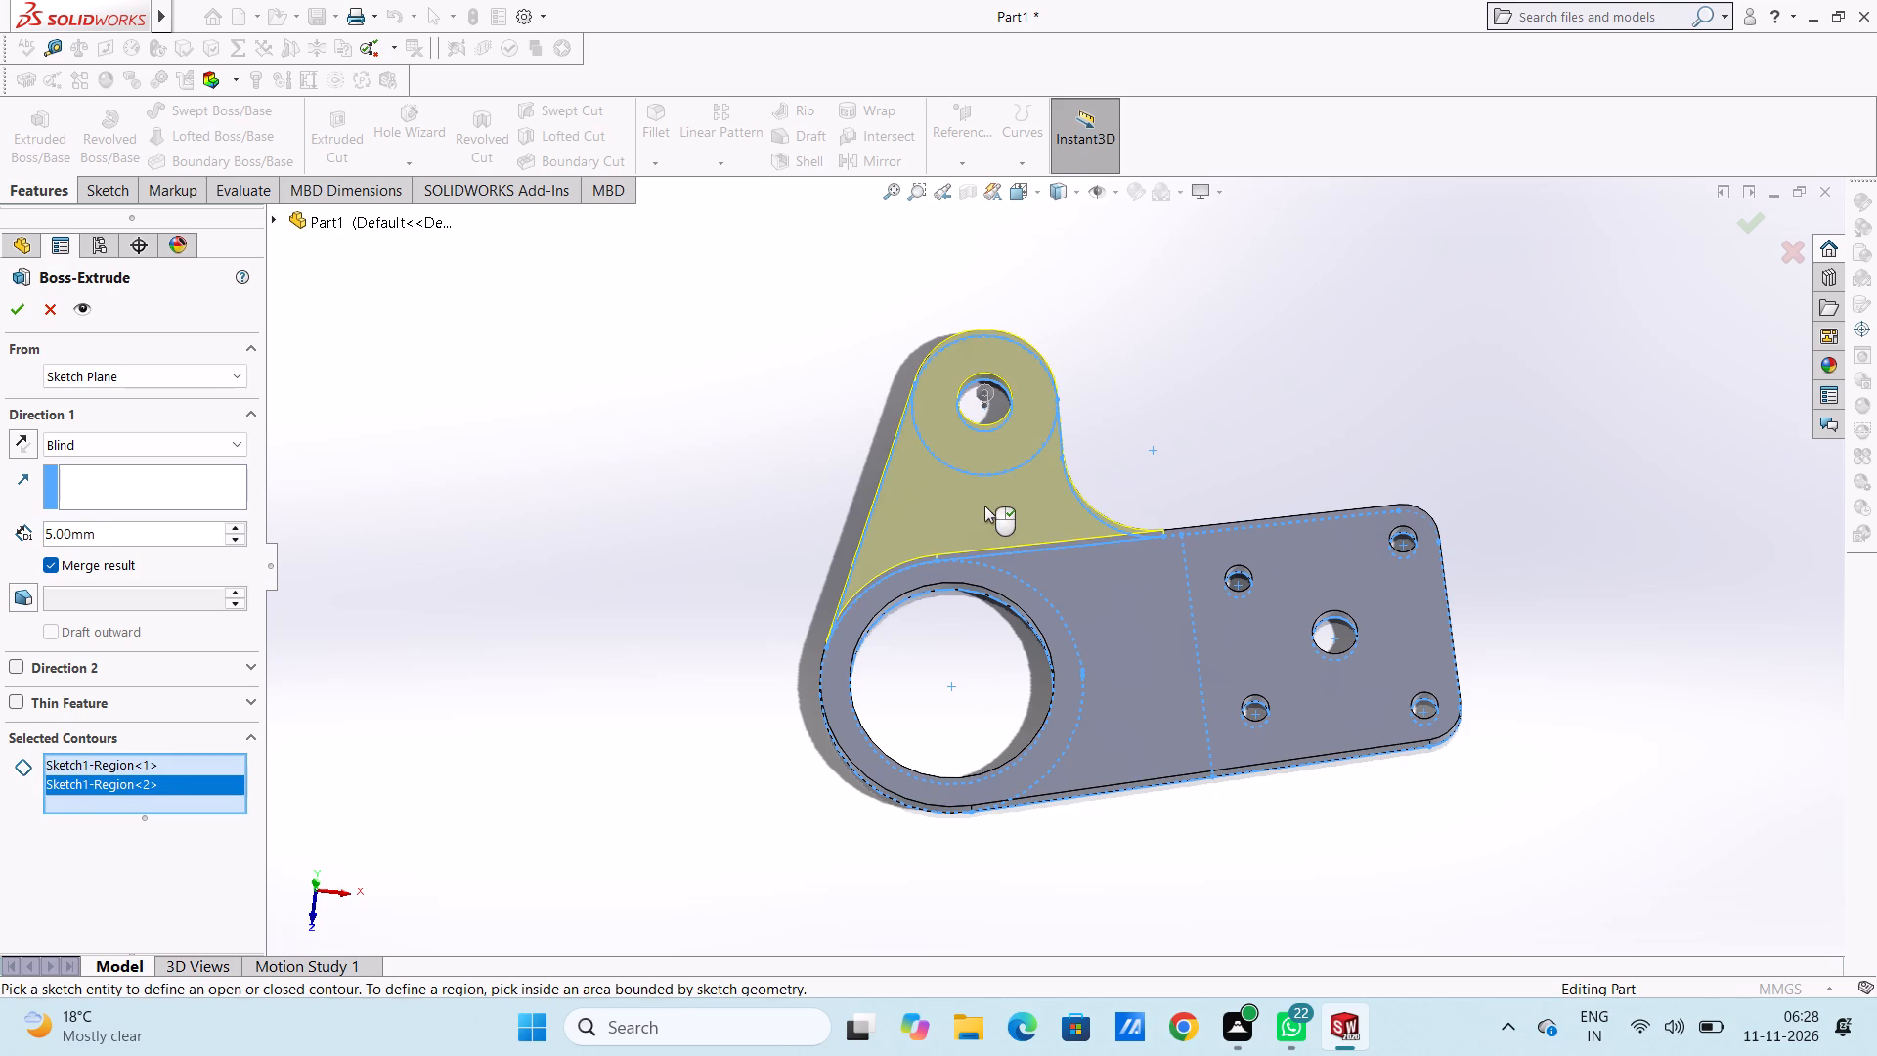
{"action": "left_click", "coordinate": [1112, 604]}
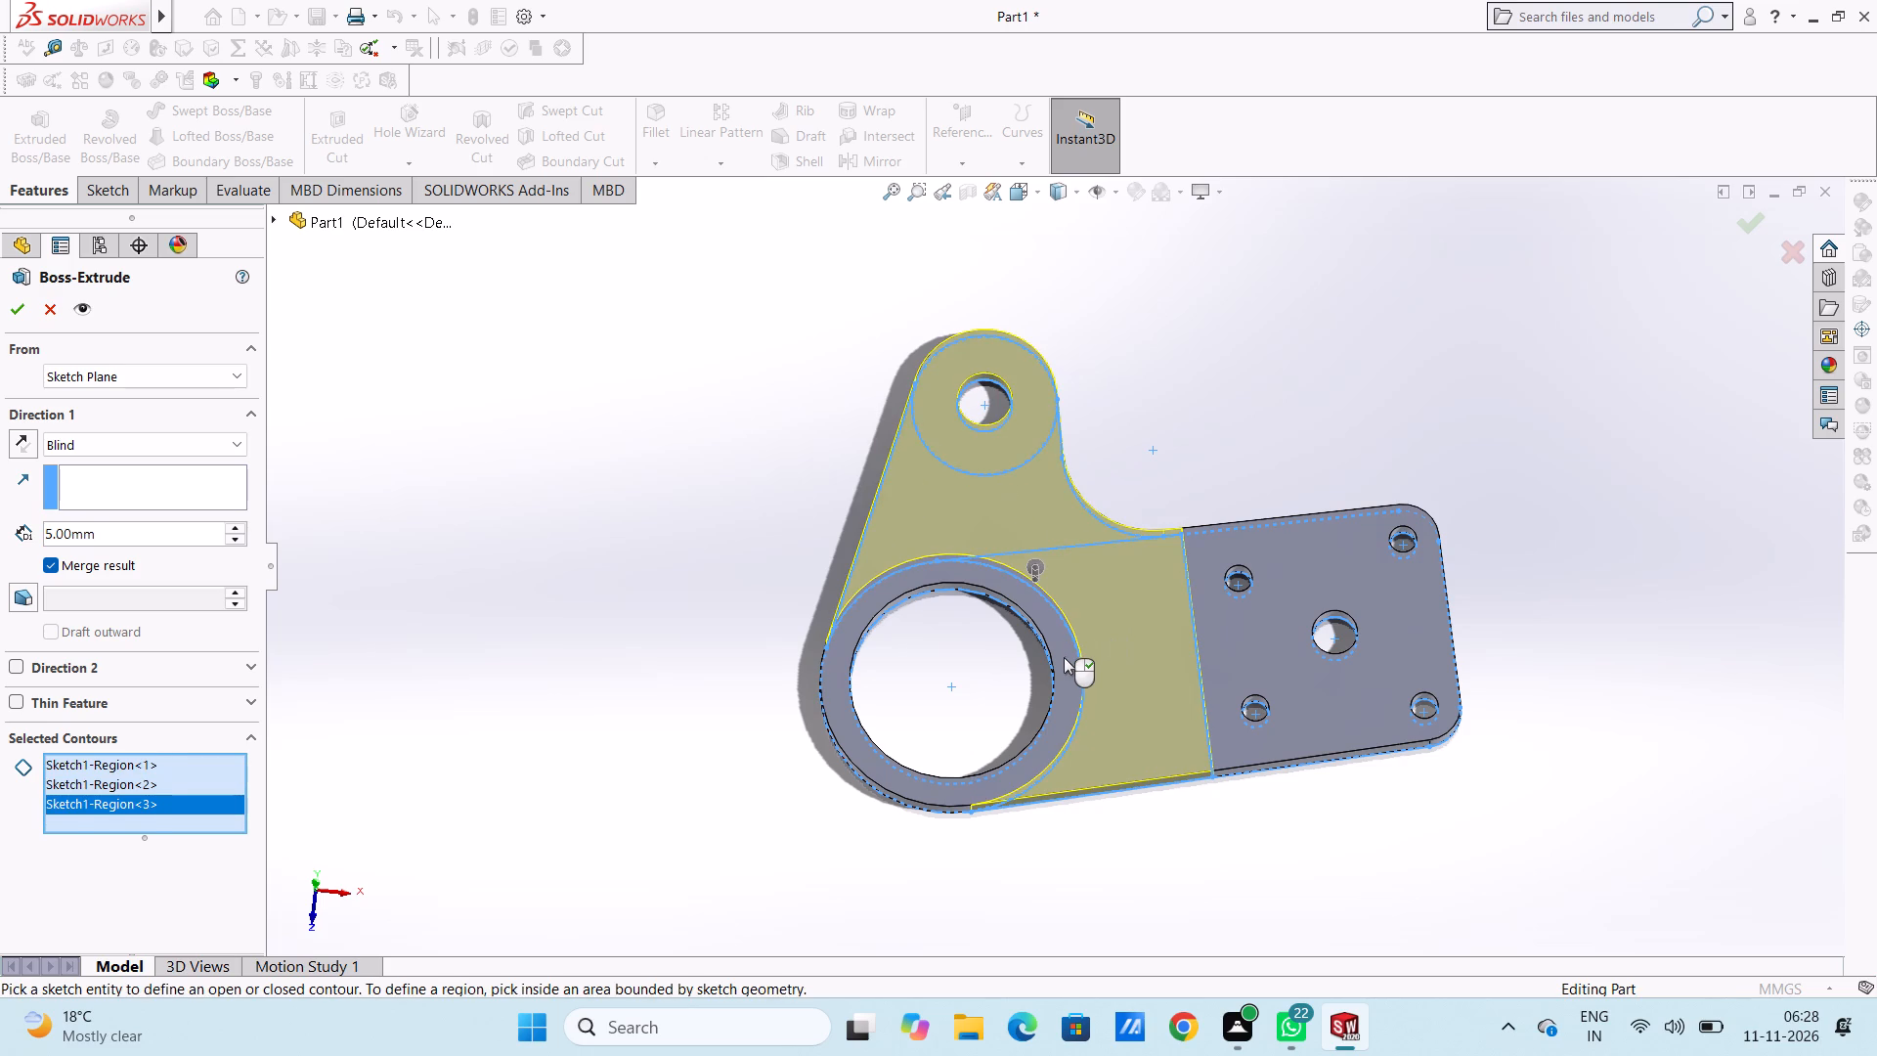
{"action": "left_click", "coordinate": [1069, 662]}
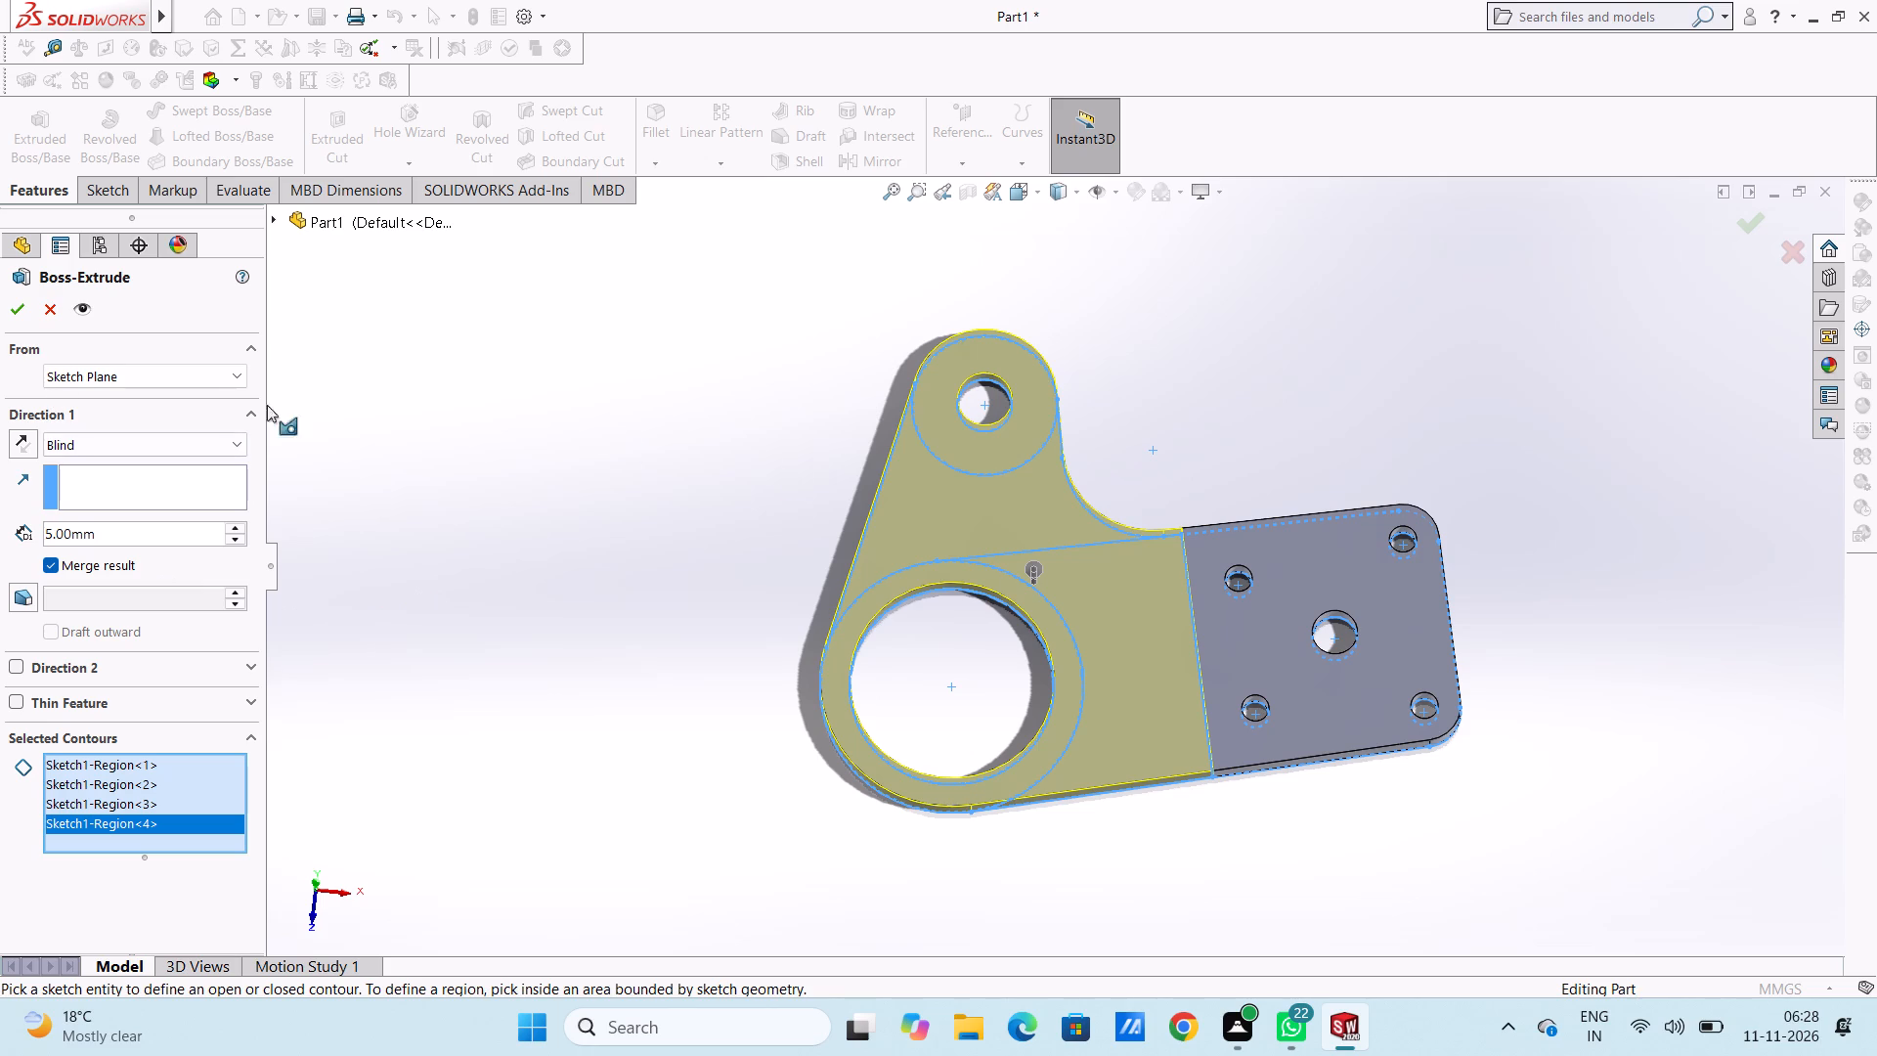
{"action": "middle_click_drag", "start_coordinate": [717, 554], "coordinate": [663, 478]}
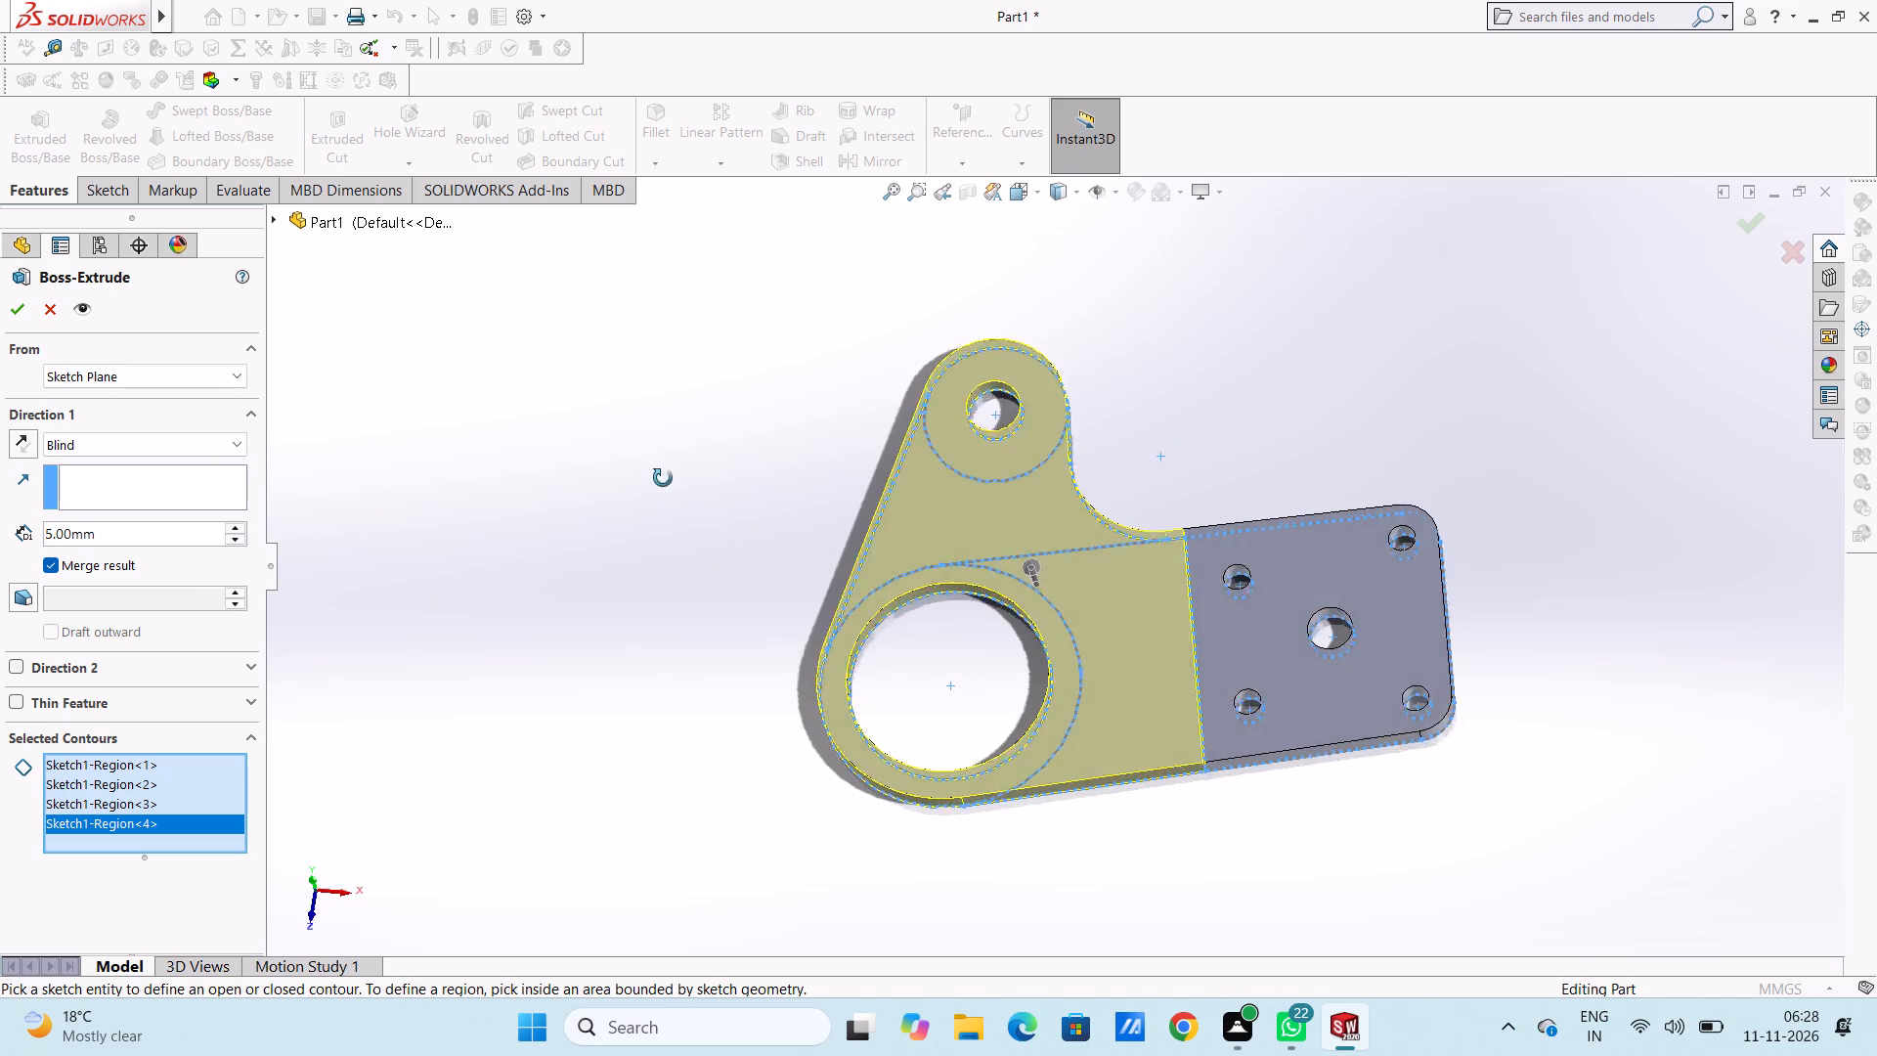
{"action": "middle_click_drag", "start_coordinate": [663, 478], "coordinate": [626, 461]}
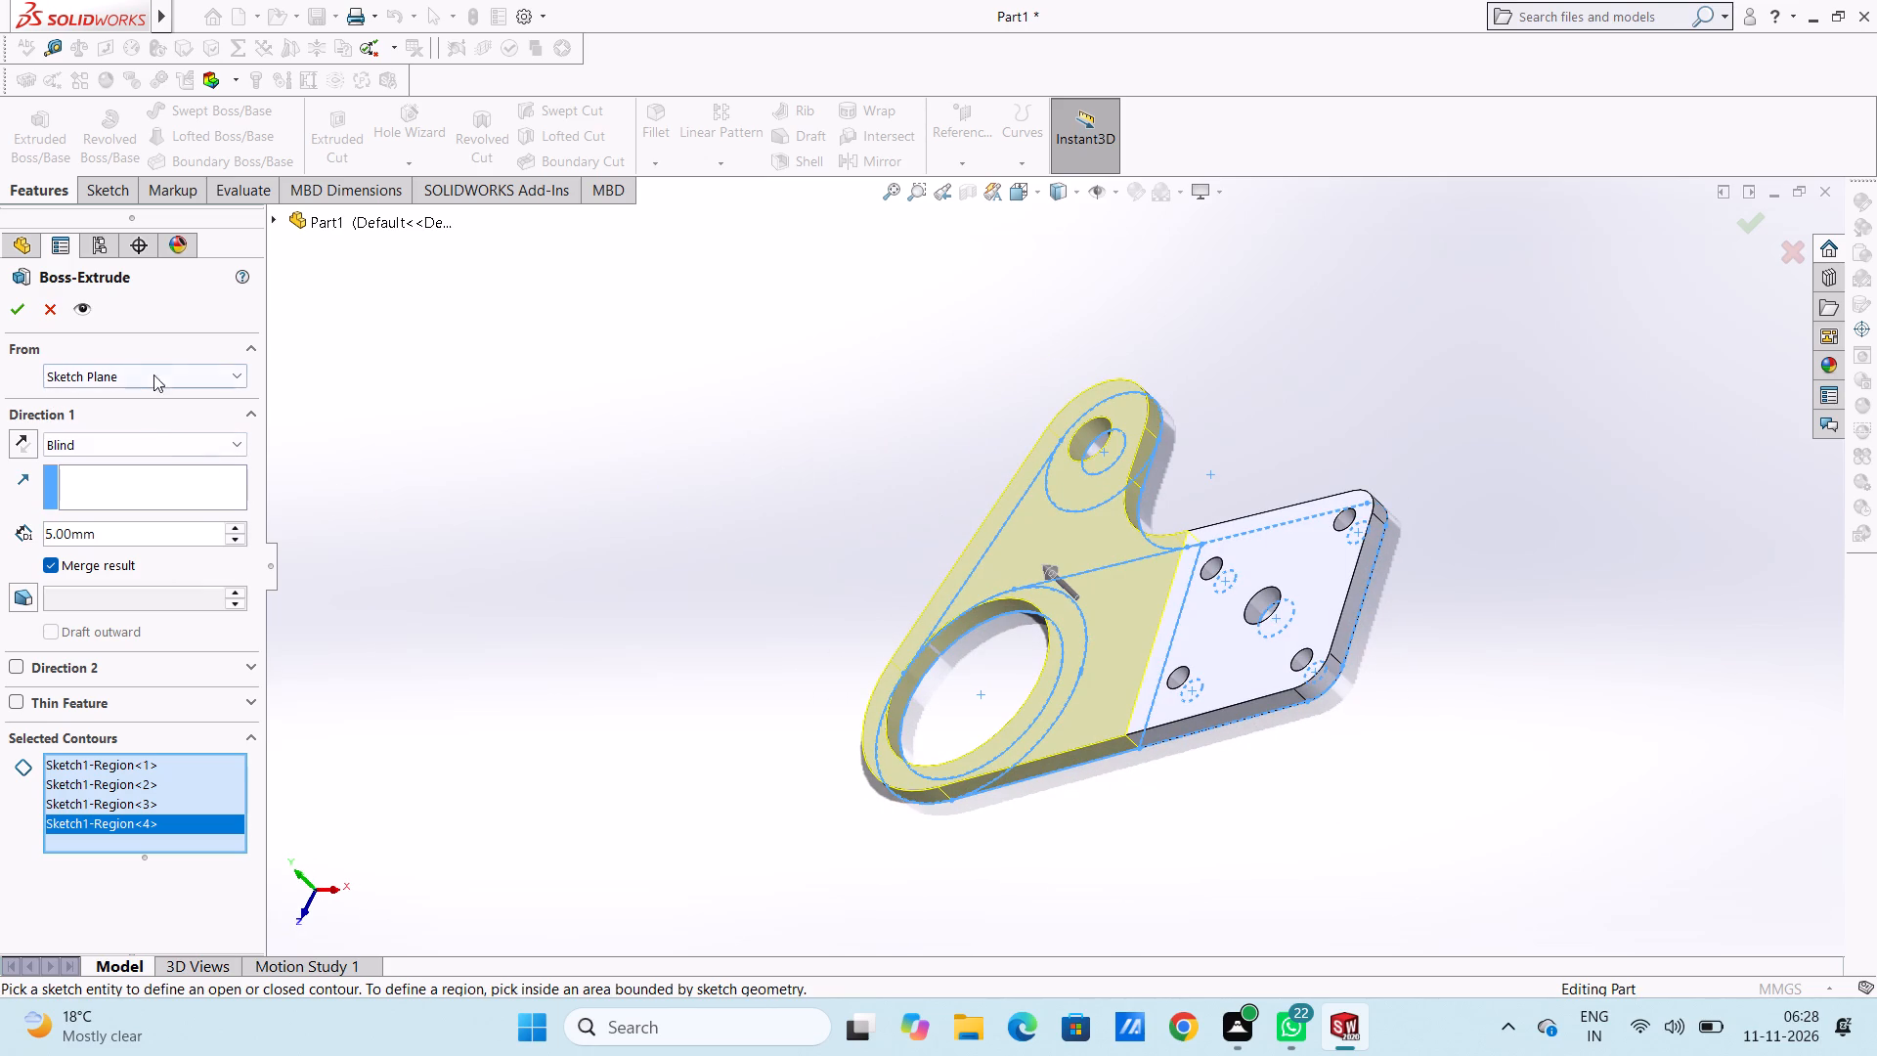
{"action": "left_click", "coordinate": [155, 377]}
{"action": "left_click", "coordinate": [160, 416]}
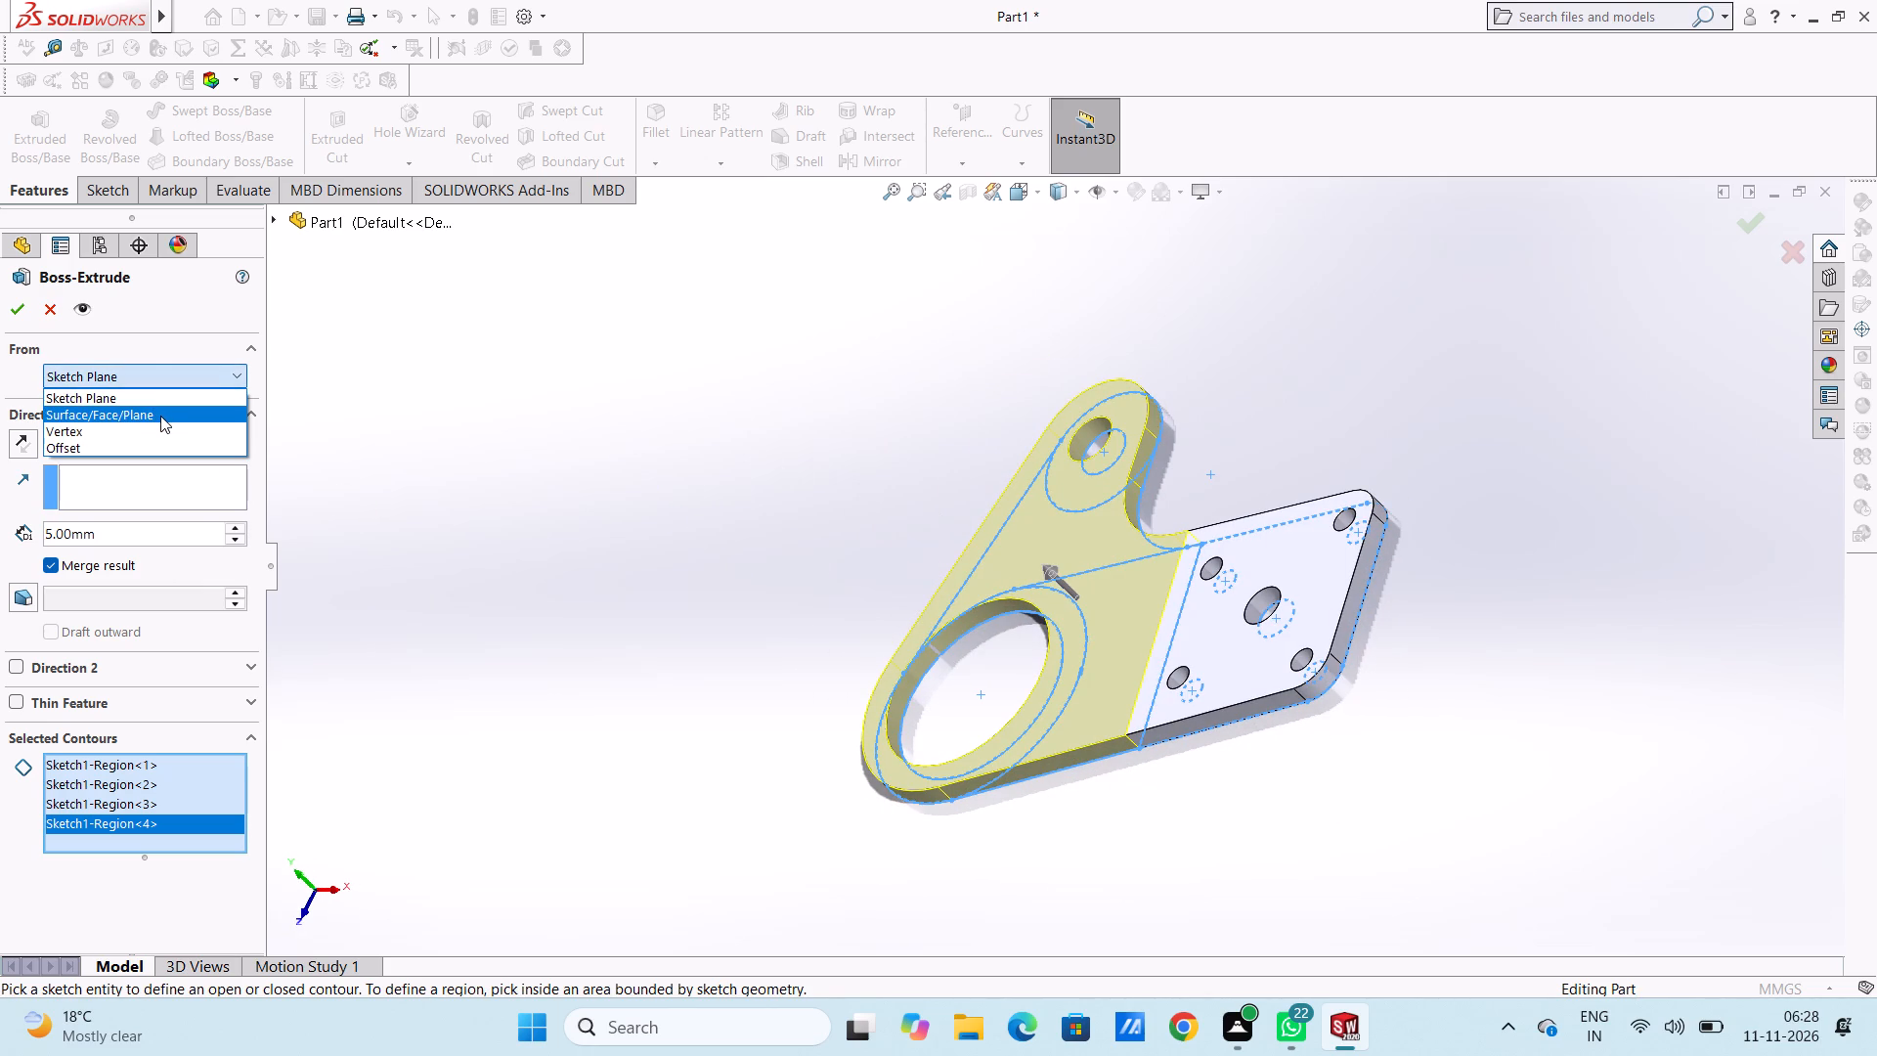
{"action": "left_click", "coordinate": [1147, 603]}
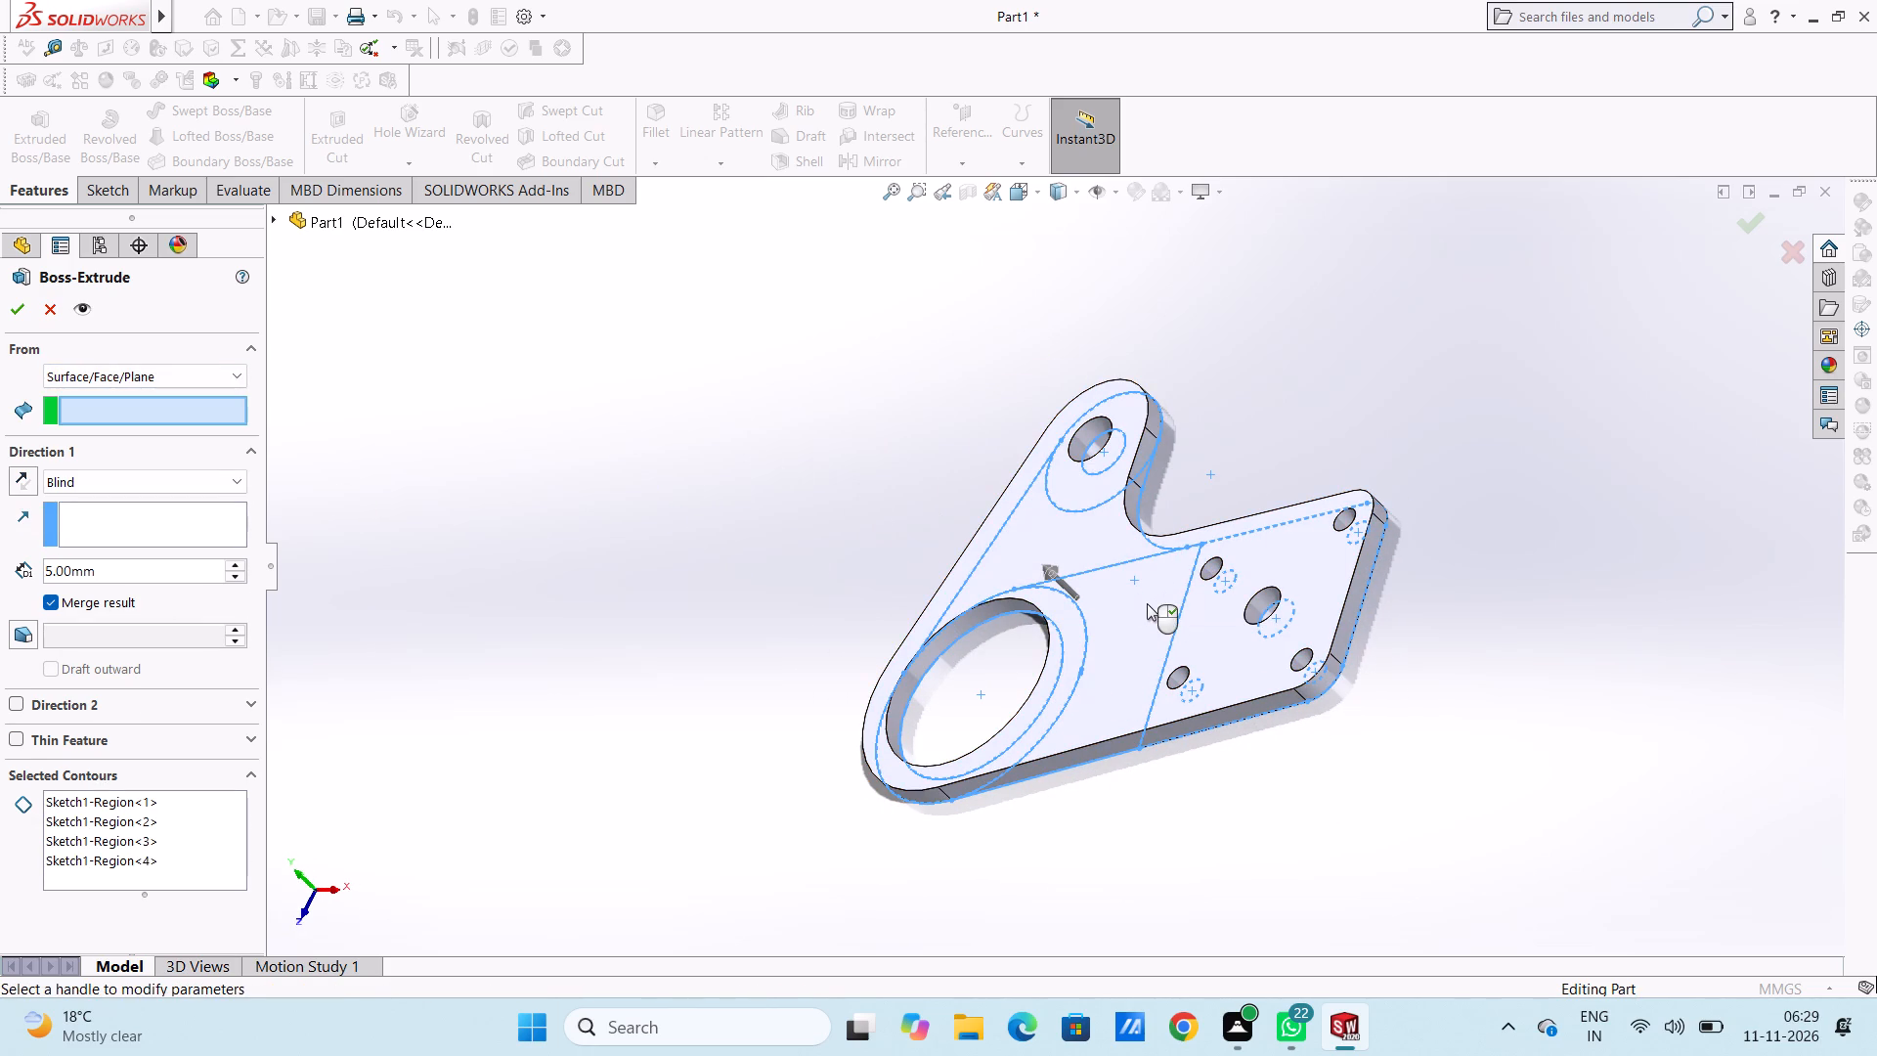
{"action": "left_click", "coordinate": [21, 316]}
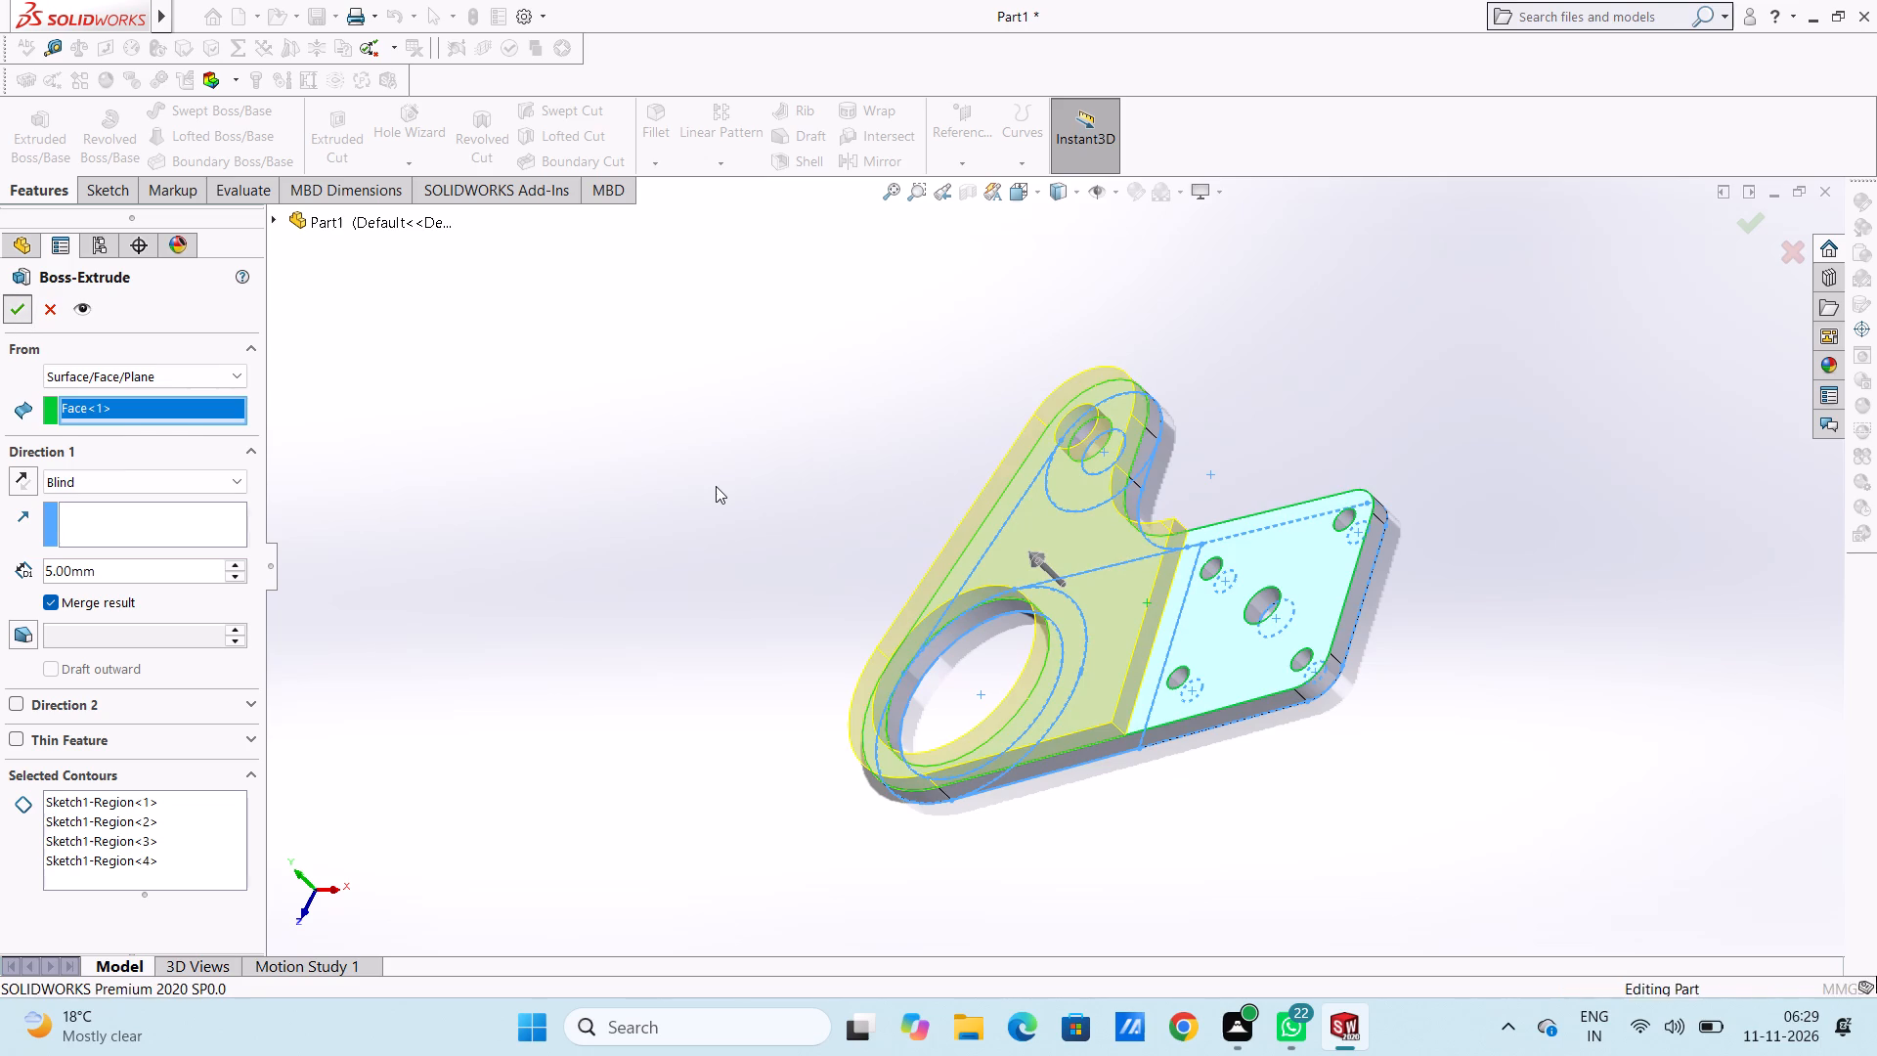
{"action": "left_click", "coordinate": [712, 486]}
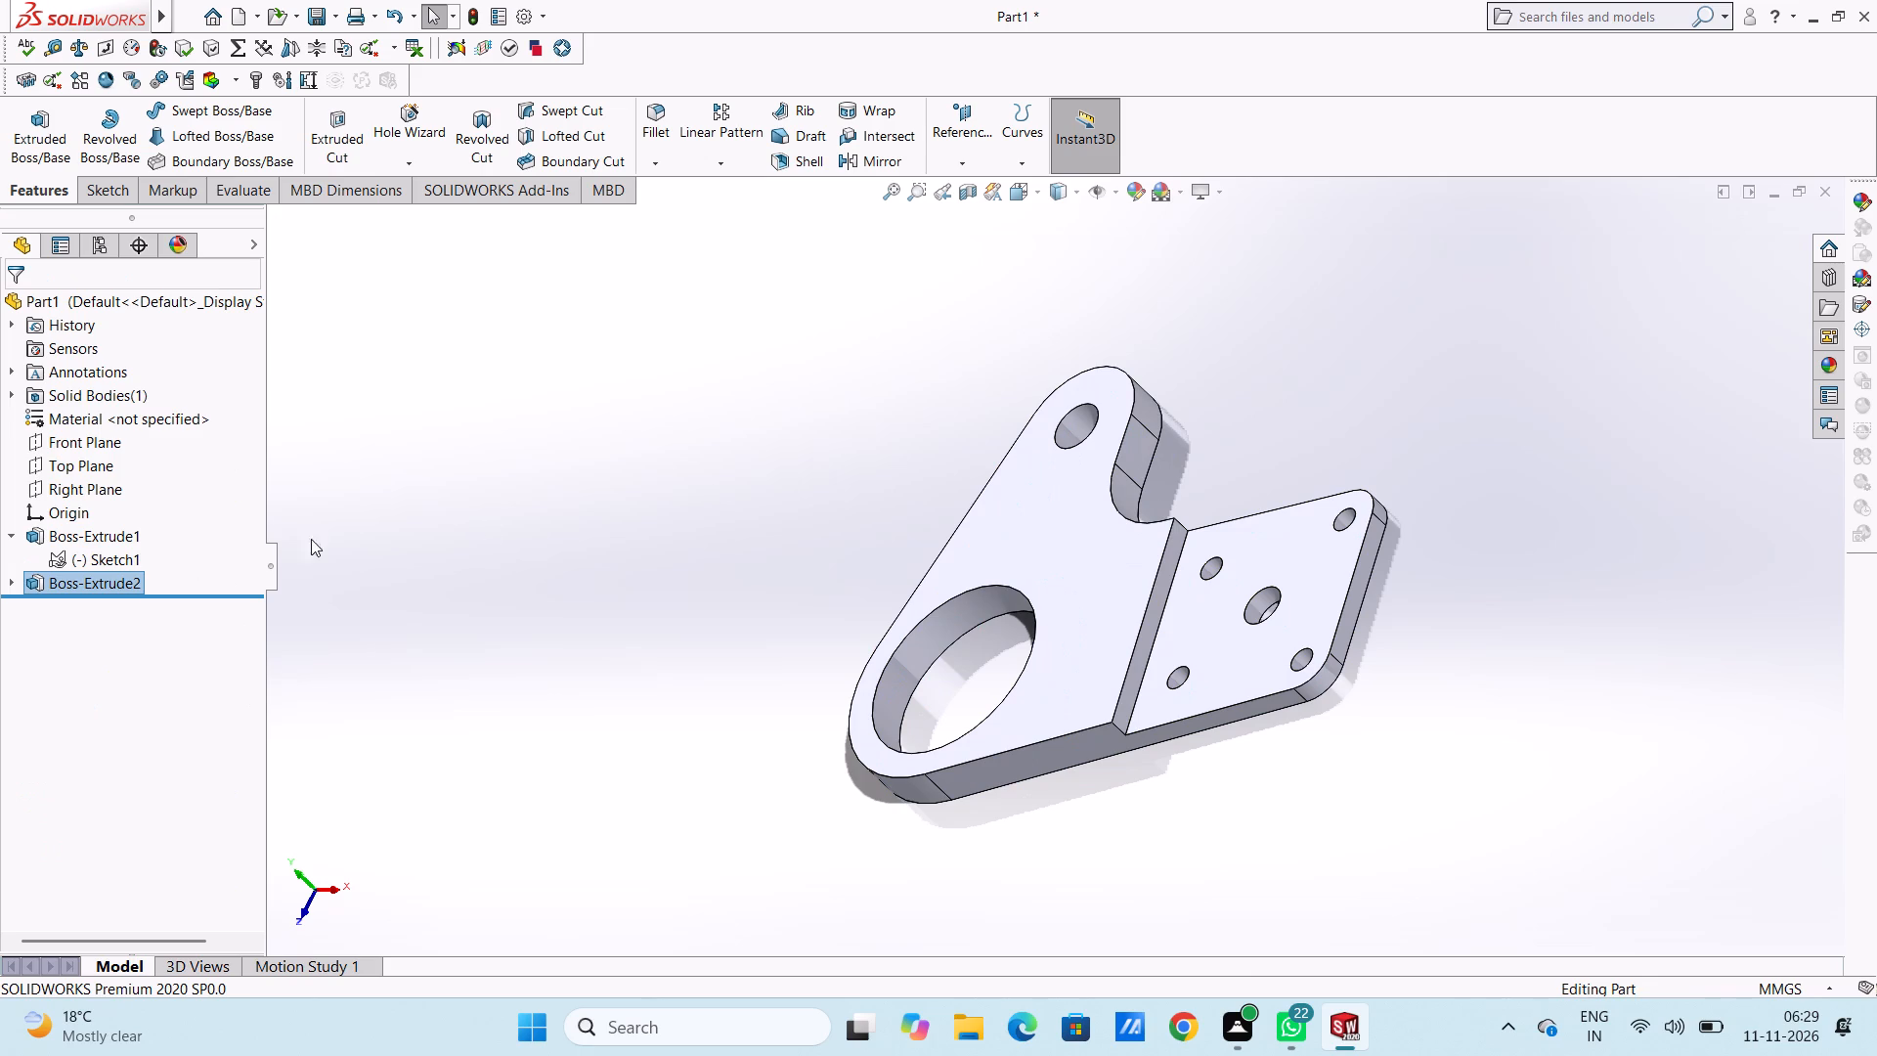
Begin another boss extrude from the same sketch with all five bracket regions selected, including the four-hole arm end.
{"action": "left_click", "coordinate": [113, 555]}
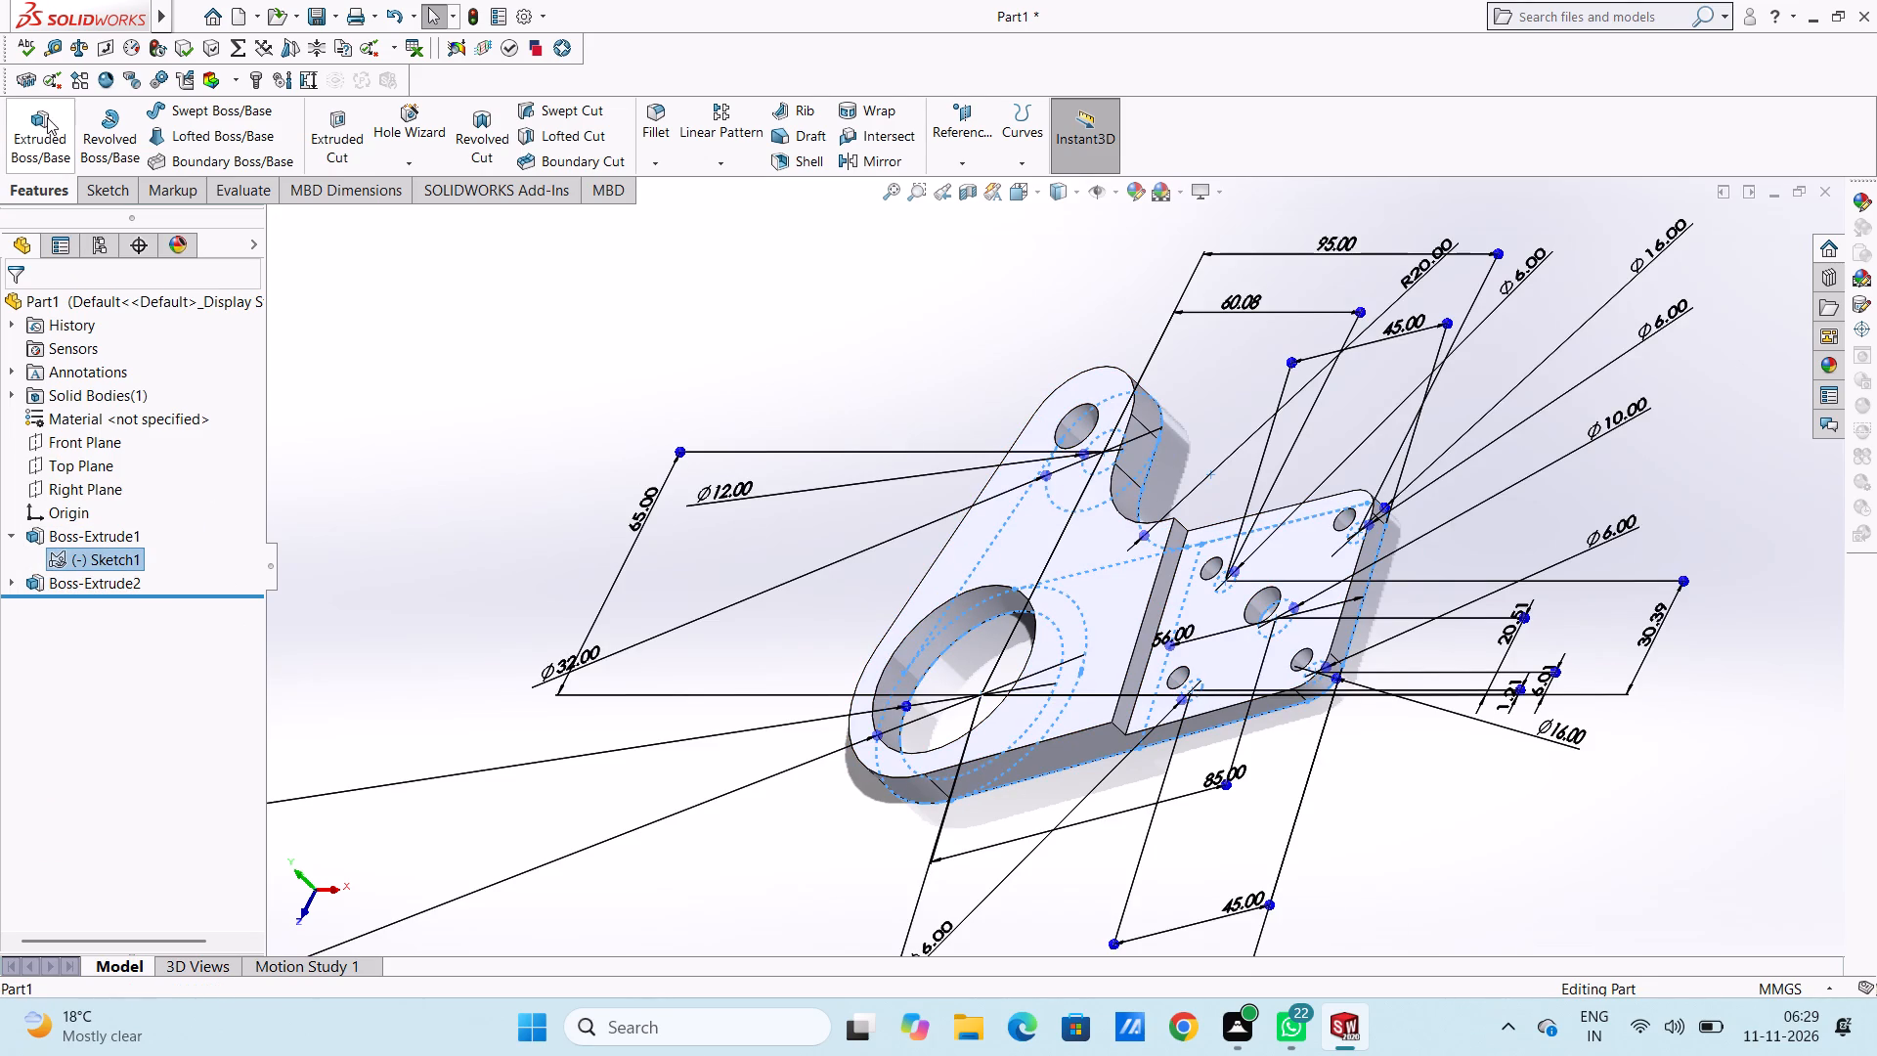
{"action": "left_click", "coordinate": [47, 116]}
{"action": "left_click", "coordinate": [1086, 493]}
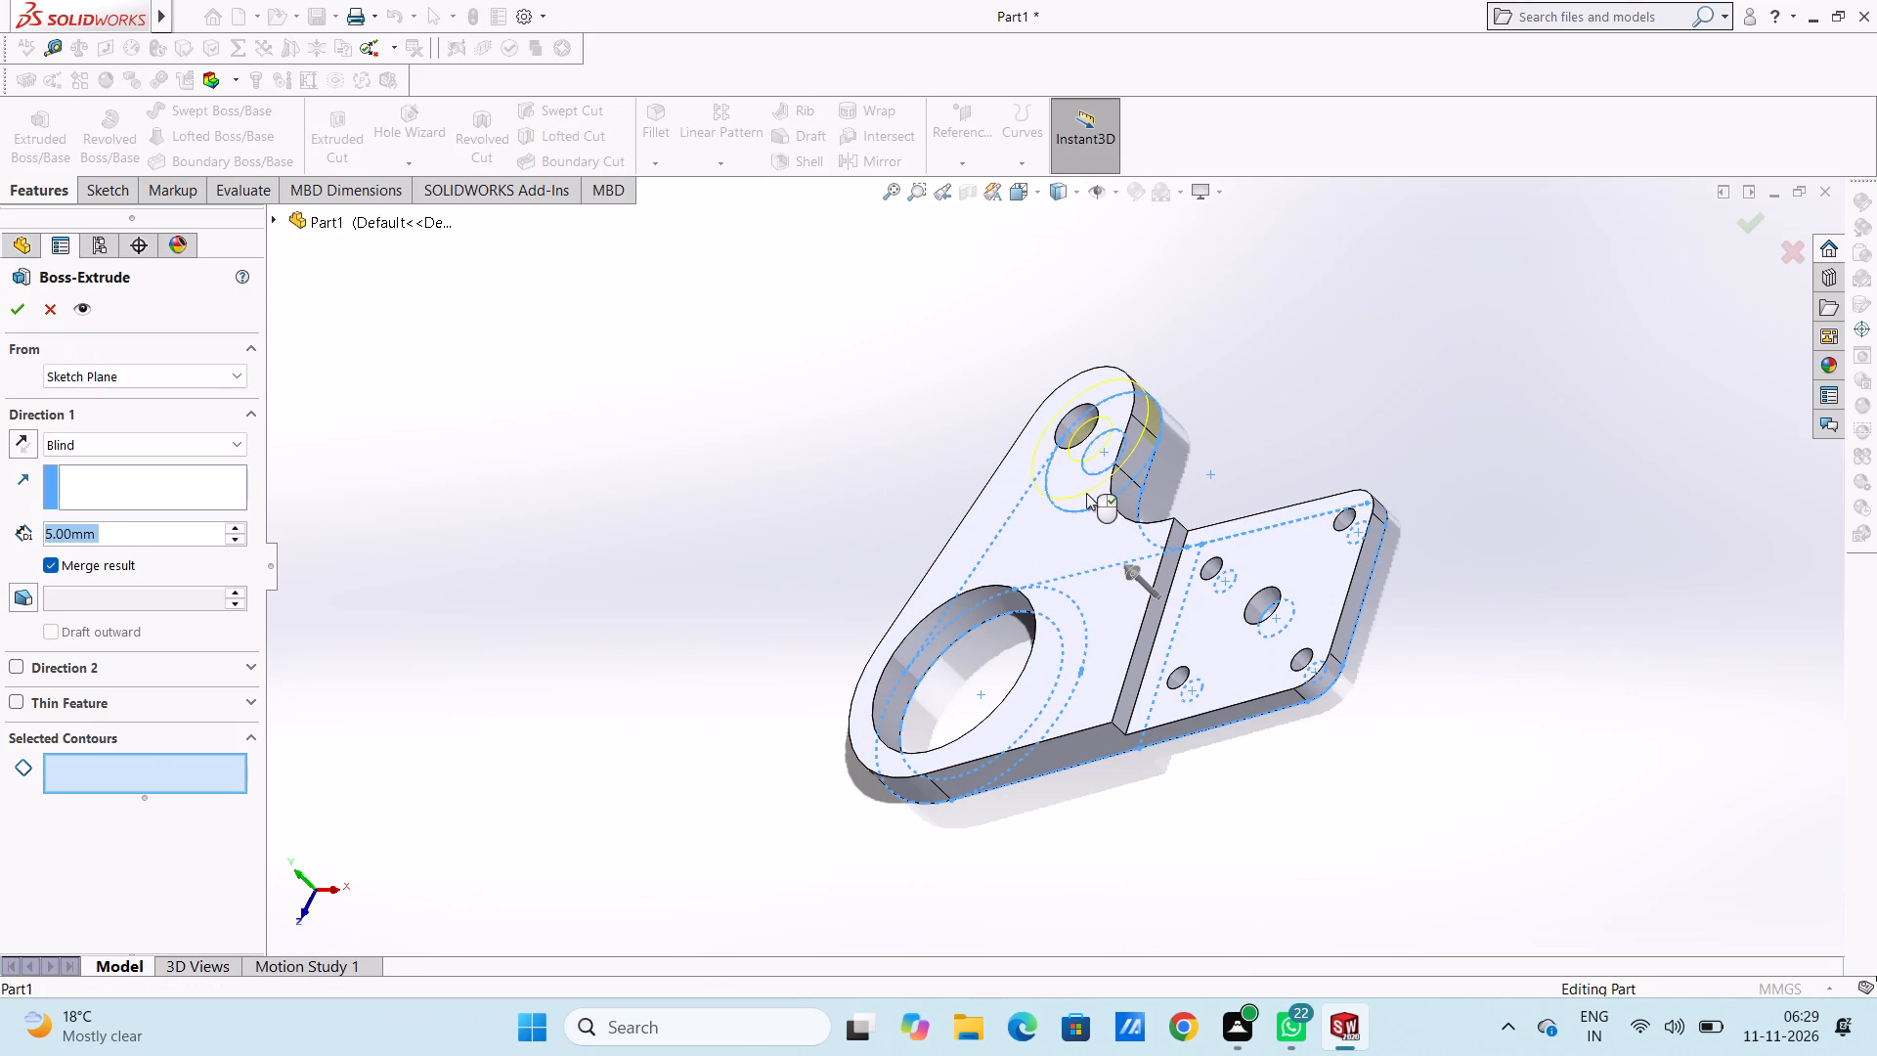
{"action": "left_click", "coordinate": [1083, 527]}
{"action": "left_click", "coordinate": [1104, 596]}
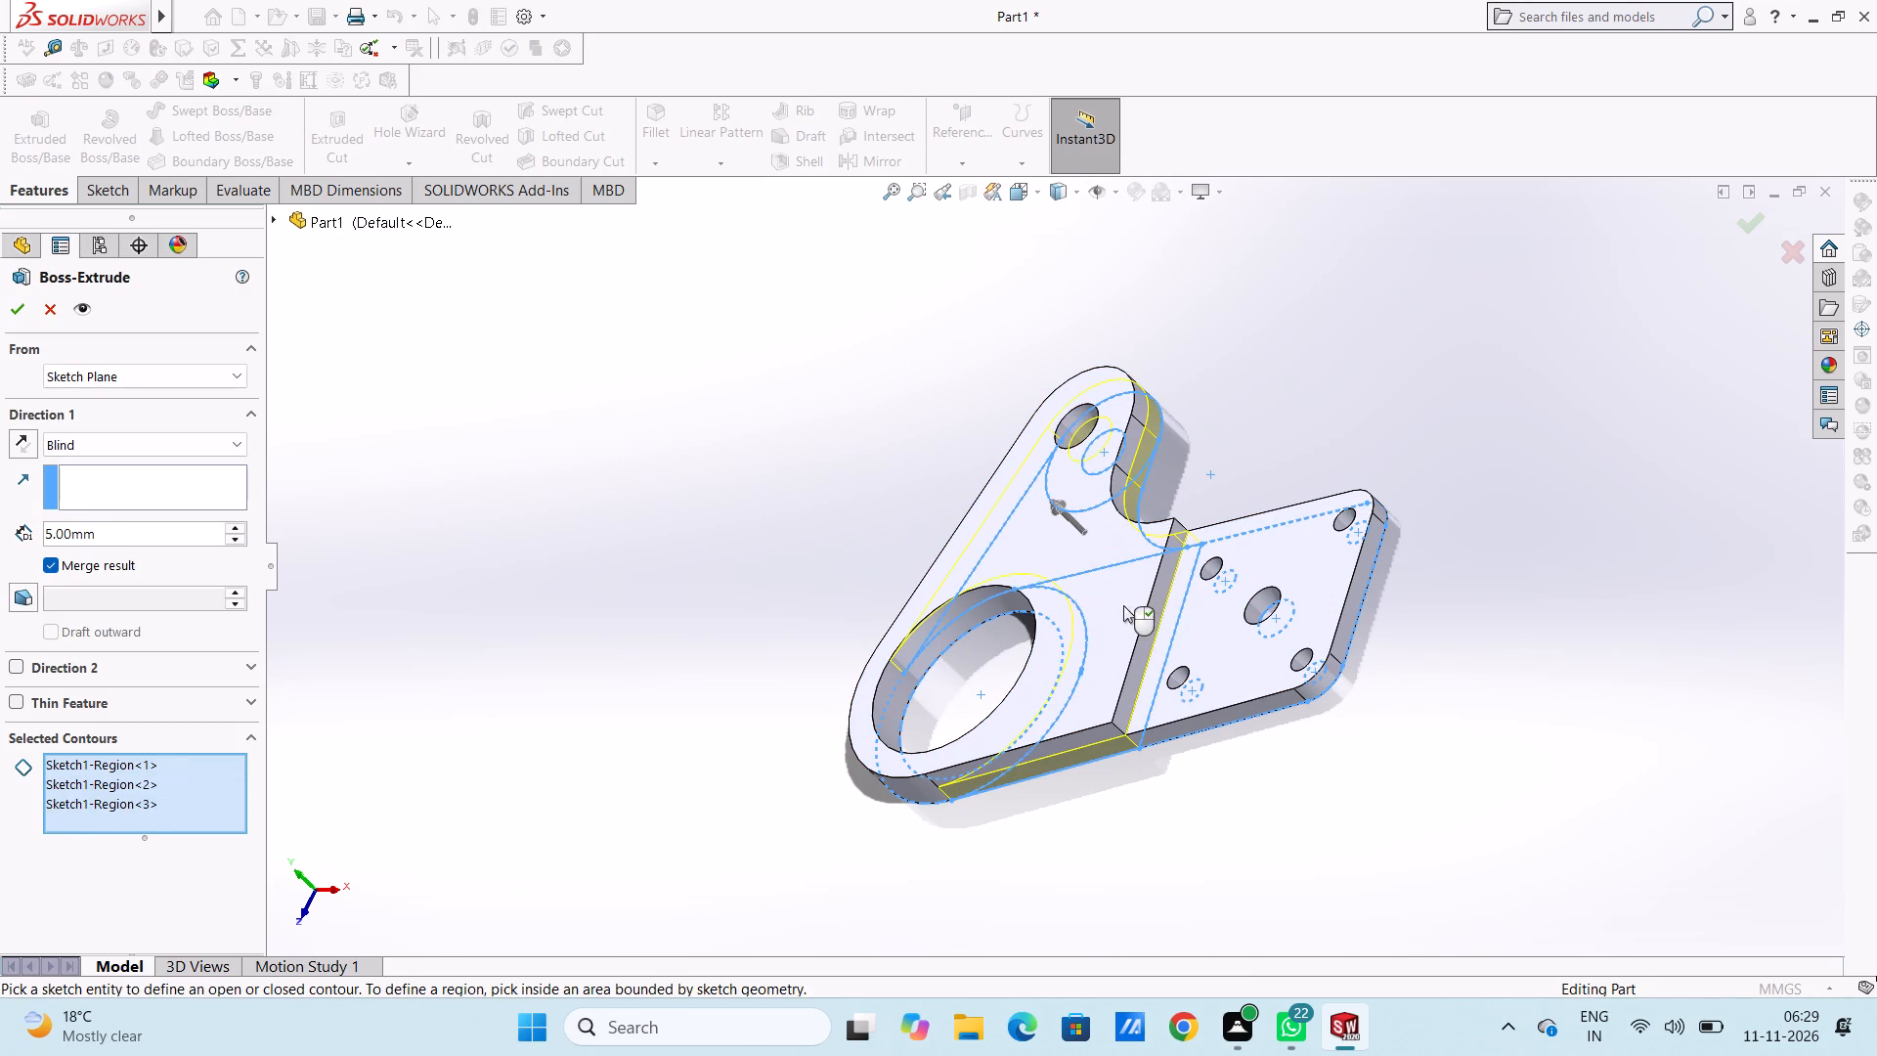
{"action": "left_click", "coordinate": [1069, 648]}
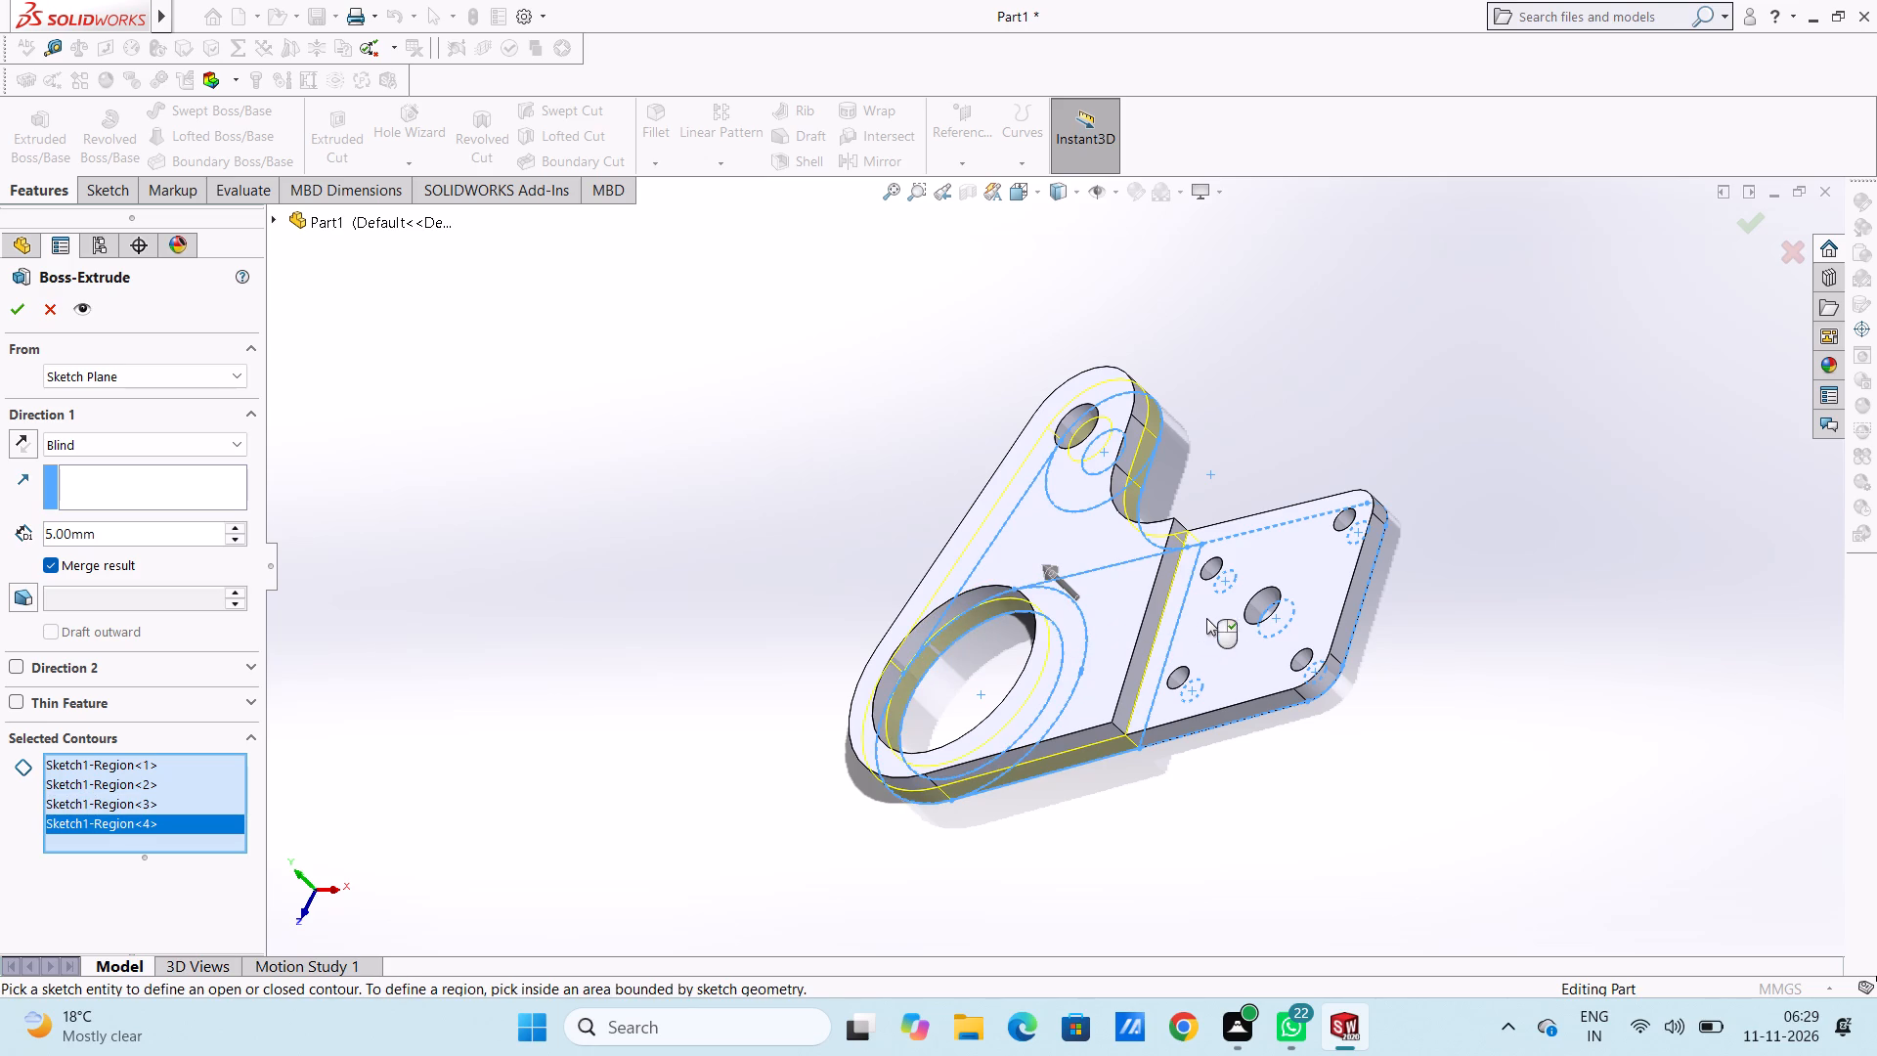
{"action": "left_click", "coordinate": [1216, 629]}
{"action": "middle_click_drag", "start_coordinate": [1250, 492], "coordinate": [1272, 489]}
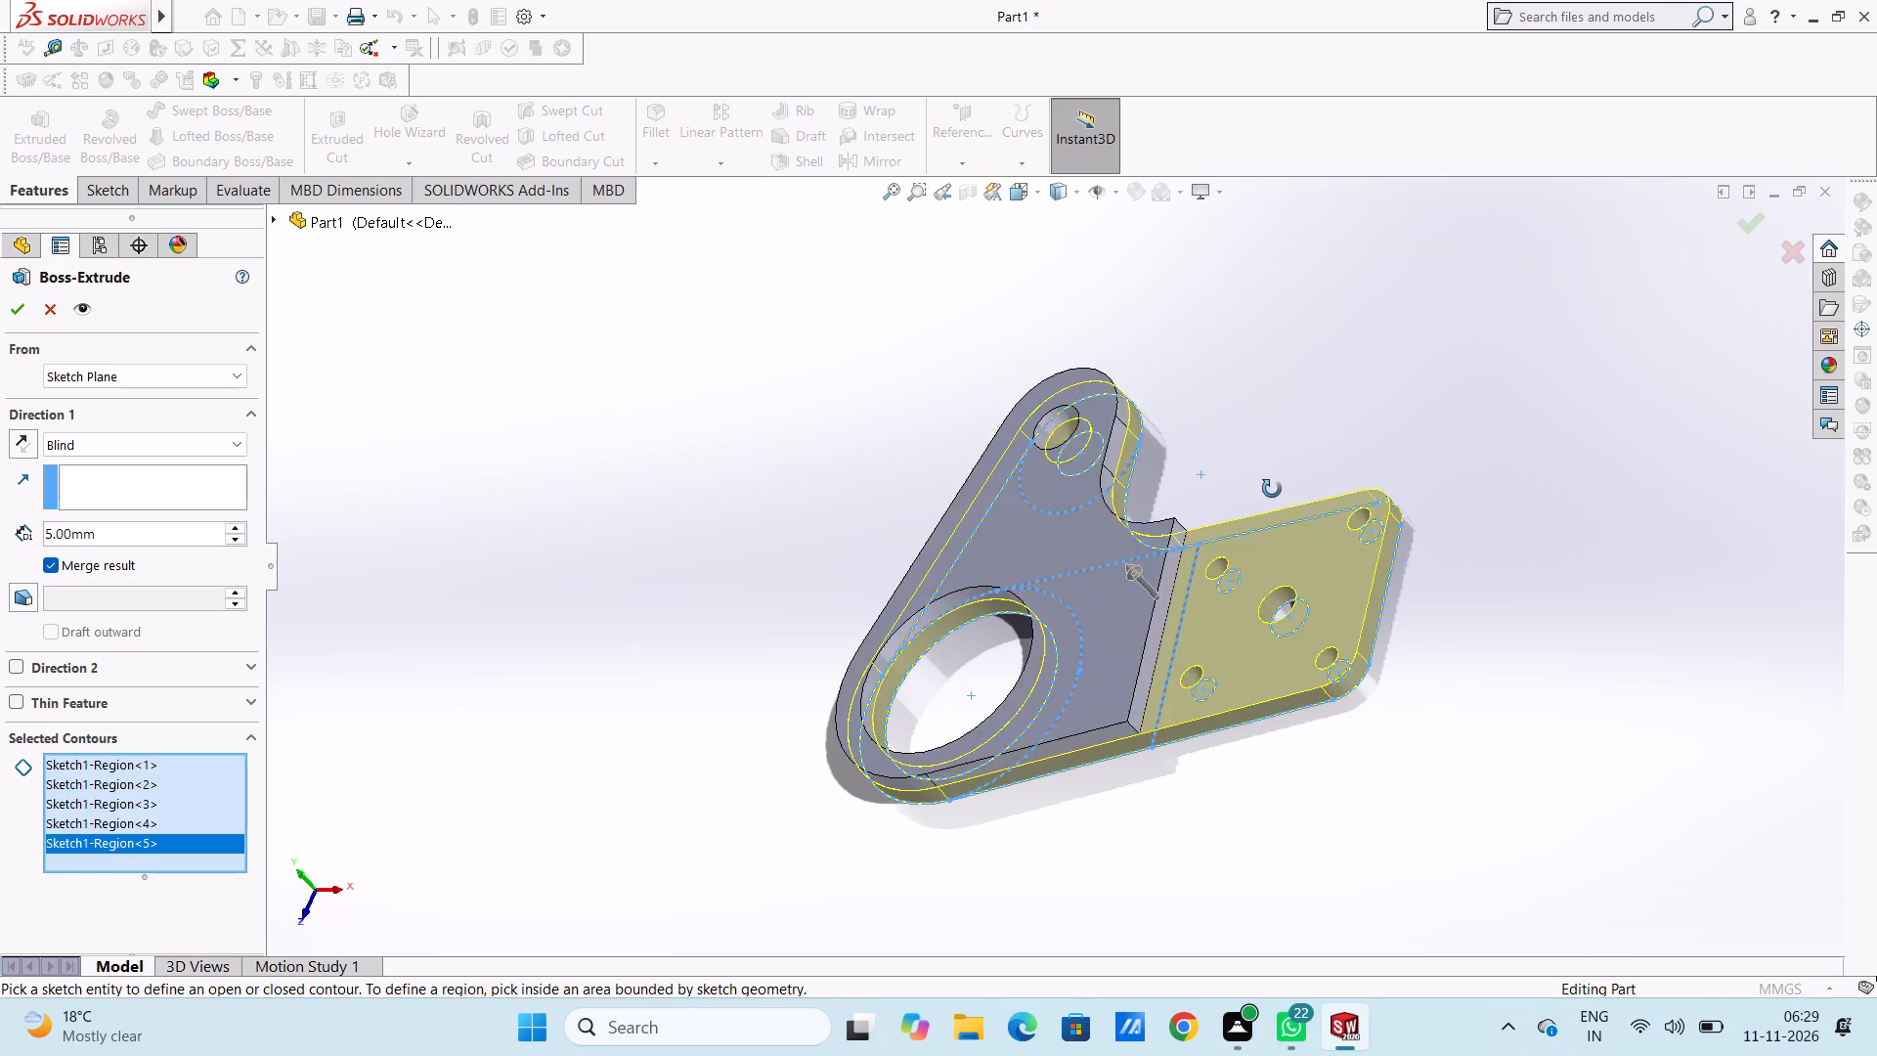
{"action": "middle_click_drag", "start_coordinate": [1272, 489], "coordinate": [1285, 489]}
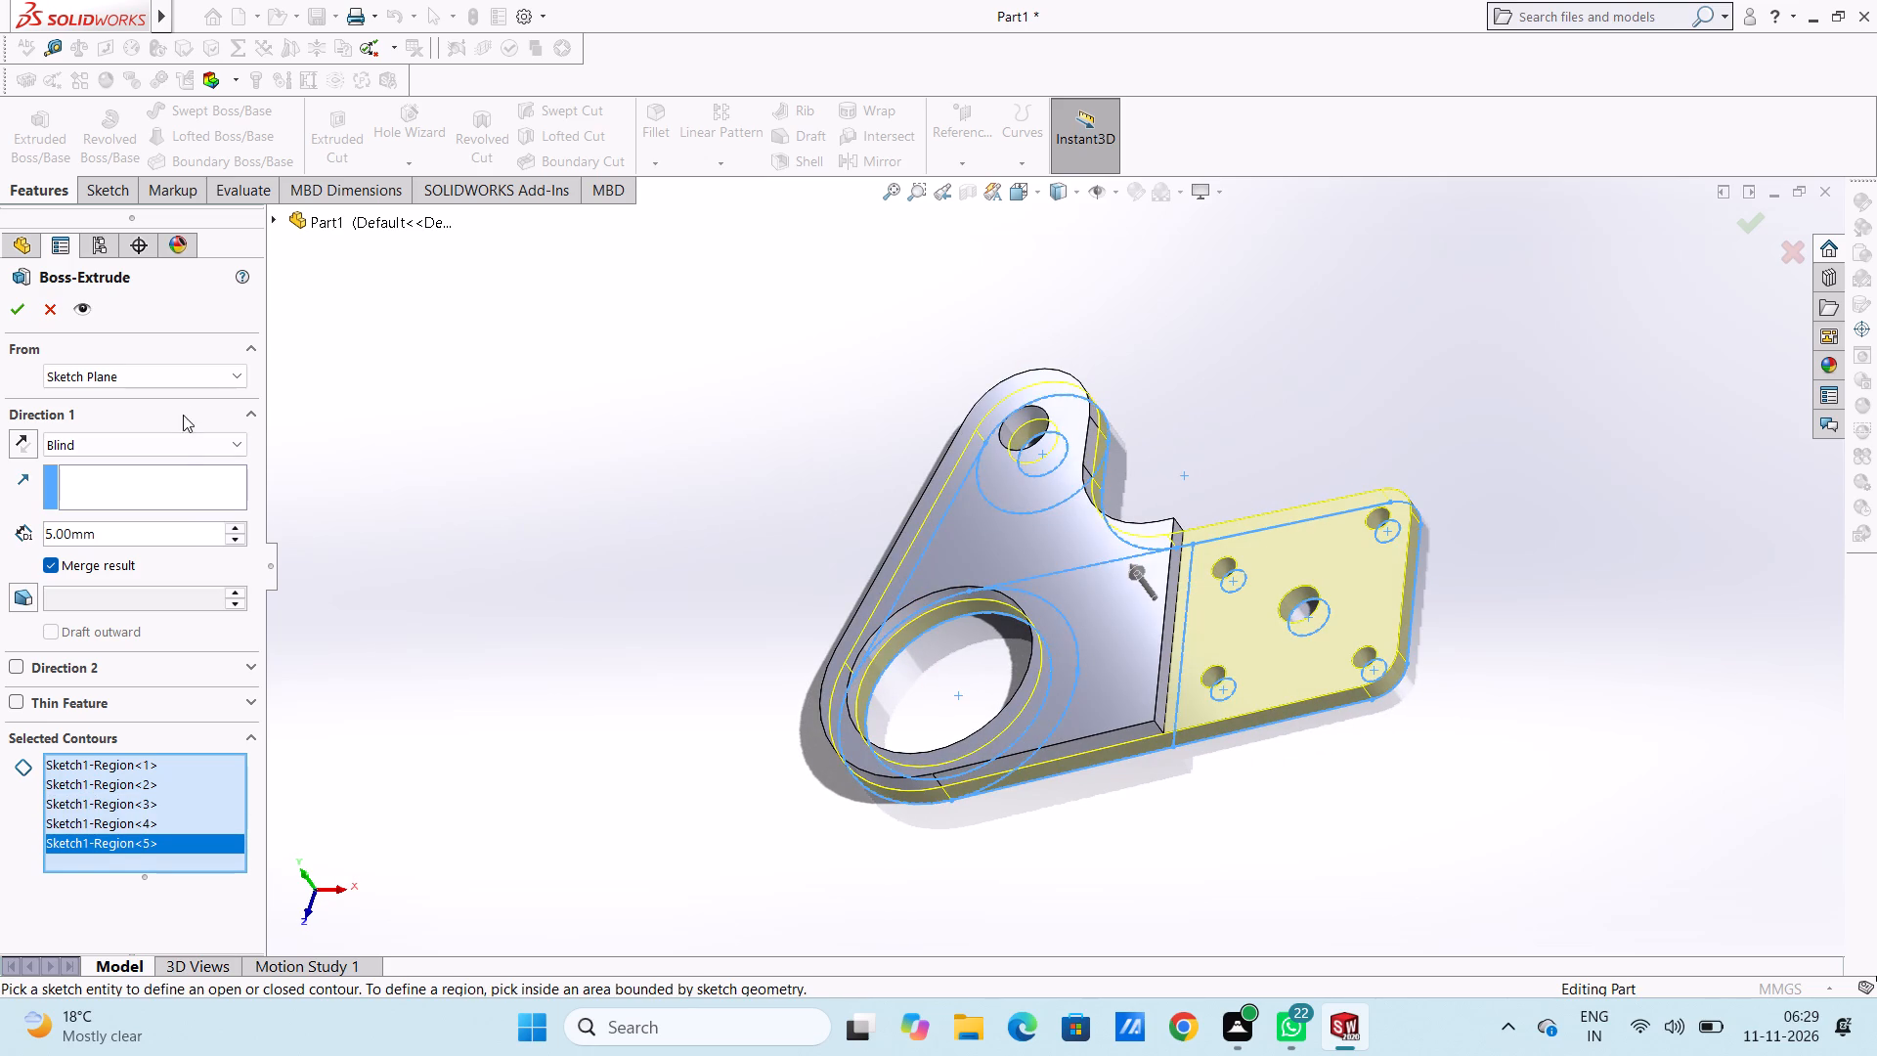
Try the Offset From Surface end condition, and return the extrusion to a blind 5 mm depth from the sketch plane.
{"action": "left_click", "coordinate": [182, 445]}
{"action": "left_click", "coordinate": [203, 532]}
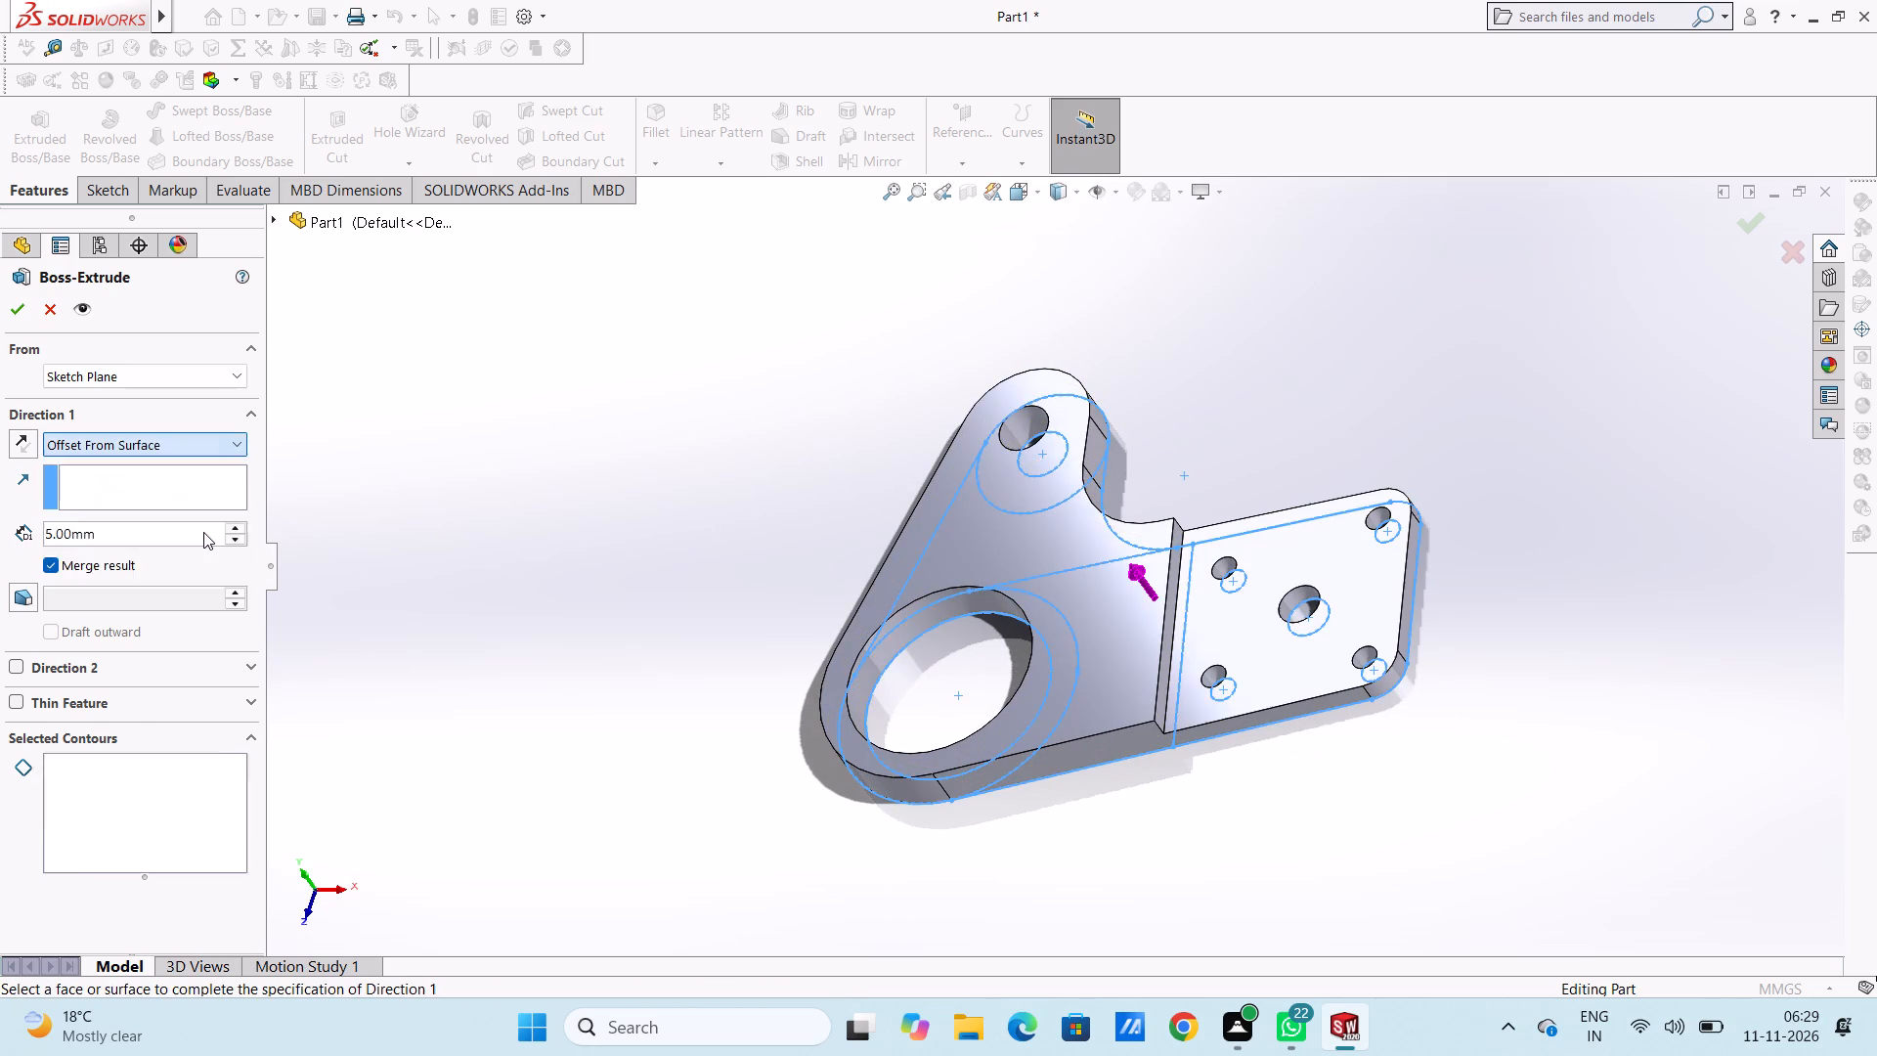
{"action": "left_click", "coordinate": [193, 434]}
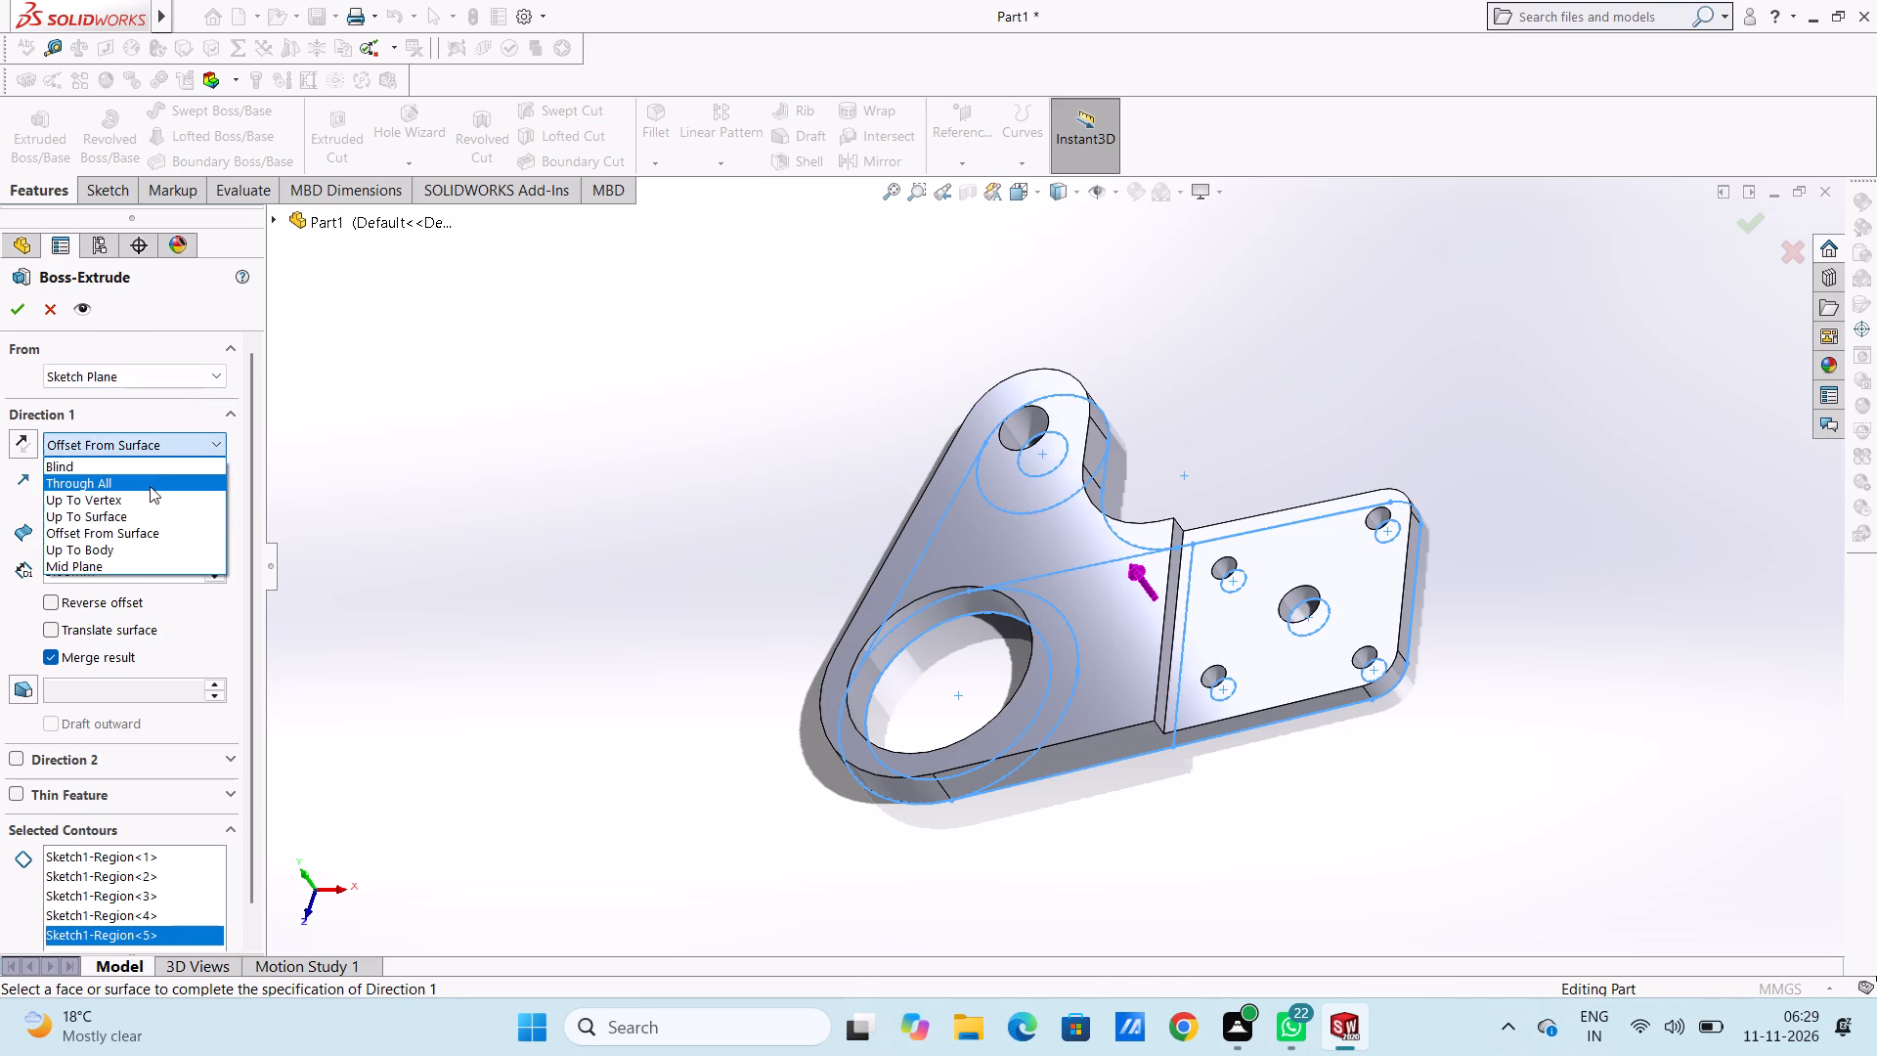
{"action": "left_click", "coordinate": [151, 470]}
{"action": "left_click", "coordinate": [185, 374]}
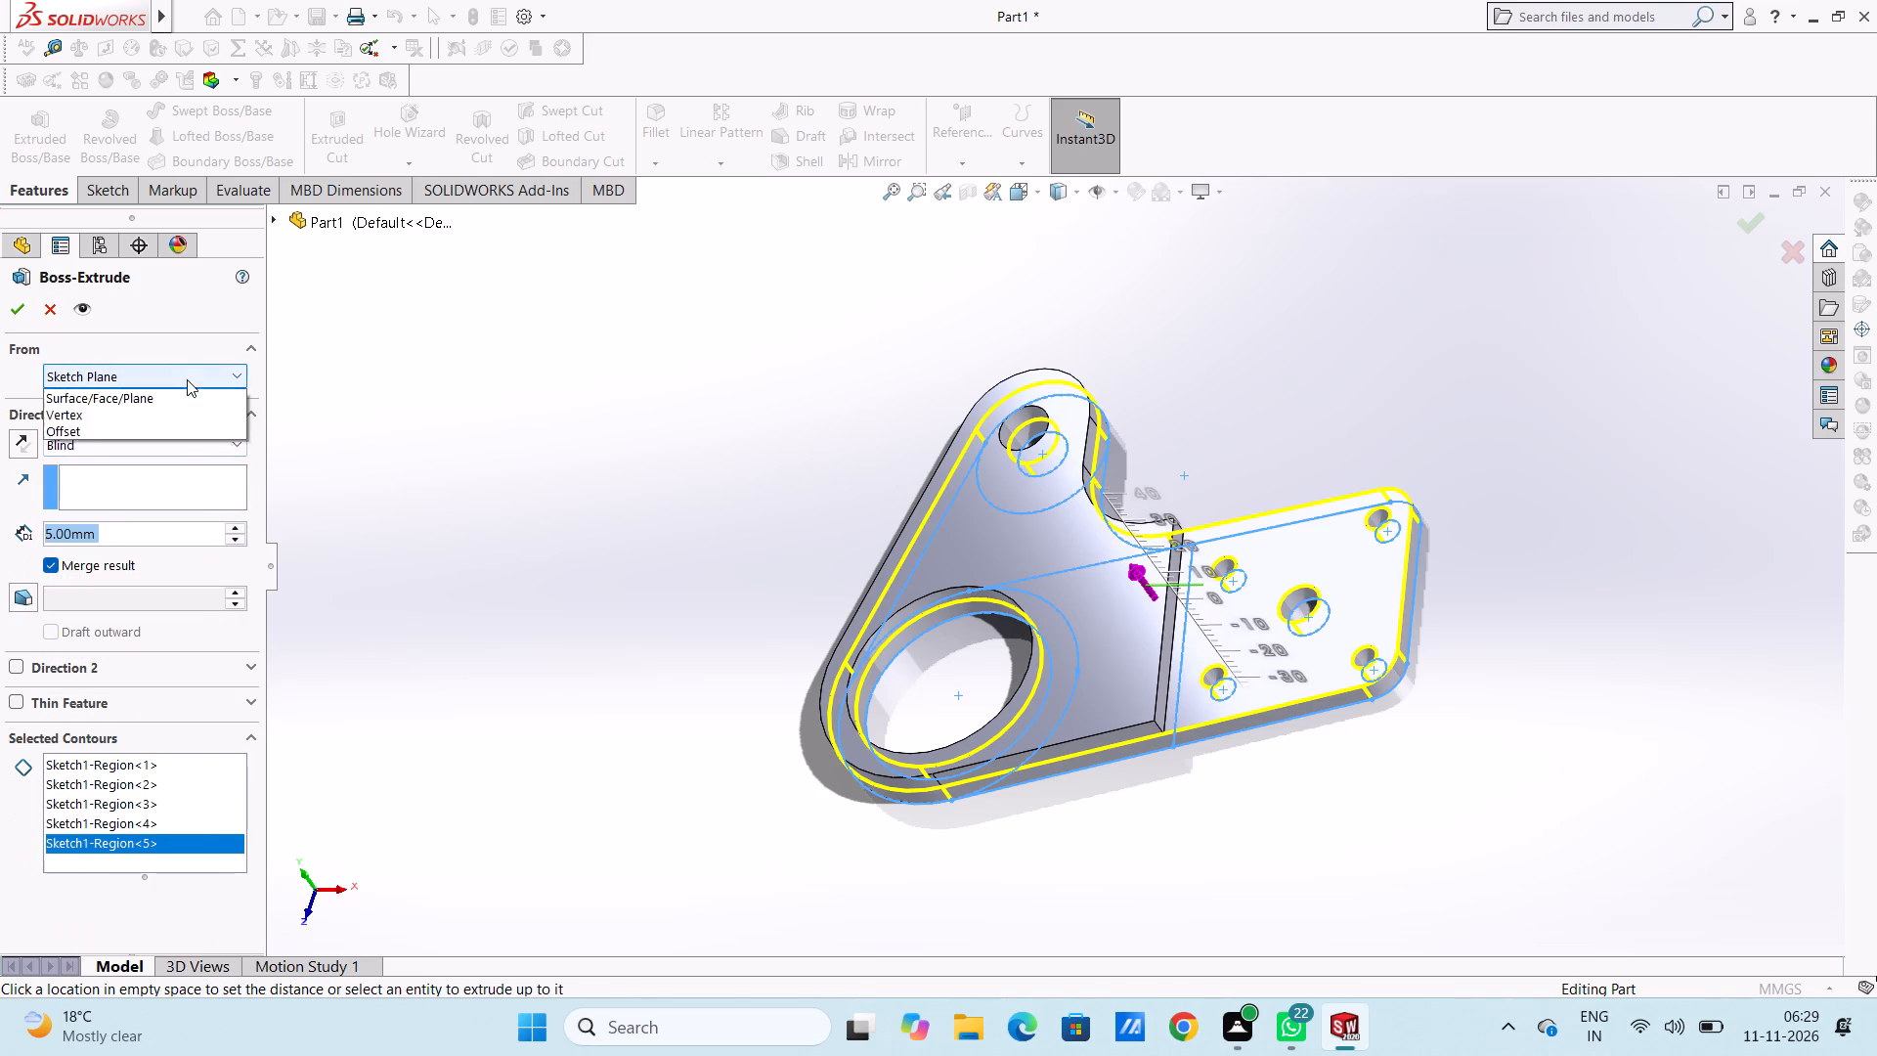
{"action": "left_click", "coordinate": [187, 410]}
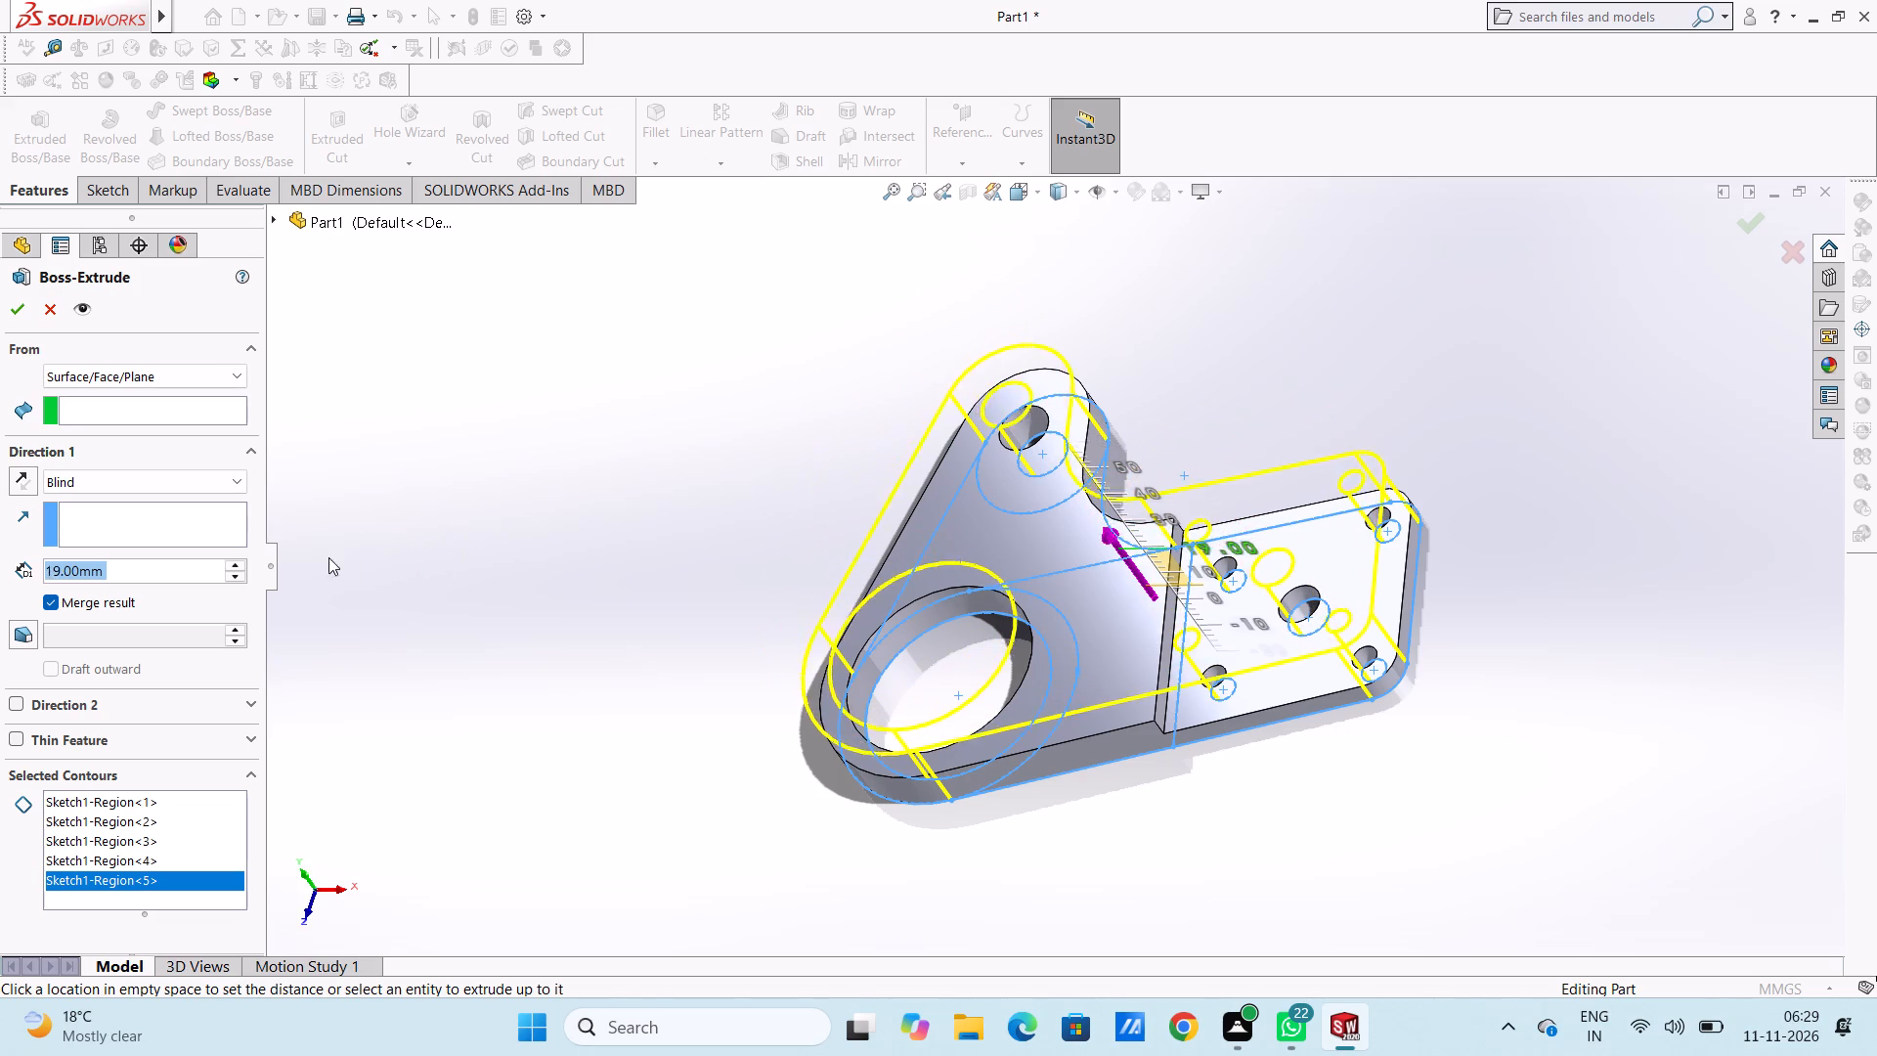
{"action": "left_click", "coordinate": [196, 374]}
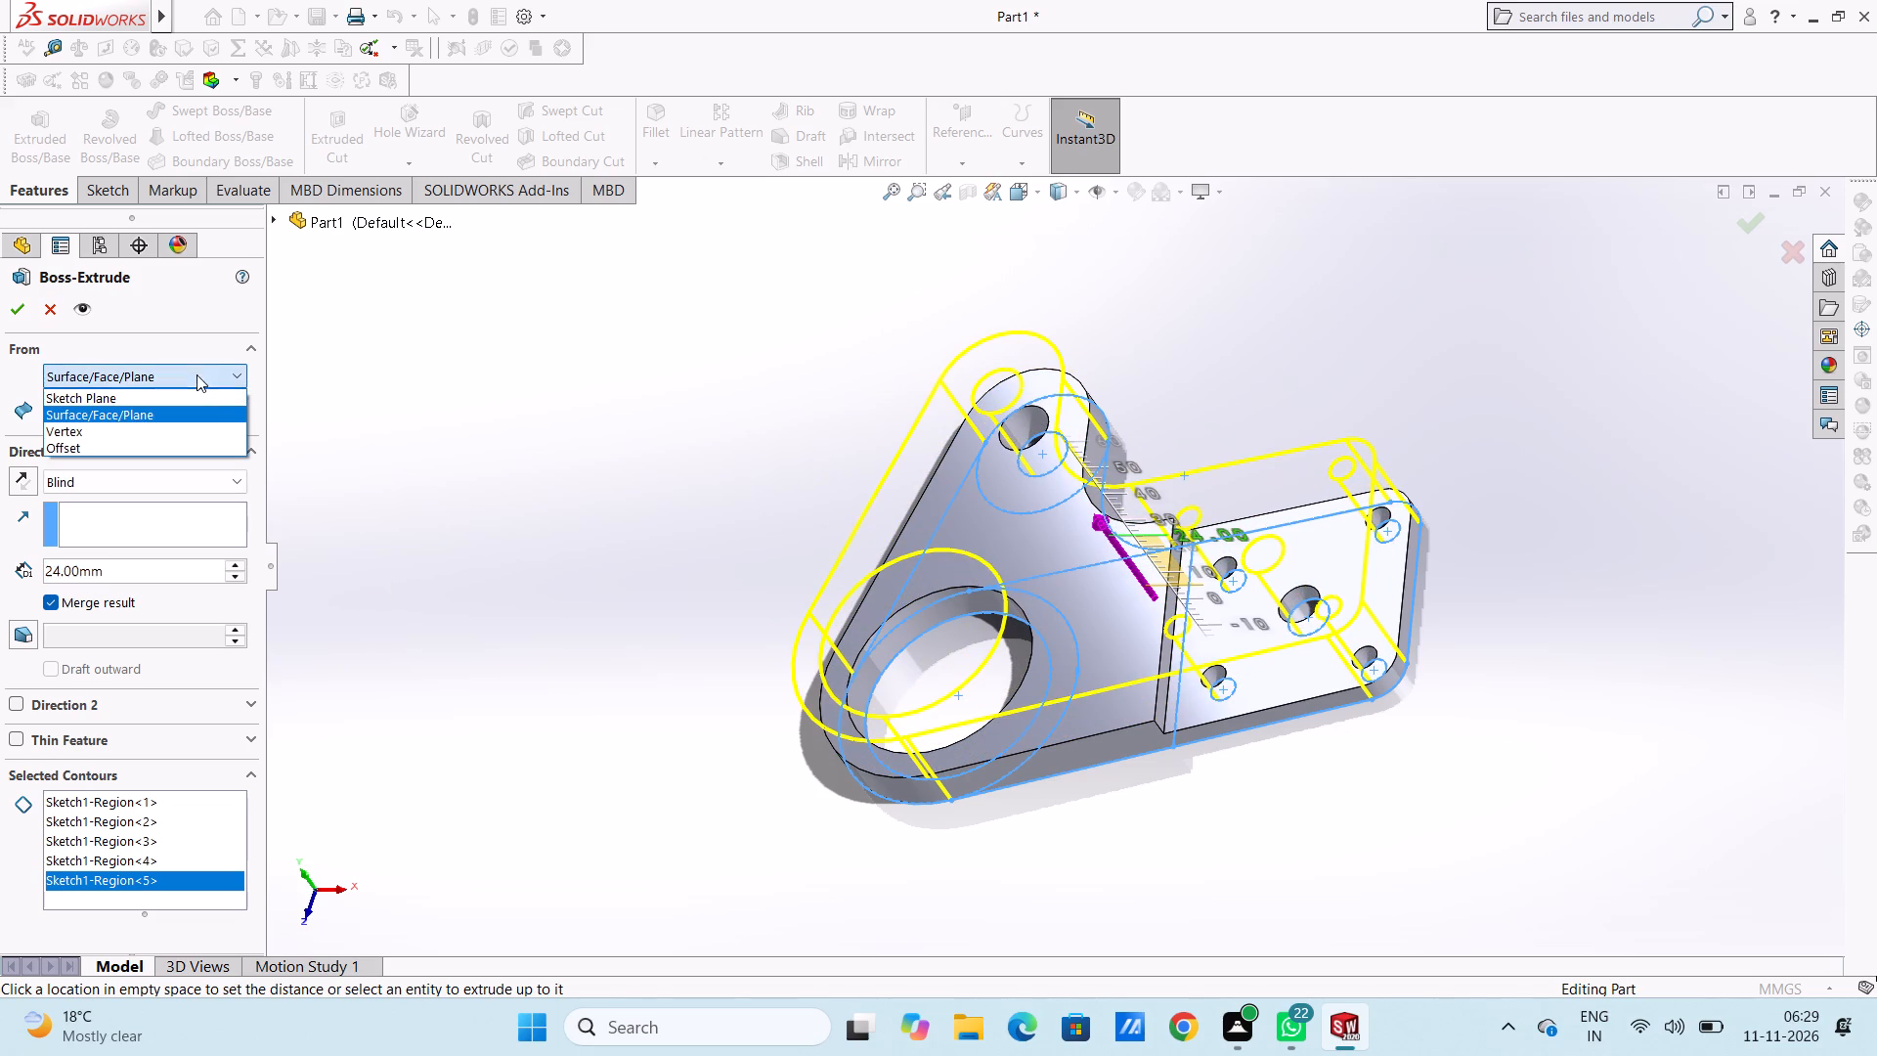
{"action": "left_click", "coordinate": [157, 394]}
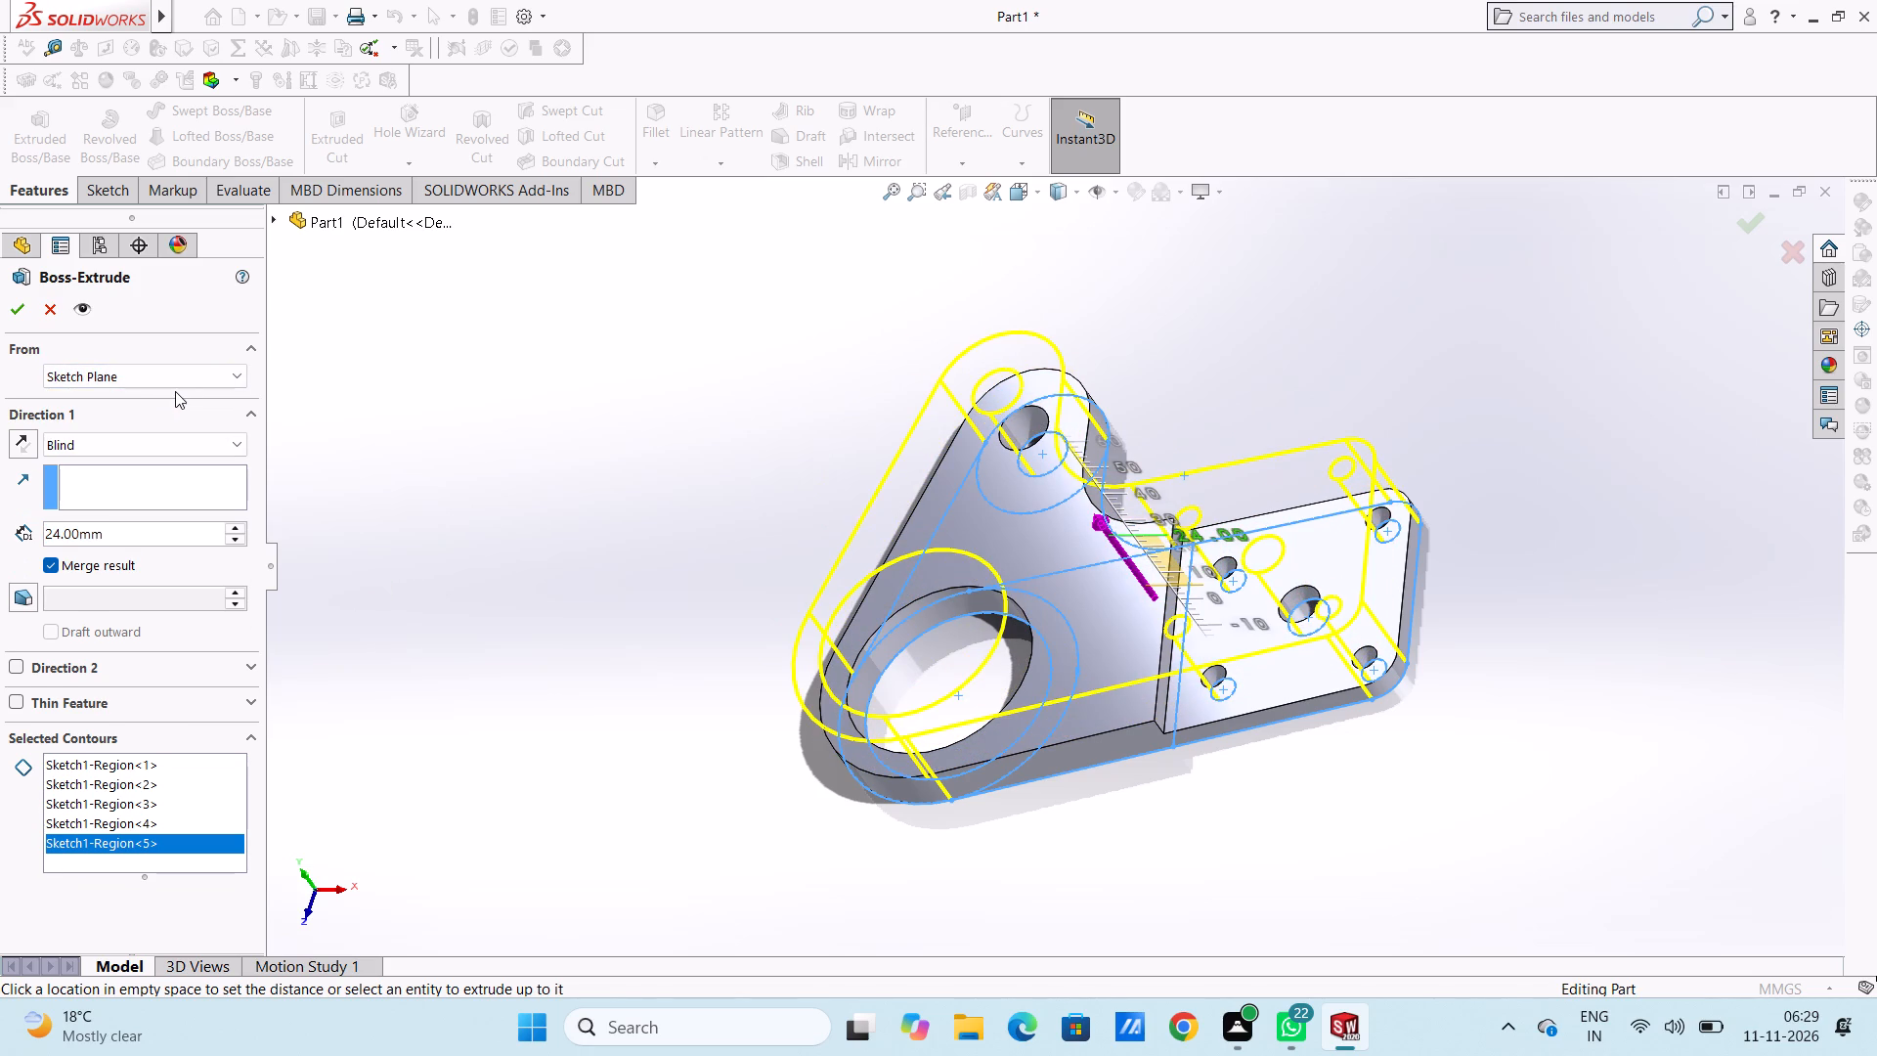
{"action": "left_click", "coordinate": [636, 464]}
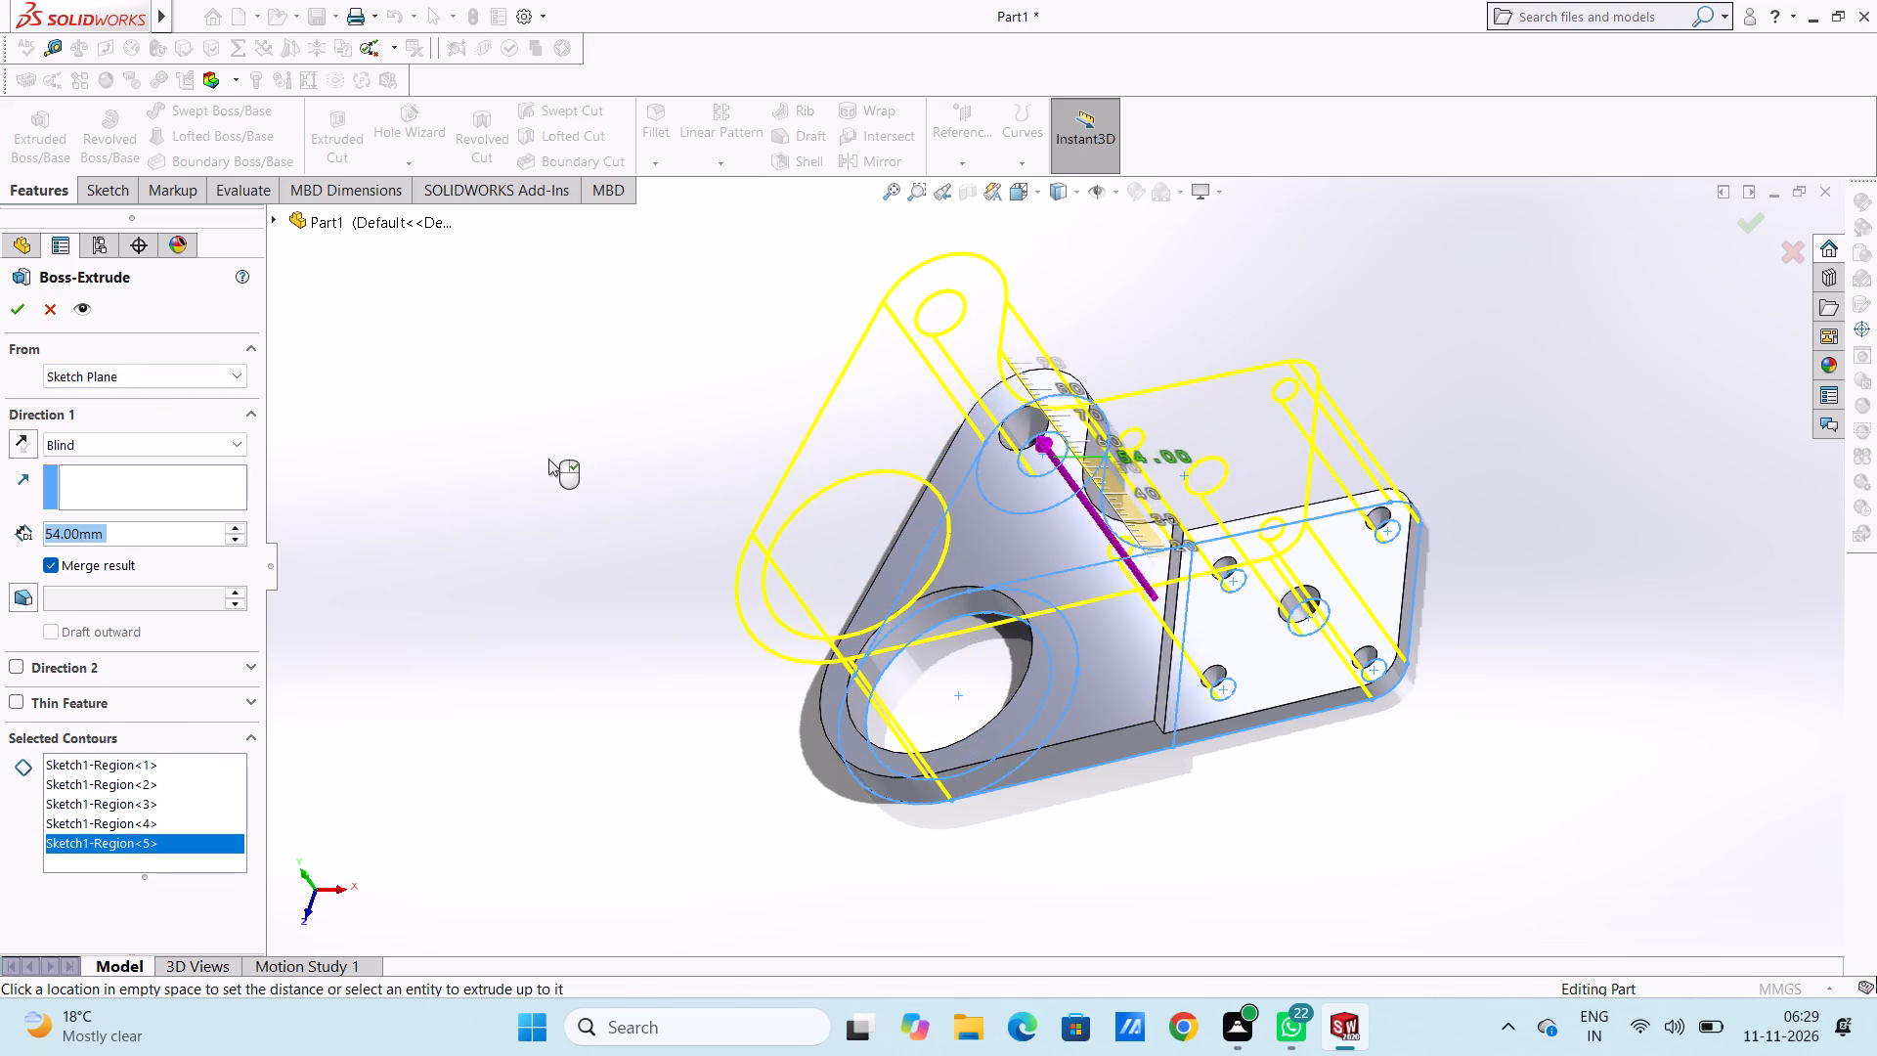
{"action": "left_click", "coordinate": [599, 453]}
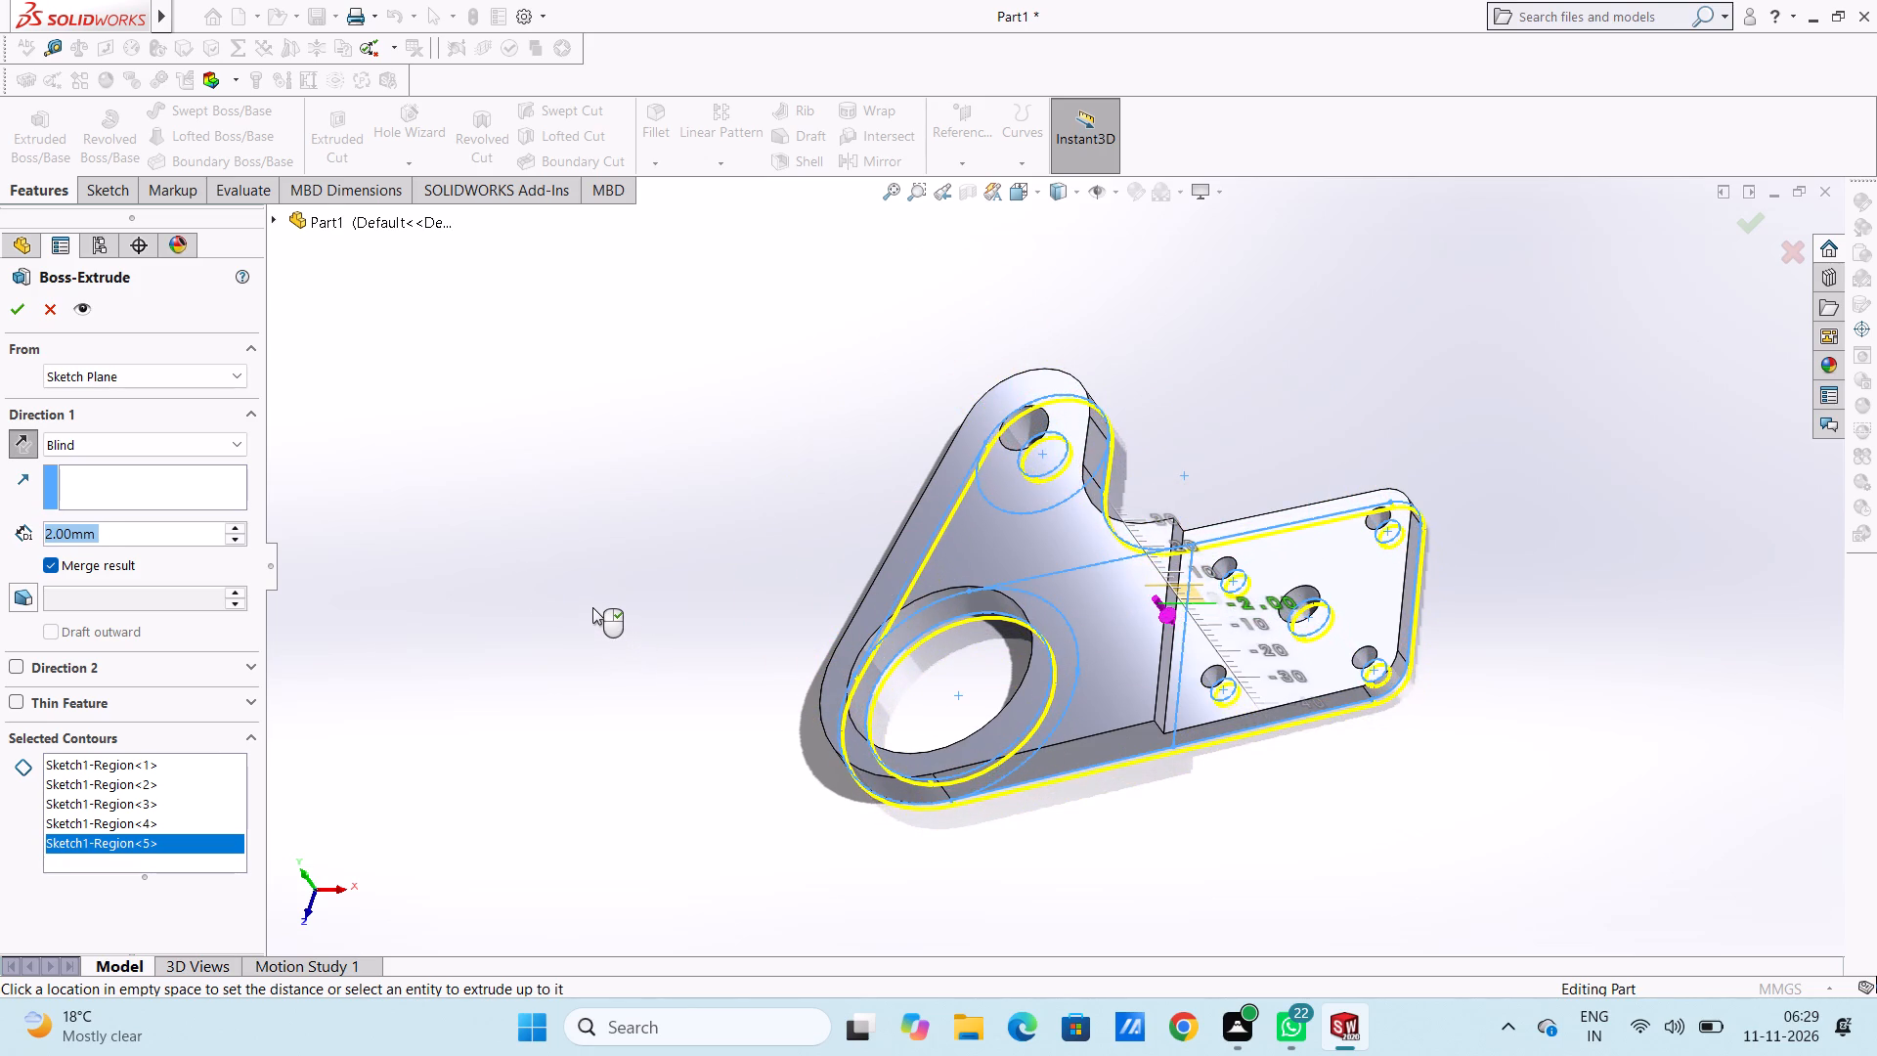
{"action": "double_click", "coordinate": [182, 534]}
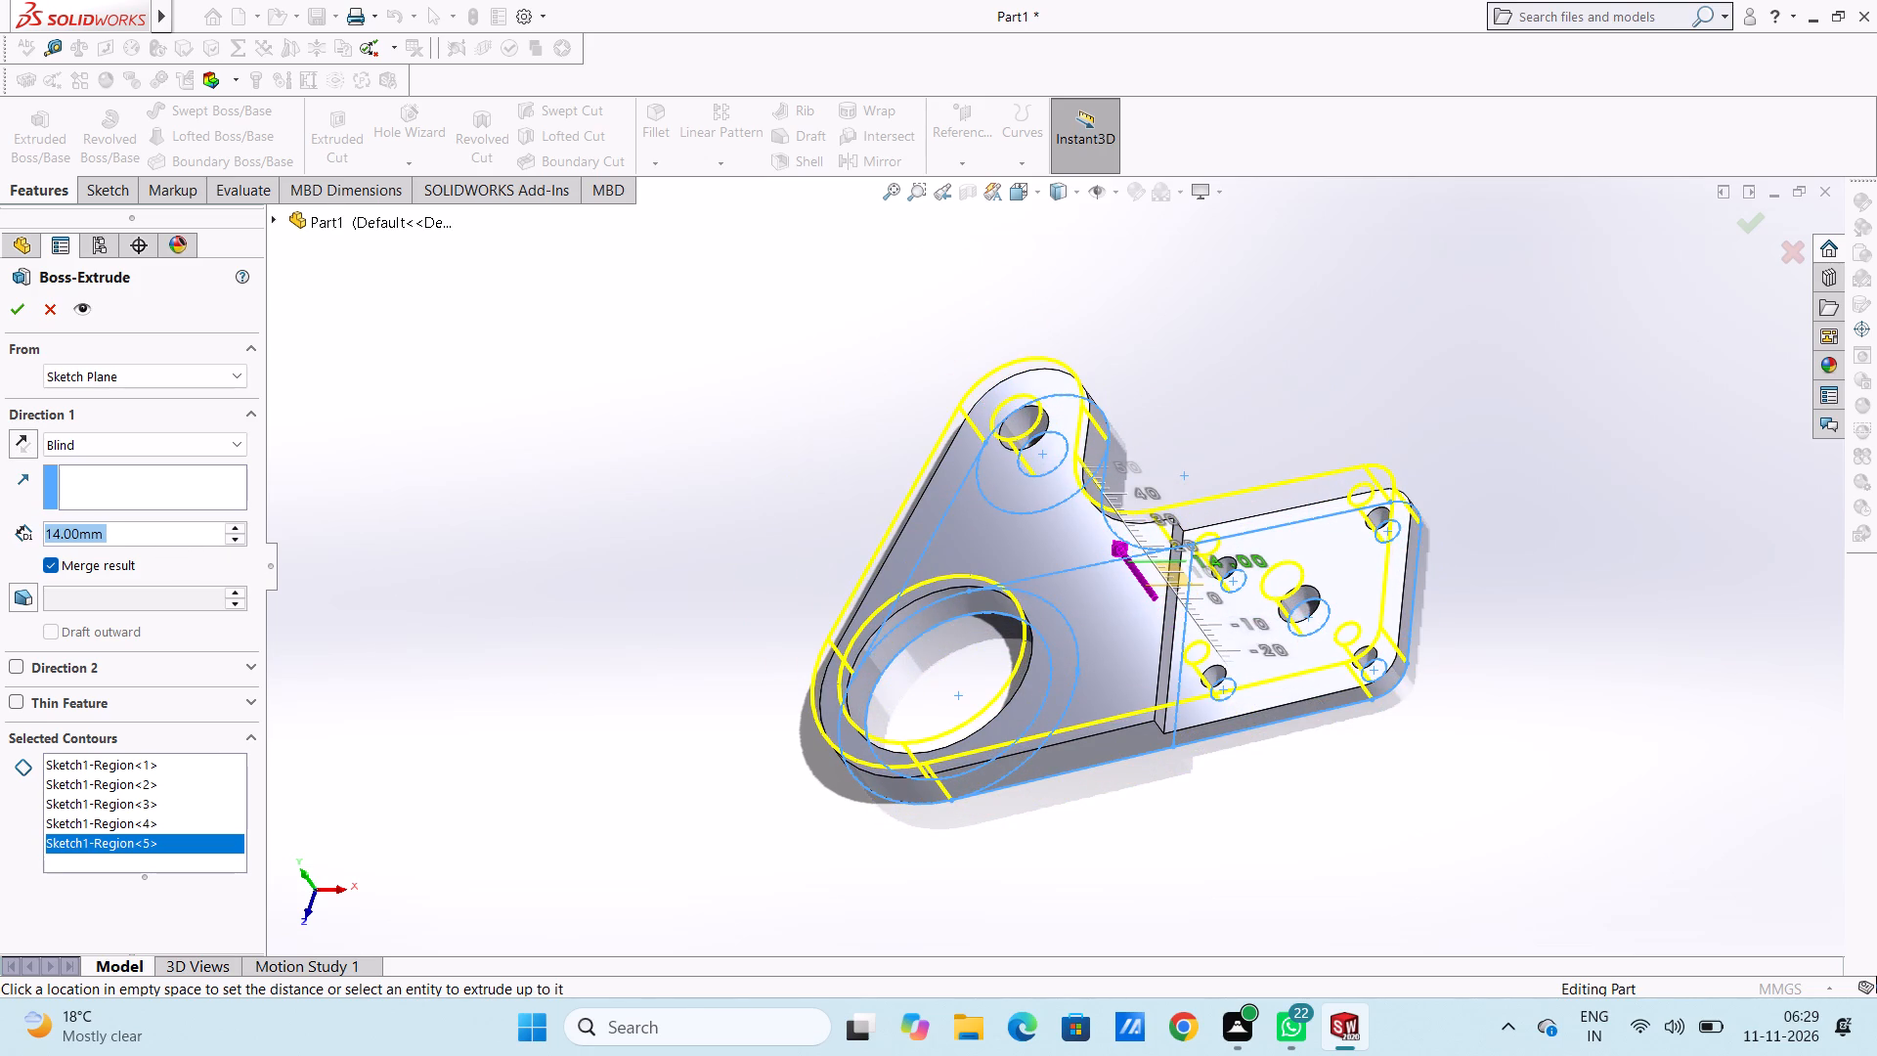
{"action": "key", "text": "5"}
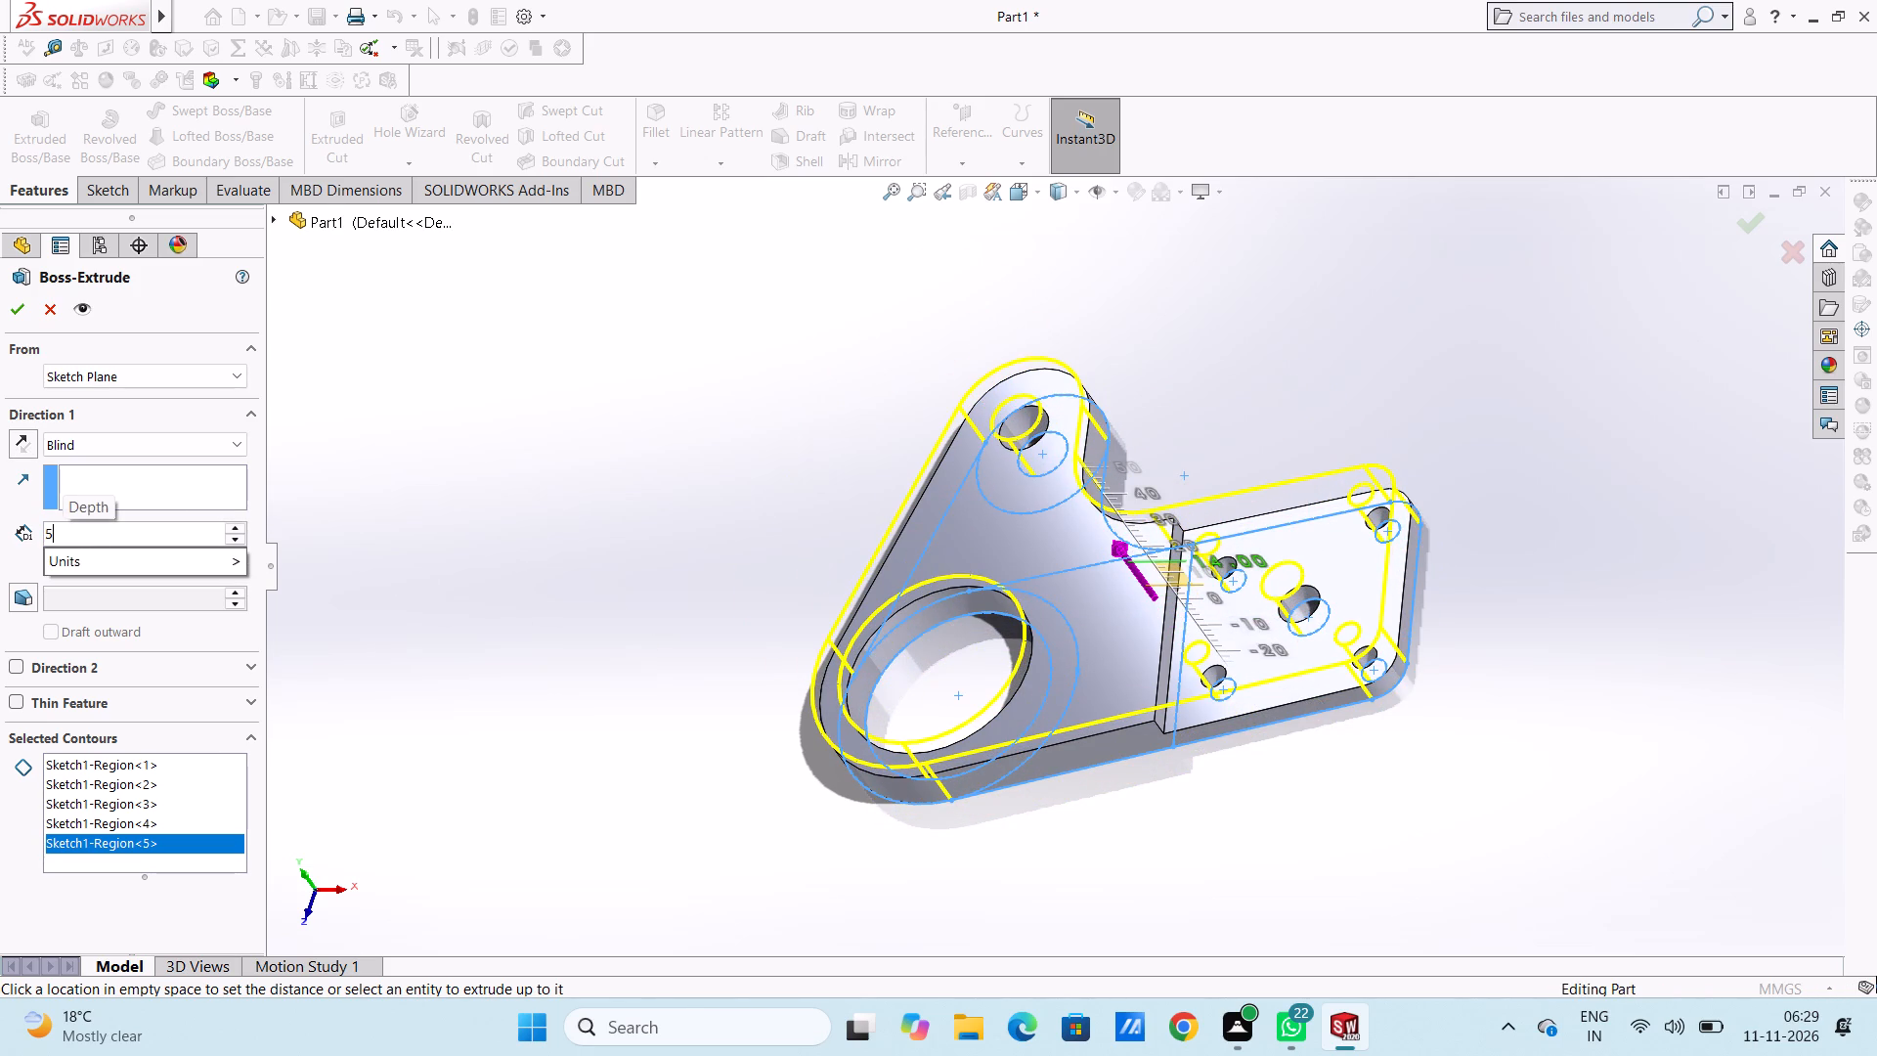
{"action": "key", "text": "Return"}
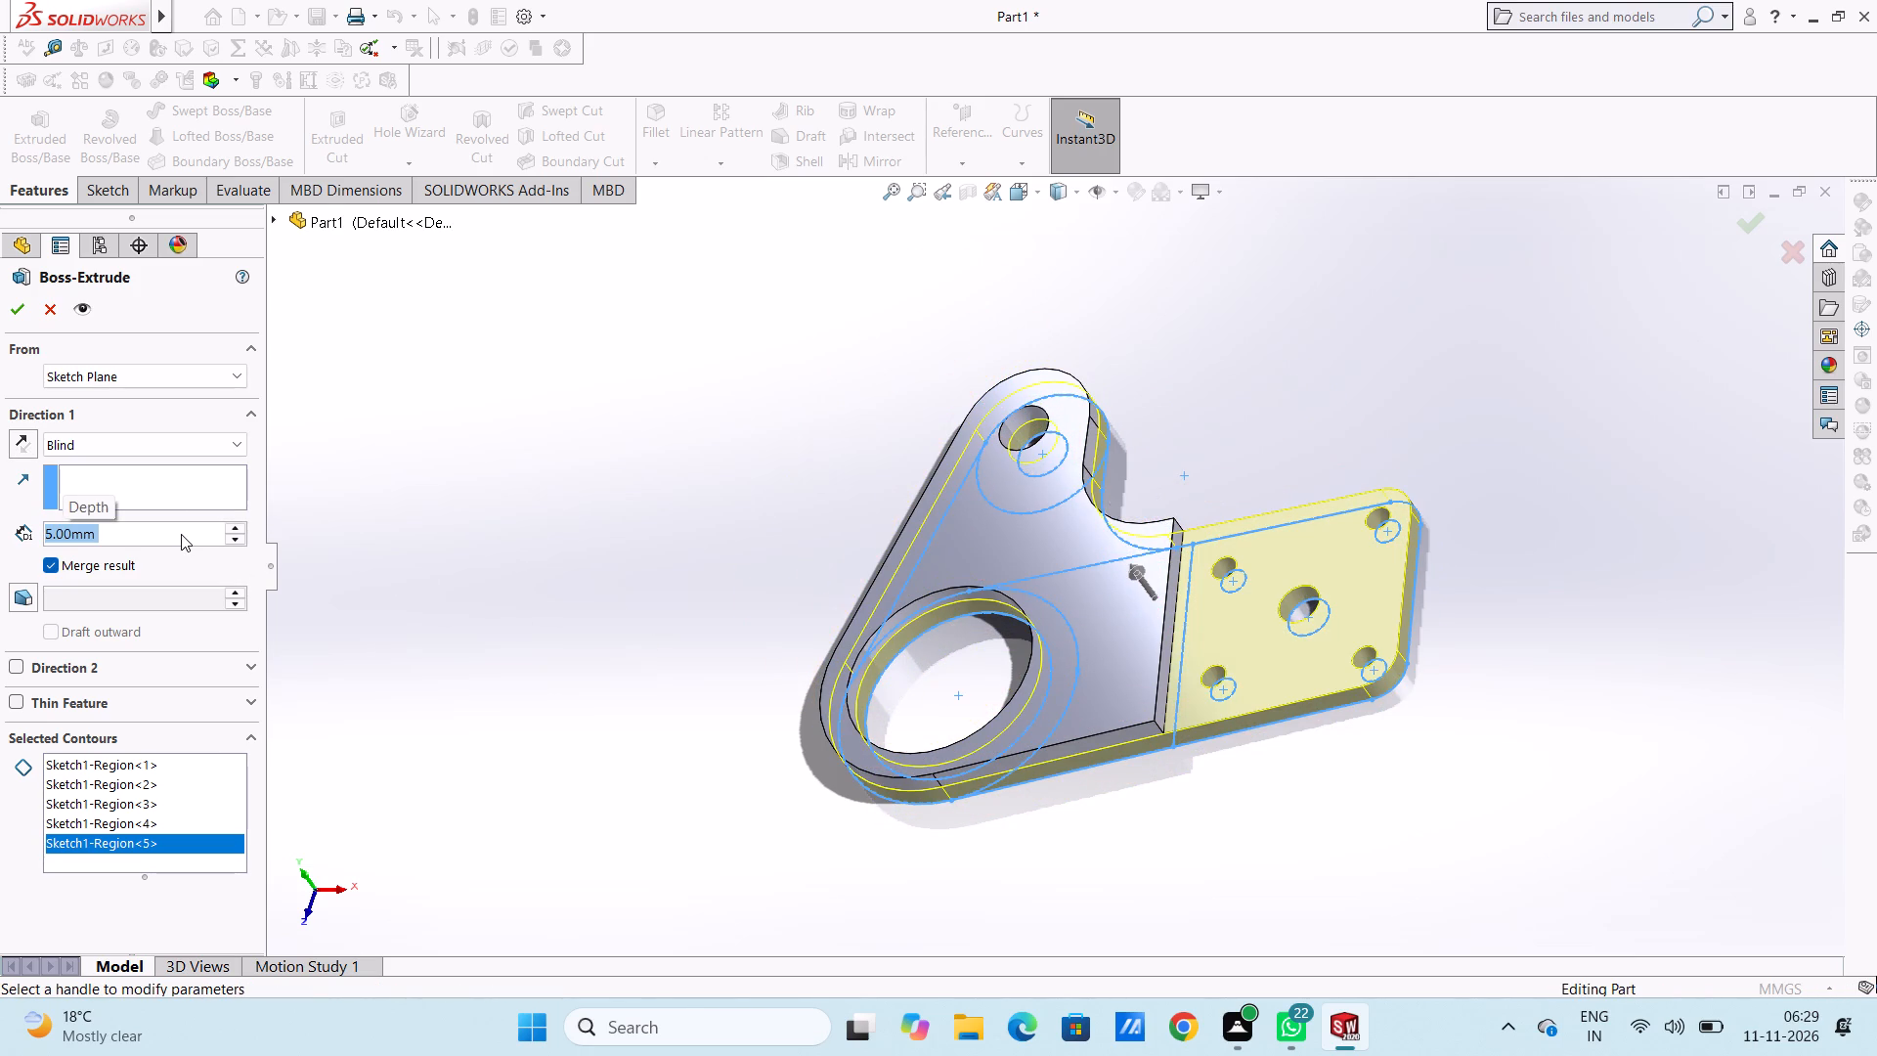
Start the five-region extrusion from the raised section's upper face and create it with the 5 mm blind depth.
{"action": "left_click", "coordinate": [194, 363]}
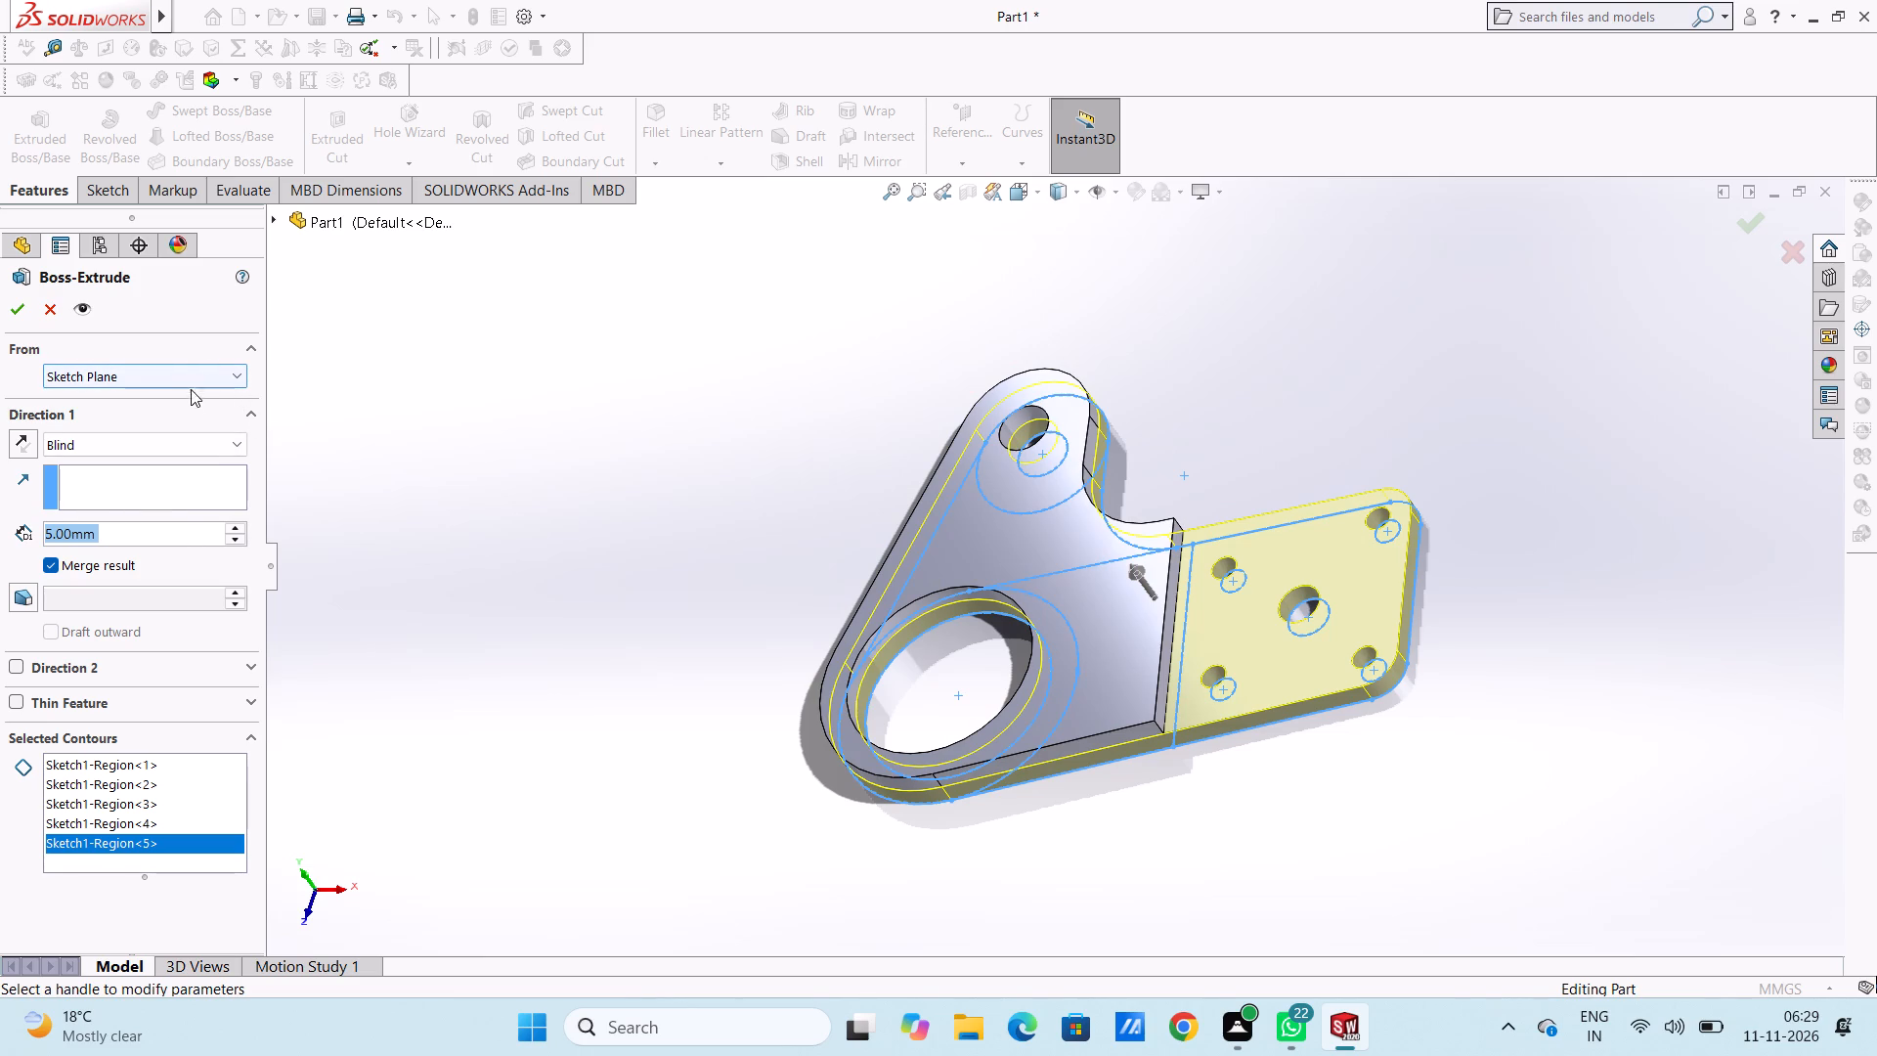
{"action": "left_click", "coordinate": [193, 377]}
{"action": "left_click", "coordinate": [158, 417]}
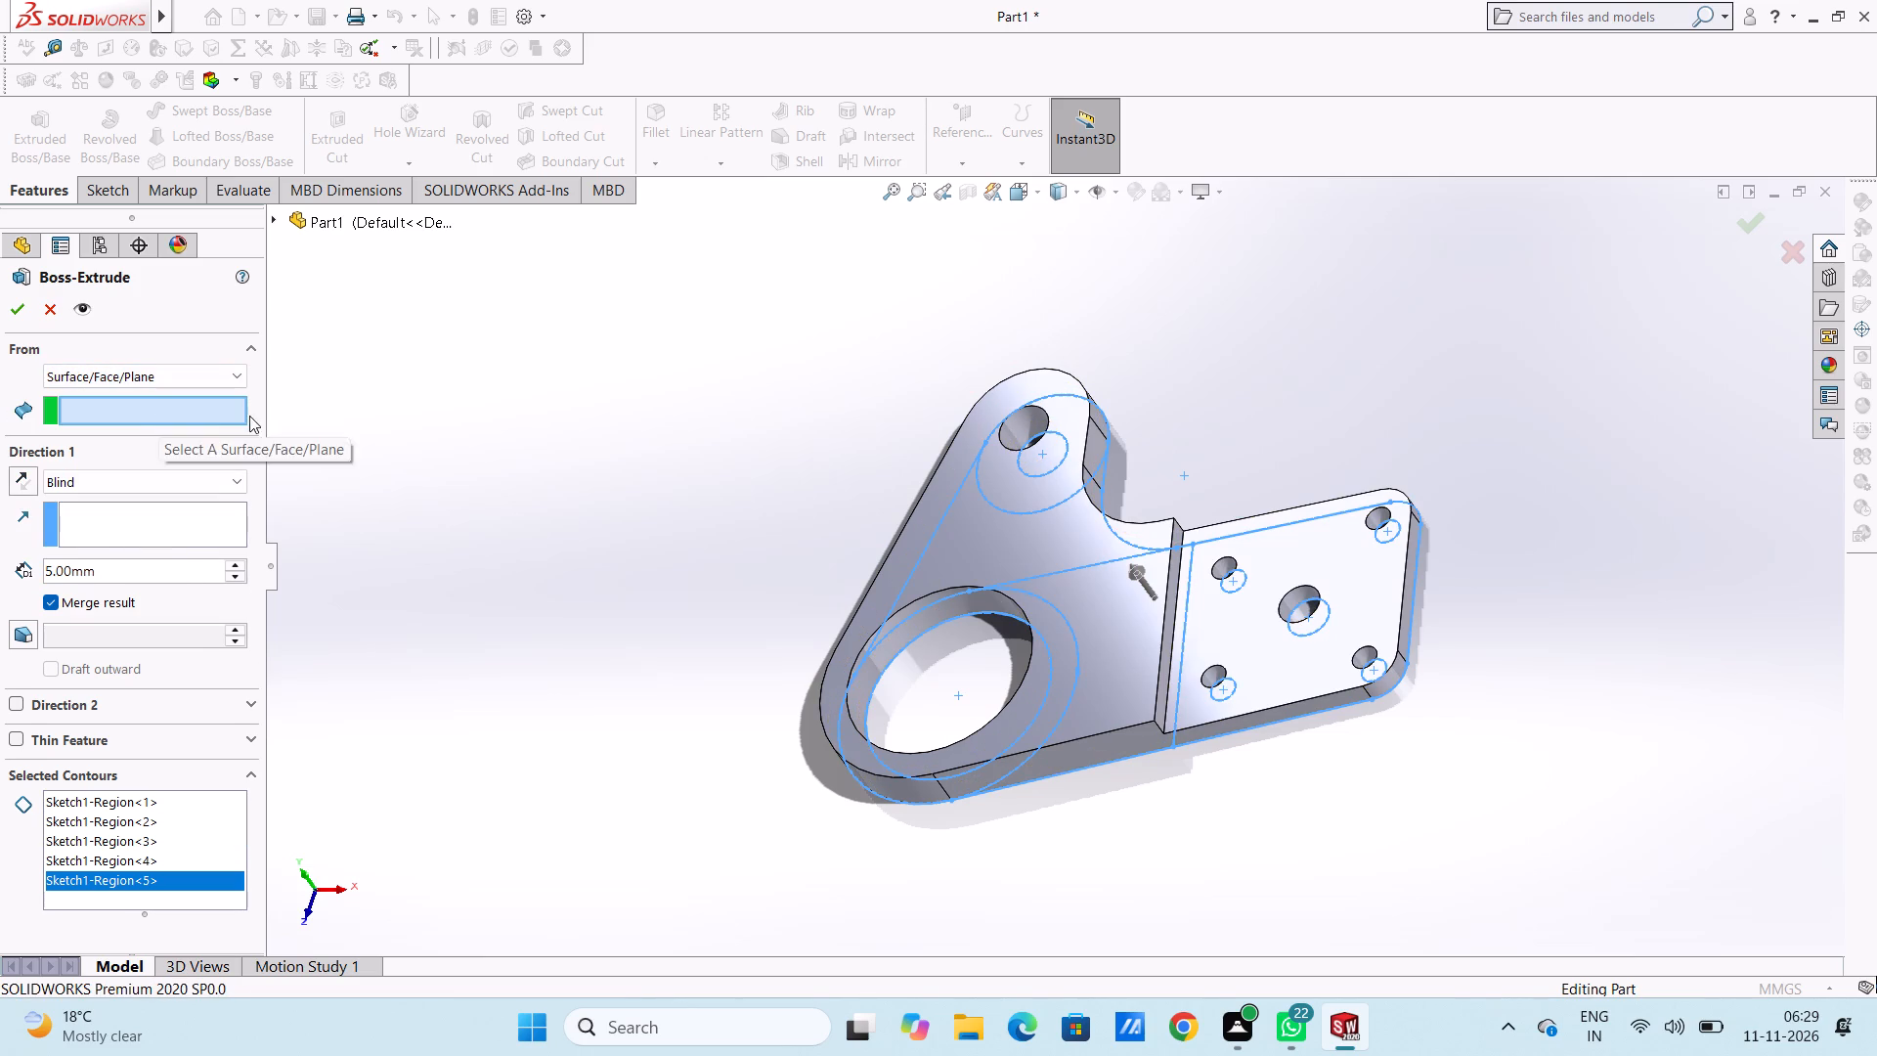
{"action": "left_click", "coordinate": [962, 539]}
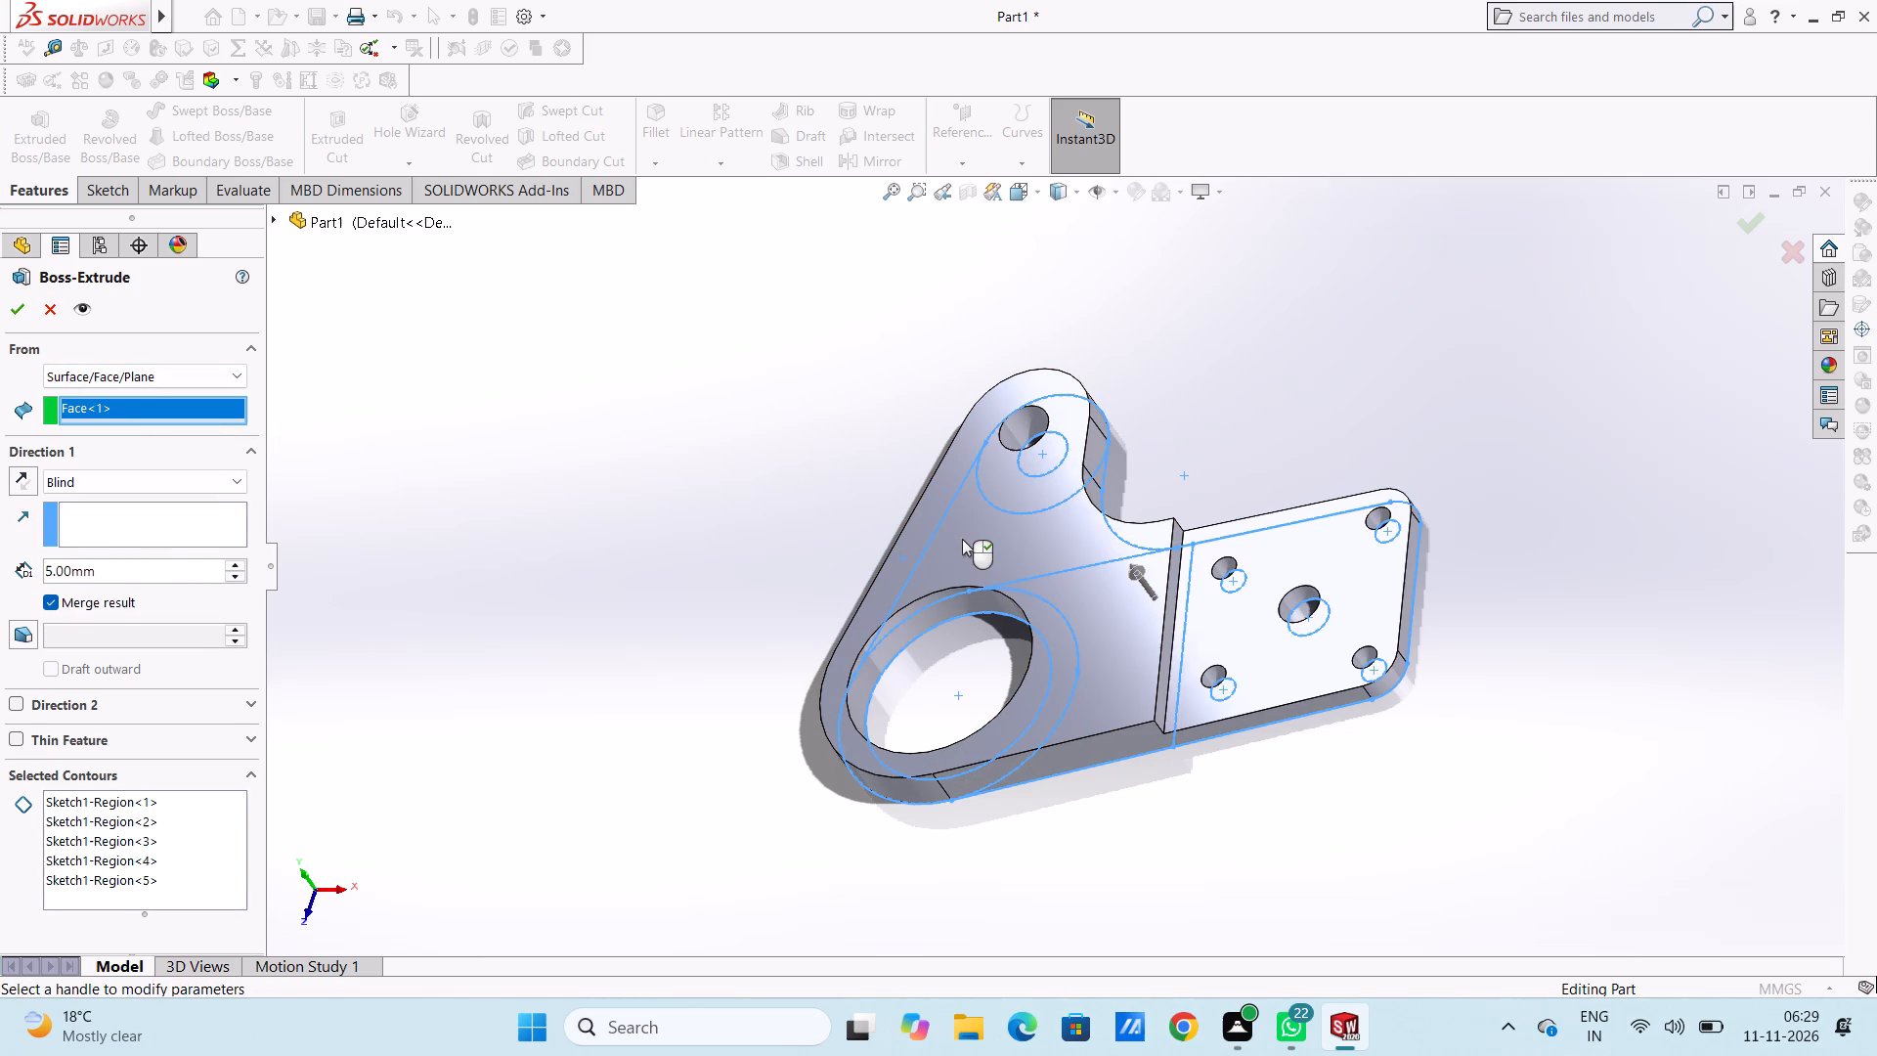
{"action": "middle_click_drag", "start_coordinate": [738, 596], "coordinate": [768, 392]}
{"action": "left_click", "coordinate": [18, 304]}
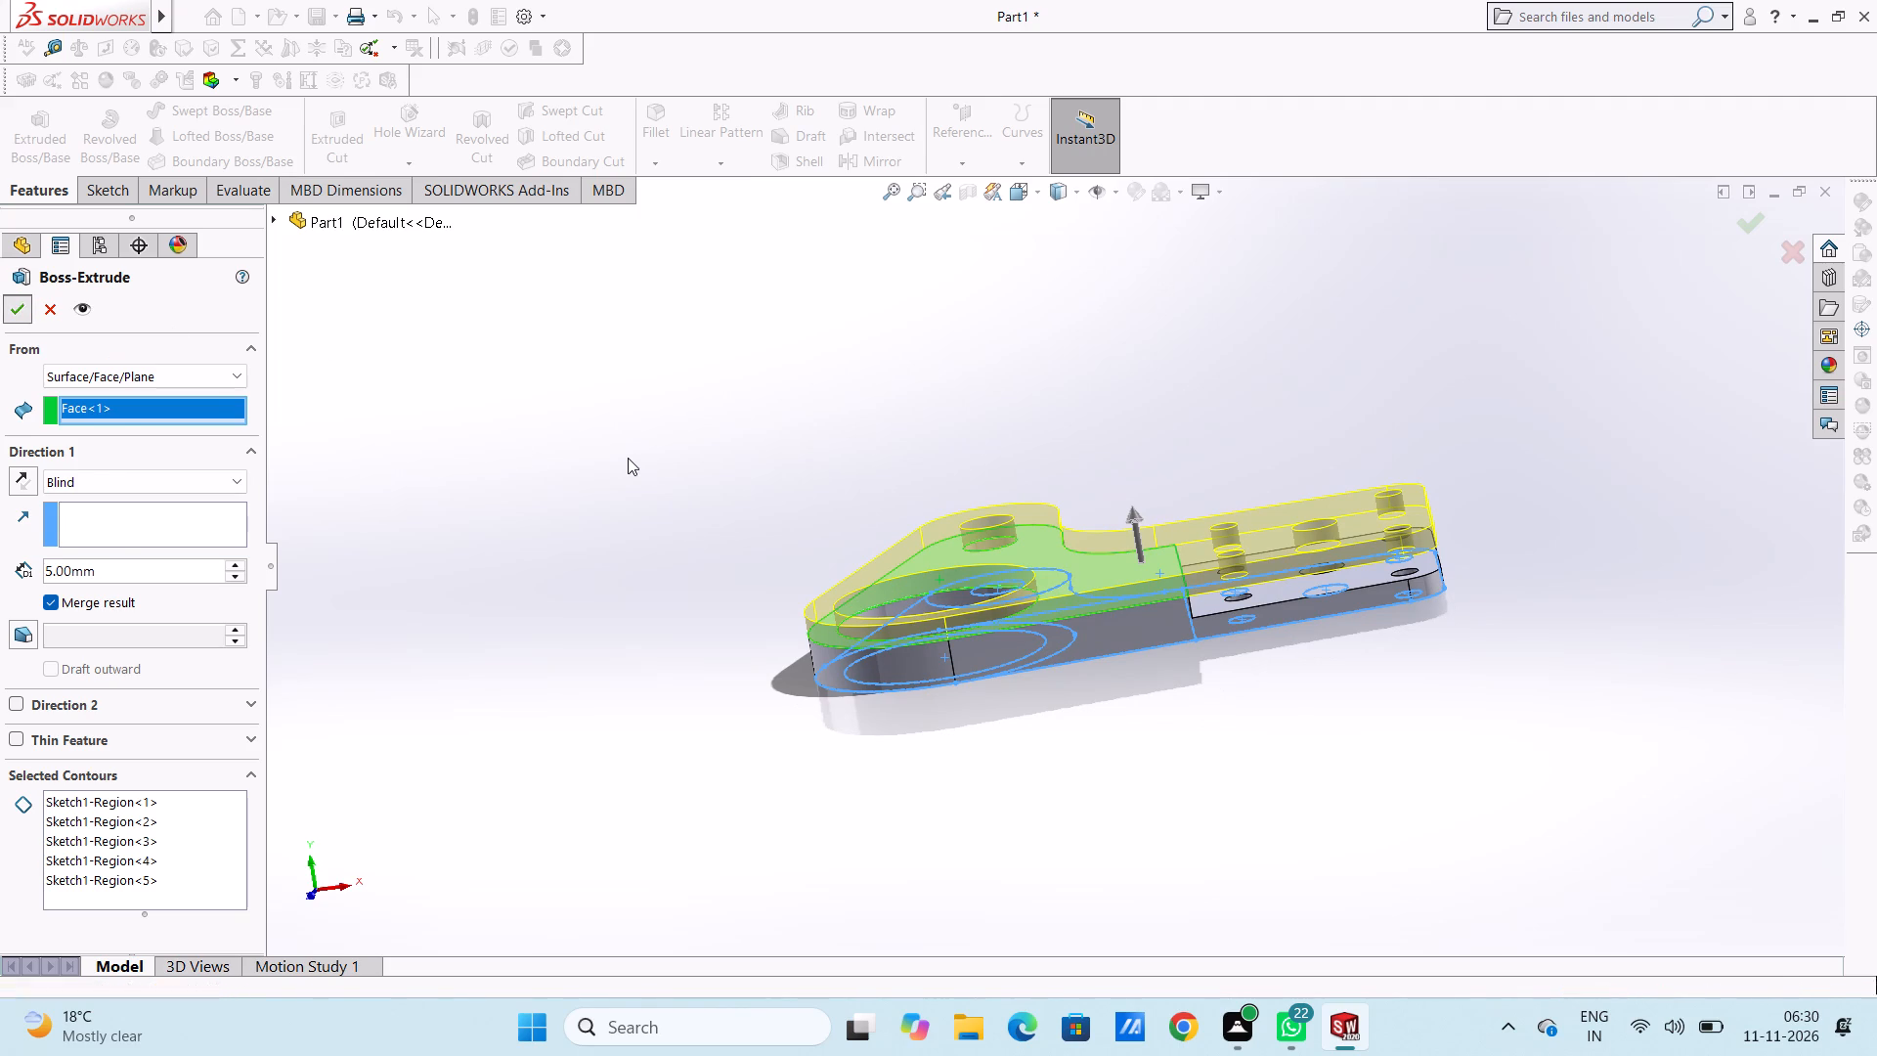
Examine the stacked bracket body from several sides, including the slot between the arm-end plates.
{"action": "left_click", "coordinate": [636, 462]}
{"action": "middle_click_drag", "start_coordinate": [1198, 453], "coordinate": [975, 592]}
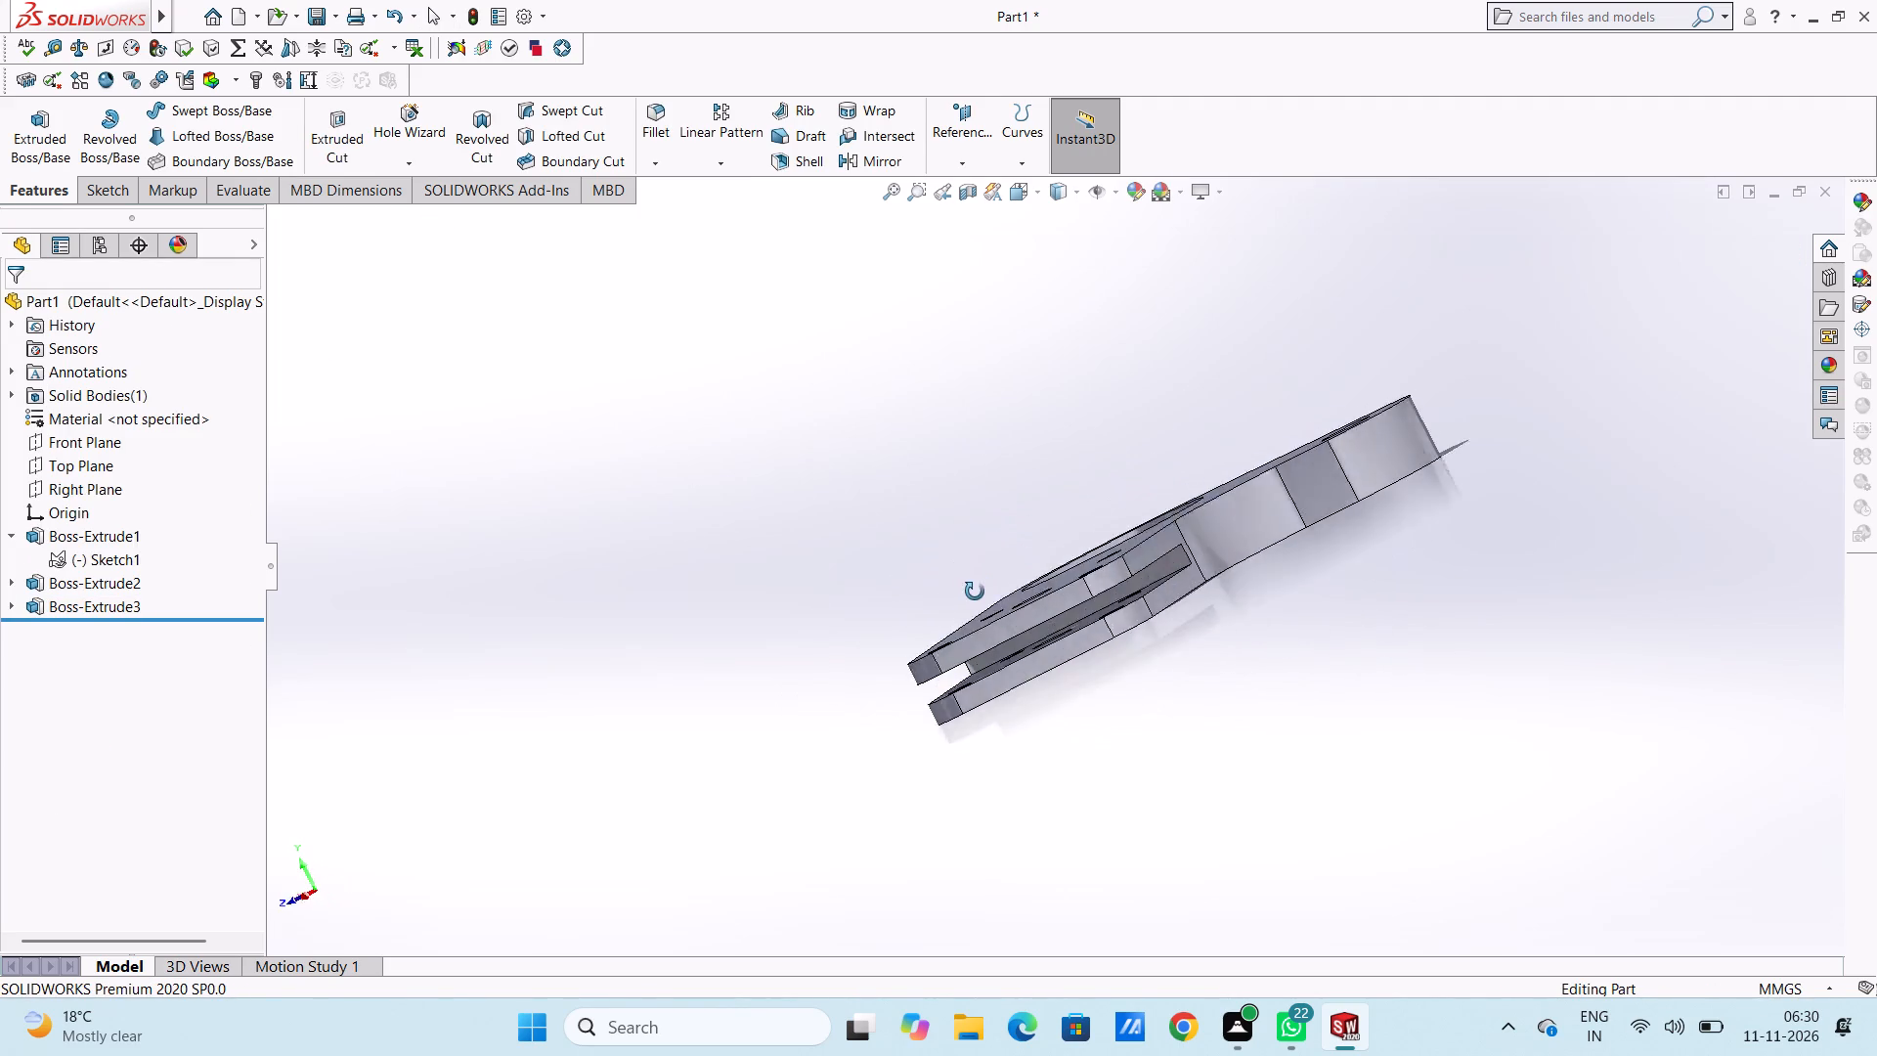
{"action": "middle_click_drag", "start_coordinate": [975, 592], "coordinate": [1347, 567]}
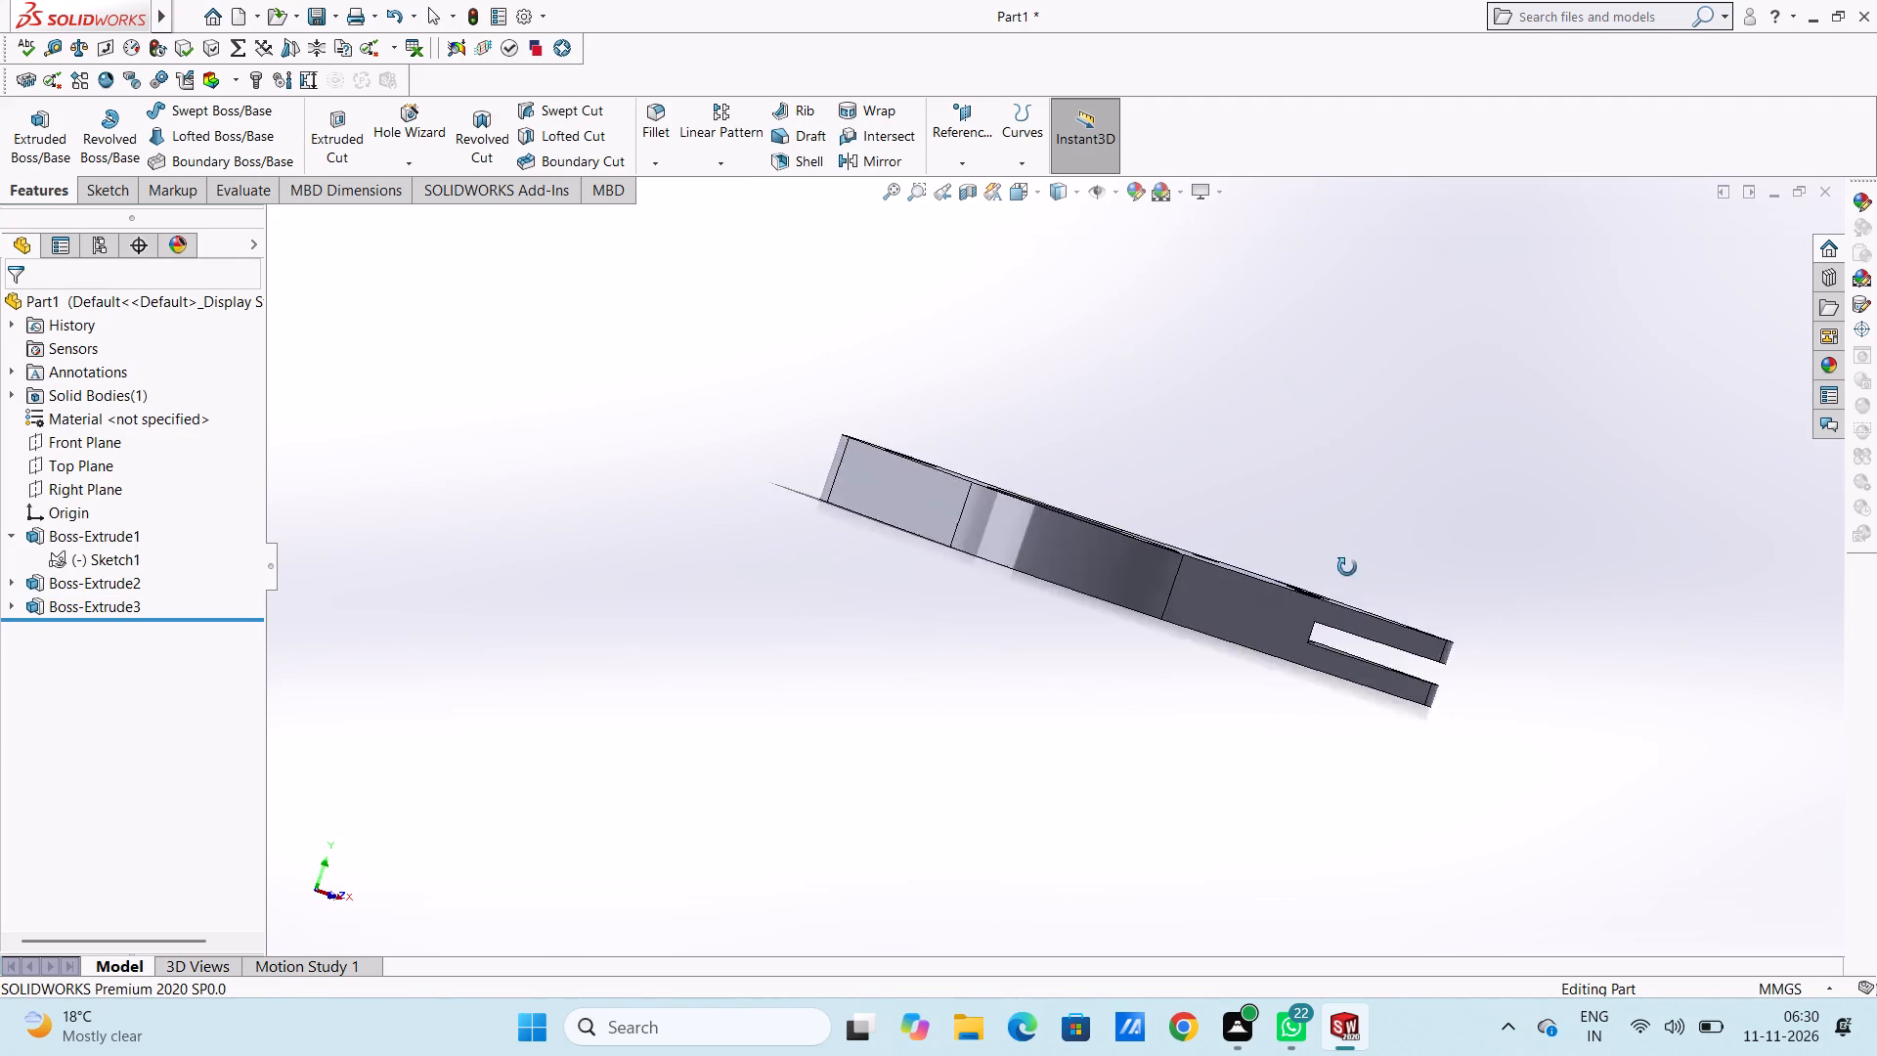
{"action": "middle_click_drag", "start_coordinate": [1347, 567], "coordinate": [1122, 691]}
{"action": "middle_click_drag", "start_coordinate": [1234, 451], "coordinate": [1209, 462]}
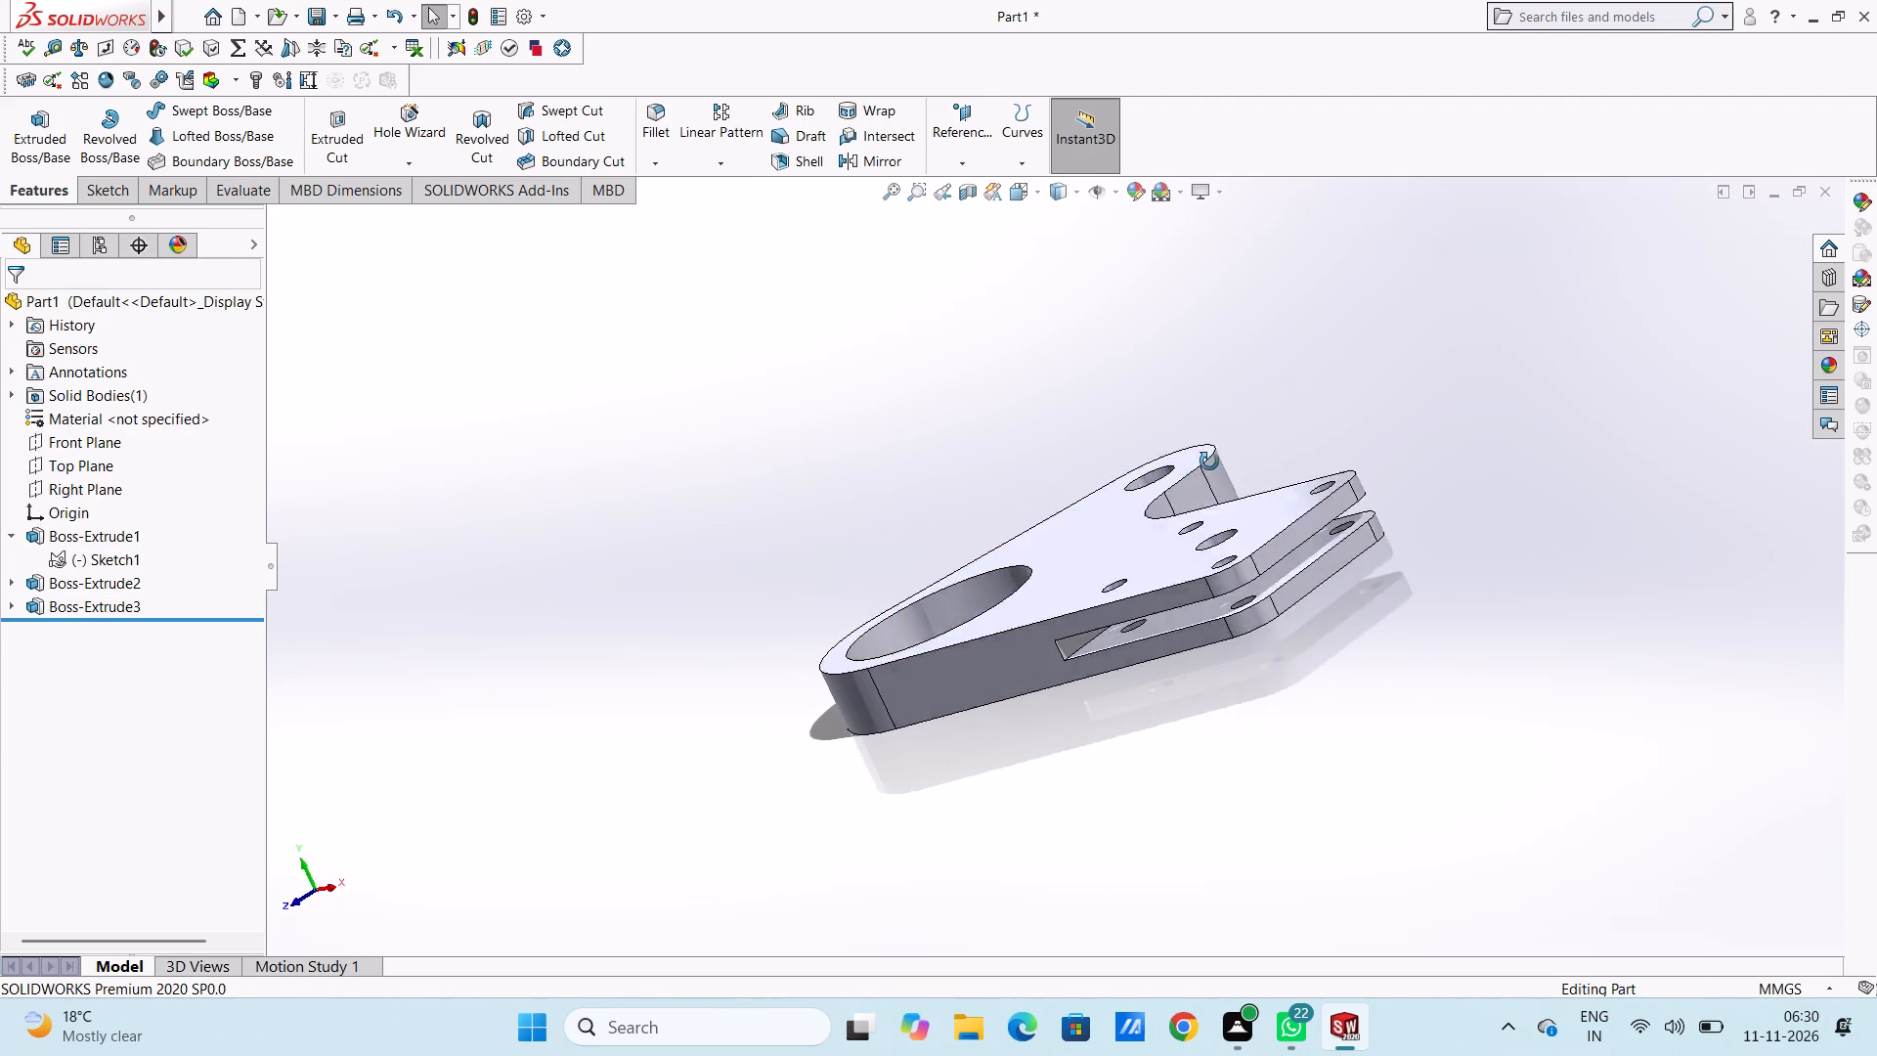
{"action": "middle_click_drag", "start_coordinate": [1209, 462], "coordinate": [1399, 705]}
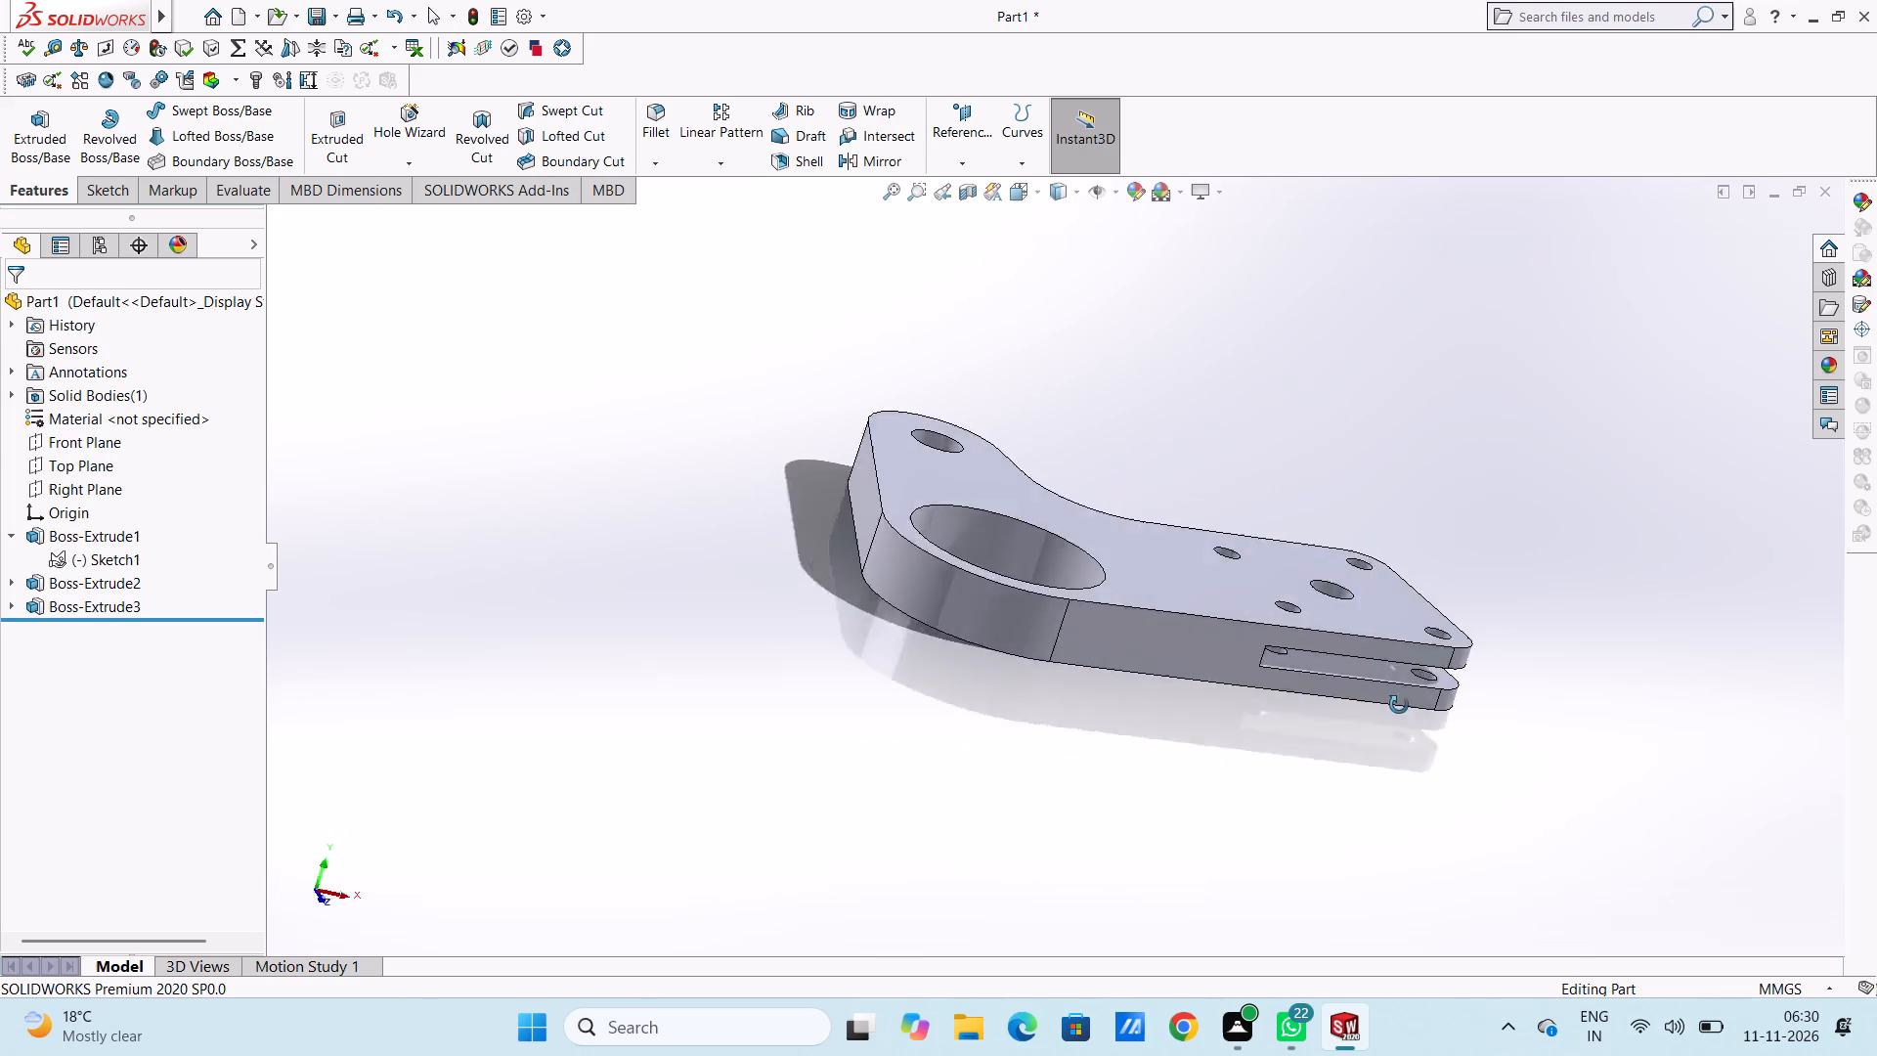
{"action": "middle_click_drag", "start_coordinate": [1399, 705], "coordinate": [1329, 798]}
{"action": "scroll", "coordinate": [1164, 554], "scroll_direction": "up", "scroll_amount": 4}
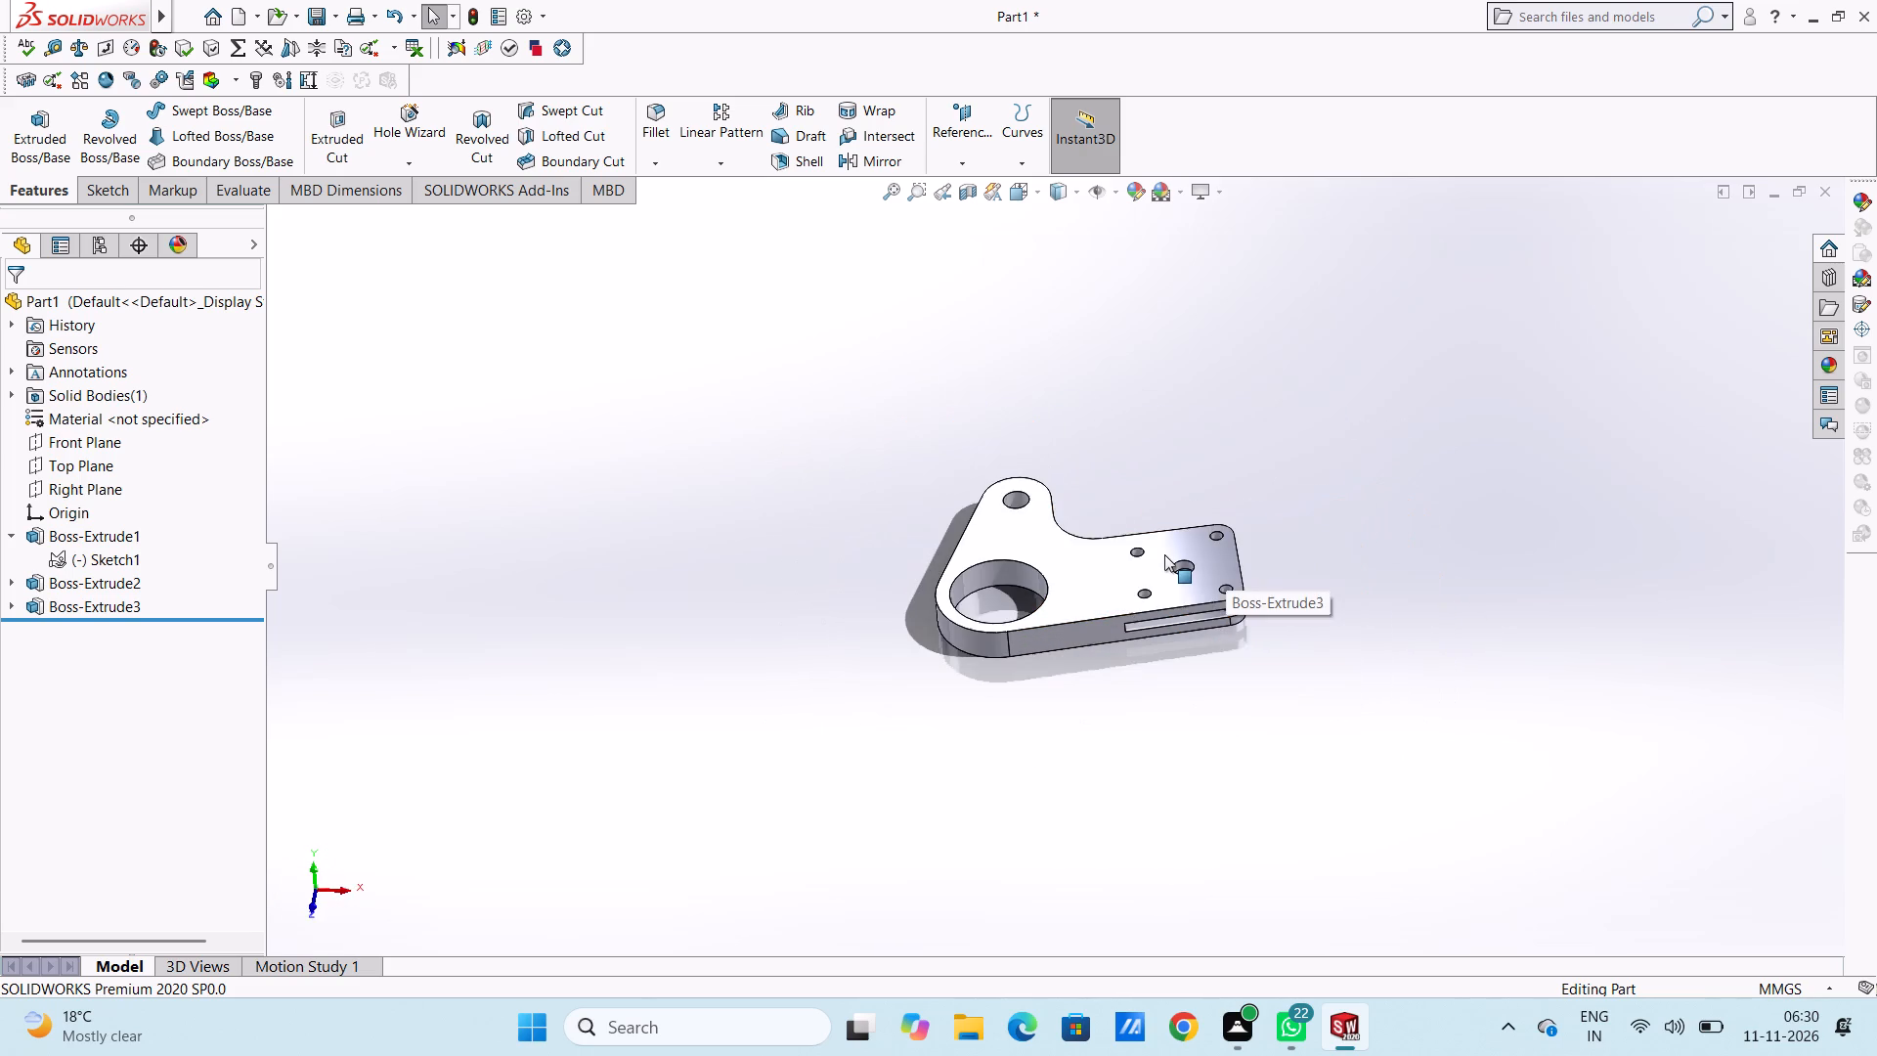
{"action": "scroll", "coordinate": [1164, 554], "scroll_direction": "up", "scroll_amount": 1}
{"action": "scroll", "coordinate": [1084, 460], "scroll_direction": "down", "scroll_amount": 3}
{"action": "scroll", "coordinate": [1160, 587], "scroll_direction": "up", "scroll_amount": 4}
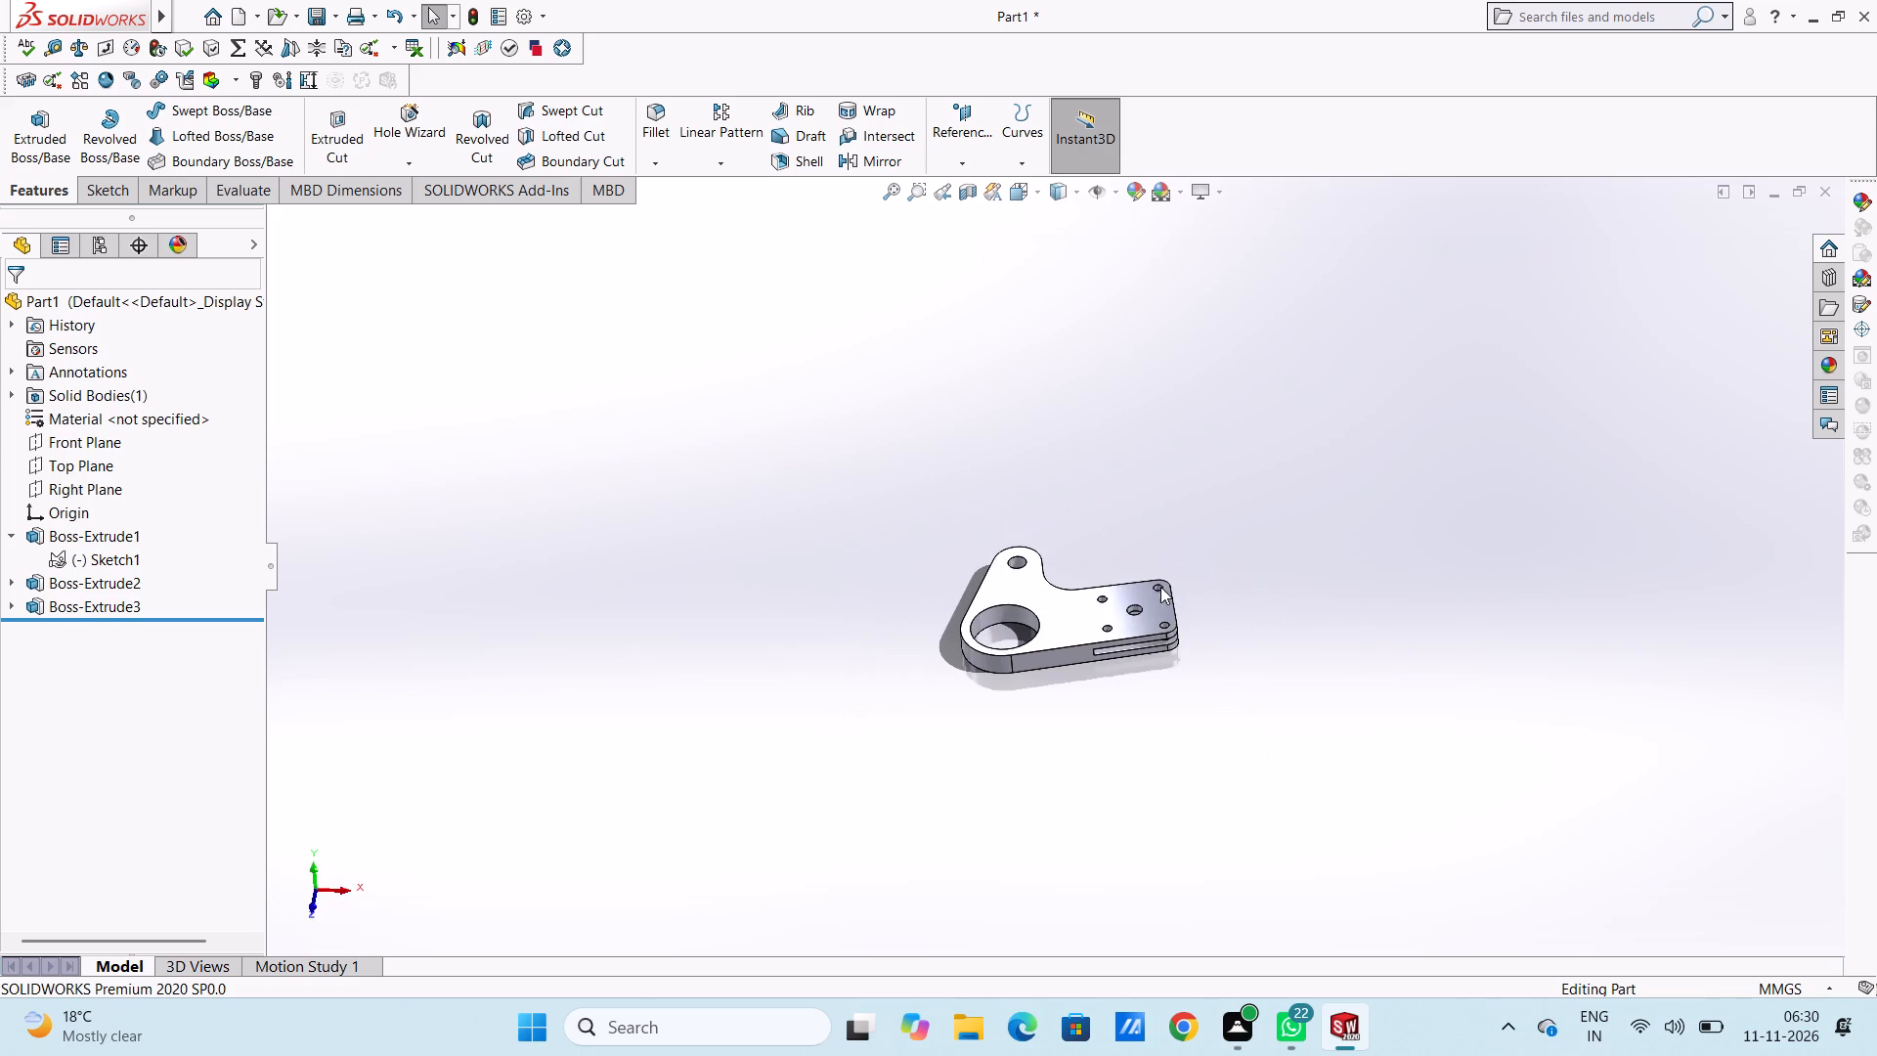
{"action": "middle_click_drag", "start_coordinate": [1141, 509], "coordinate": [1125, 555]}
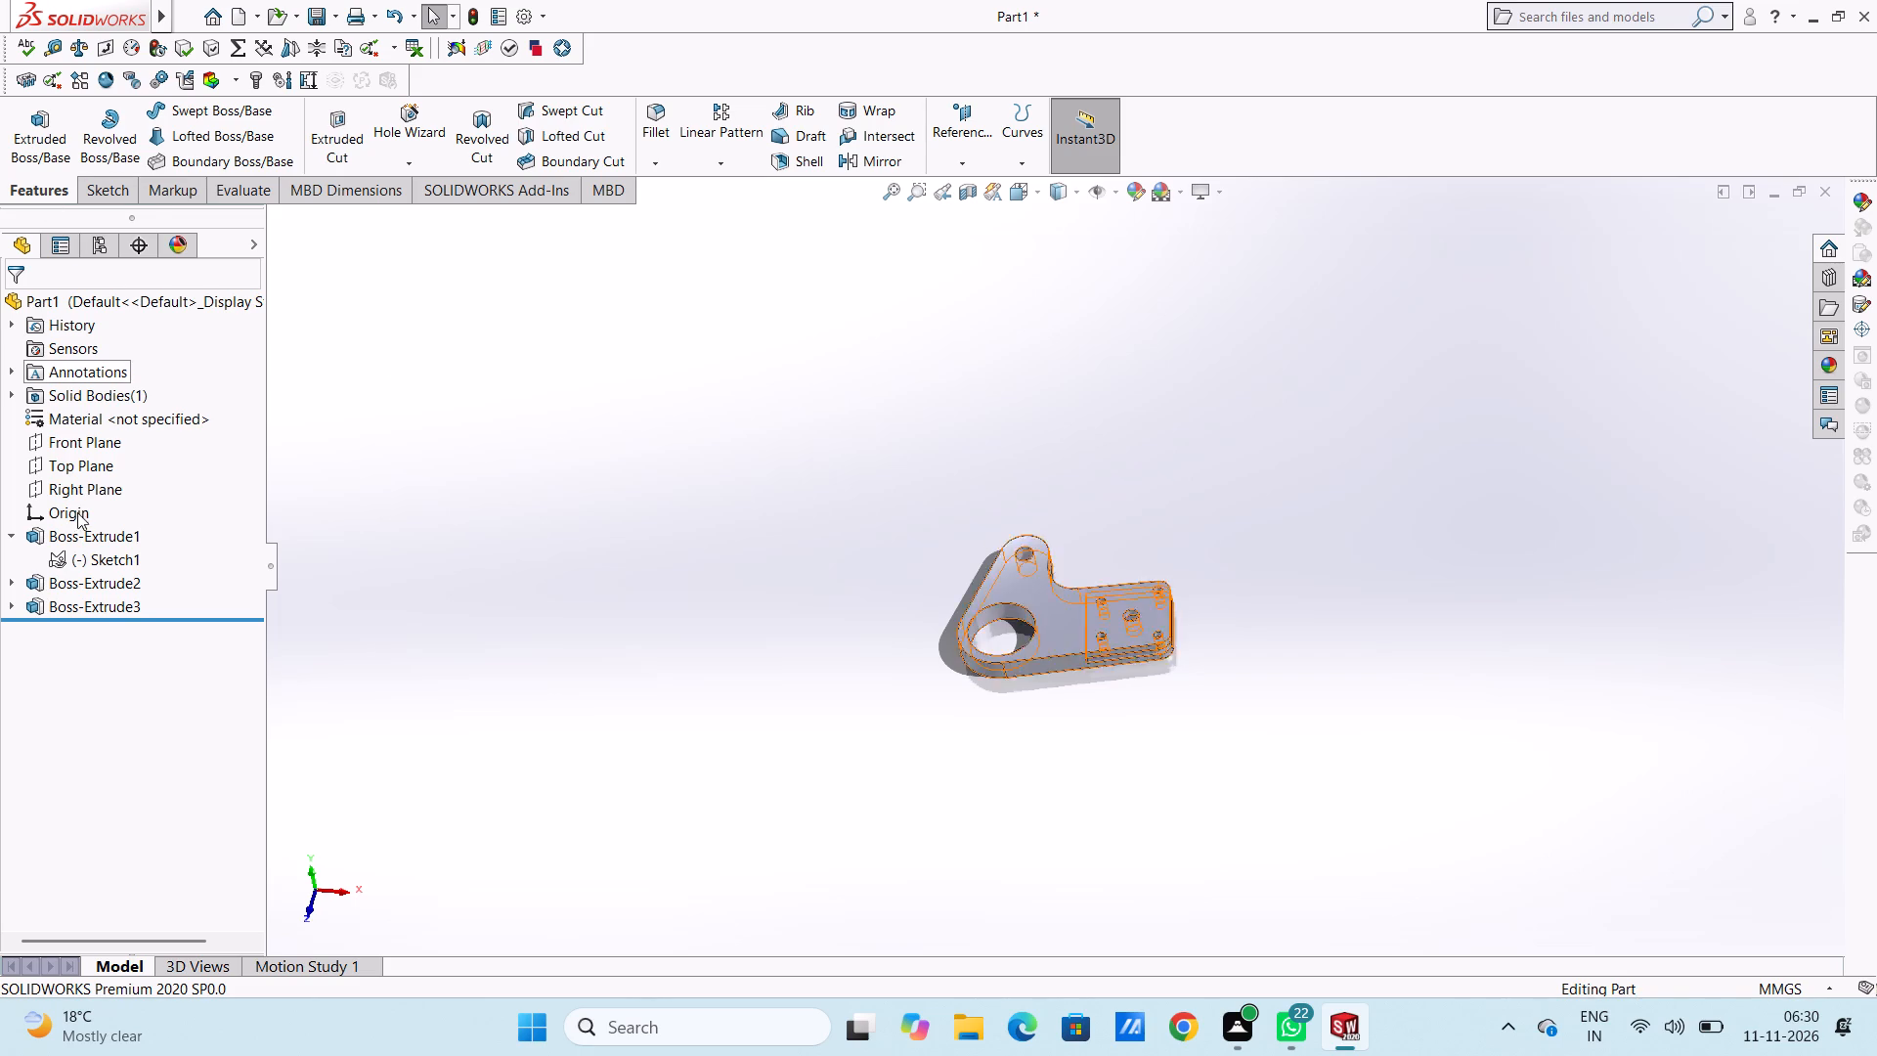
Extrude the region between the Ø45 and Ø58 circles of the bracket sketch 96 mm blind from the sketch plane, merged with the body.
{"action": "left_click", "coordinate": [101, 561]}
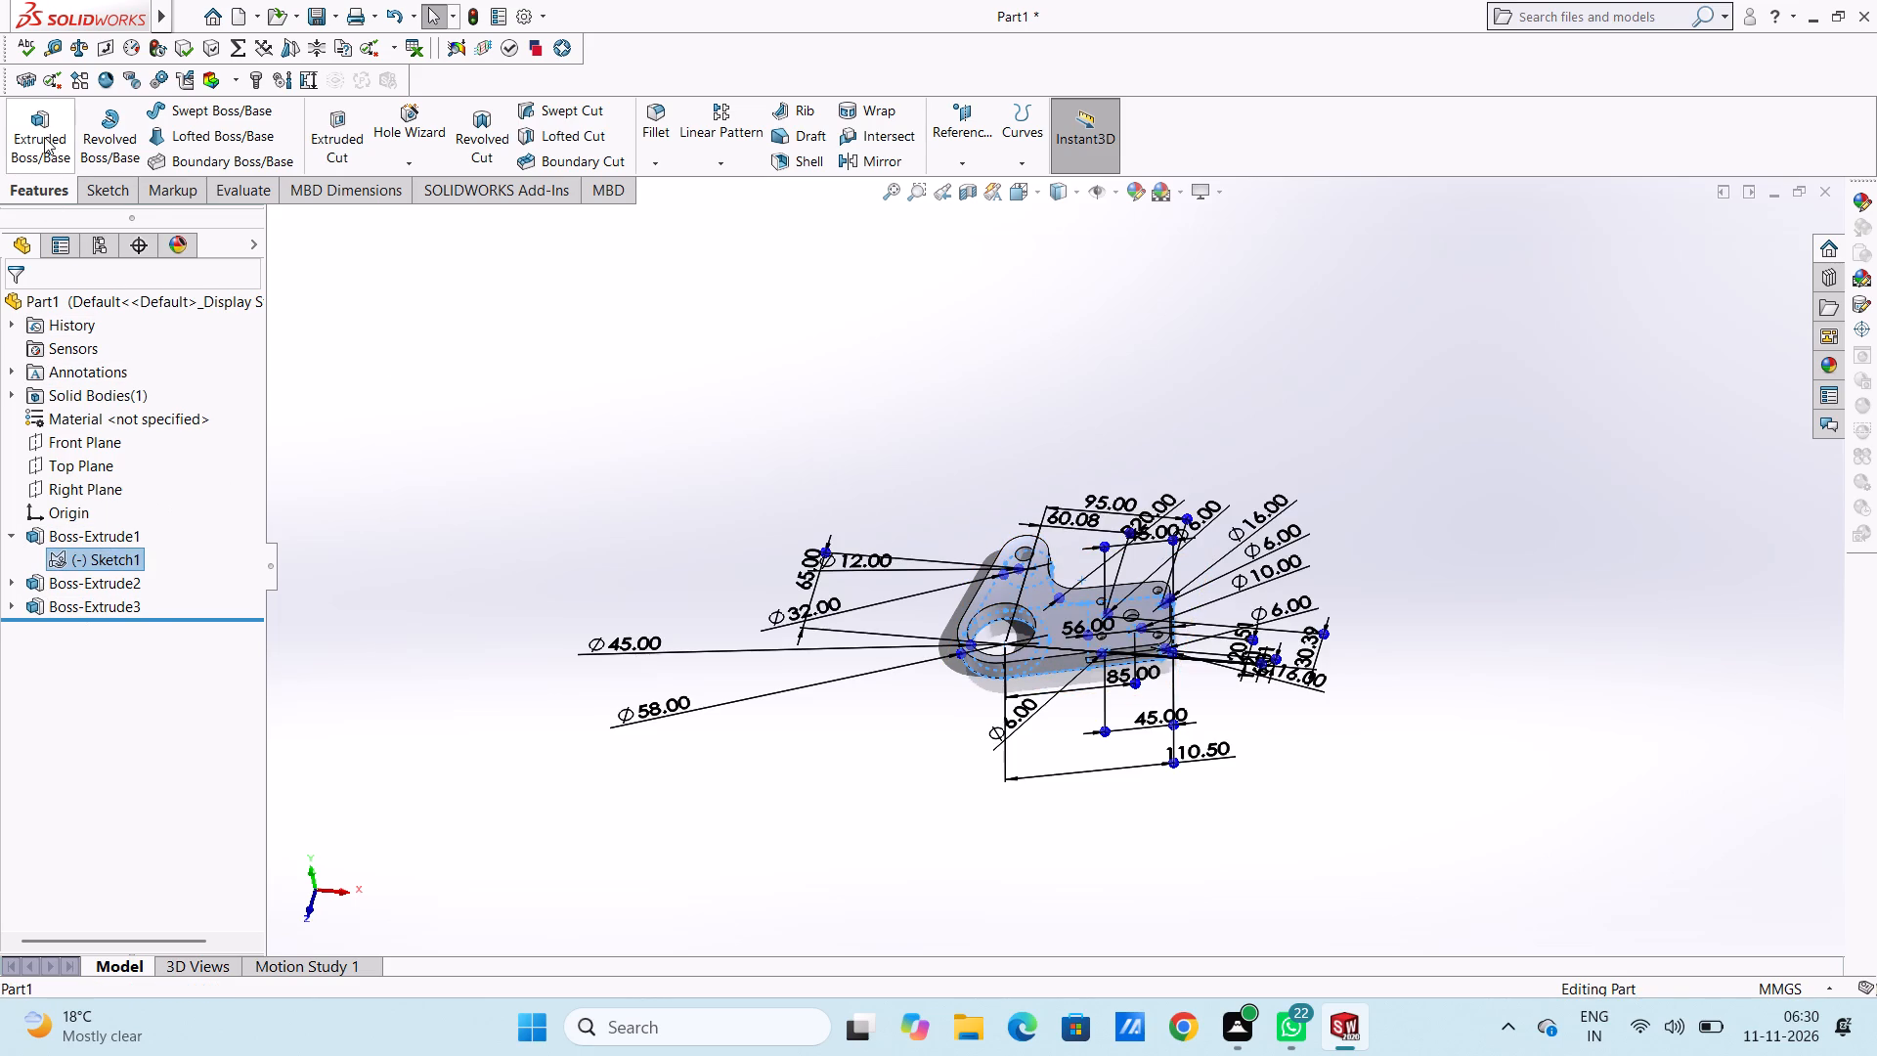
{"action": "left_click", "coordinate": [44, 134]}
{"action": "scroll", "coordinate": [1057, 634], "scroll_direction": "down", "scroll_amount": 5}
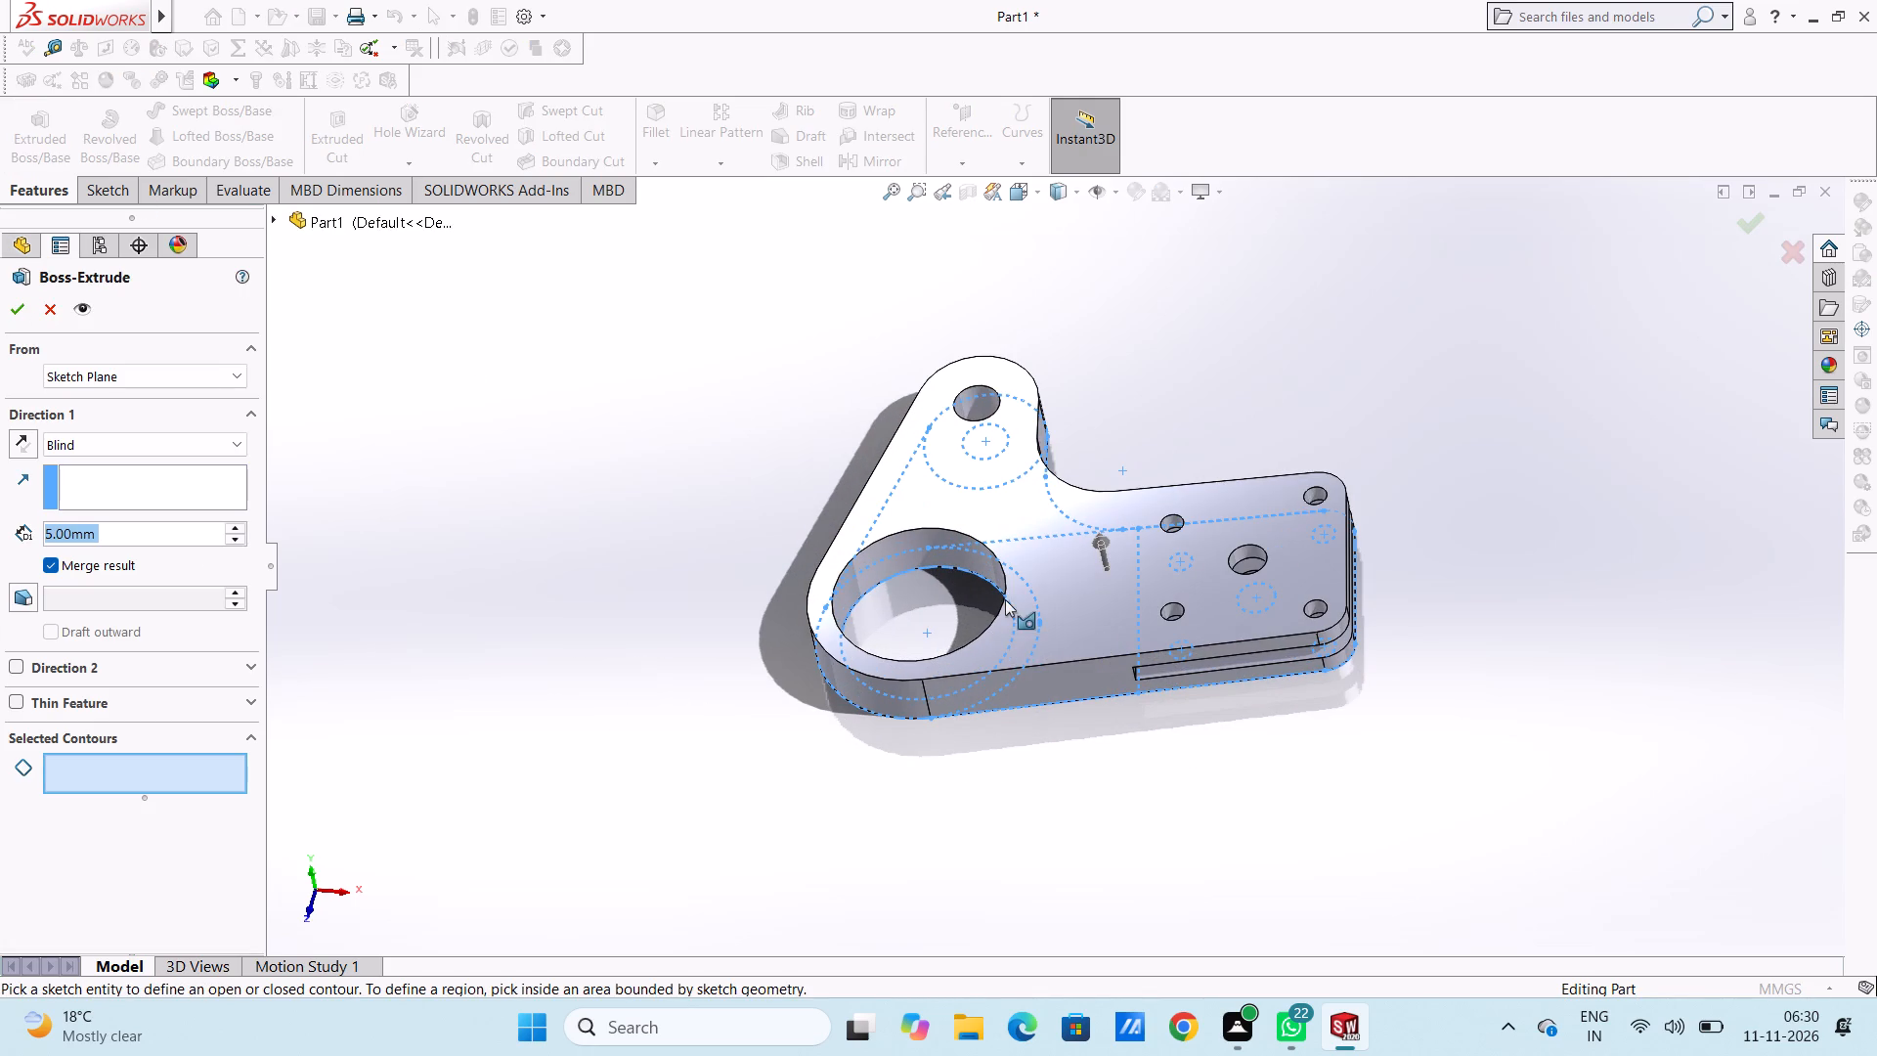
{"action": "left_click", "coordinate": [1022, 609]}
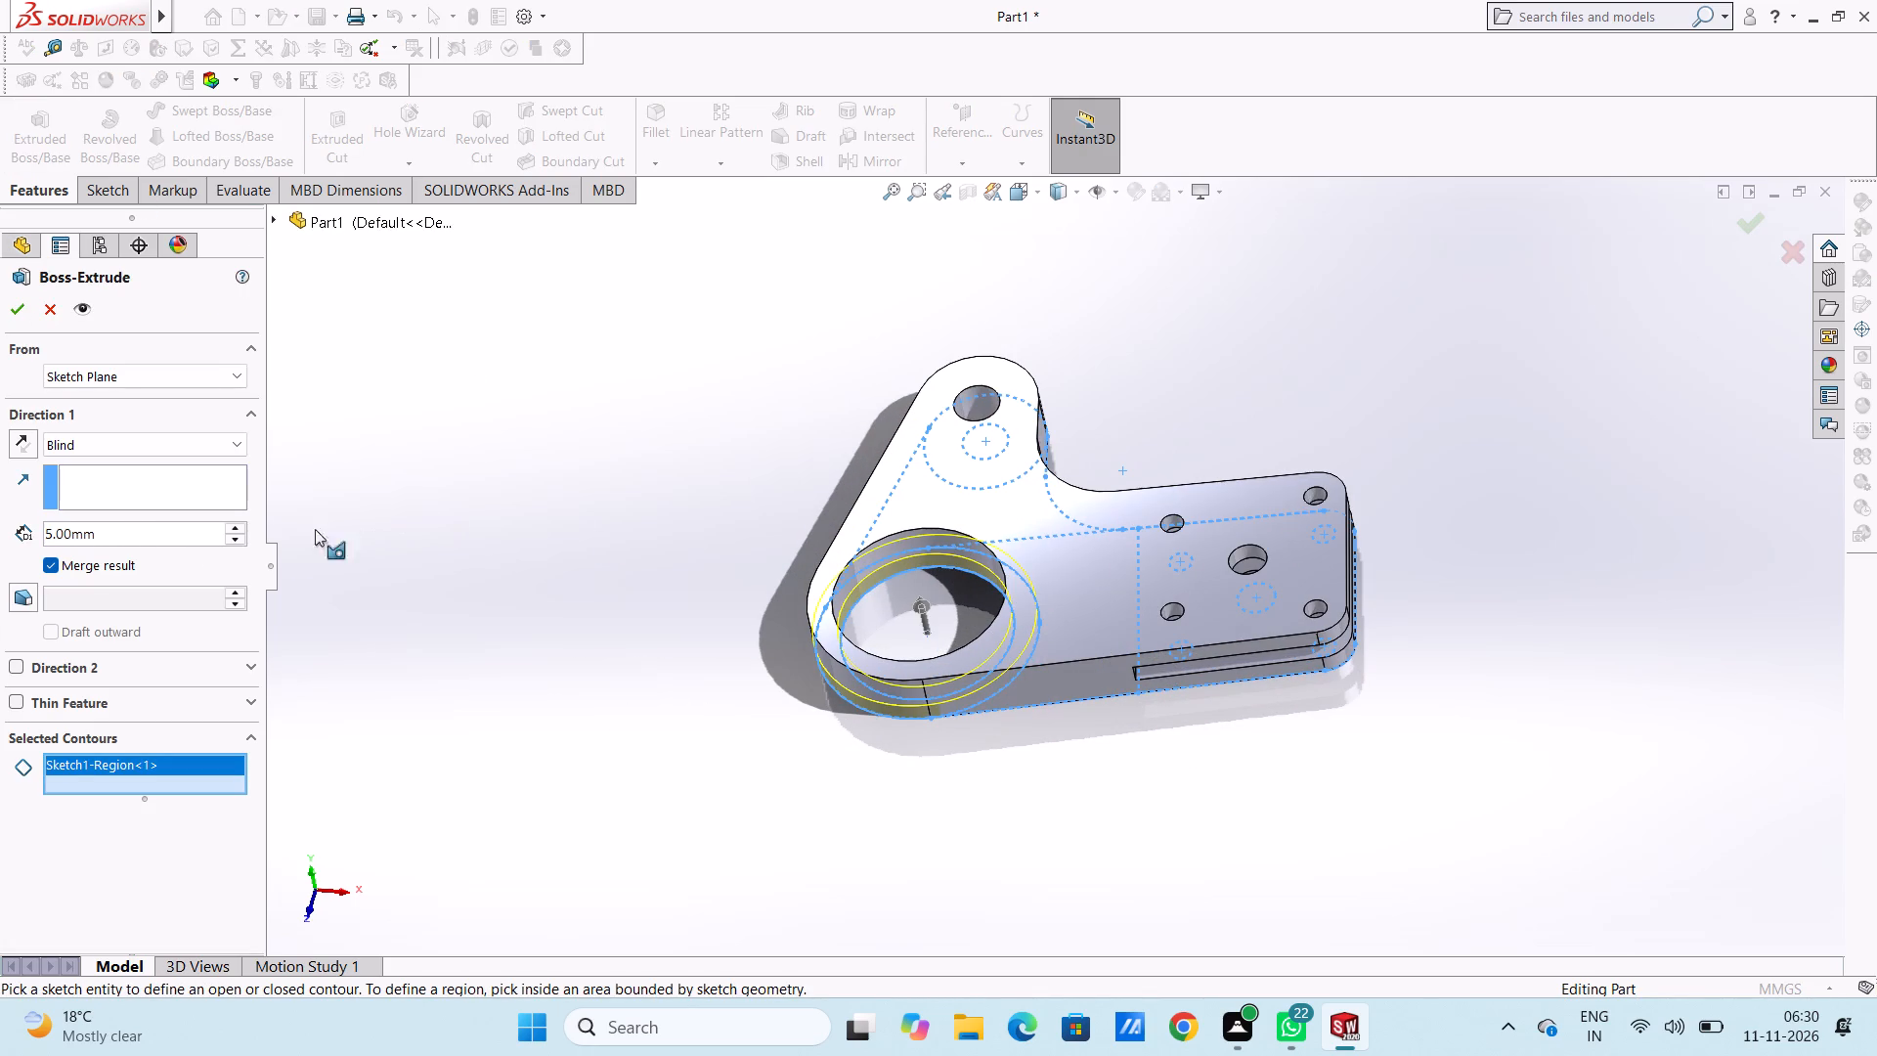
{"action": "double_click", "coordinate": [157, 532]}
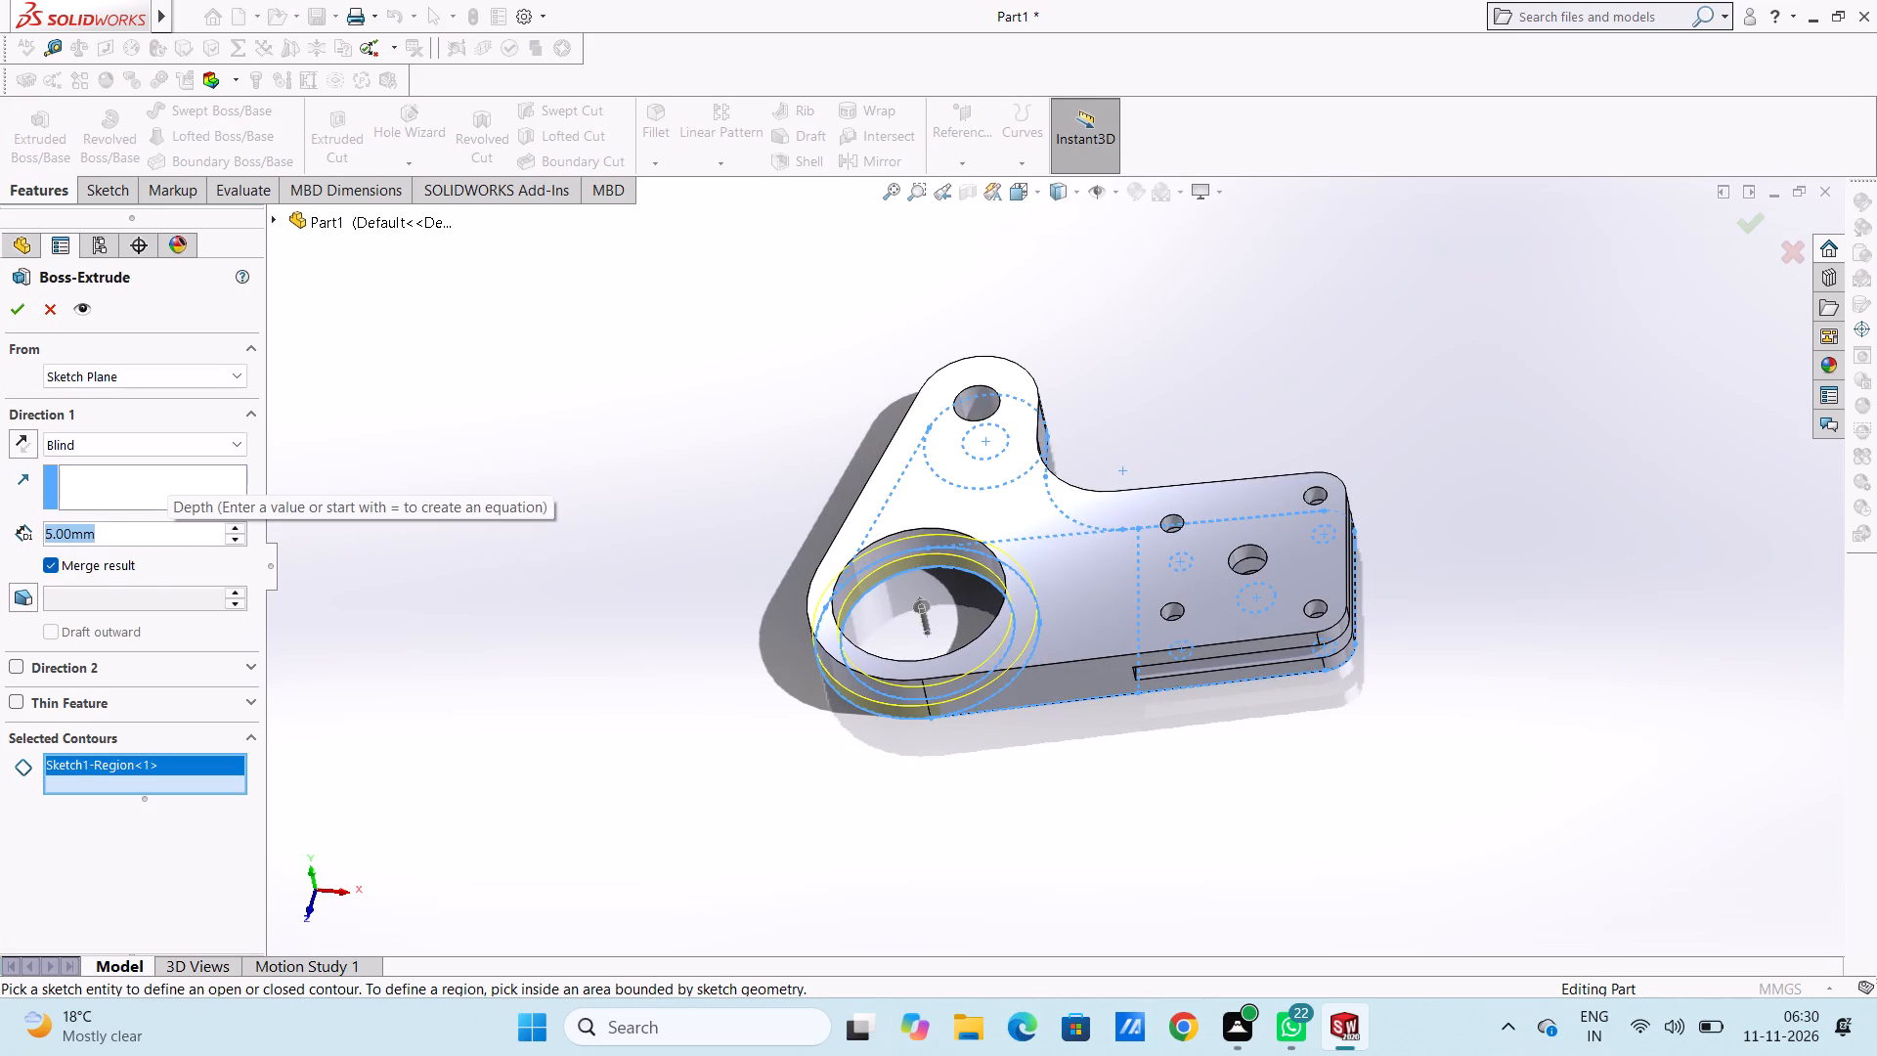
{"action": "key", "text": "8"}
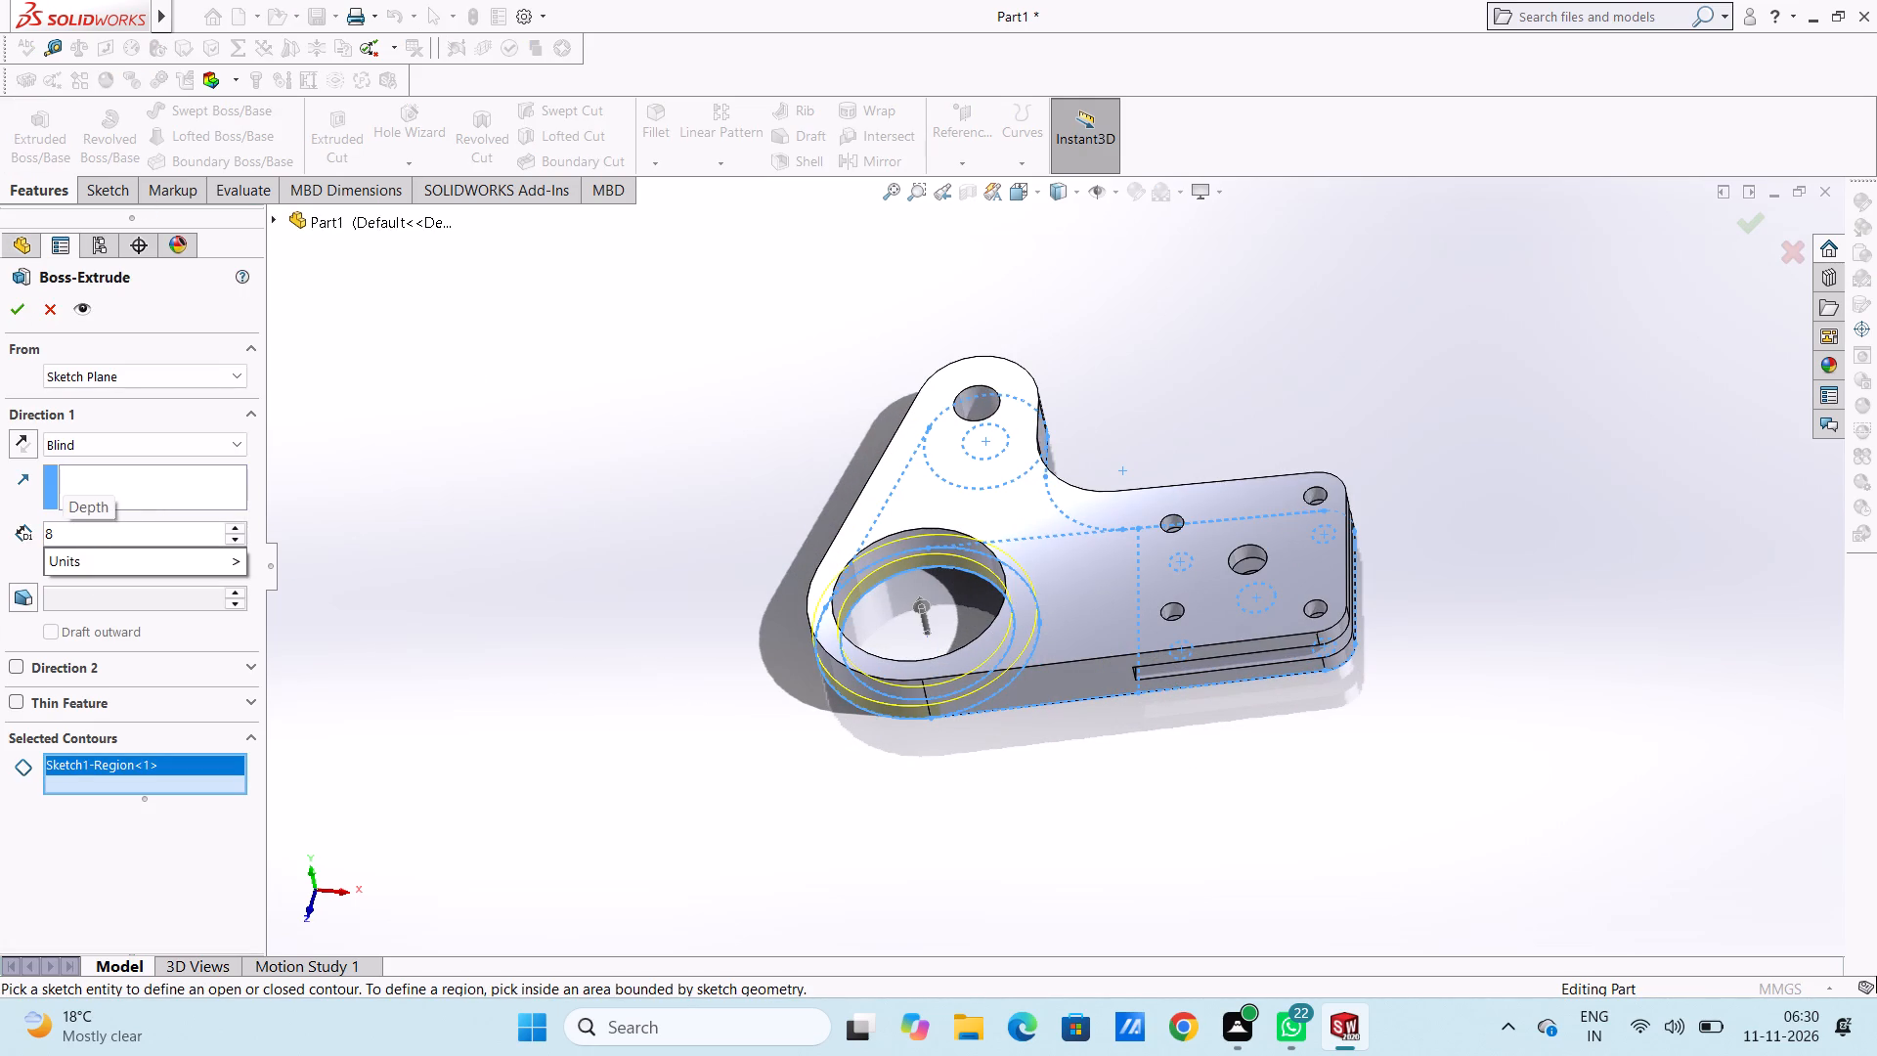
{"action": "key", "text": "6"}
{"action": "key", "text": "BackSpace"}
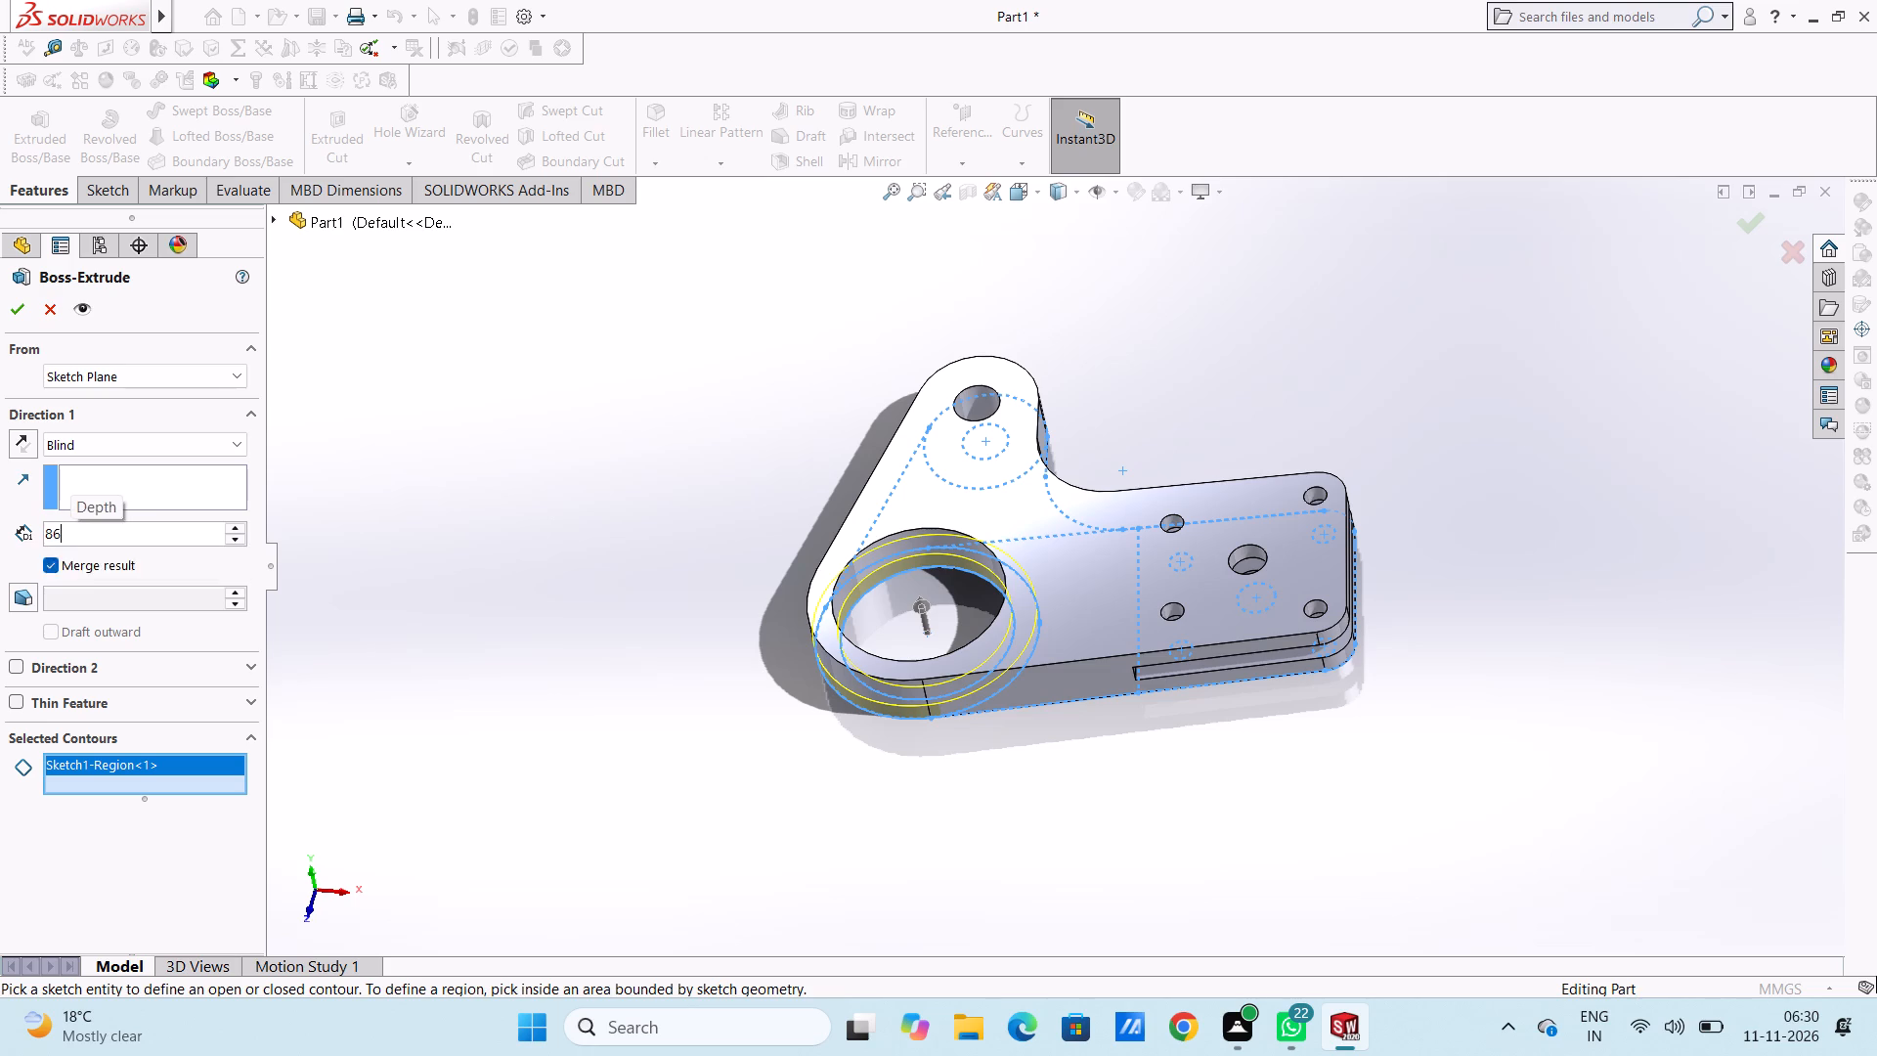
{"action": "key", "text": "BackSpace"}
{"action": "type", "text": "96"}
{"action": "key", "text": "Return"}
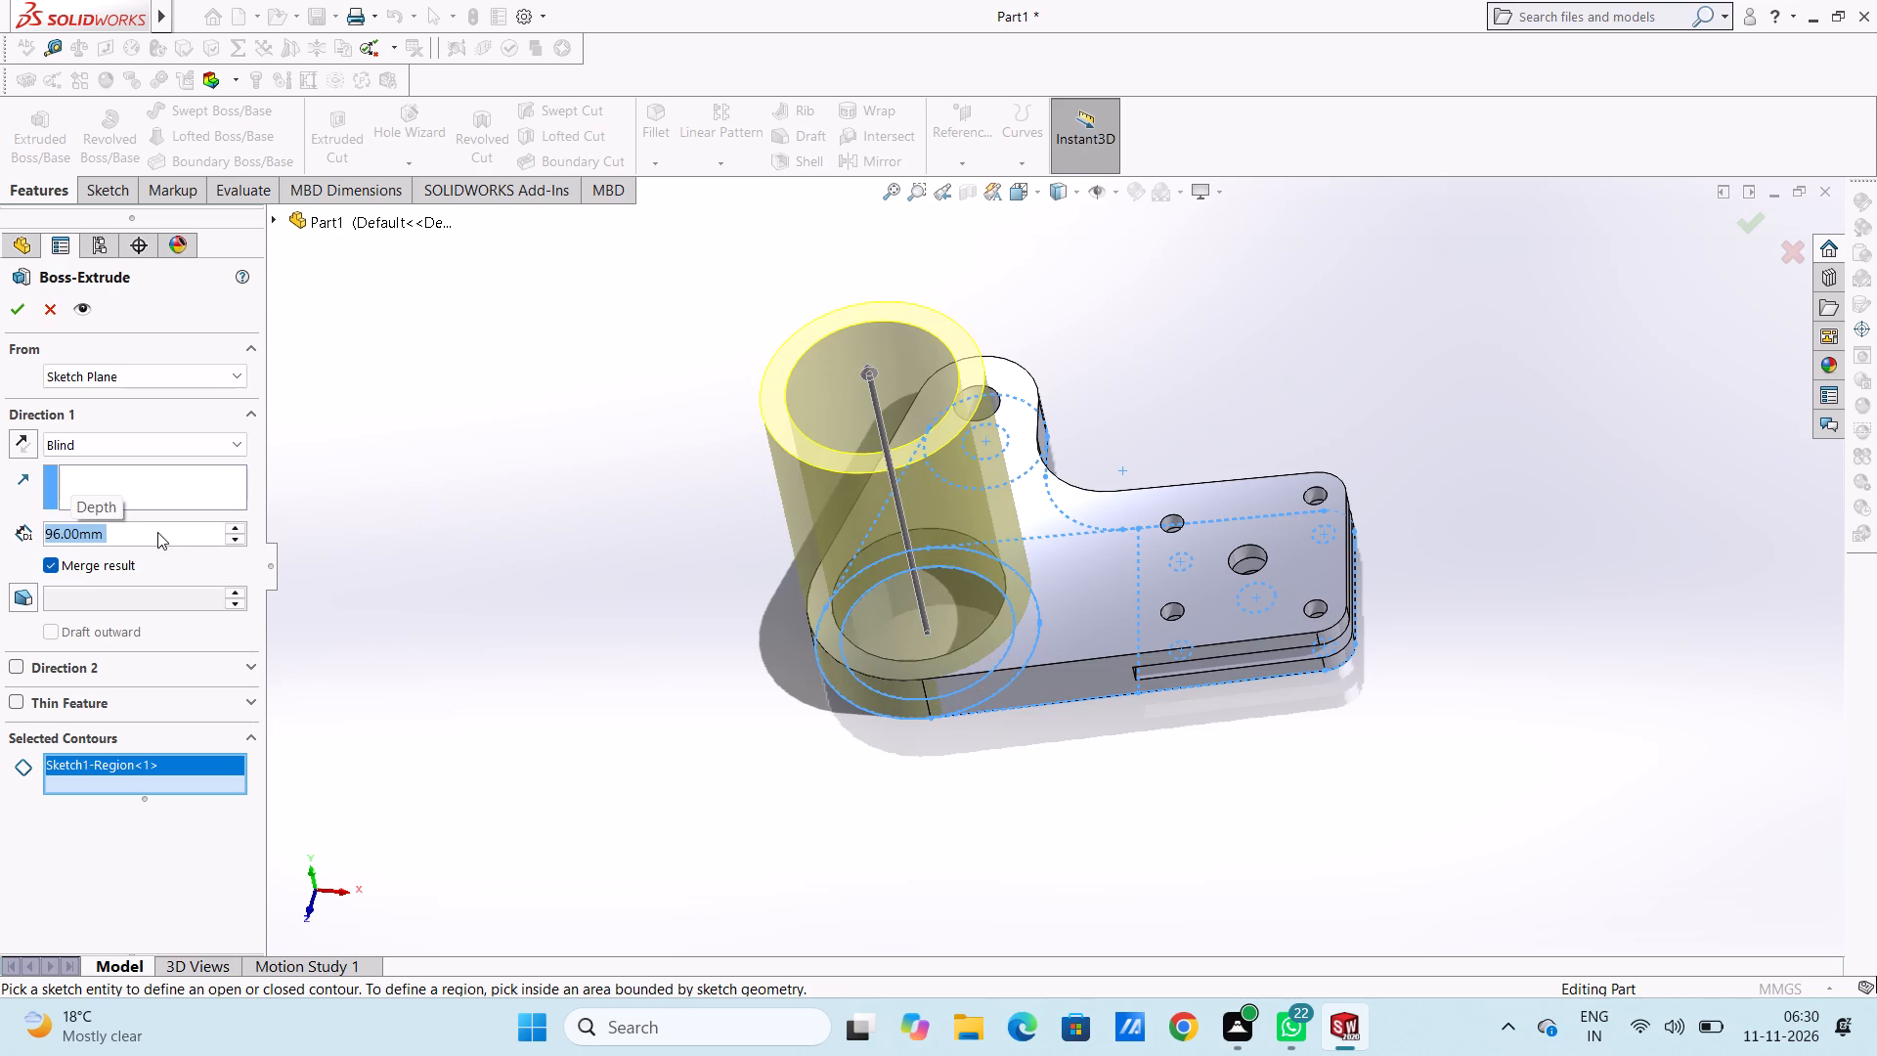
{"action": "scroll", "coordinate": [575, 414], "scroll_direction": "up", "scroll_amount": 2}
{"action": "middle_click_drag", "start_coordinate": [779, 577], "coordinate": [808, 413]}
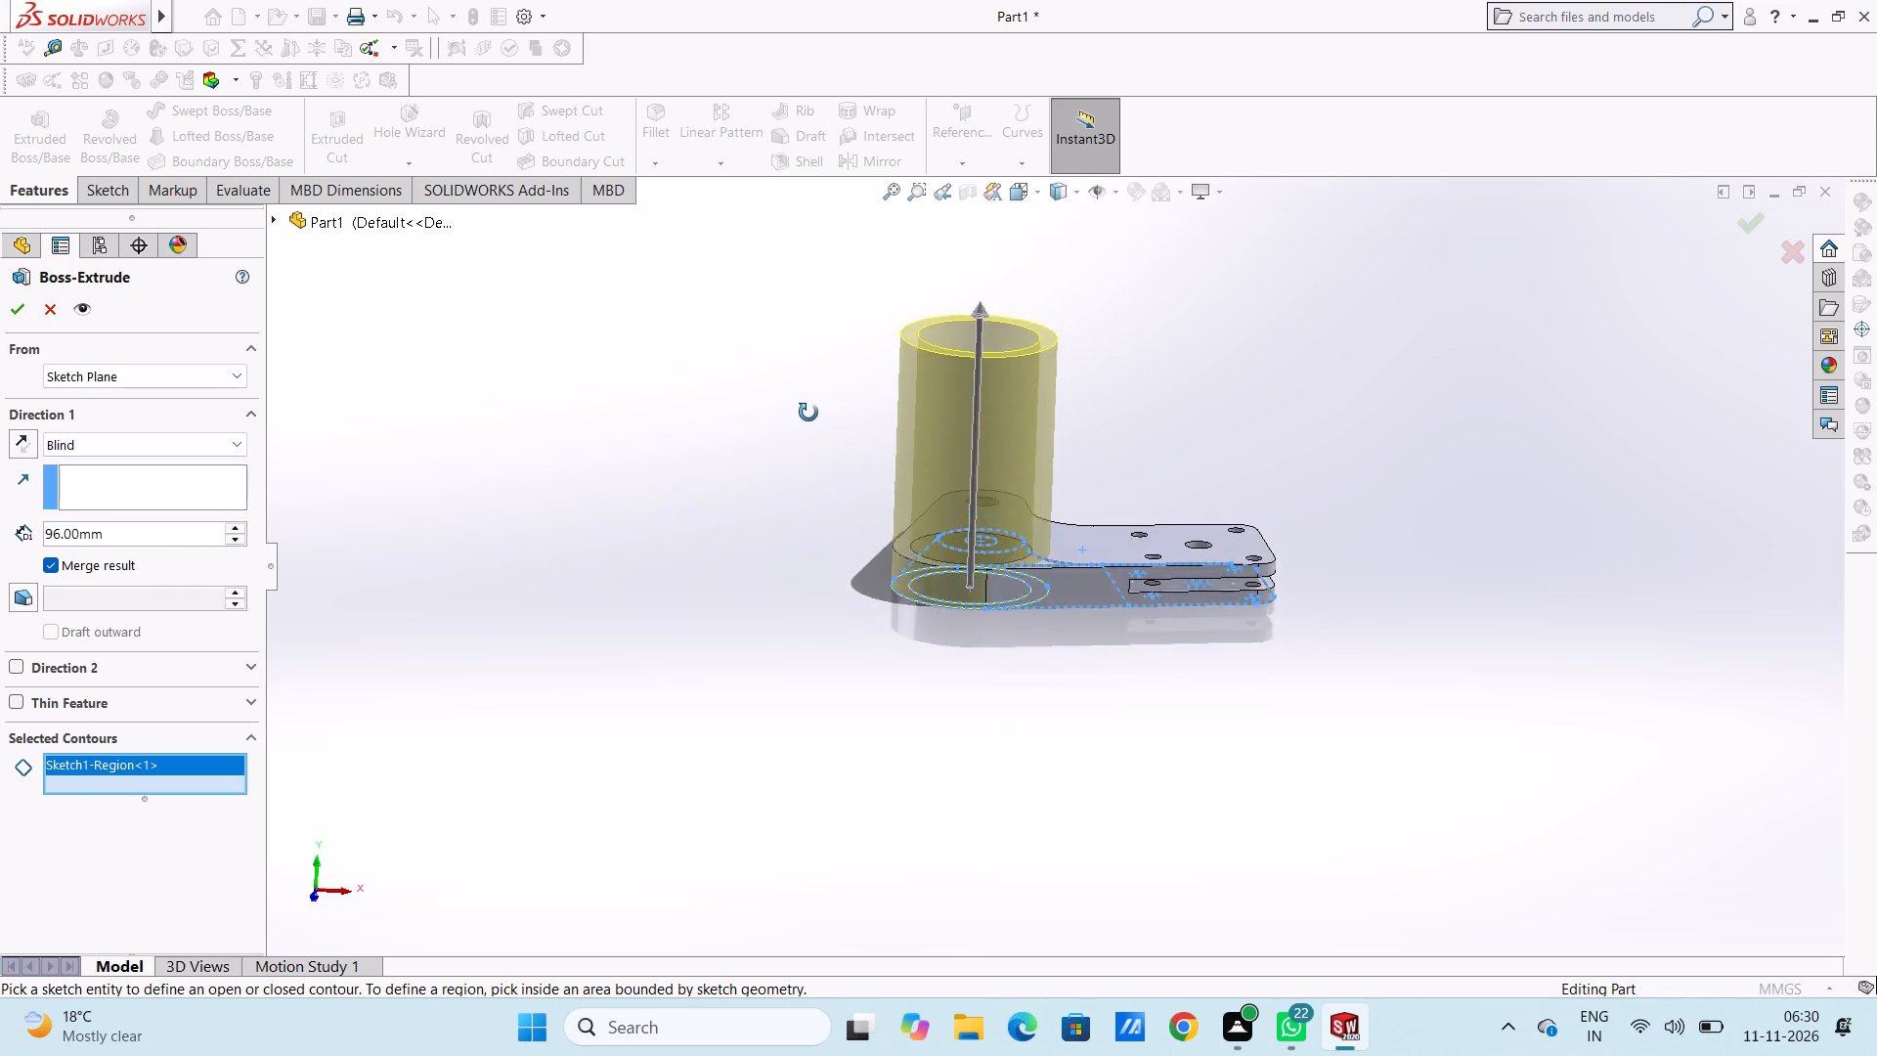
{"action": "middle_click_drag", "start_coordinate": [808, 413], "coordinate": [727, 409]}
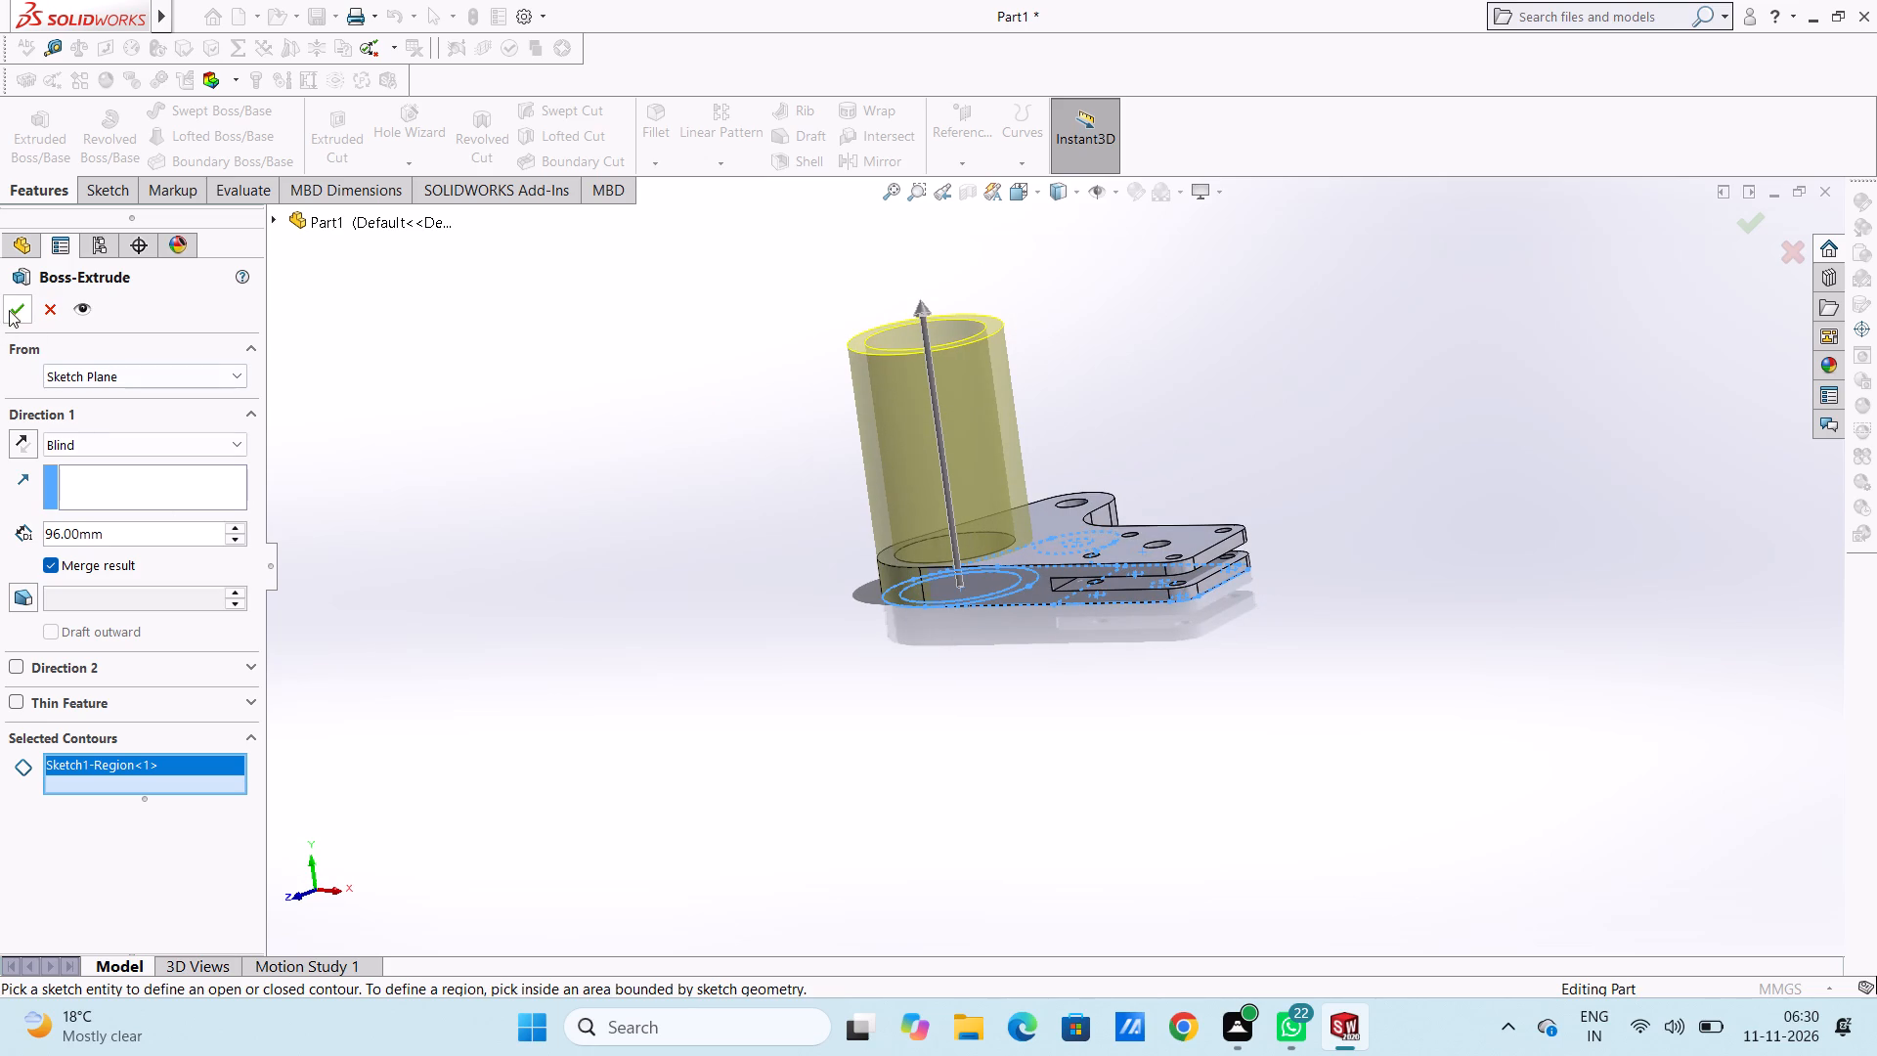
{"action": "left_click", "coordinate": [11, 308]}
{"action": "left_click", "coordinate": [543, 457]}
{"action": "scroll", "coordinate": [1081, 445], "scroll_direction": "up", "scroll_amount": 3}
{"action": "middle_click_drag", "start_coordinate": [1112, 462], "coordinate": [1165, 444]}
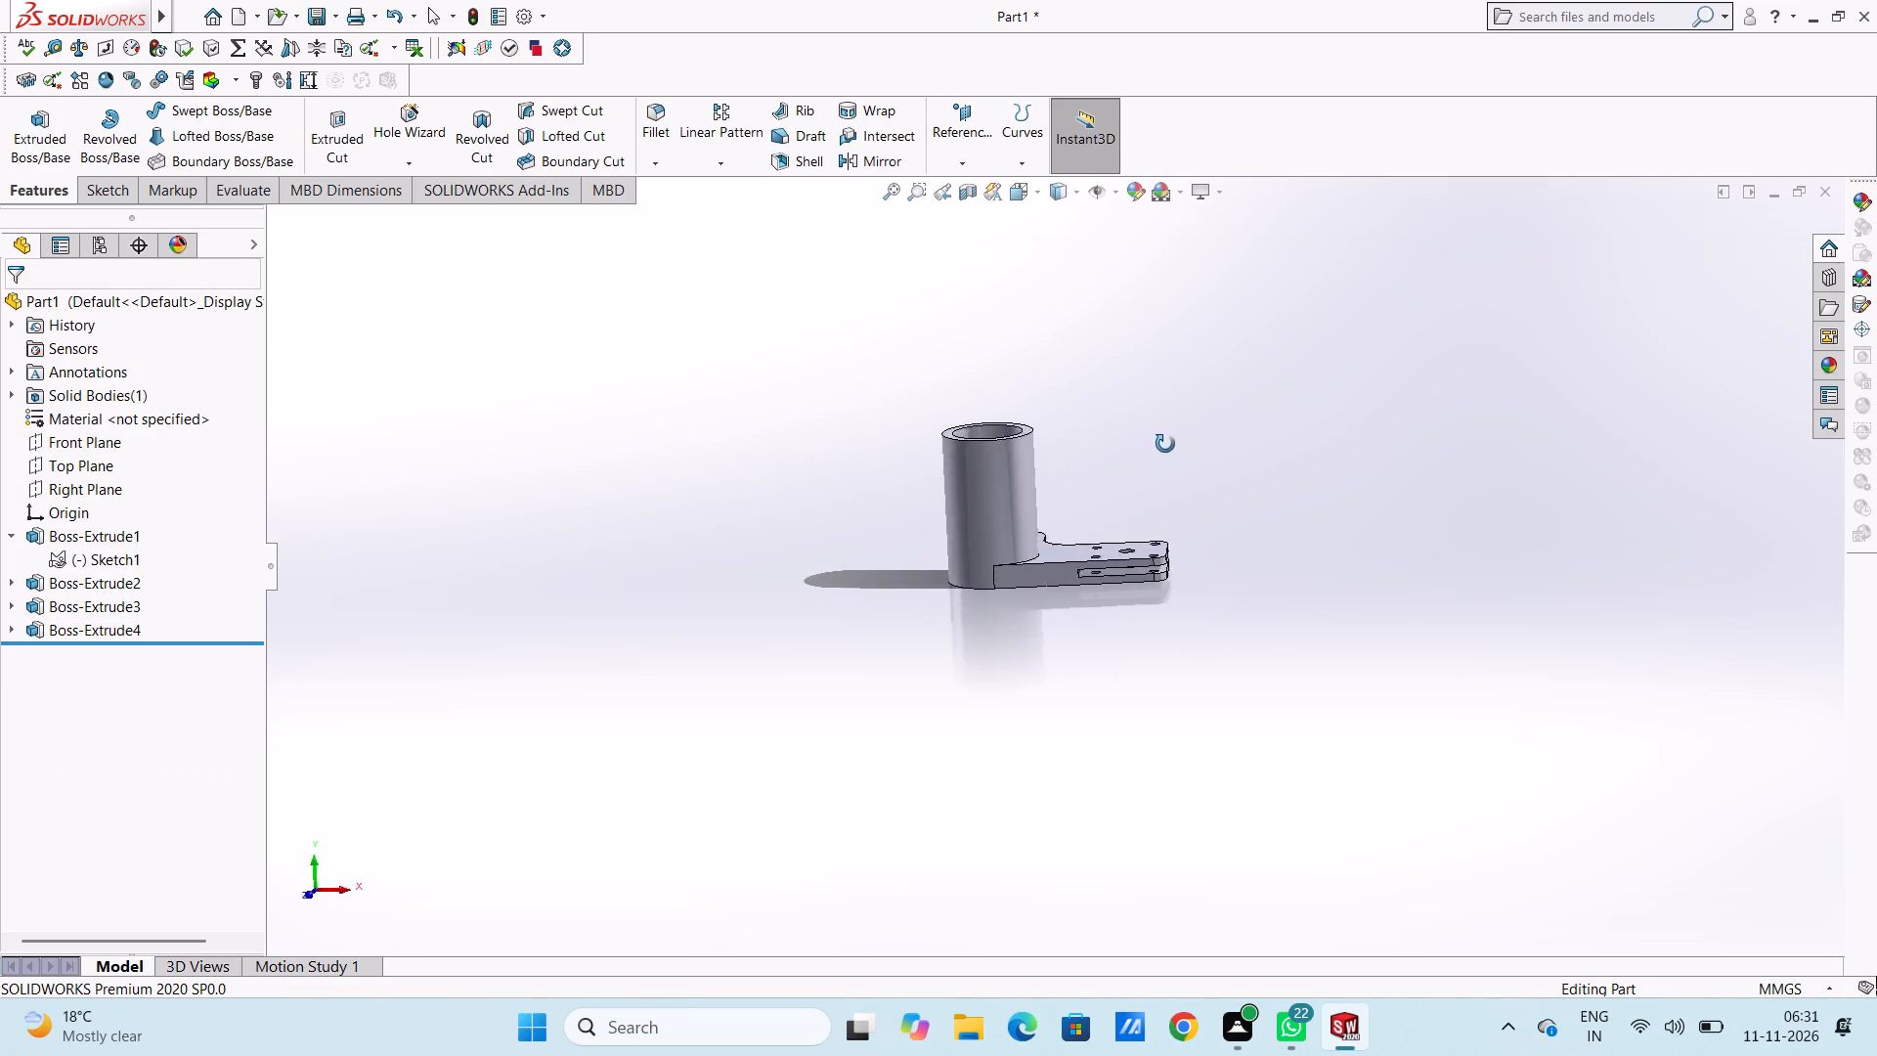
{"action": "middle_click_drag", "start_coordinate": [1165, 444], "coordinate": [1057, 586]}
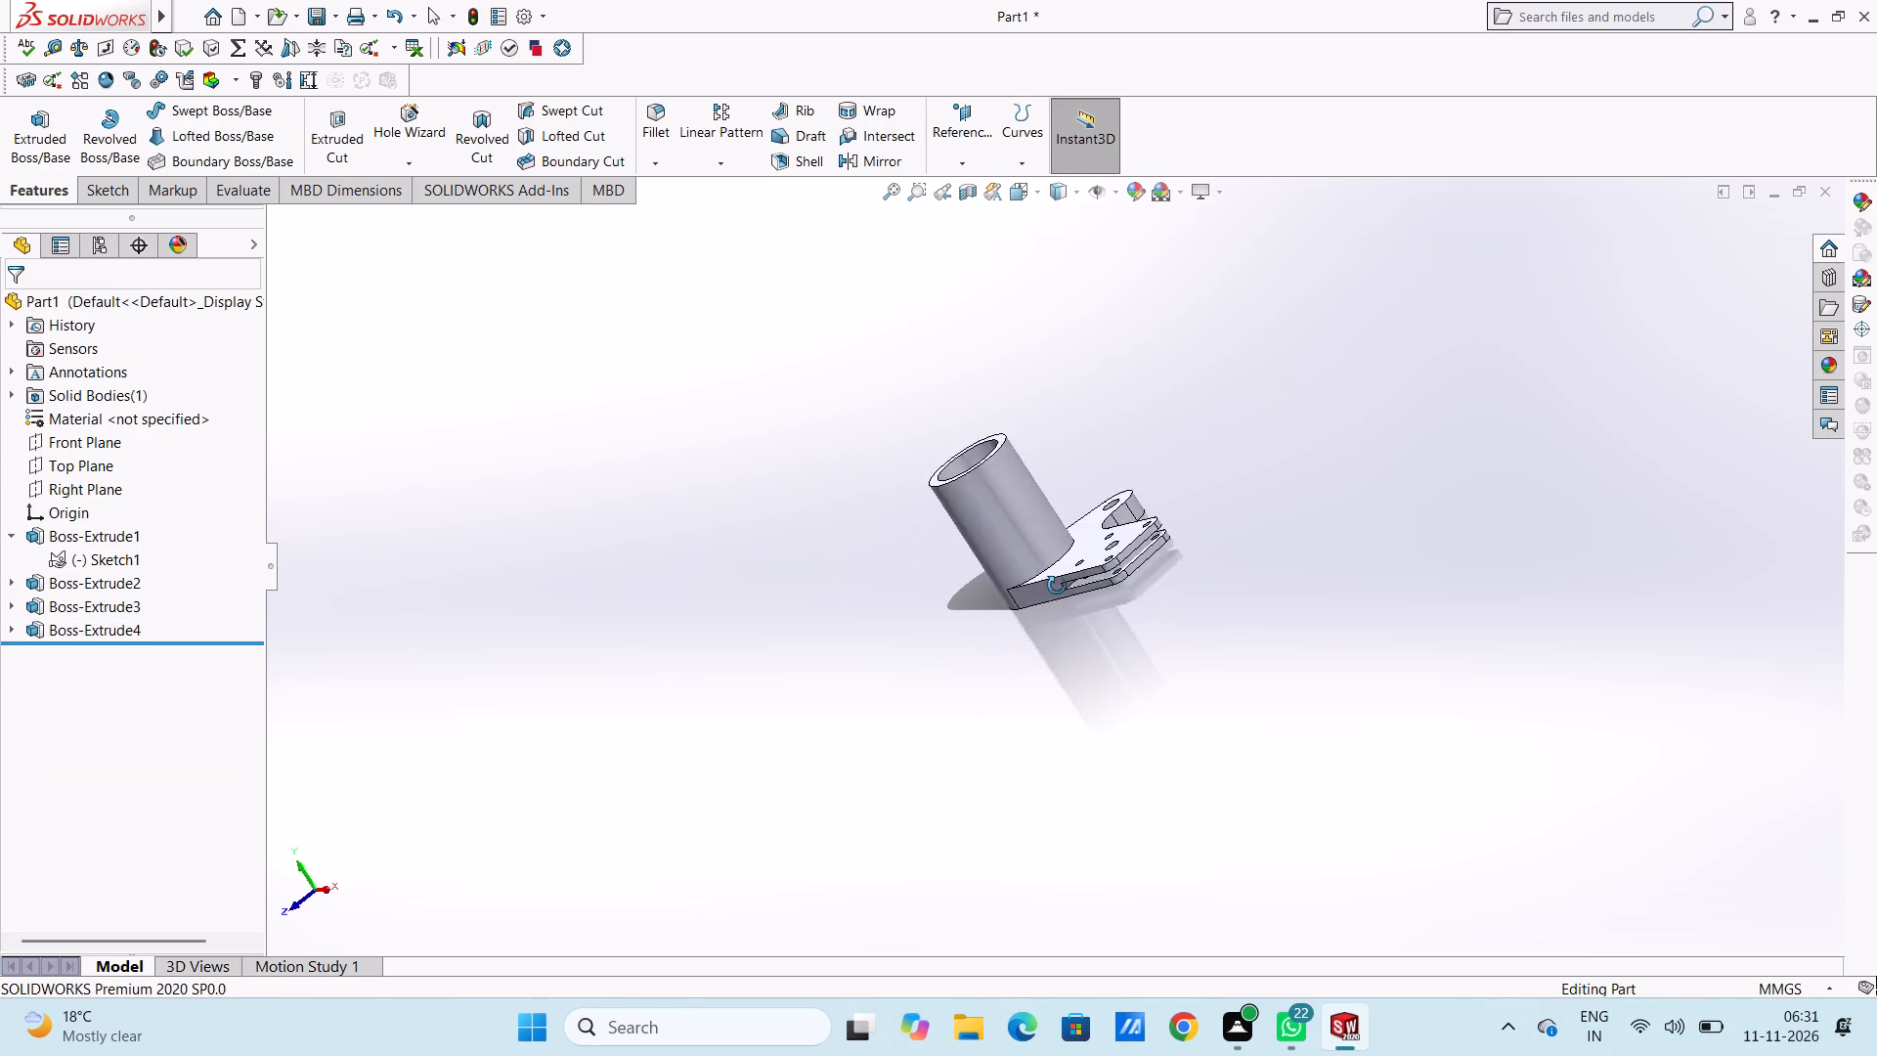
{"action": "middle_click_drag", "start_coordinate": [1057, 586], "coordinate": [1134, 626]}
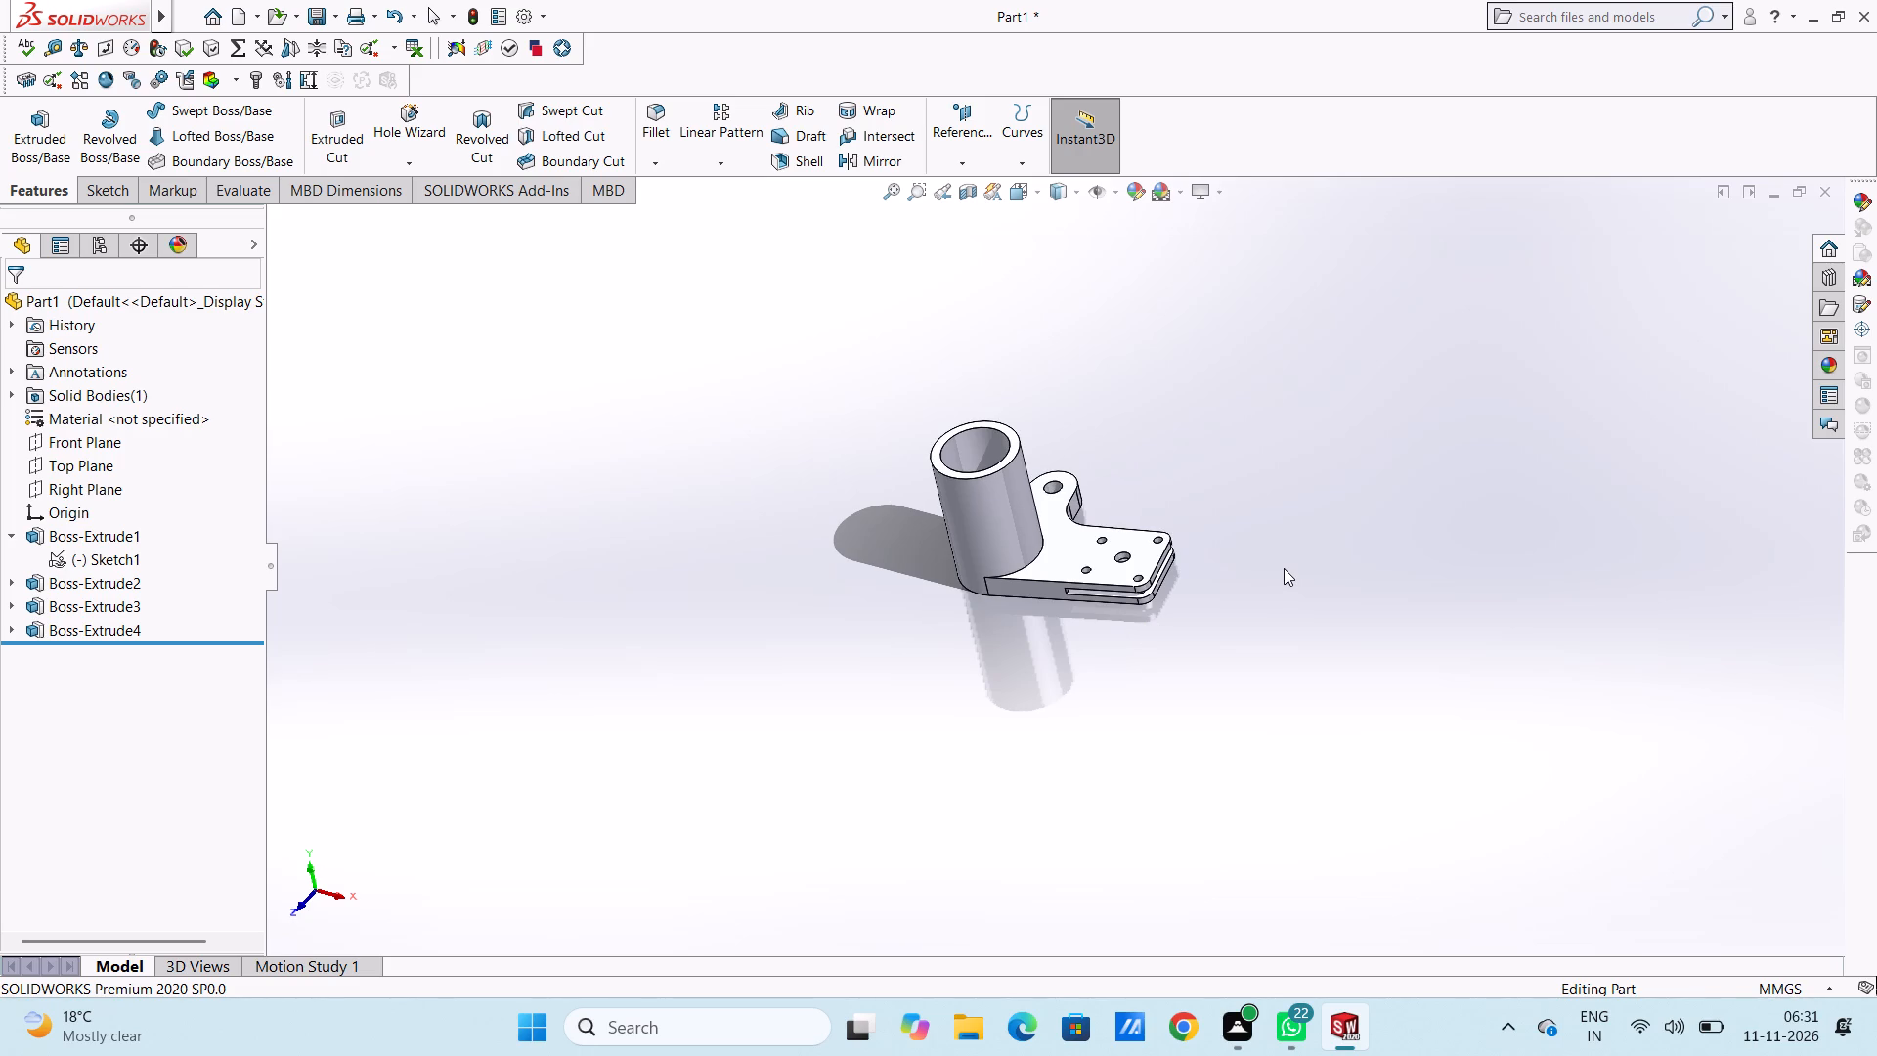
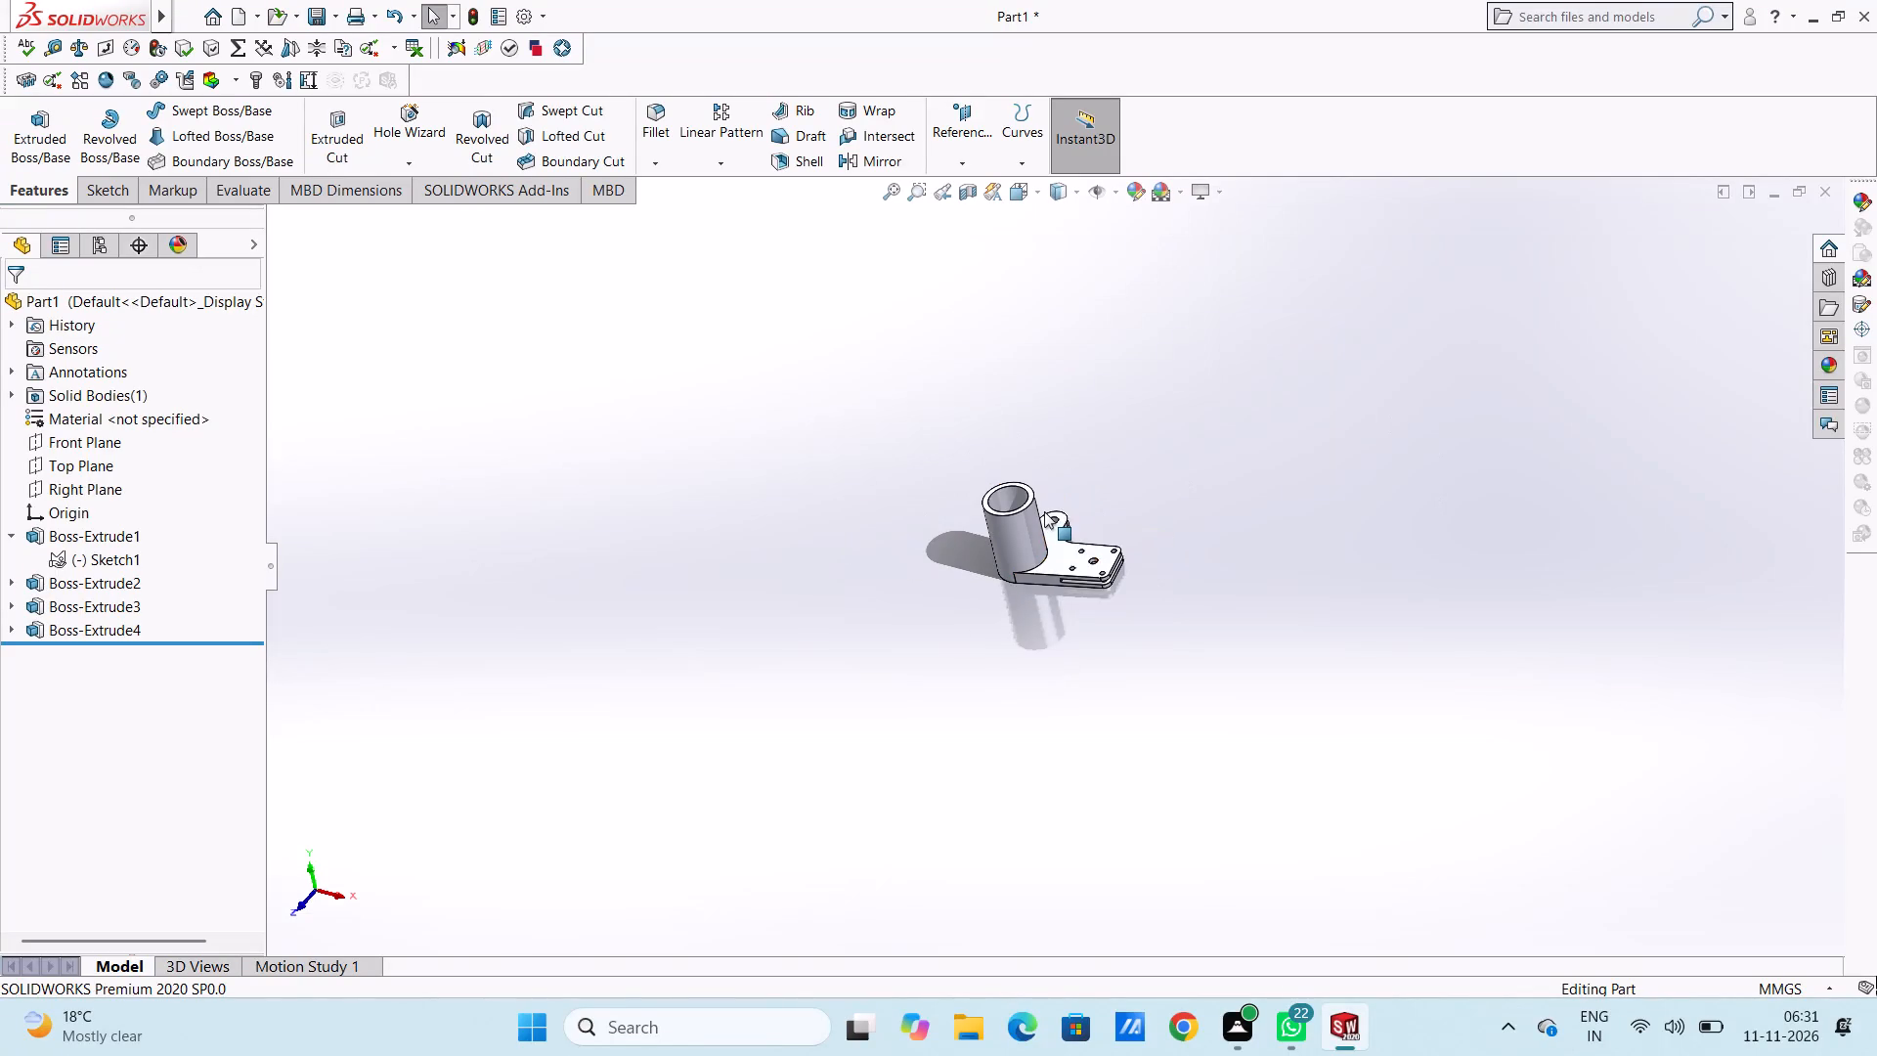
Examine the bracket with its tubular boss from above, the side and below, including the slotted arm end.
{"action": "scroll", "coordinate": [1081, 483], "scroll_direction": "down", "scroll_amount": 3}
{"action": "middle_click_drag", "start_coordinate": [1107, 514], "coordinate": [1103, 422]}
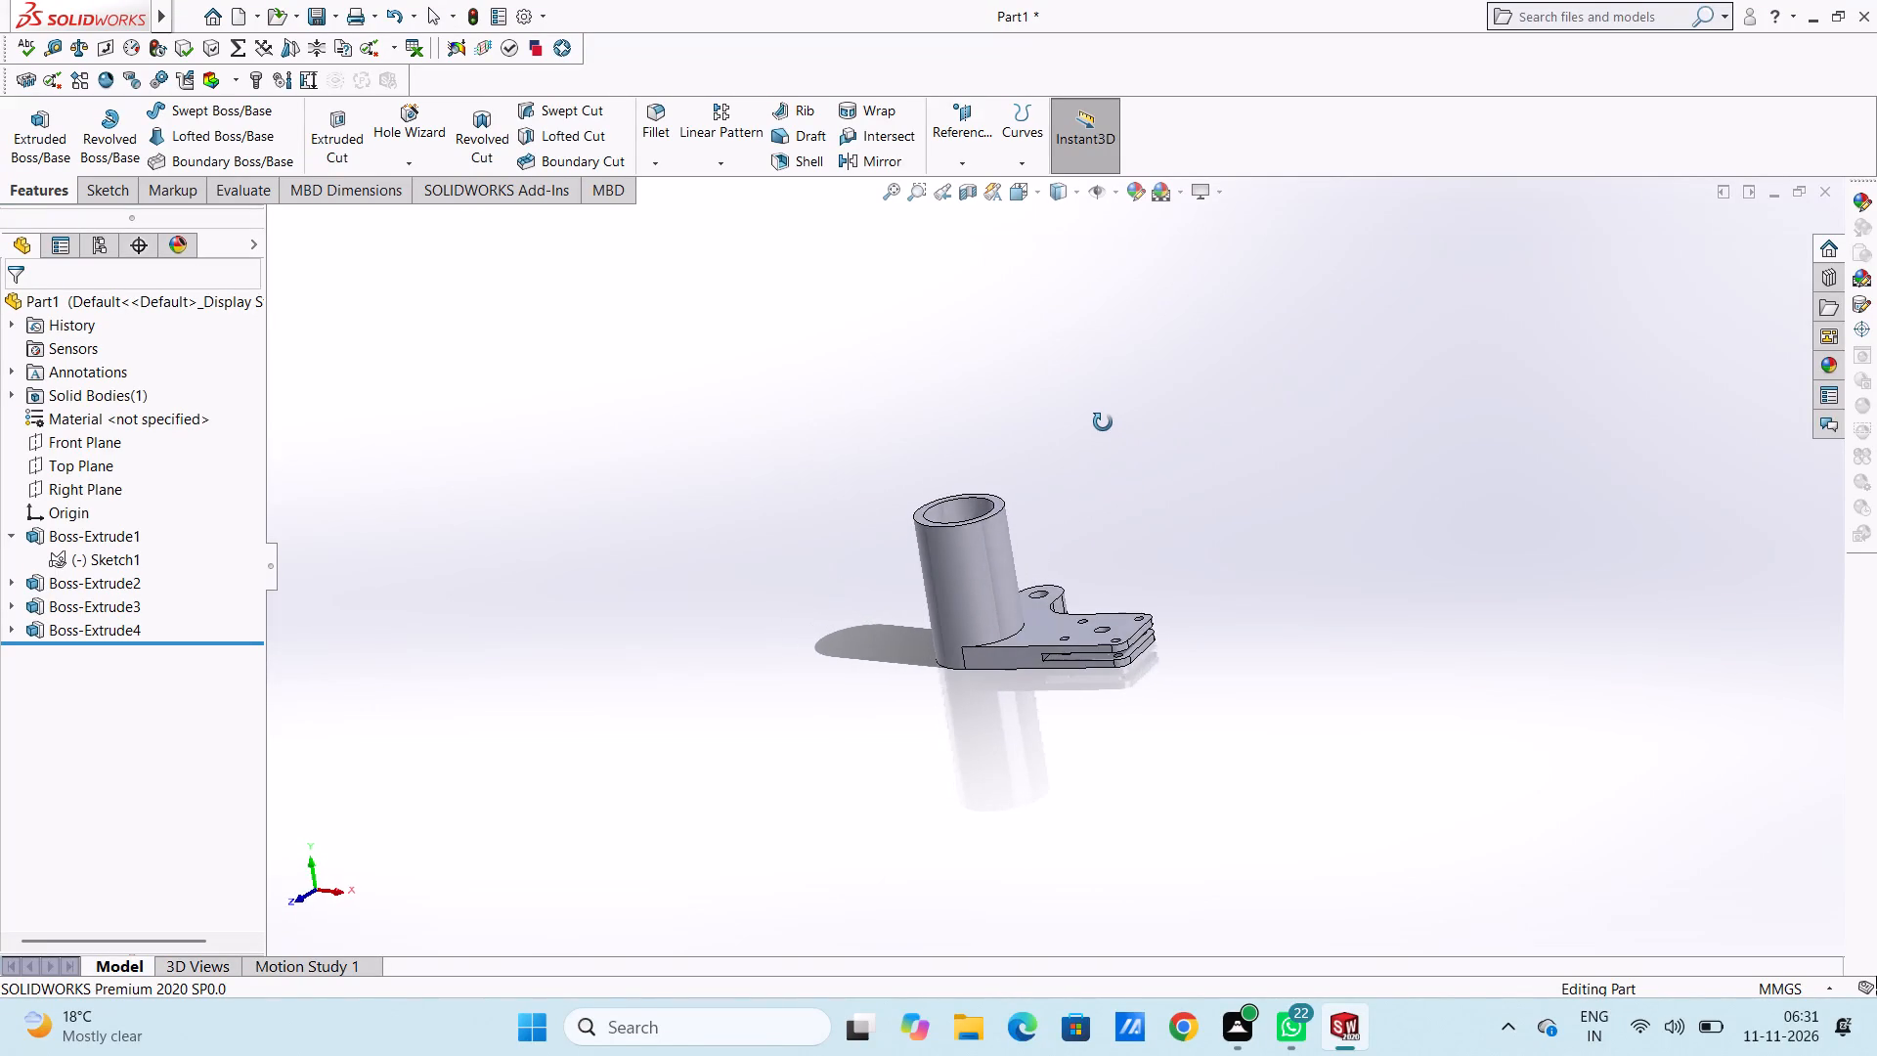
{"action": "middle_click_drag", "start_coordinate": [1103, 422], "coordinate": [1118, 422]}
{"action": "middle_click_drag", "start_coordinate": [1113, 488], "coordinate": [1110, 489]}
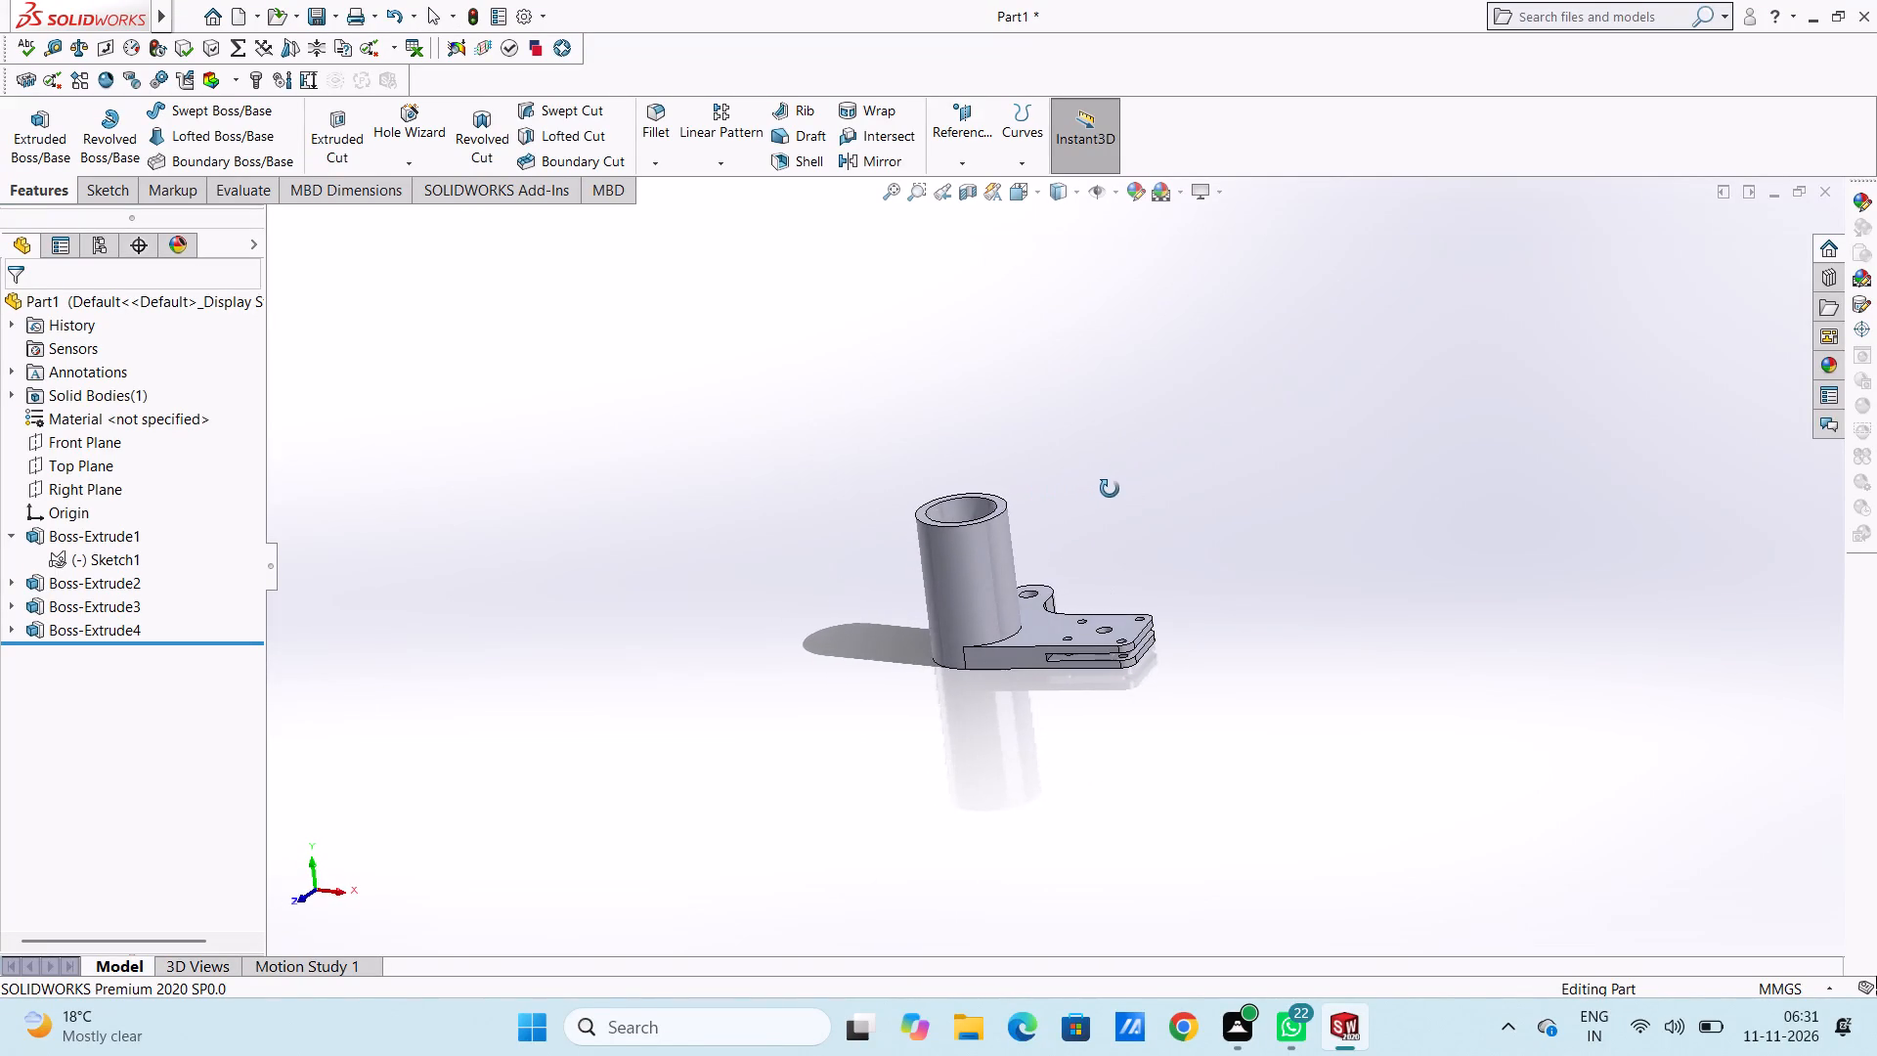
{"action": "middle_click_drag", "start_coordinate": [1110, 489], "coordinate": [1179, 430]}
{"action": "middle_click_drag", "start_coordinate": [1214, 633], "coordinate": [1147, 581]}
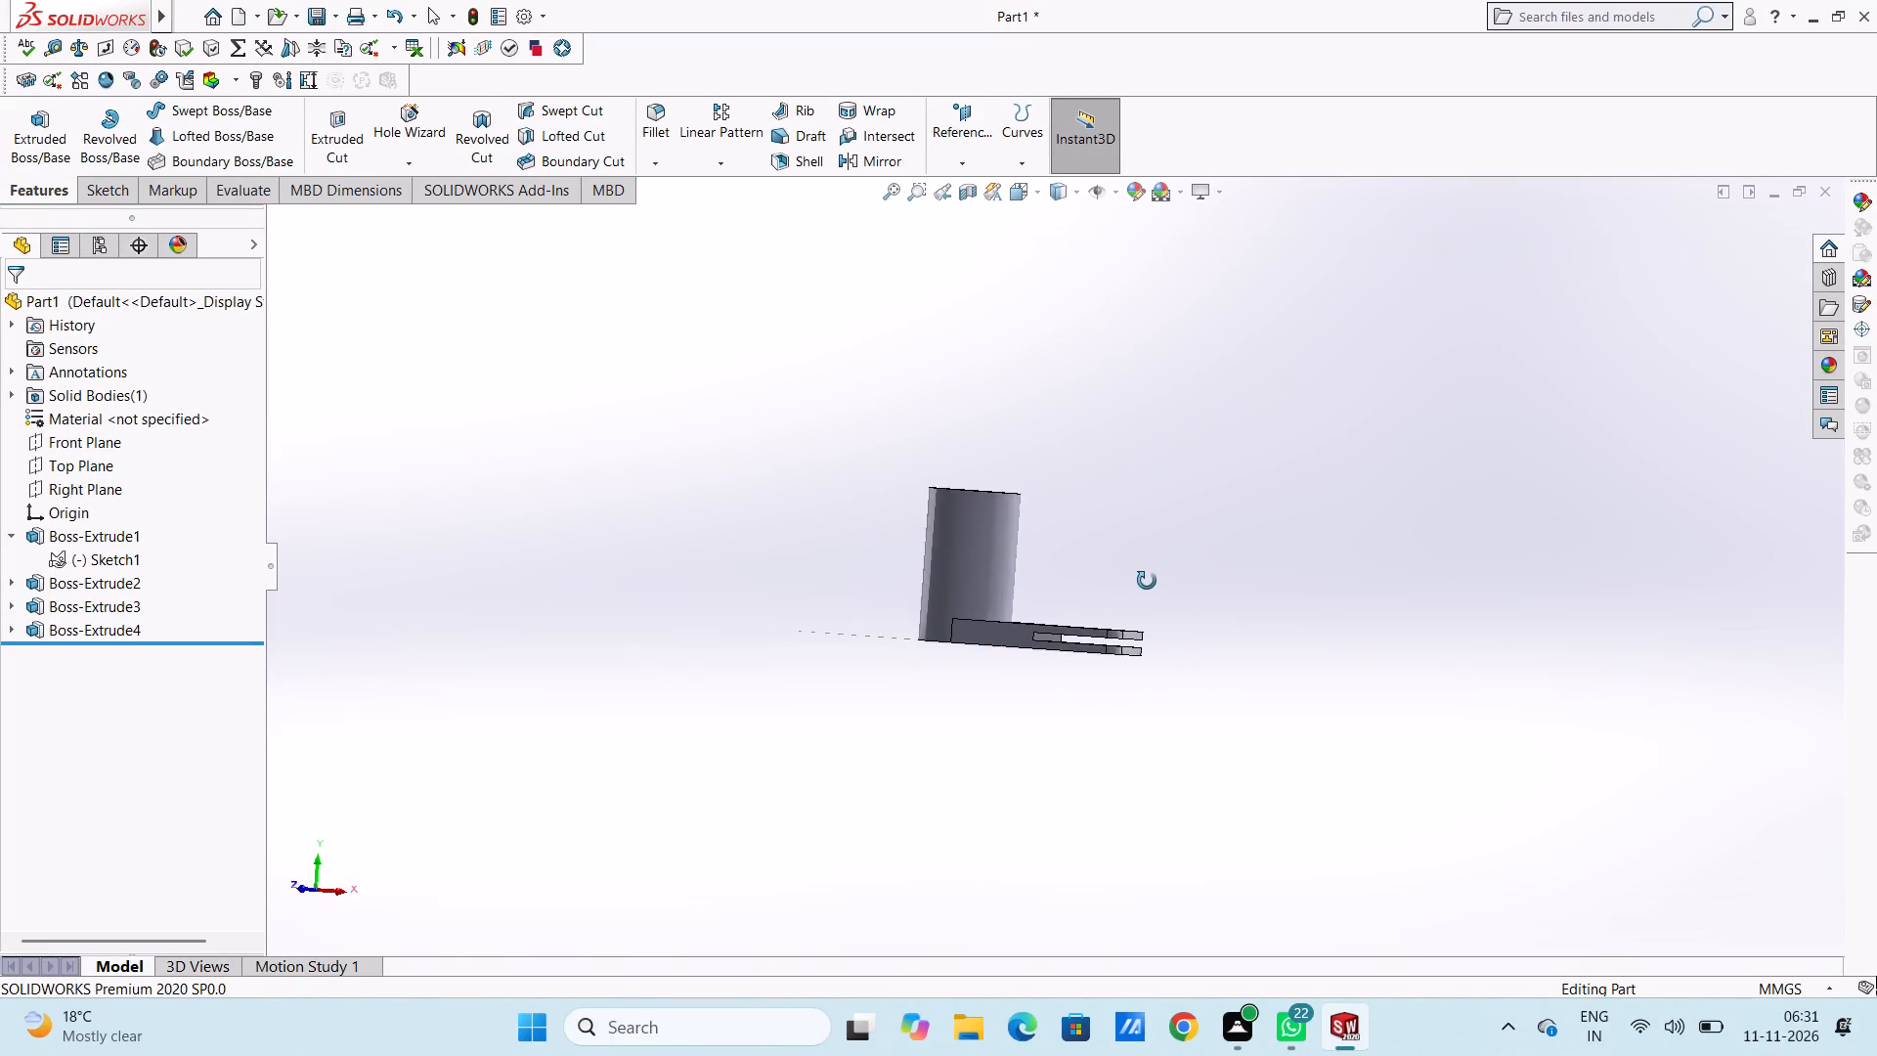
{"action": "middle_click_drag", "start_coordinate": [1147, 581], "coordinate": [1232, 597]}
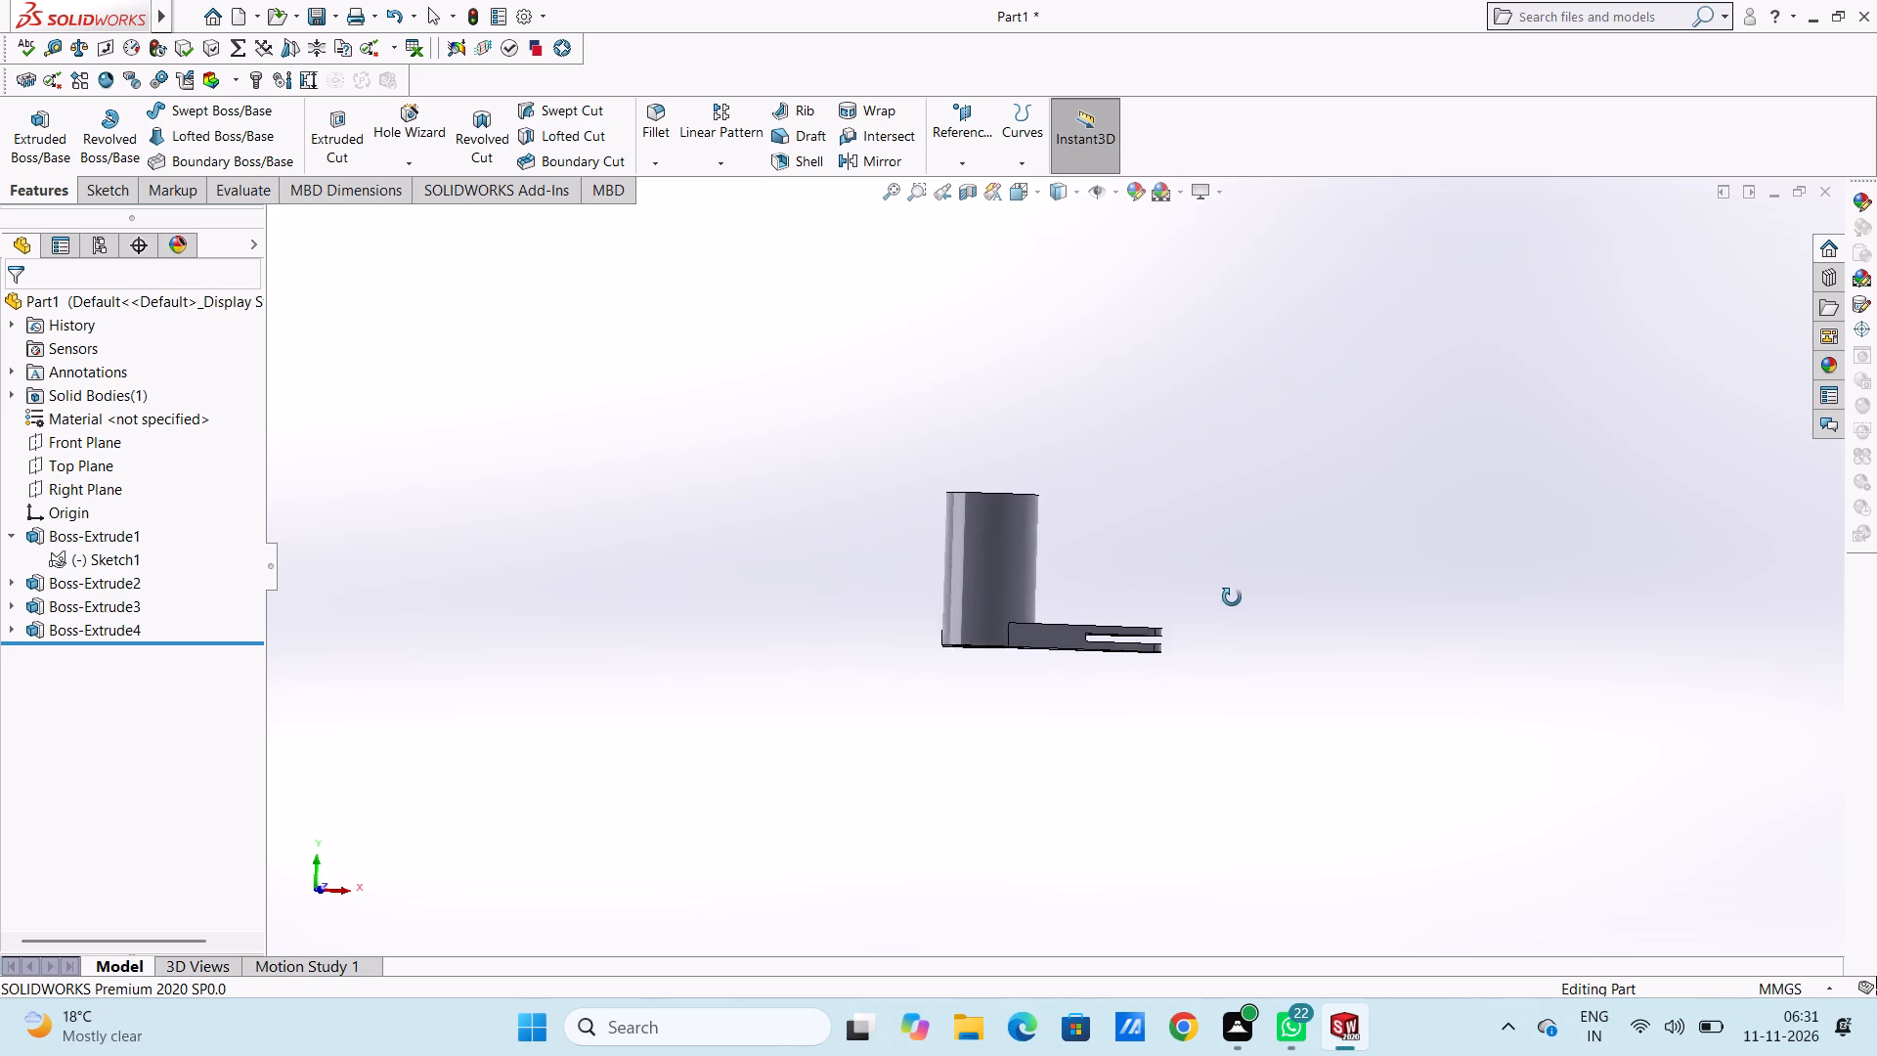
{"action": "middle_click_drag", "start_coordinate": [1232, 597], "coordinate": [1212, 550]}
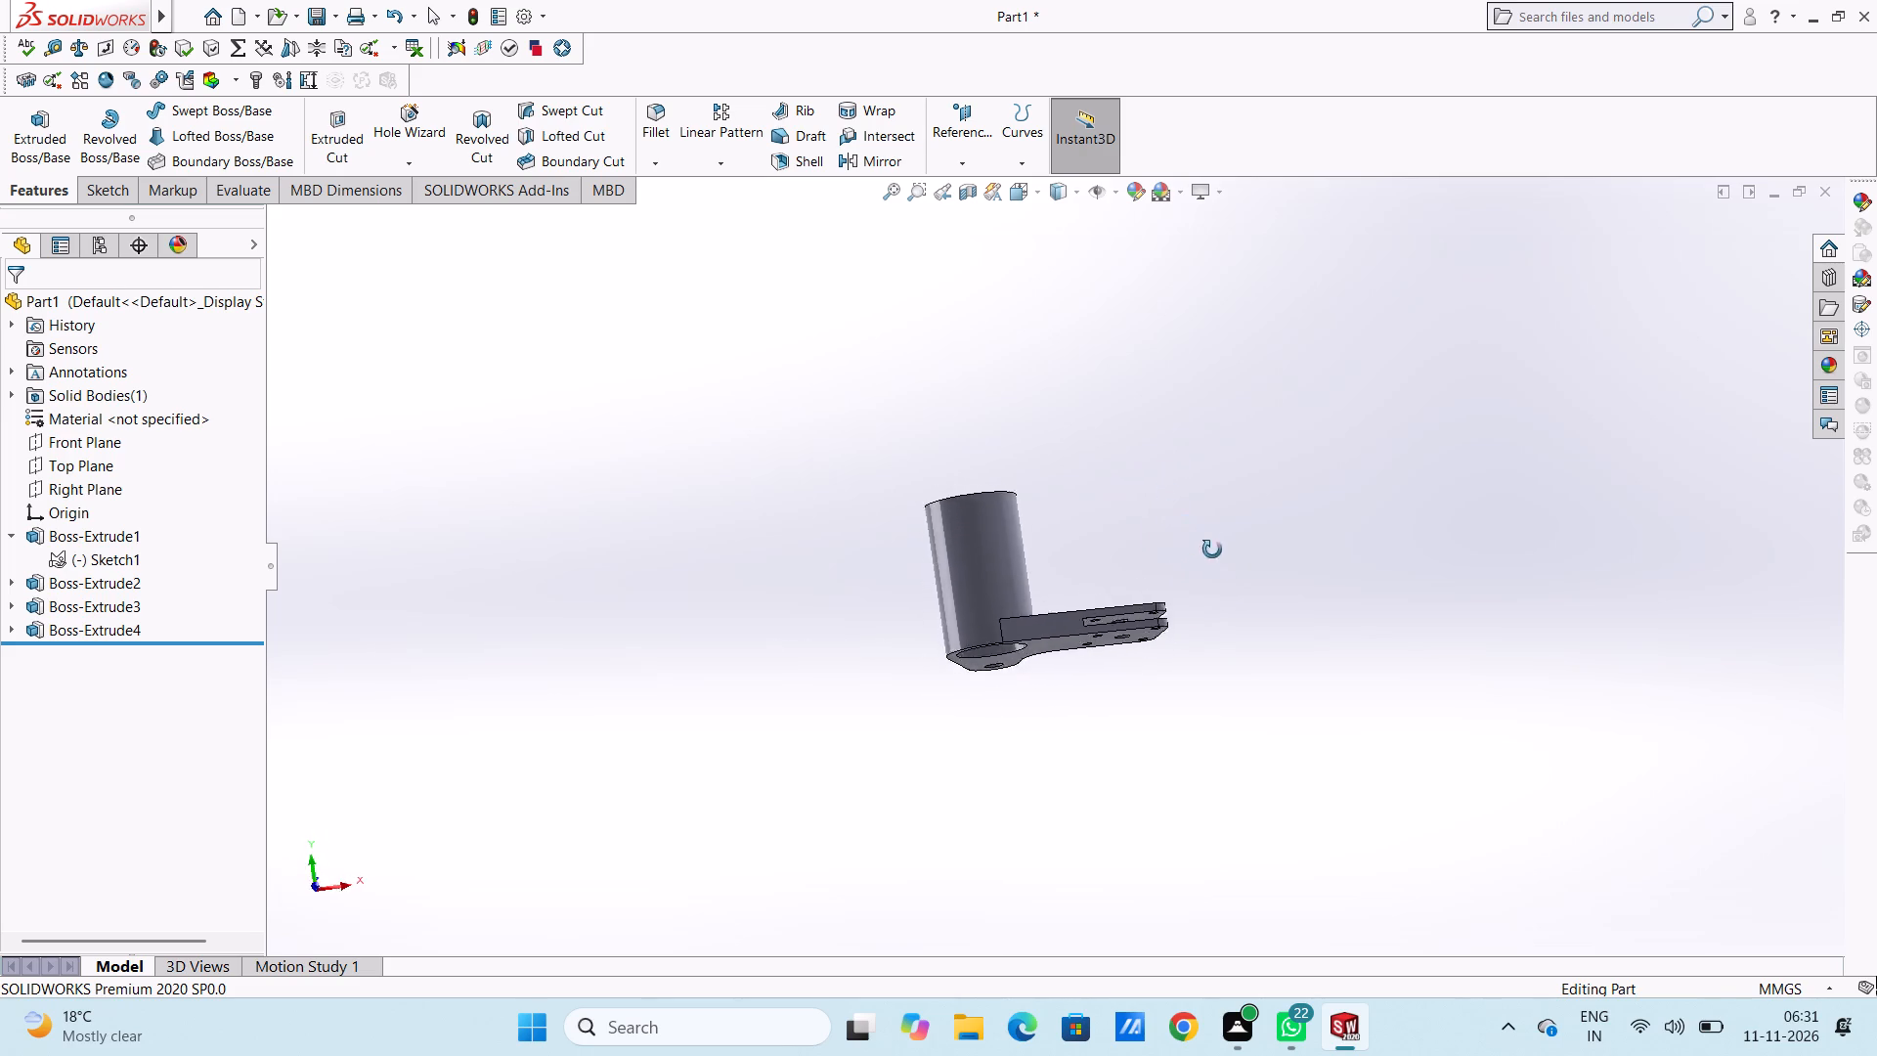
{"action": "middle_click_drag", "start_coordinate": [1212, 550], "coordinate": [1157, 586]}
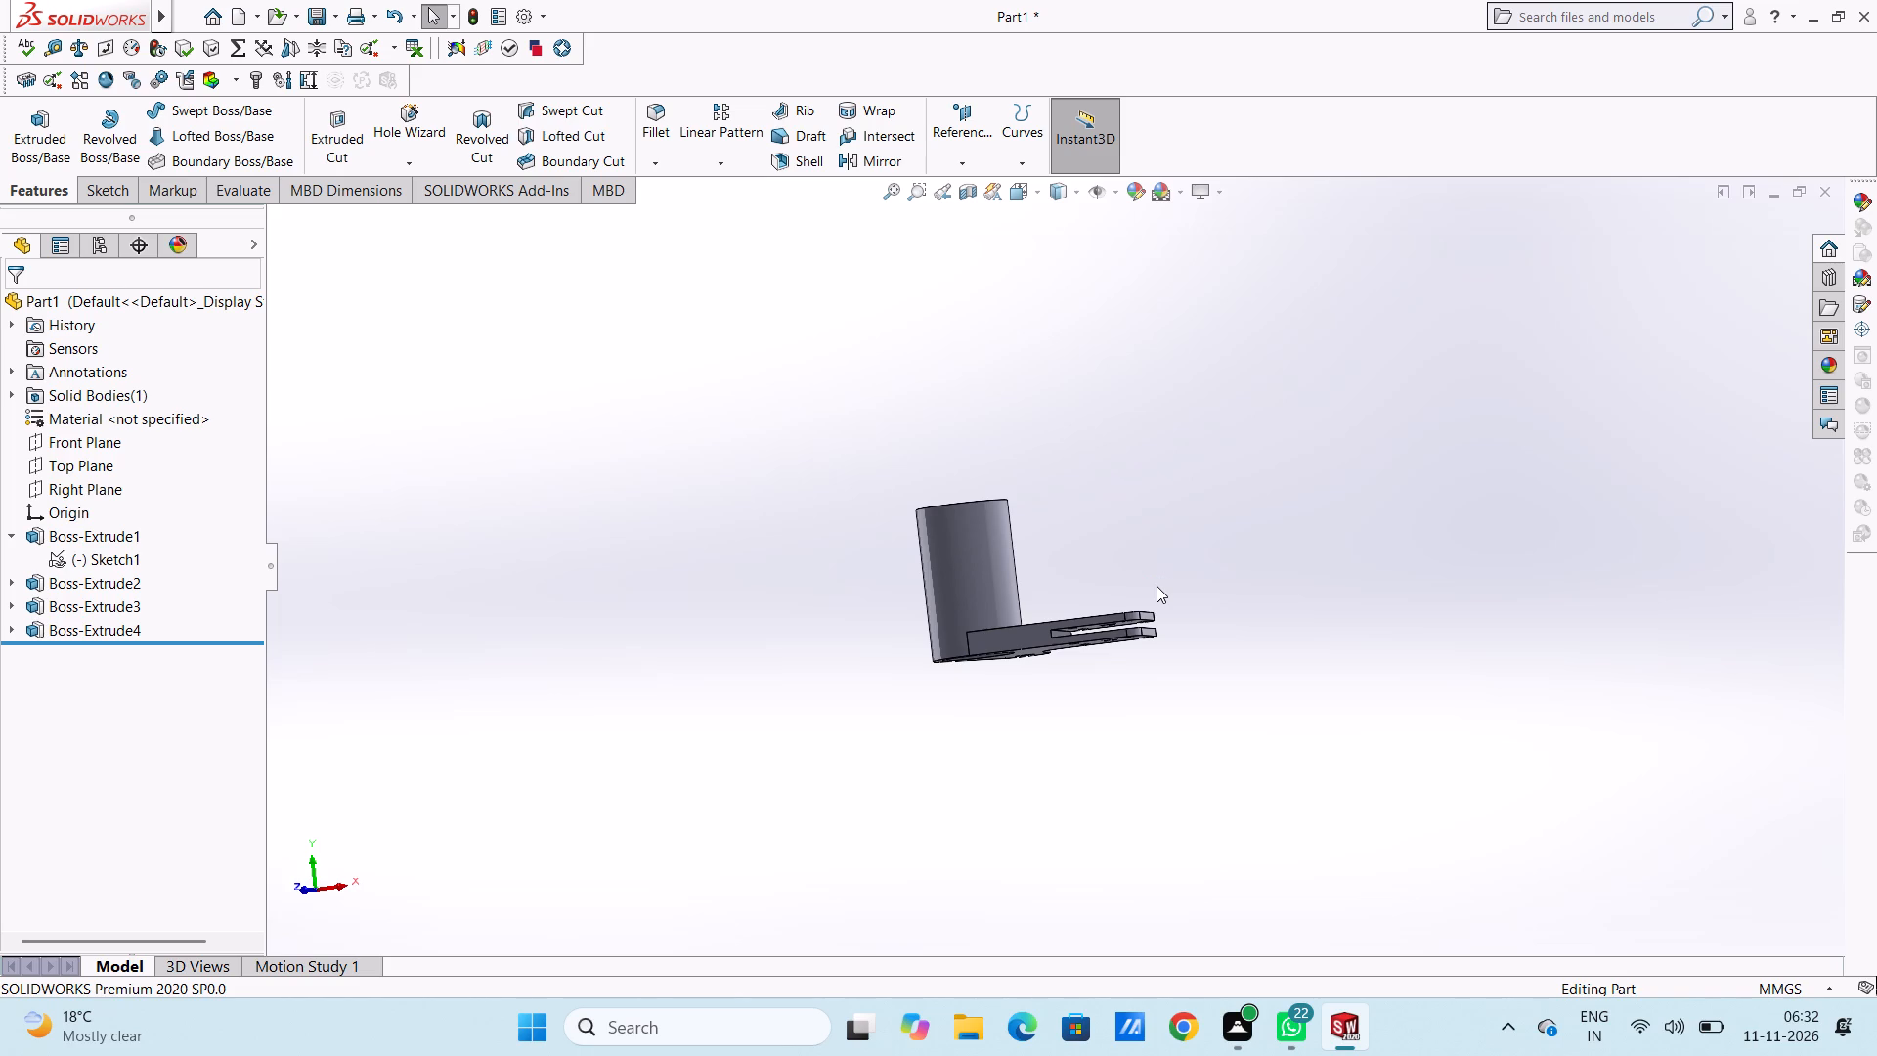
{"action": "middle_click_drag", "start_coordinate": [1084, 508], "coordinate": [1070, 579]}
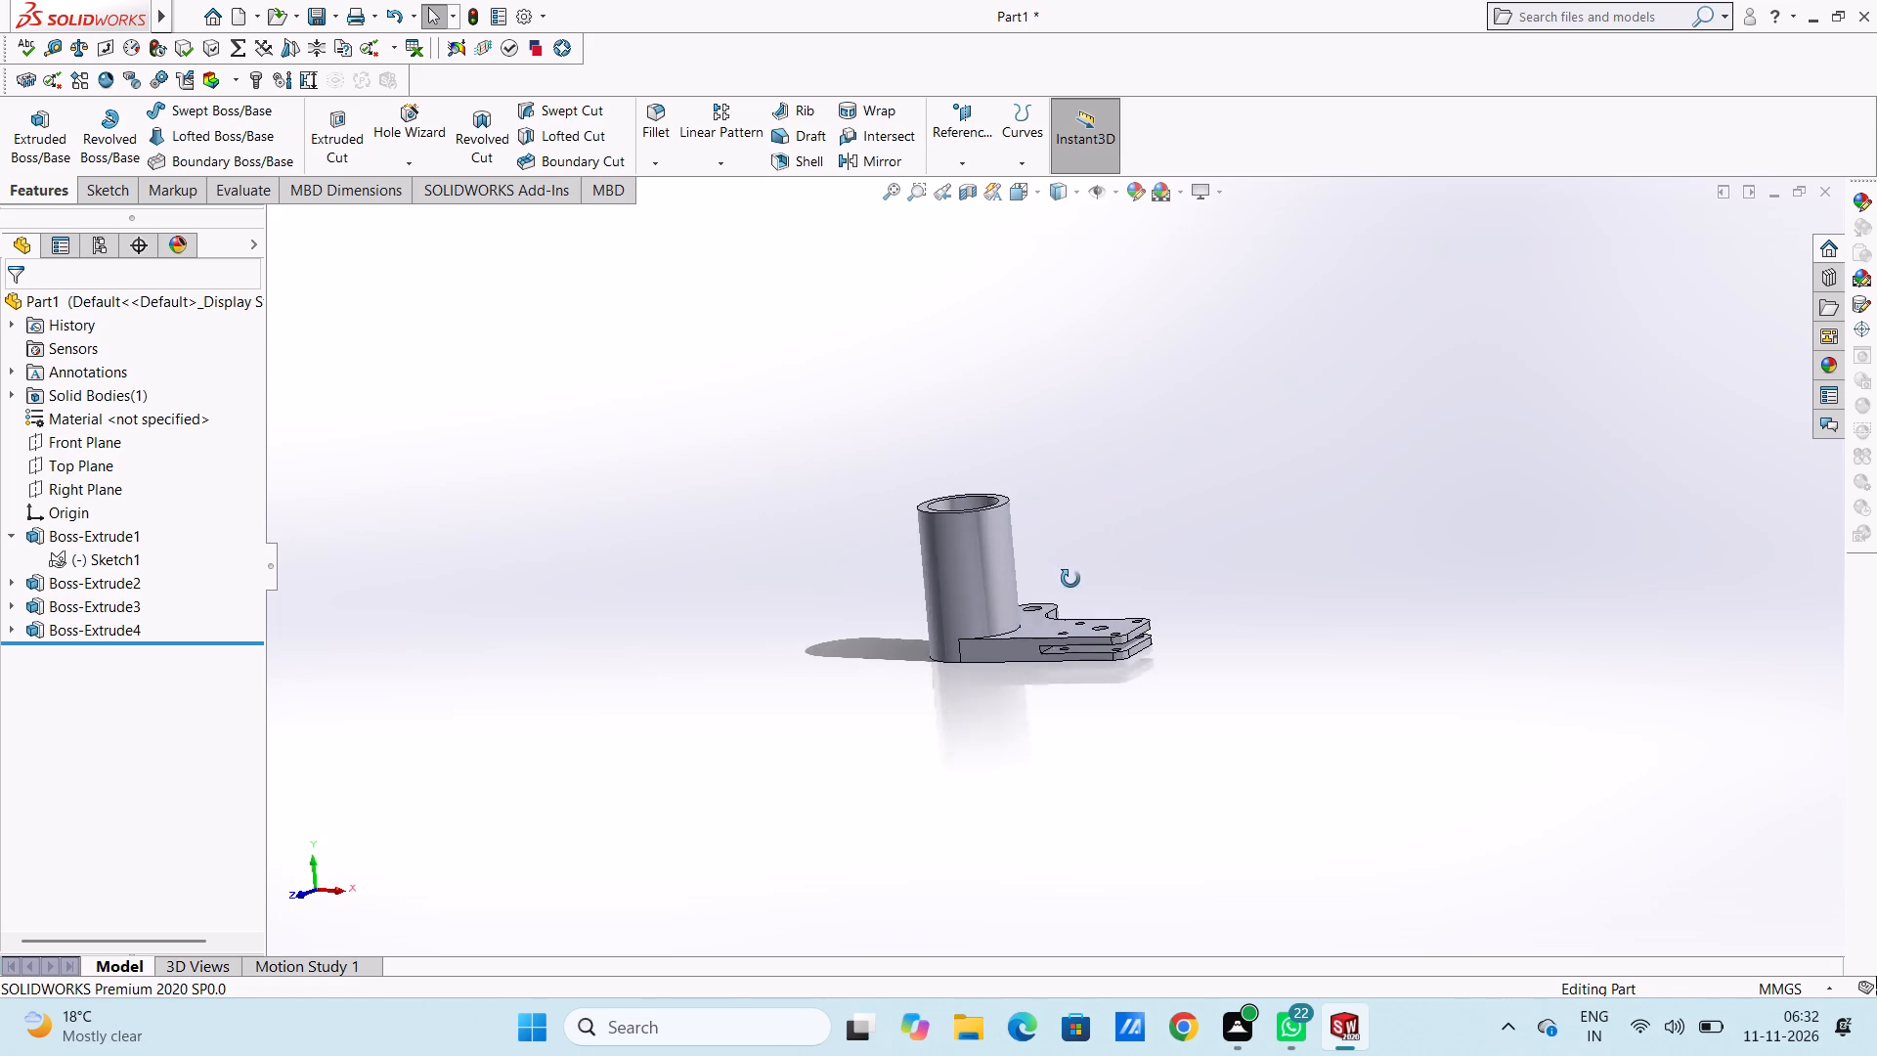
{"action": "middle_click_drag", "start_coordinate": [1070, 579], "coordinate": [1076, 582]}
Create a reference plane parallel to the Top Plane, offset 74 mm upward so that it crosses the tubular boss.
{"action": "left_click", "coordinate": [964, 99]}
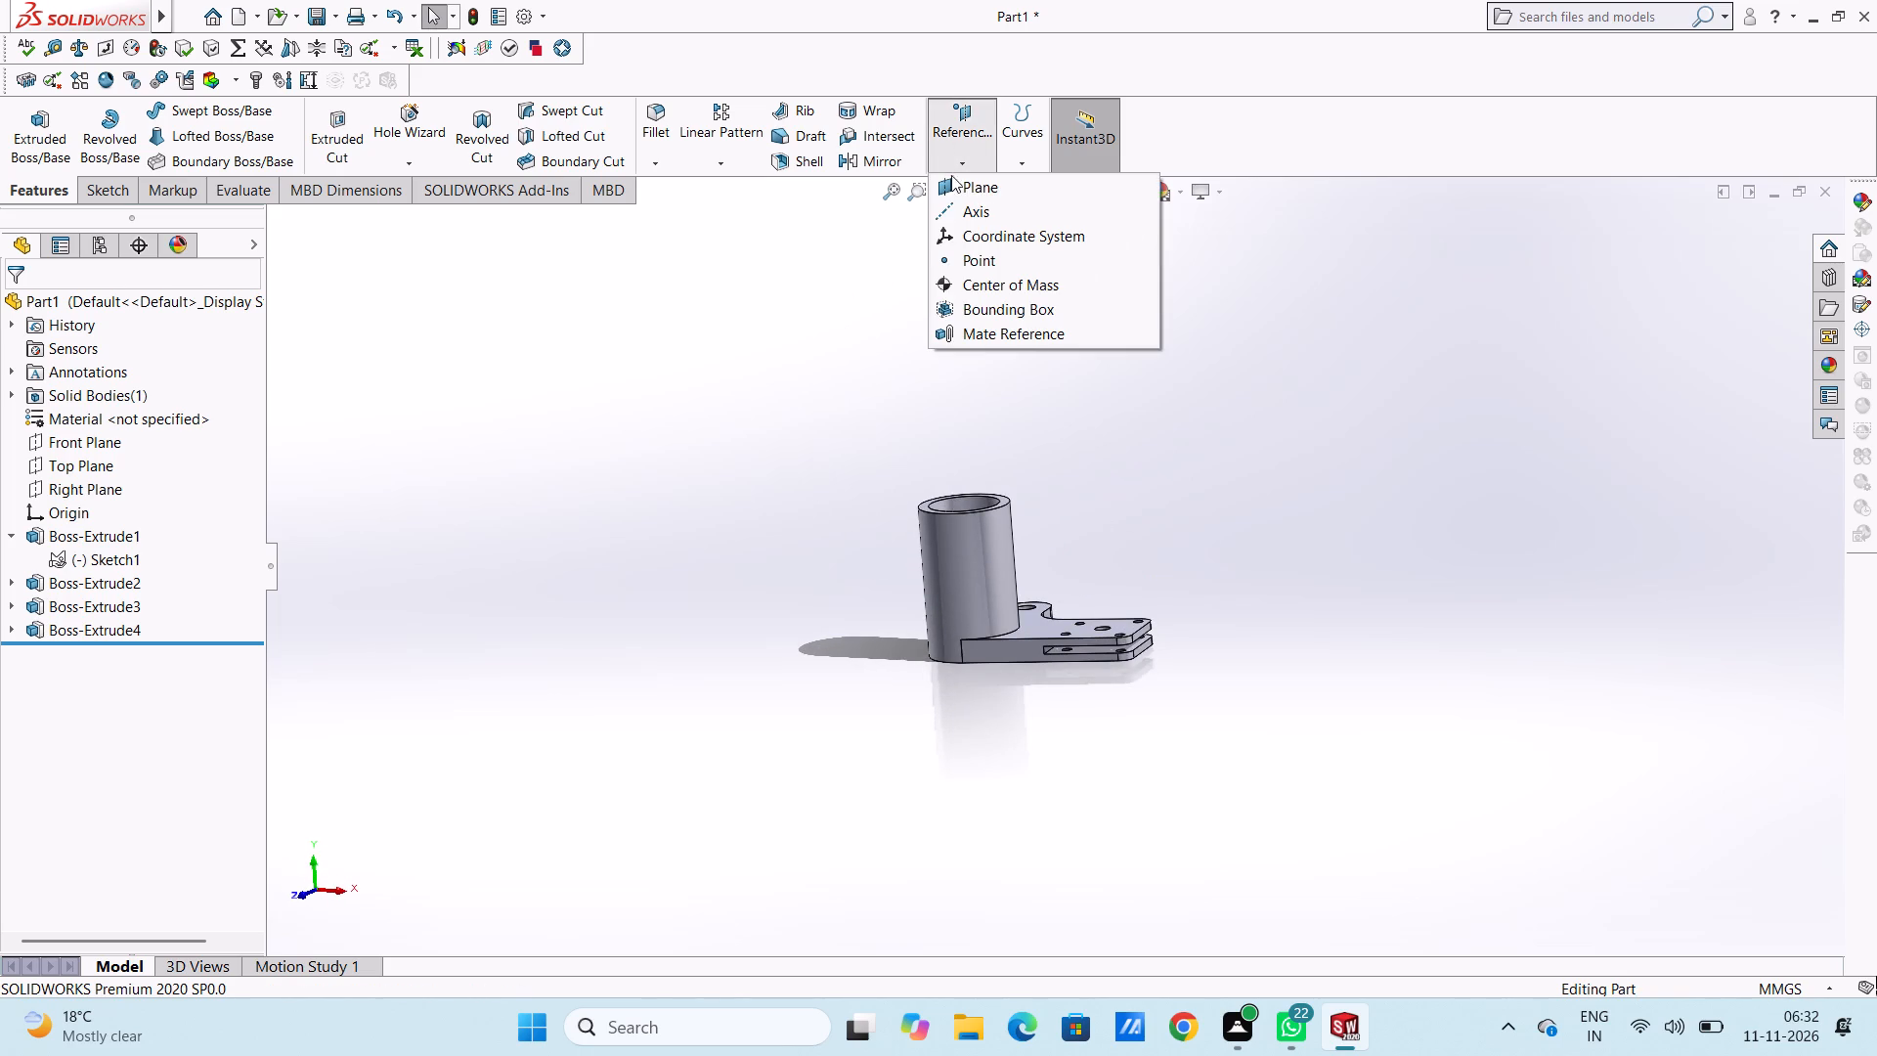
{"action": "left_click", "coordinate": [963, 180]}
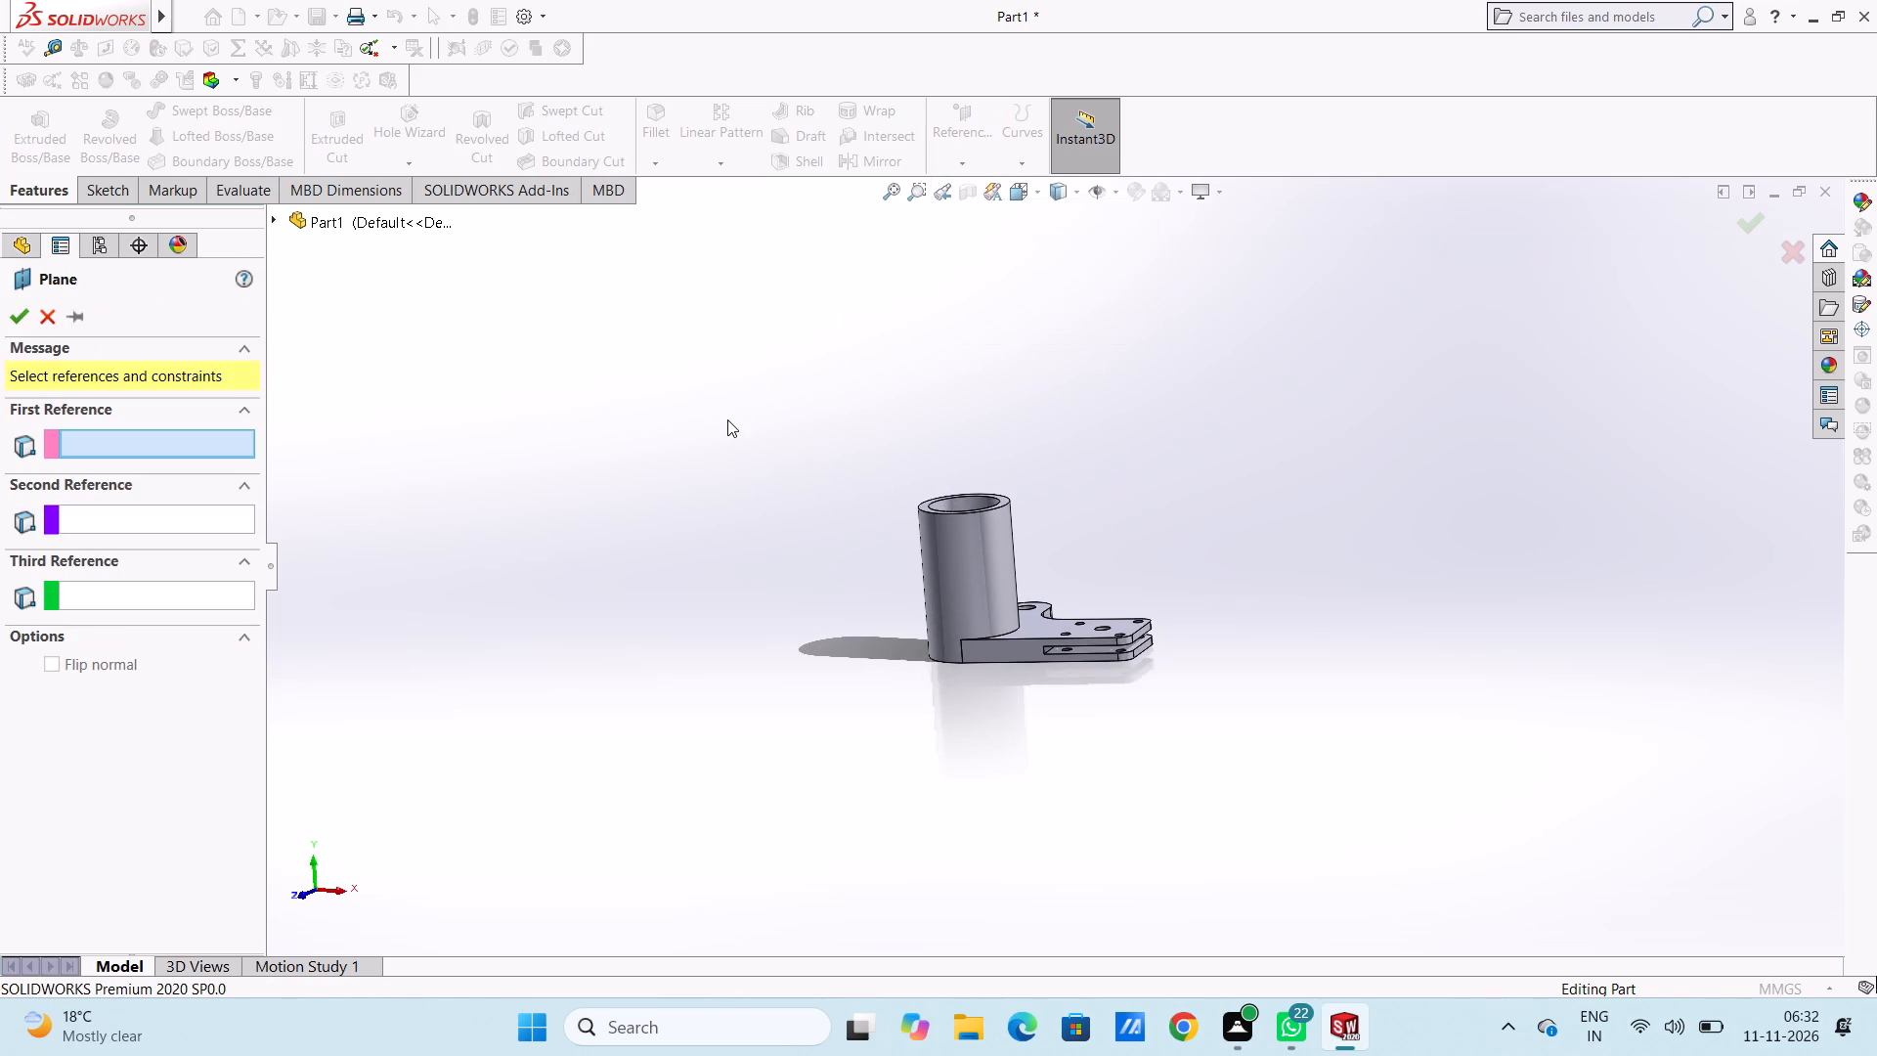
{"action": "key", "text": "ctrl+1"}
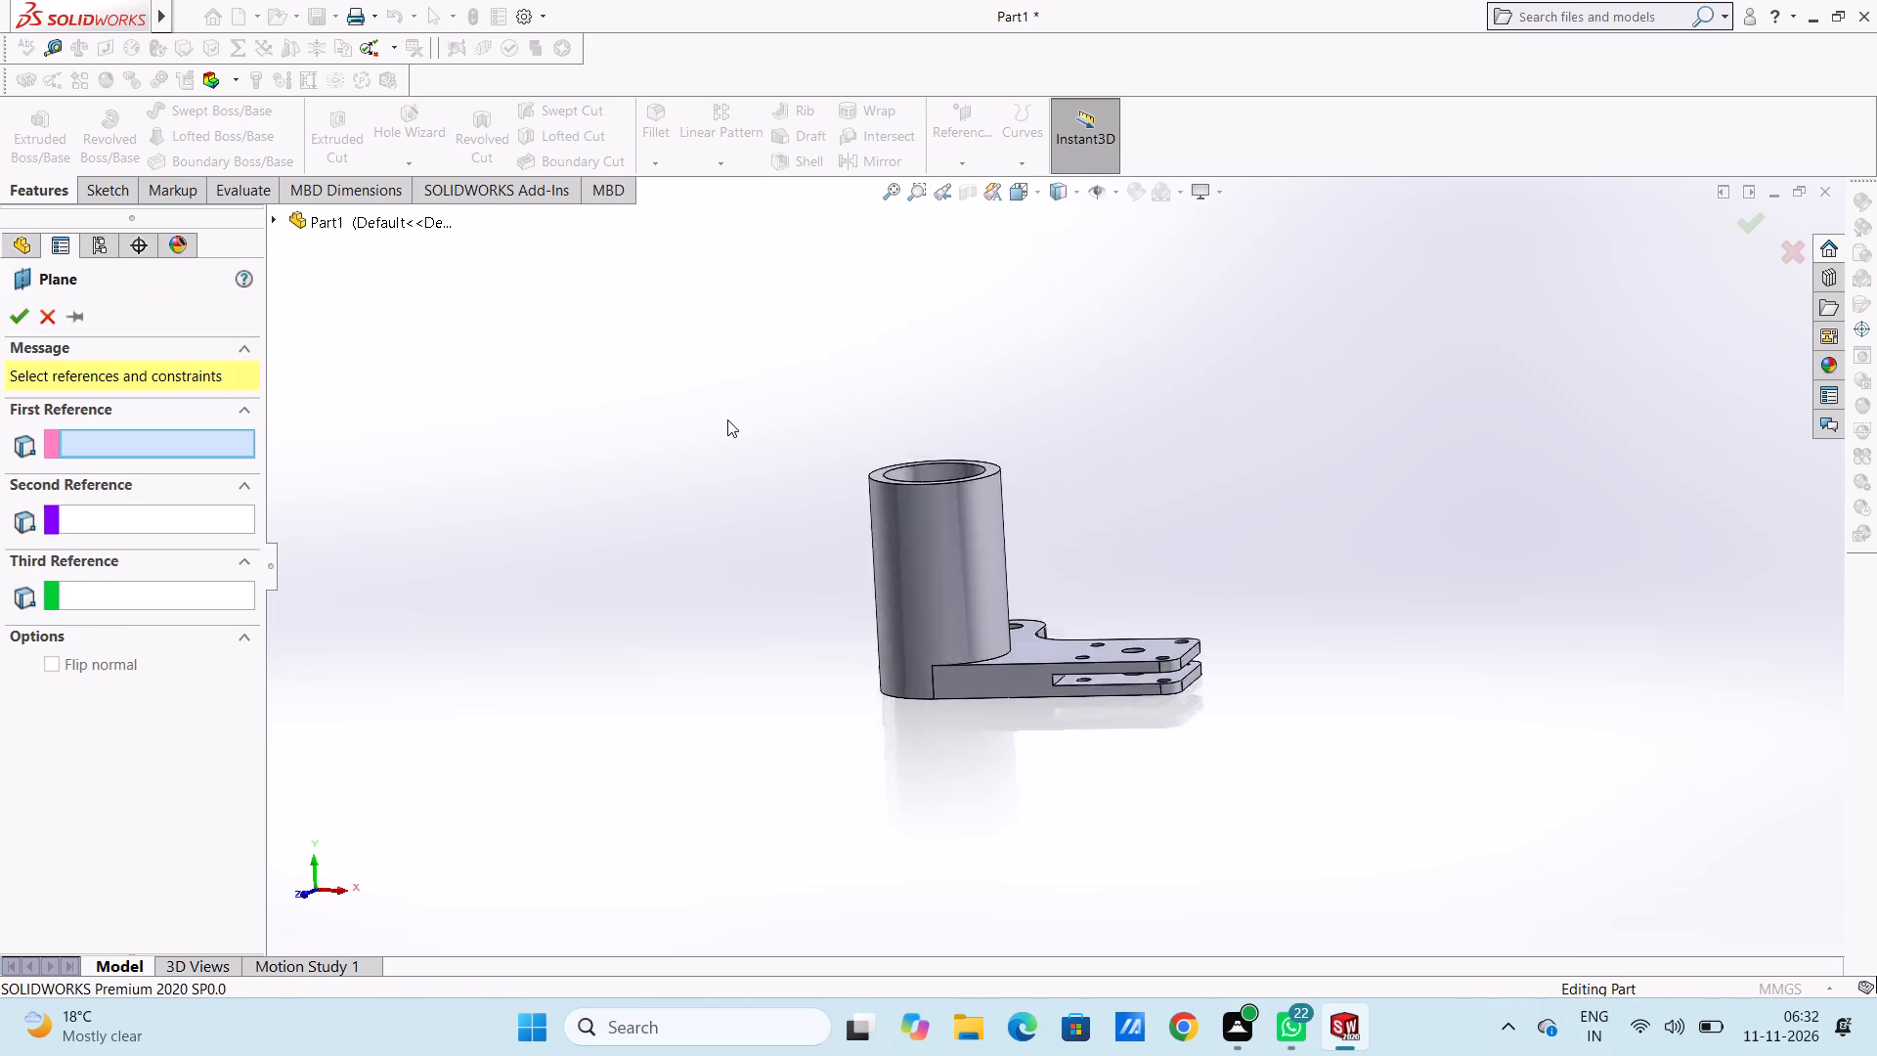
{"action": "scroll", "coordinate": [727, 419], "scroll_direction": "up", "scroll_amount": 4}
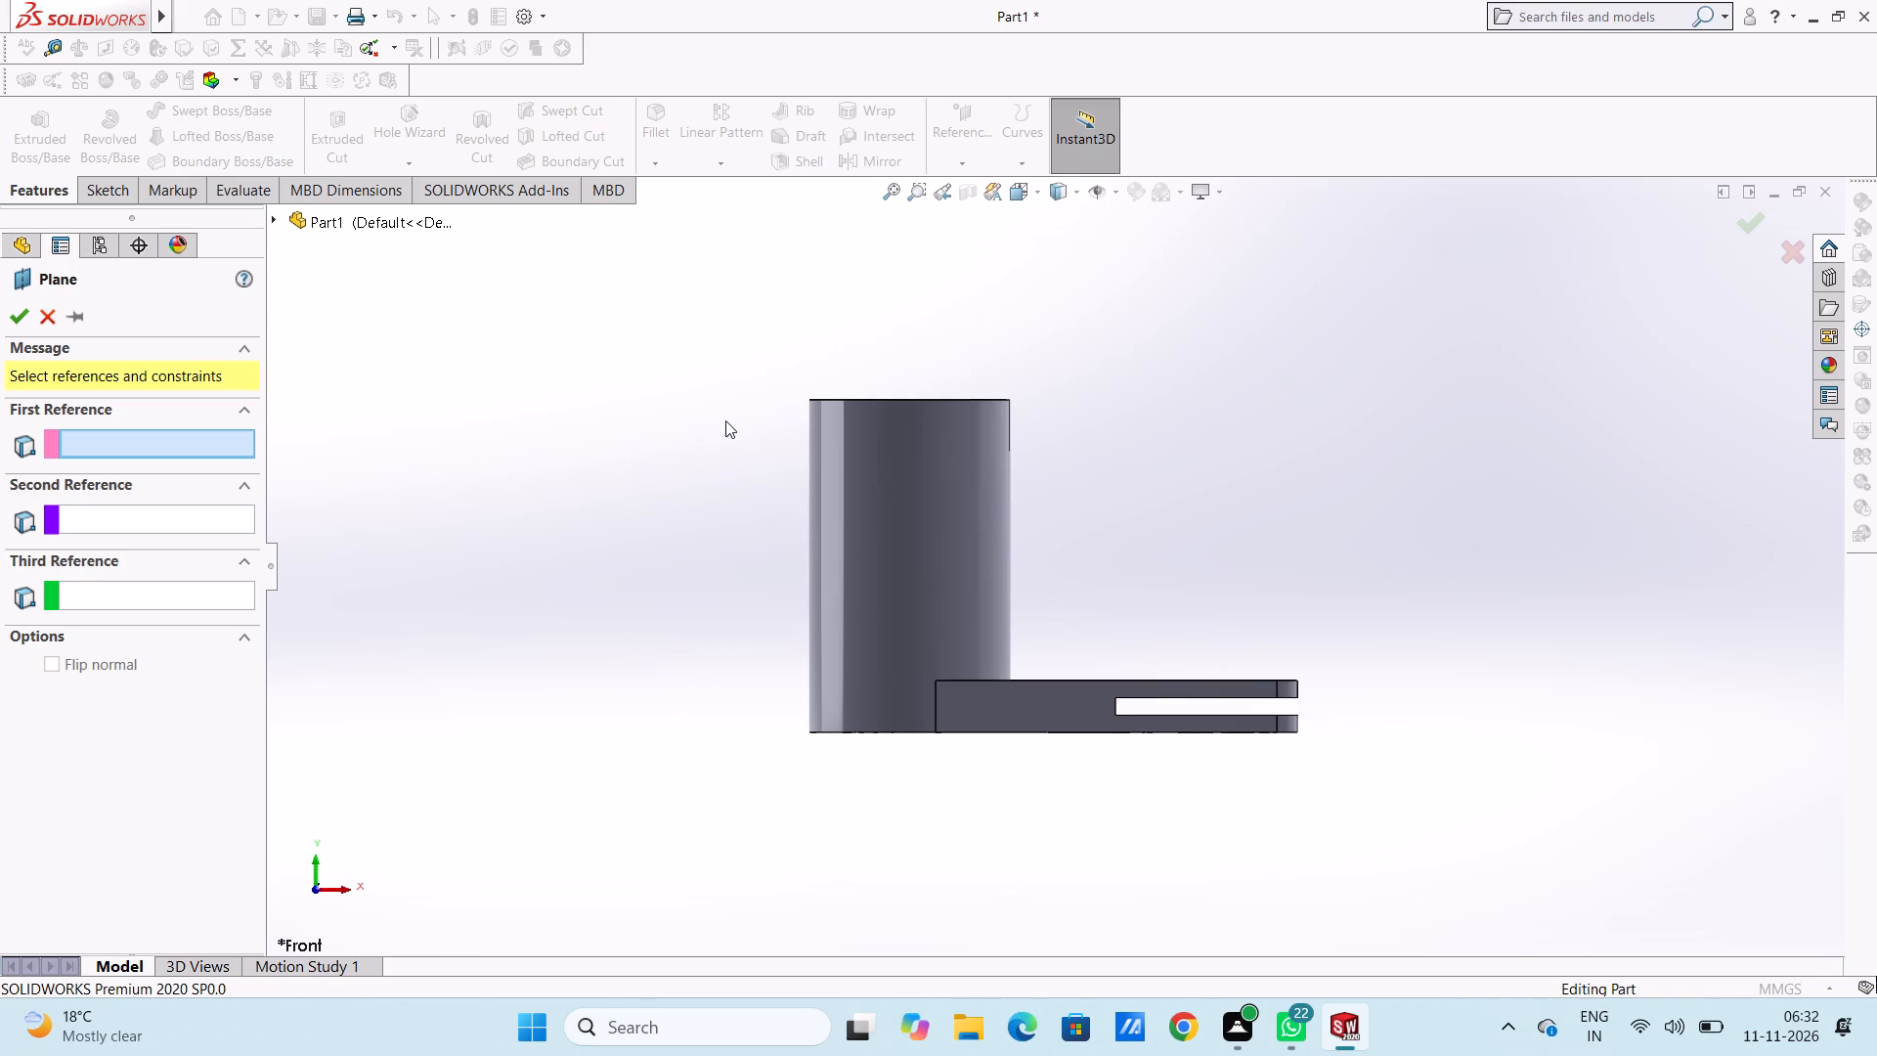
{"action": "left_click", "coordinate": [380, 223]}
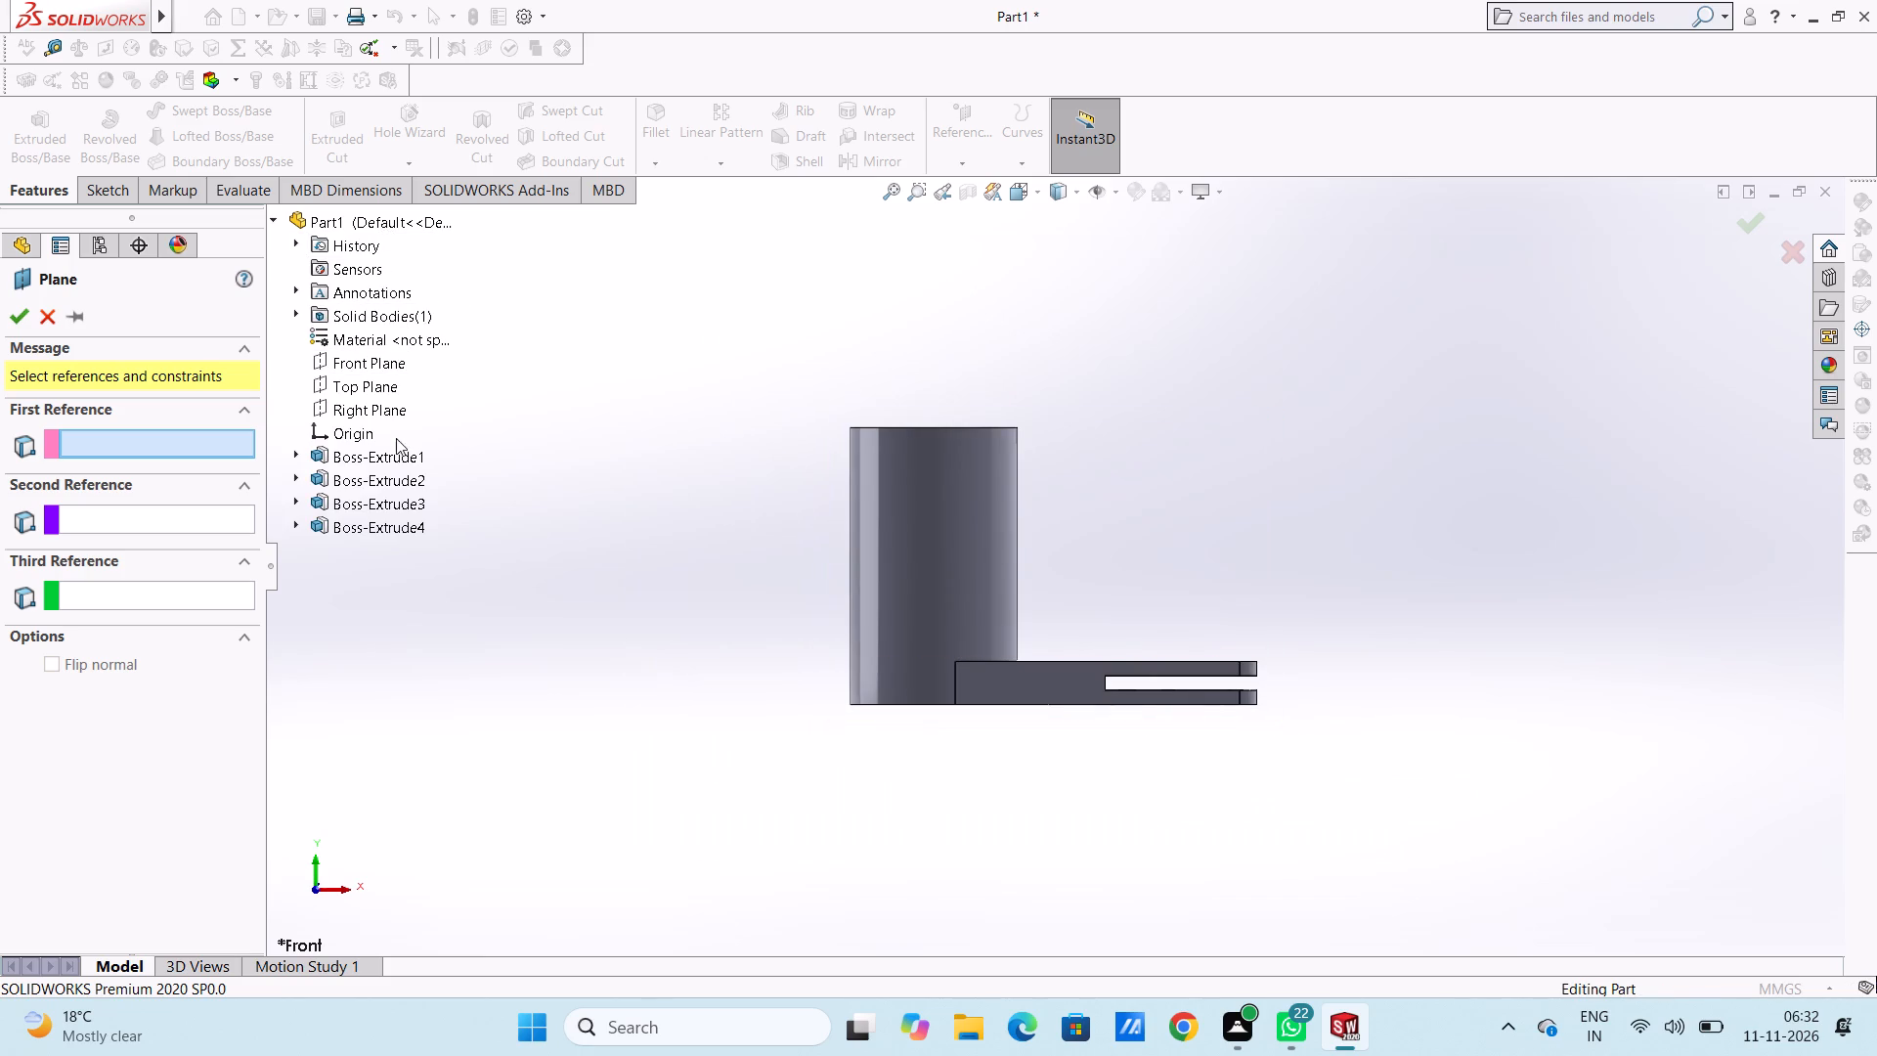
{"action": "left_click", "coordinate": [370, 386]}
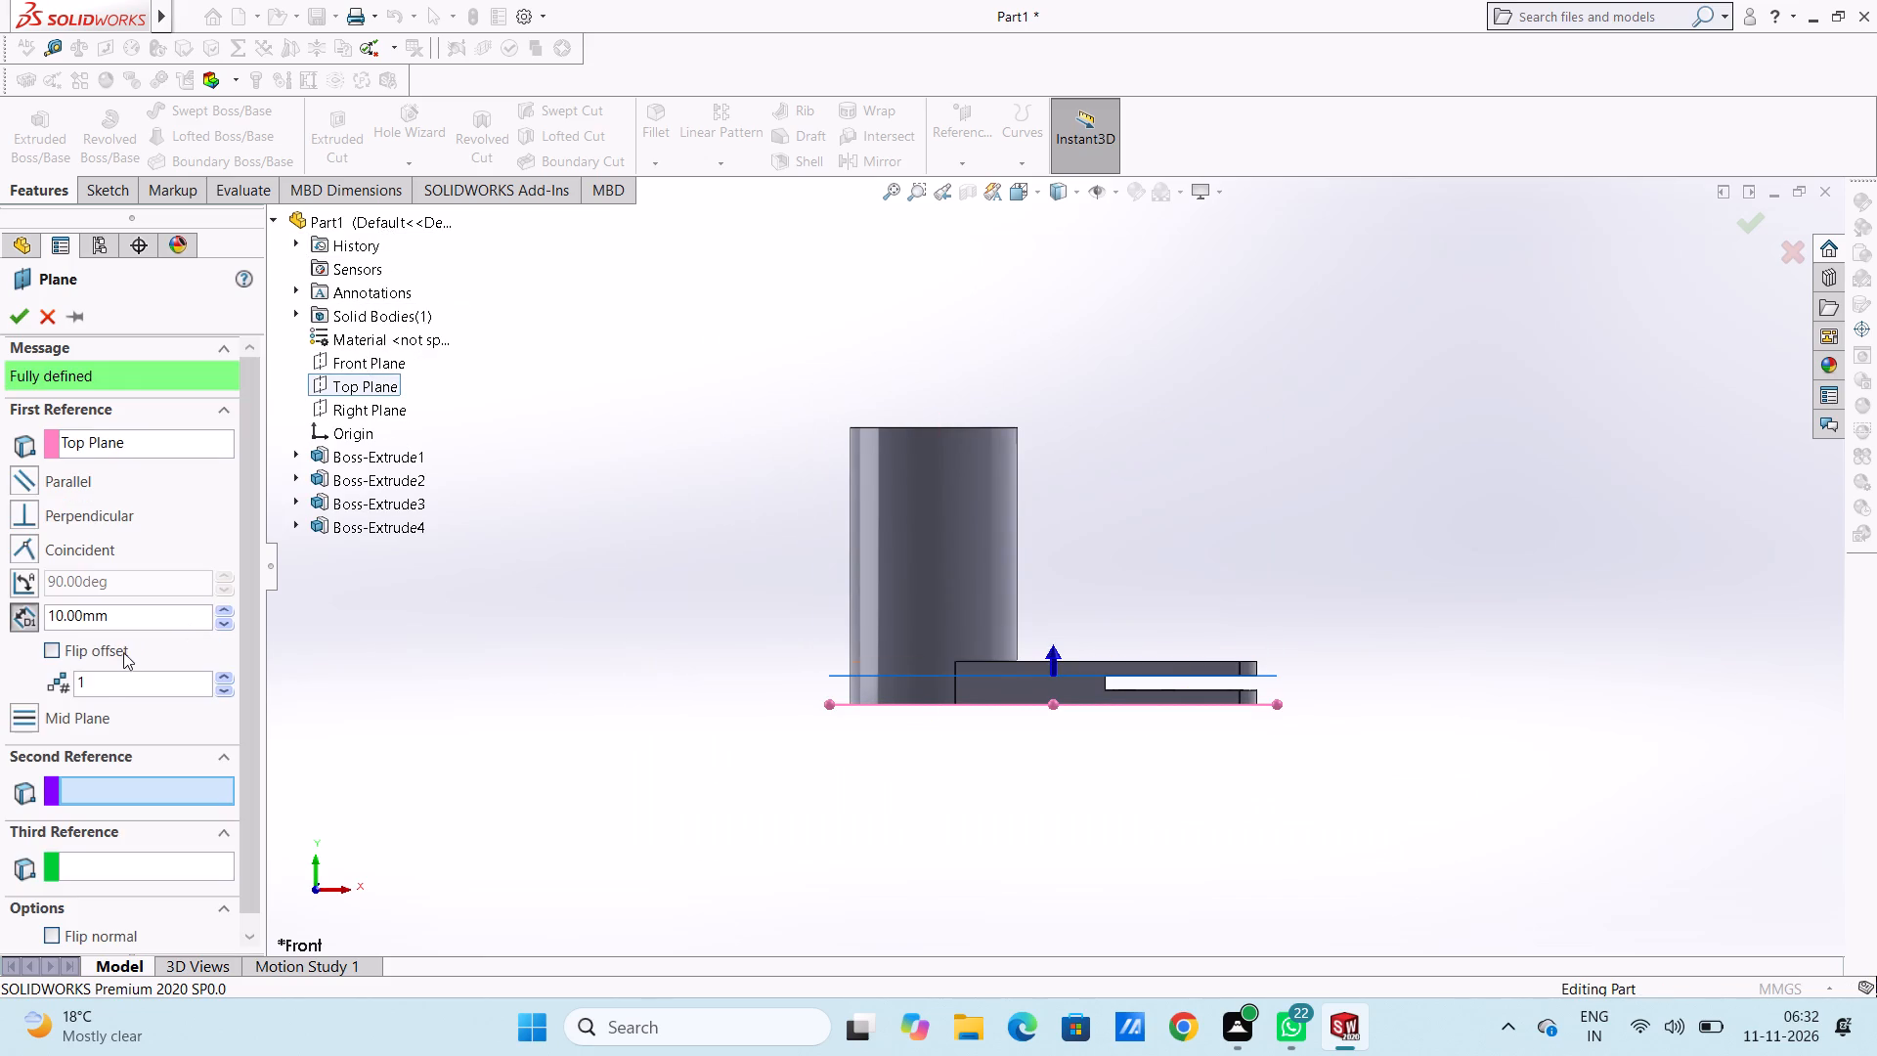
{"action": "double_click", "coordinate": [142, 620]}
{"action": "type", "text": "96"}
{"action": "key", "text": "Return"}
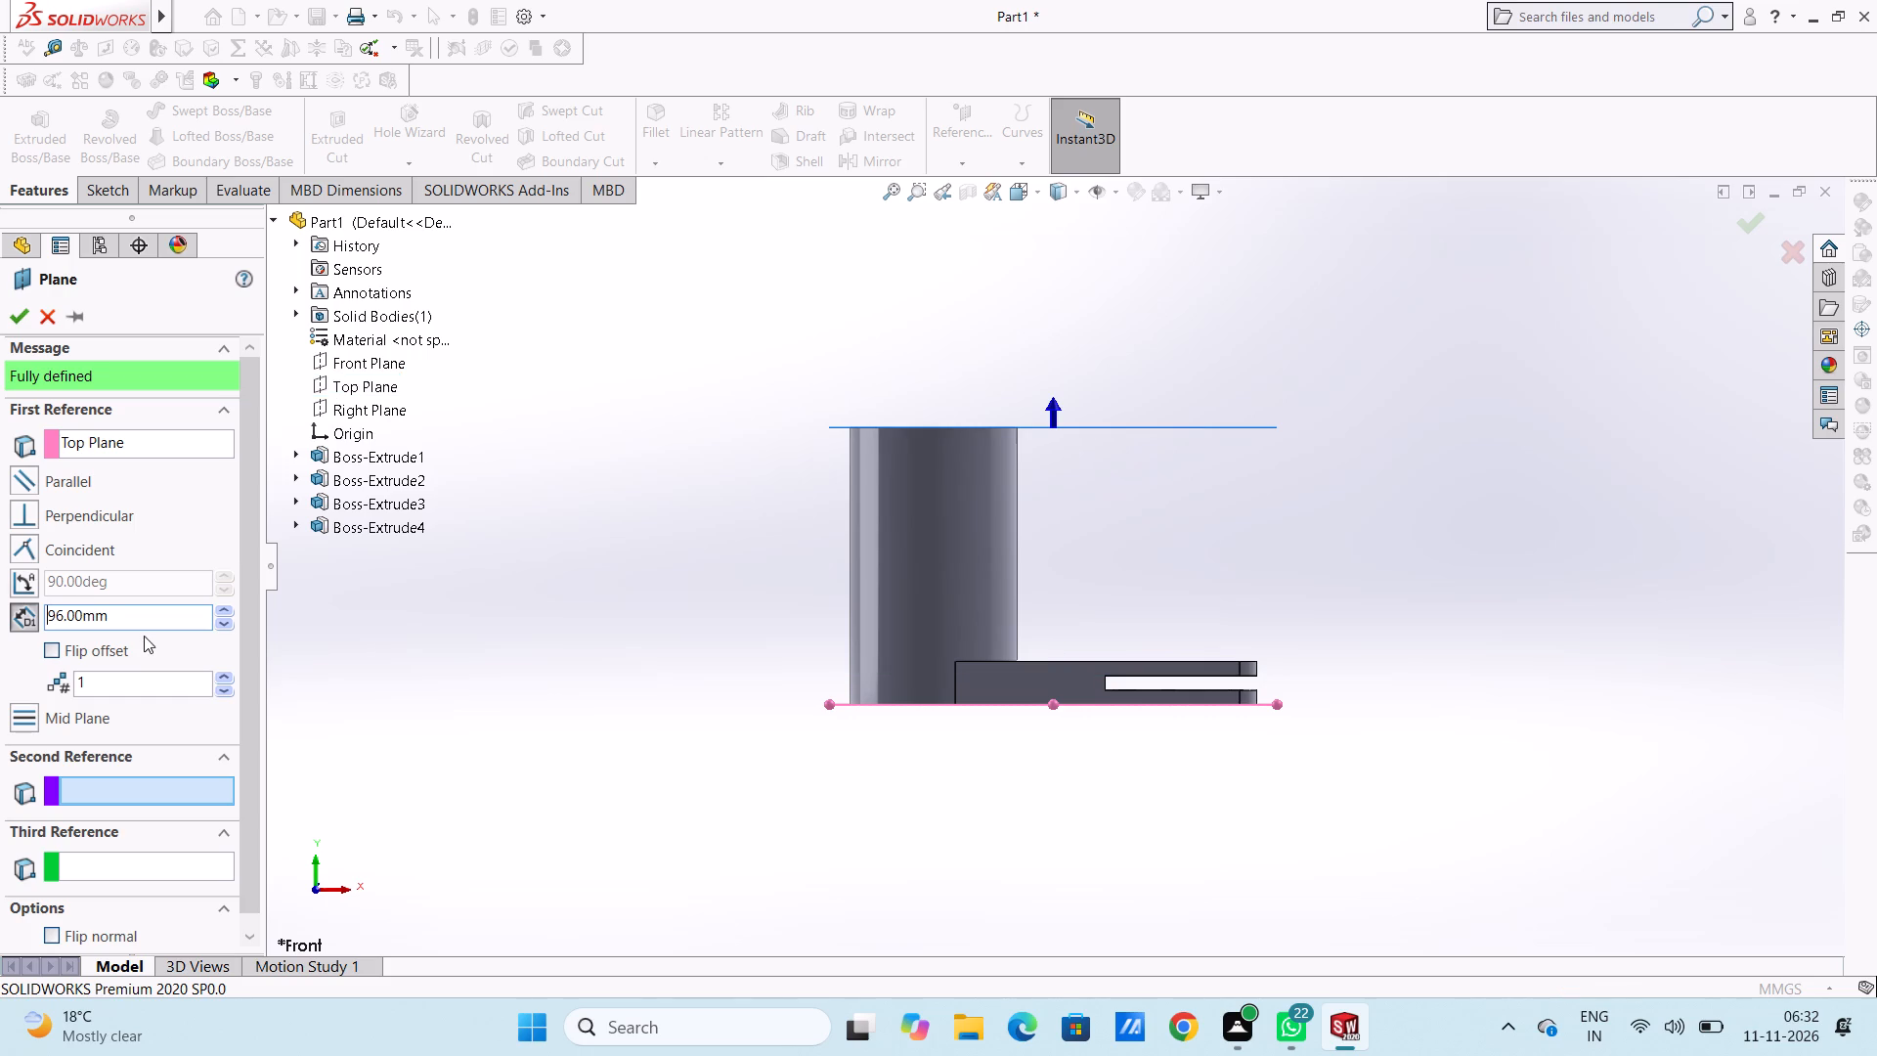
{"action": "double_click", "coordinate": [150, 620]}
{"action": "type", "text": "96-"}
{"action": "type", "text": "22"}
{"action": "key", "text": "Return"}
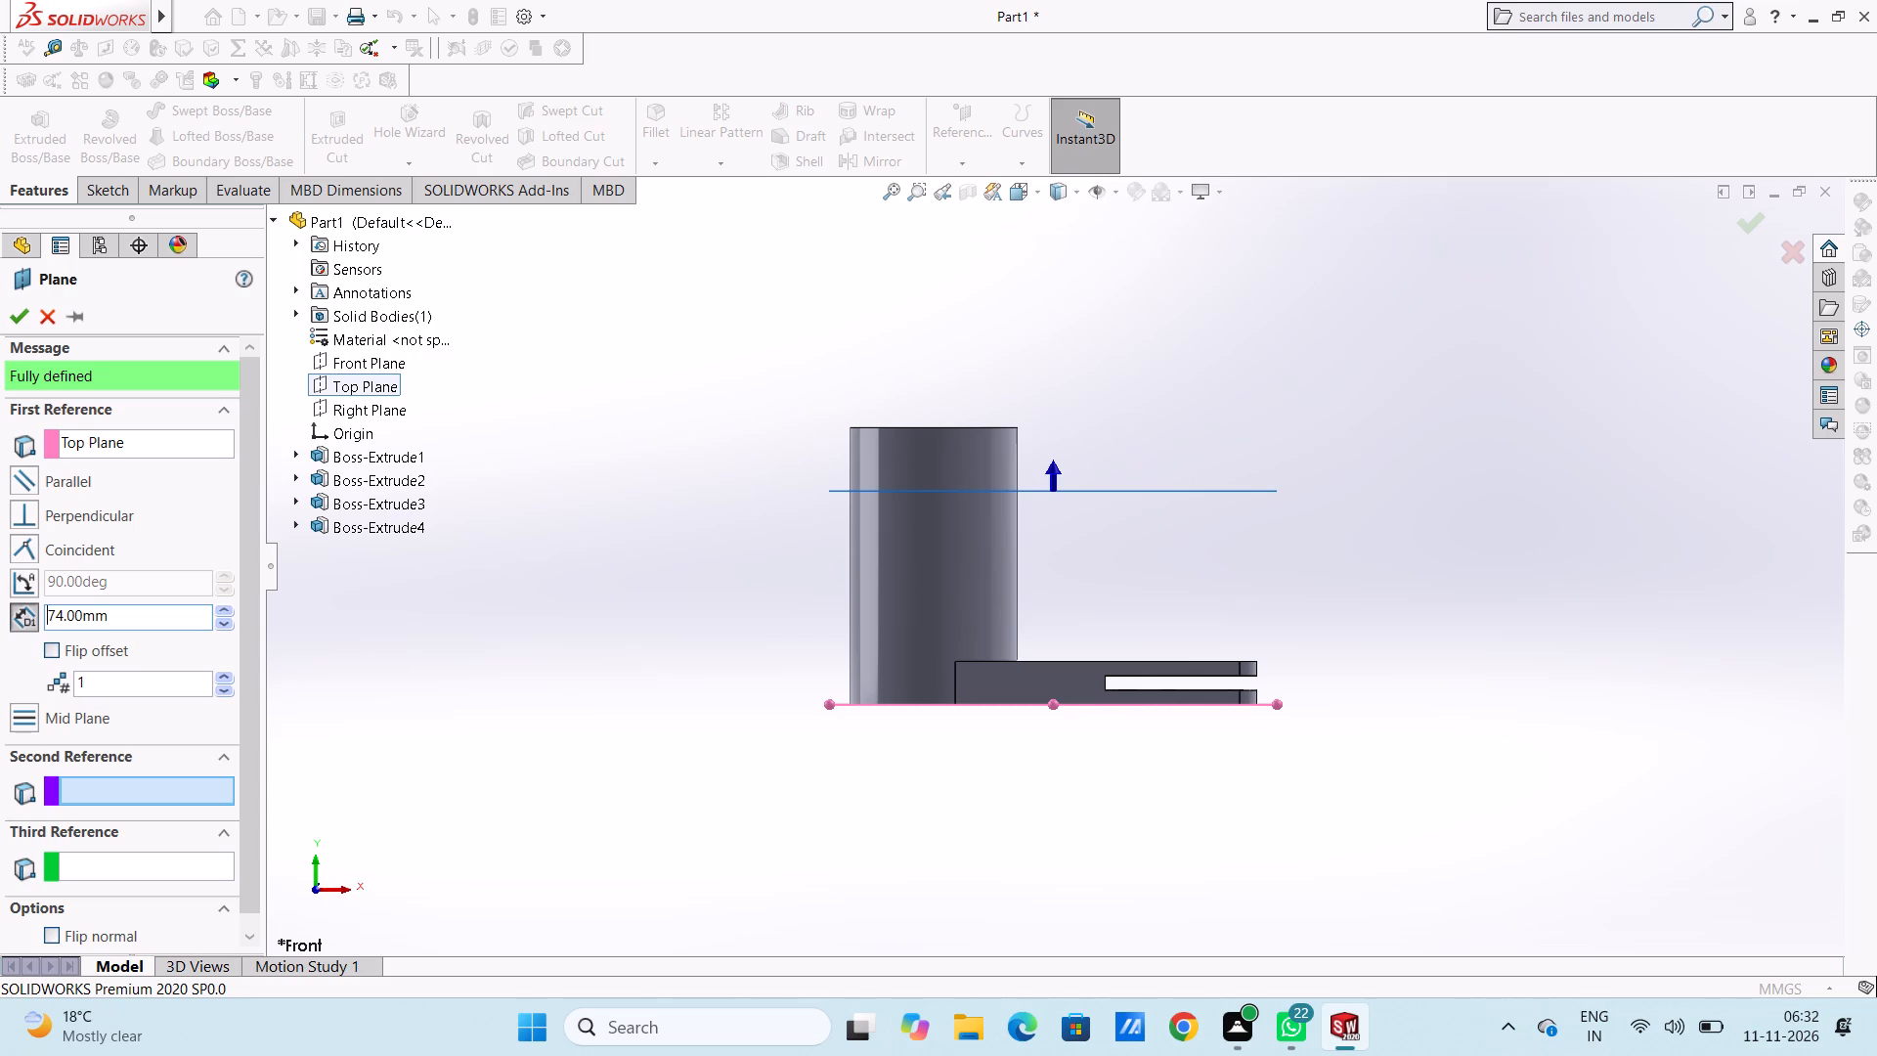
{"action": "left_click", "coordinate": [10, 321]}
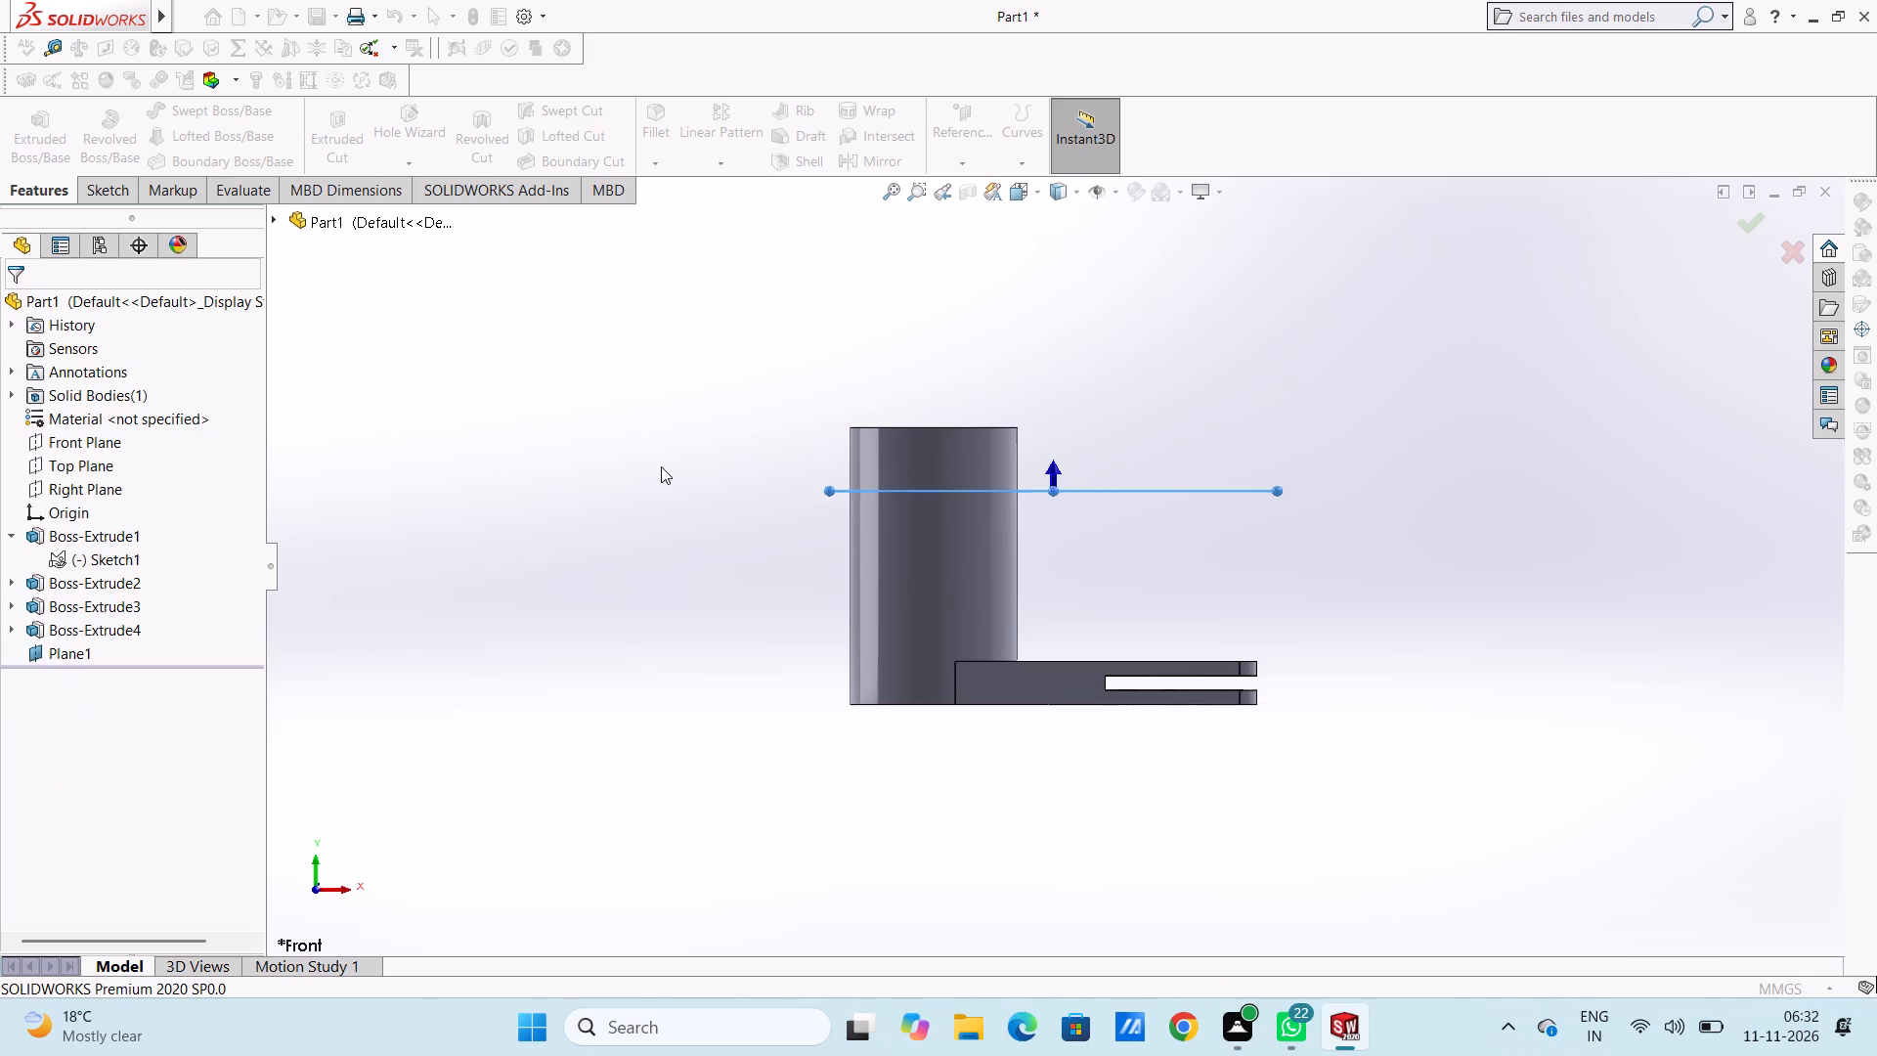
{"action": "left_click", "coordinate": [661, 465]}
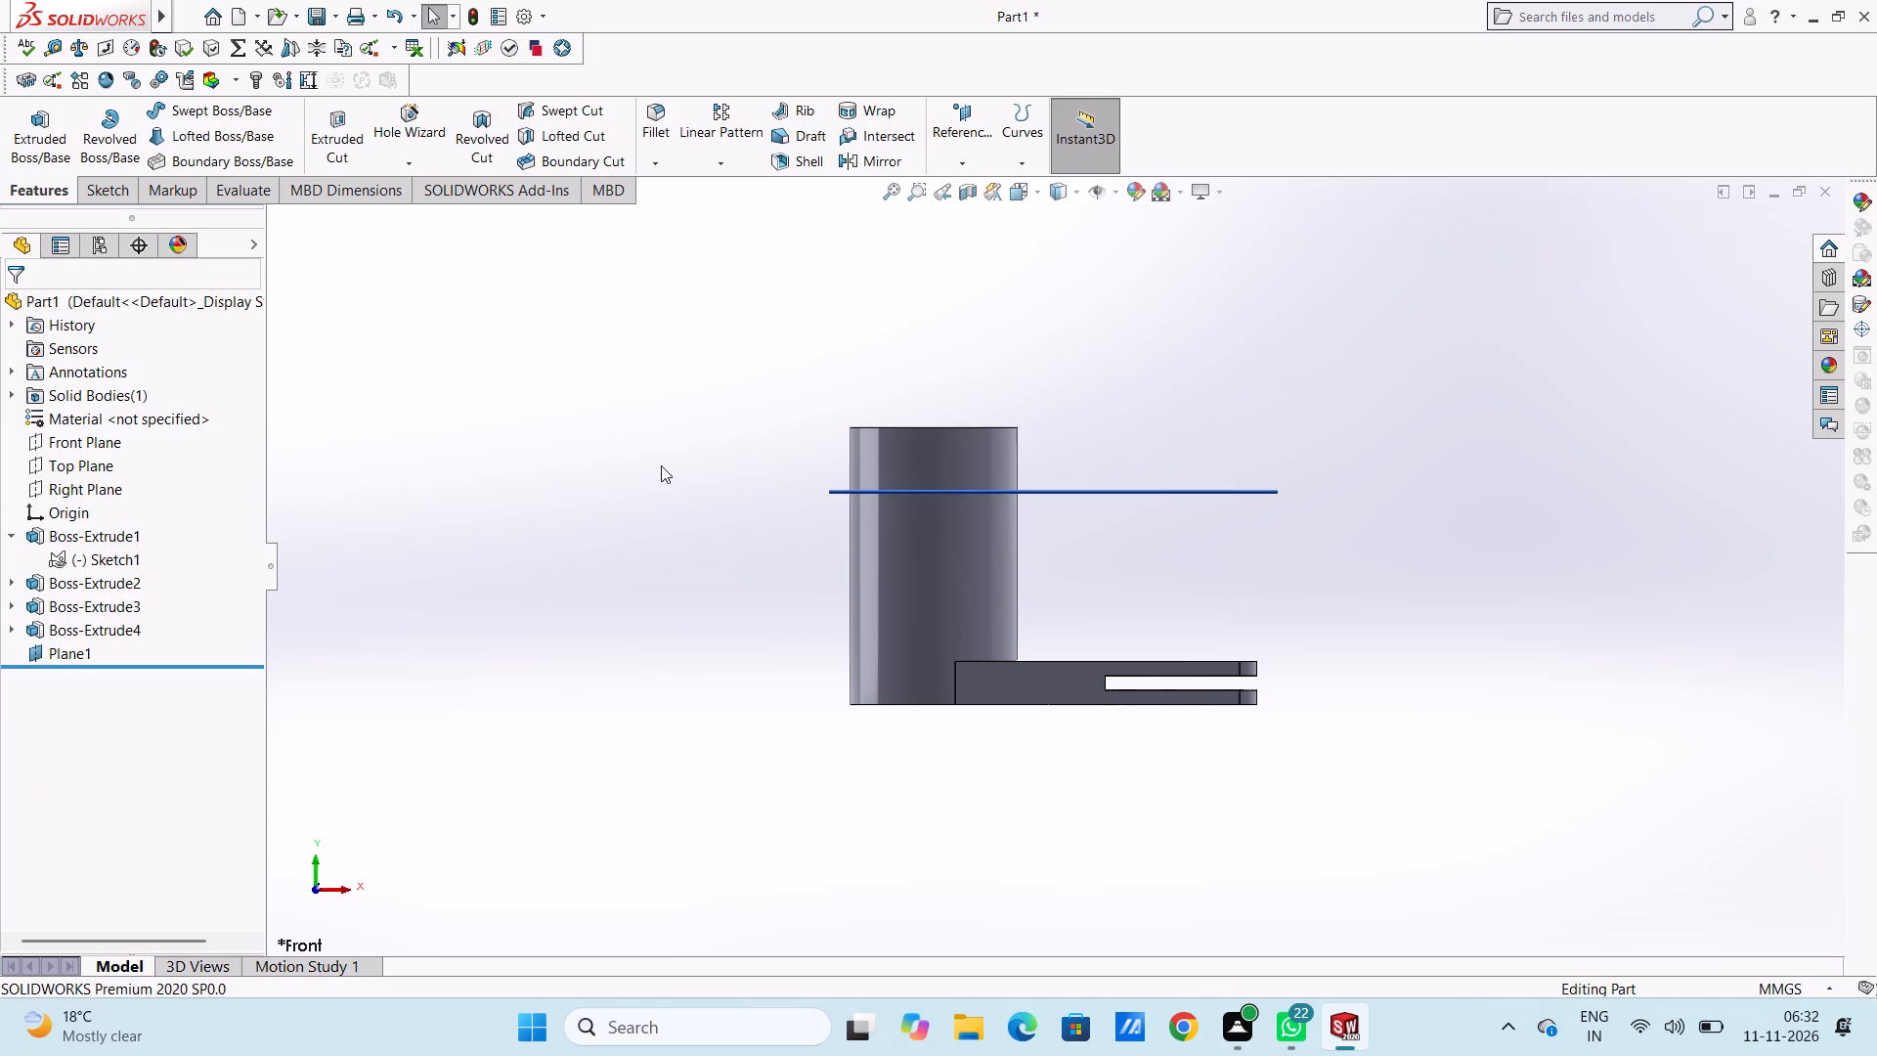
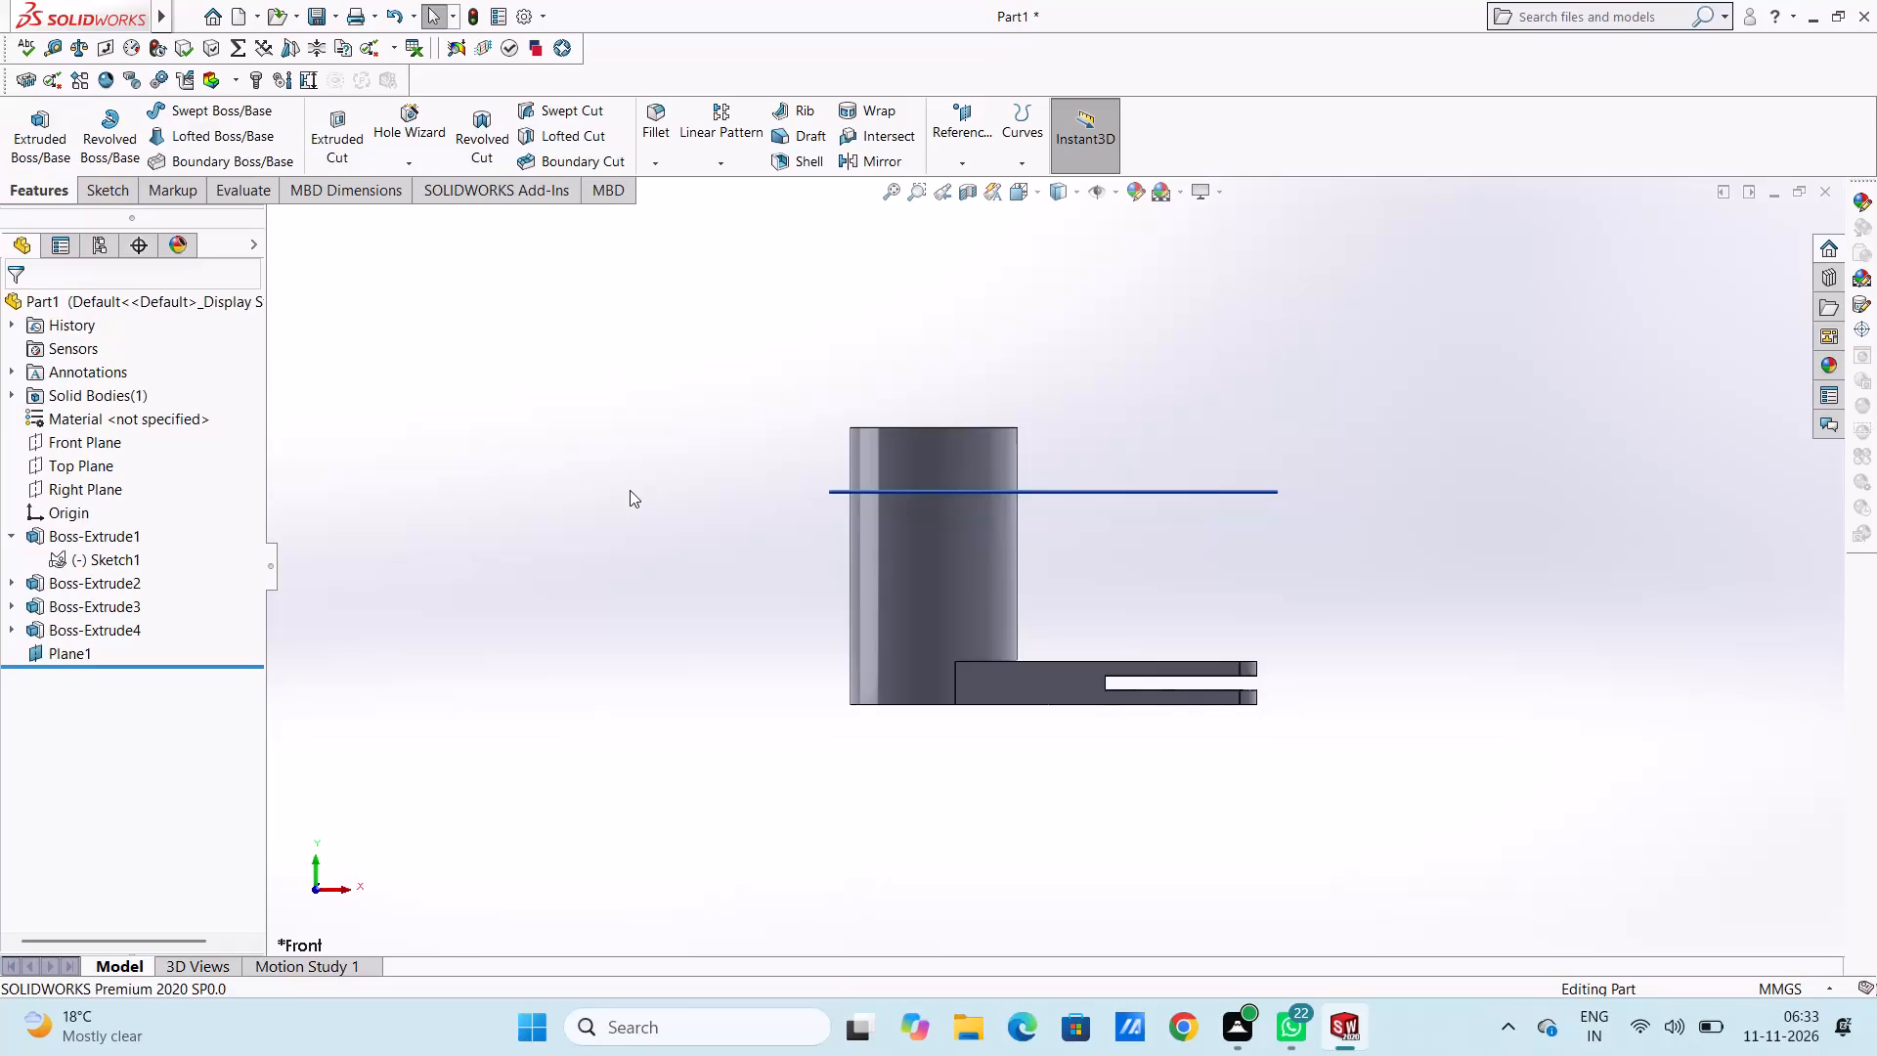
Sketch a 12 mm radius circle on the offset plane, centred about 142 mm directly above the origin, beyond the holed arm.
{"action": "key", "text": "ctrl+5"}
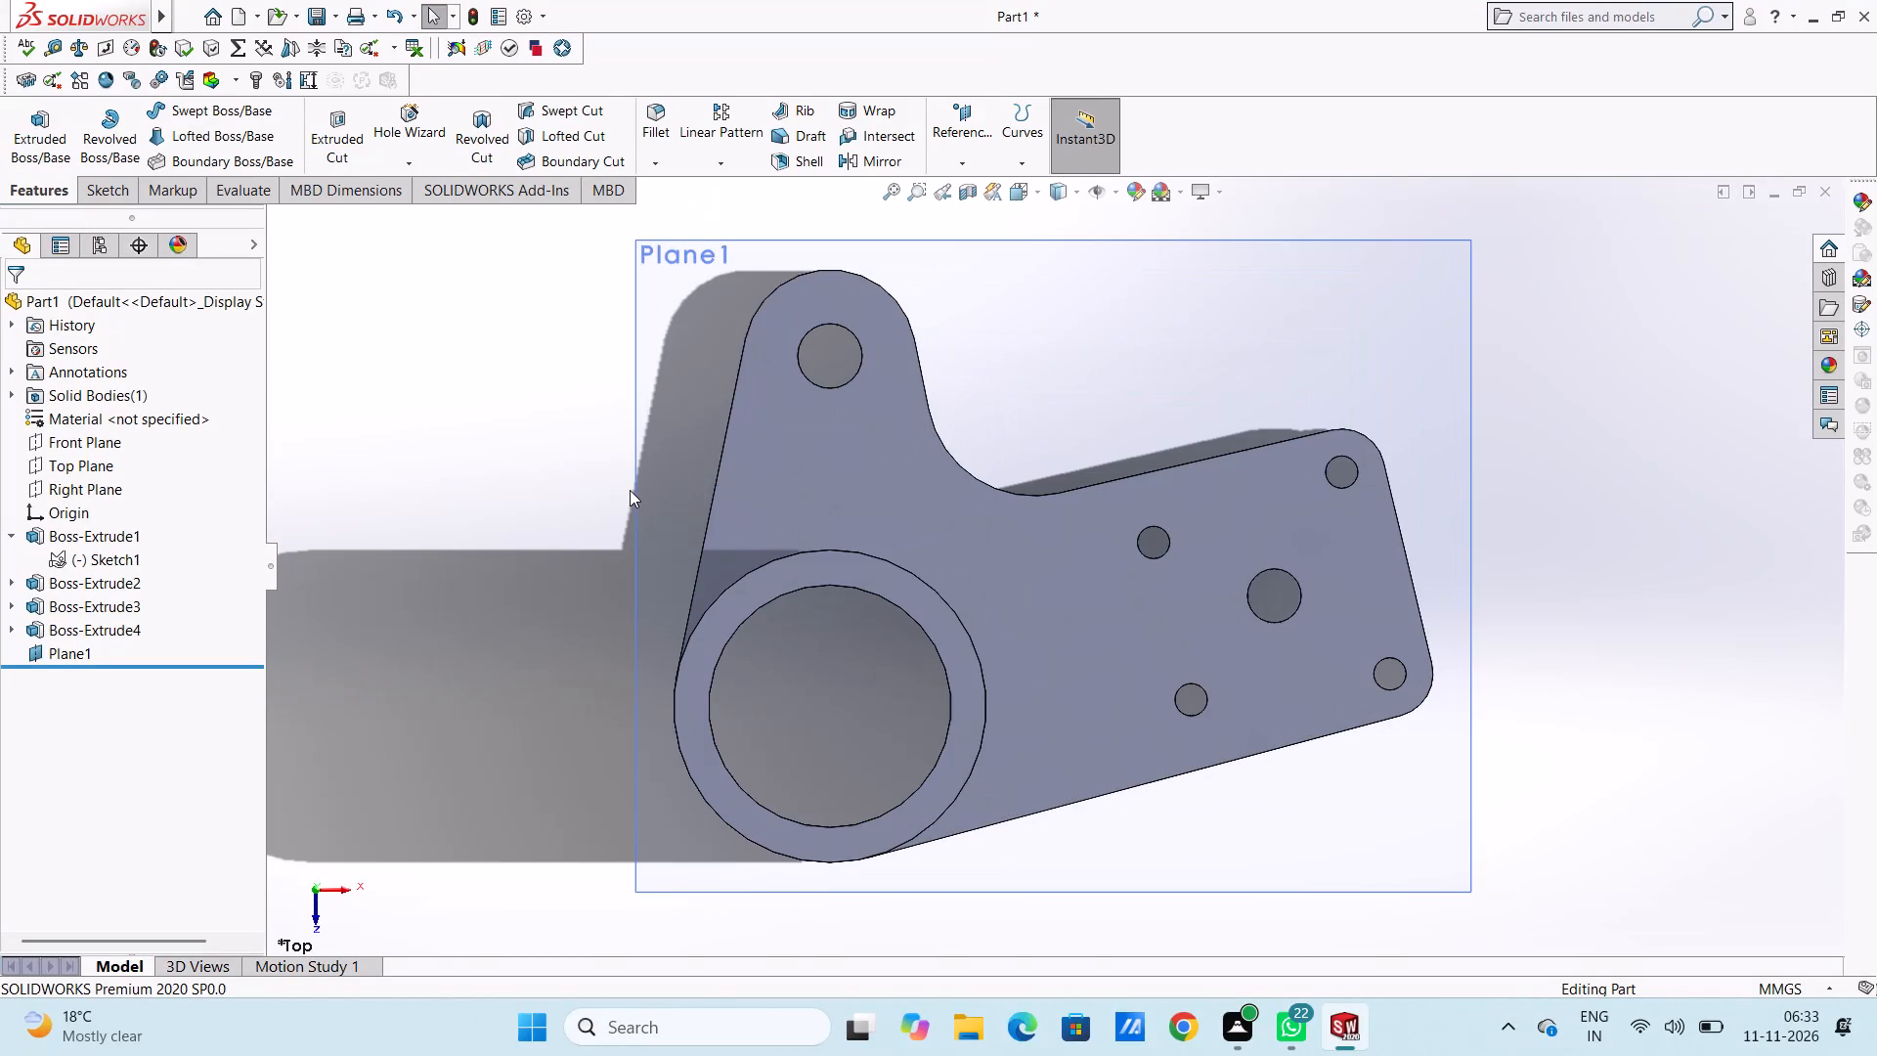
{"action": "scroll", "coordinate": [832, 407], "scroll_direction": "up", "scroll_amount": 6}
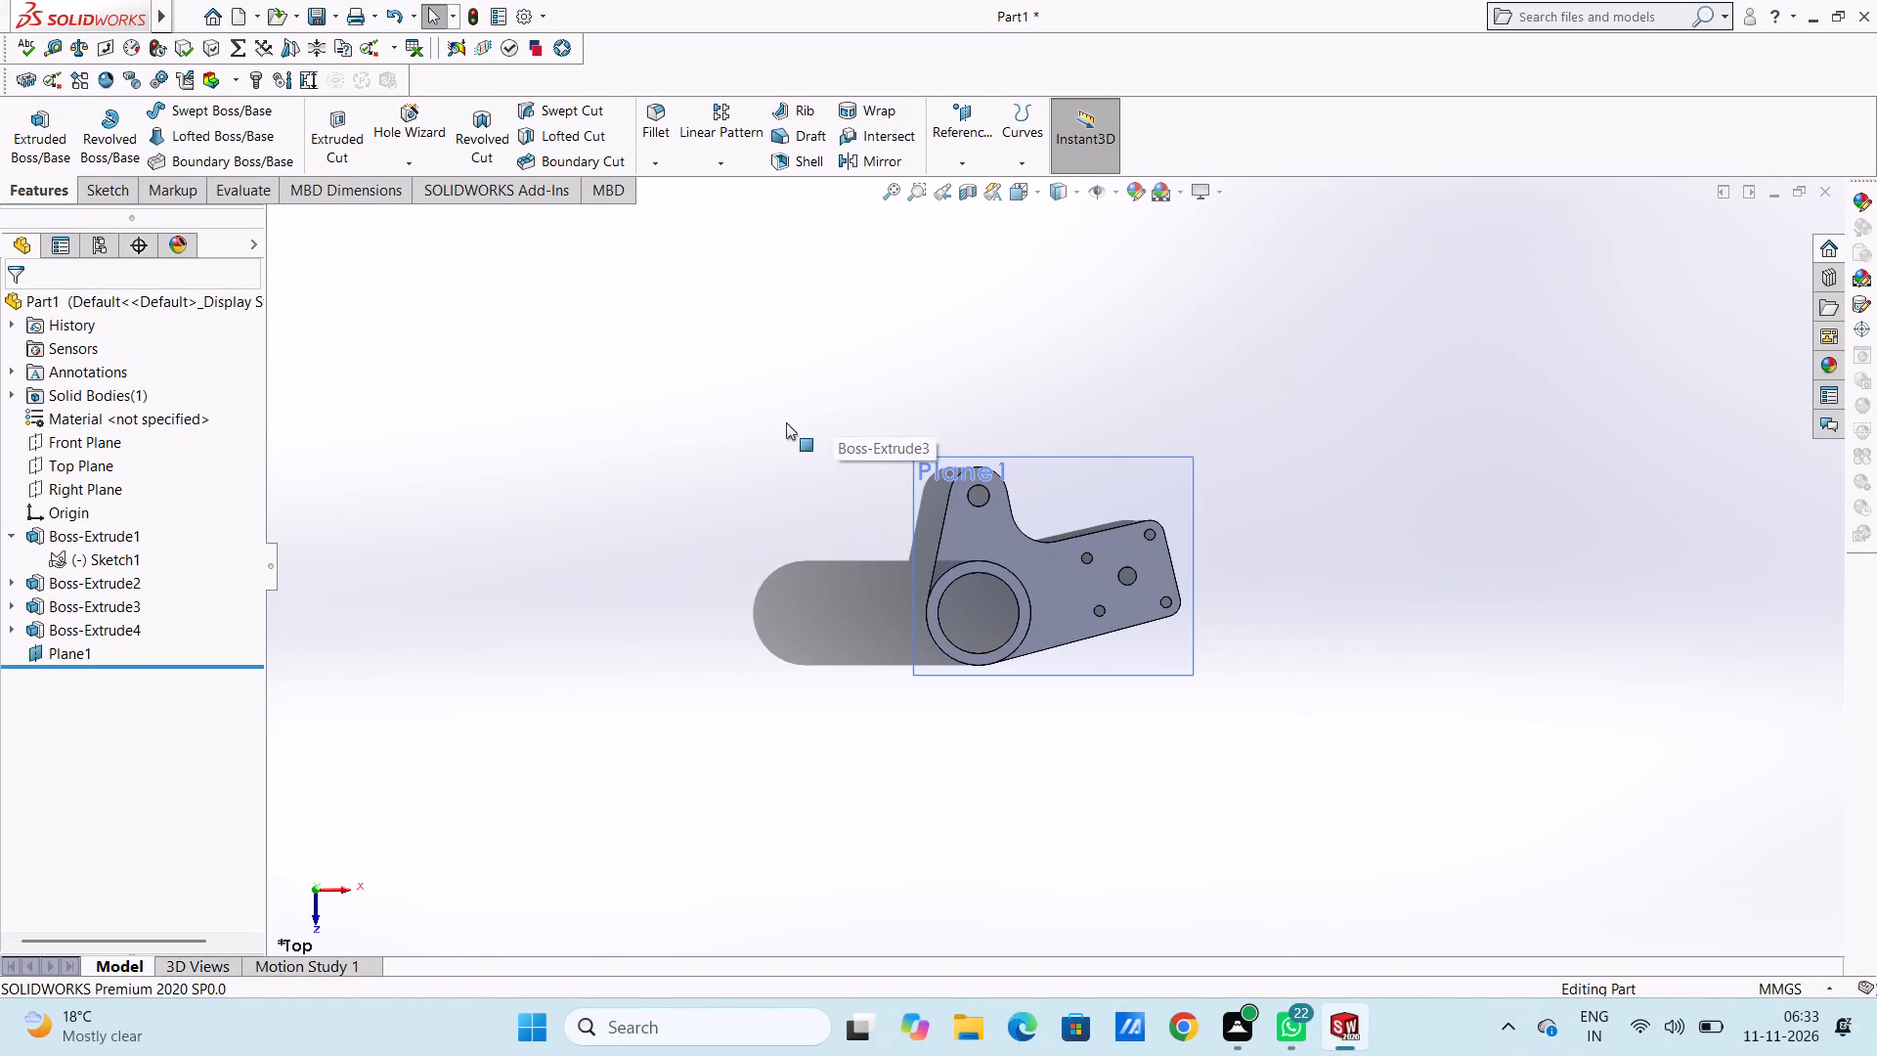
{"action": "scroll", "coordinate": [1053, 527], "scroll_direction": "down", "scroll_amount": 1}
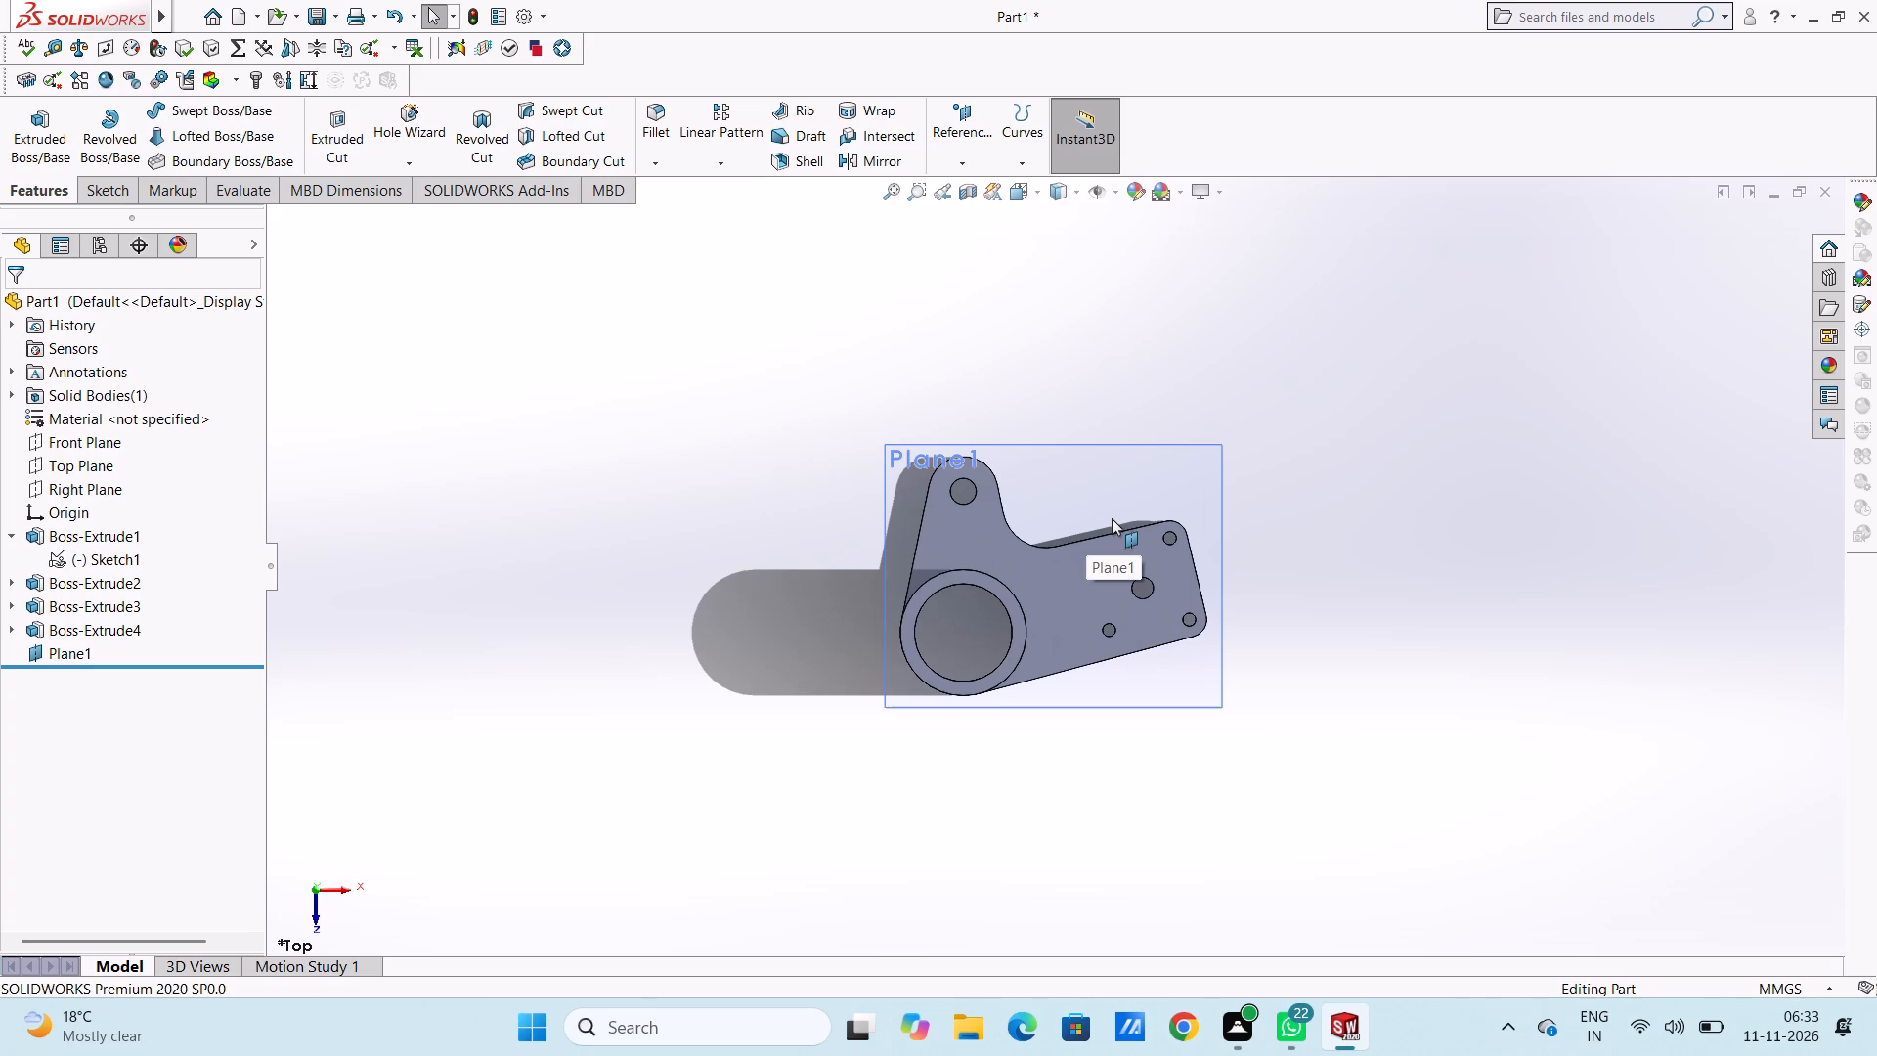
{"action": "left_click", "coordinate": [1099, 465]}
{"action": "left_click", "coordinate": [1185, 409]}
{"action": "left_click", "coordinate": [1091, 399]}
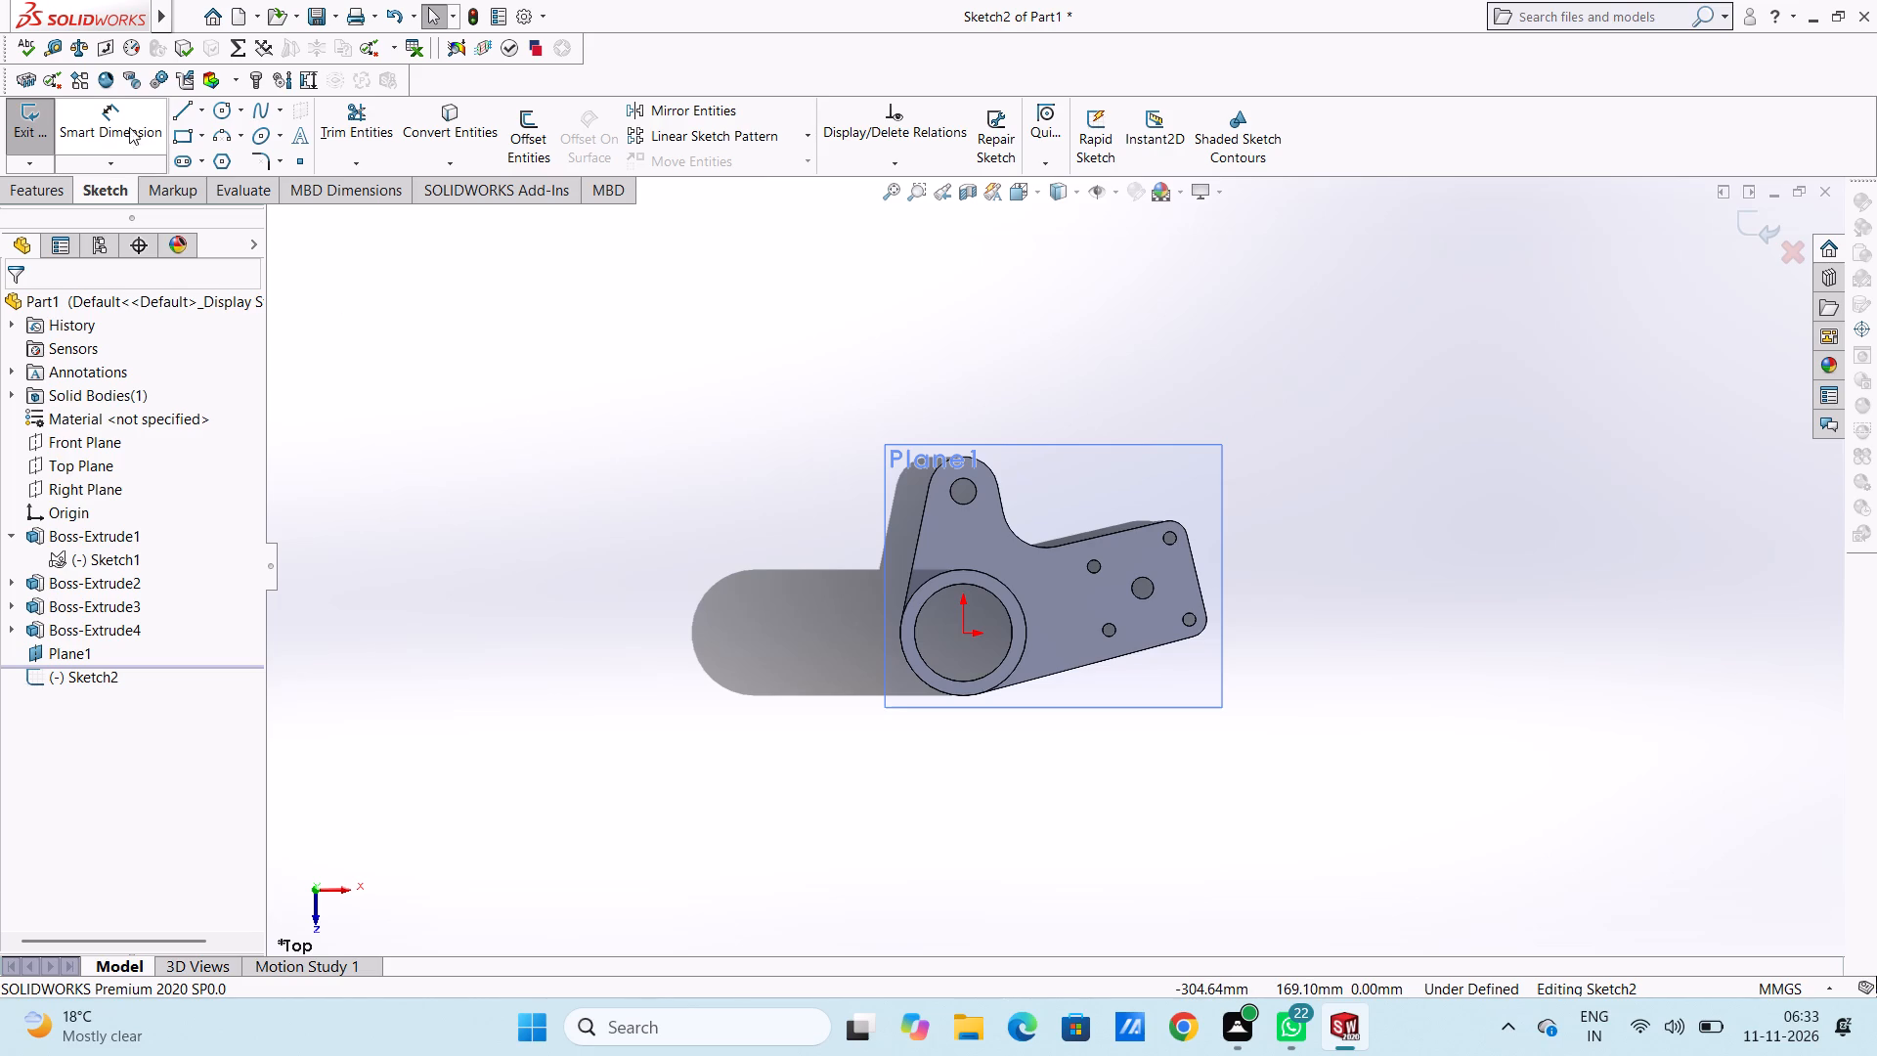
{"action": "left_click", "coordinate": [222, 112]}
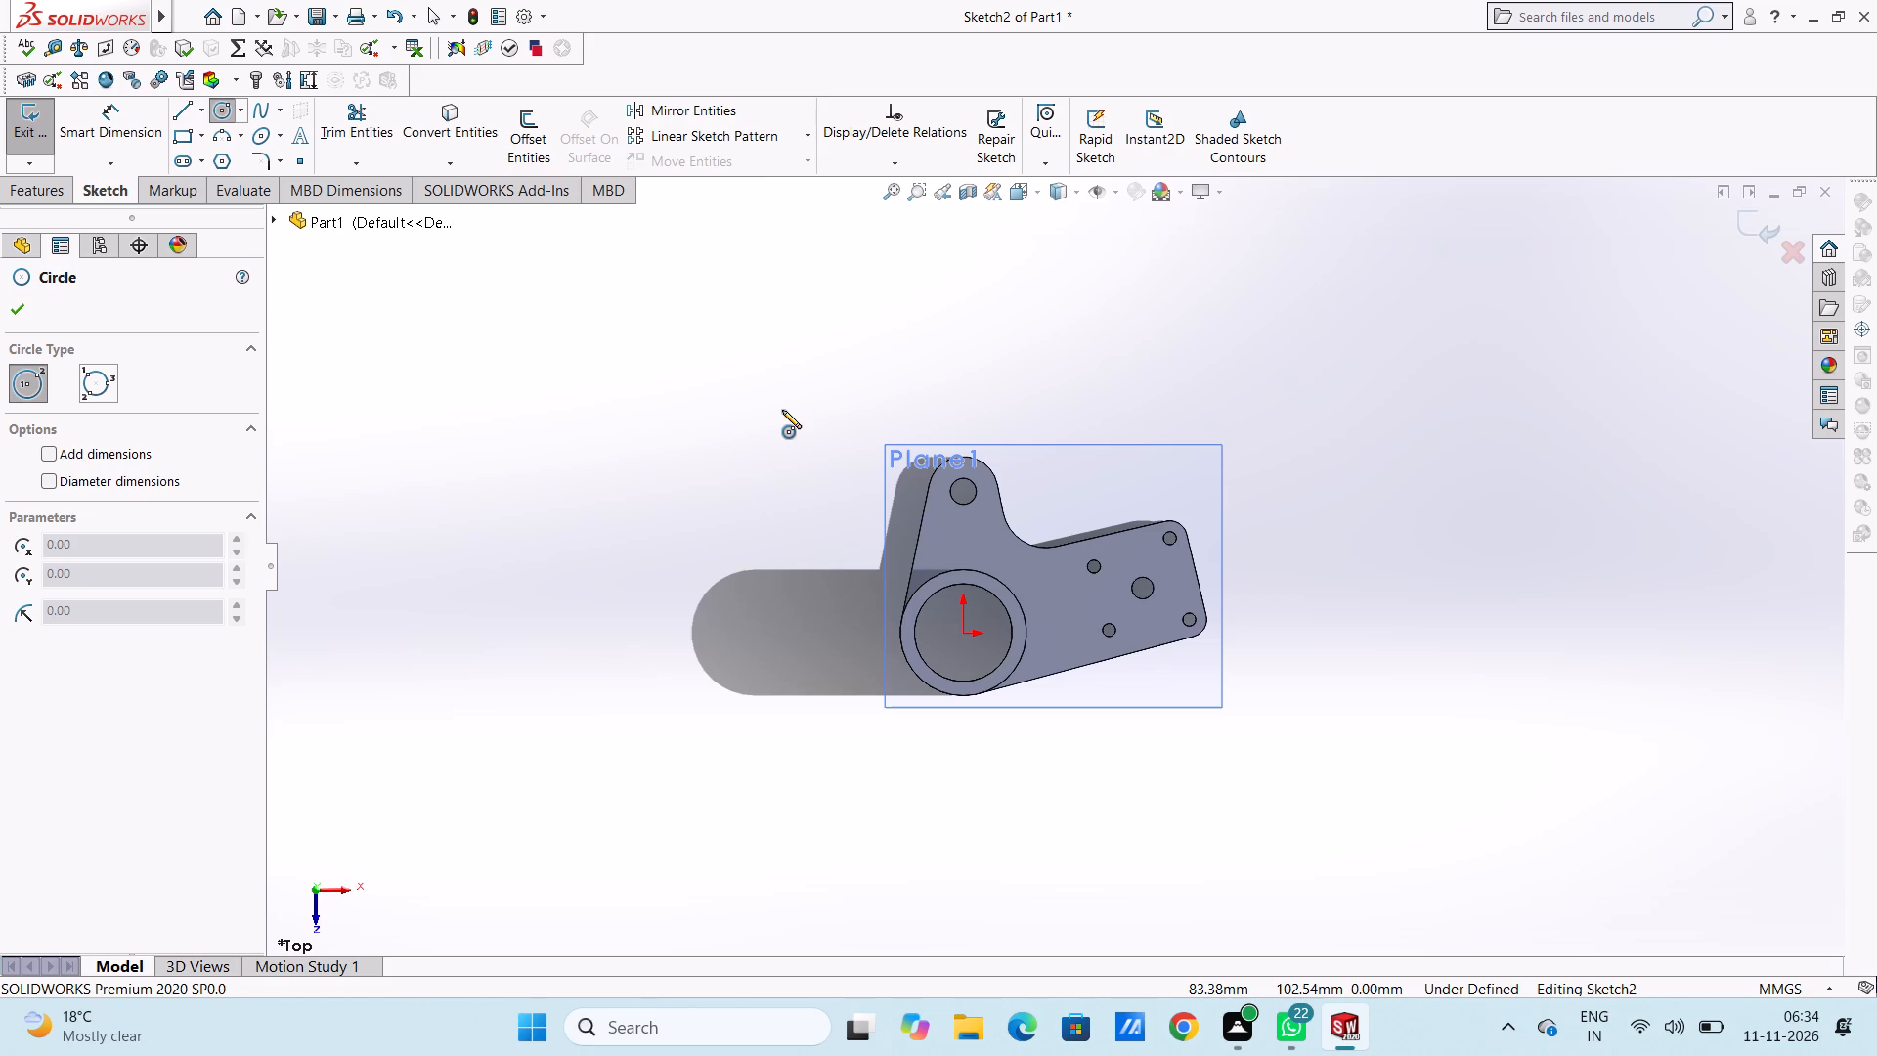
{"action": "left_click", "coordinate": [967, 325]}
{"action": "type", "text": "12"}
{"action": "key", "text": "Return"}
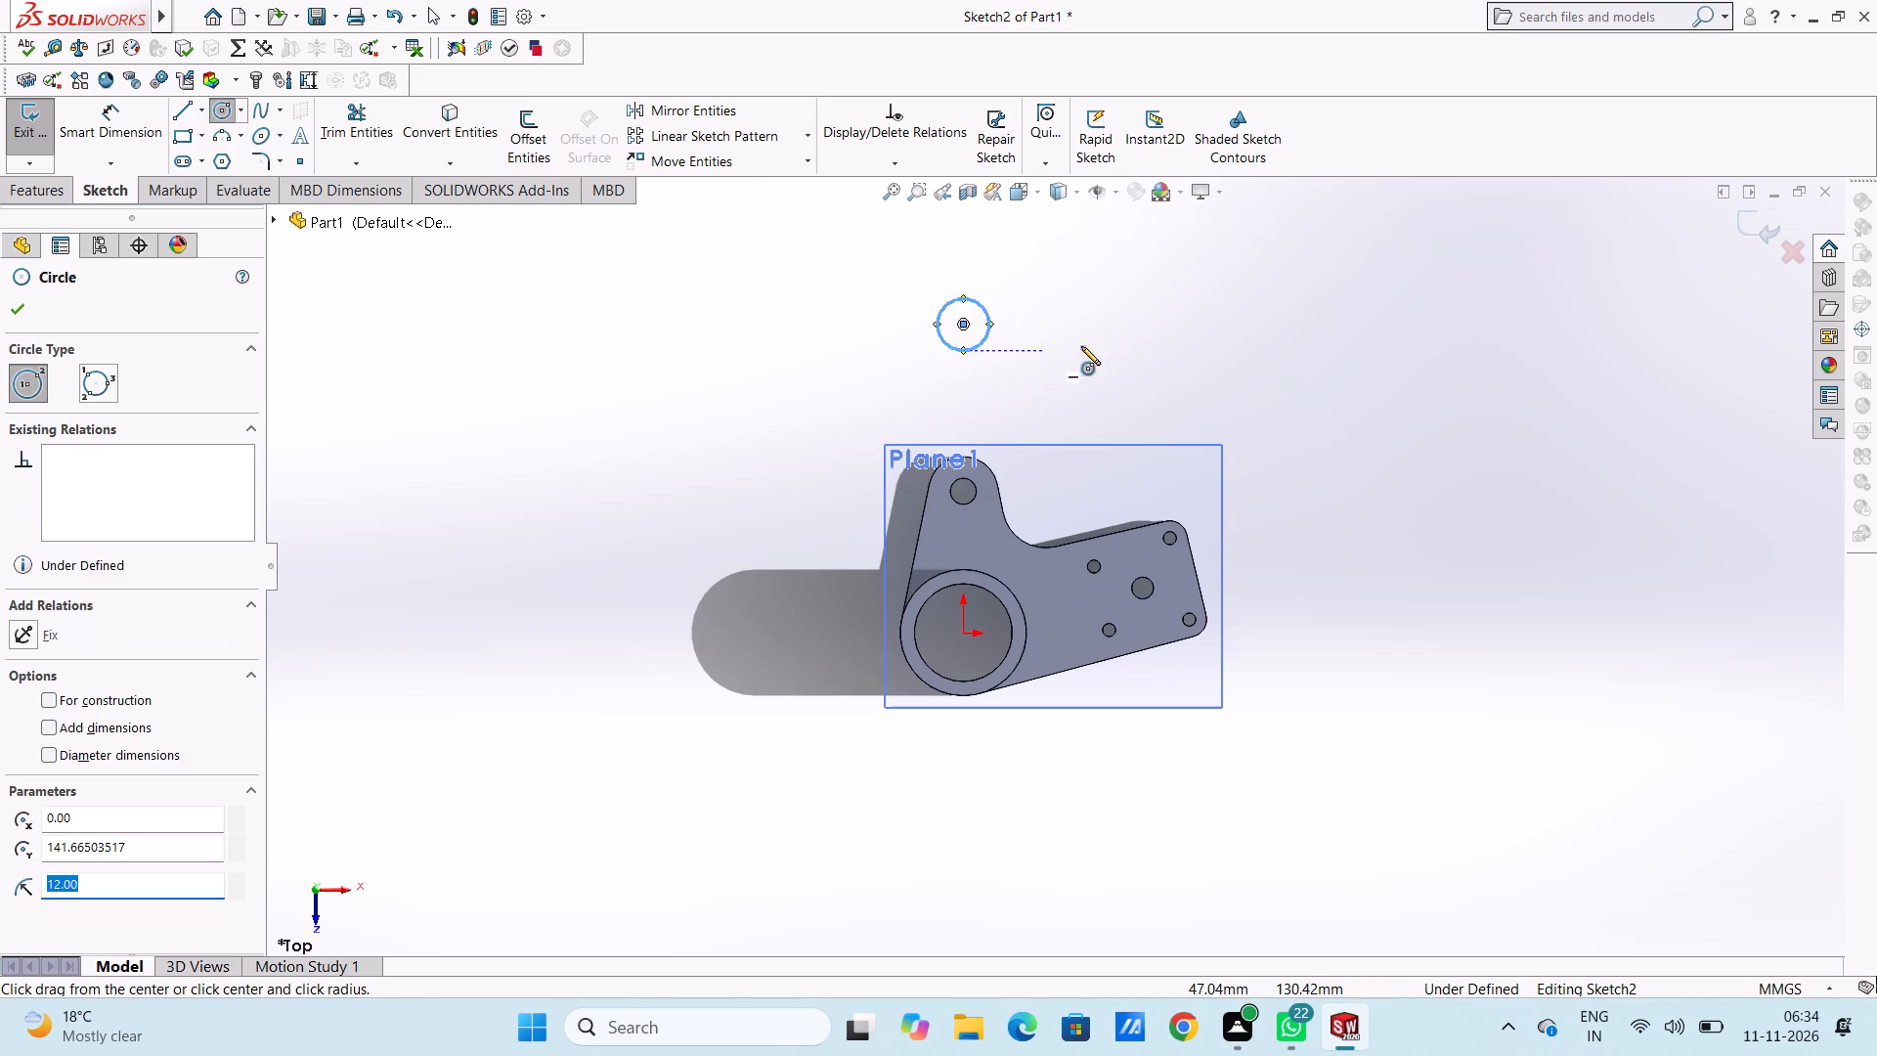
{"action": "right_click", "coordinate": [1249, 338]}
{"action": "double_click", "coordinate": [1296, 357]}
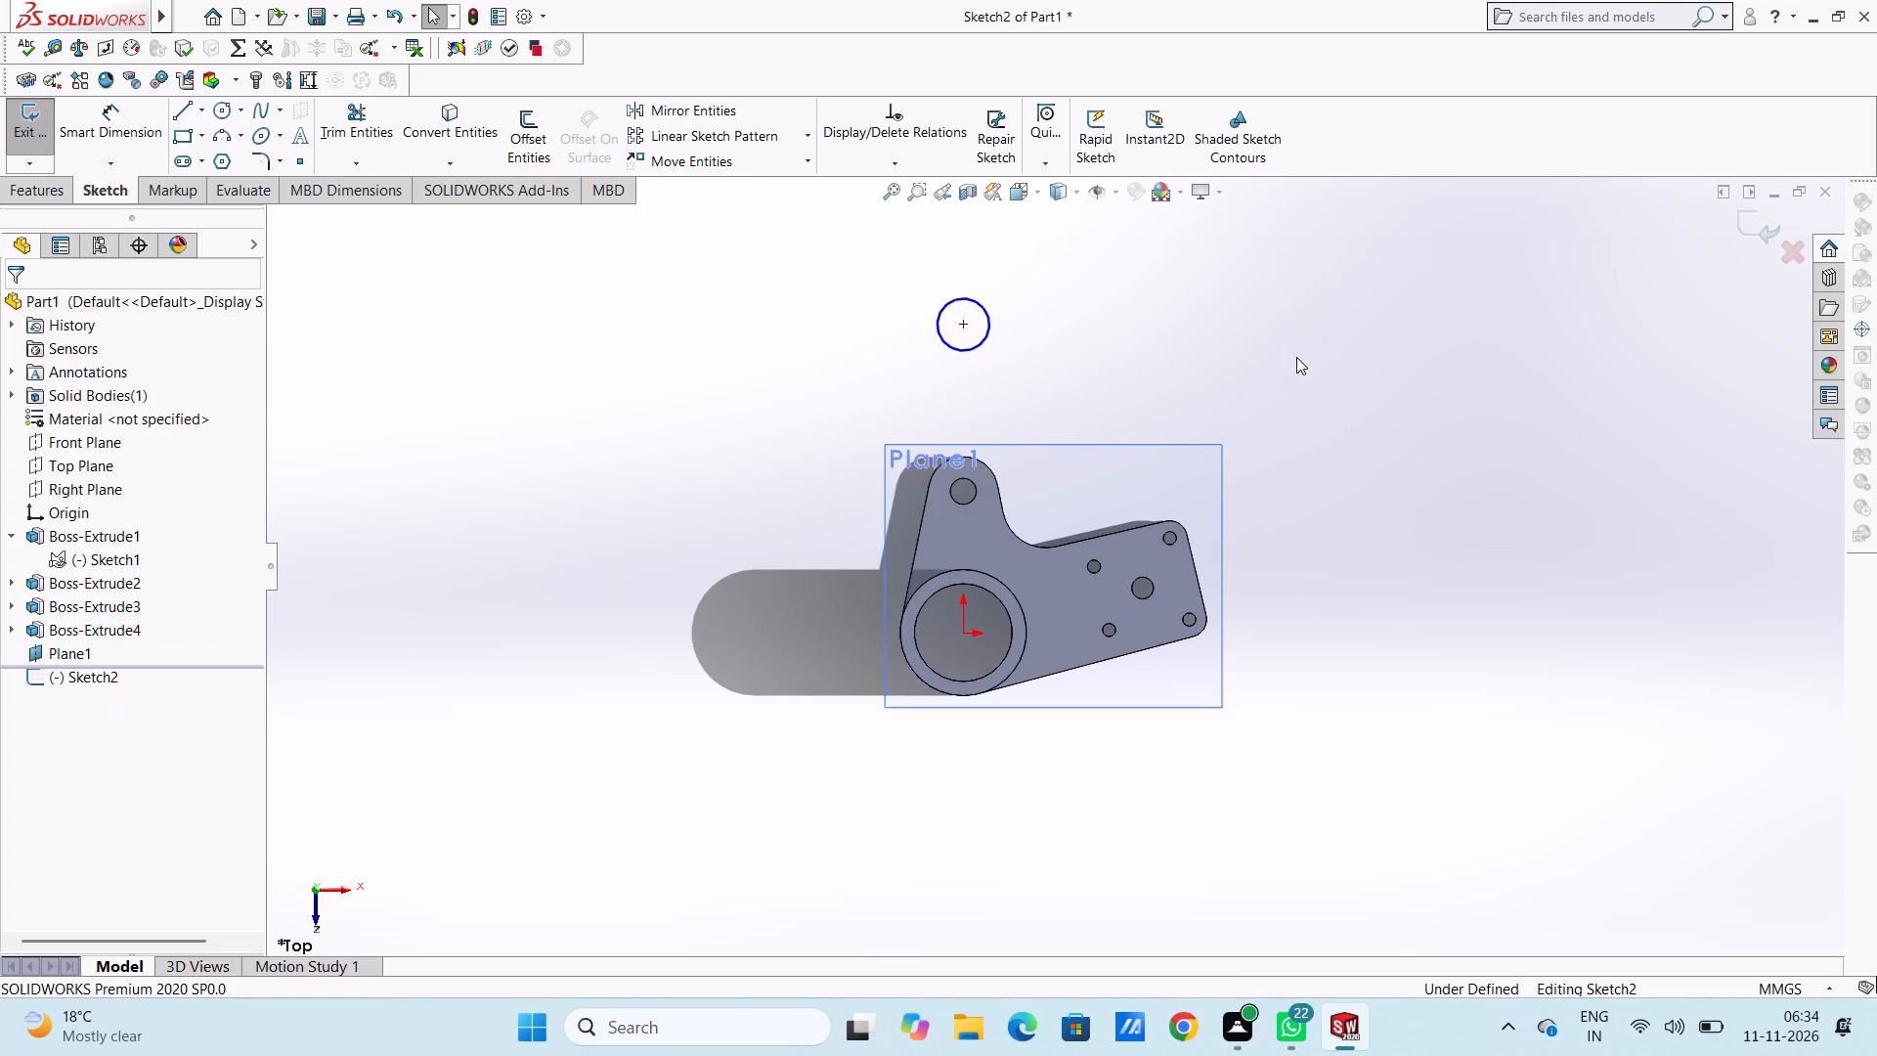
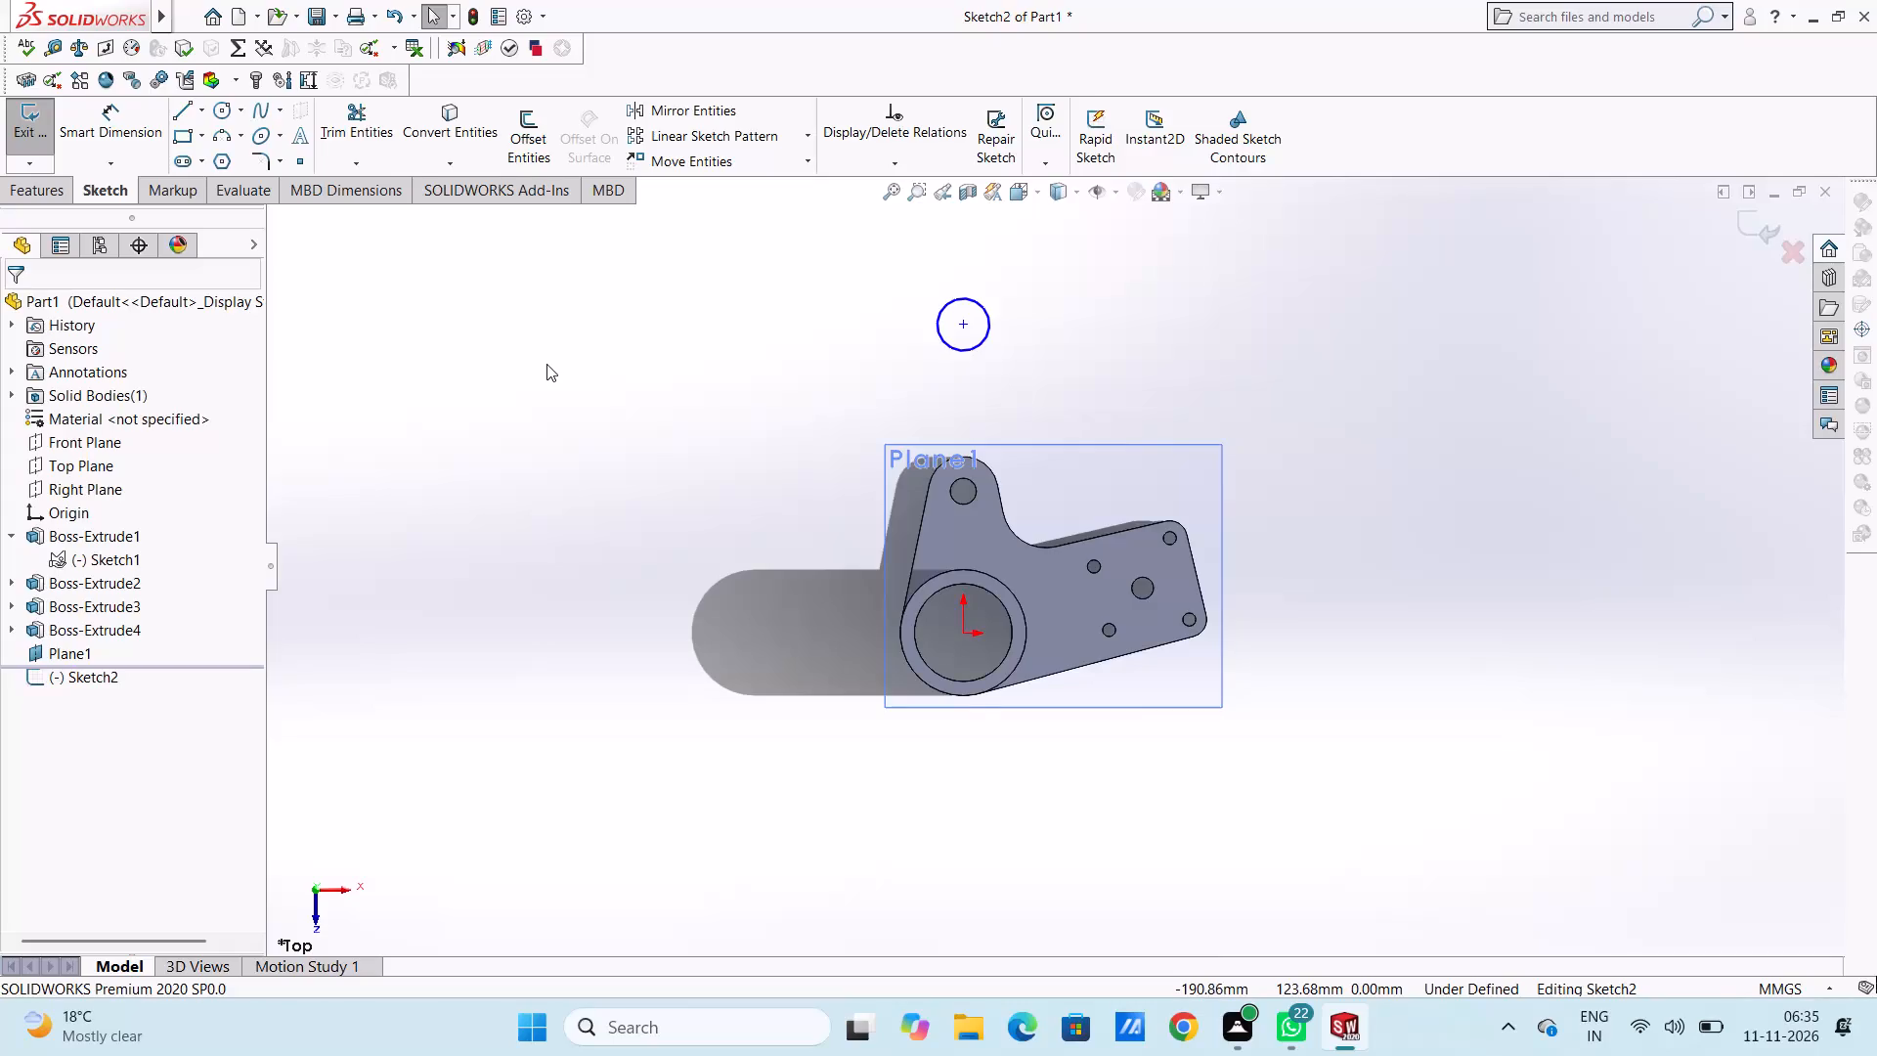
Sketch a smaller circle of about 6 mm radius concentric with the existing circle above the holed arm.
{"action": "left_click", "coordinate": [221, 116]}
{"action": "scroll", "coordinate": [987, 319], "scroll_direction": "down", "scroll_amount": 4}
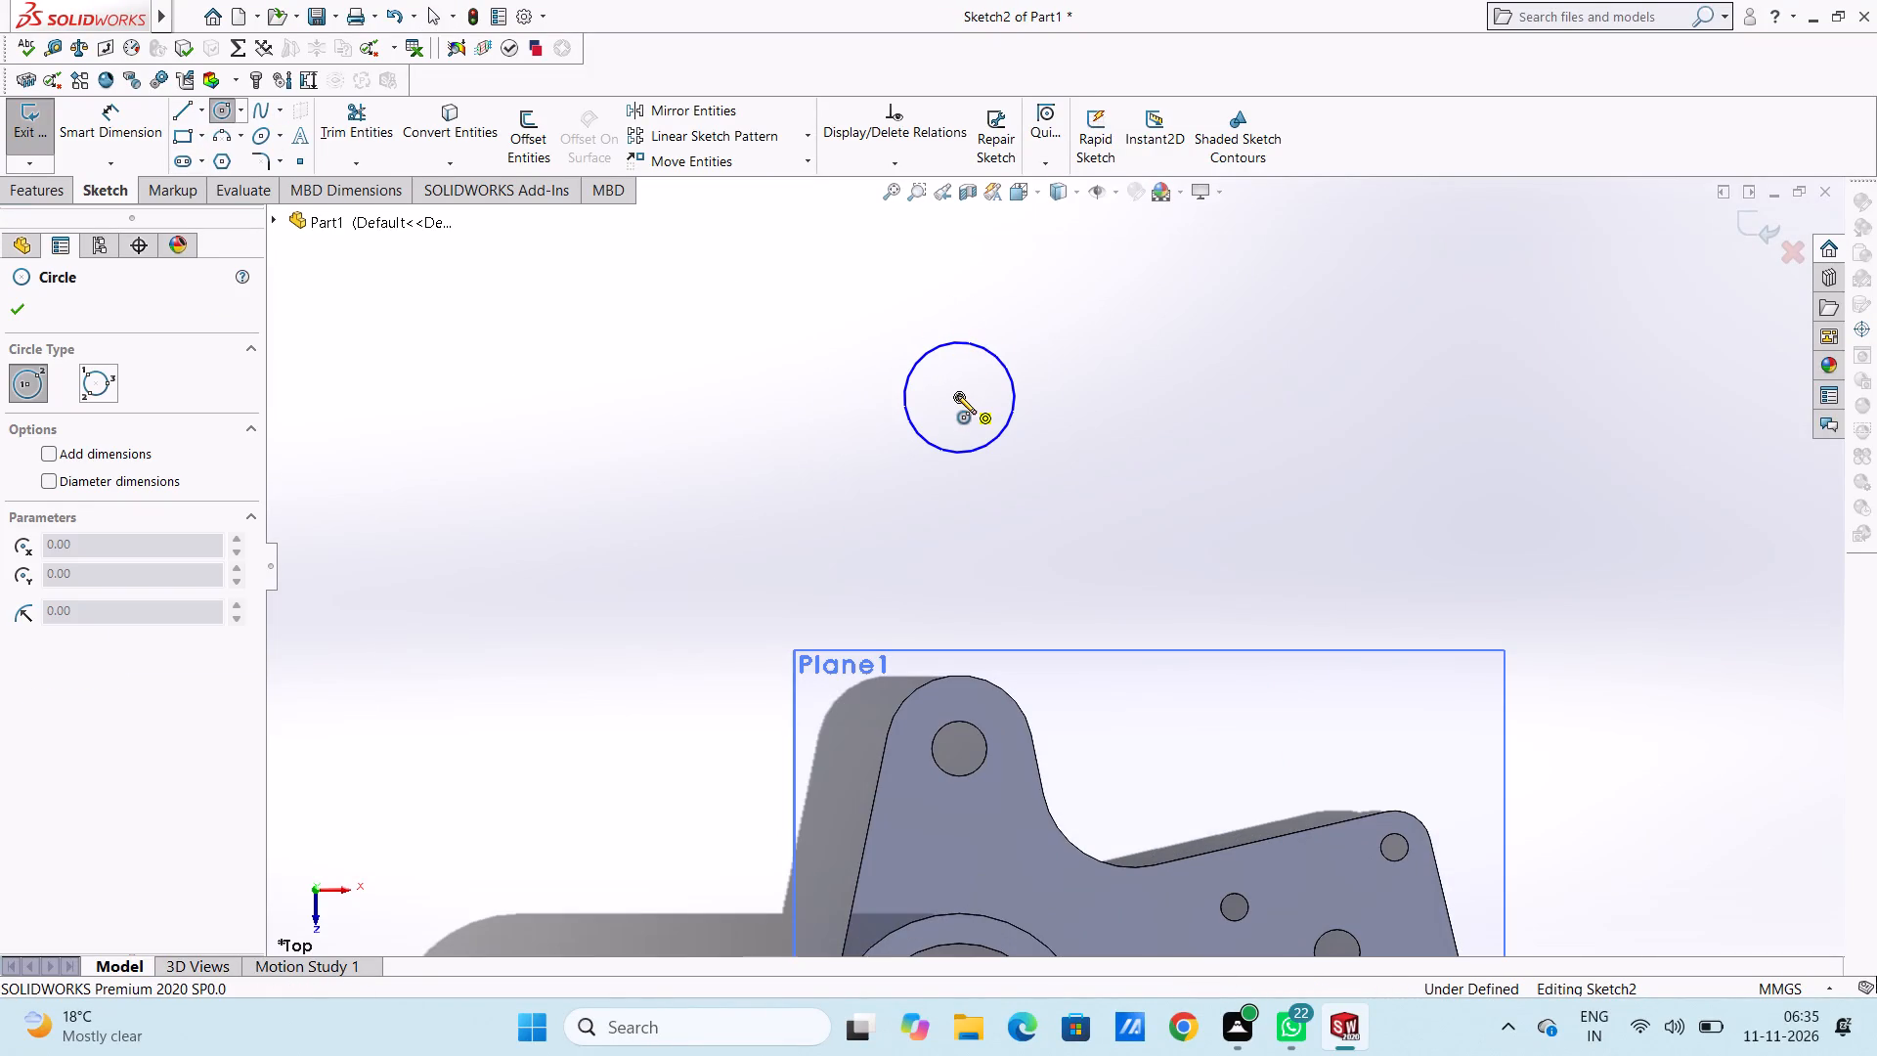
{"action": "left_click", "coordinate": [957, 395]}
{"action": "left_click", "coordinate": [972, 422]}
{"action": "right_click", "coordinate": [612, 340]}
{"action": "left_click", "coordinate": [638, 357]}
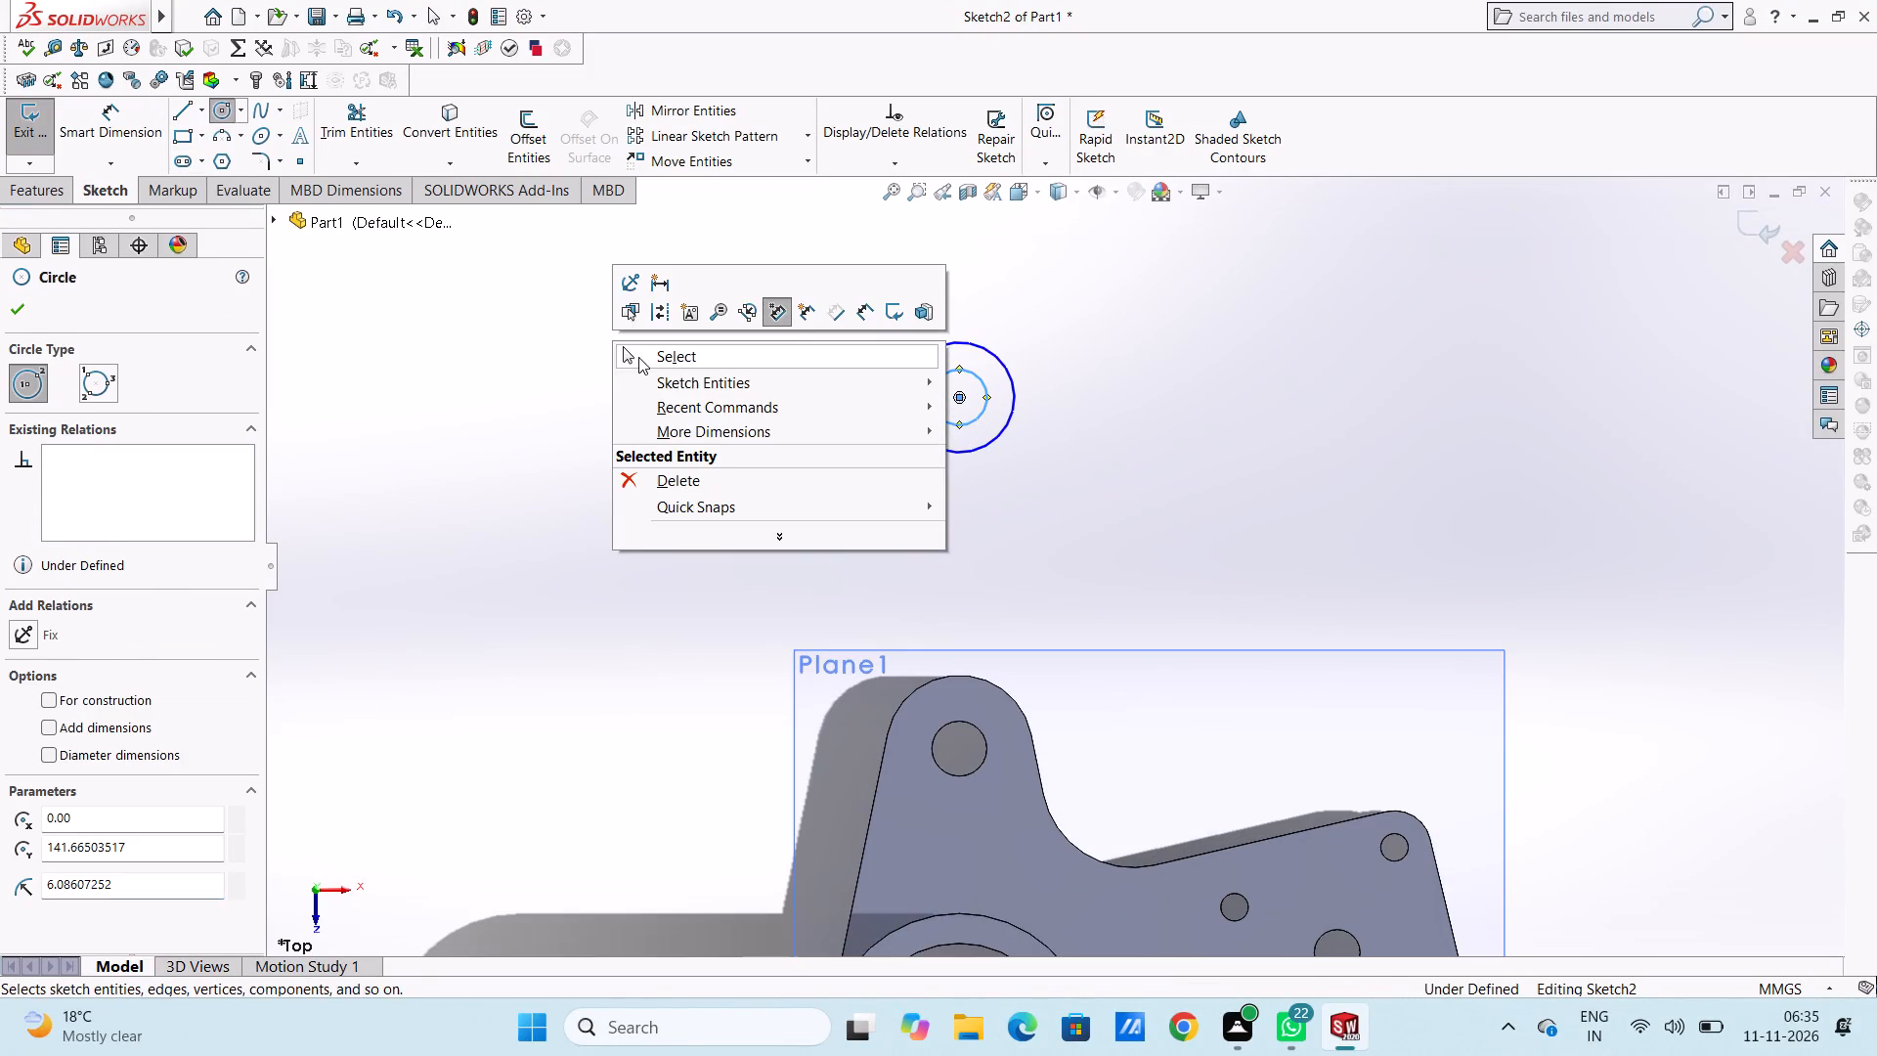
{"action": "left_click", "coordinate": [631, 358]}
Add a 24 mm diameter dimension to the outer circle.
{"action": "left_click", "coordinate": [134, 131]}
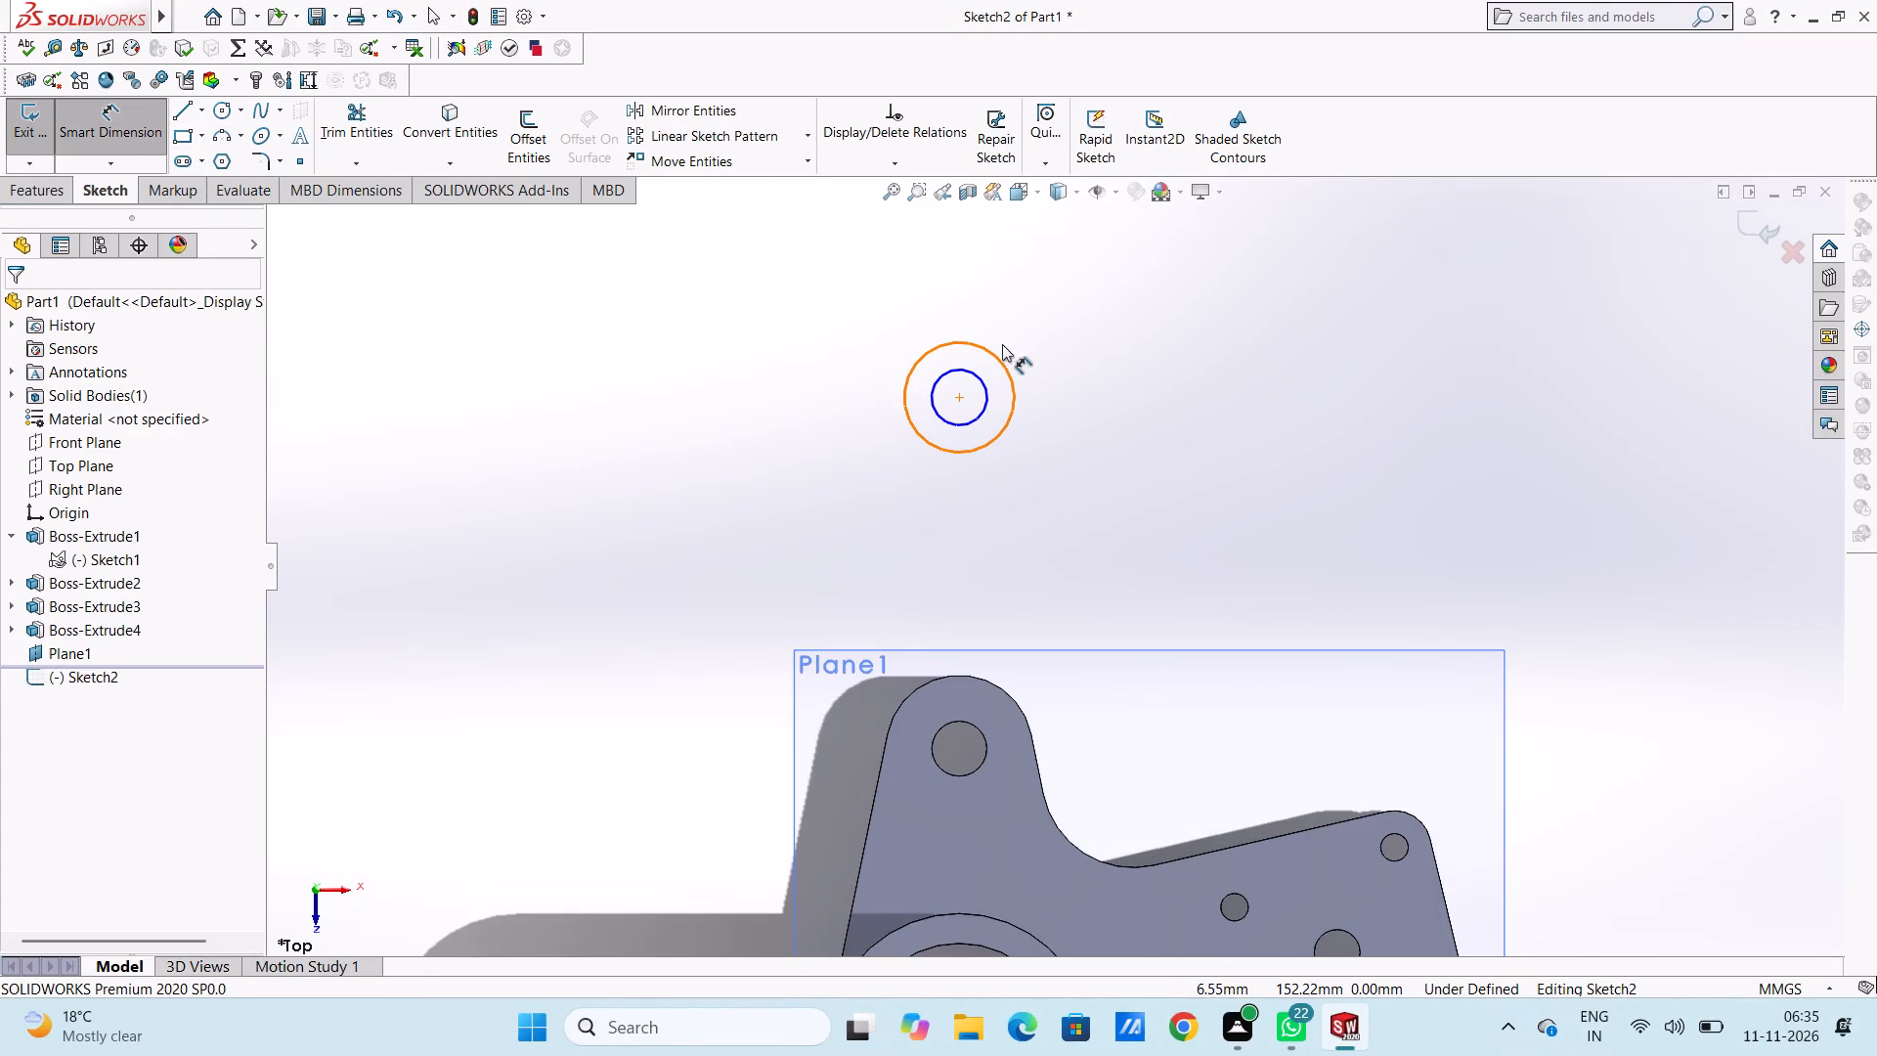
{"action": "left_click", "coordinate": [998, 355]}
{"action": "scroll", "coordinate": [1384, 294], "scroll_direction": "up", "scroll_amount": 3}
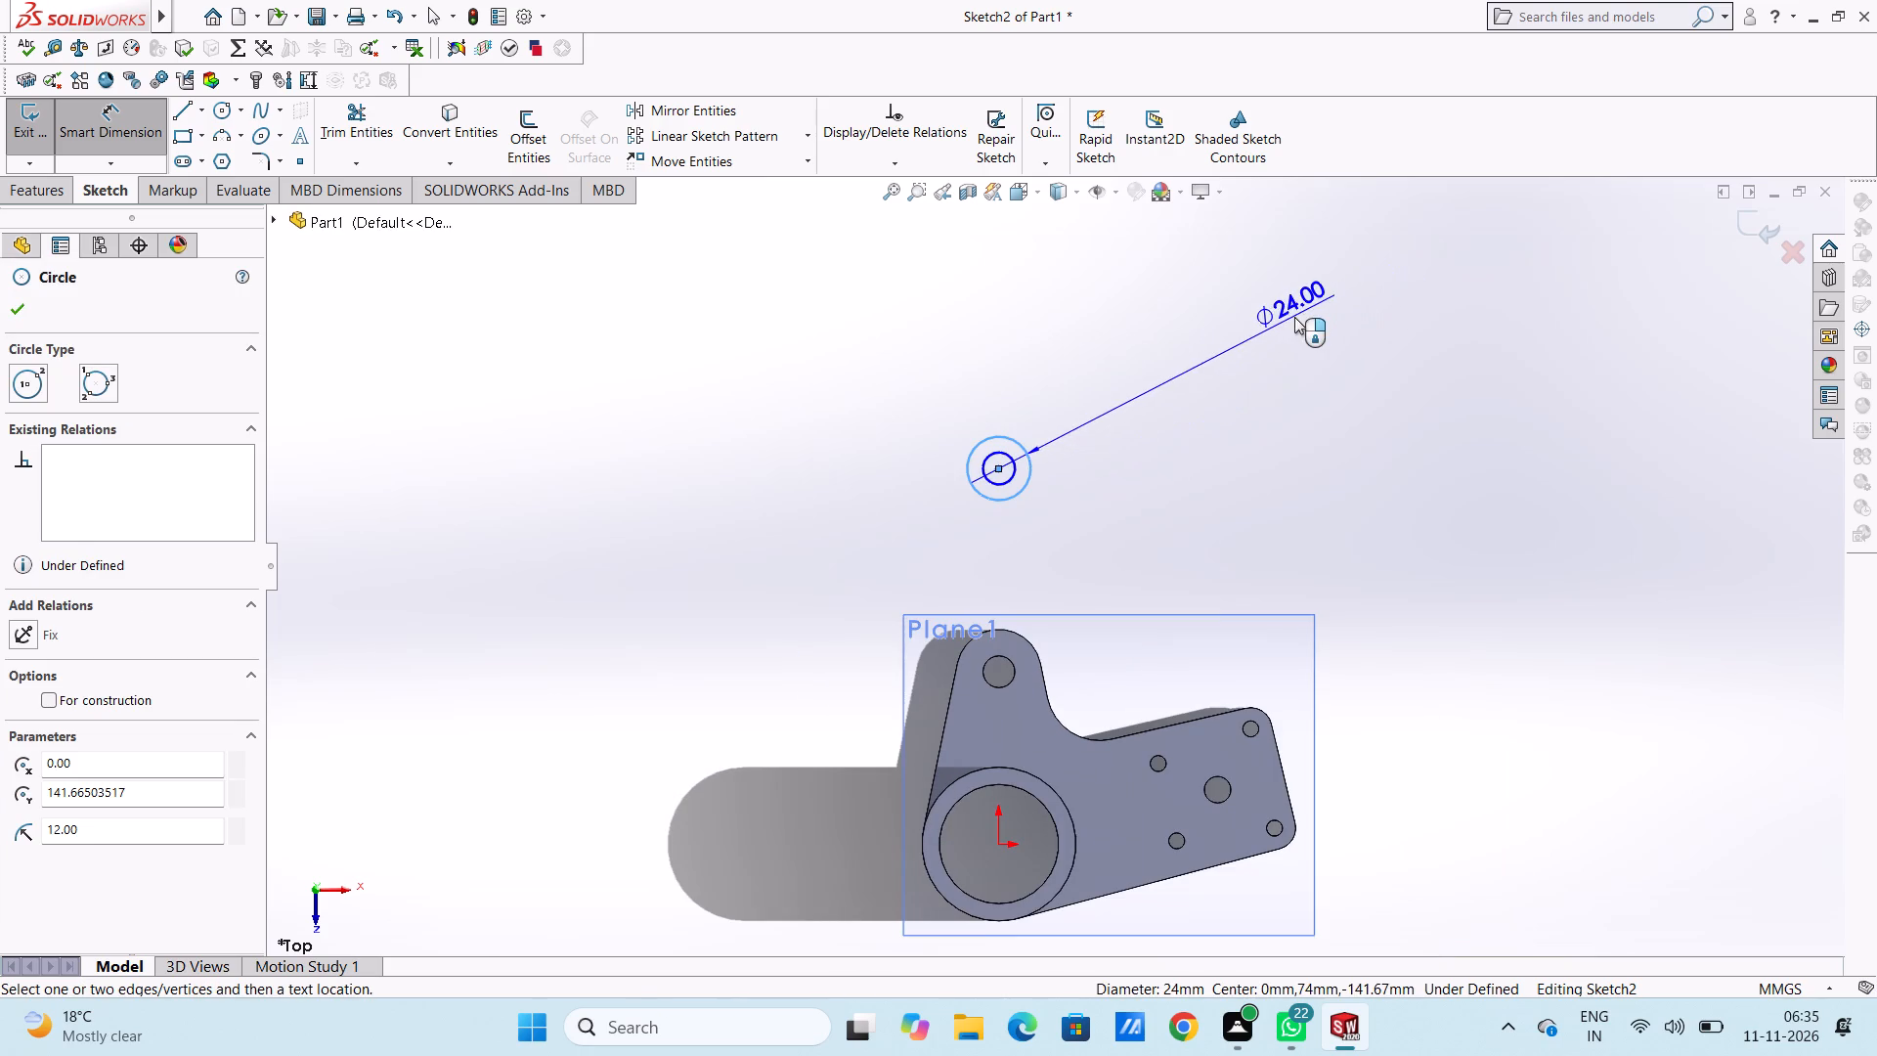
{"action": "left_click", "coordinate": [1282, 307]}
{"action": "left_click", "coordinate": [1204, 276]}
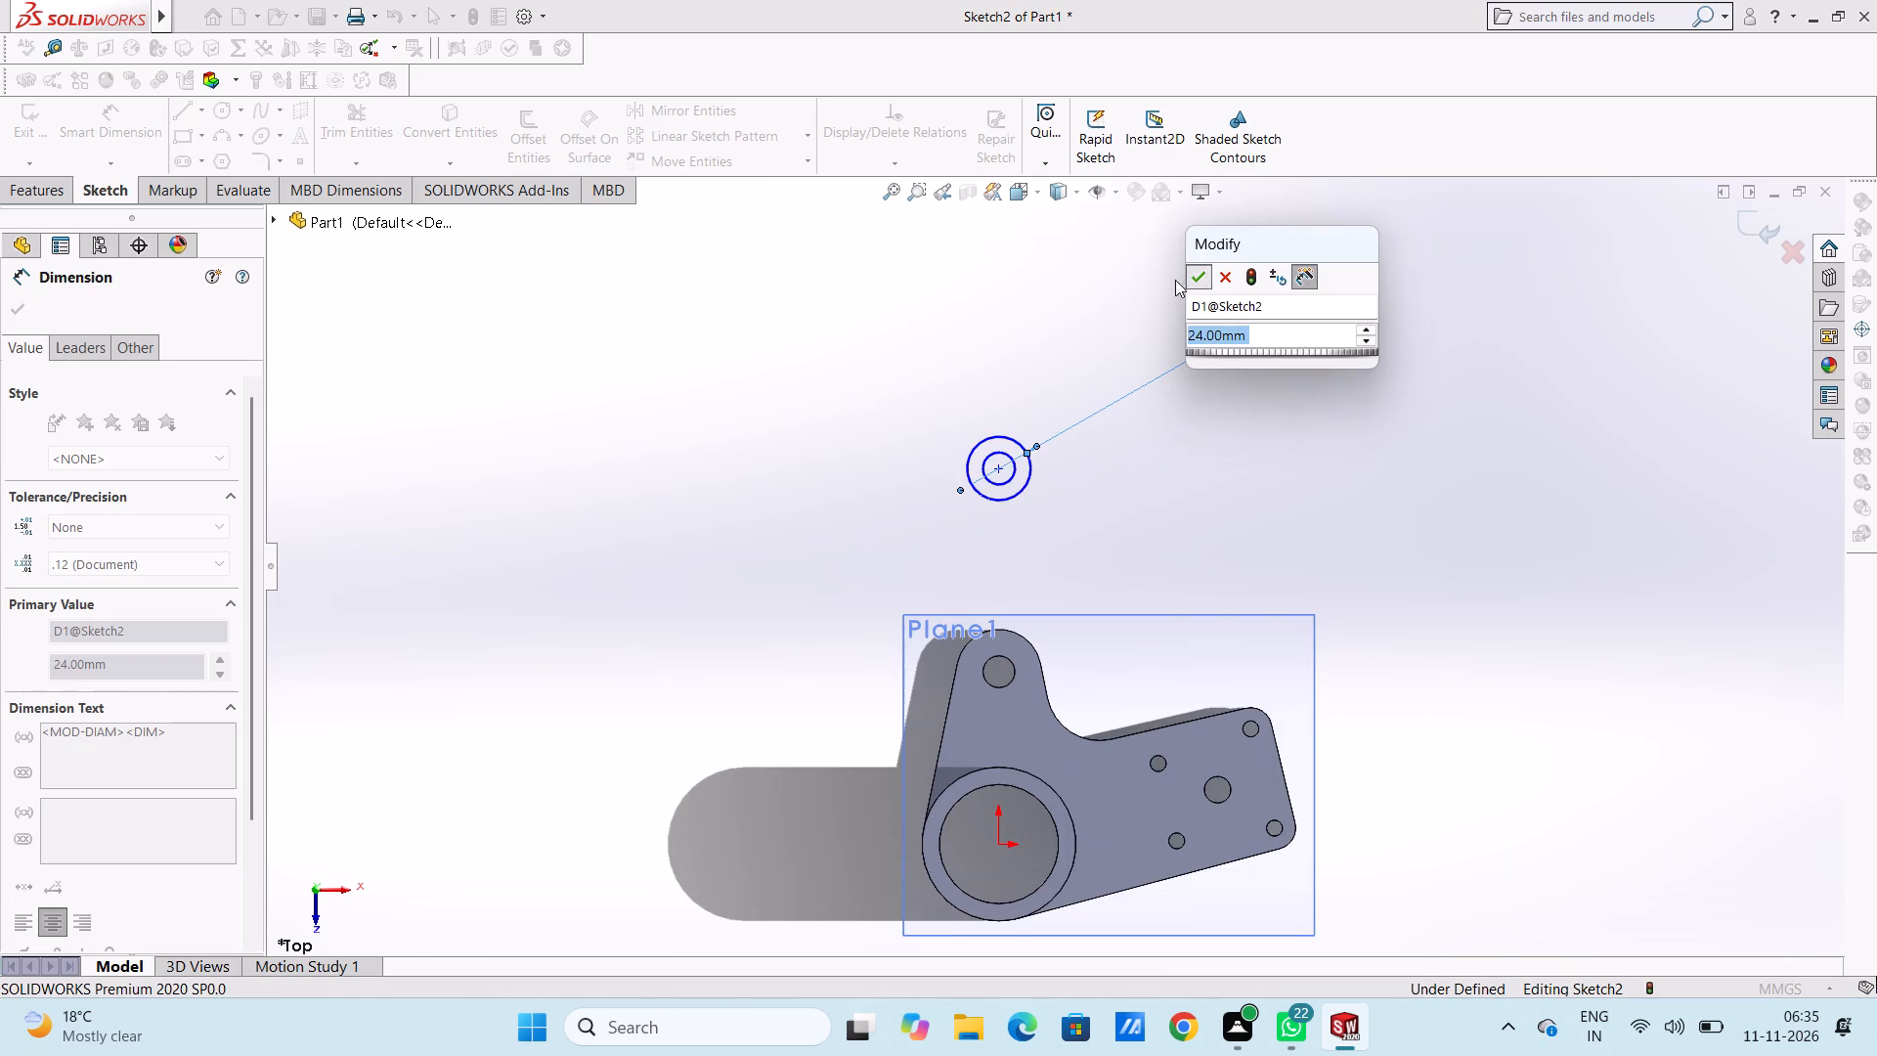
{"action": "left_click", "coordinate": [1136, 280]}
Dimension the inner concentric circle's diameter and set it to 8 mm.
{"action": "left_click", "coordinate": [999, 450]}
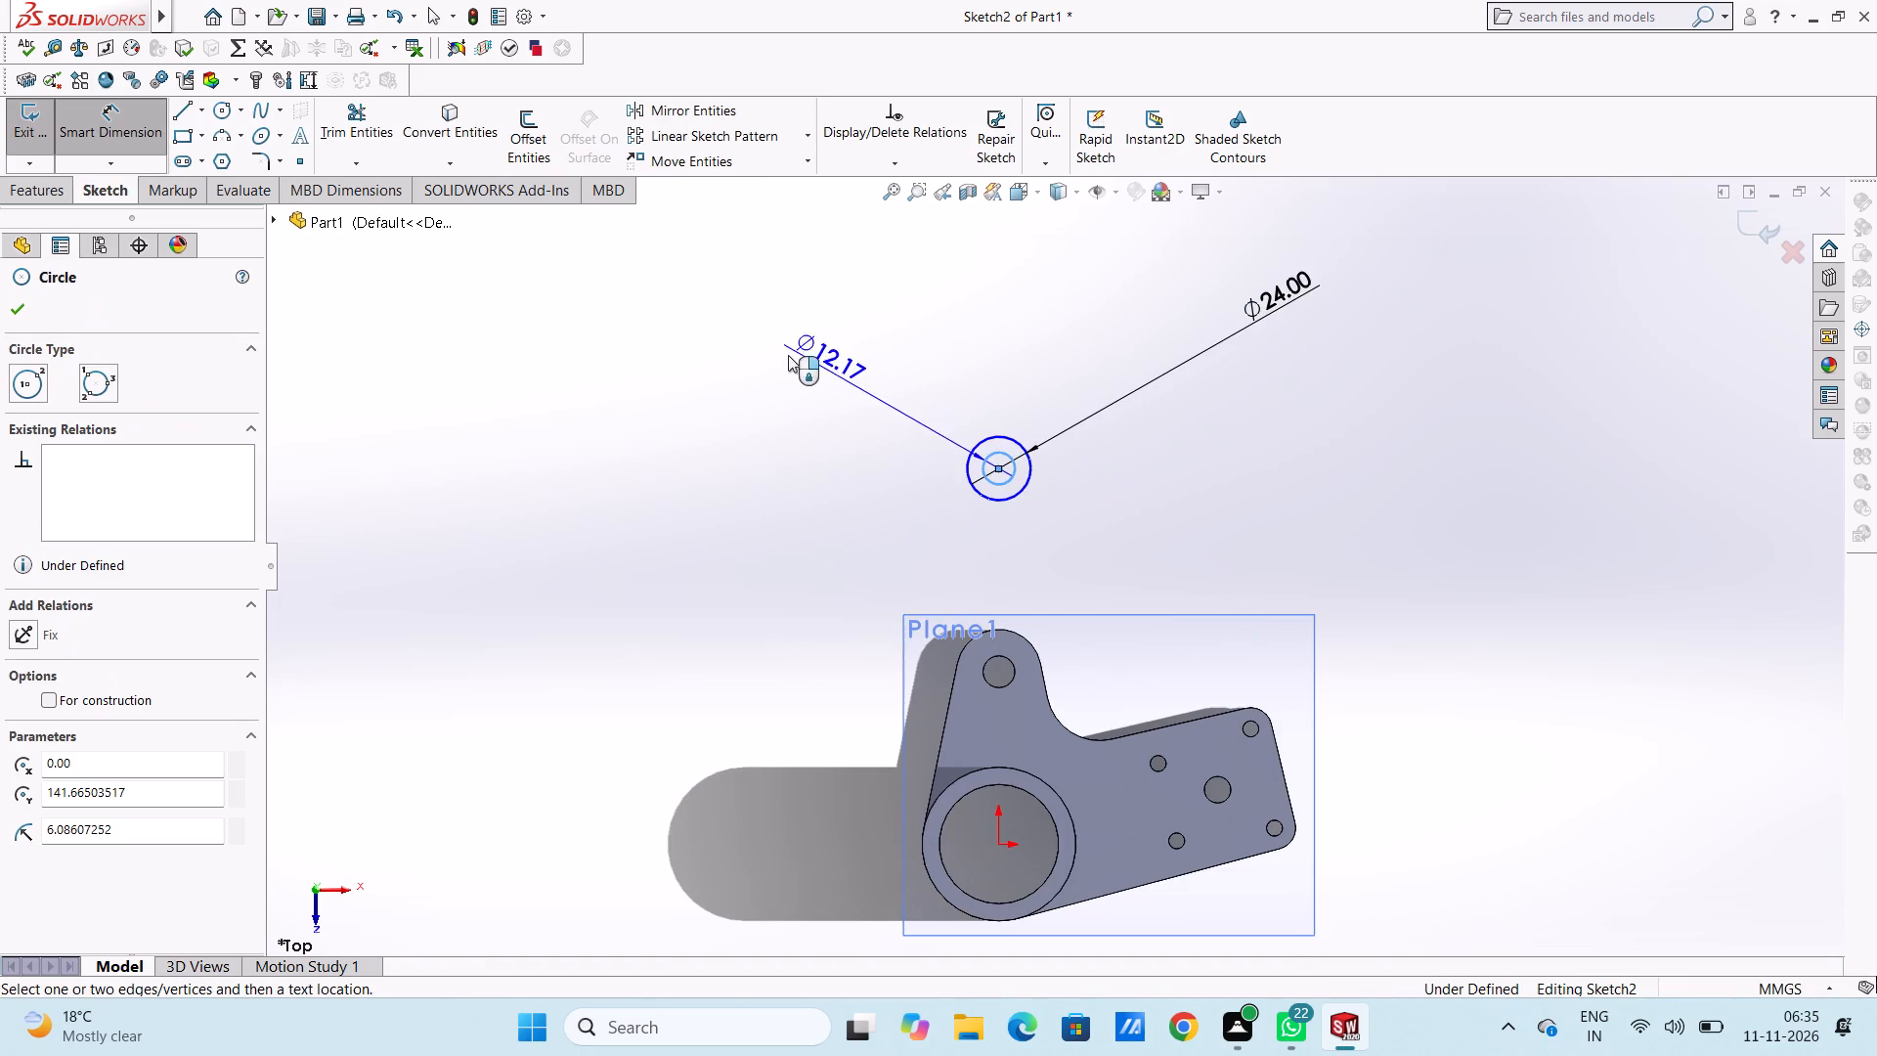
{"action": "left_click", "coordinate": [753, 284]}
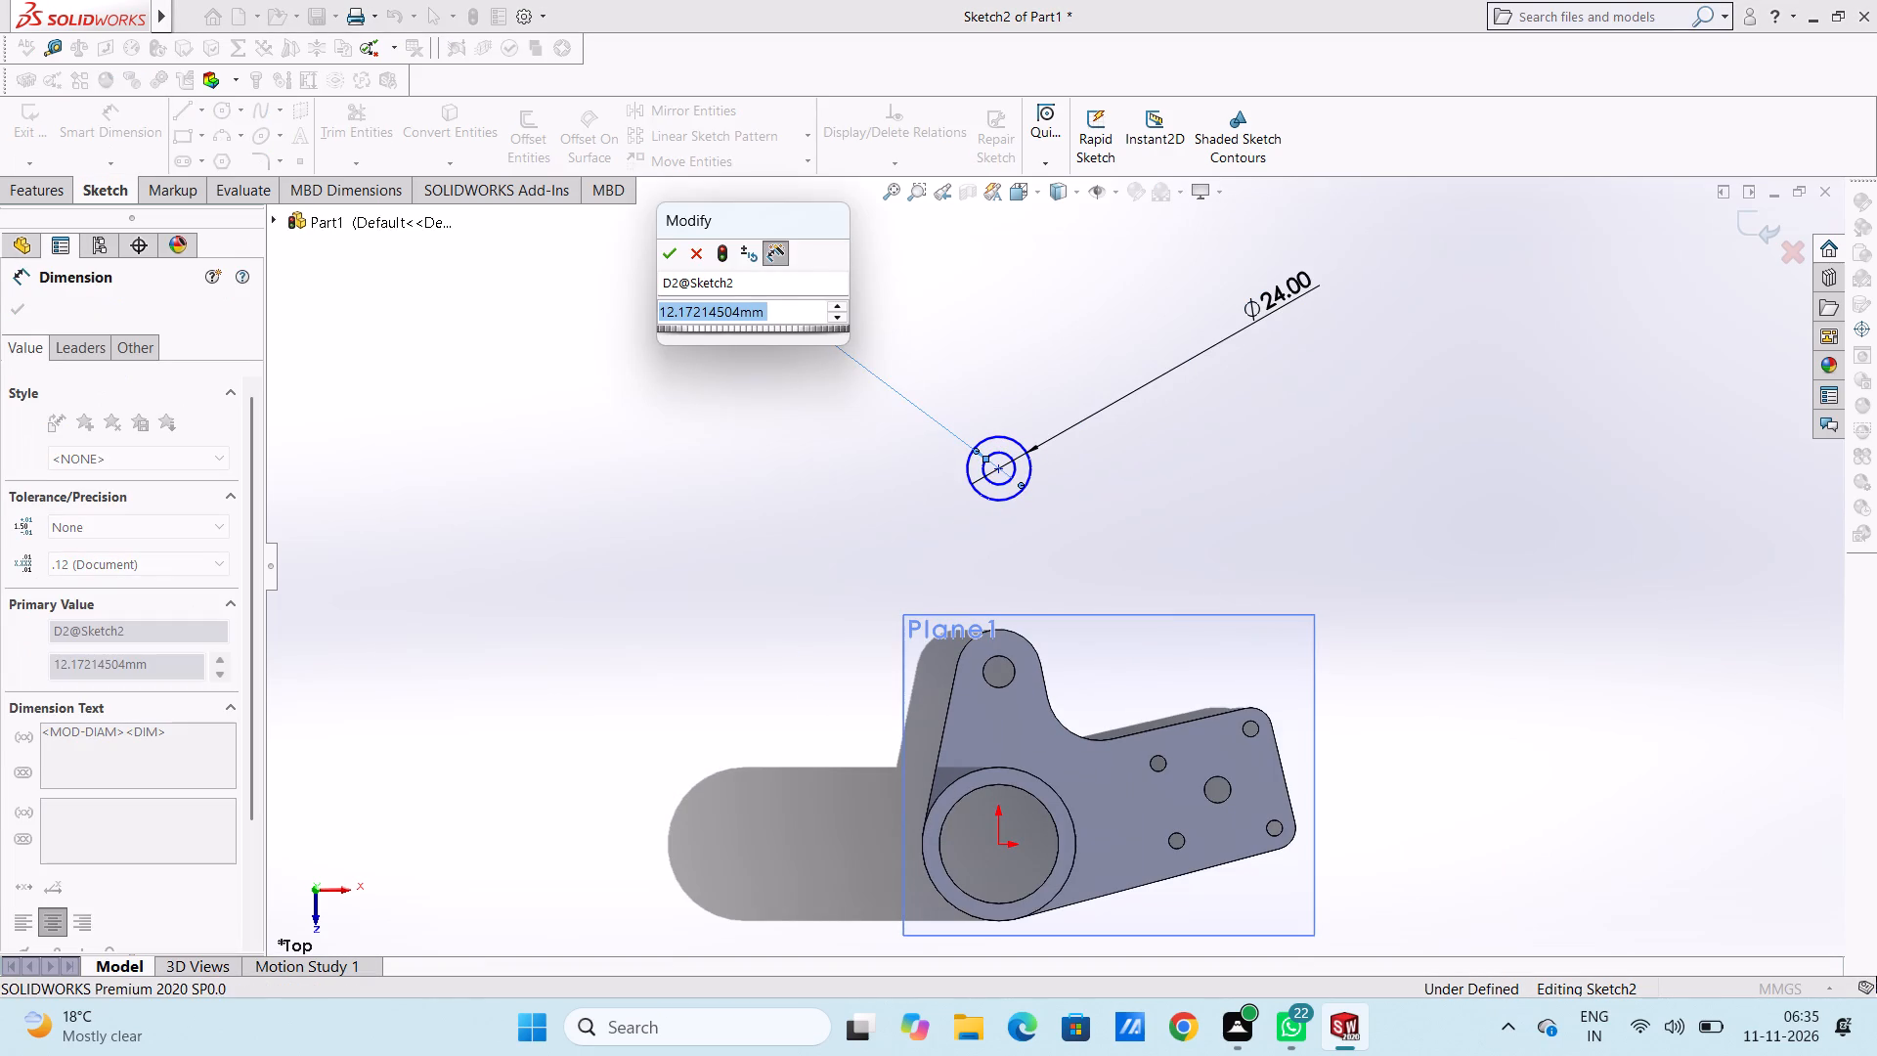
{"action": "key", "text": "8"}
{"action": "key", "text": "Return"}
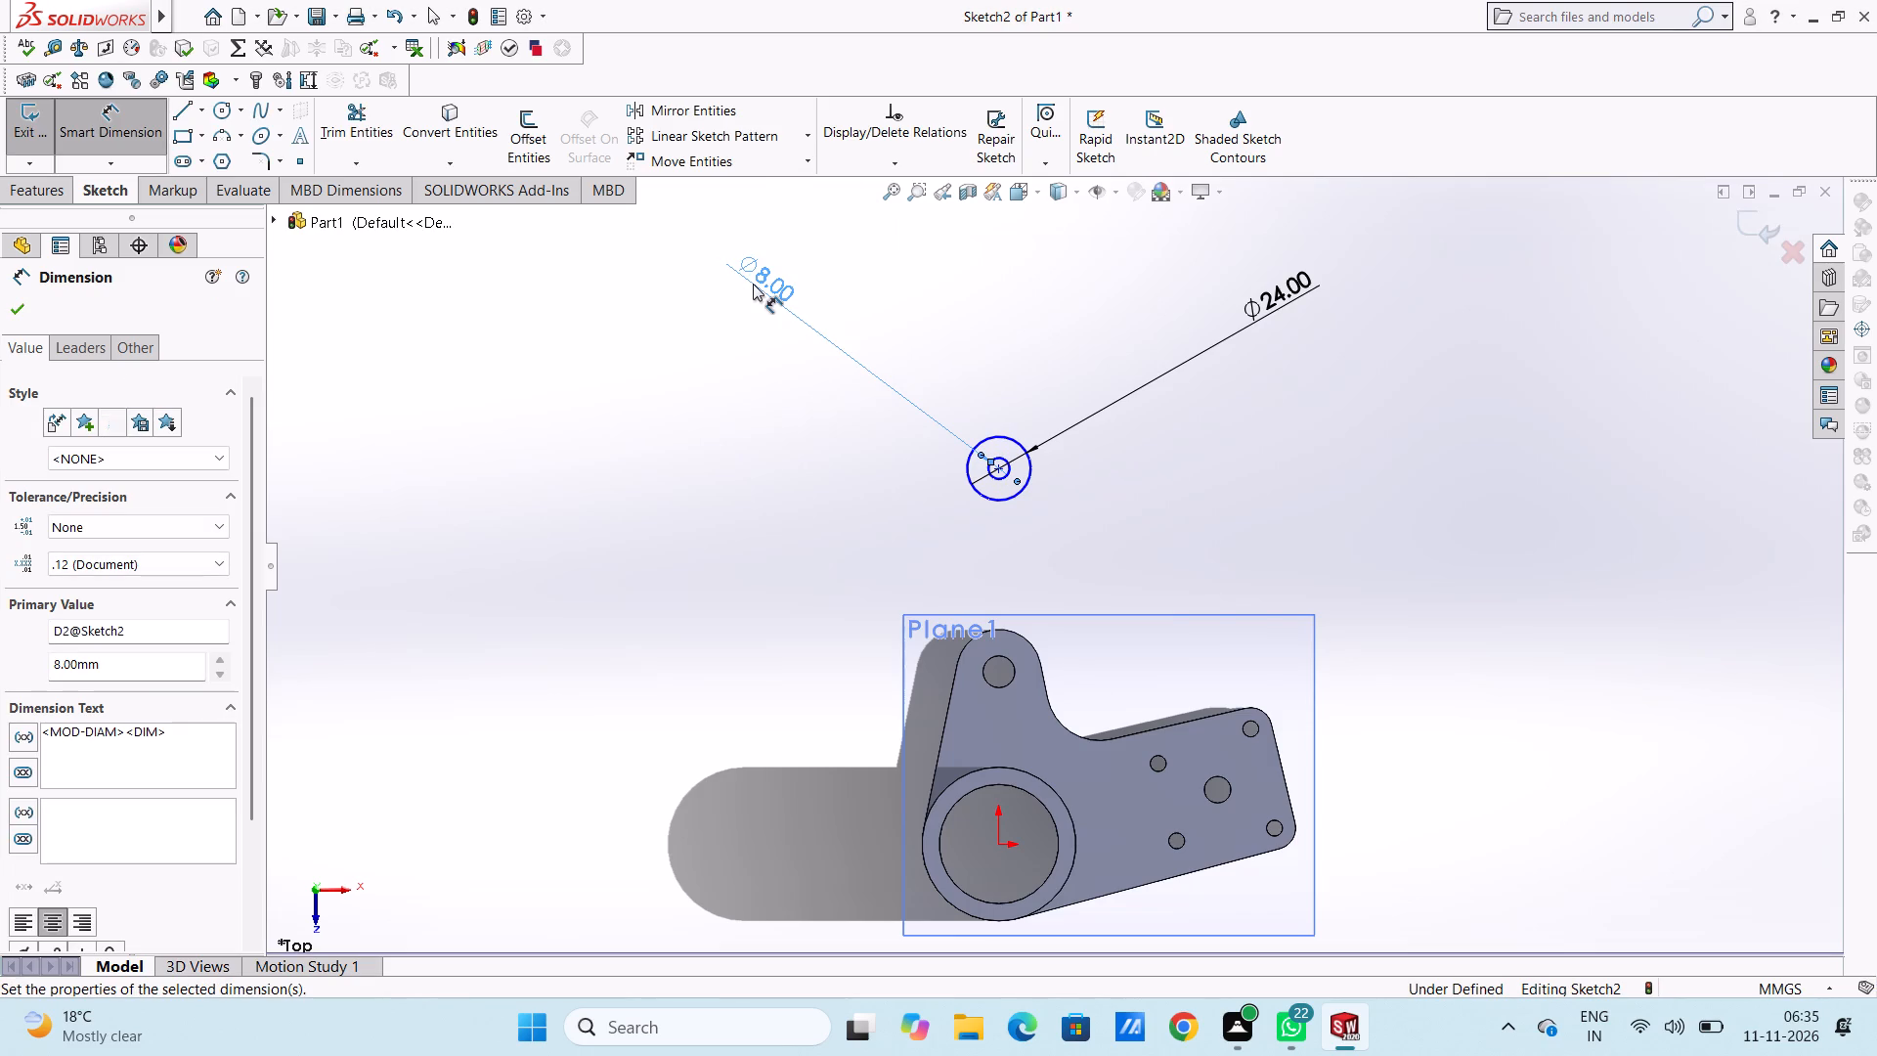
{"action": "left_click", "coordinate": [749, 443]}
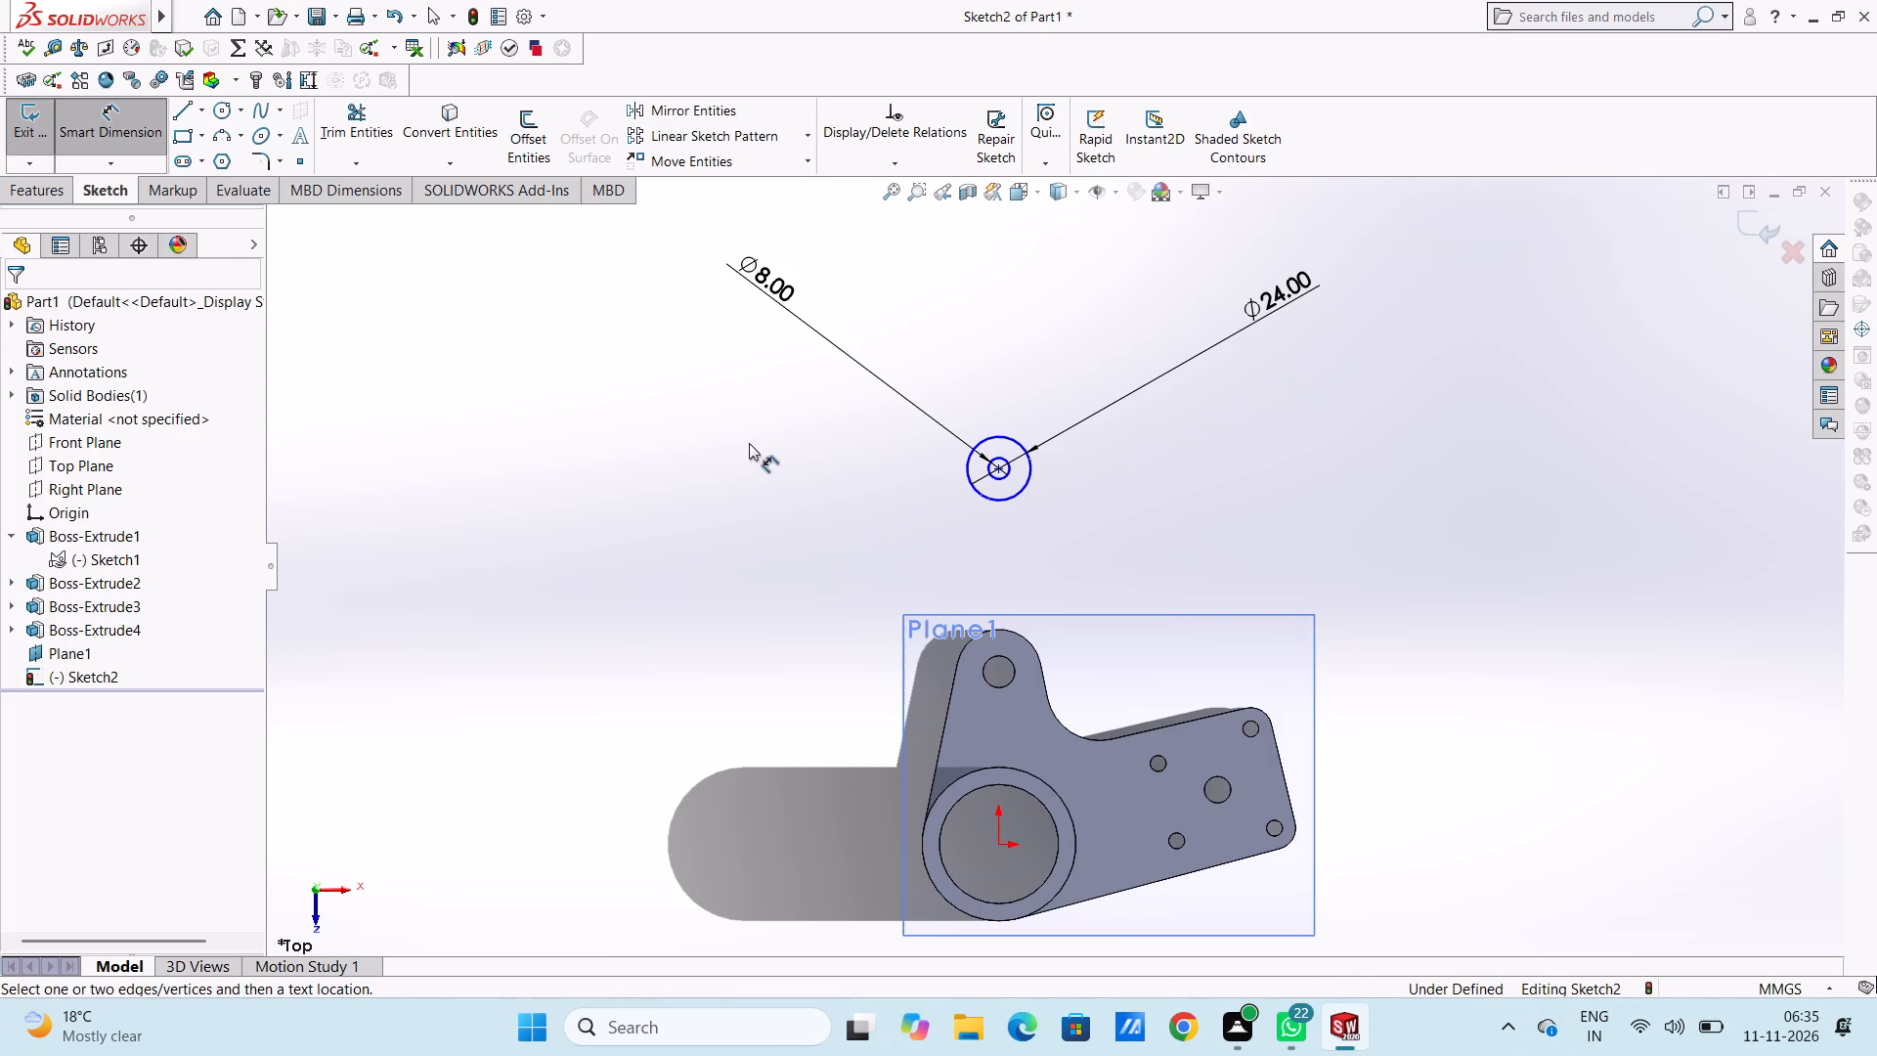
Dimension the vertical distance from the origin to the concentric circles' centre and set it to 200 mm.
{"action": "left_click", "coordinate": [1001, 469]}
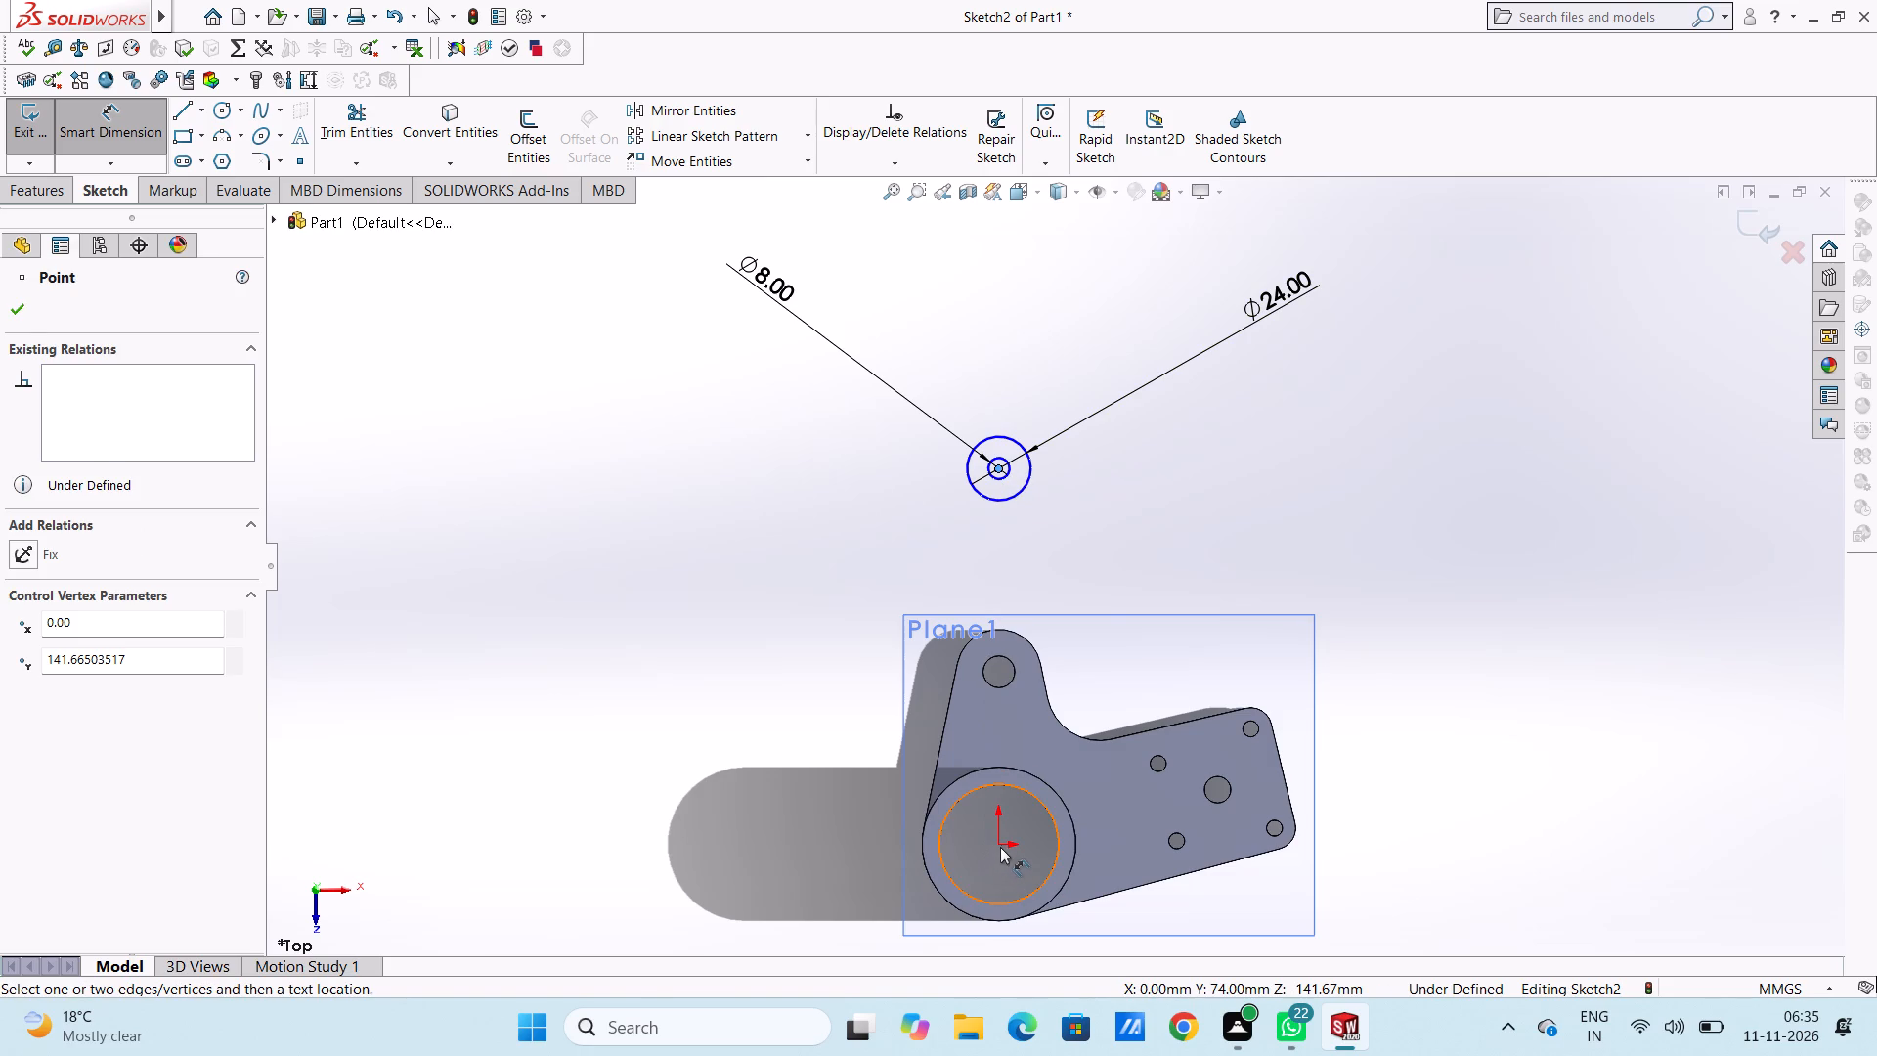
{"action": "left_click", "coordinate": [1002, 844]}
{"action": "left_click", "coordinate": [722, 690]}
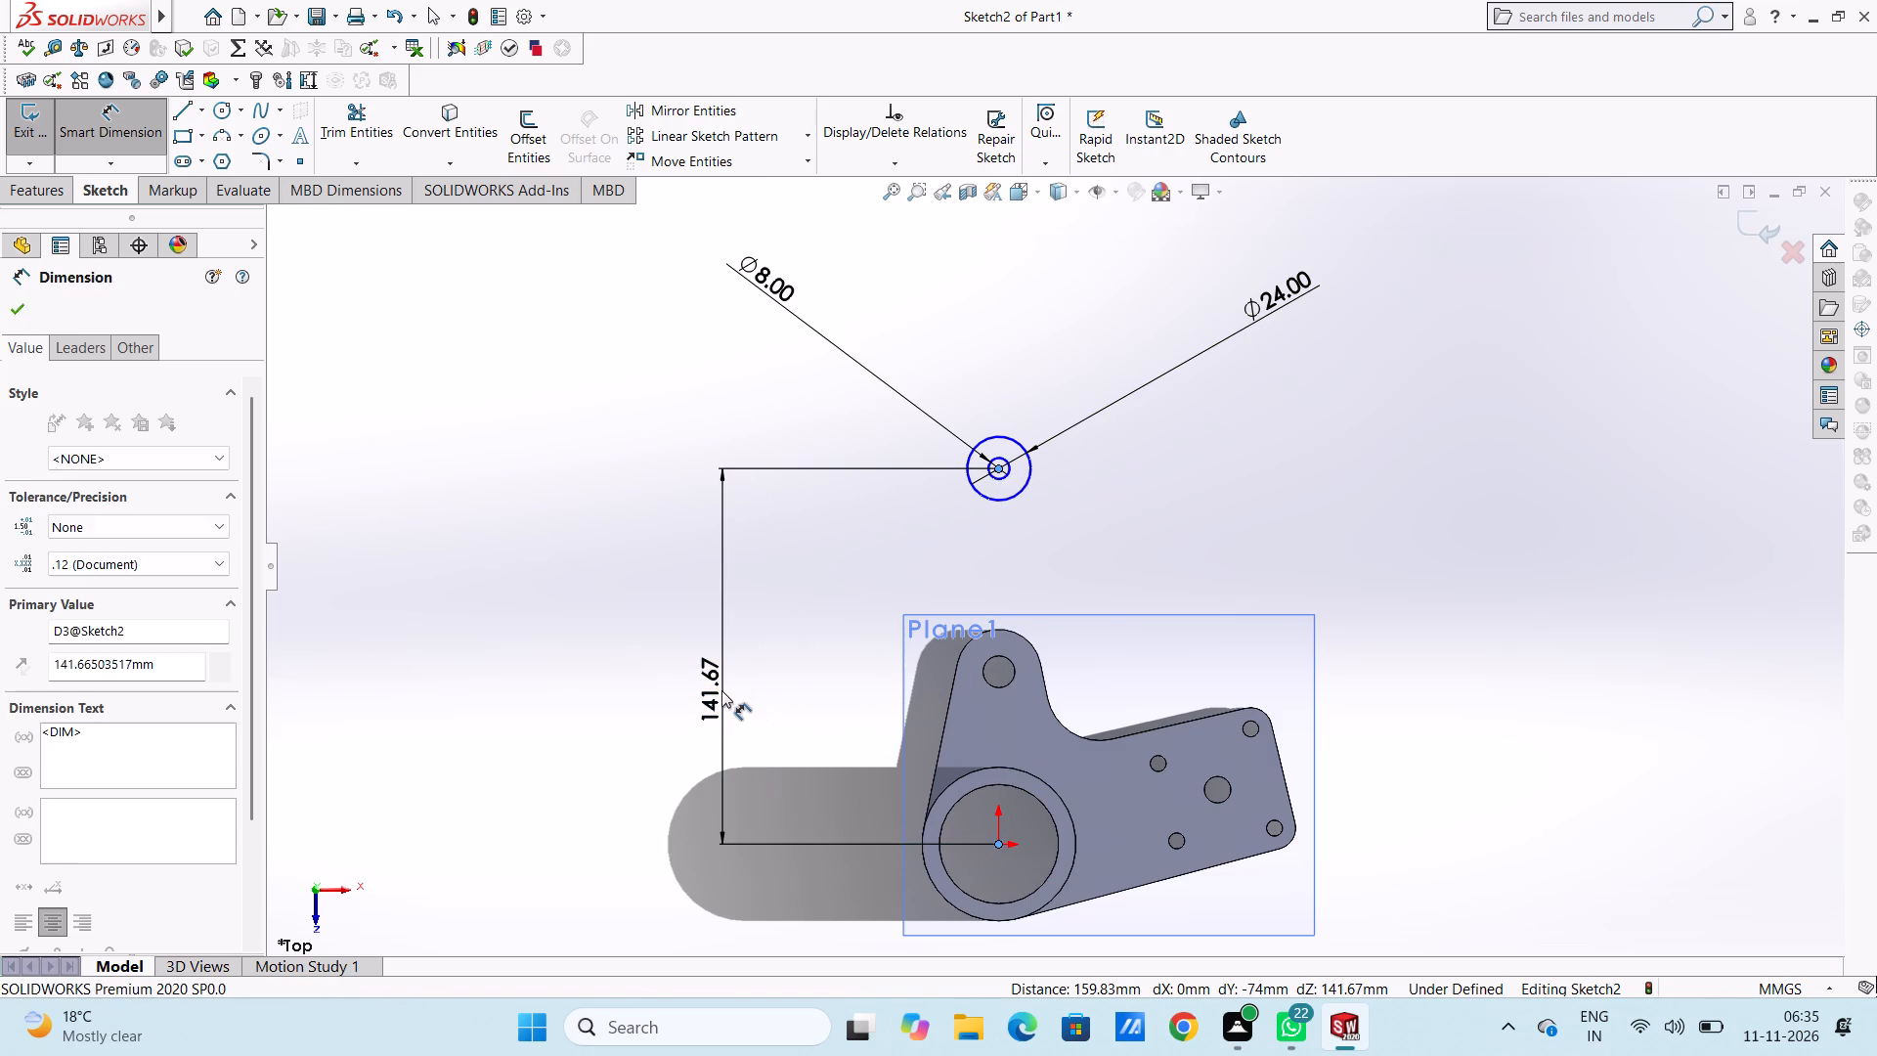
{"action": "type", "text": "200"}
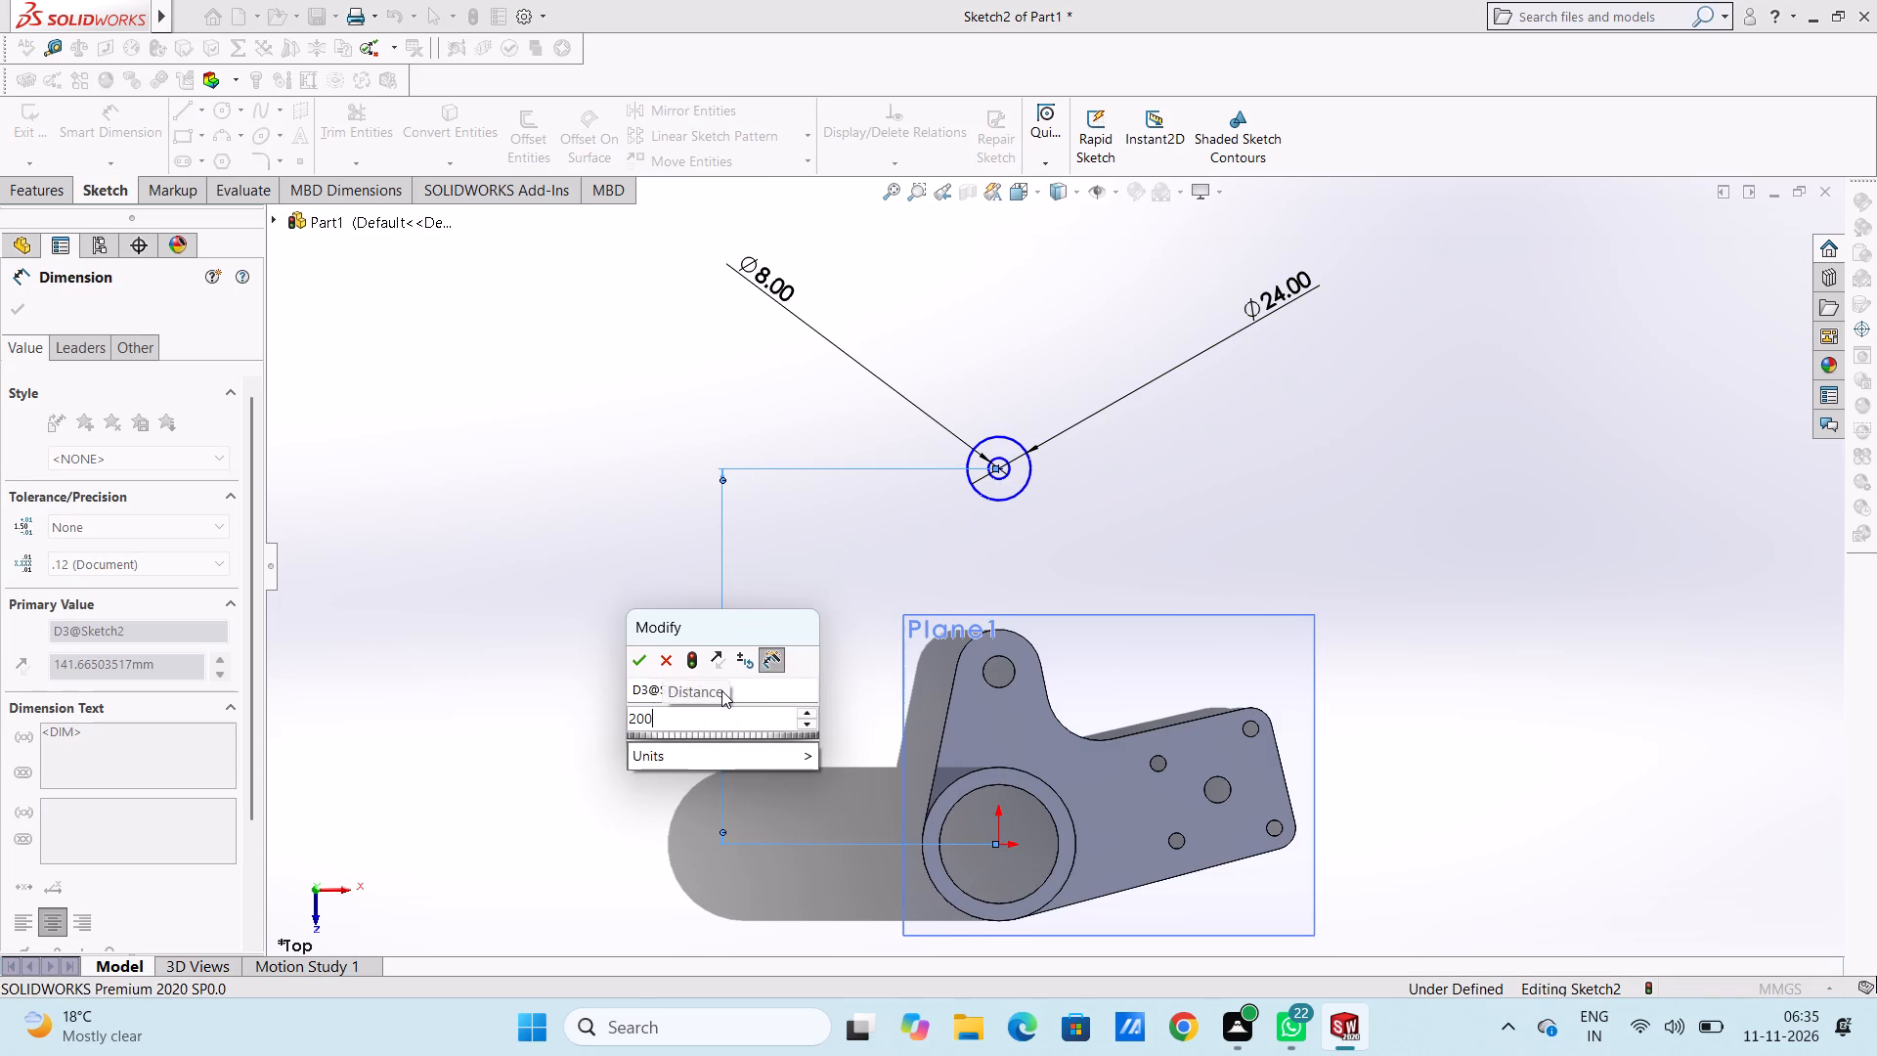
{"action": "key", "text": "Return"}
{"action": "left_click", "coordinate": [637, 567]}
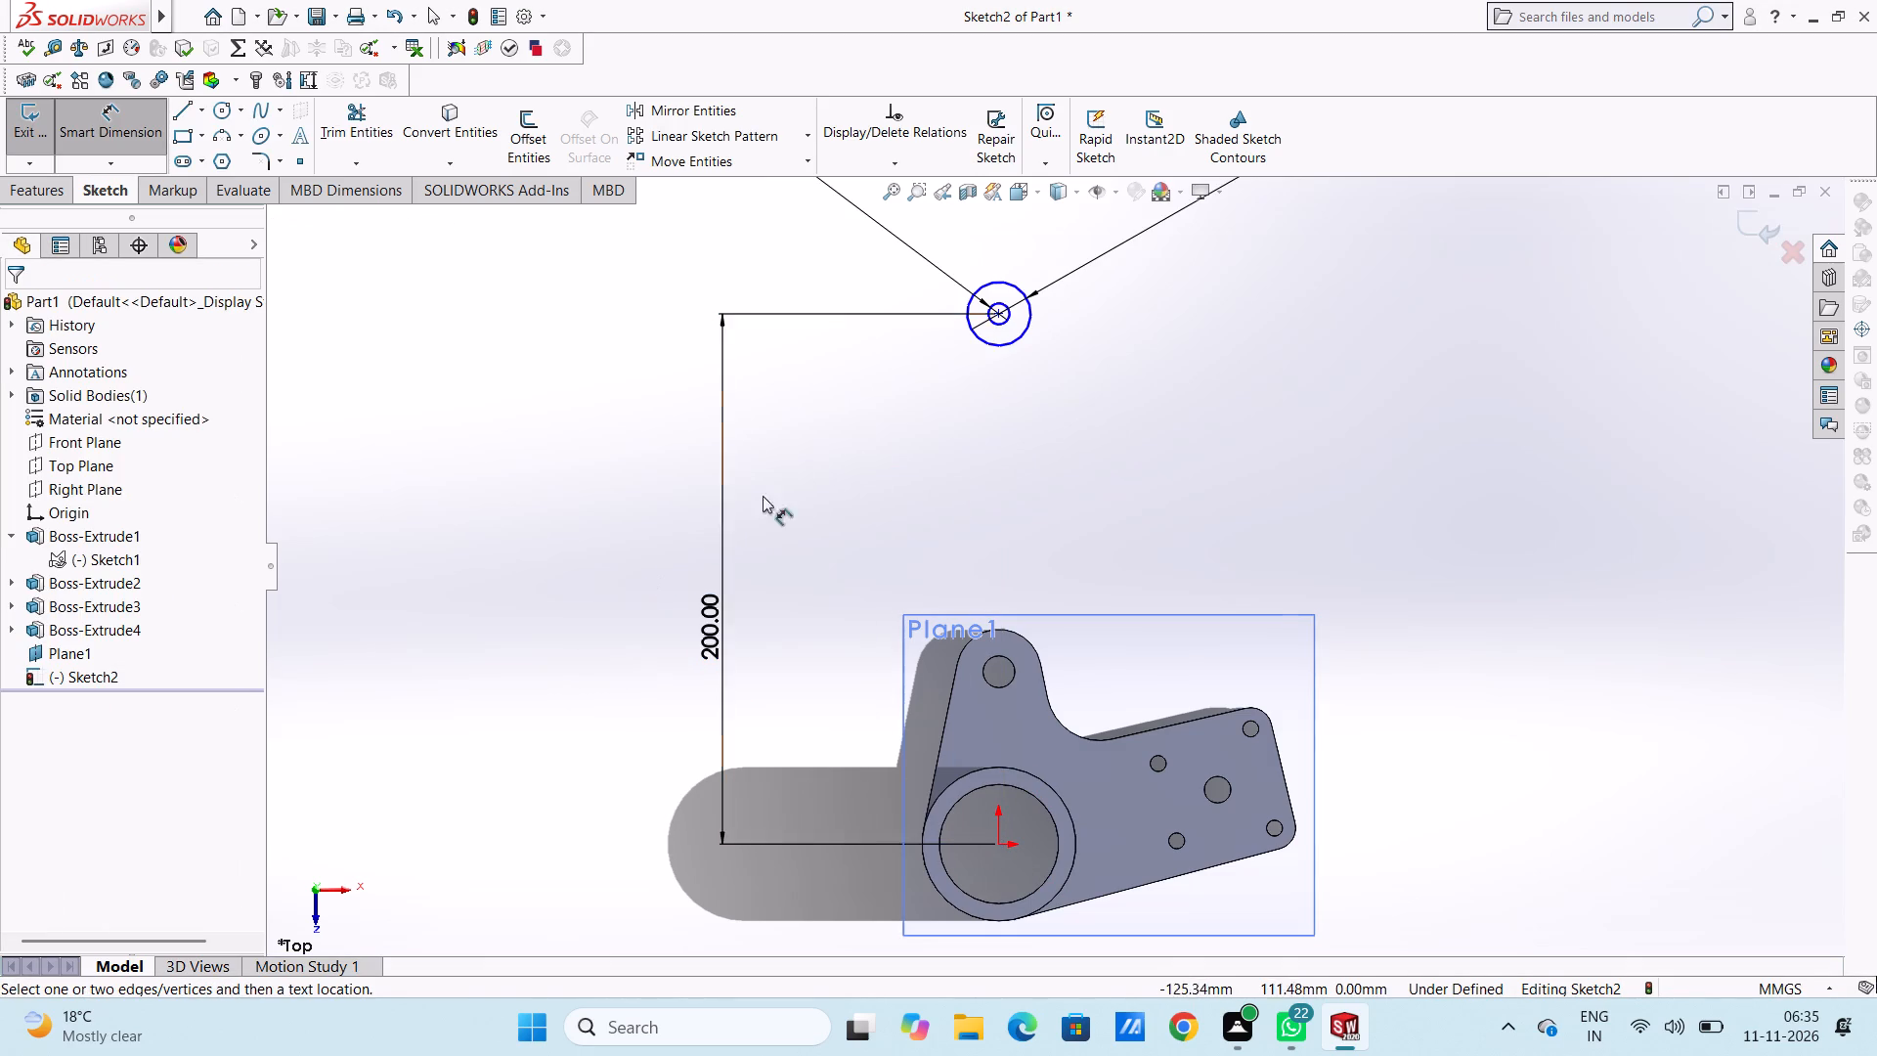
{"action": "scroll", "coordinate": [1060, 401], "scroll_direction": "up", "scroll_amount": 4}
{"action": "scroll", "coordinate": [1126, 512], "scroll_direction": "down", "scroll_amount": 3}
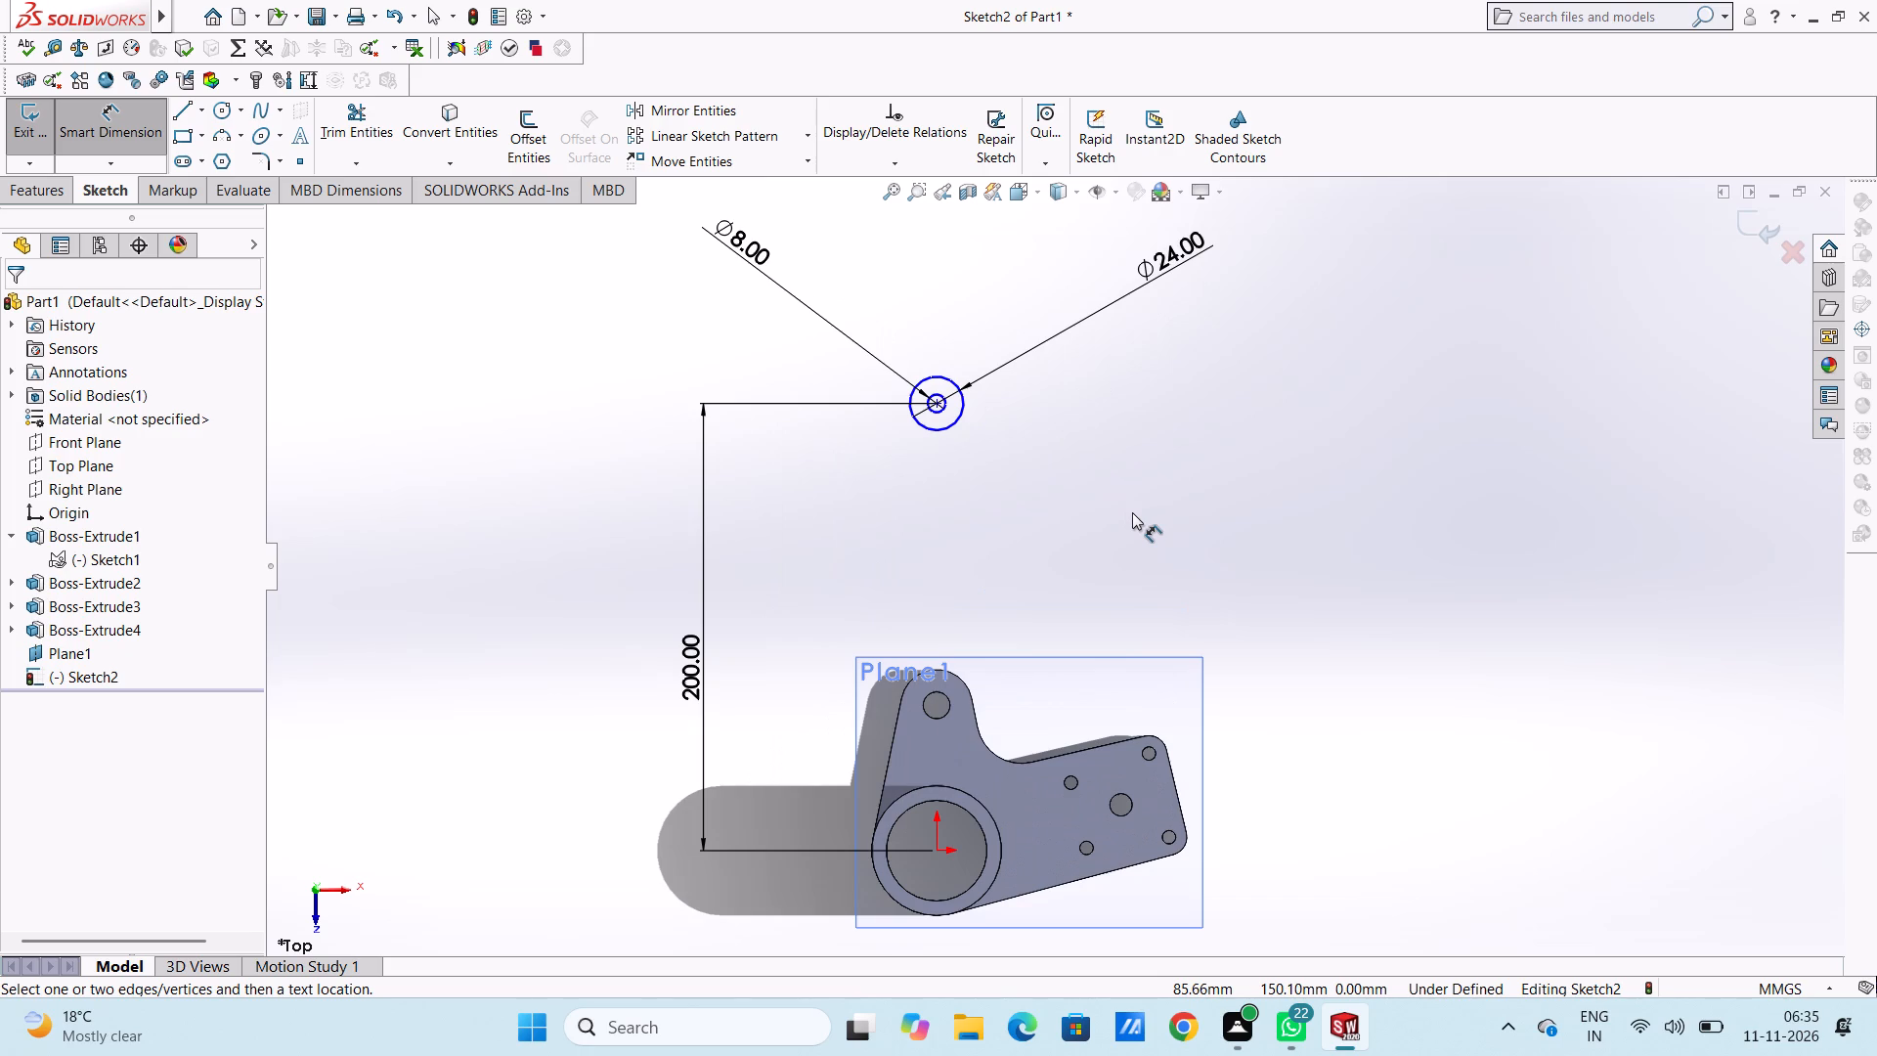
{"action": "left_click", "coordinate": [113, 119]}
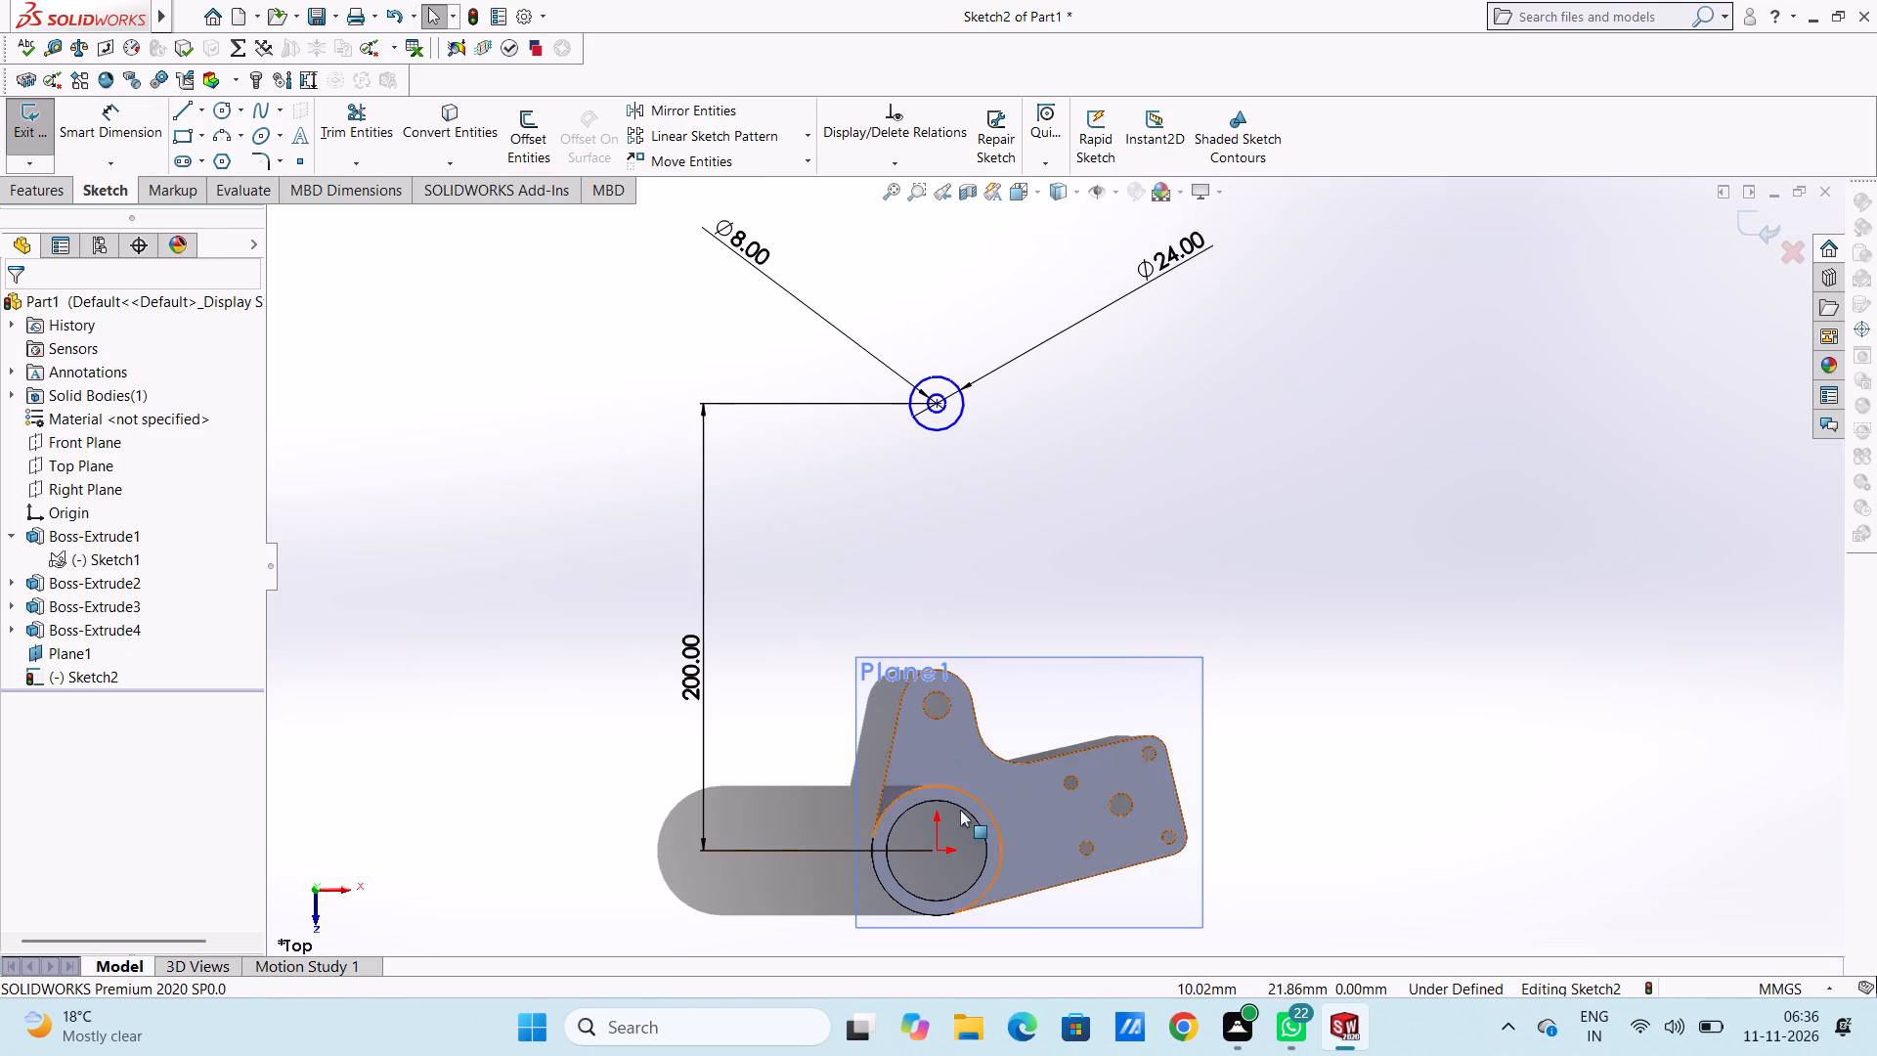
Add a Vertical relation between the origin and the centre point of the concentric circles.
{"action": "left_click", "coordinate": [936, 852]}
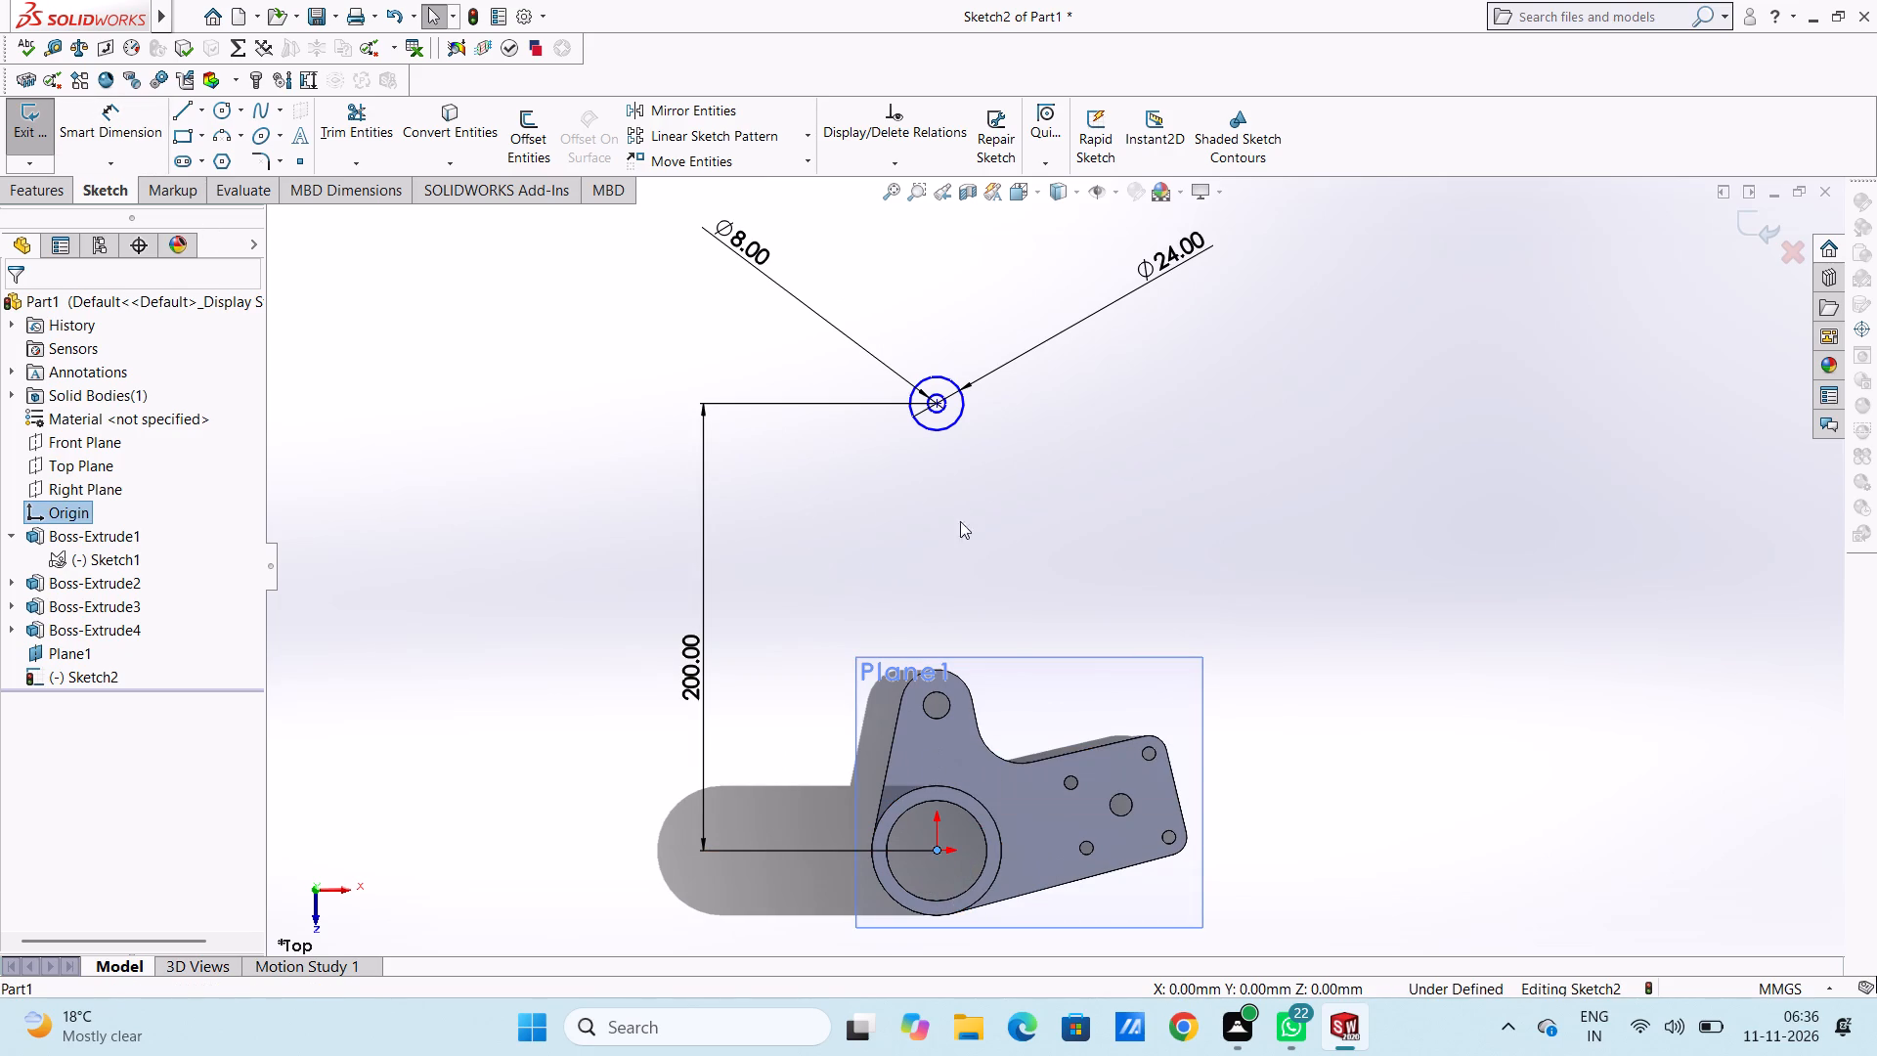
{"action": "left_click", "coordinate": [938, 405], "text": "ctrl"}
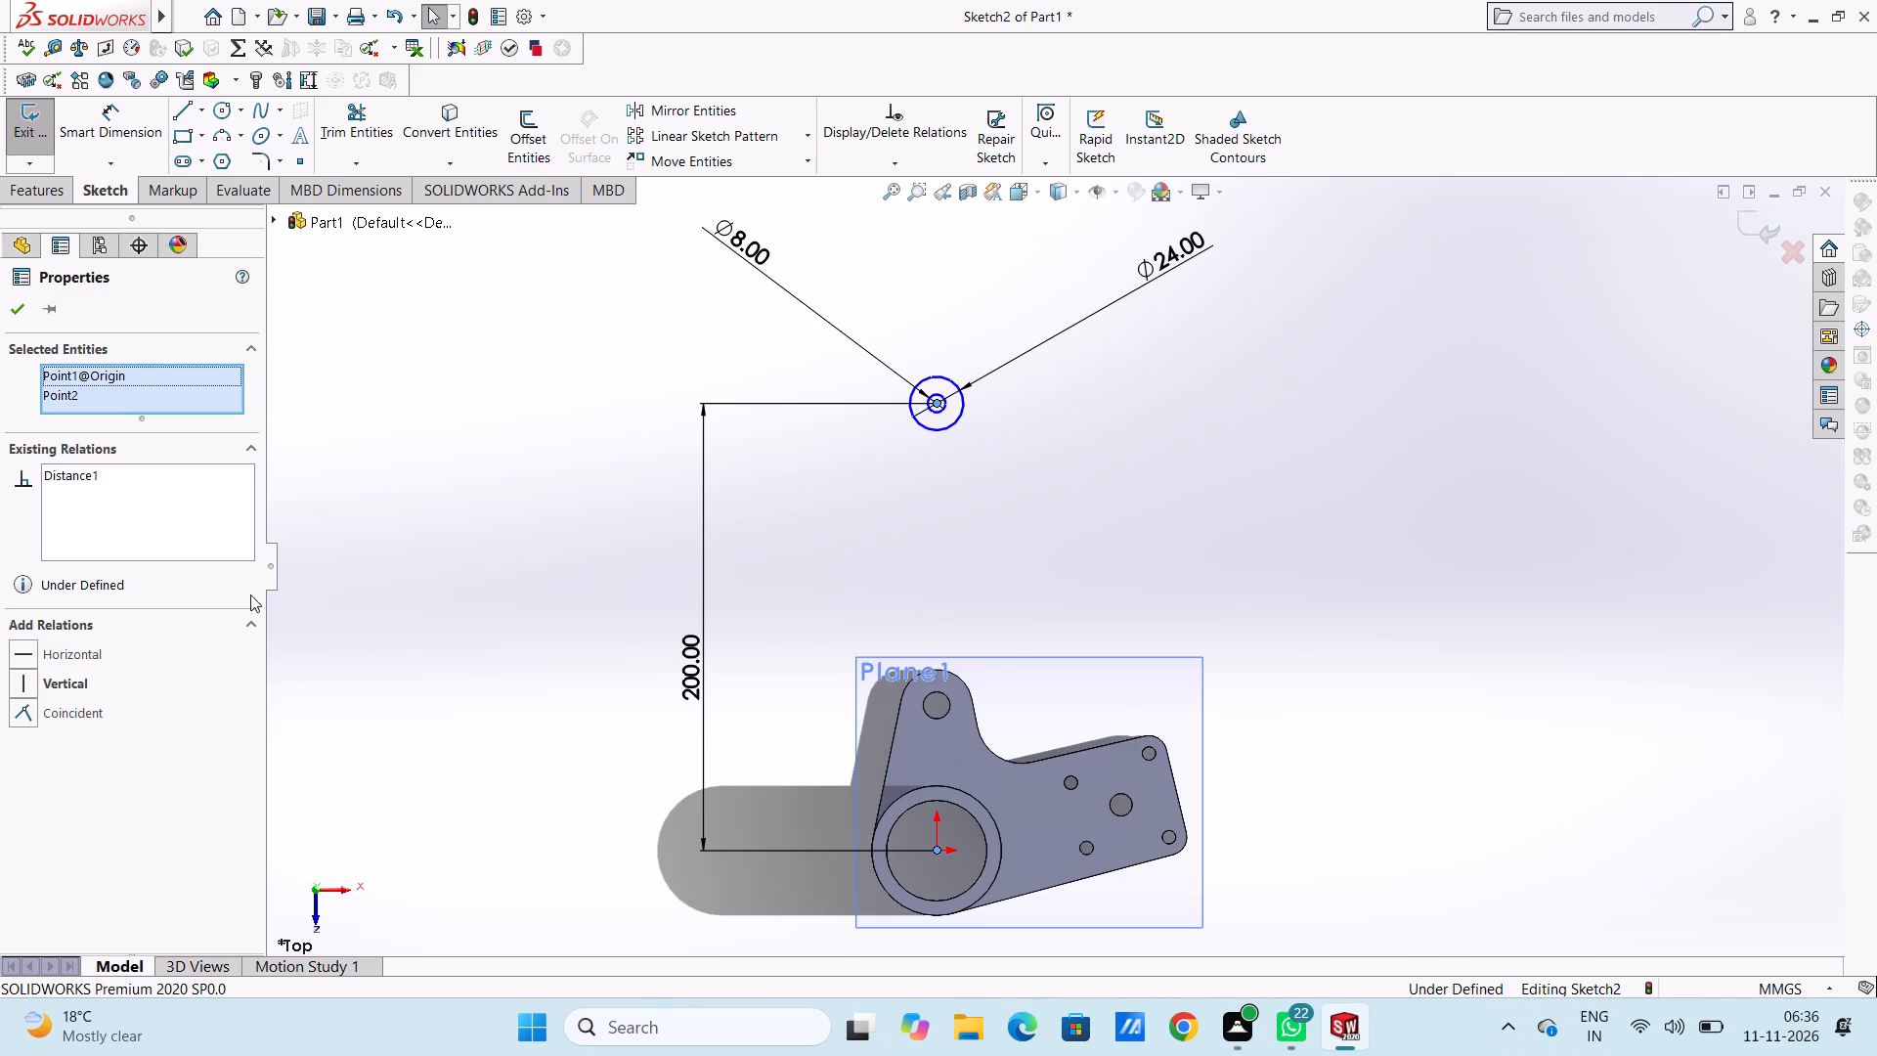
{"action": "left_click", "coordinate": [26, 680]}
{"action": "left_click", "coordinate": [434, 534]}
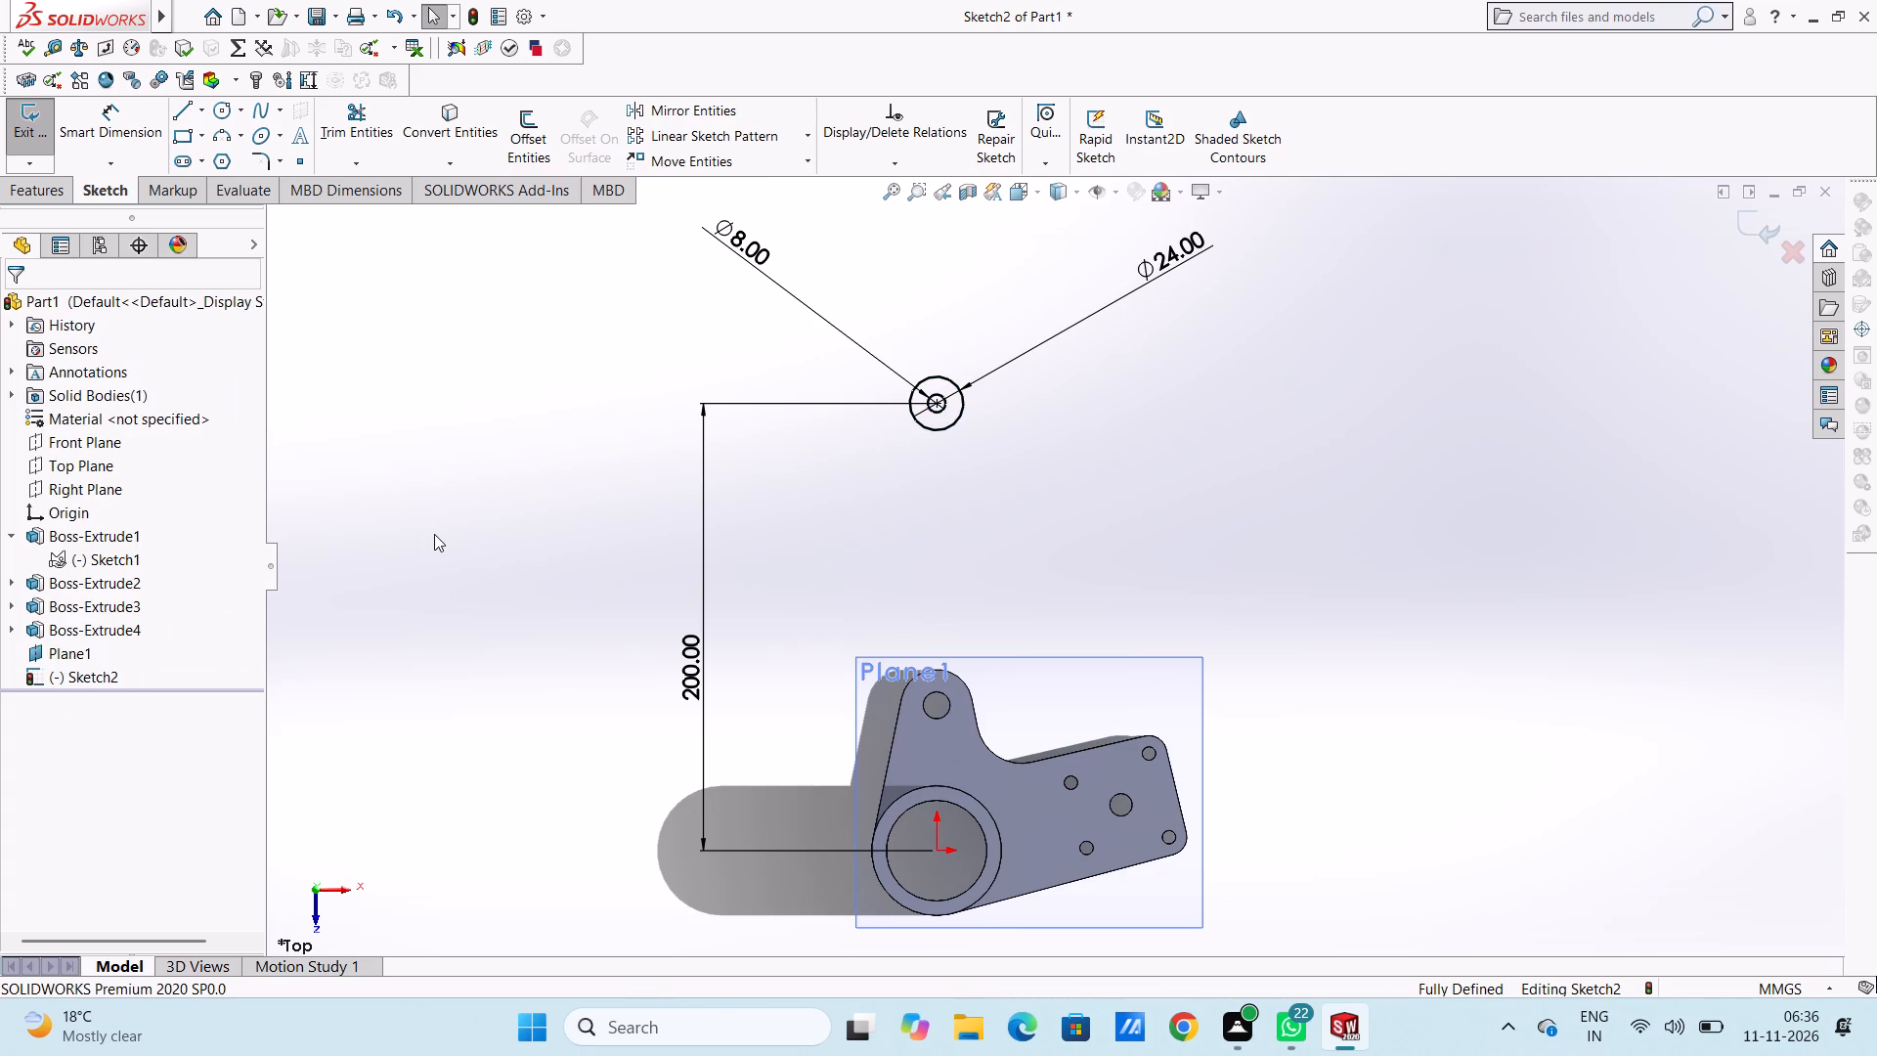
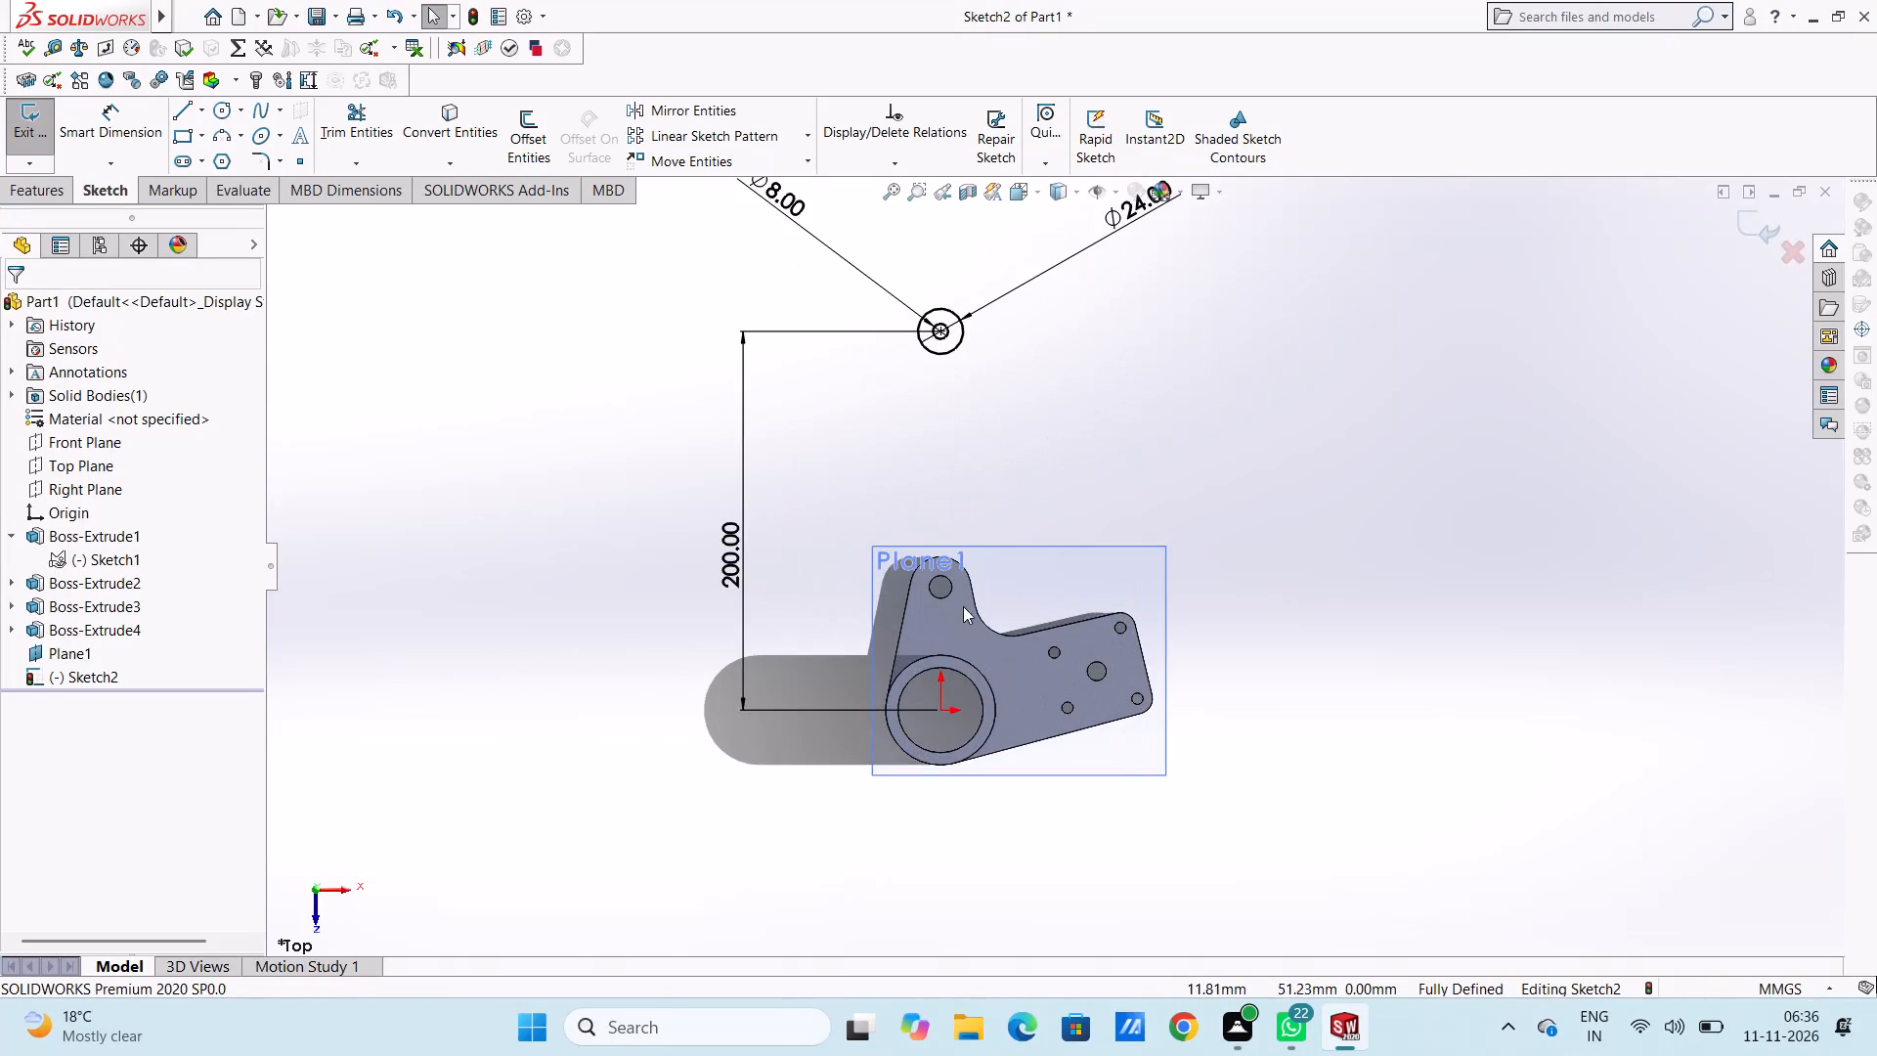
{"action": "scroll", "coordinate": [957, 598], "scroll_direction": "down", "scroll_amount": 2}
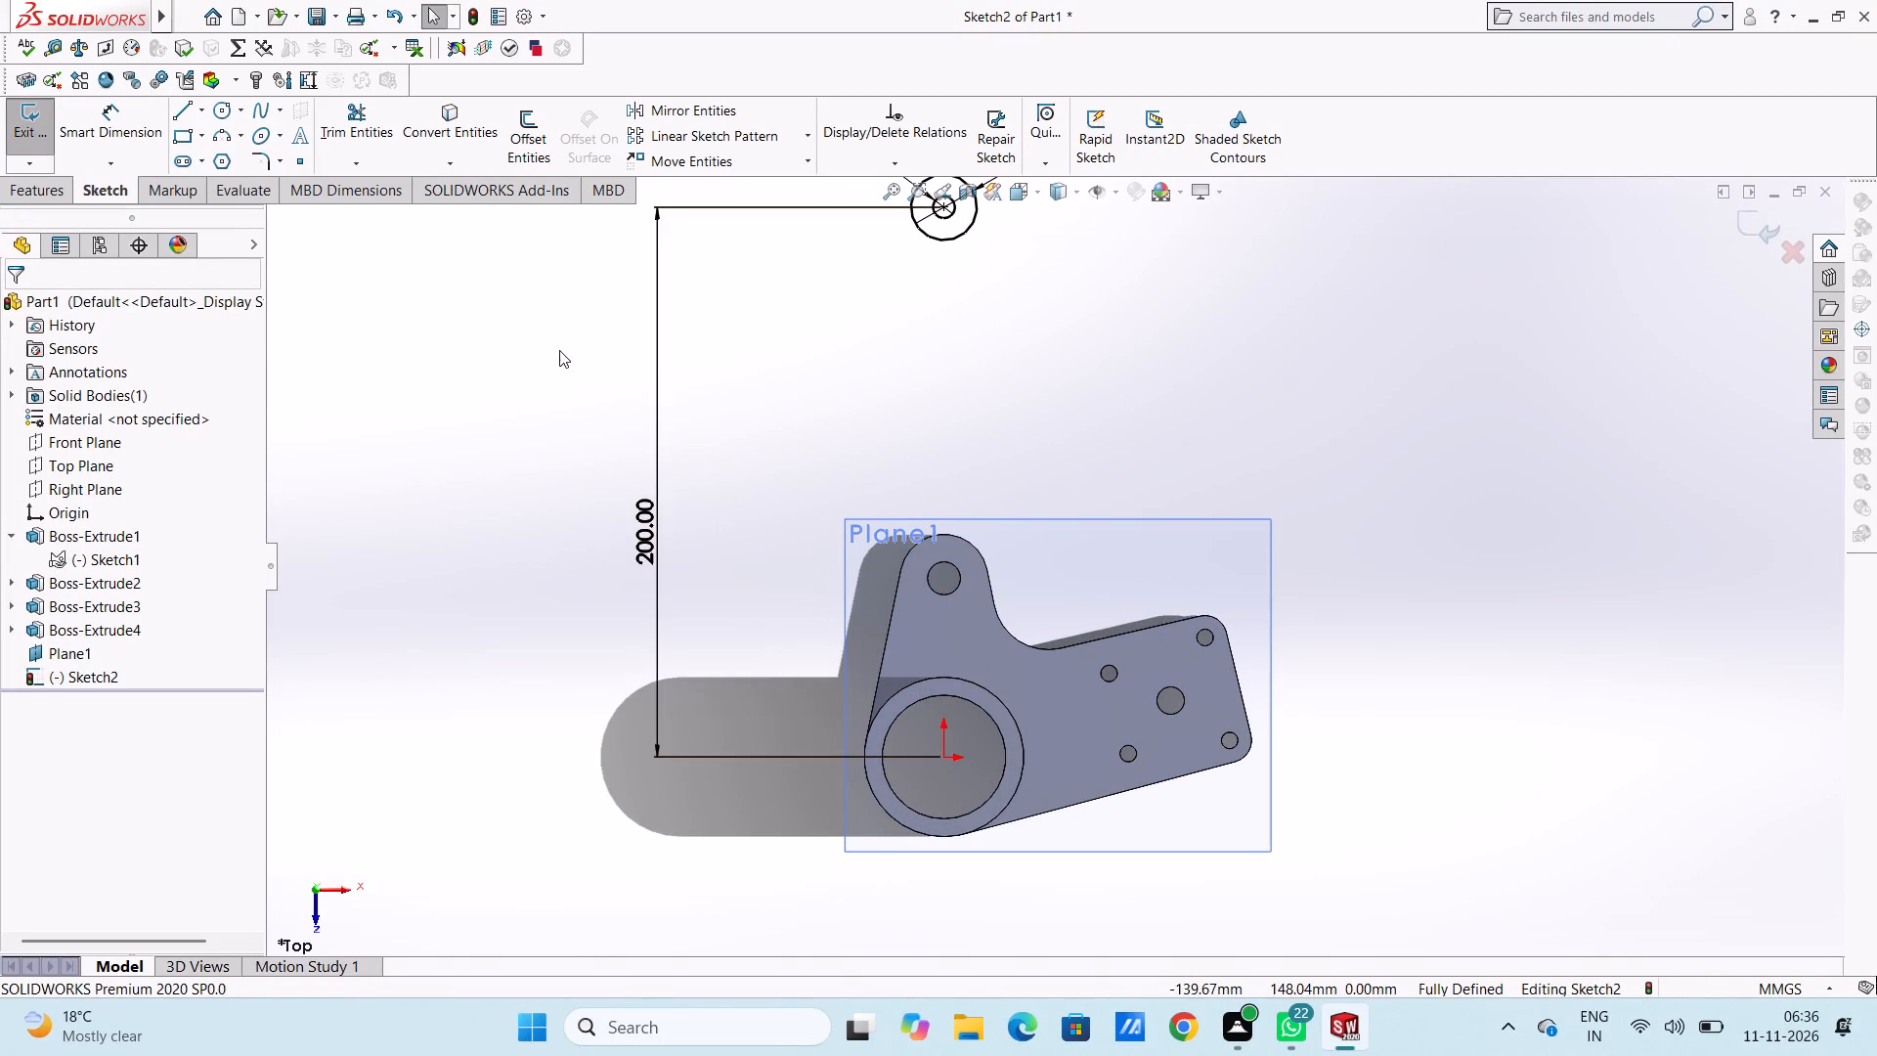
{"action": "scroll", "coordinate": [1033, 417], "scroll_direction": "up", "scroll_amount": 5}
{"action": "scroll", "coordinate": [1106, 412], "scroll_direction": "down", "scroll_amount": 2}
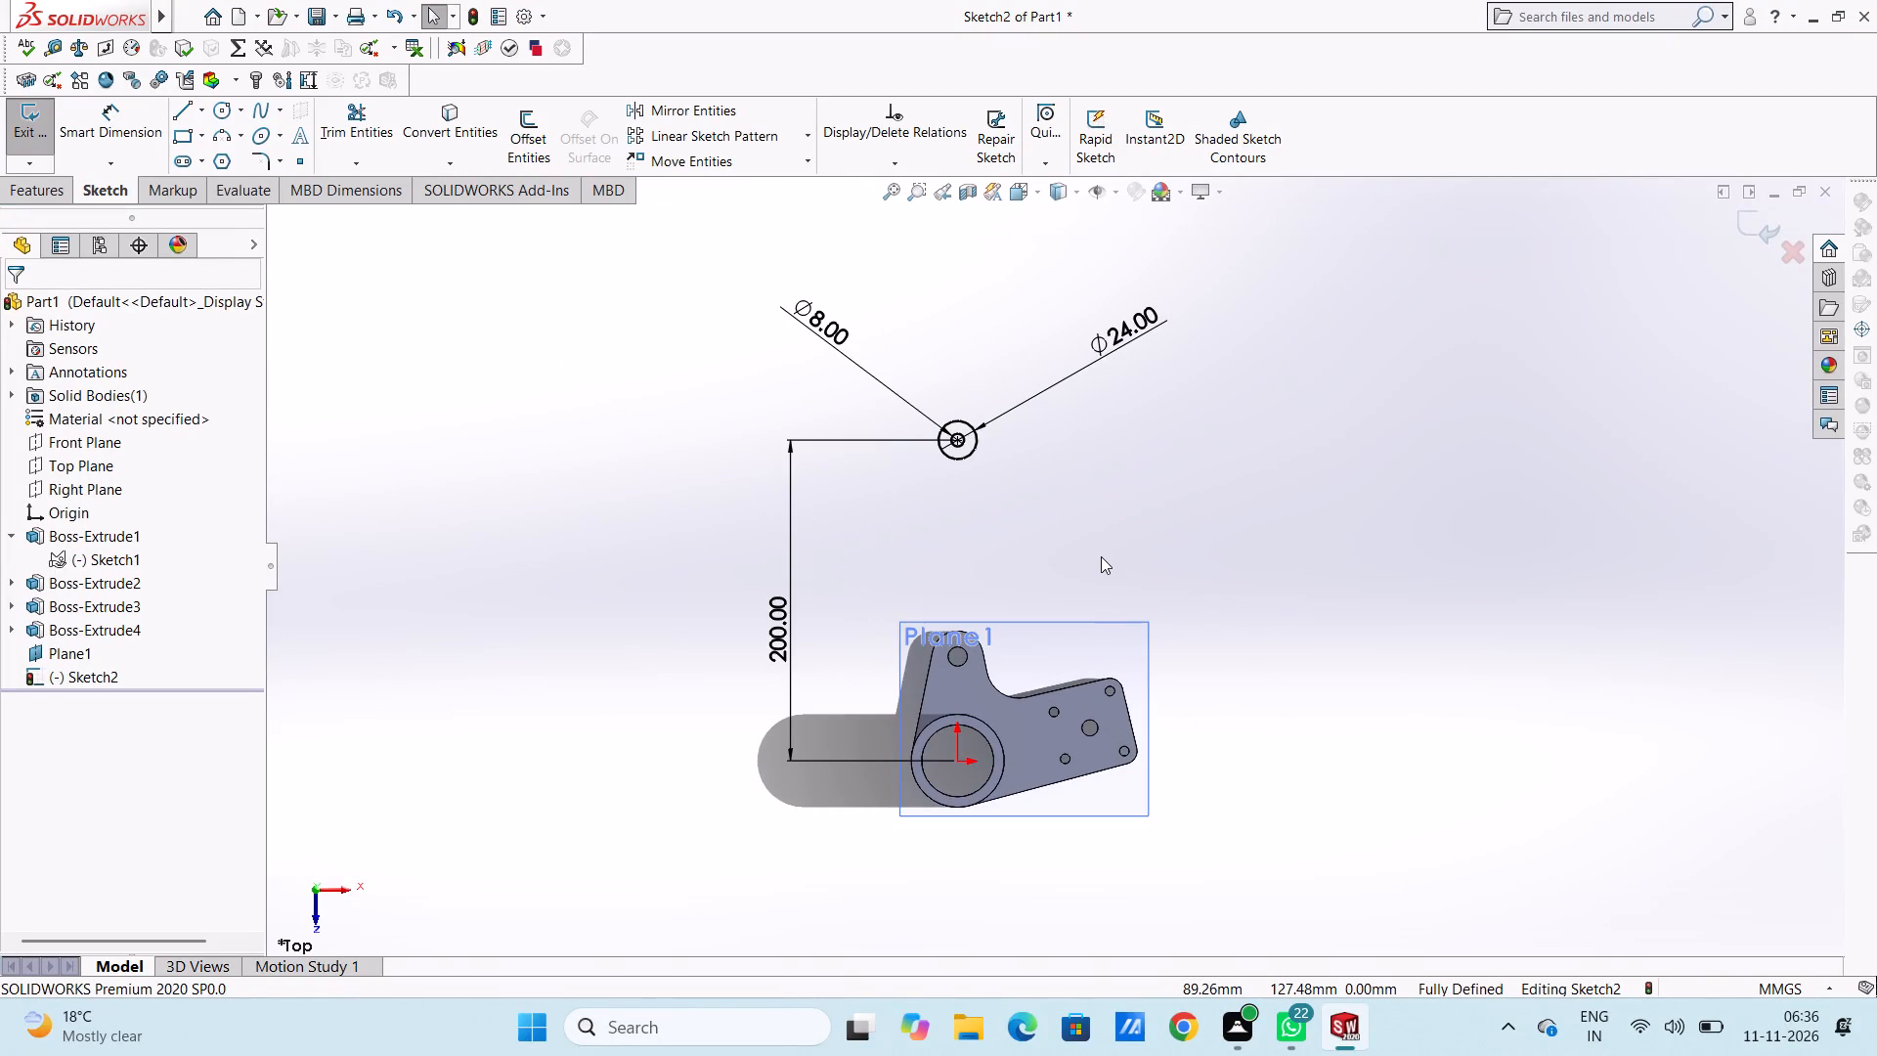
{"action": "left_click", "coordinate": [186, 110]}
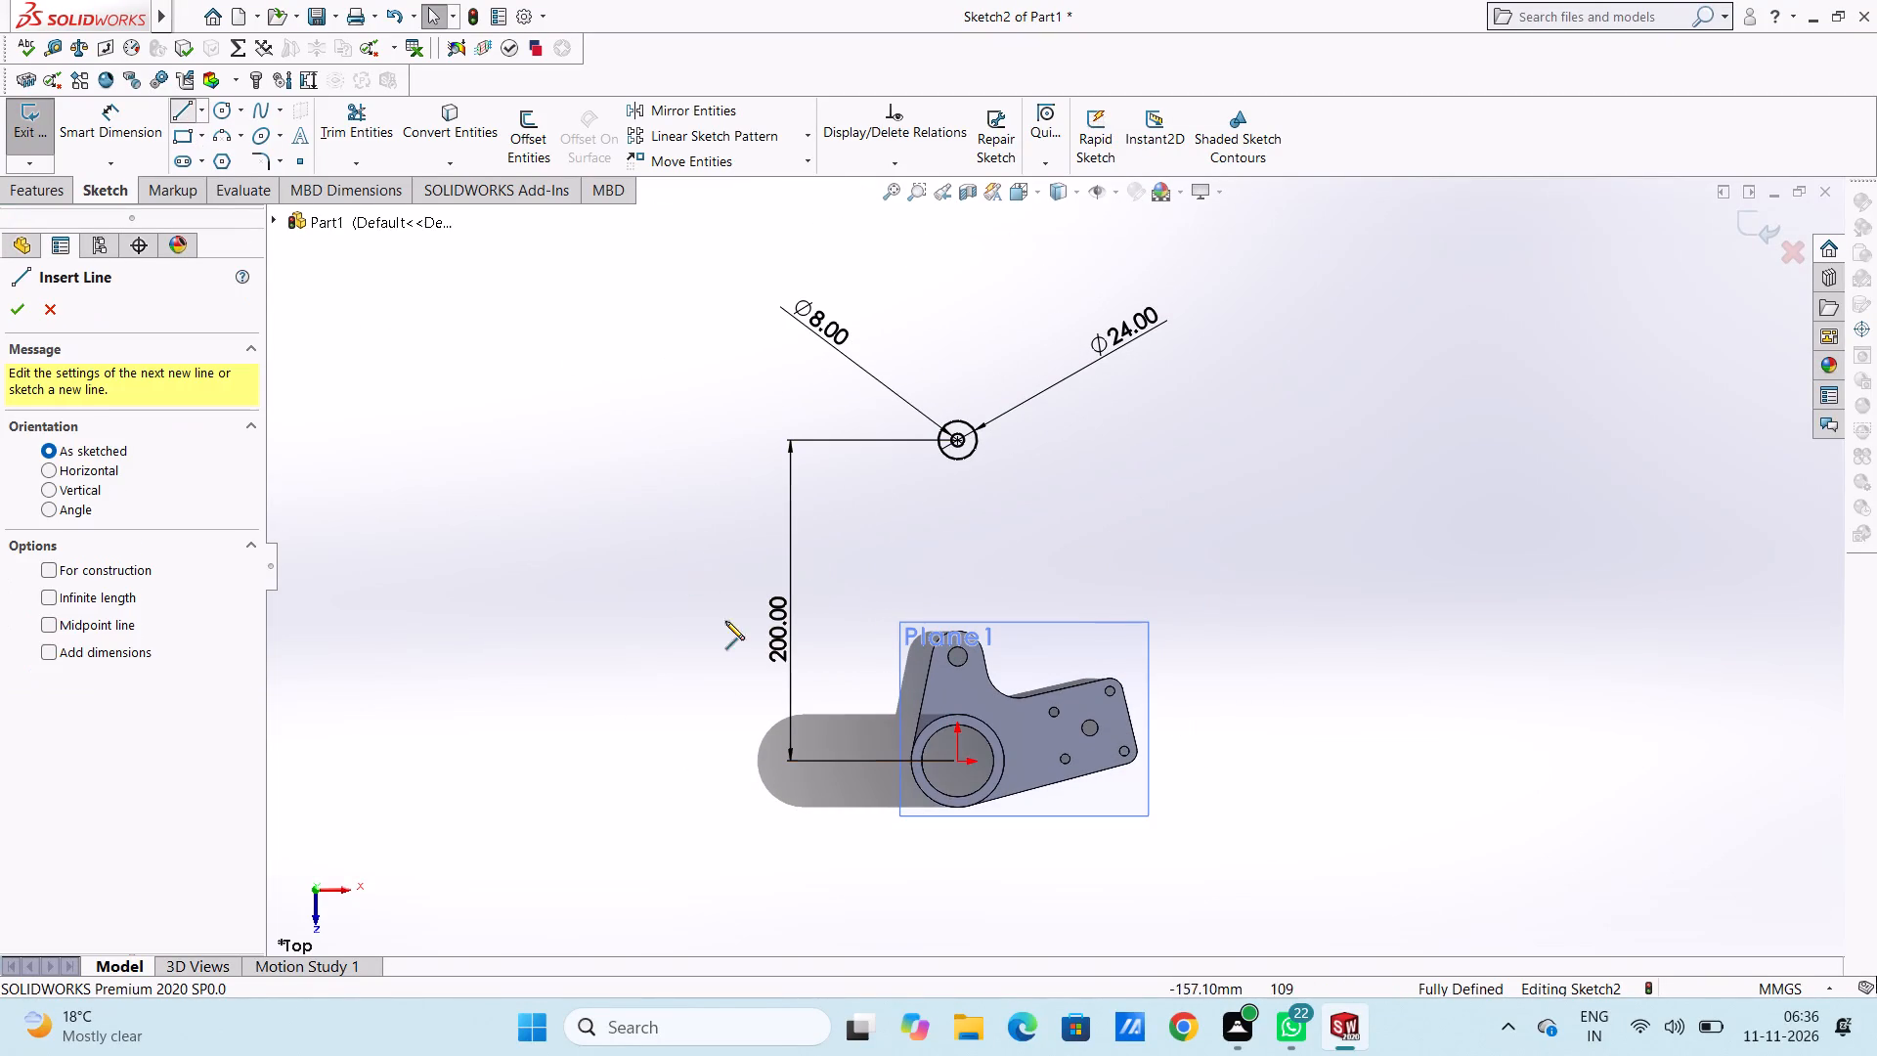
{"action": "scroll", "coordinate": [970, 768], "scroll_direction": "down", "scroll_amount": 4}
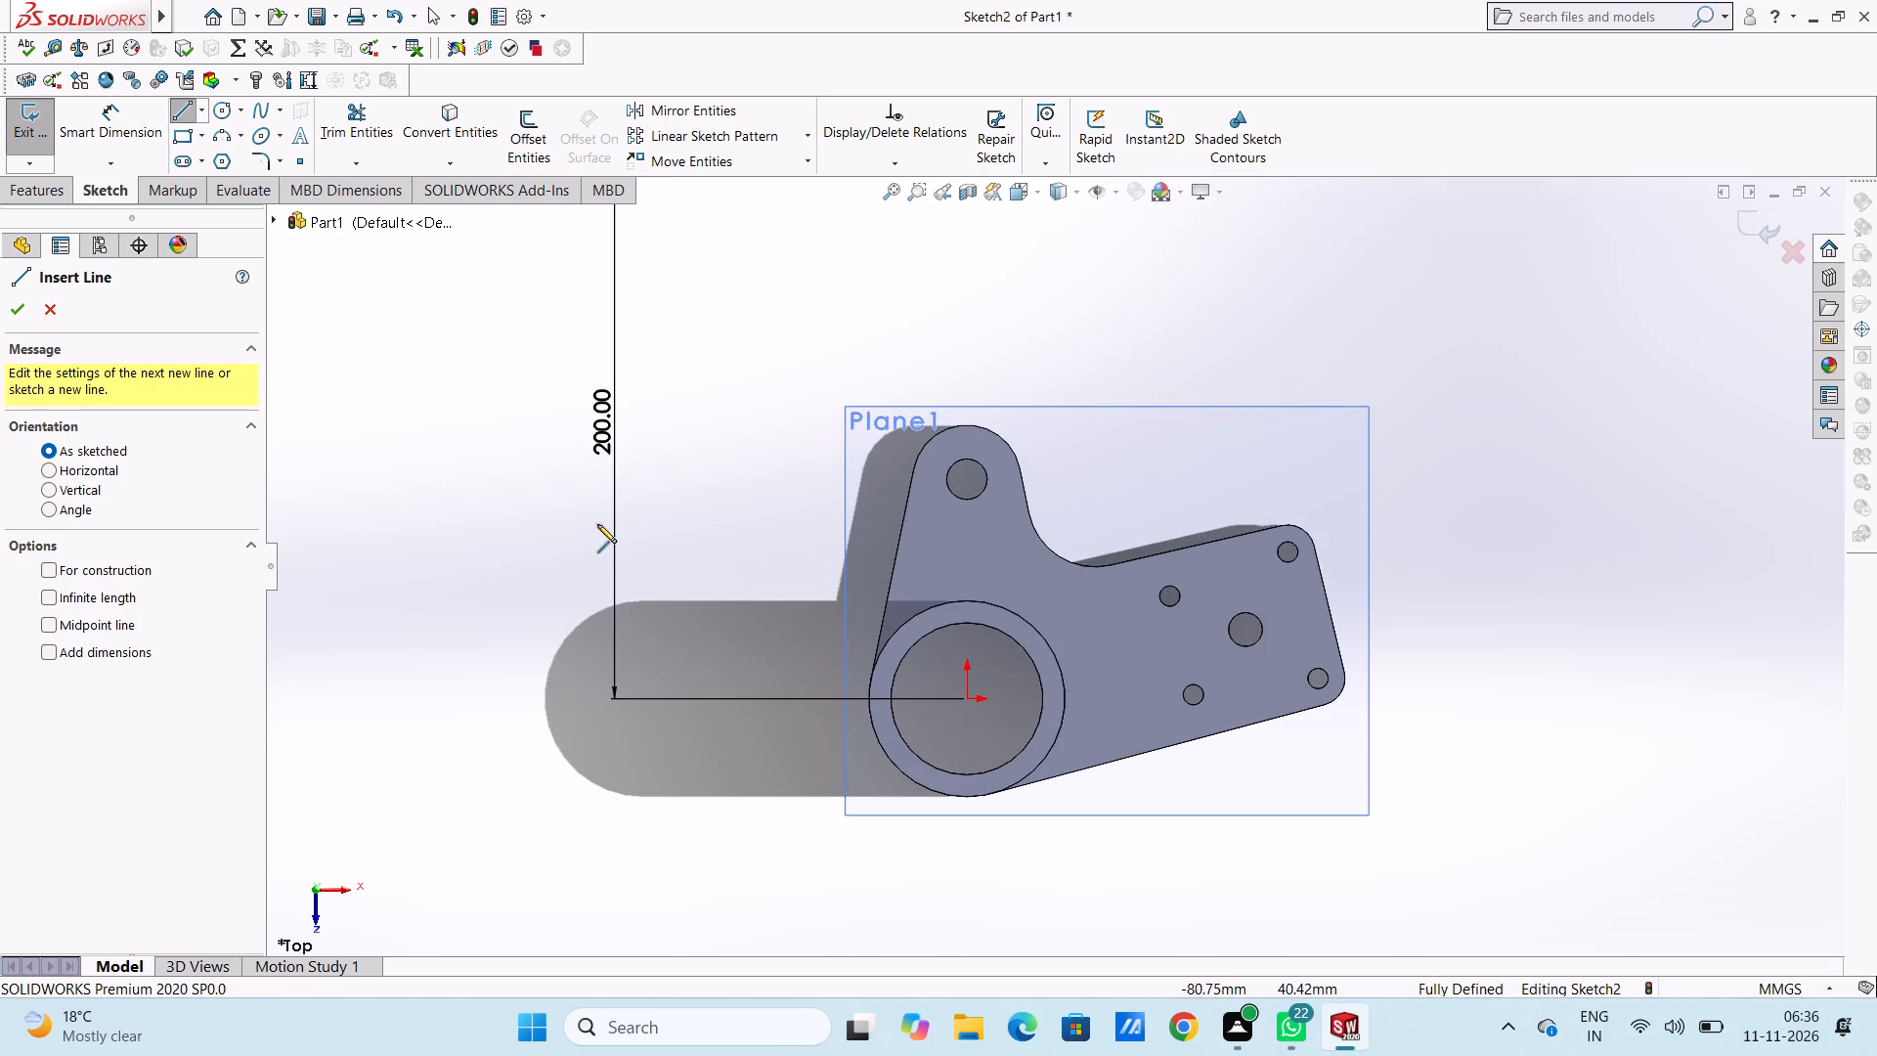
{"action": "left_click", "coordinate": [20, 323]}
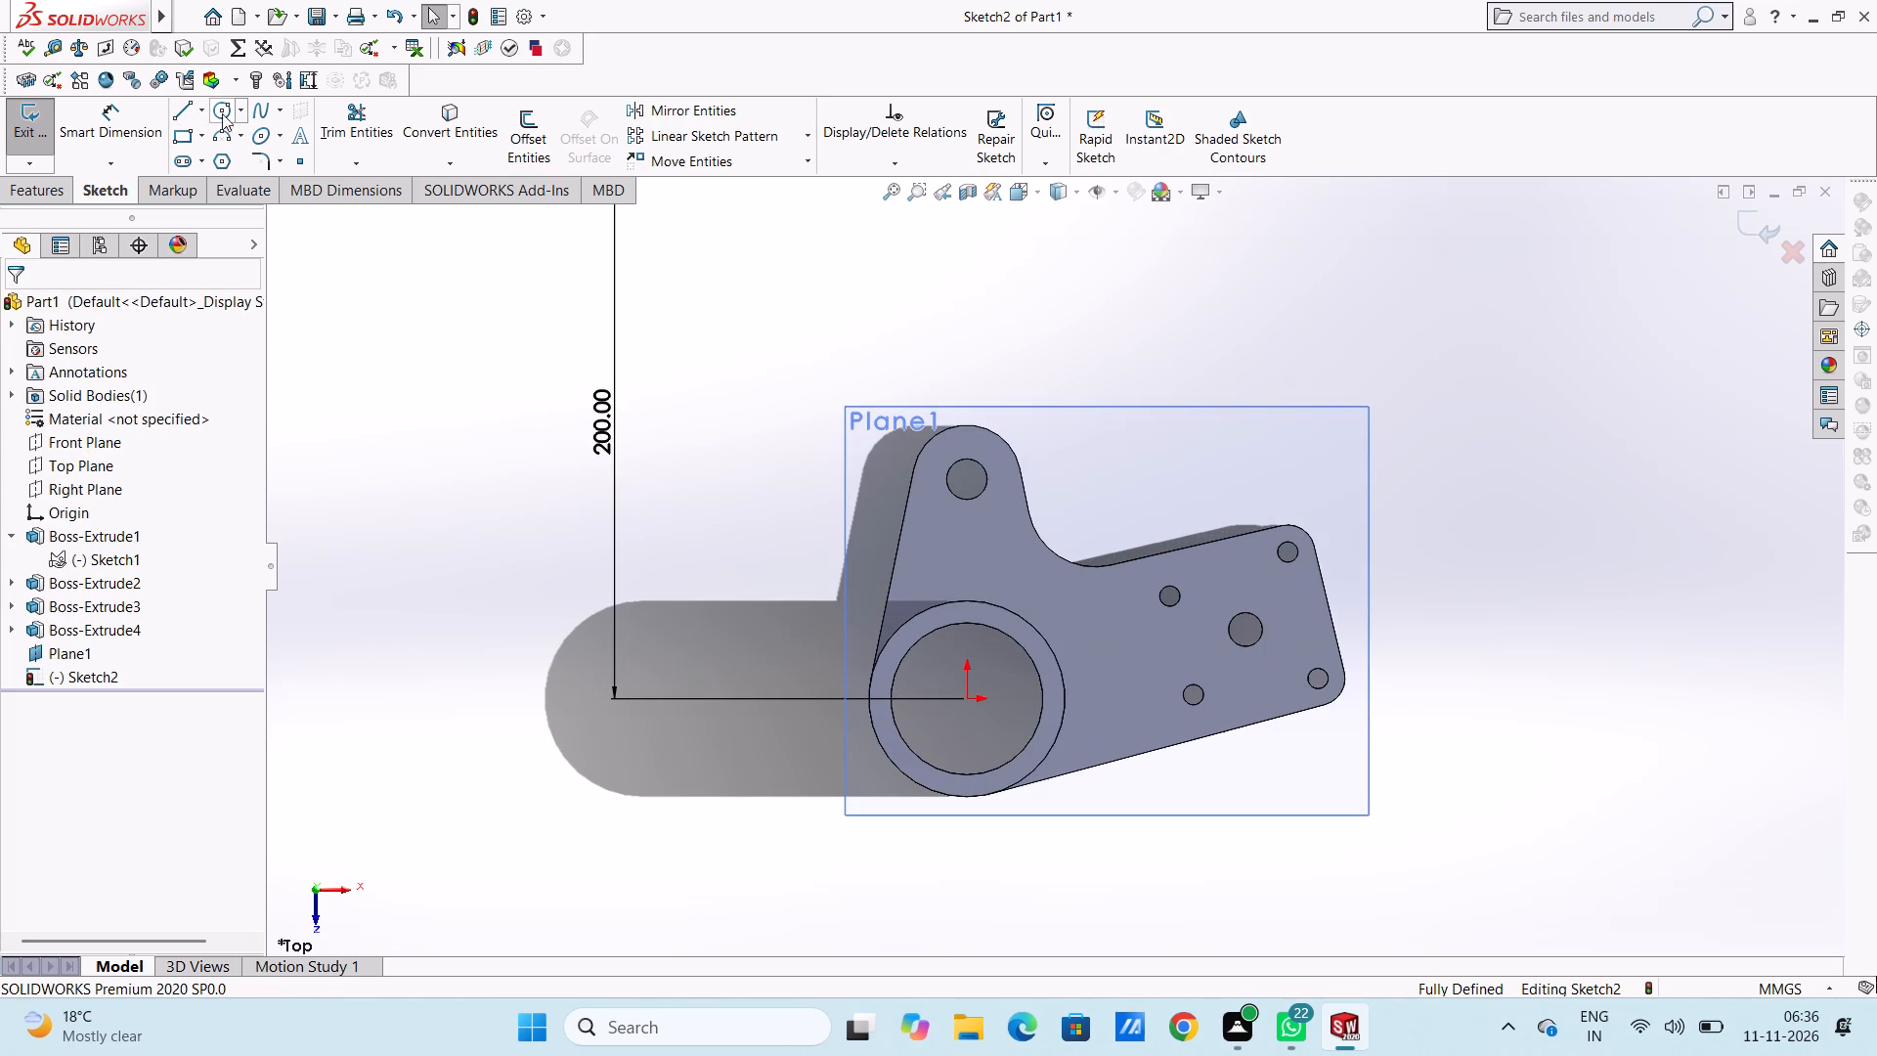
Sketch a circle centred on the origin with a 29 mm radius, matching the outer edge of the tubular boss.
{"action": "left_click", "coordinate": [219, 106]}
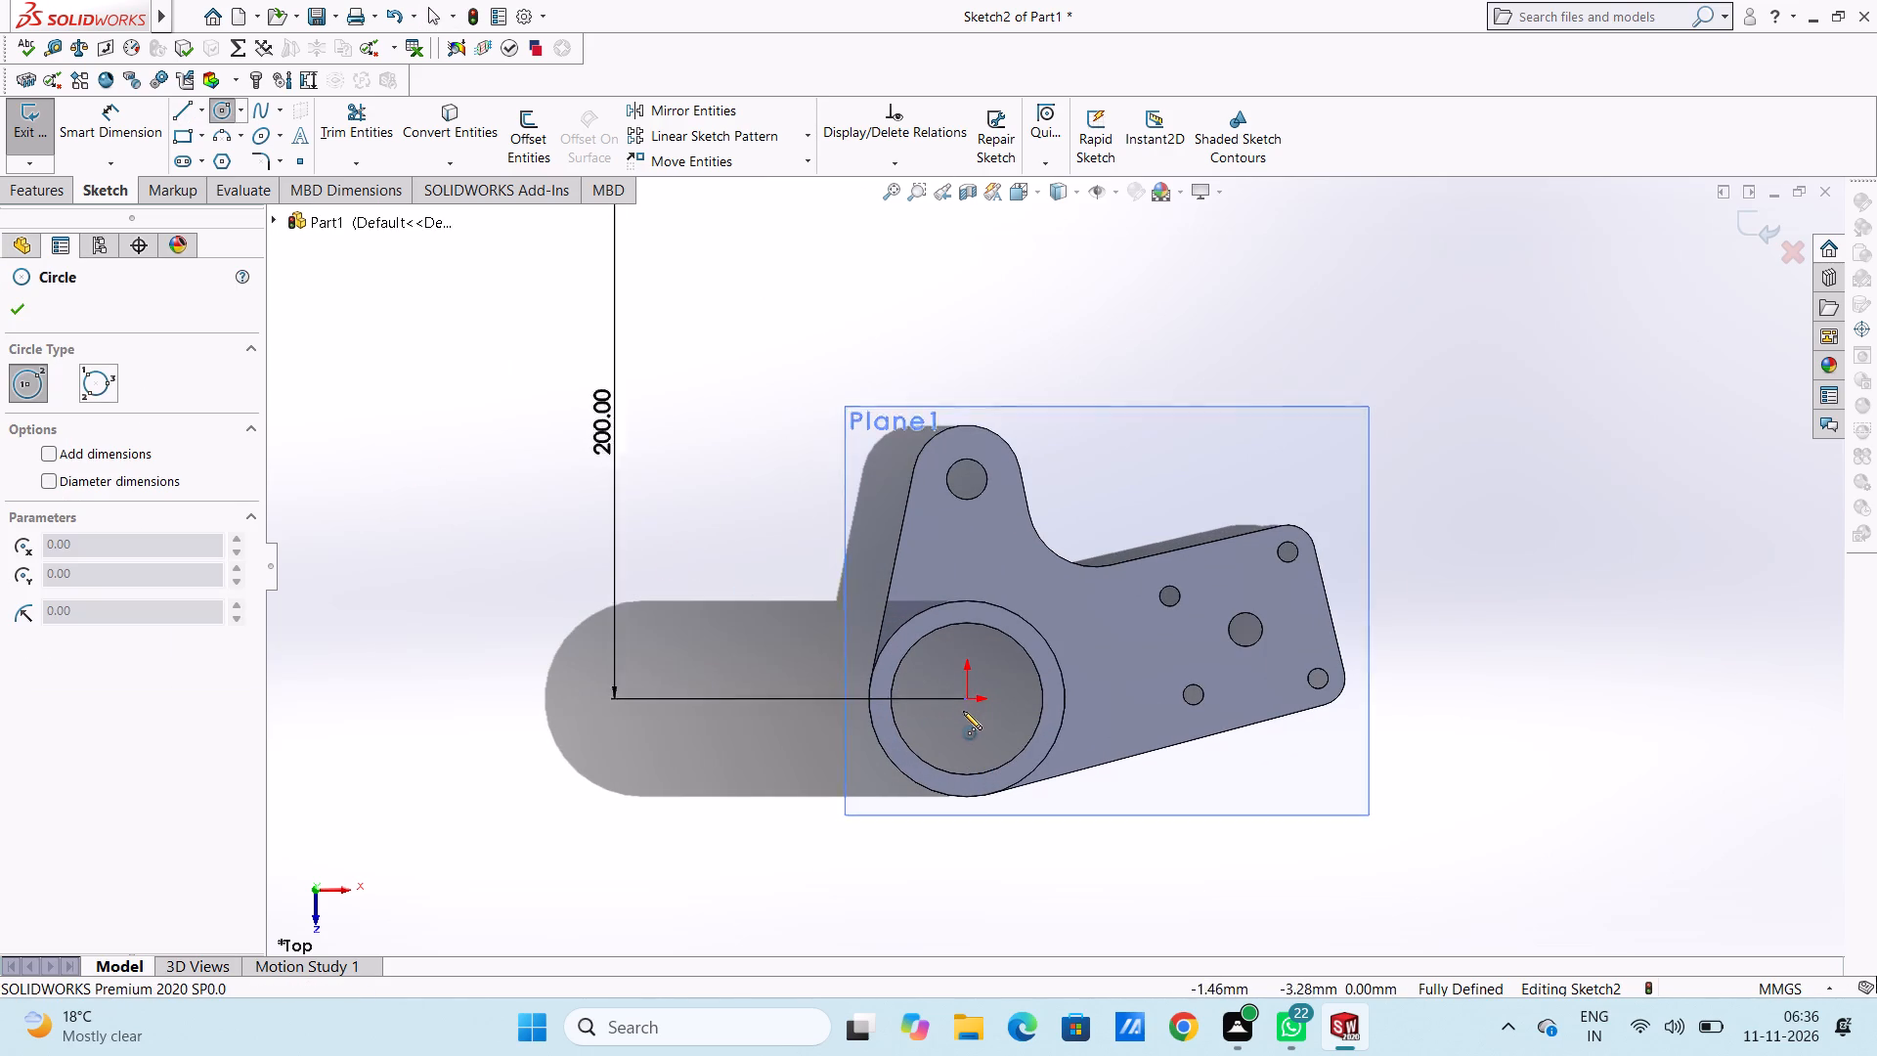
{"action": "left_click", "coordinate": [972, 698]}
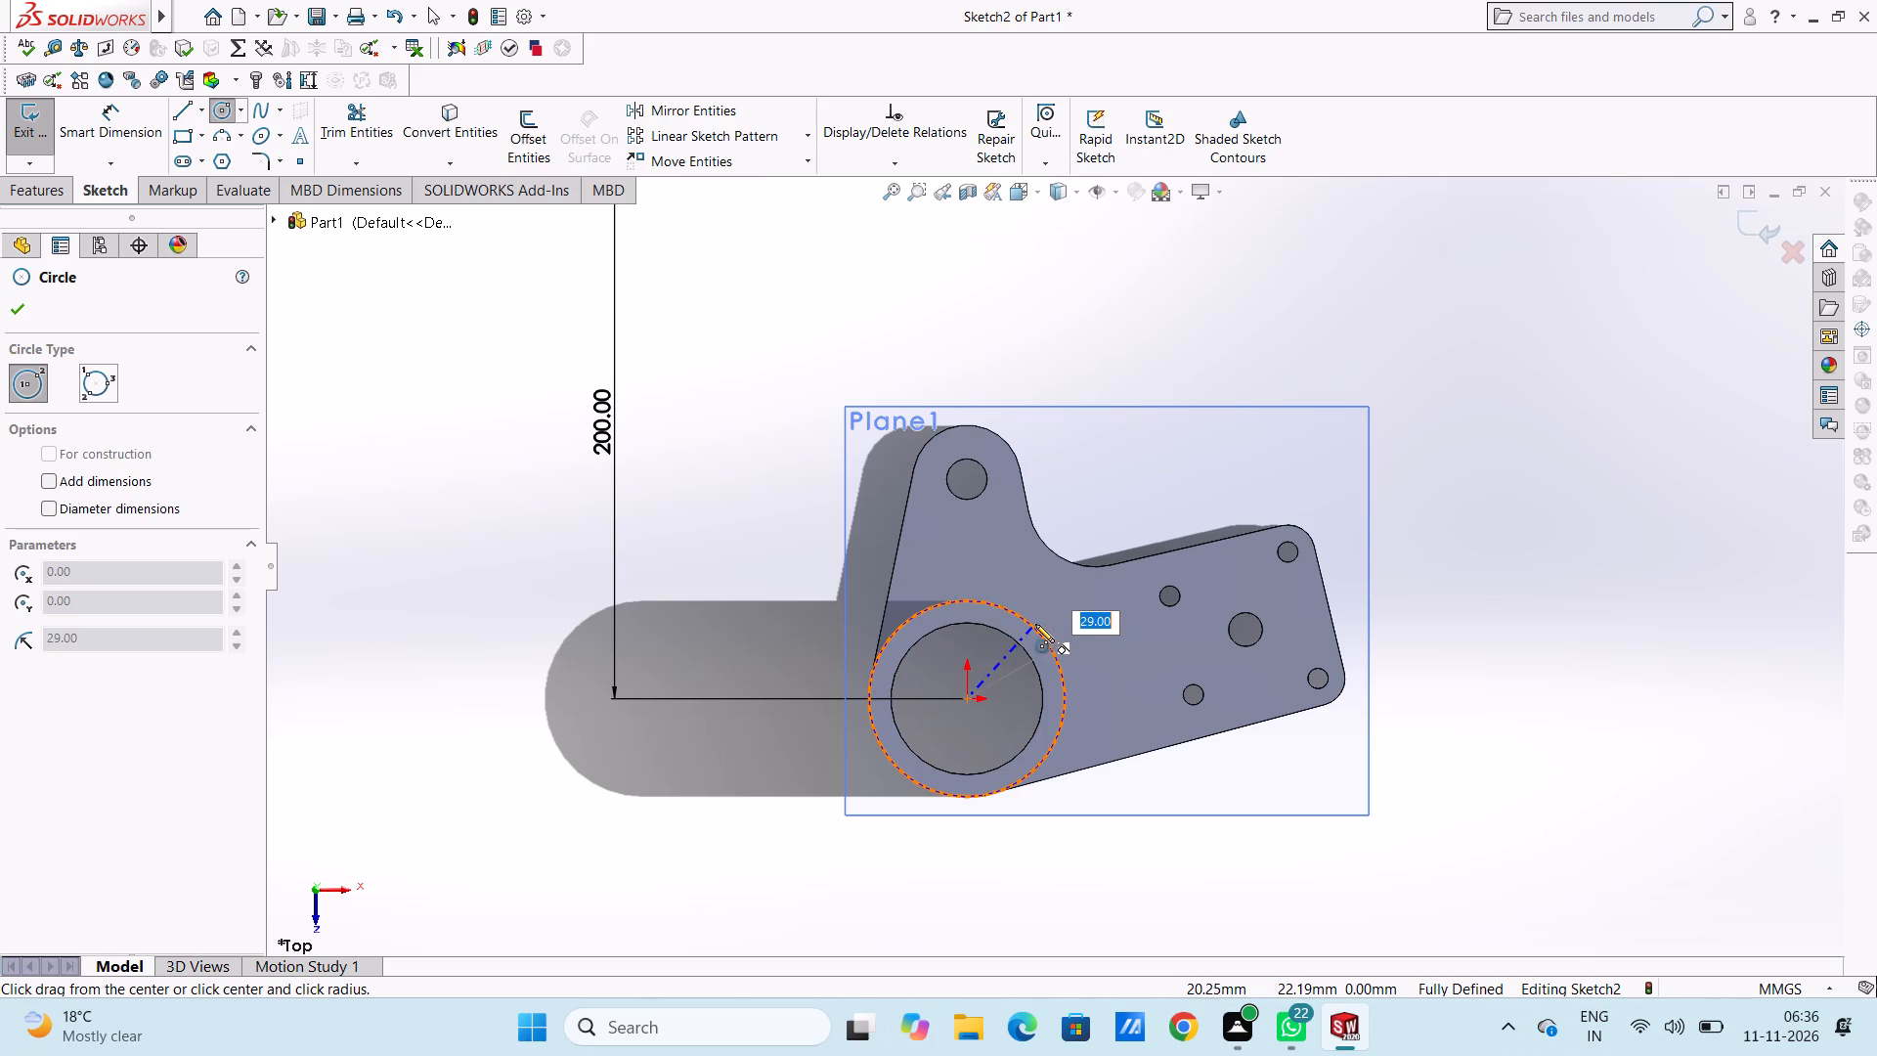
{"action": "left_click", "coordinate": [1035, 624]}
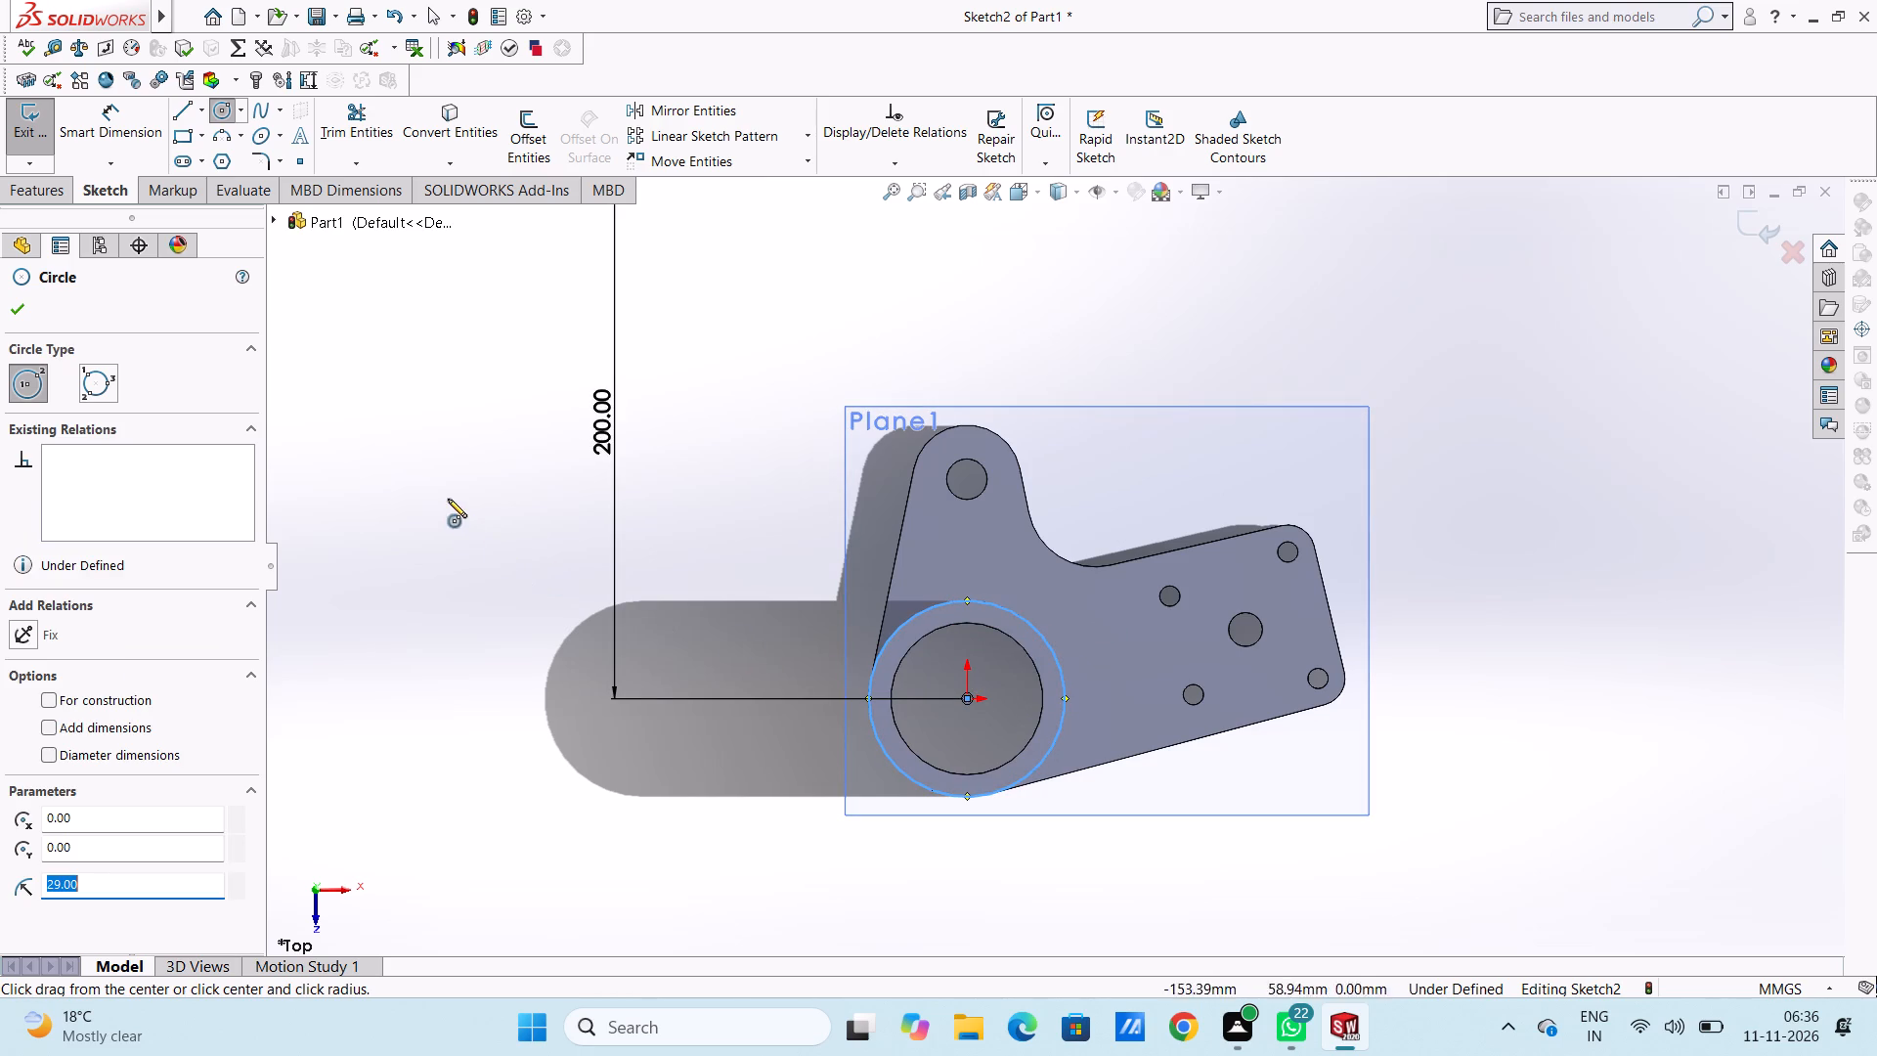
{"action": "right_click", "coordinate": [448, 499]}
{"action": "left_click", "coordinate": [468, 512]}
{"action": "left_click", "coordinate": [458, 509]}
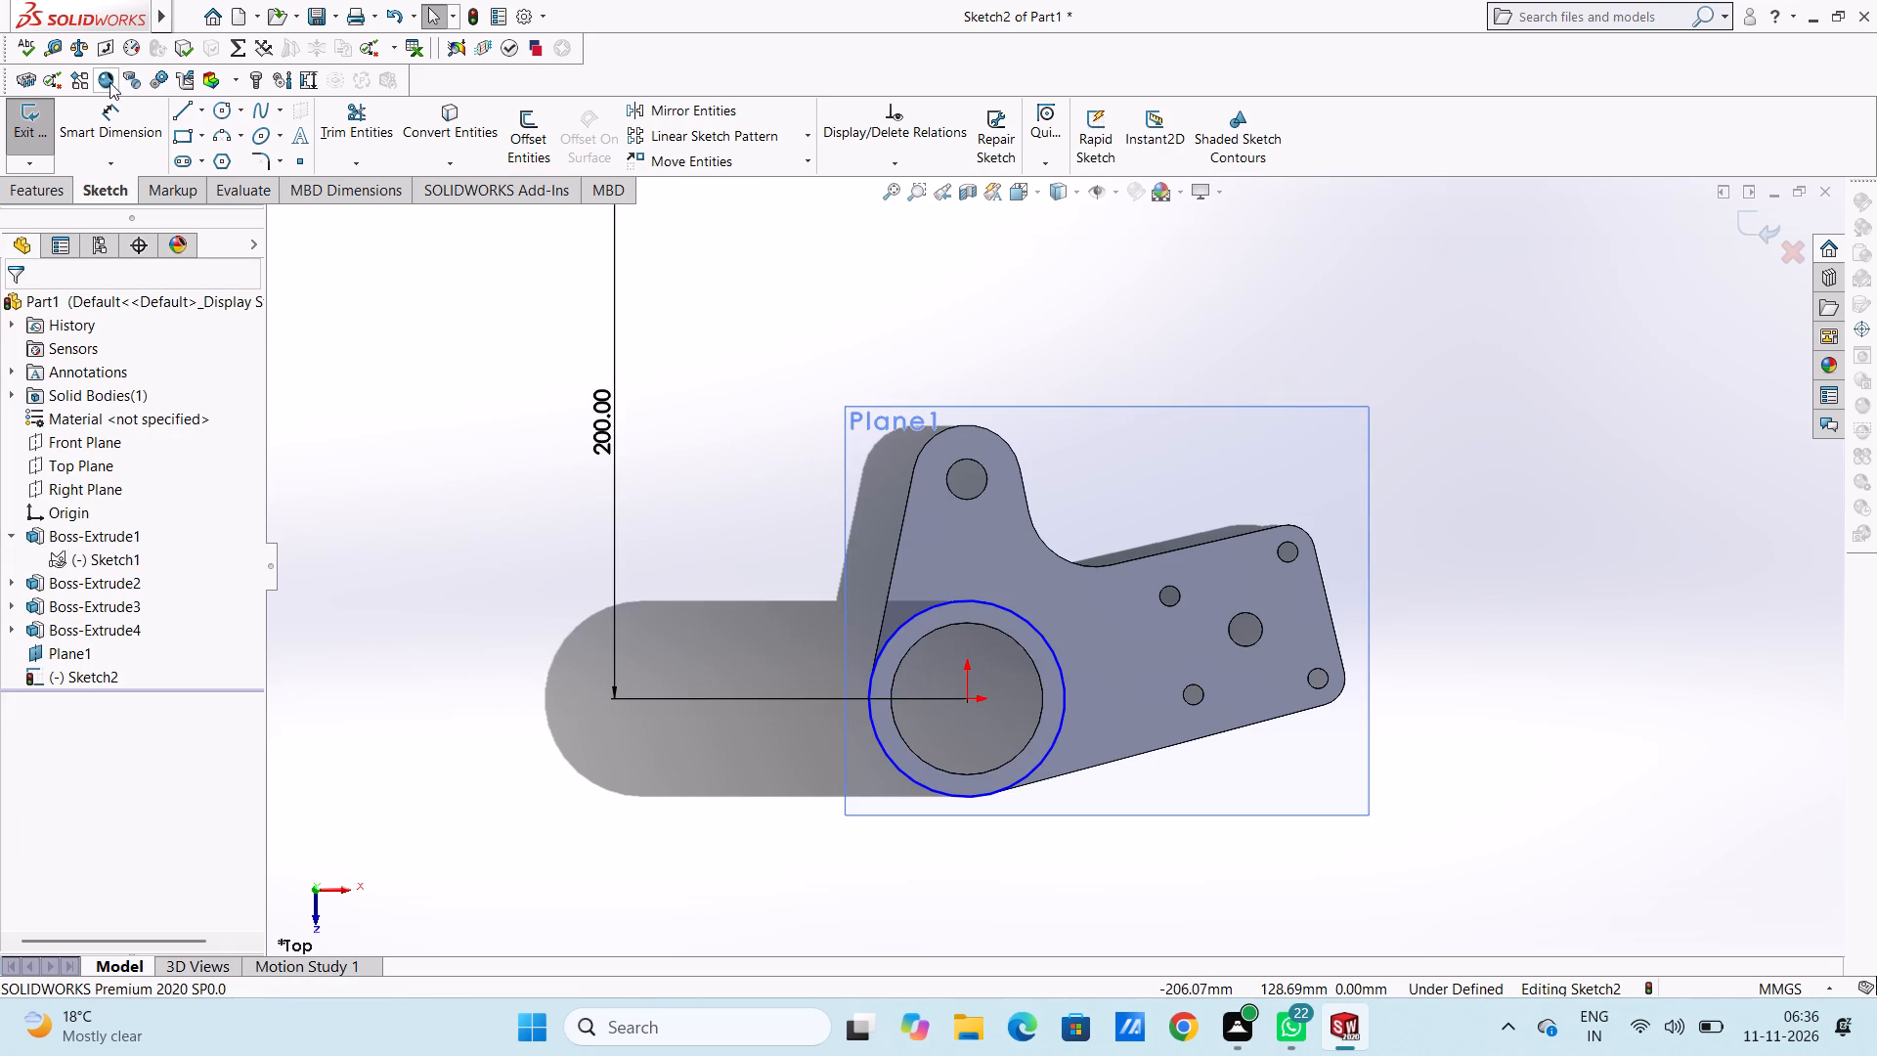
Add a diameter dimension to the circle centred on the origin.
{"action": "left_click", "coordinate": [113, 121]}
{"action": "scroll", "coordinate": [1123, 746], "scroll_direction": "up", "scroll_amount": 3}
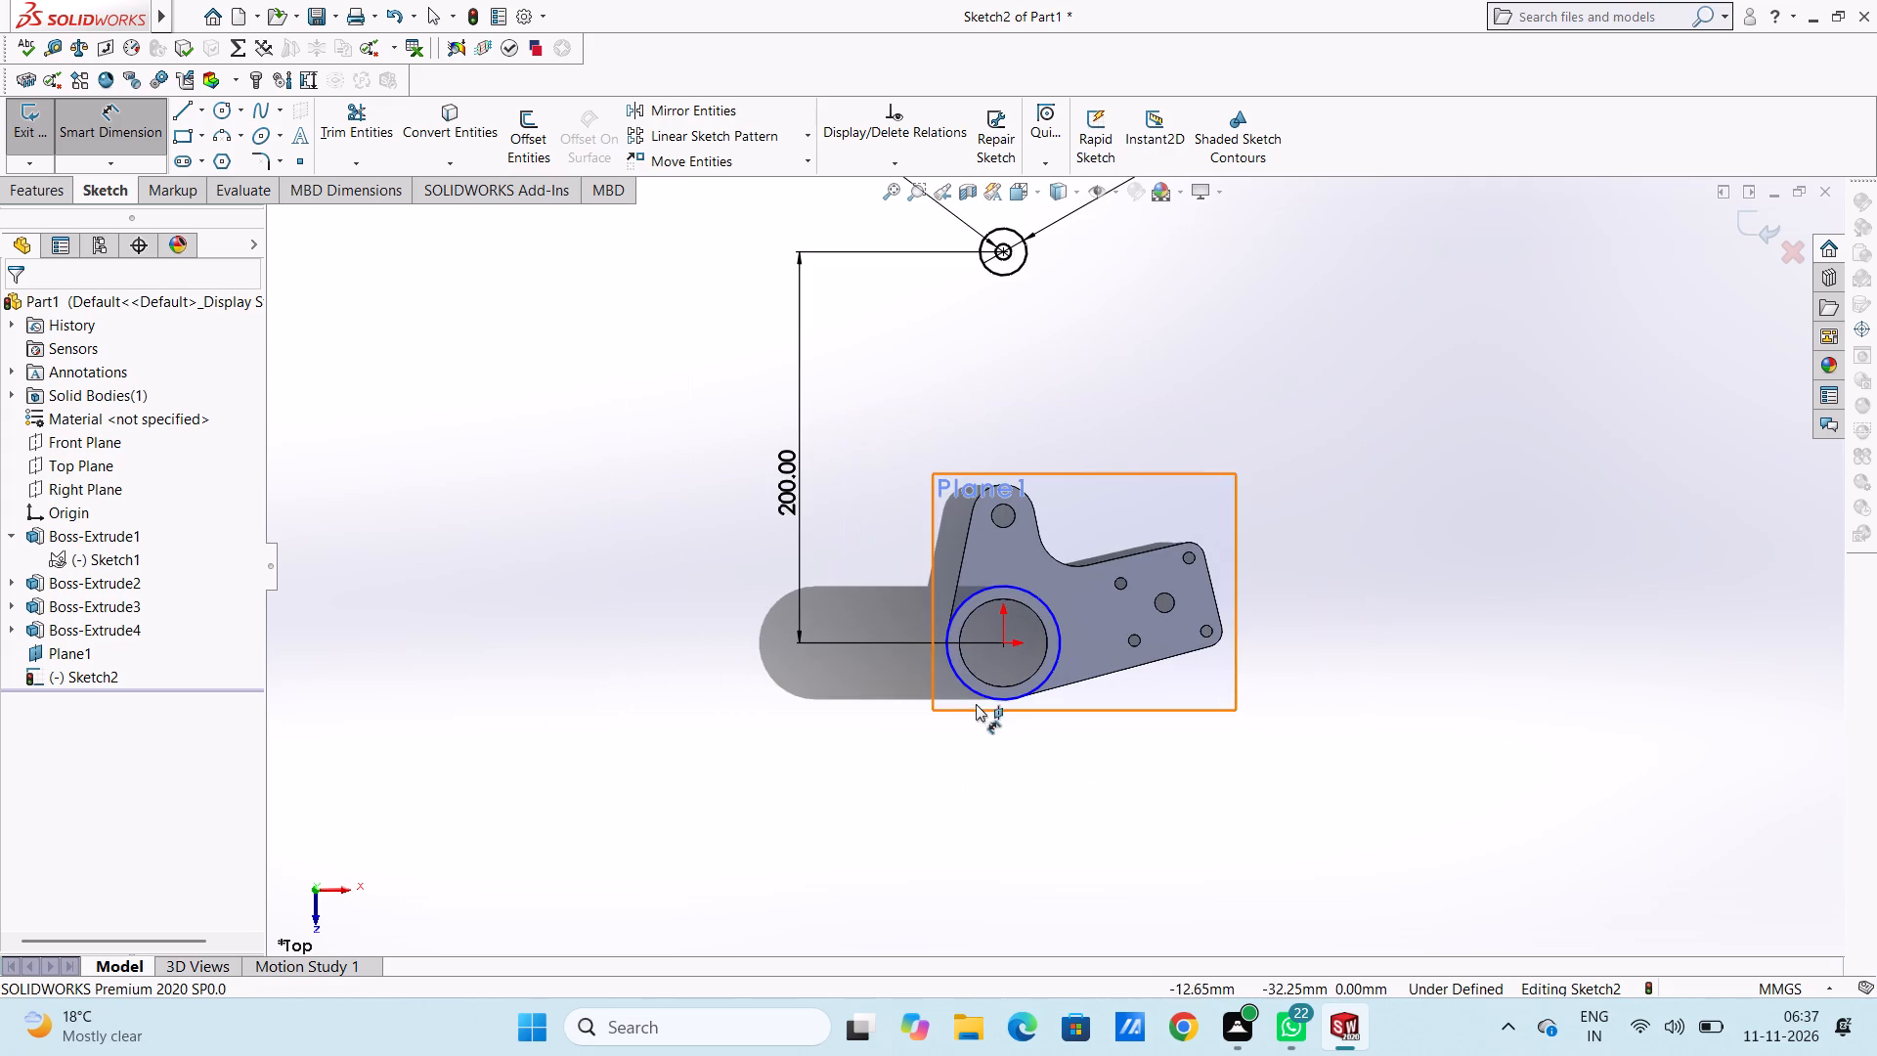
{"action": "left_click", "coordinate": [968, 691]}
{"action": "left_click", "coordinate": [744, 821]}
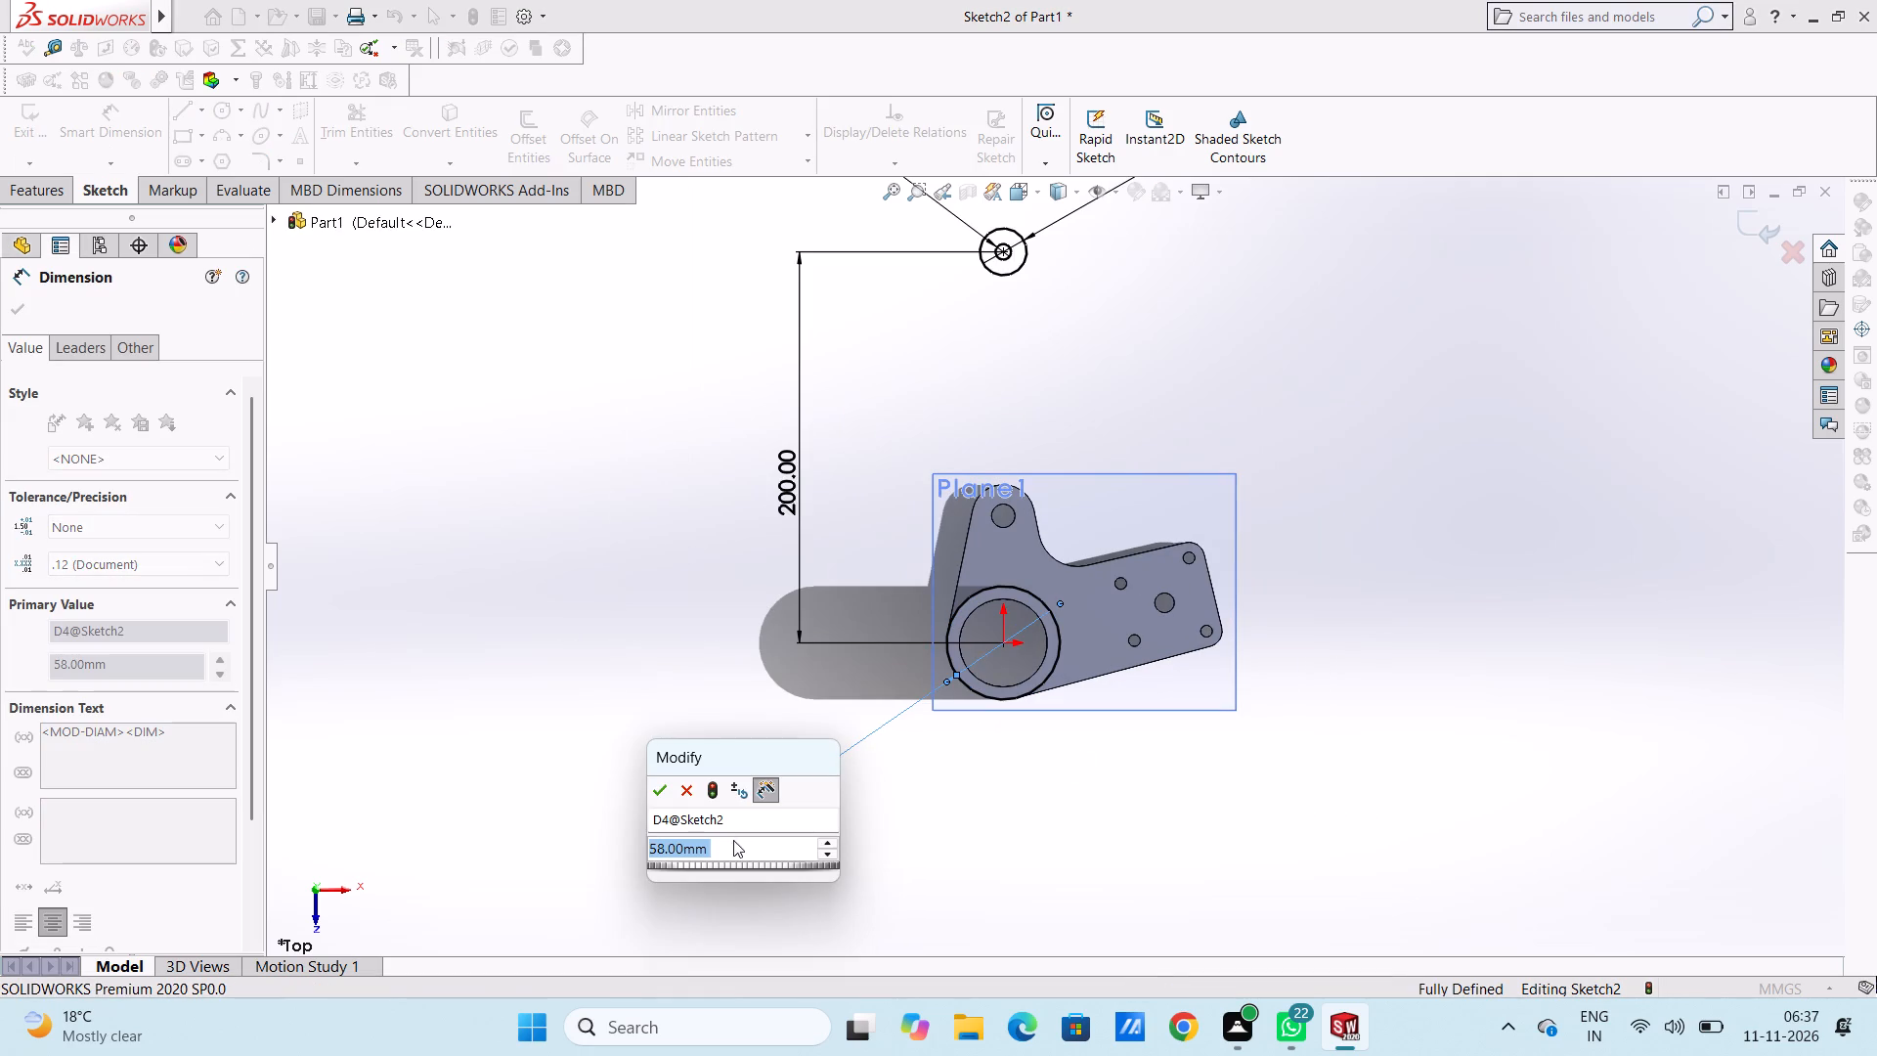
{"action": "left_click", "coordinate": [661, 788]}
{"action": "left_click", "coordinate": [655, 750]}
{"action": "scroll", "coordinate": [1111, 528], "scroll_direction": "down", "scroll_amount": 3}
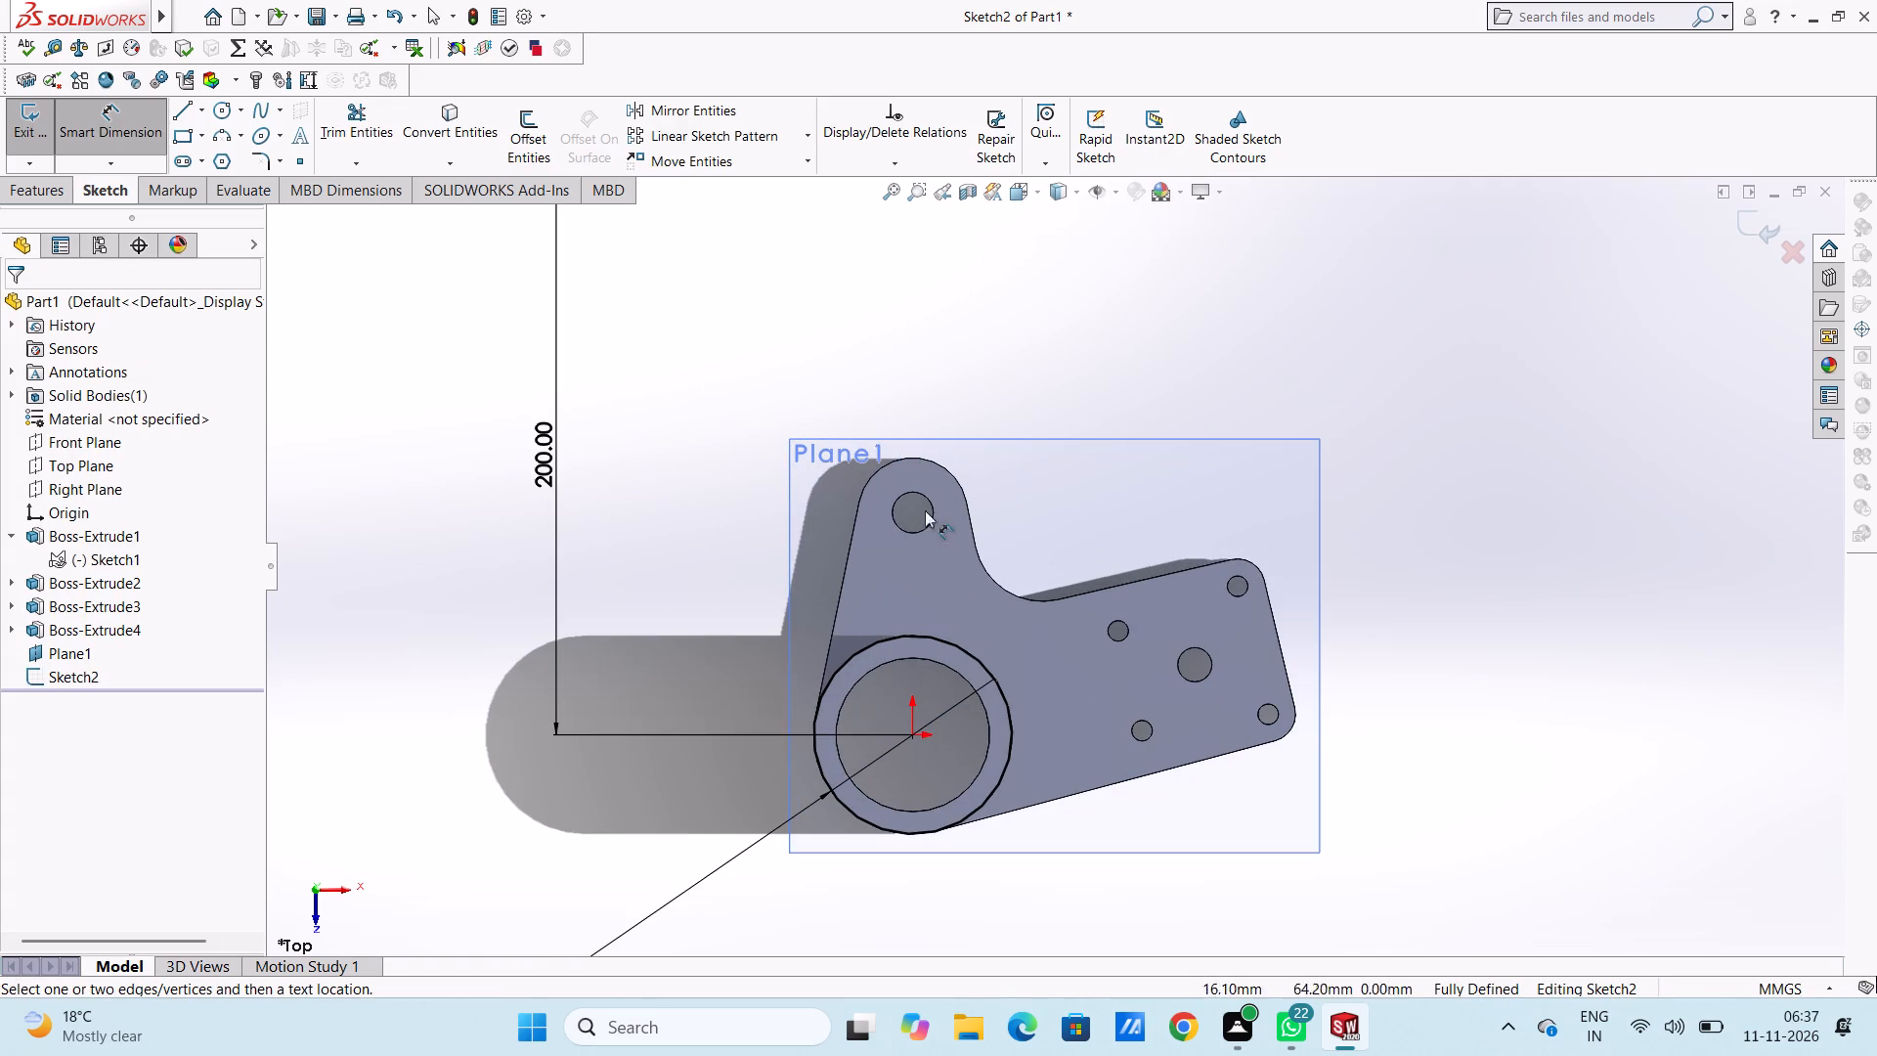
{"action": "left_click", "coordinate": [94, 130]}
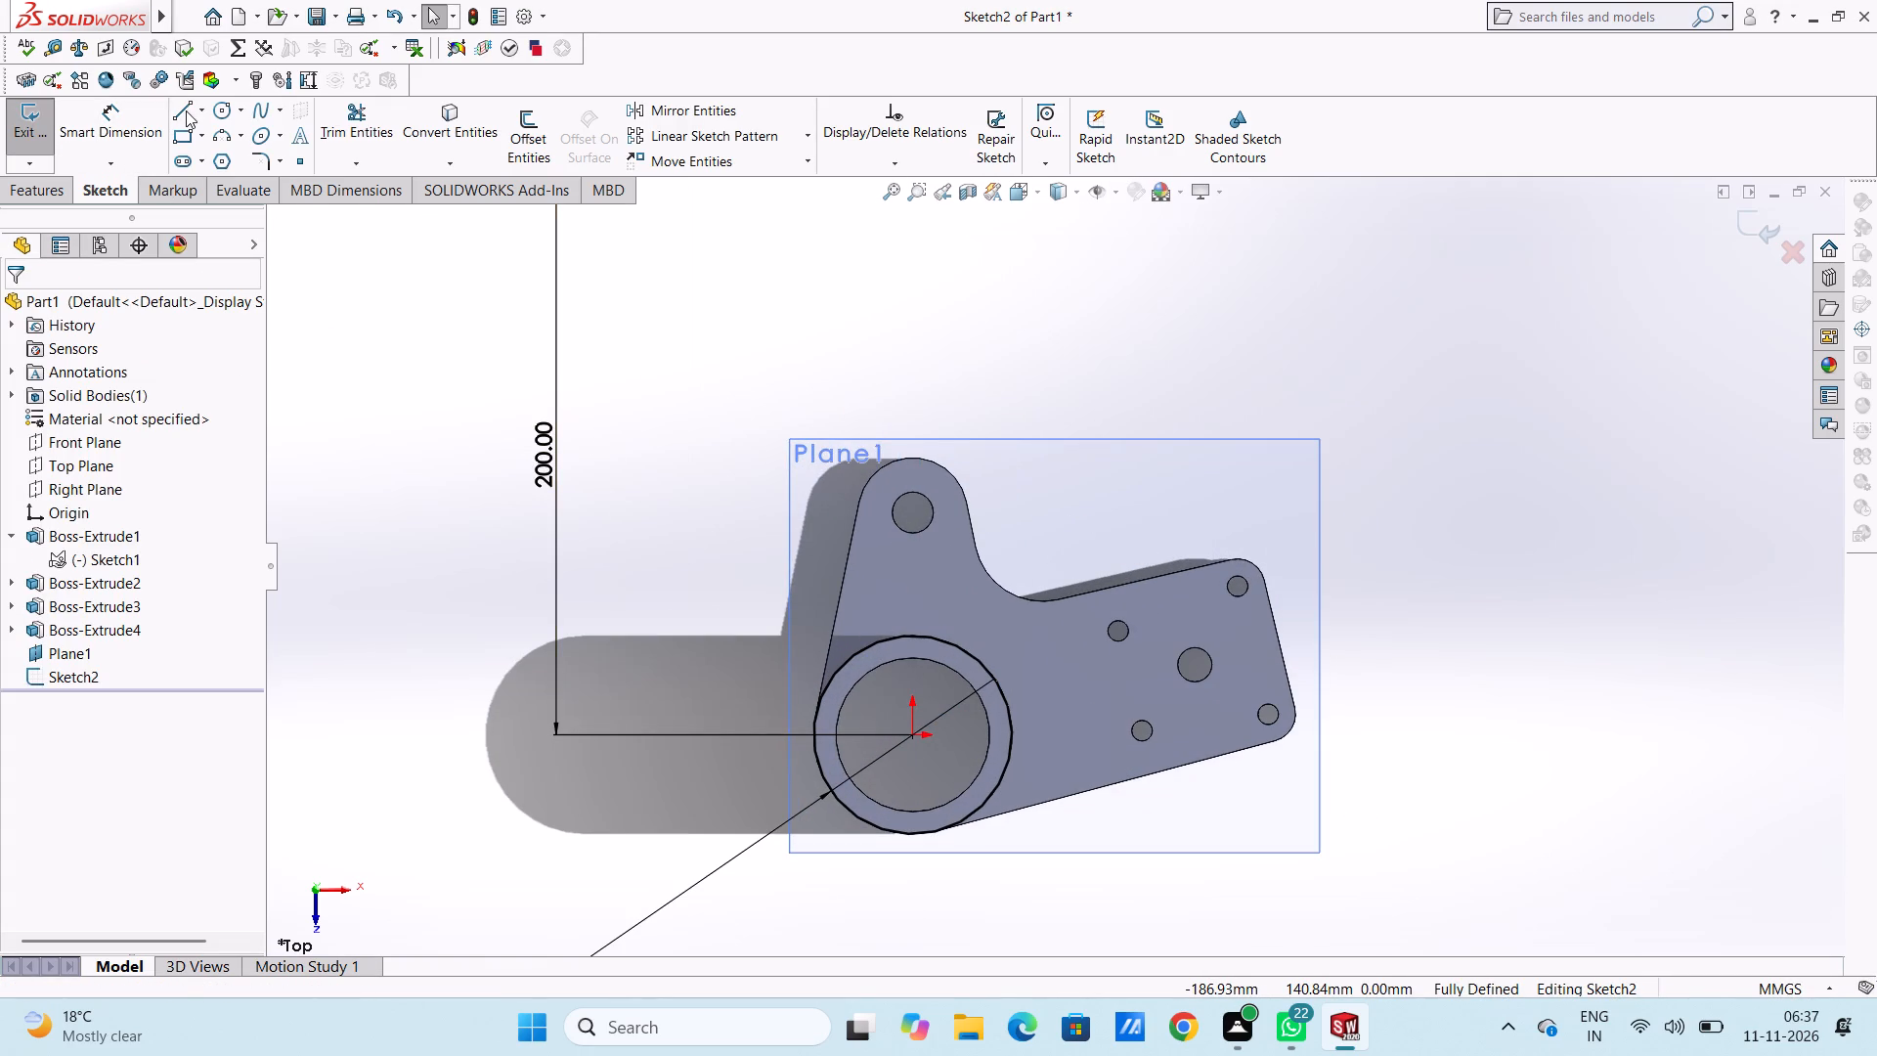
Draw an 80 mm vertical line upward from the left quadrant of the origin-centred circle.
{"action": "left_click", "coordinate": [186, 110]}
{"action": "scroll", "coordinate": [986, 362], "scroll_direction": "up", "scroll_amount": 4}
{"action": "scroll", "coordinate": [975, 638], "scroll_direction": "down", "scroll_amount": 2}
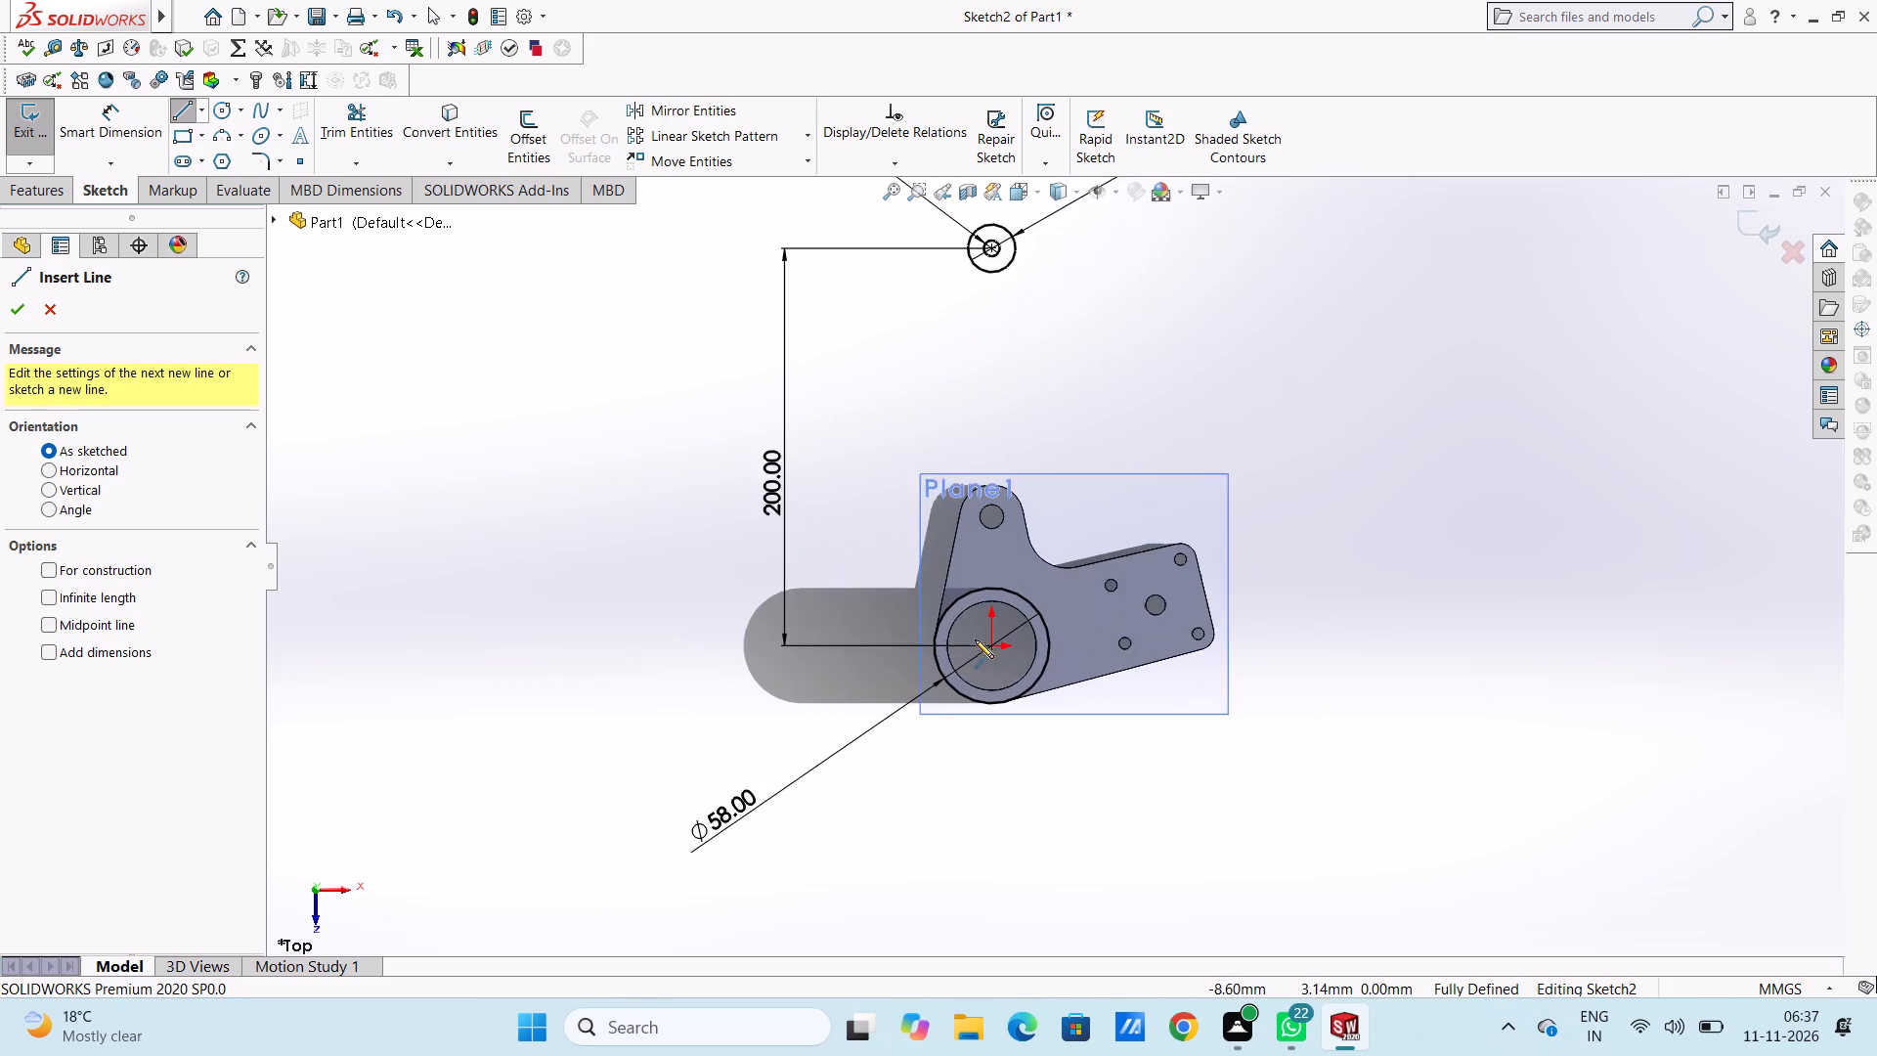
{"action": "scroll", "coordinate": [975, 639], "scroll_direction": "down", "scroll_amount": 2}
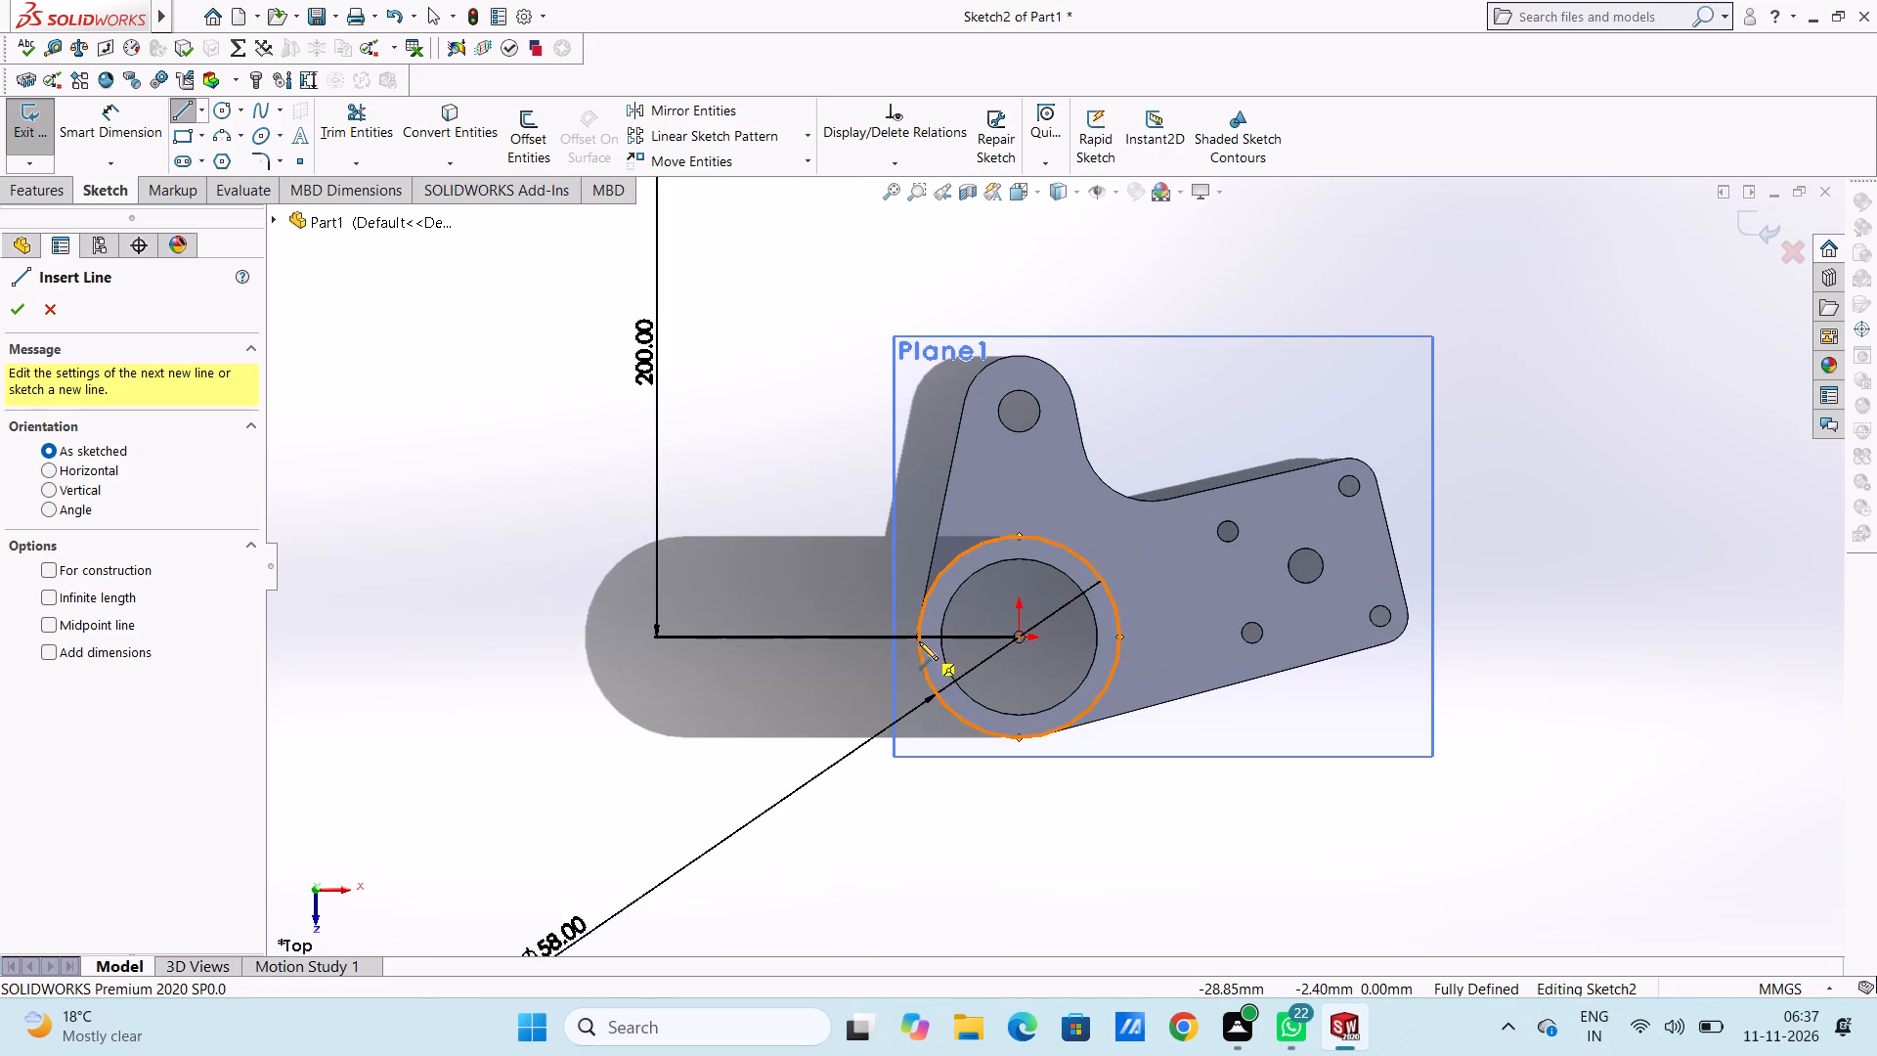
{"action": "left_click", "coordinate": [921, 637]}
{"action": "scroll", "coordinate": [938, 414], "scroll_direction": "up", "scroll_amount": 2}
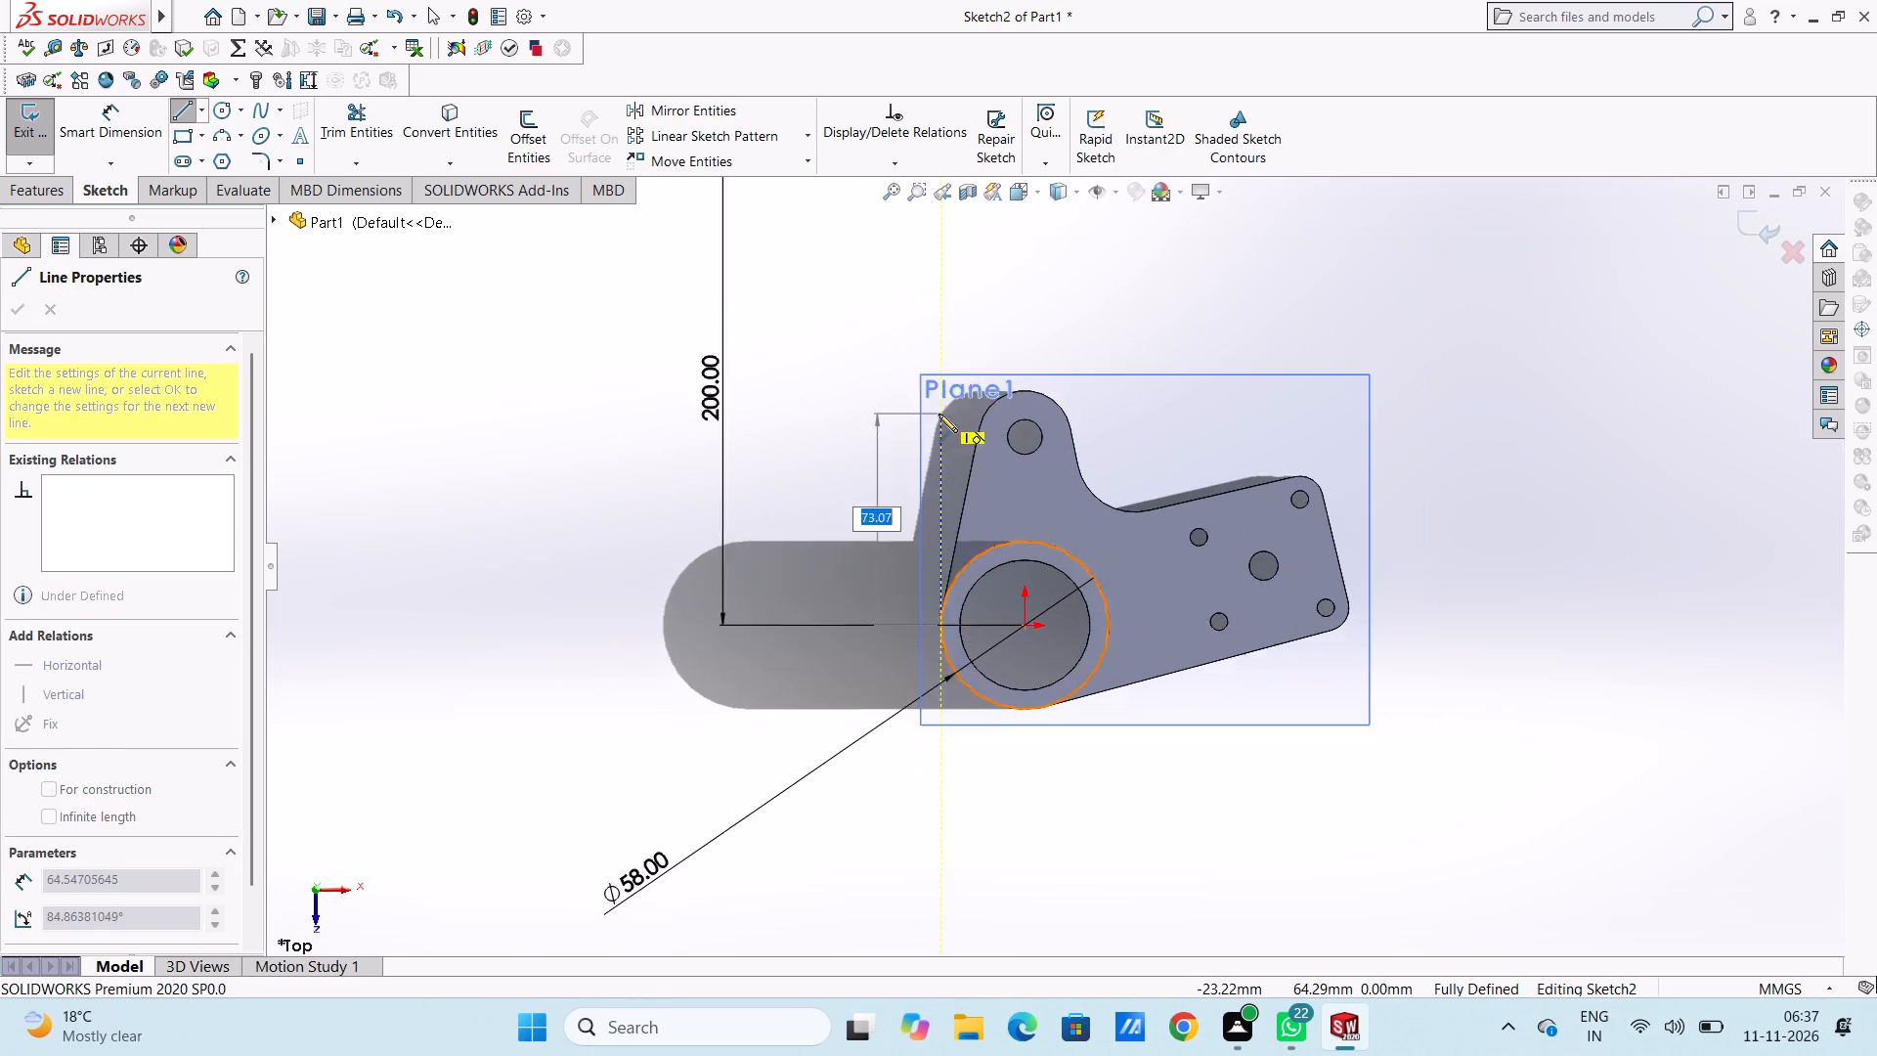
{"action": "scroll", "coordinate": [938, 414], "scroll_direction": "up", "scroll_amount": 1}
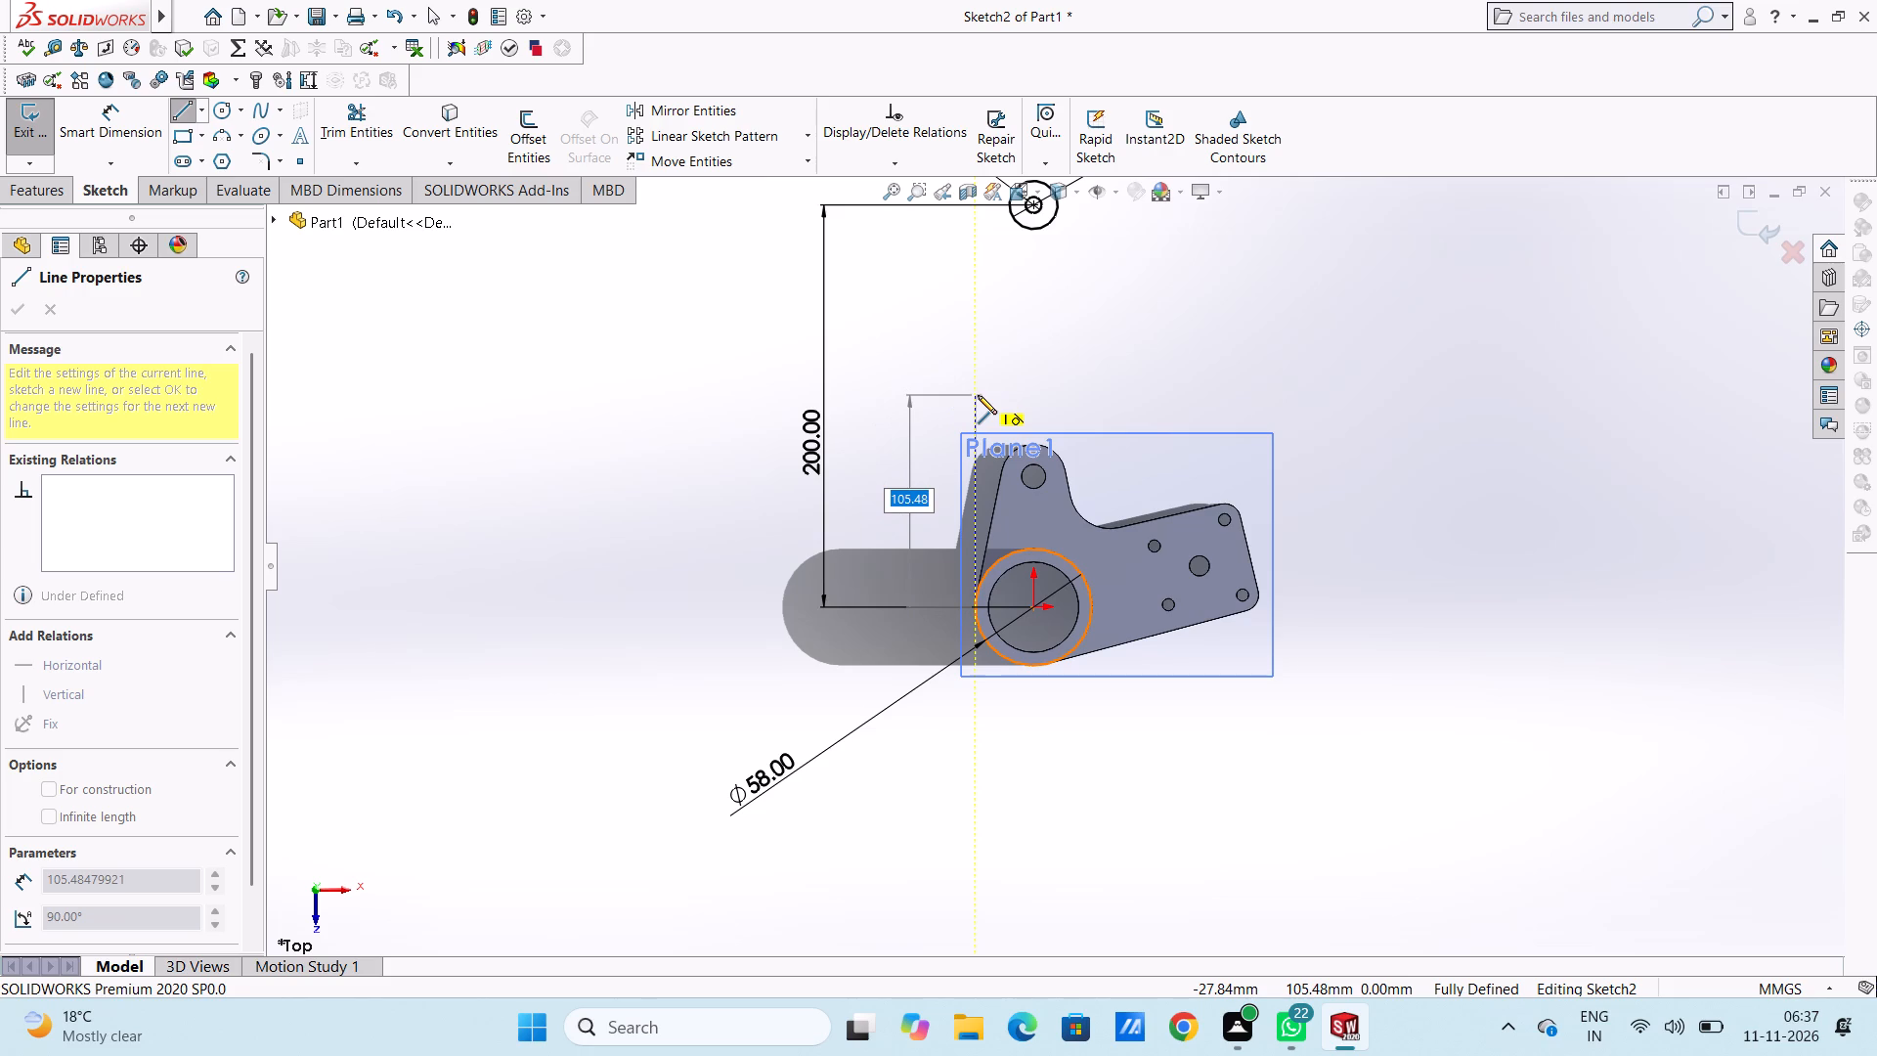
{"action": "type", "text": "80"}
{"action": "key", "text": "Return"}
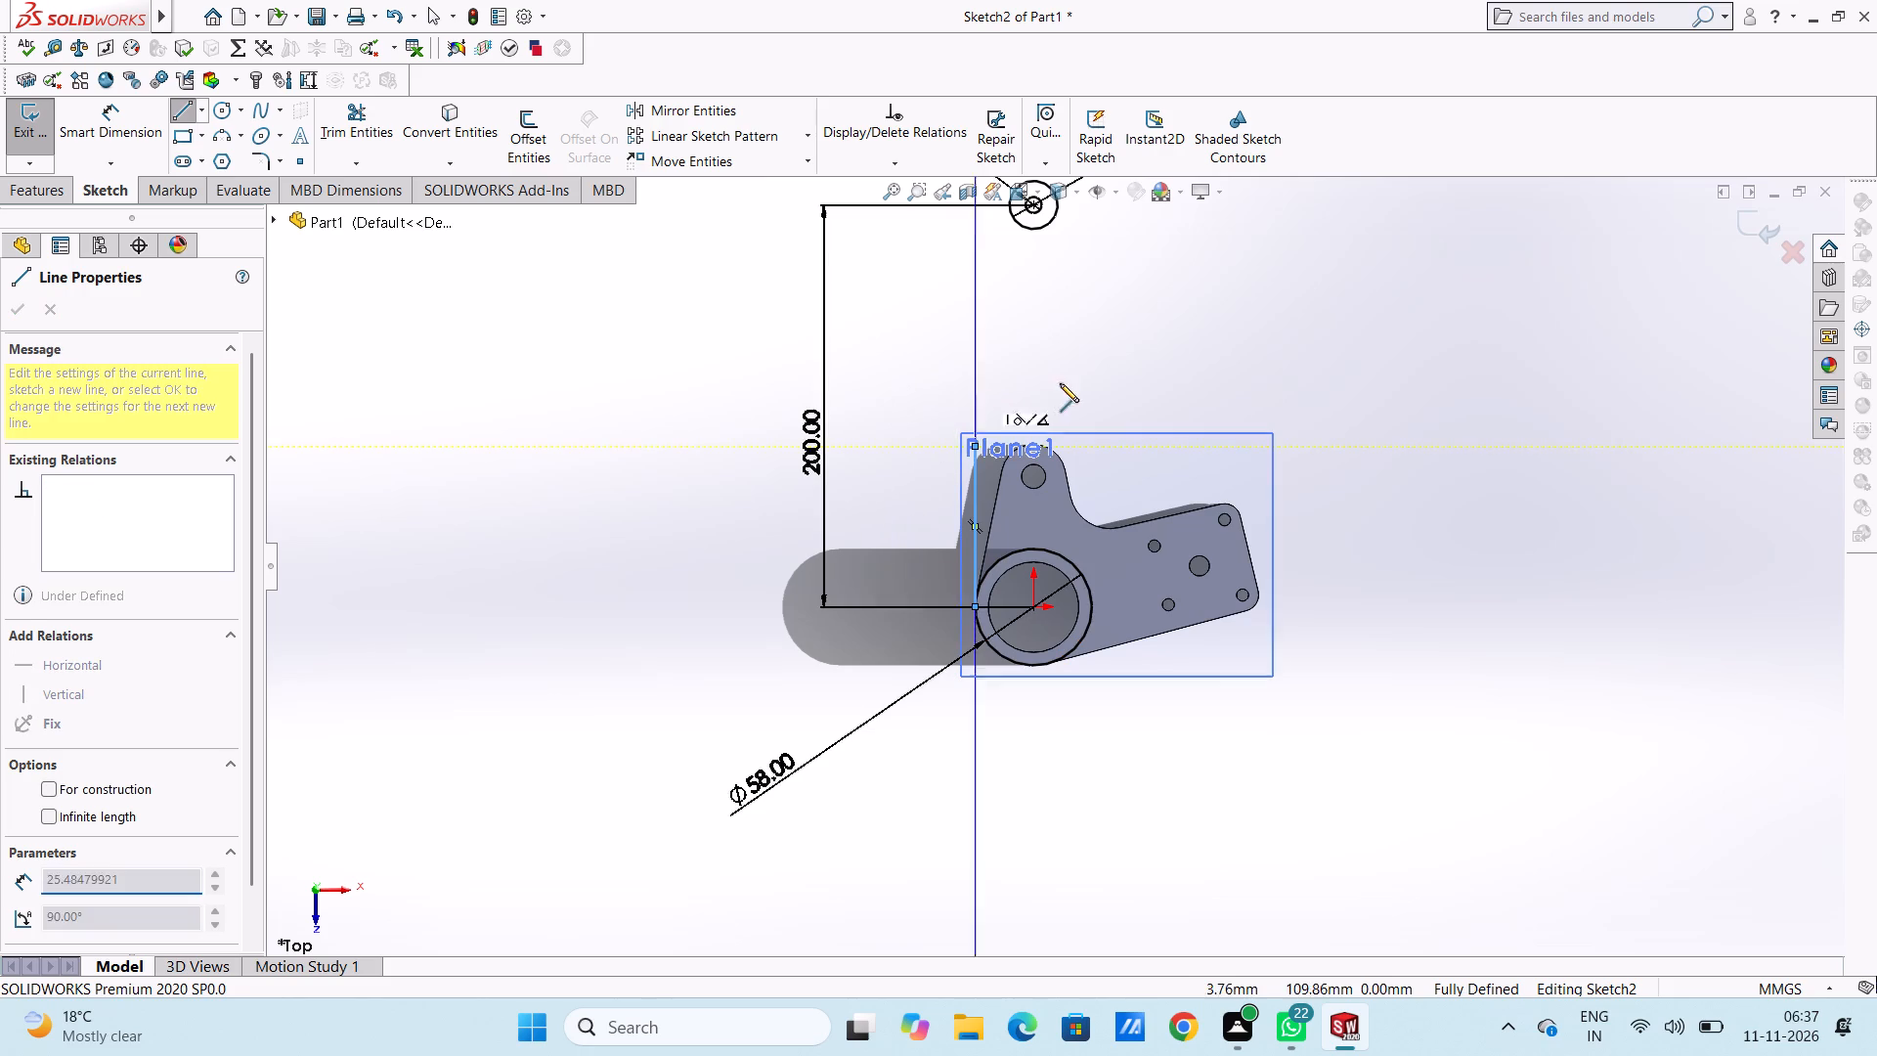
{"action": "right_click", "coordinate": [1244, 288]}
{"action": "left_click", "coordinate": [1253, 290]}
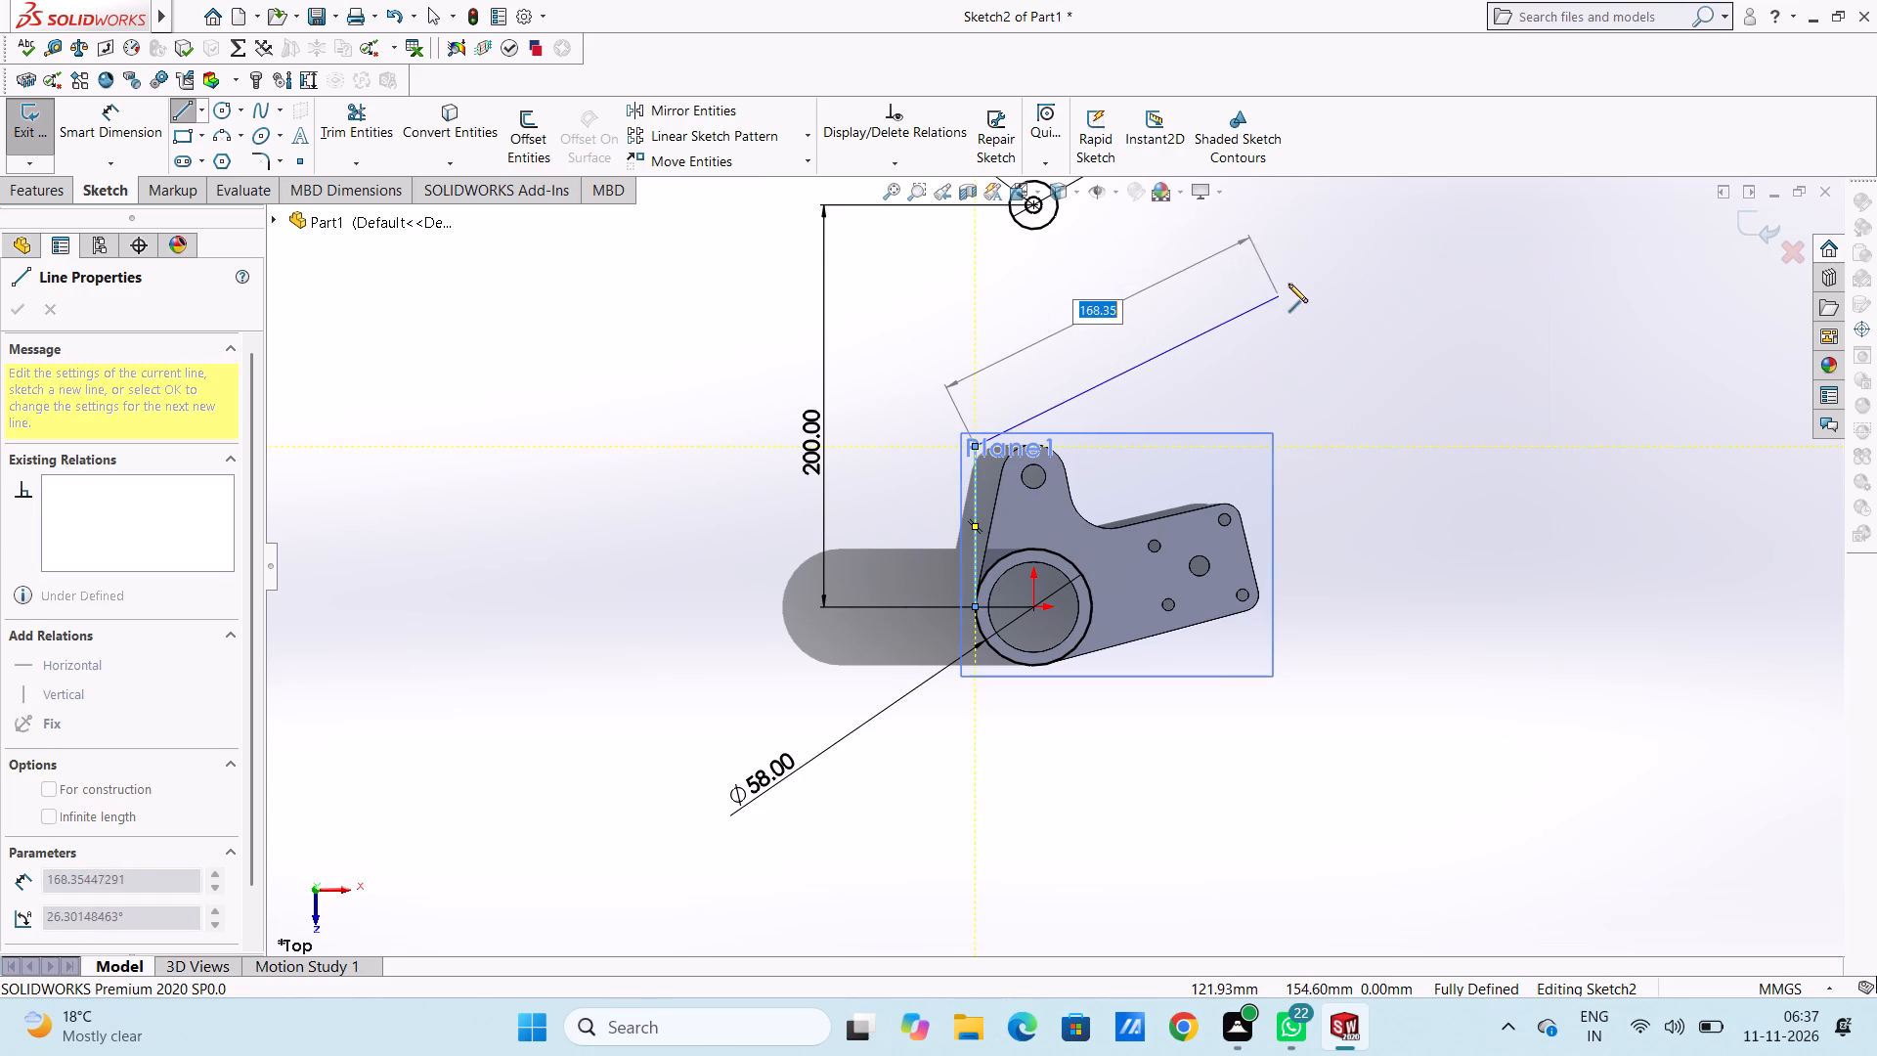
{"action": "right_click", "coordinate": [1296, 278]}
{"action": "left_click", "coordinate": [1335, 292]}
{"action": "left_click", "coordinate": [1241, 307]}
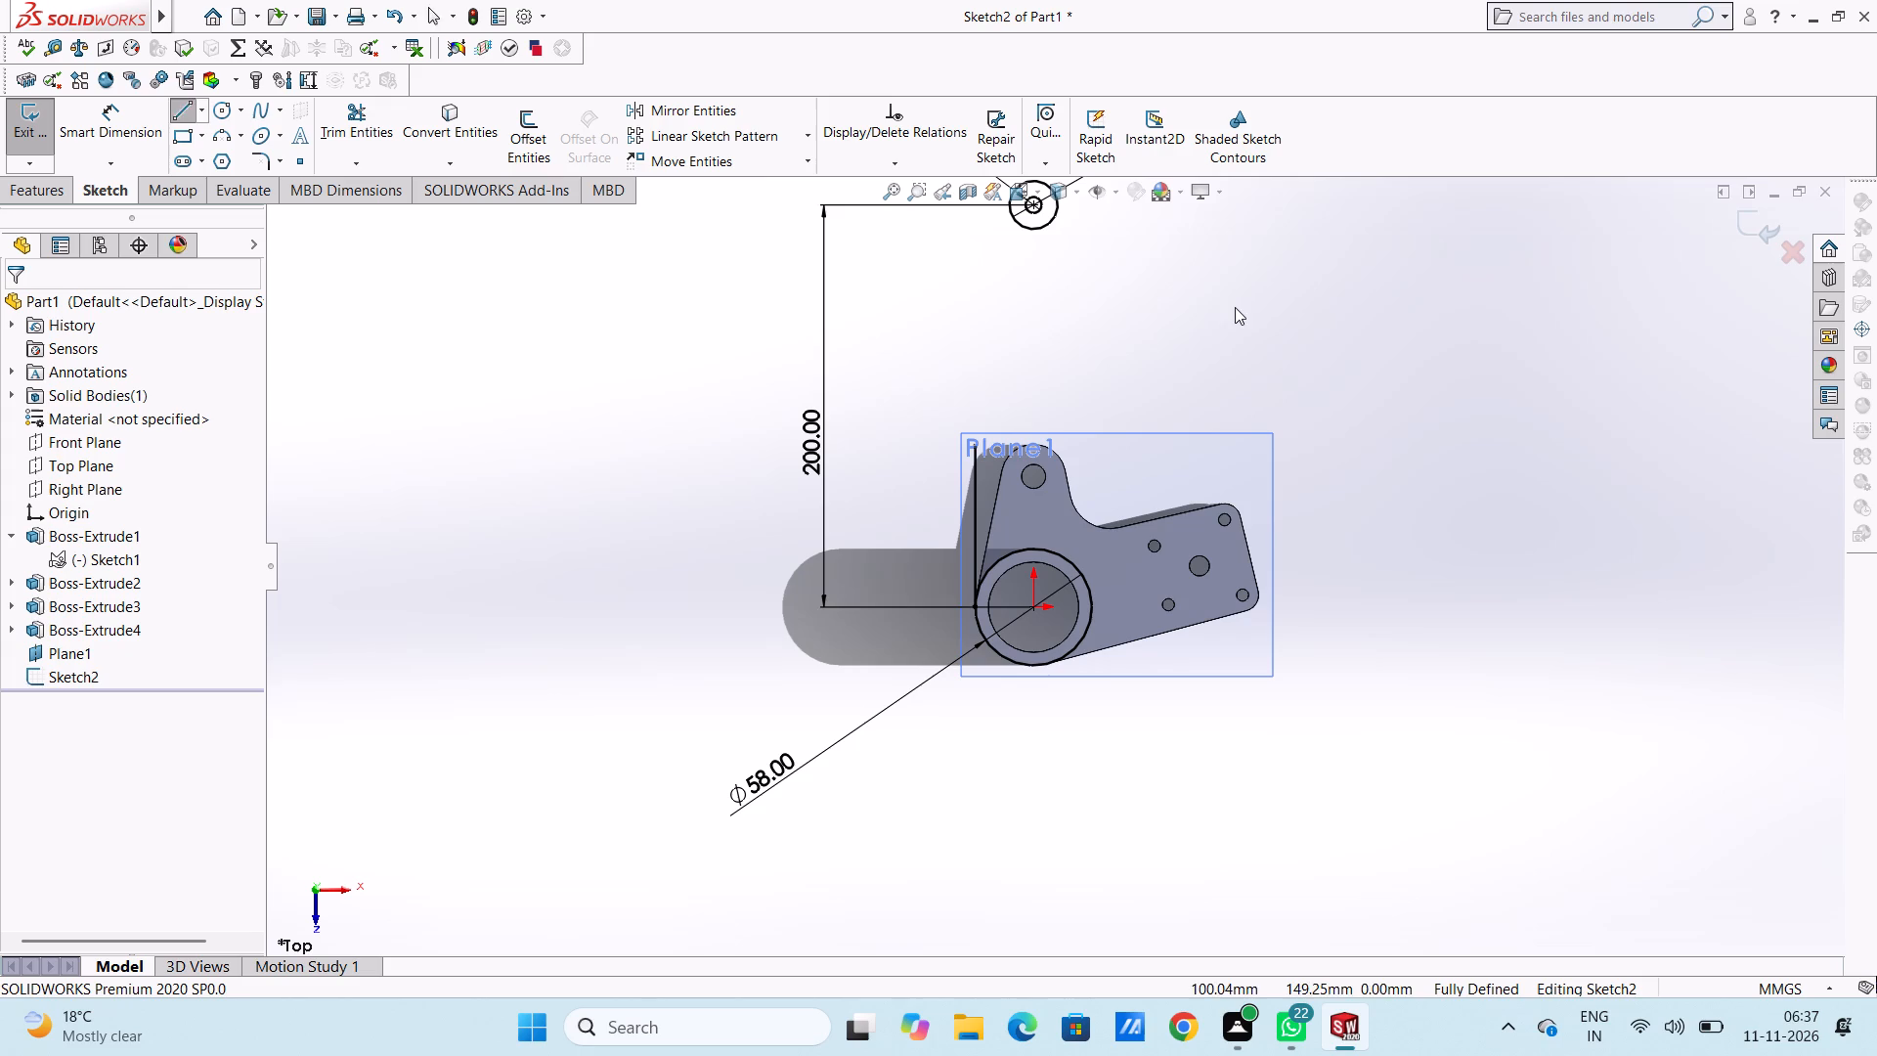
Draw a matching 80 mm vertical line upward from the right quadrant of the origin-centred circle.
{"action": "left_click", "coordinate": [181, 112]}
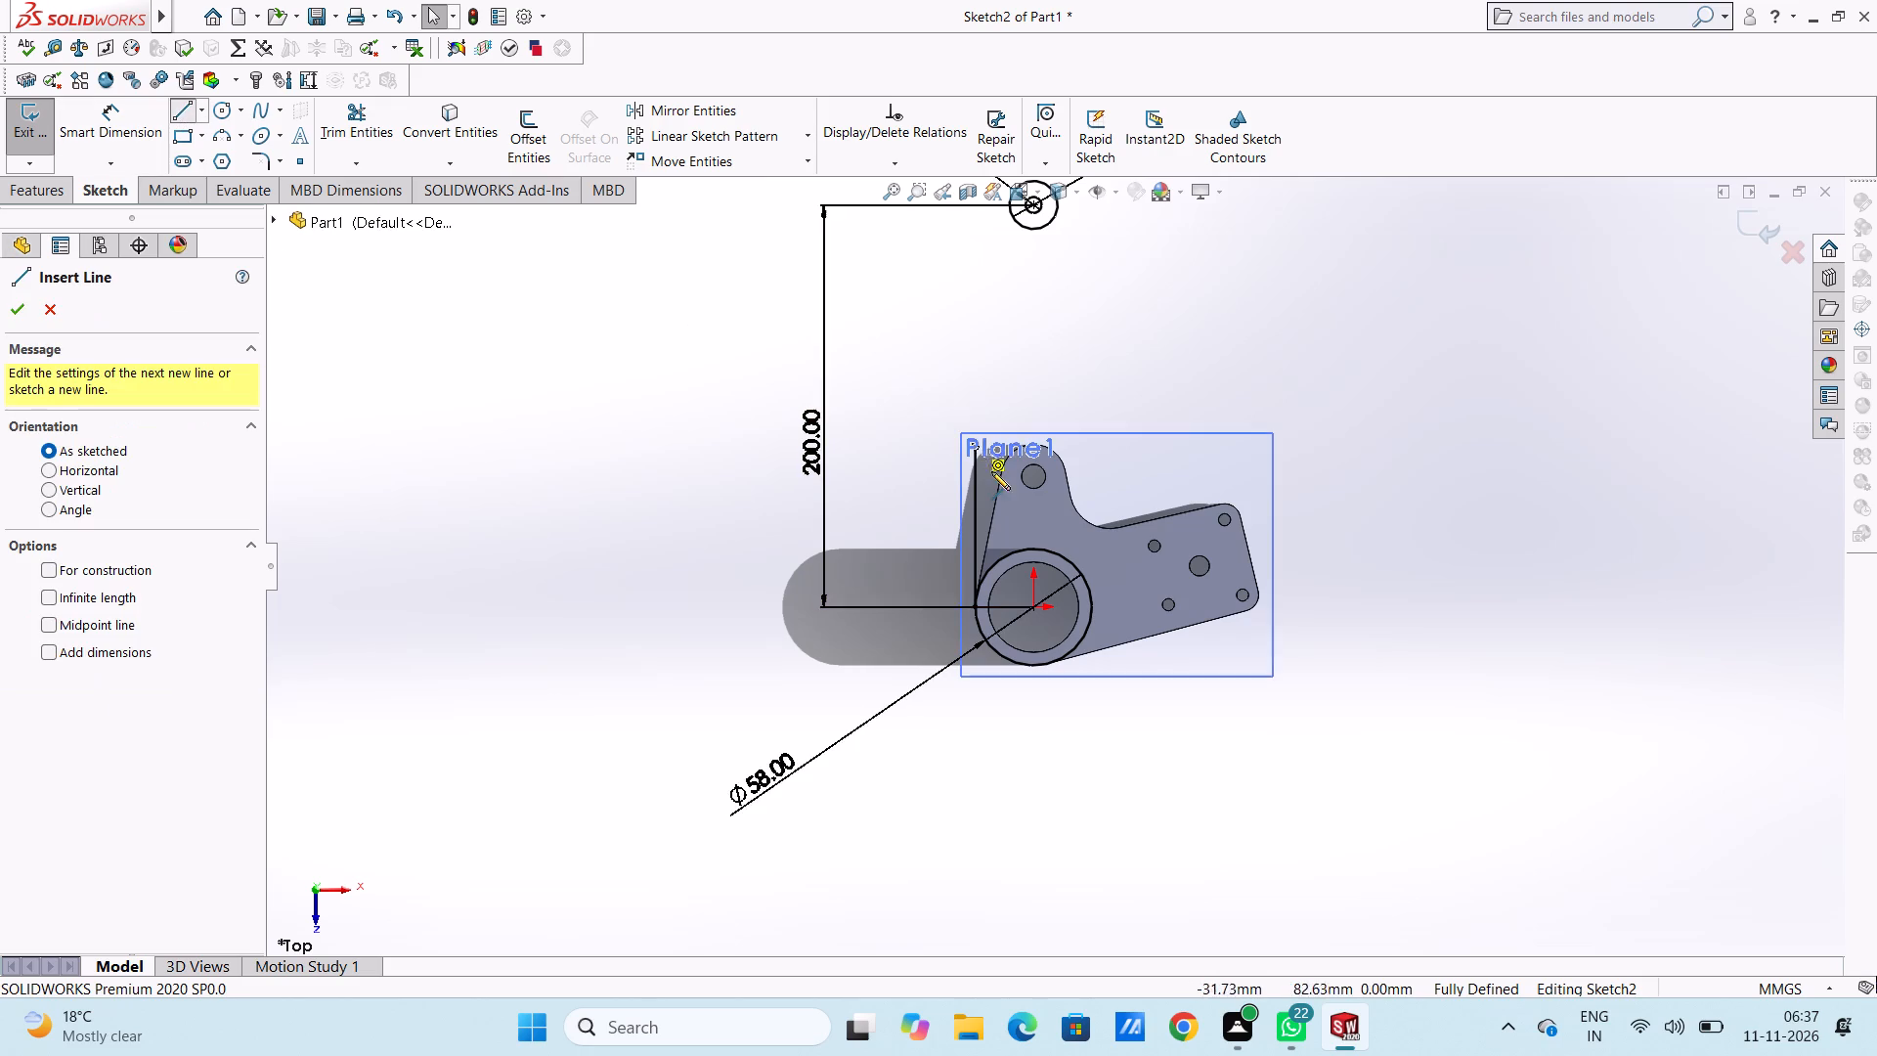
{"action": "left_click", "coordinate": [1097, 605]}
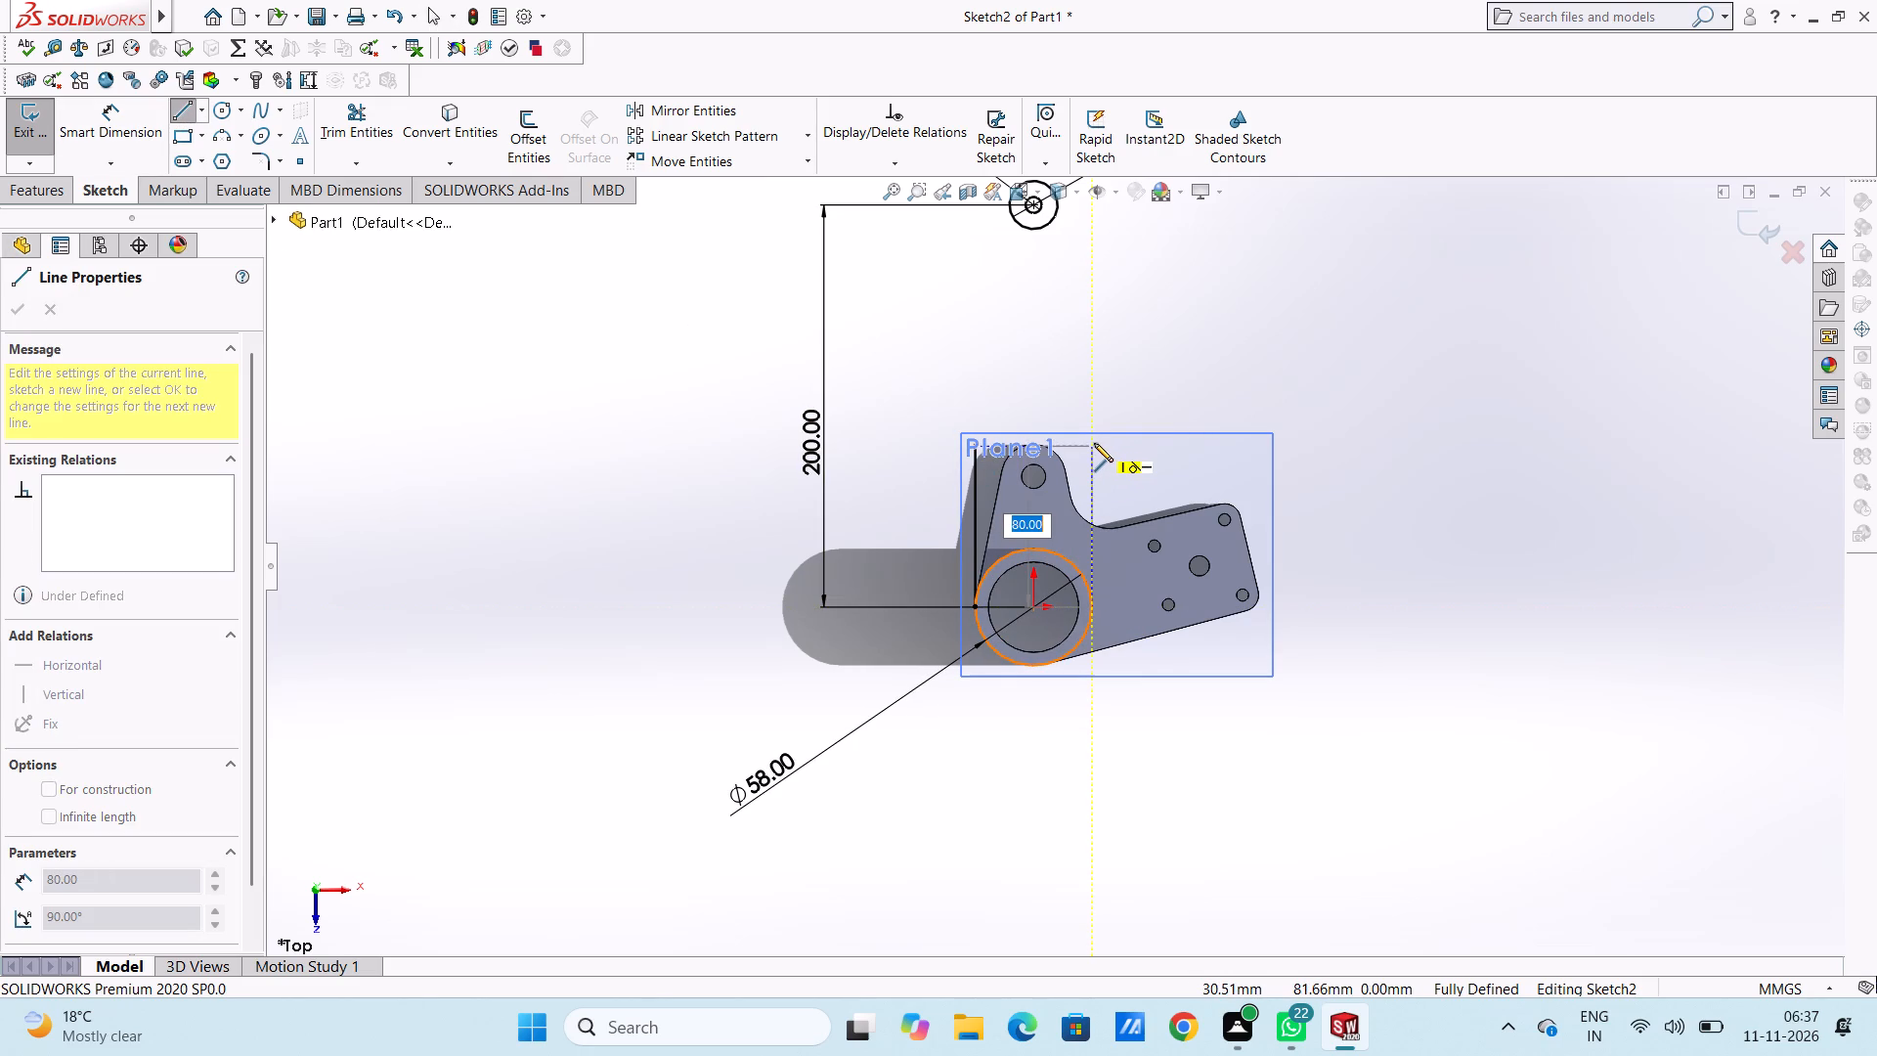
{"action": "left_click", "coordinate": [1093, 447]}
{"action": "right_click", "coordinate": [1290, 335]}
{"action": "left_click", "coordinate": [1304, 347]}
{"action": "left_click", "coordinate": [1287, 356]}
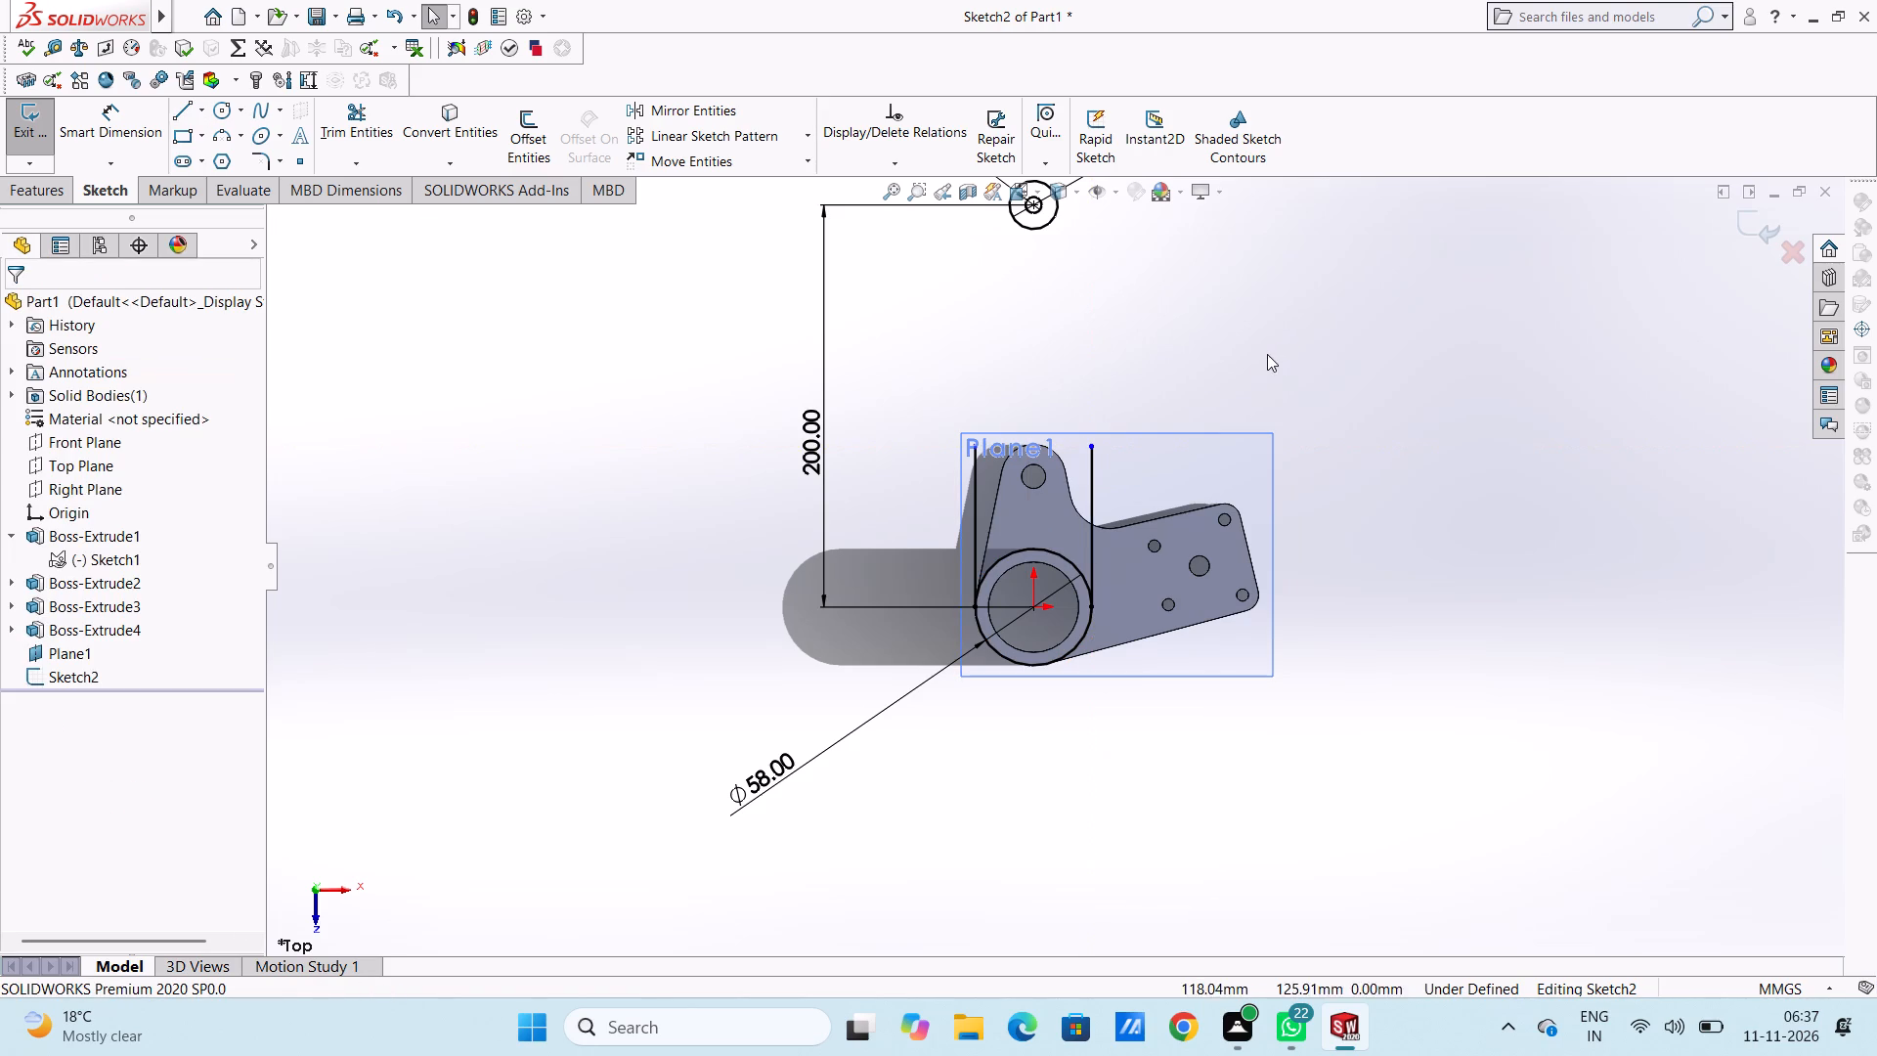
Add a length dimension to each of the two vertical lines beside the origin-centred circle.
{"action": "left_click", "coordinate": [115, 129]}
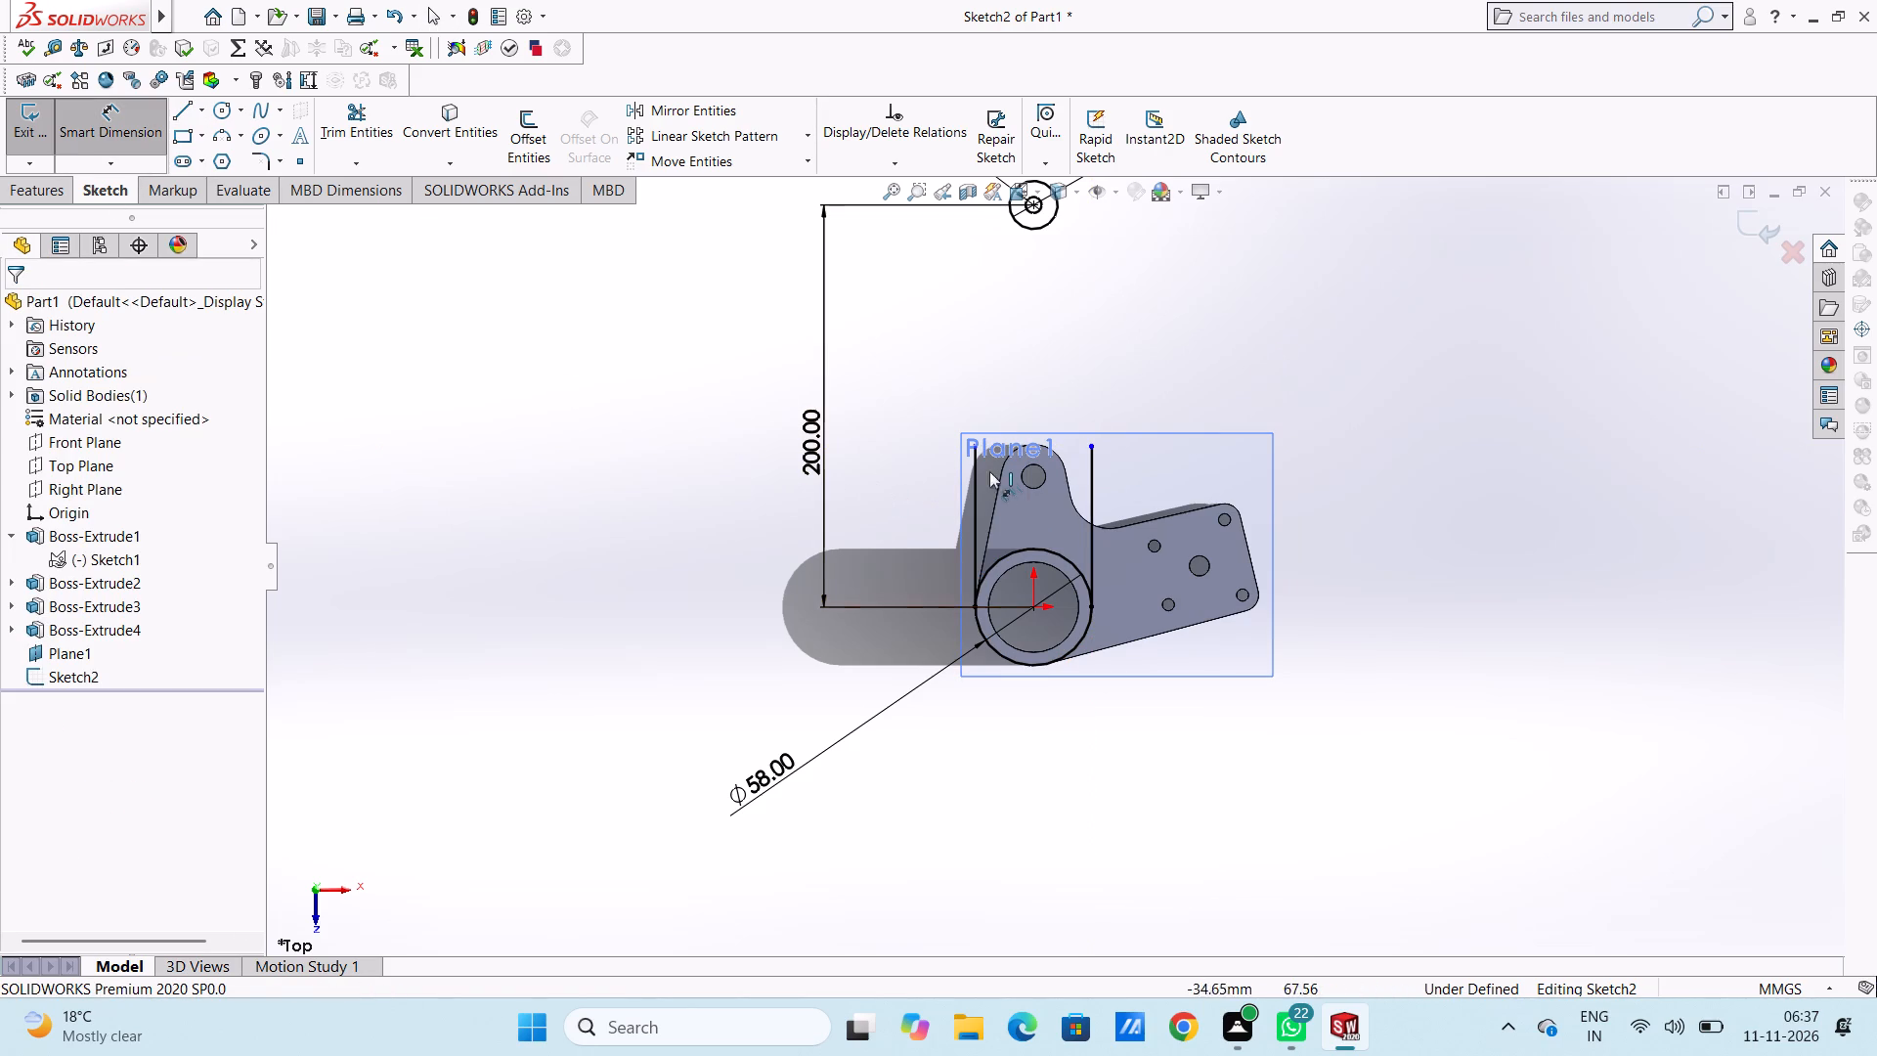
{"action": "left_click", "coordinate": [975, 482]}
{"action": "left_click", "coordinate": [613, 491]}
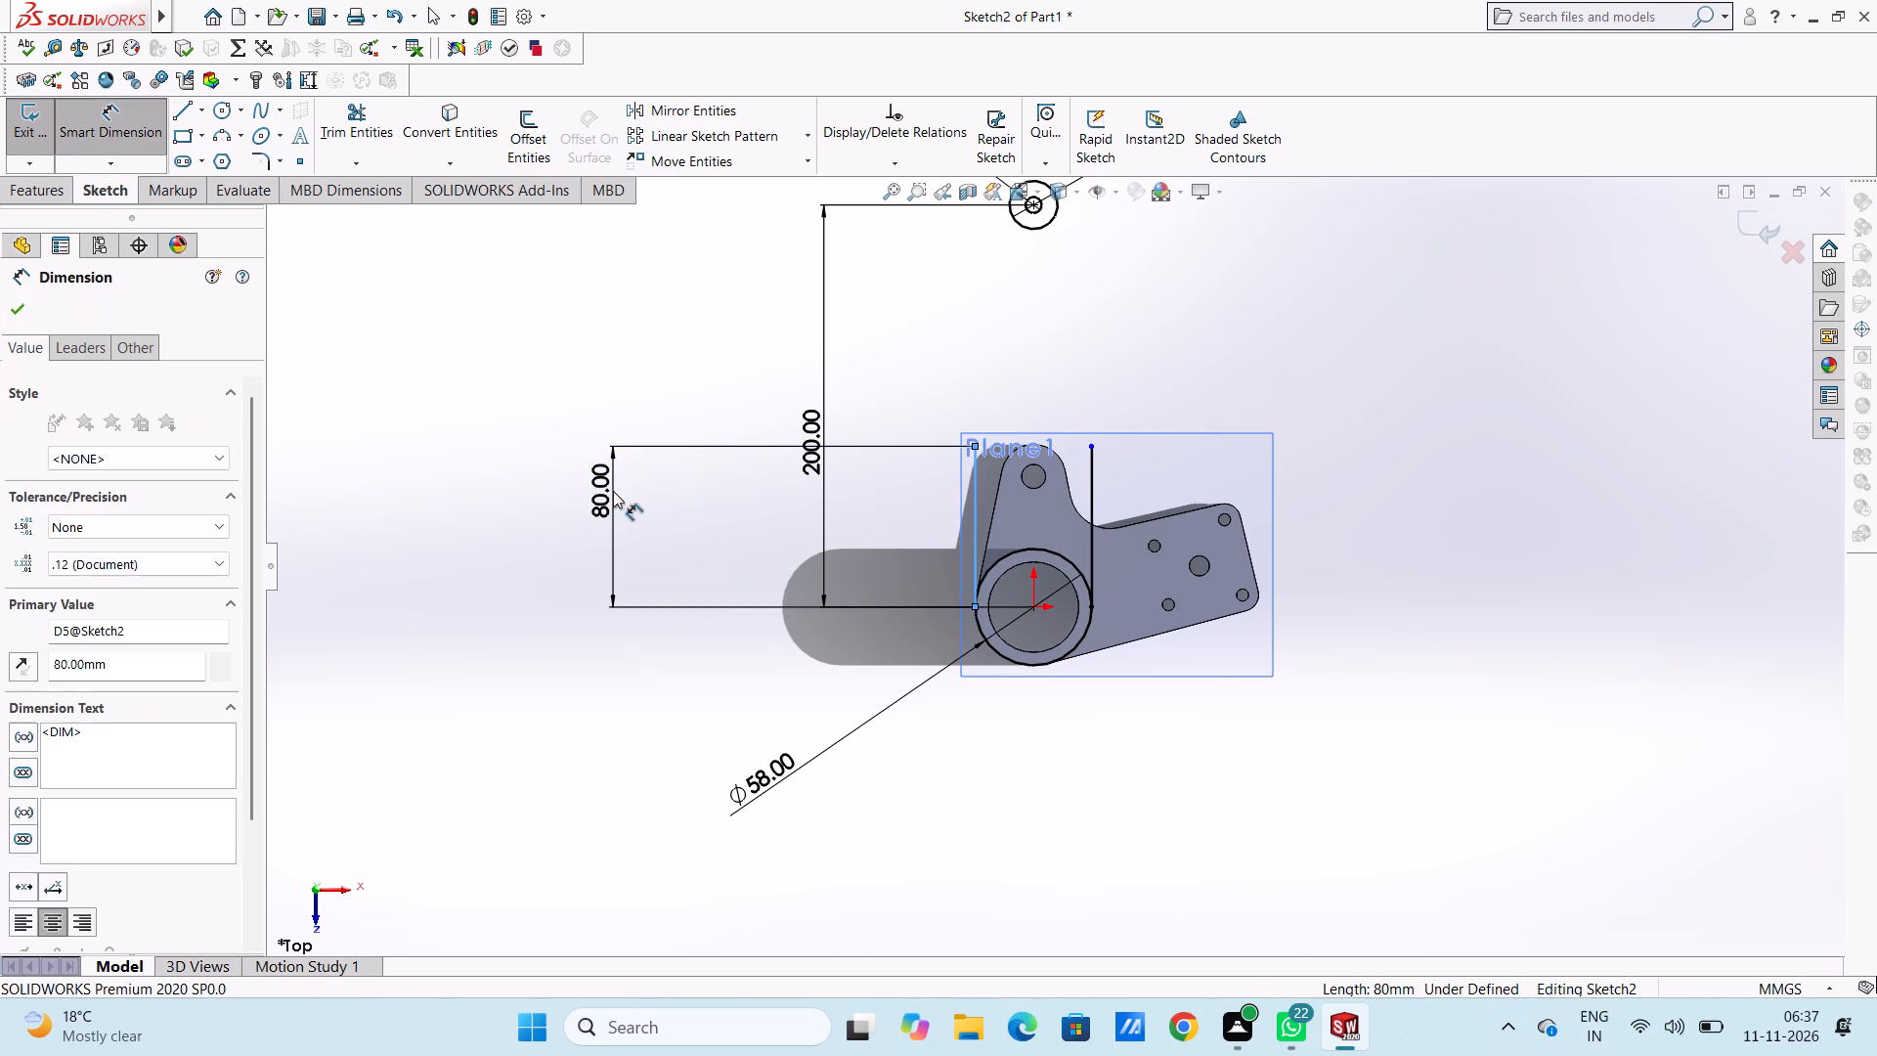
{"action": "left_click", "coordinate": [531, 463]}
{"action": "left_click", "coordinate": [509, 445]}
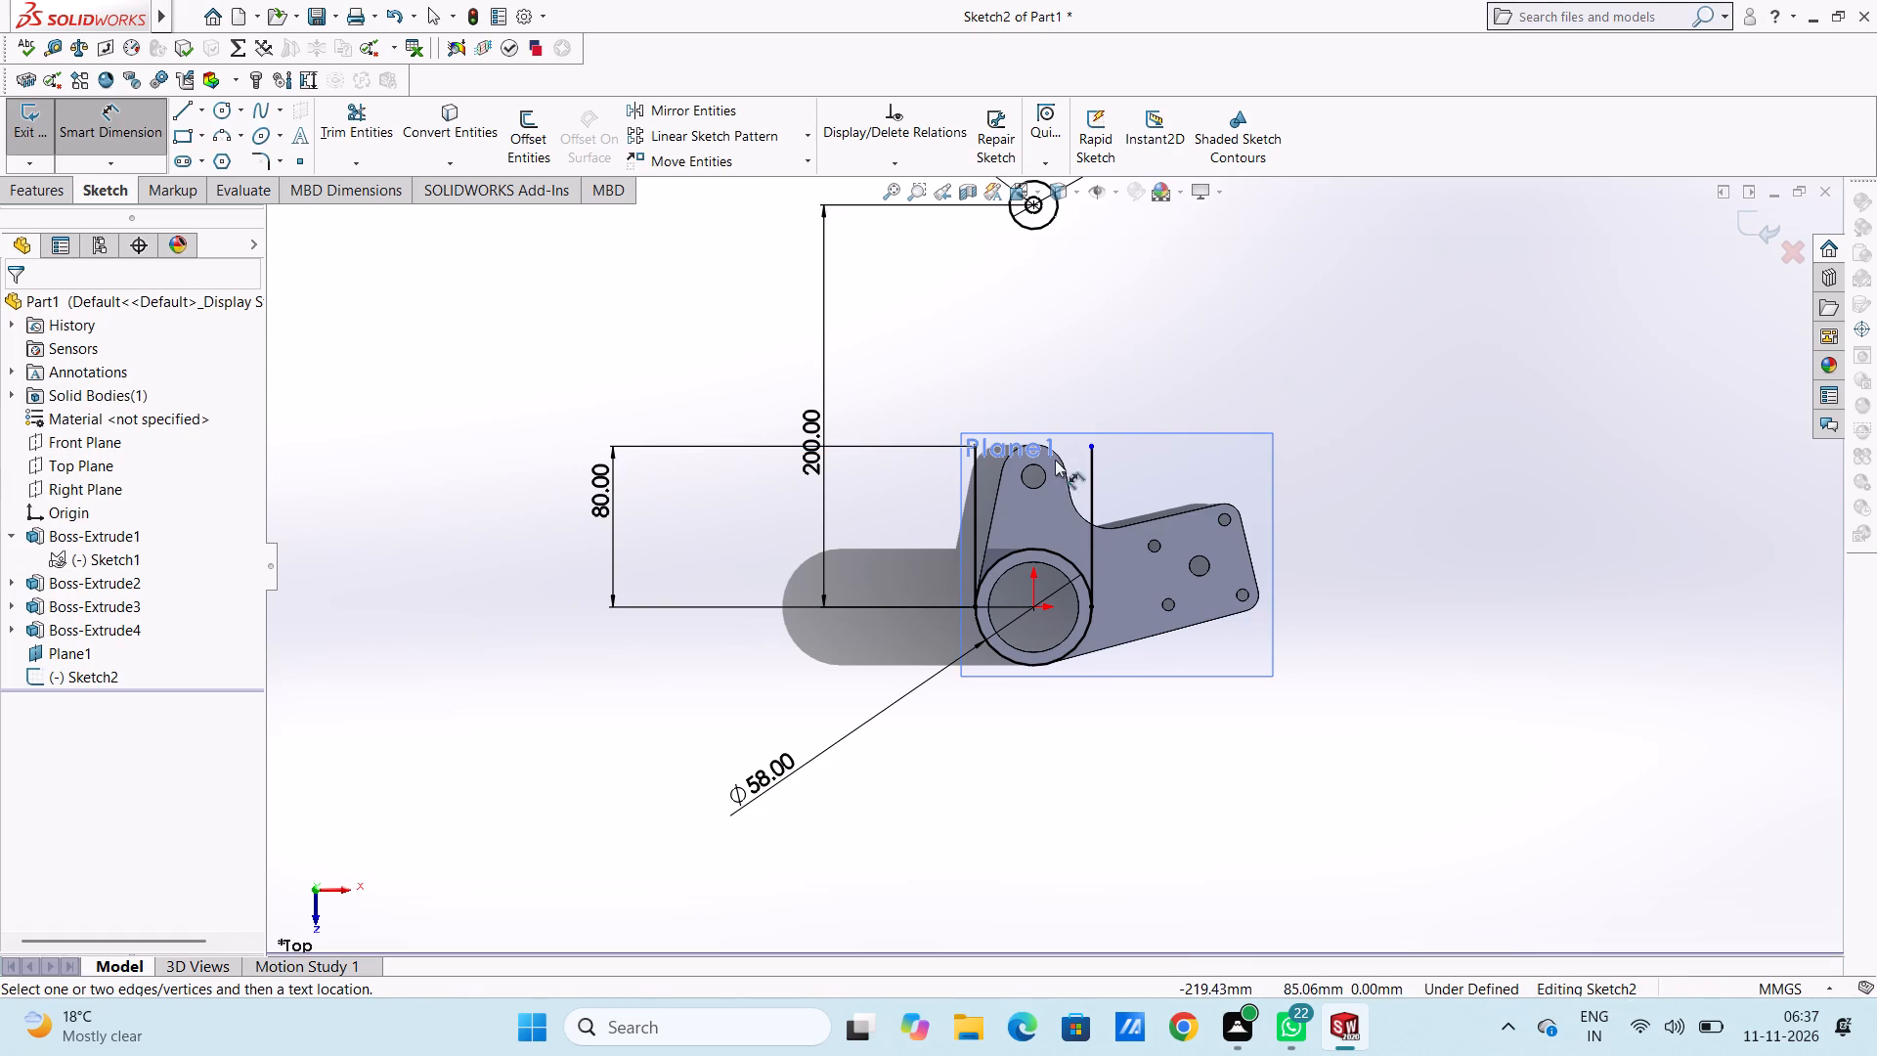
{"action": "left_click", "coordinate": [1089, 474]}
{"action": "left_click", "coordinate": [1533, 507]}
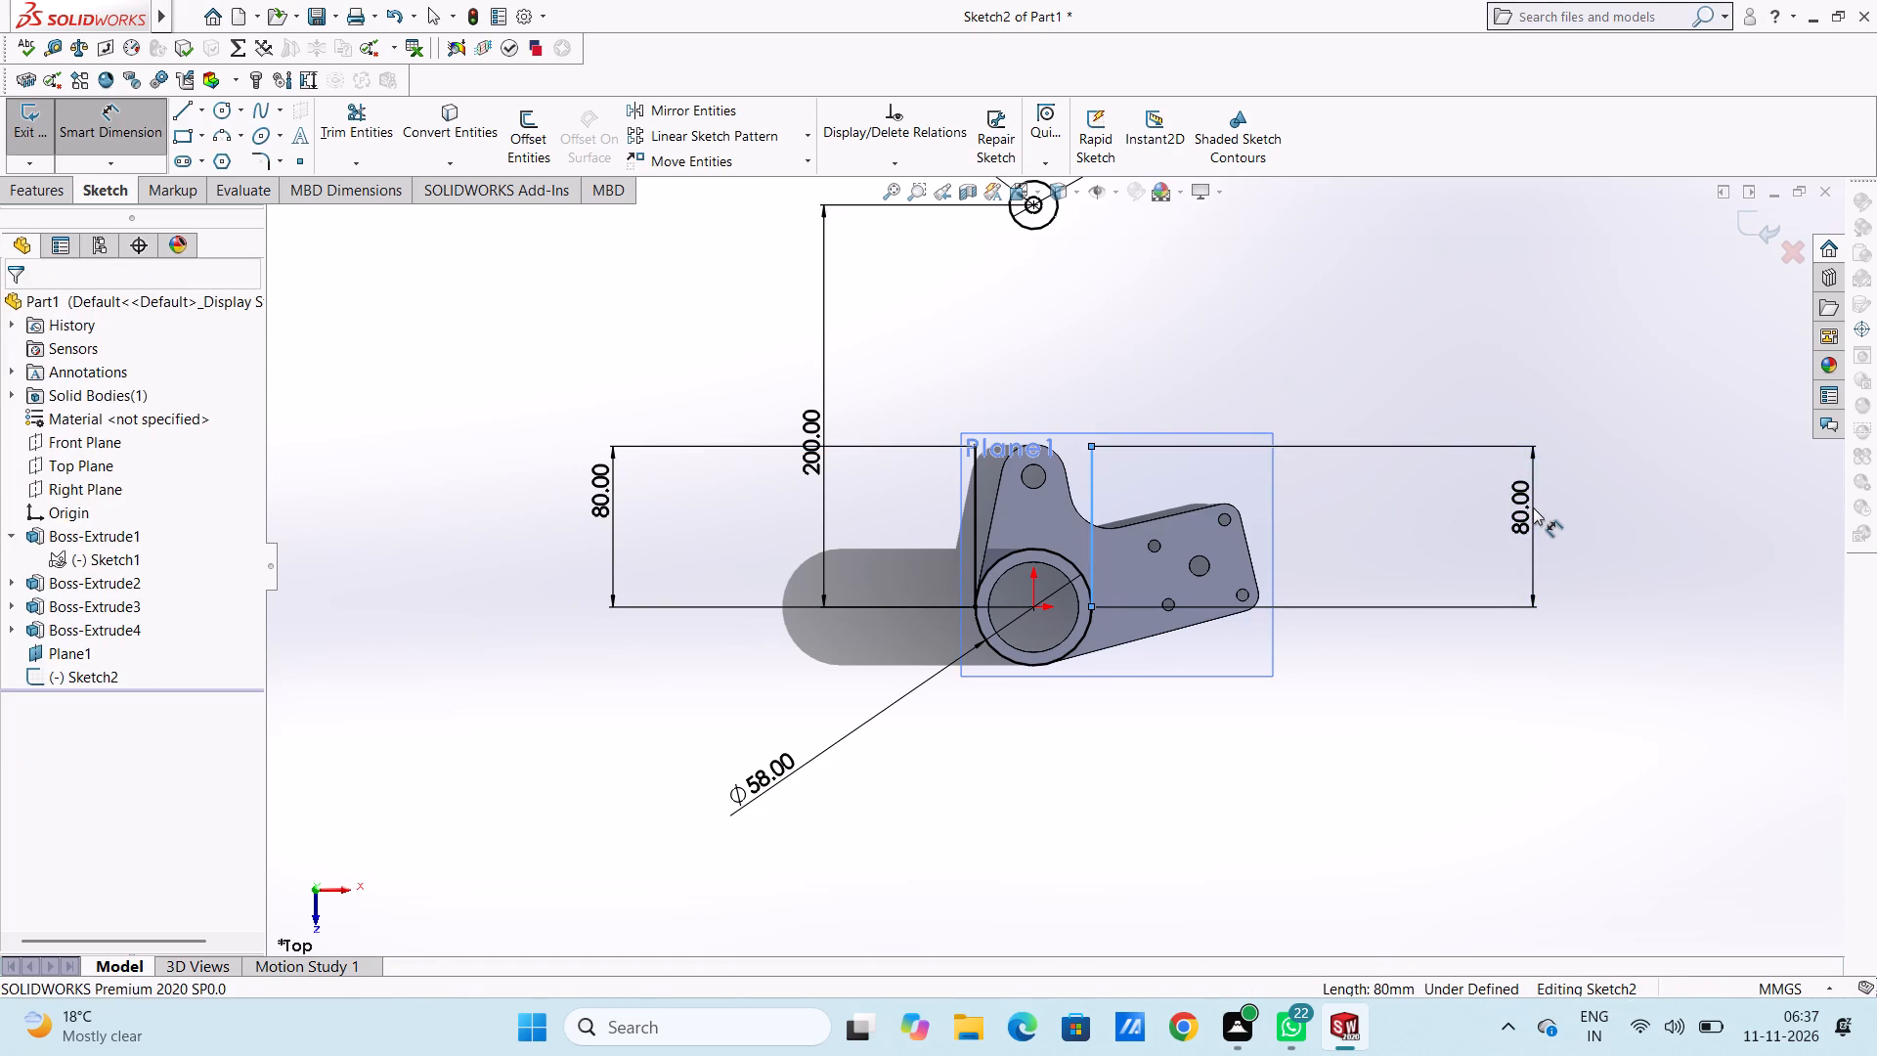
{"action": "left_click", "coordinate": [1451, 477]}
{"action": "left_click", "coordinate": [1373, 393]}
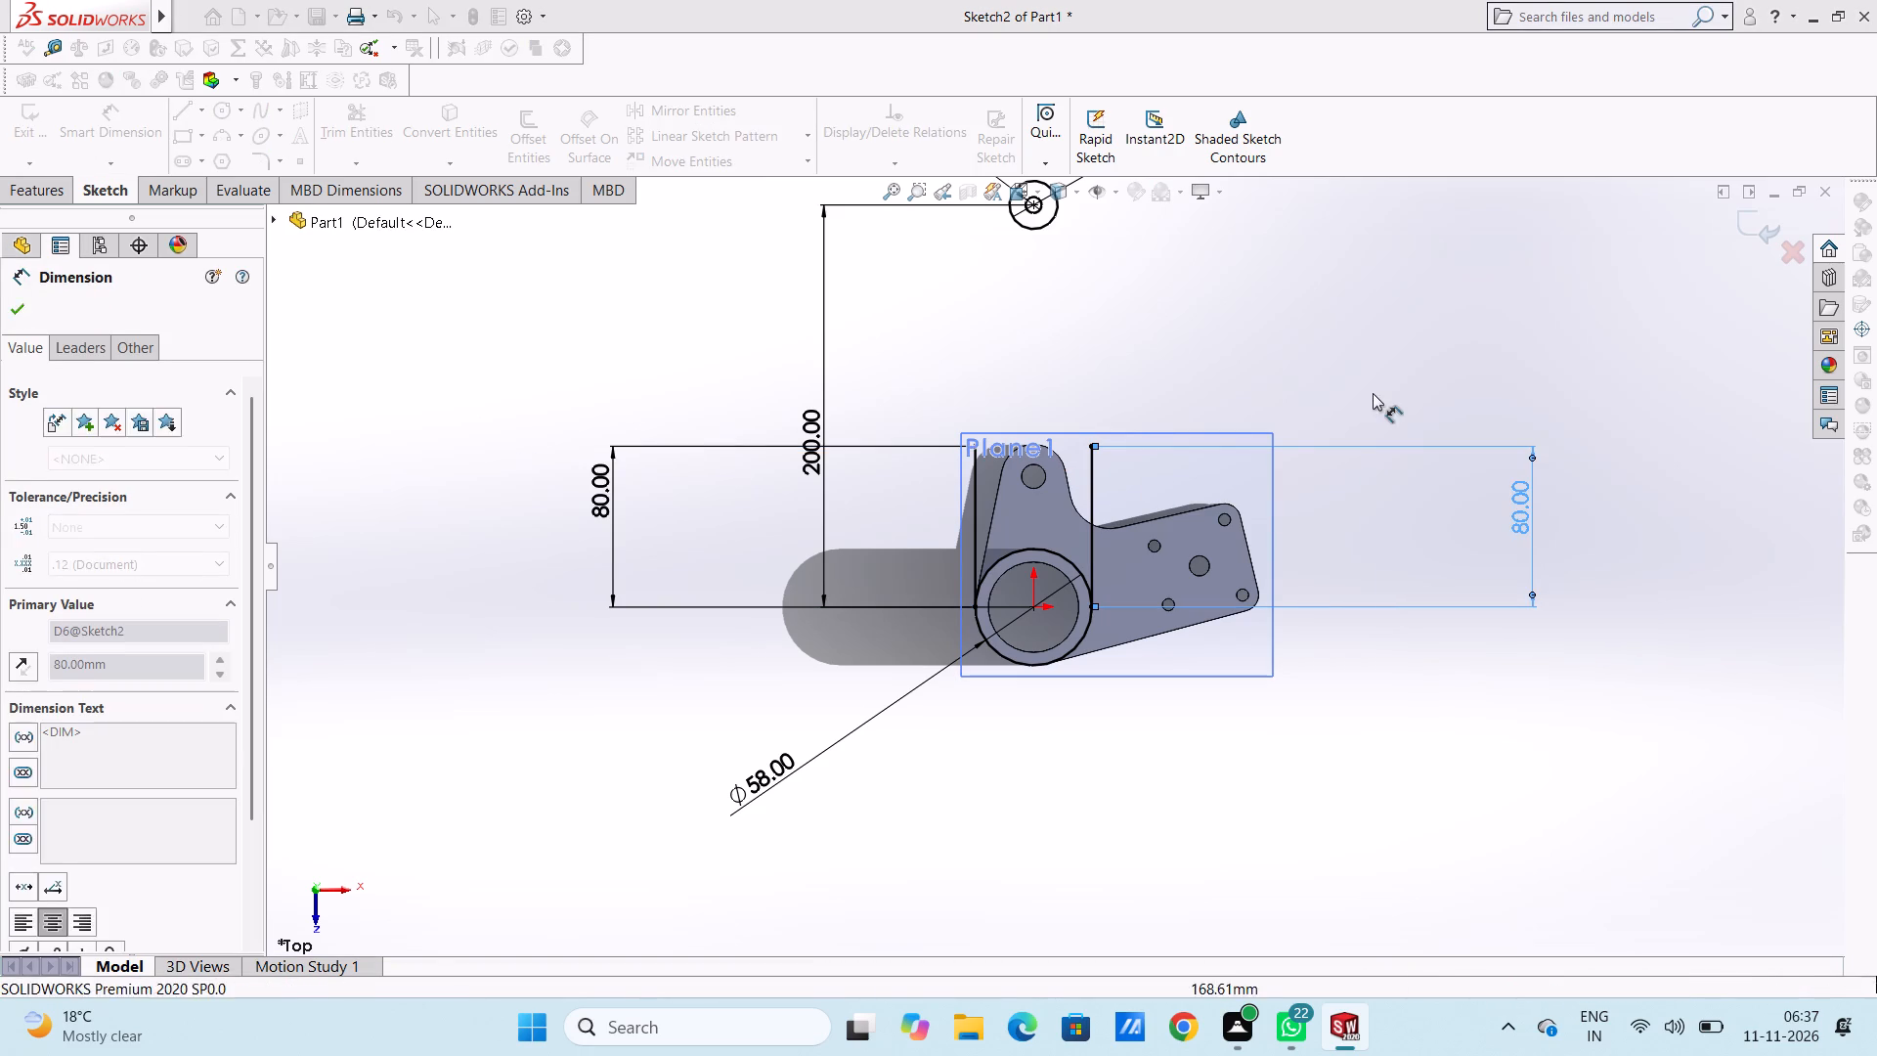
{"action": "scroll", "coordinate": [1252, 375], "scroll_direction": "up", "scroll_amount": 2}
{"action": "scroll", "coordinate": [1071, 368], "scroll_direction": "up", "scroll_amount": 1}
{"action": "scroll", "coordinate": [1070, 374], "scroll_direction": "down", "scroll_amount": 2}
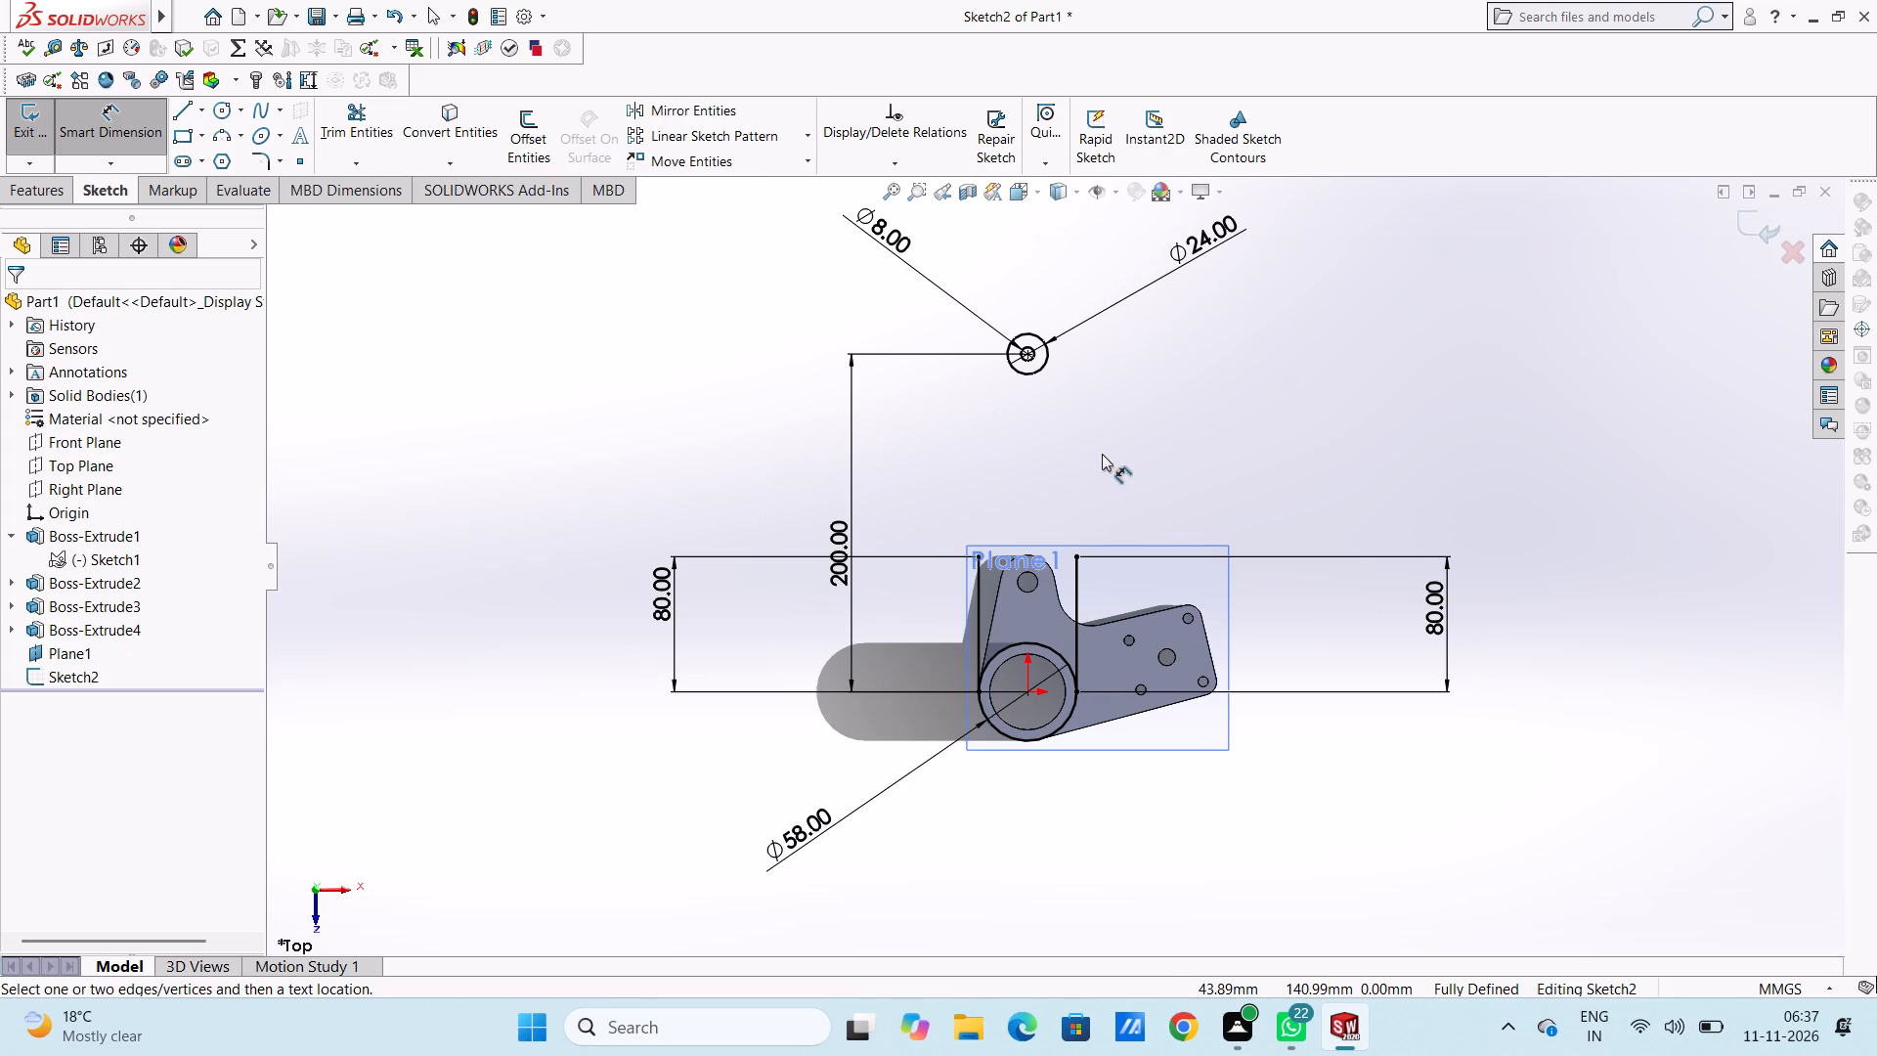
{"action": "left_click", "coordinate": [126, 126]}
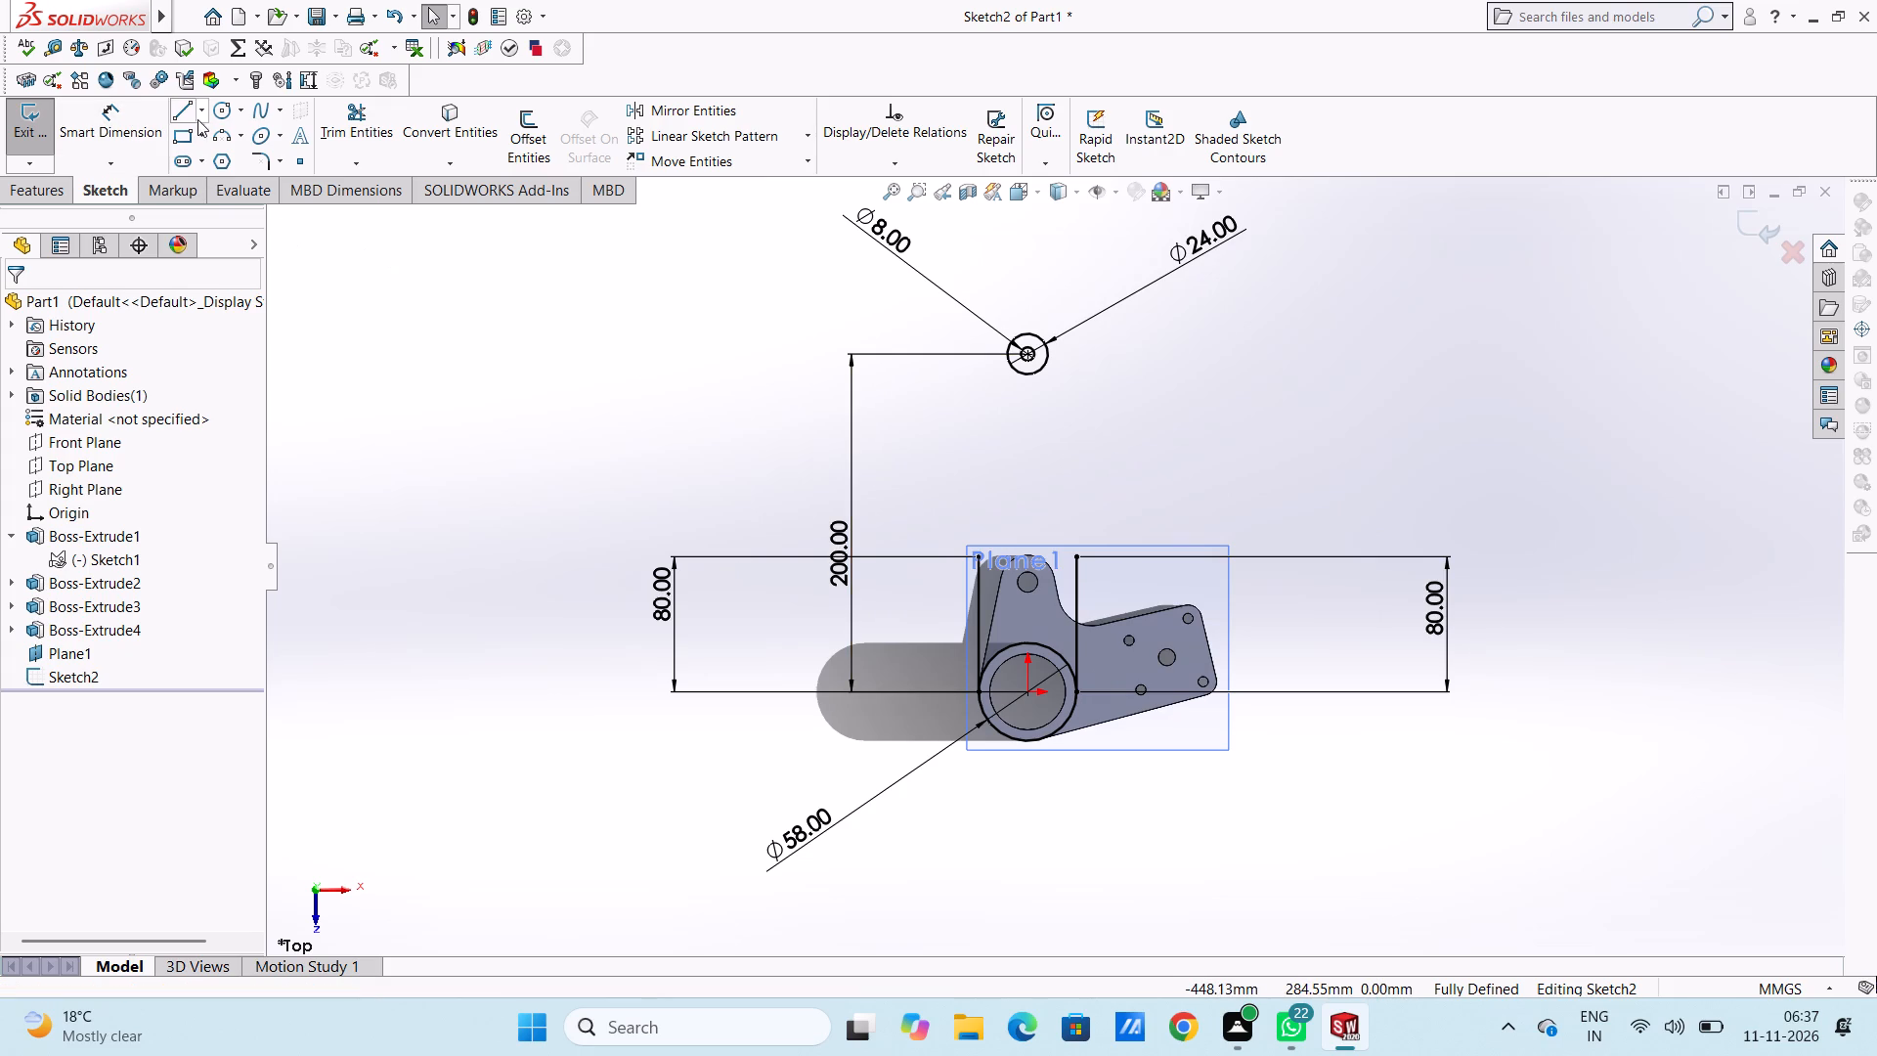
Draw a slanted line about 123 mm long from the left 80 mm line's top end, tangent to the 24 mm circle's left side.
{"action": "left_click", "coordinate": [187, 115]}
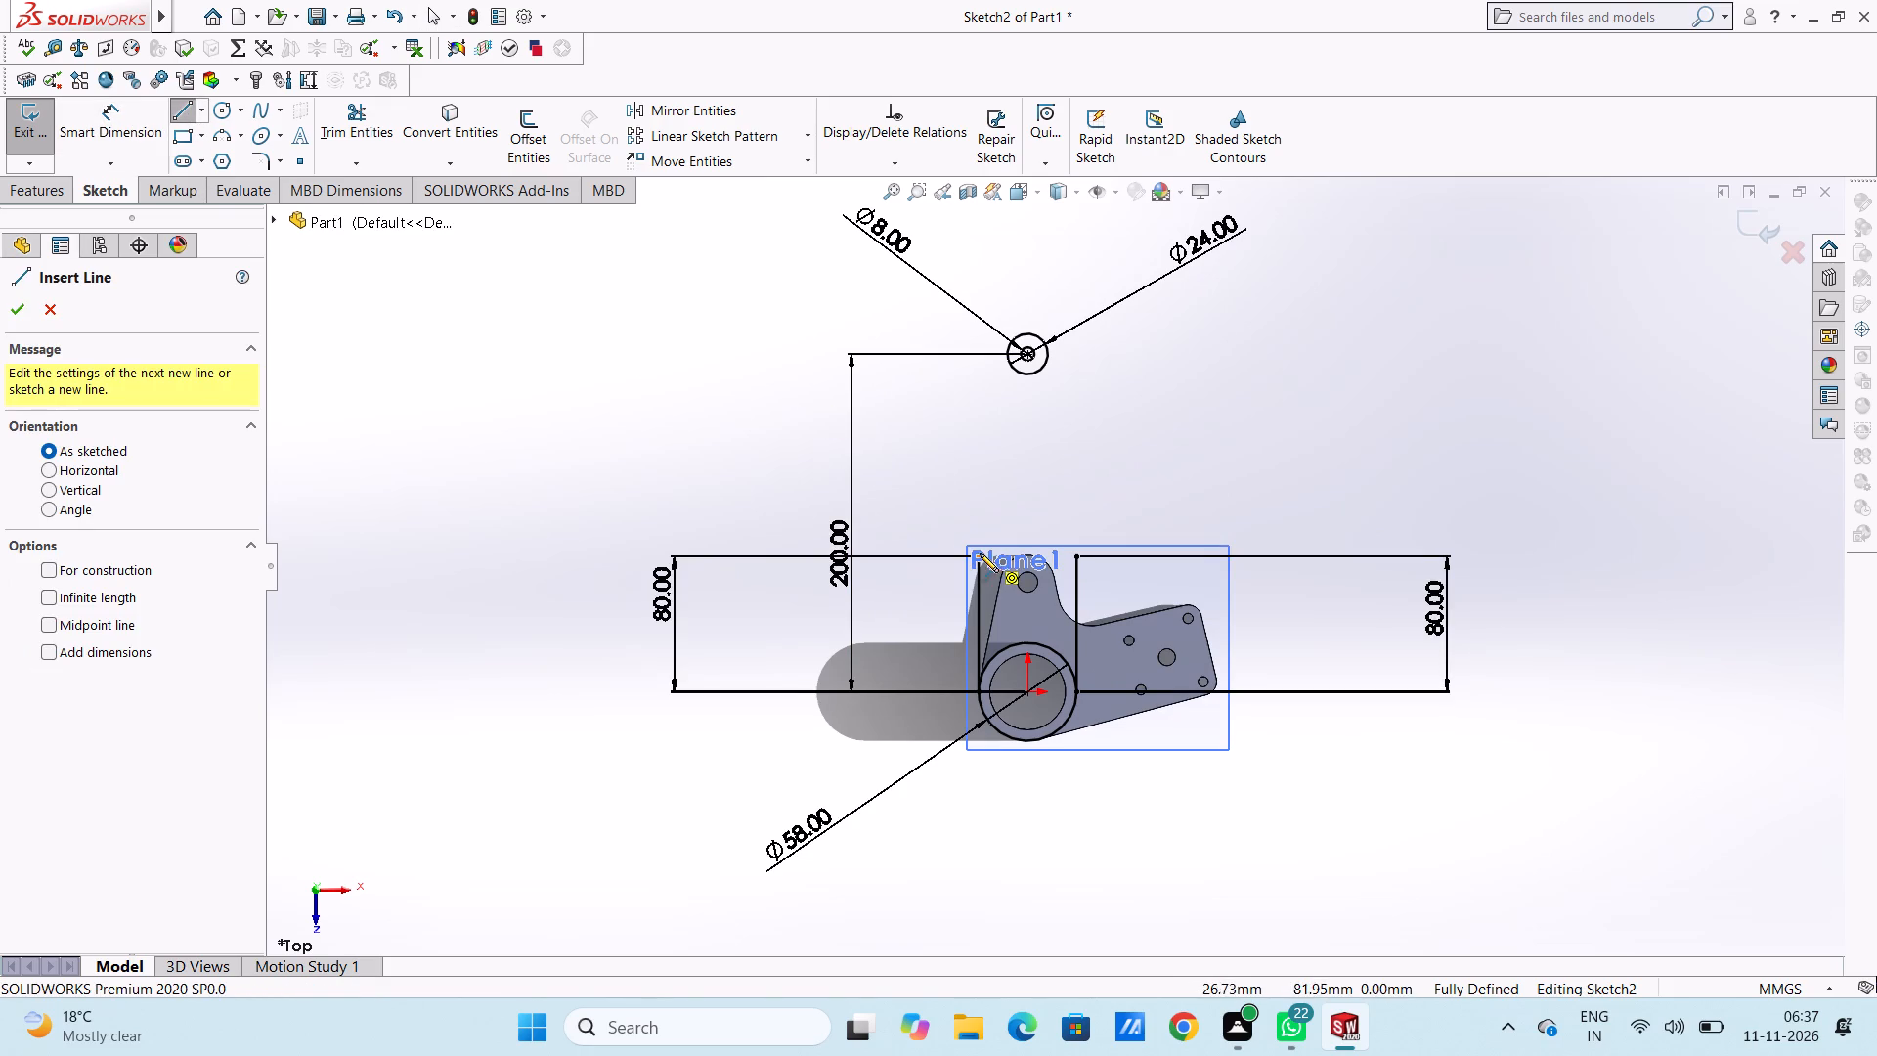
{"action": "scroll", "coordinate": [1024, 574], "scroll_direction": "down", "scroll_amount": 5}
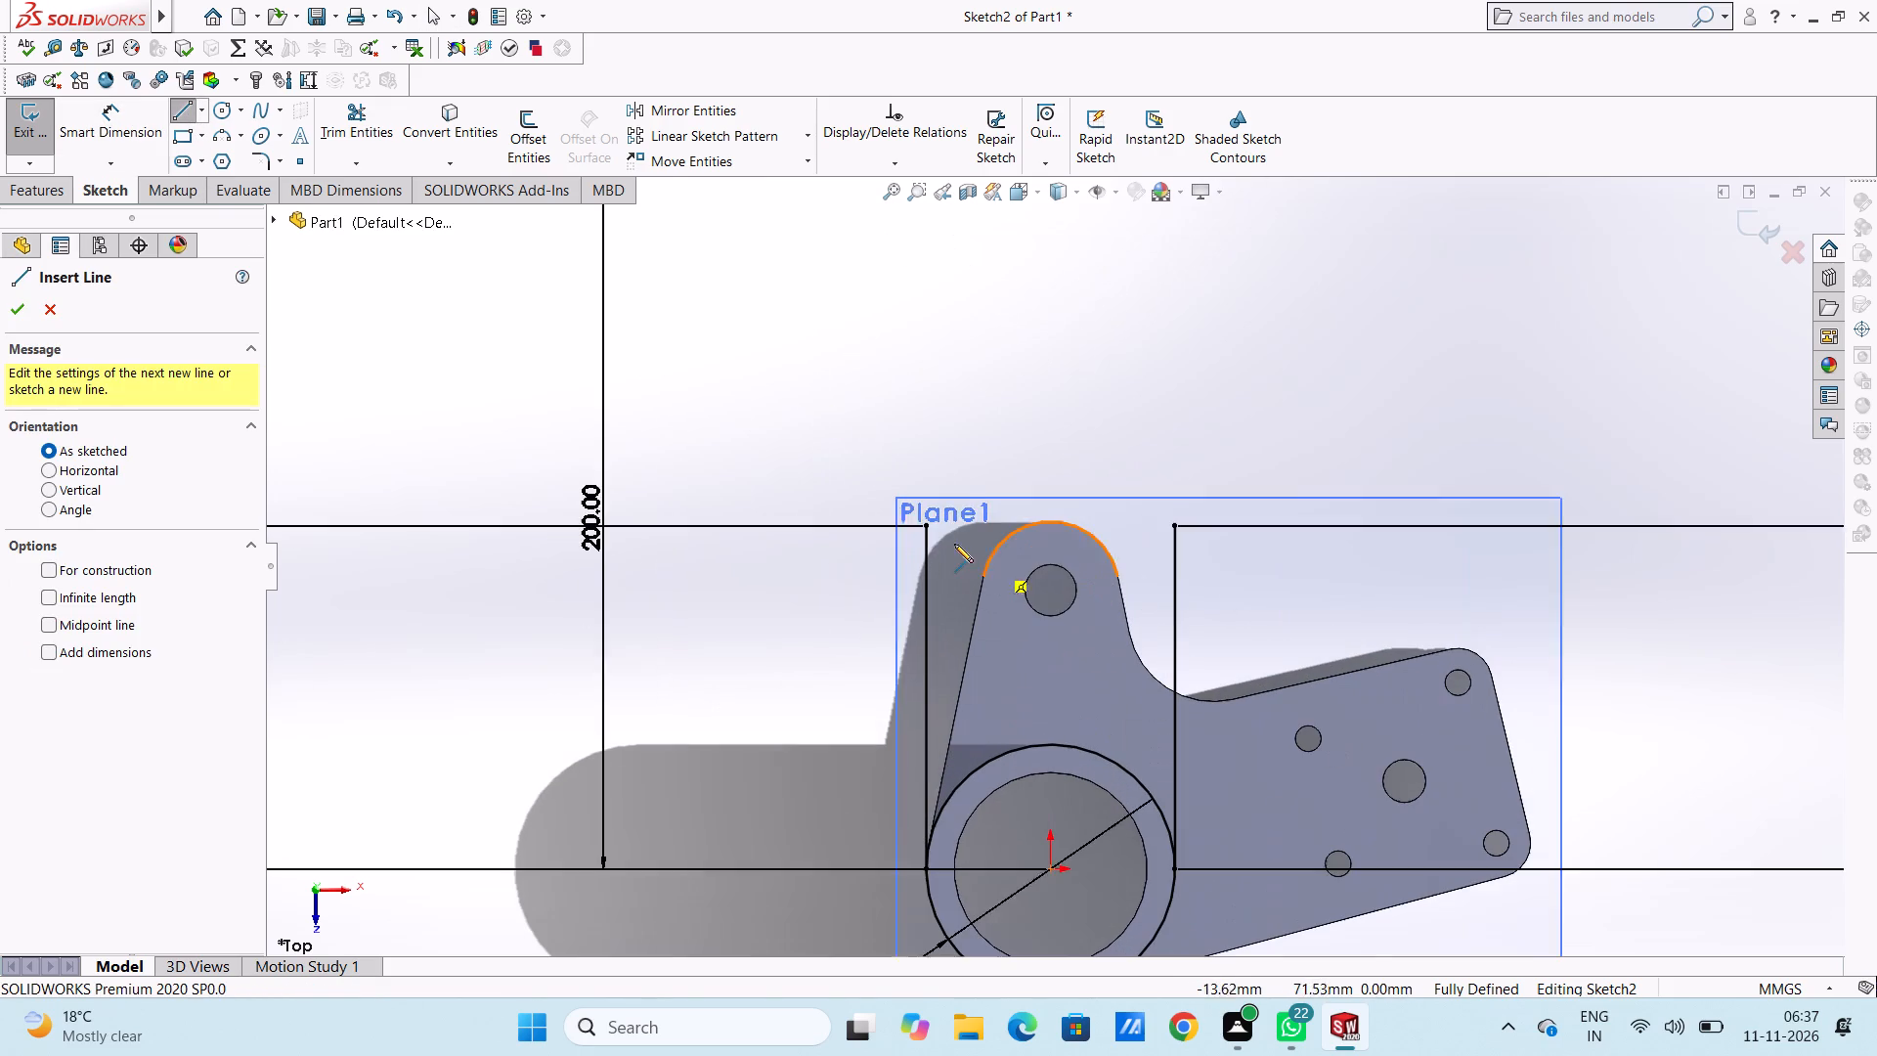
{"action": "left_click", "coordinate": [926, 525]}
{"action": "scroll", "coordinate": [985, 424], "scroll_direction": "up", "scroll_amount": 4}
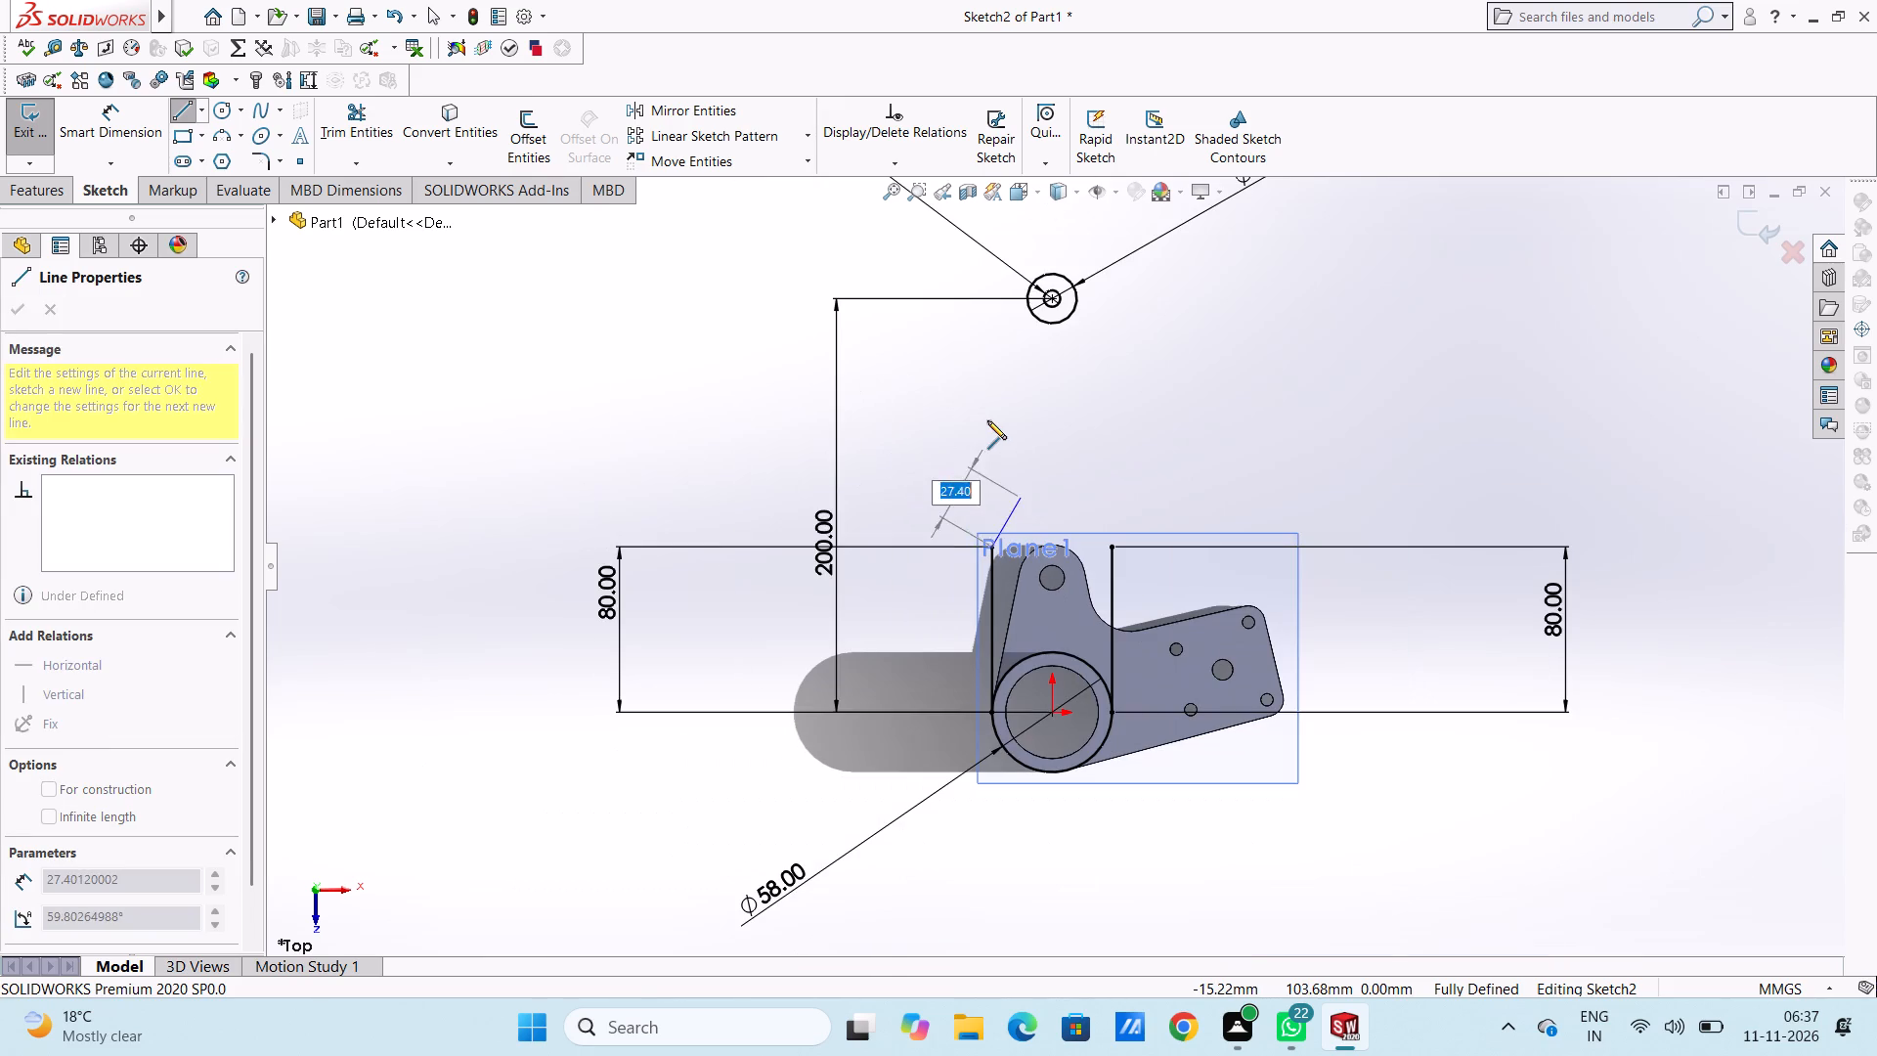
{"action": "left_click", "coordinate": [1027, 290]}
{"action": "right_click", "coordinate": [752, 273]}
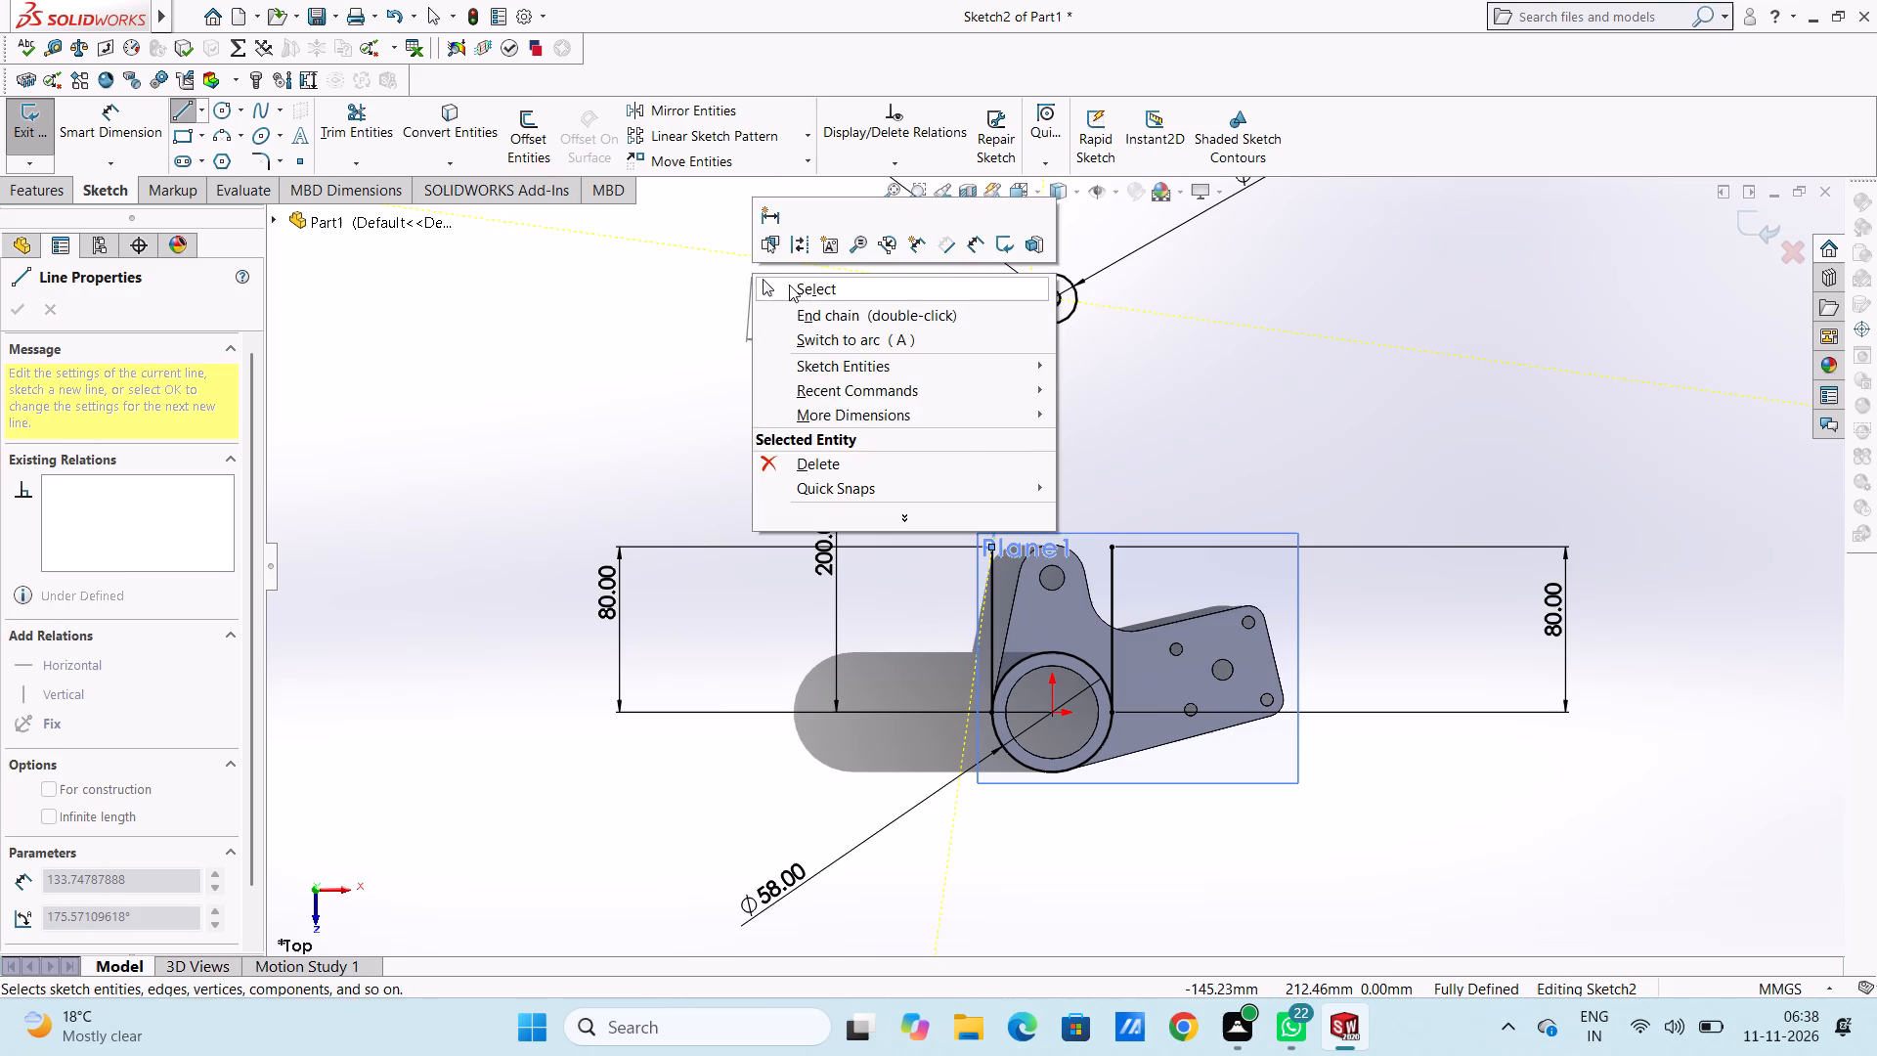
{"action": "left_click", "coordinate": [789, 285]}
{"action": "left_click", "coordinate": [782, 285]}
Draw a matching slanted line about 123 mm long from the right 80 mm line's top end, tangent to the 24 mm circle's right side.
{"action": "left_click", "coordinate": [180, 113]}
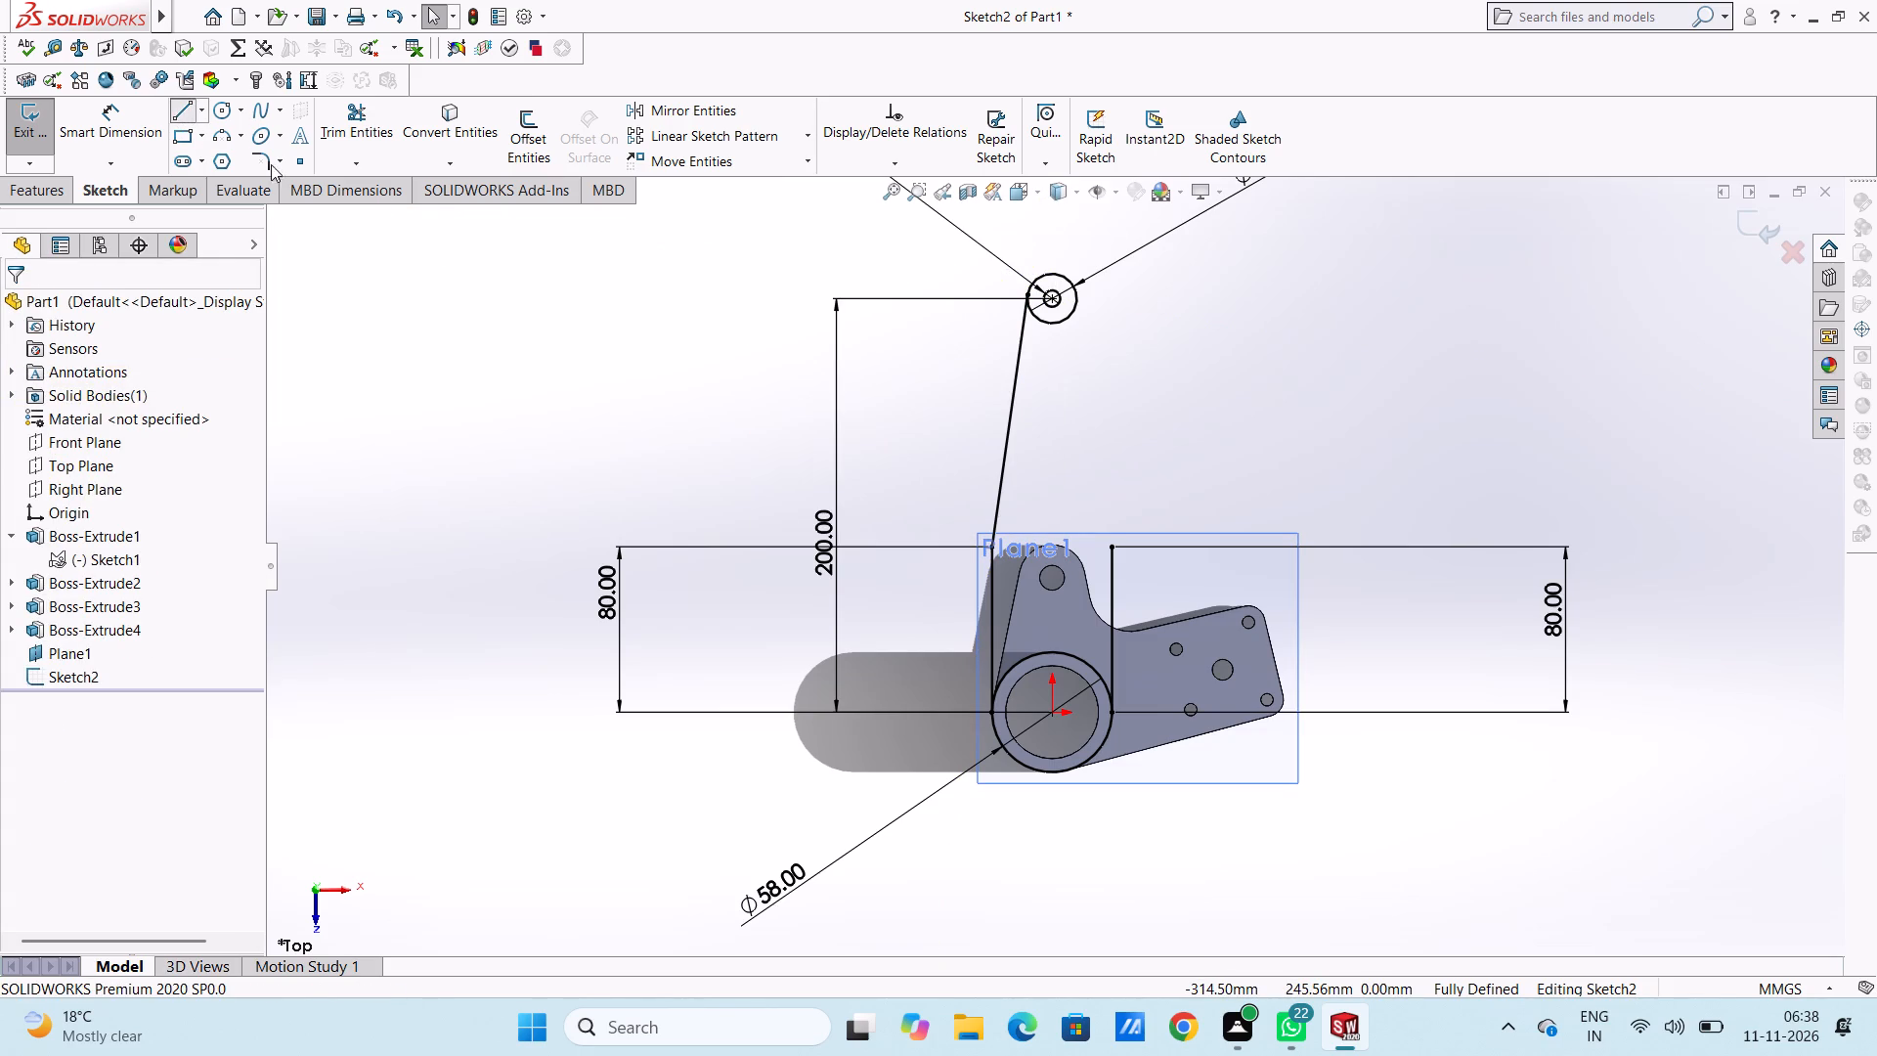
{"action": "left_click", "coordinate": [1113, 544]}
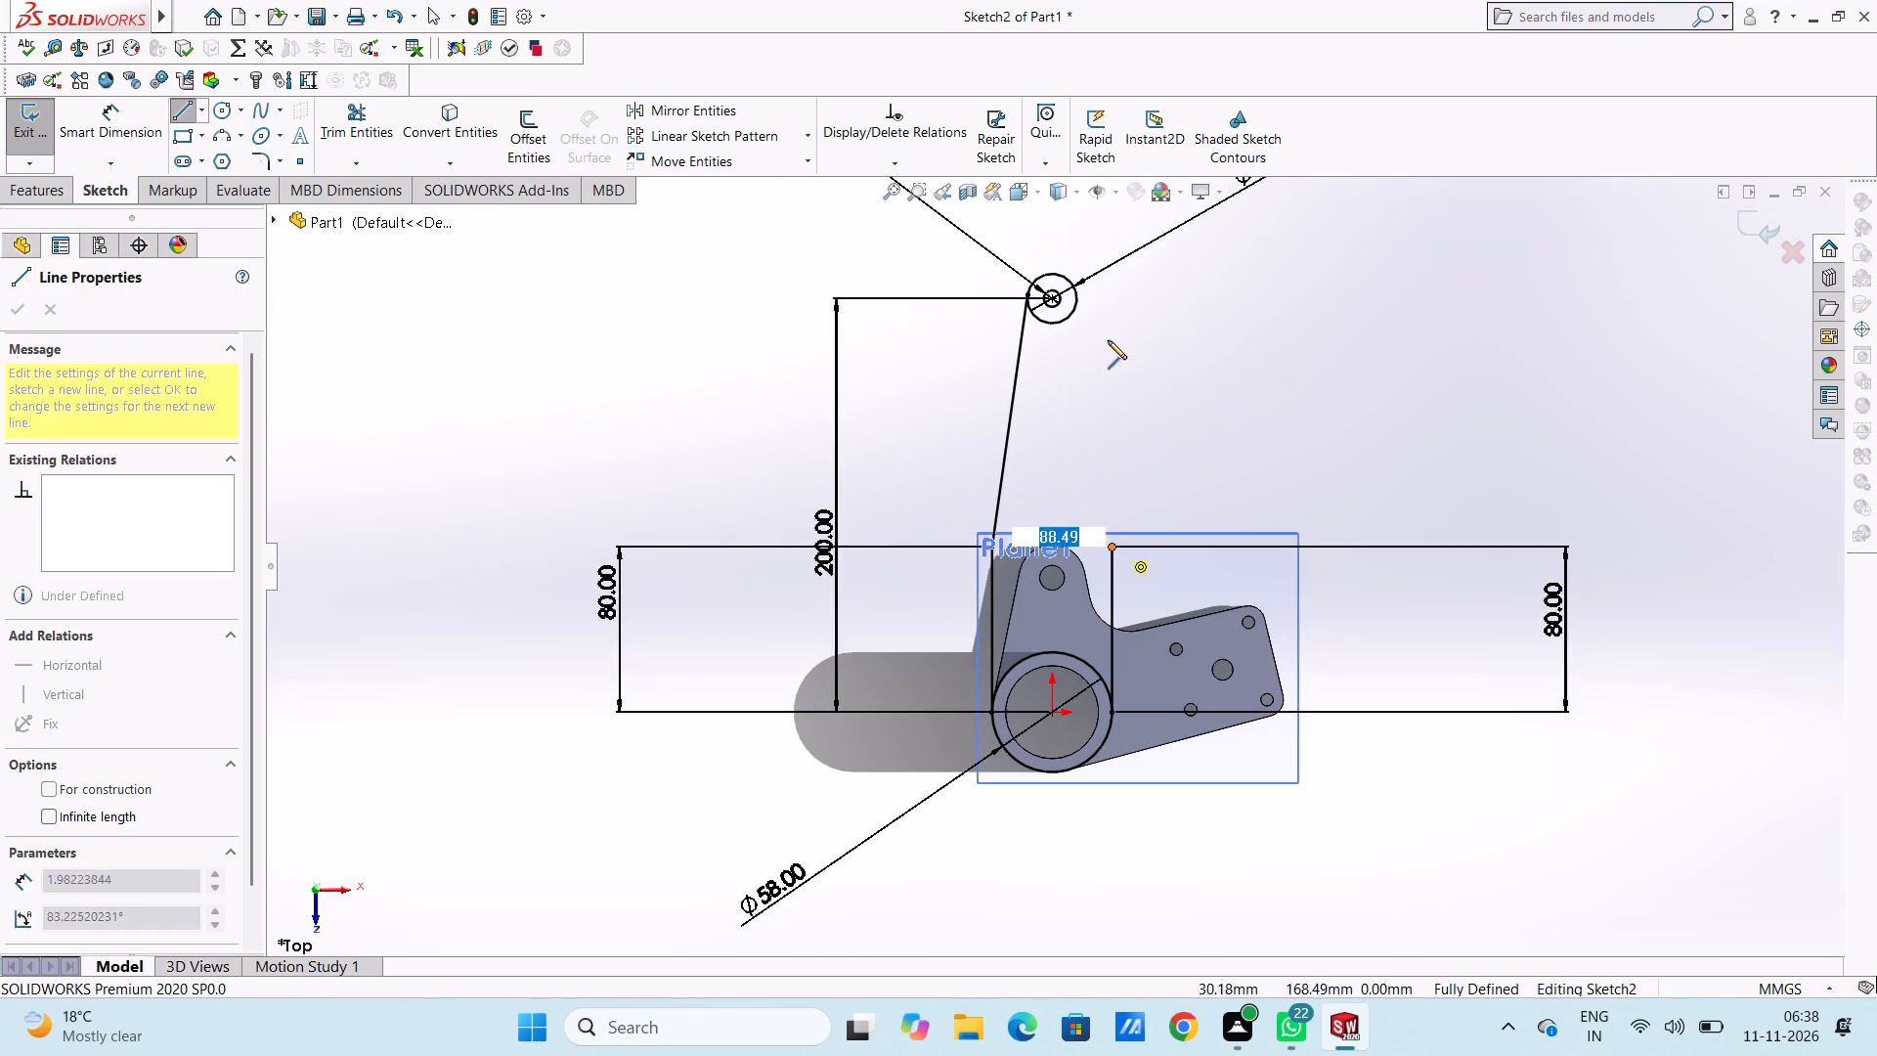
{"action": "left_click", "coordinate": [1075, 292]}
{"action": "right_click", "coordinate": [1244, 270]}
{"action": "left_click", "coordinate": [1269, 282]}
{"action": "left_click", "coordinate": [1256, 292]}
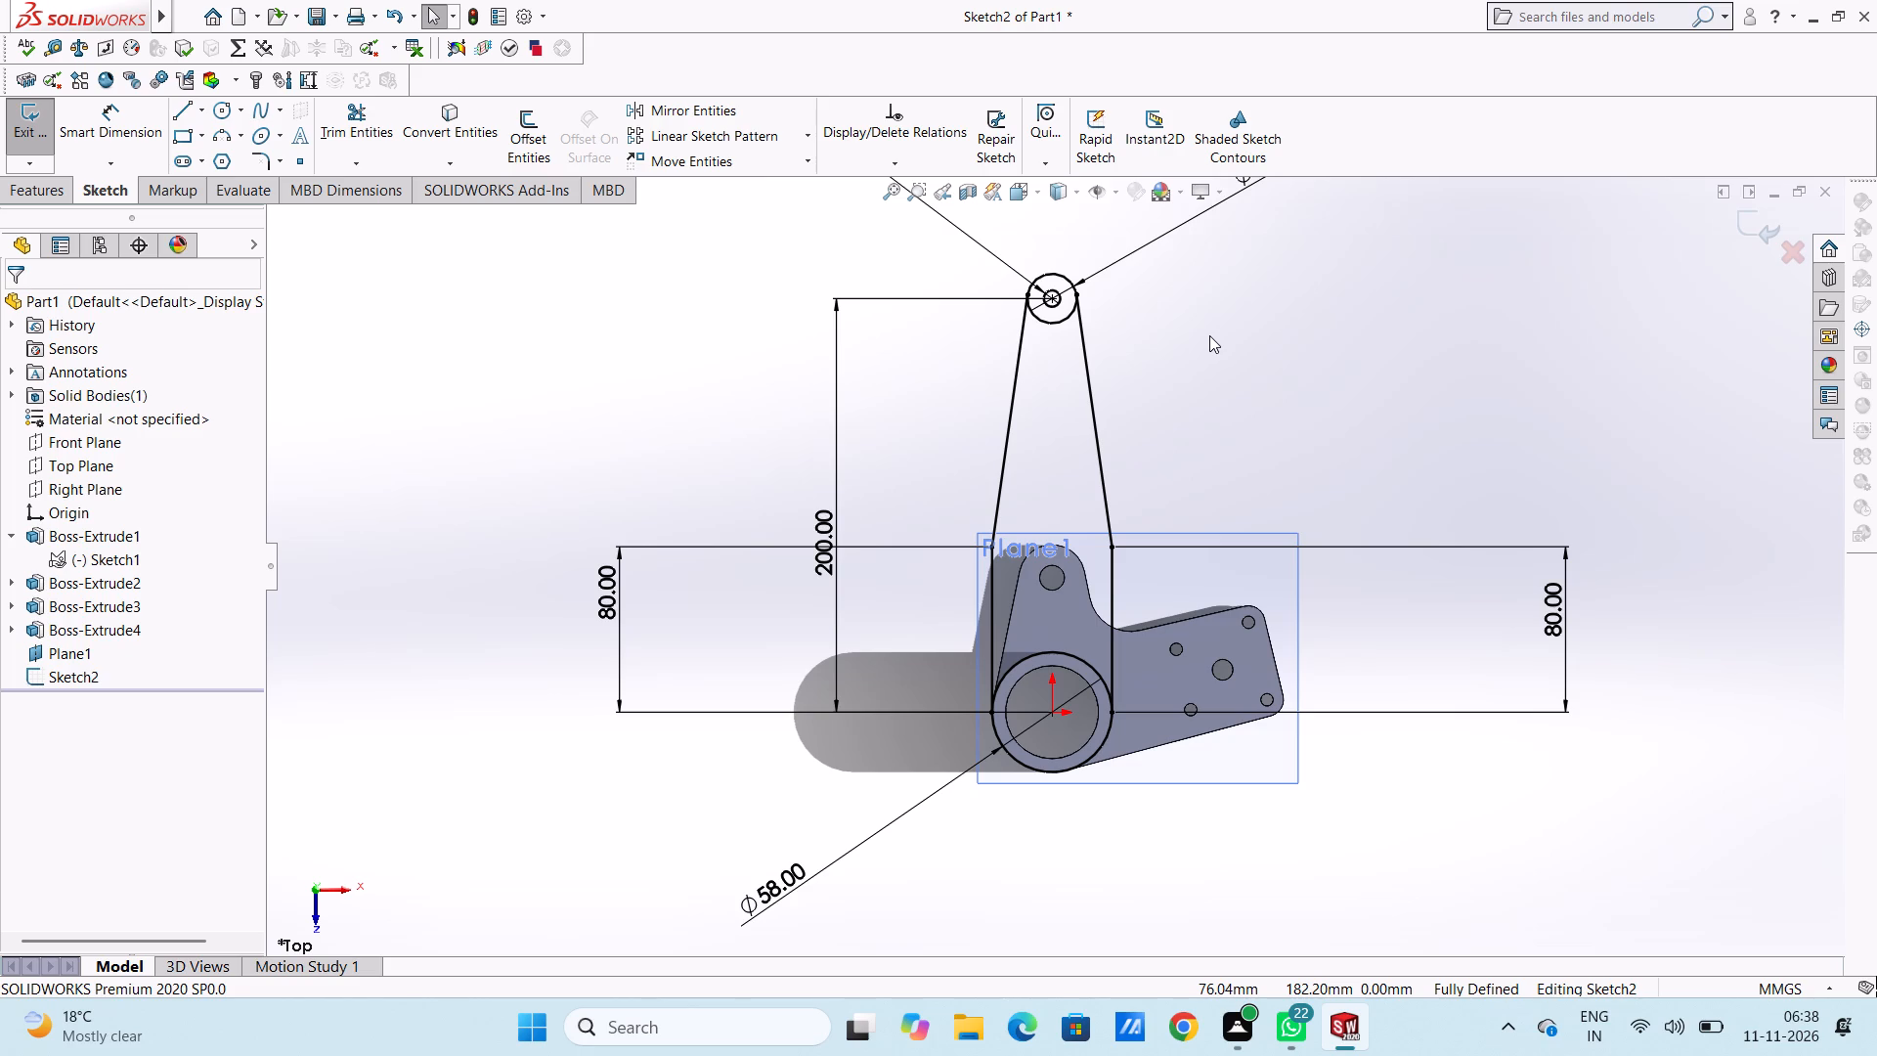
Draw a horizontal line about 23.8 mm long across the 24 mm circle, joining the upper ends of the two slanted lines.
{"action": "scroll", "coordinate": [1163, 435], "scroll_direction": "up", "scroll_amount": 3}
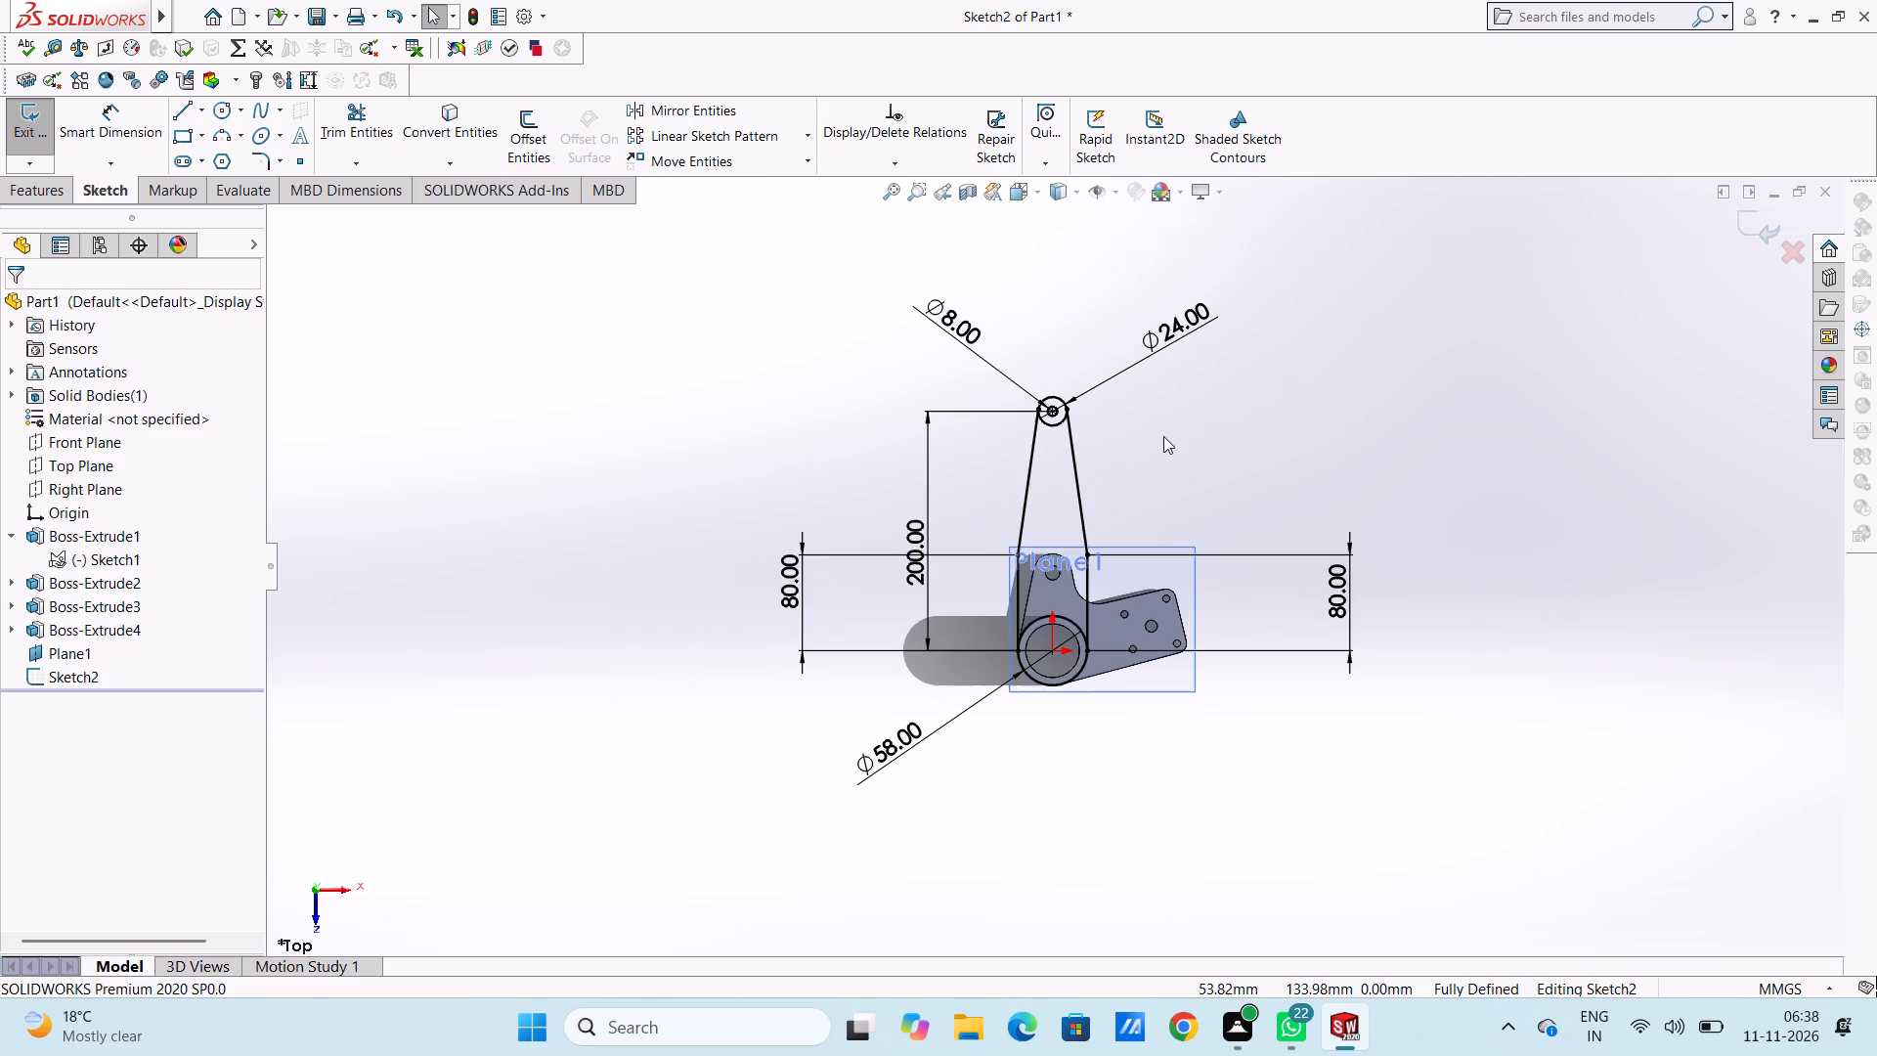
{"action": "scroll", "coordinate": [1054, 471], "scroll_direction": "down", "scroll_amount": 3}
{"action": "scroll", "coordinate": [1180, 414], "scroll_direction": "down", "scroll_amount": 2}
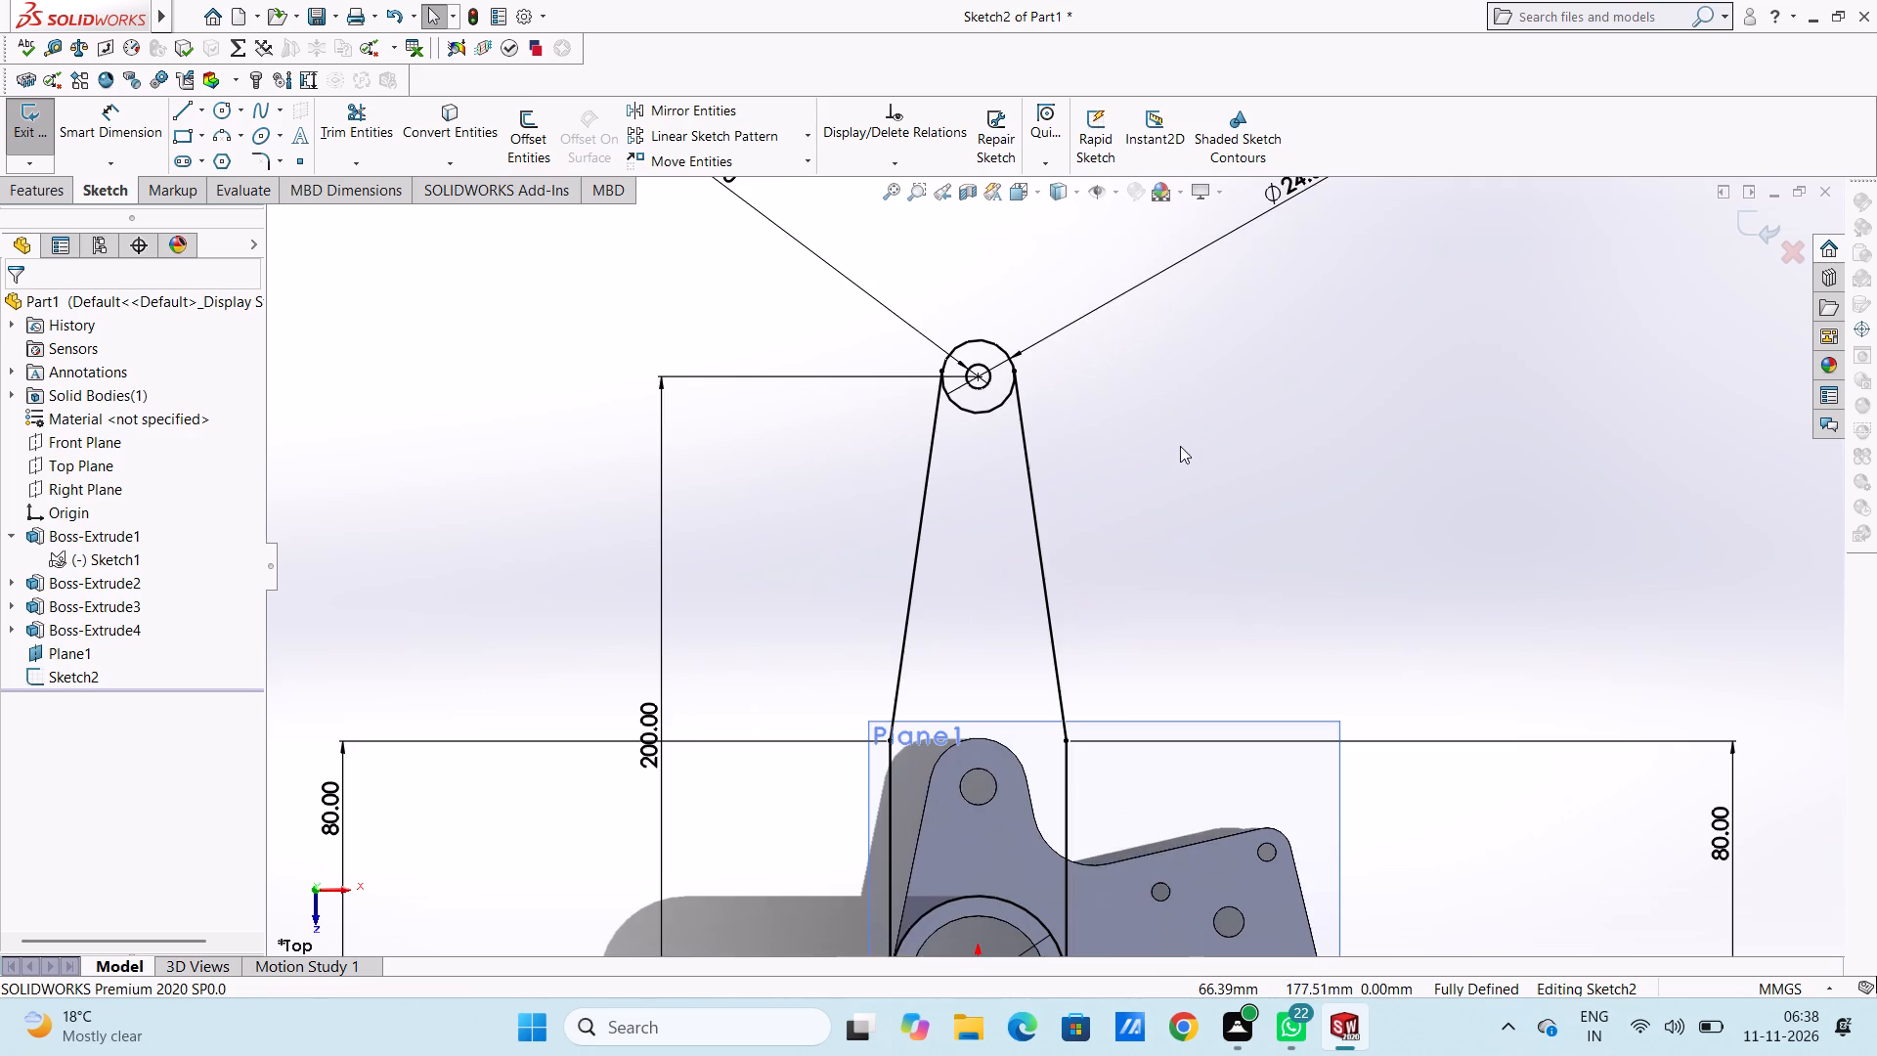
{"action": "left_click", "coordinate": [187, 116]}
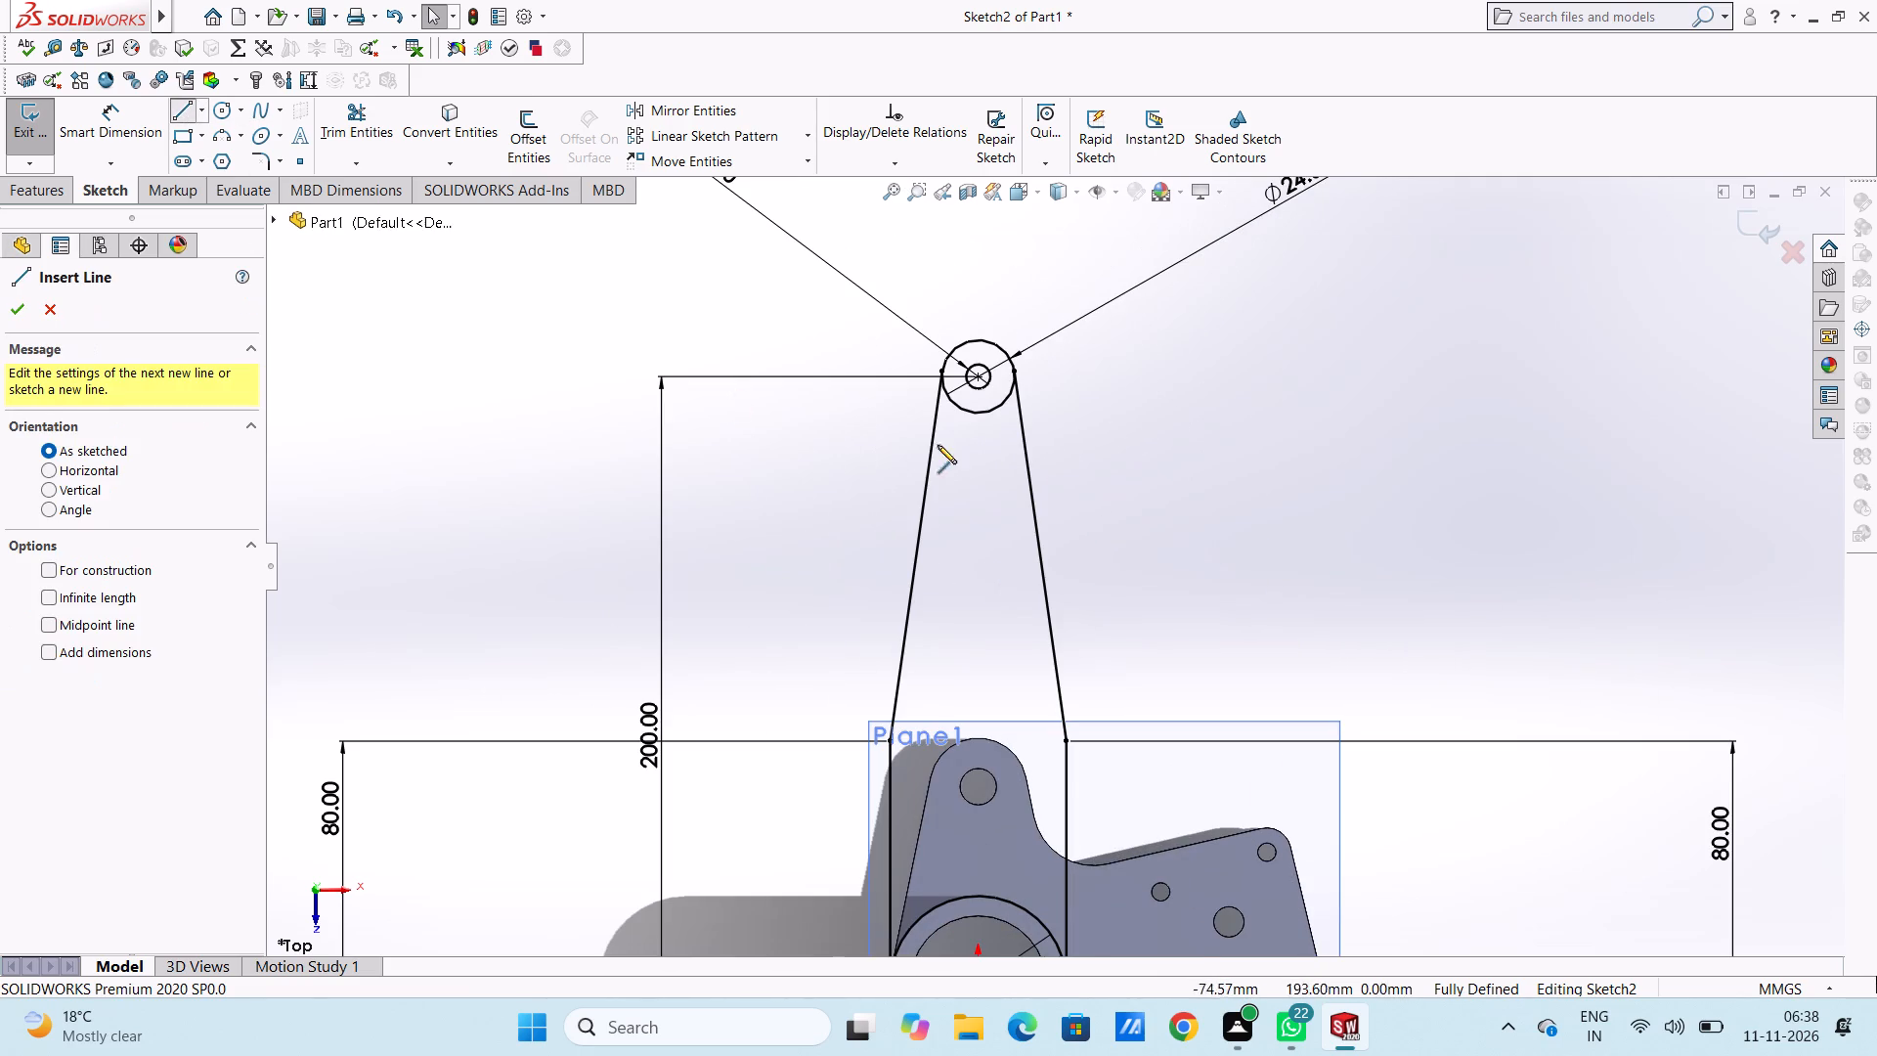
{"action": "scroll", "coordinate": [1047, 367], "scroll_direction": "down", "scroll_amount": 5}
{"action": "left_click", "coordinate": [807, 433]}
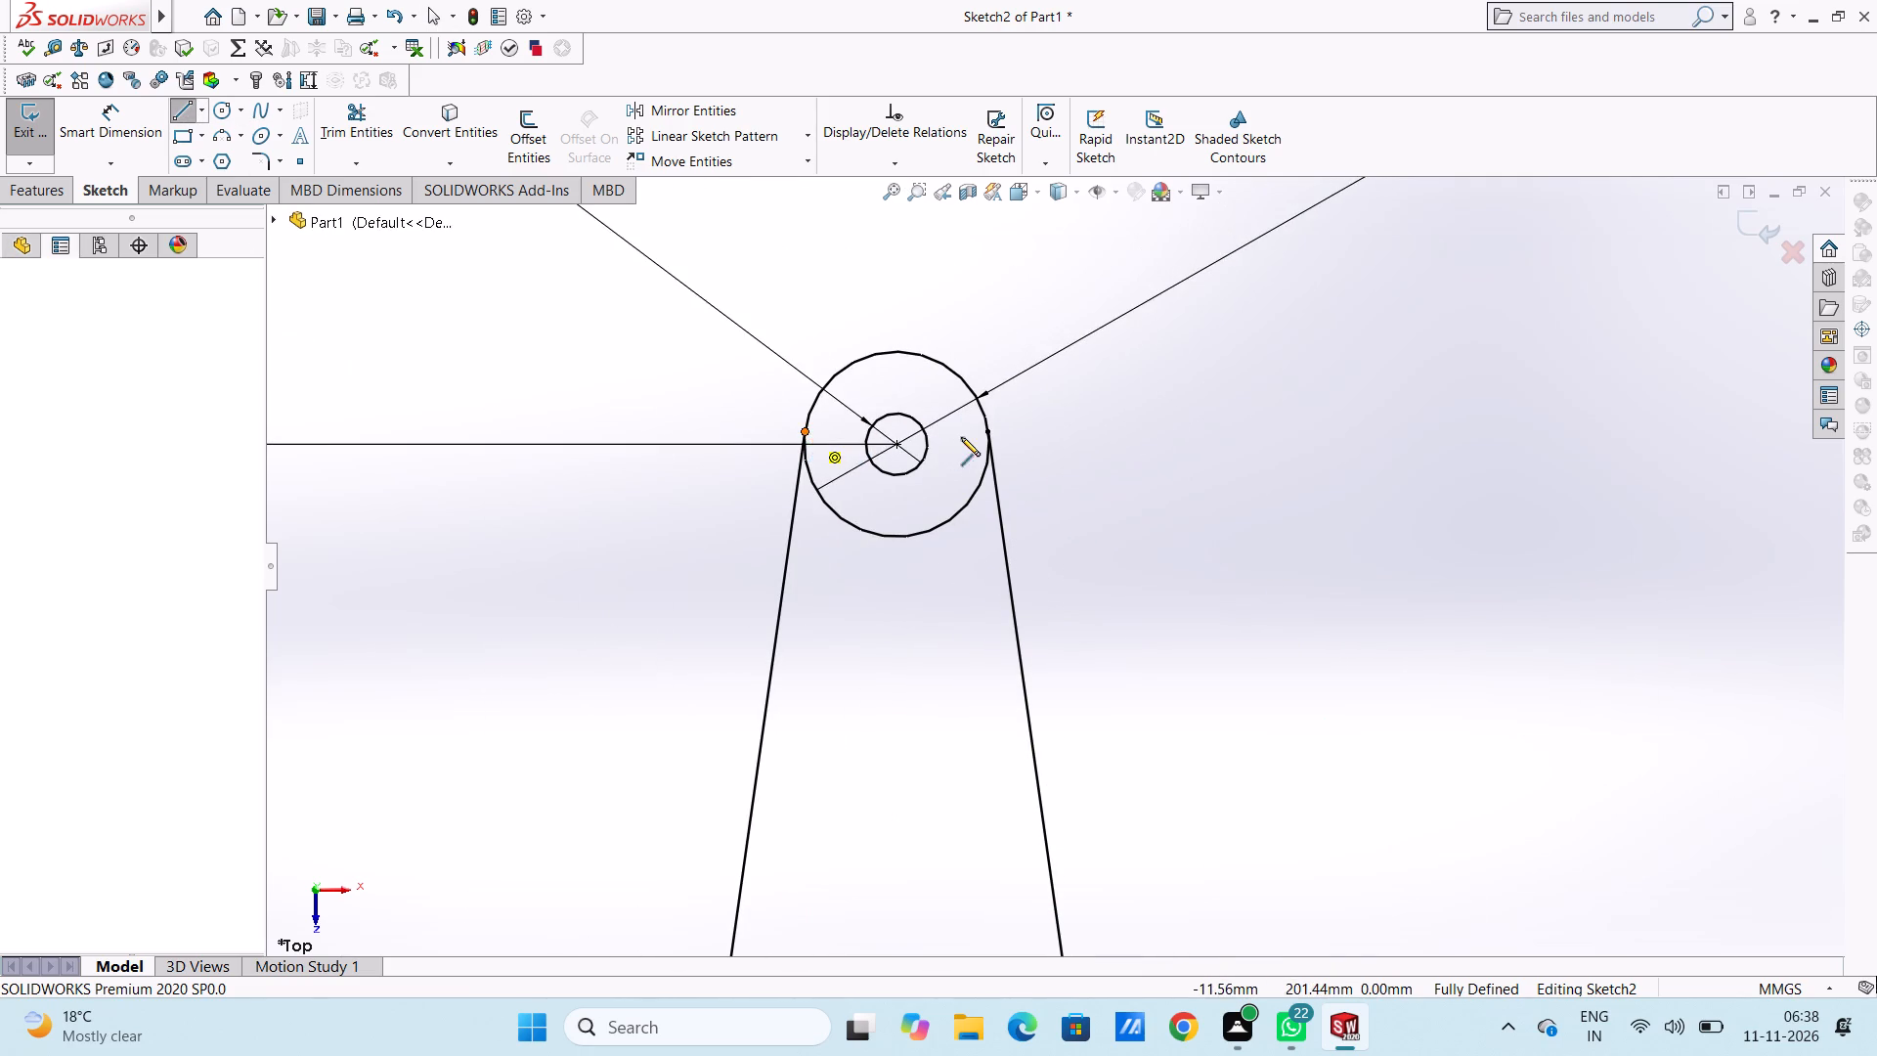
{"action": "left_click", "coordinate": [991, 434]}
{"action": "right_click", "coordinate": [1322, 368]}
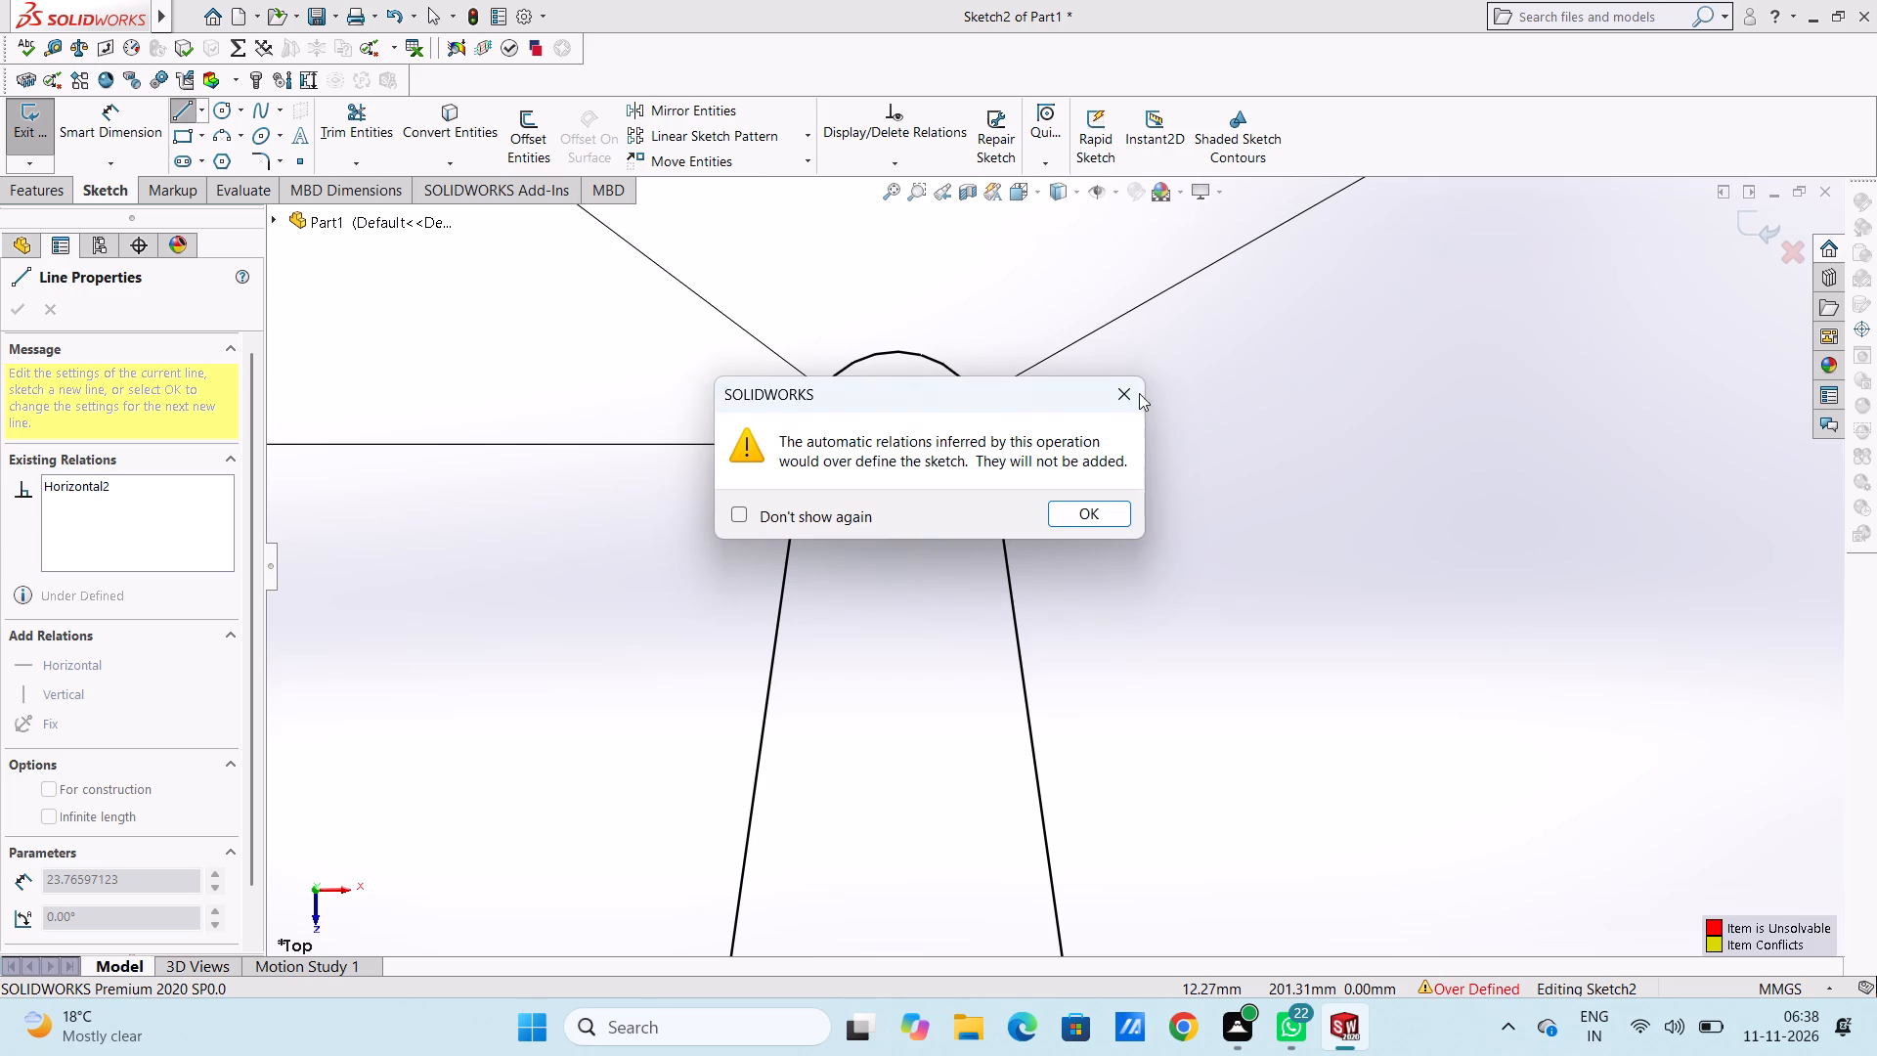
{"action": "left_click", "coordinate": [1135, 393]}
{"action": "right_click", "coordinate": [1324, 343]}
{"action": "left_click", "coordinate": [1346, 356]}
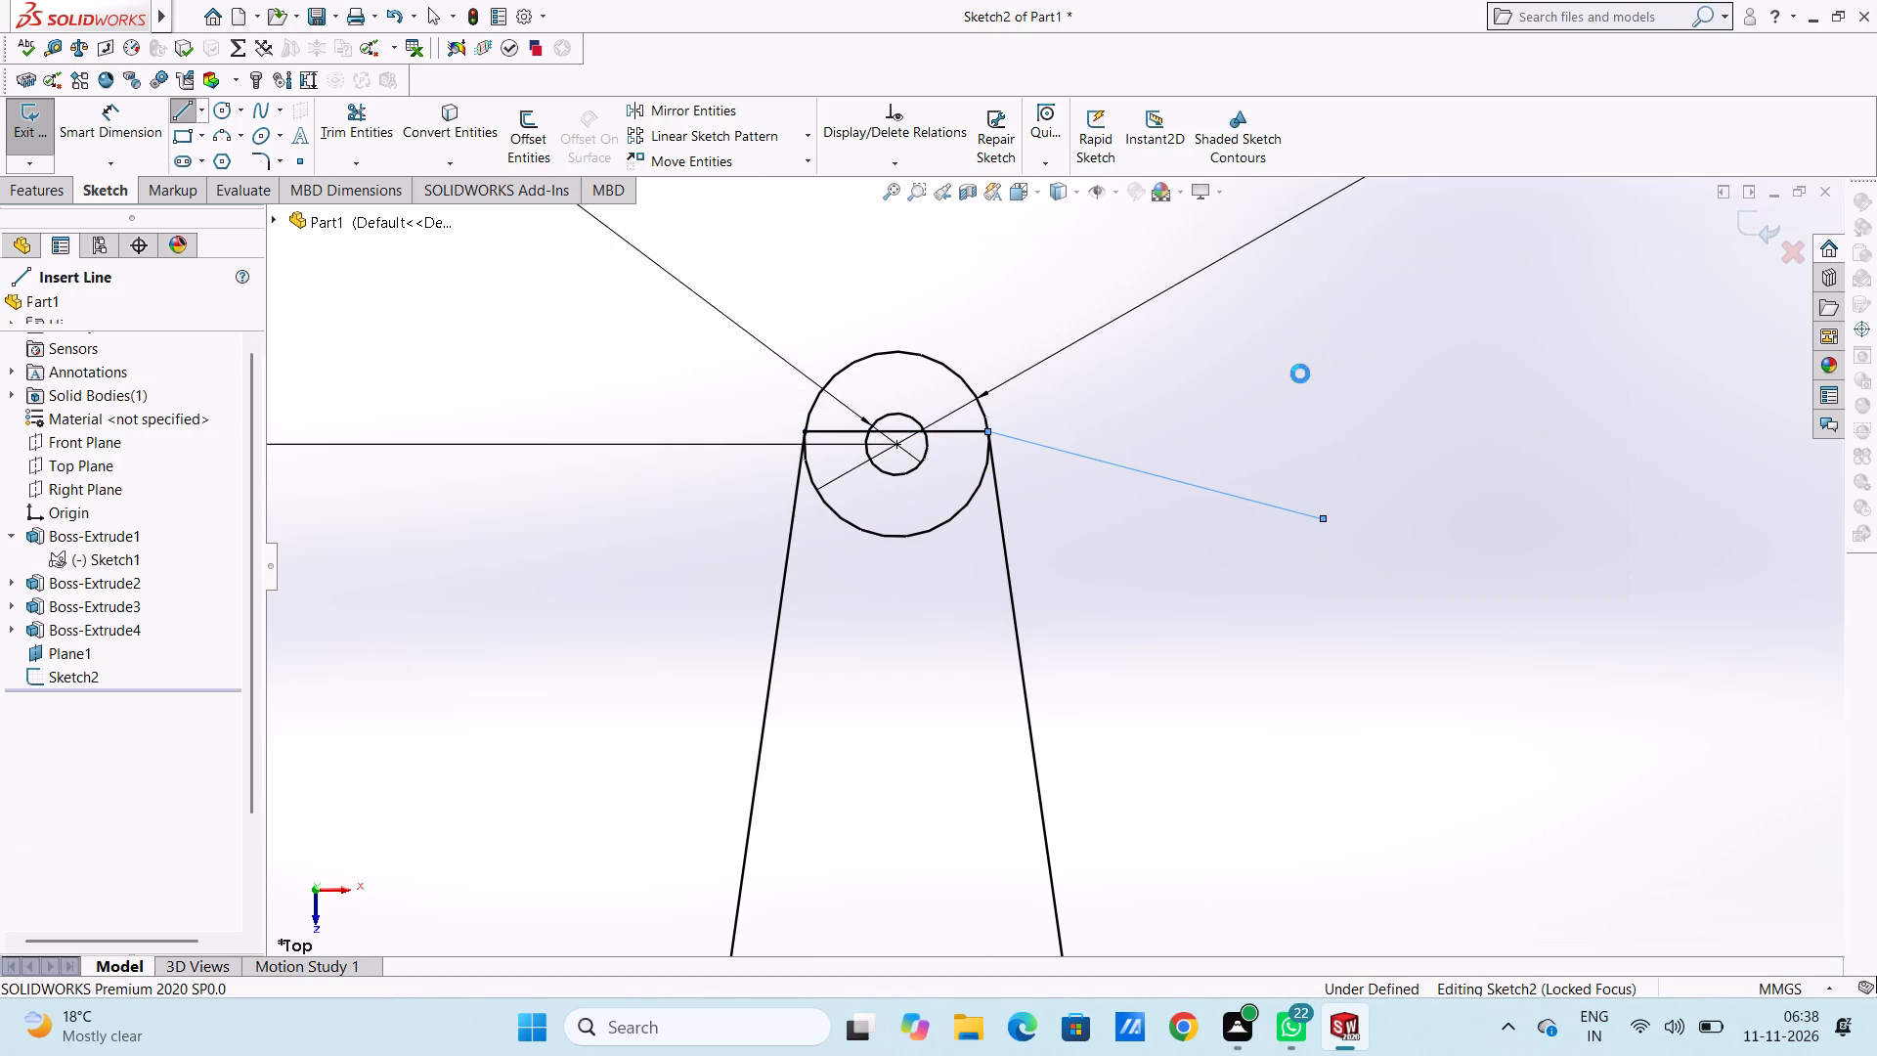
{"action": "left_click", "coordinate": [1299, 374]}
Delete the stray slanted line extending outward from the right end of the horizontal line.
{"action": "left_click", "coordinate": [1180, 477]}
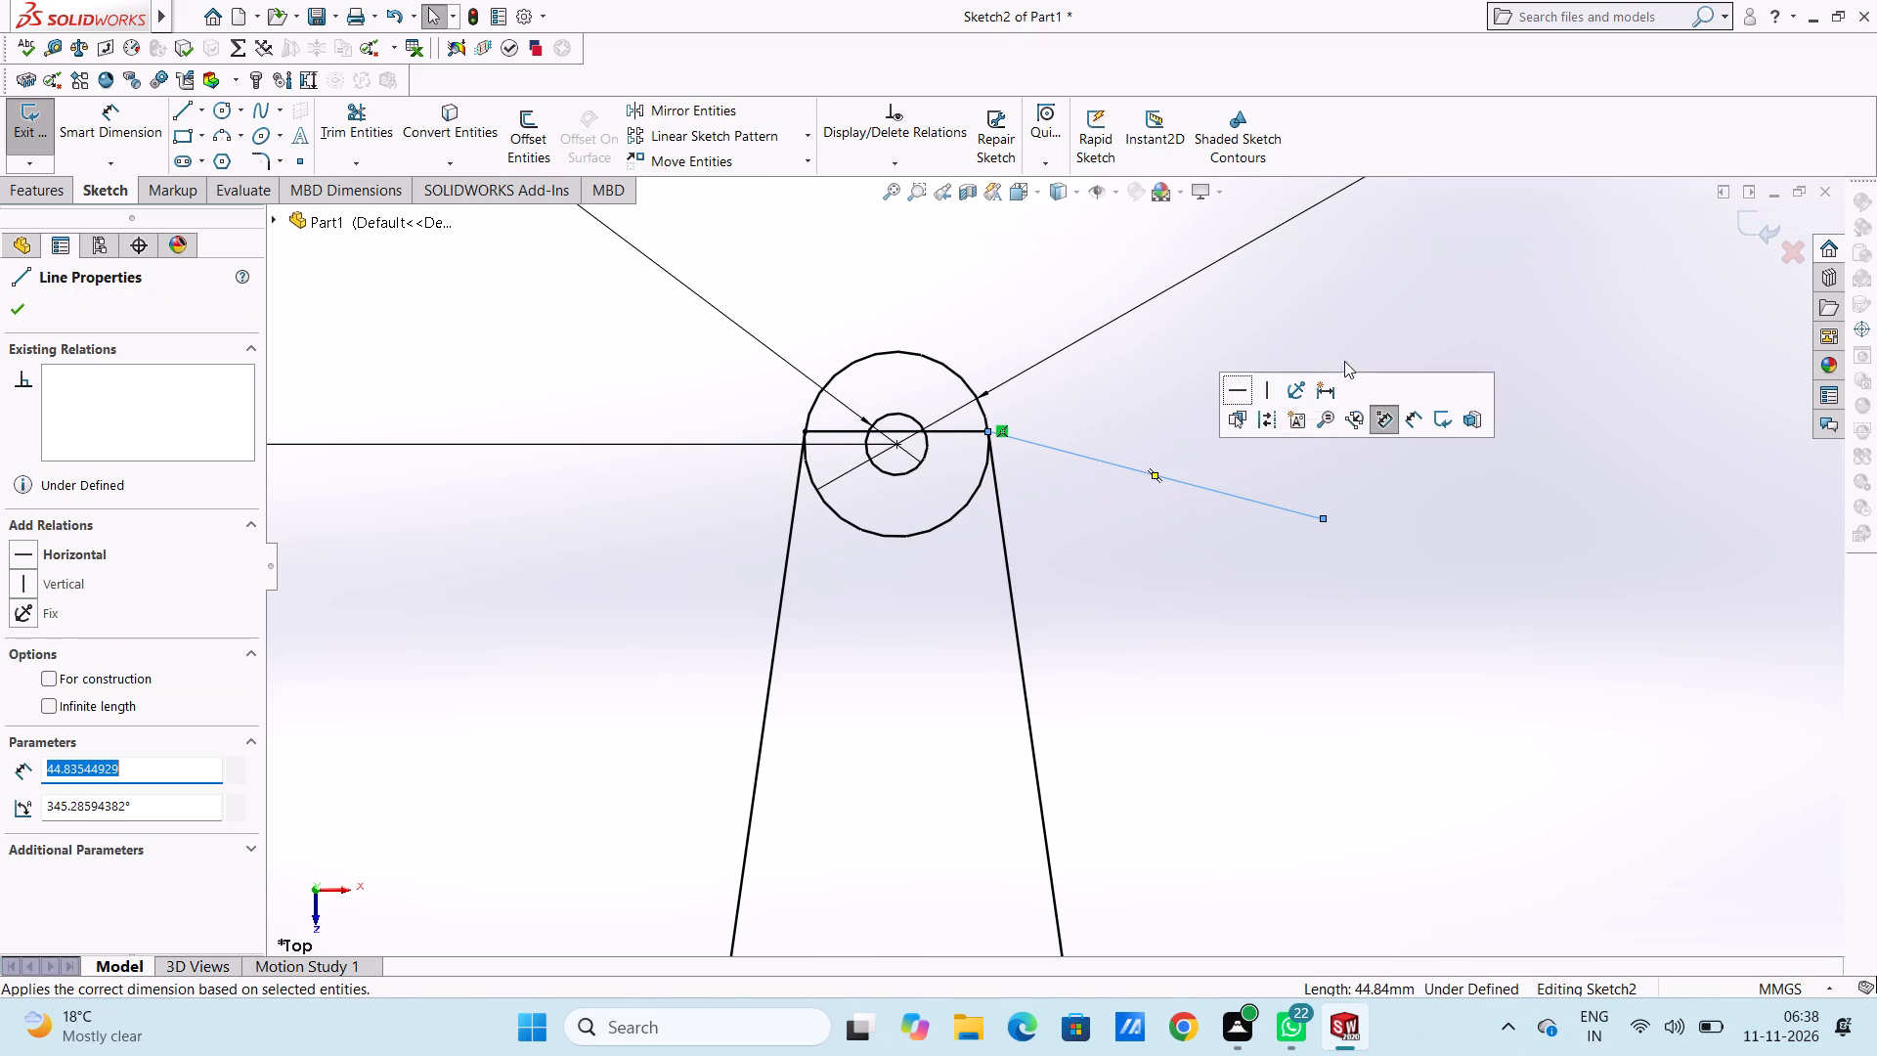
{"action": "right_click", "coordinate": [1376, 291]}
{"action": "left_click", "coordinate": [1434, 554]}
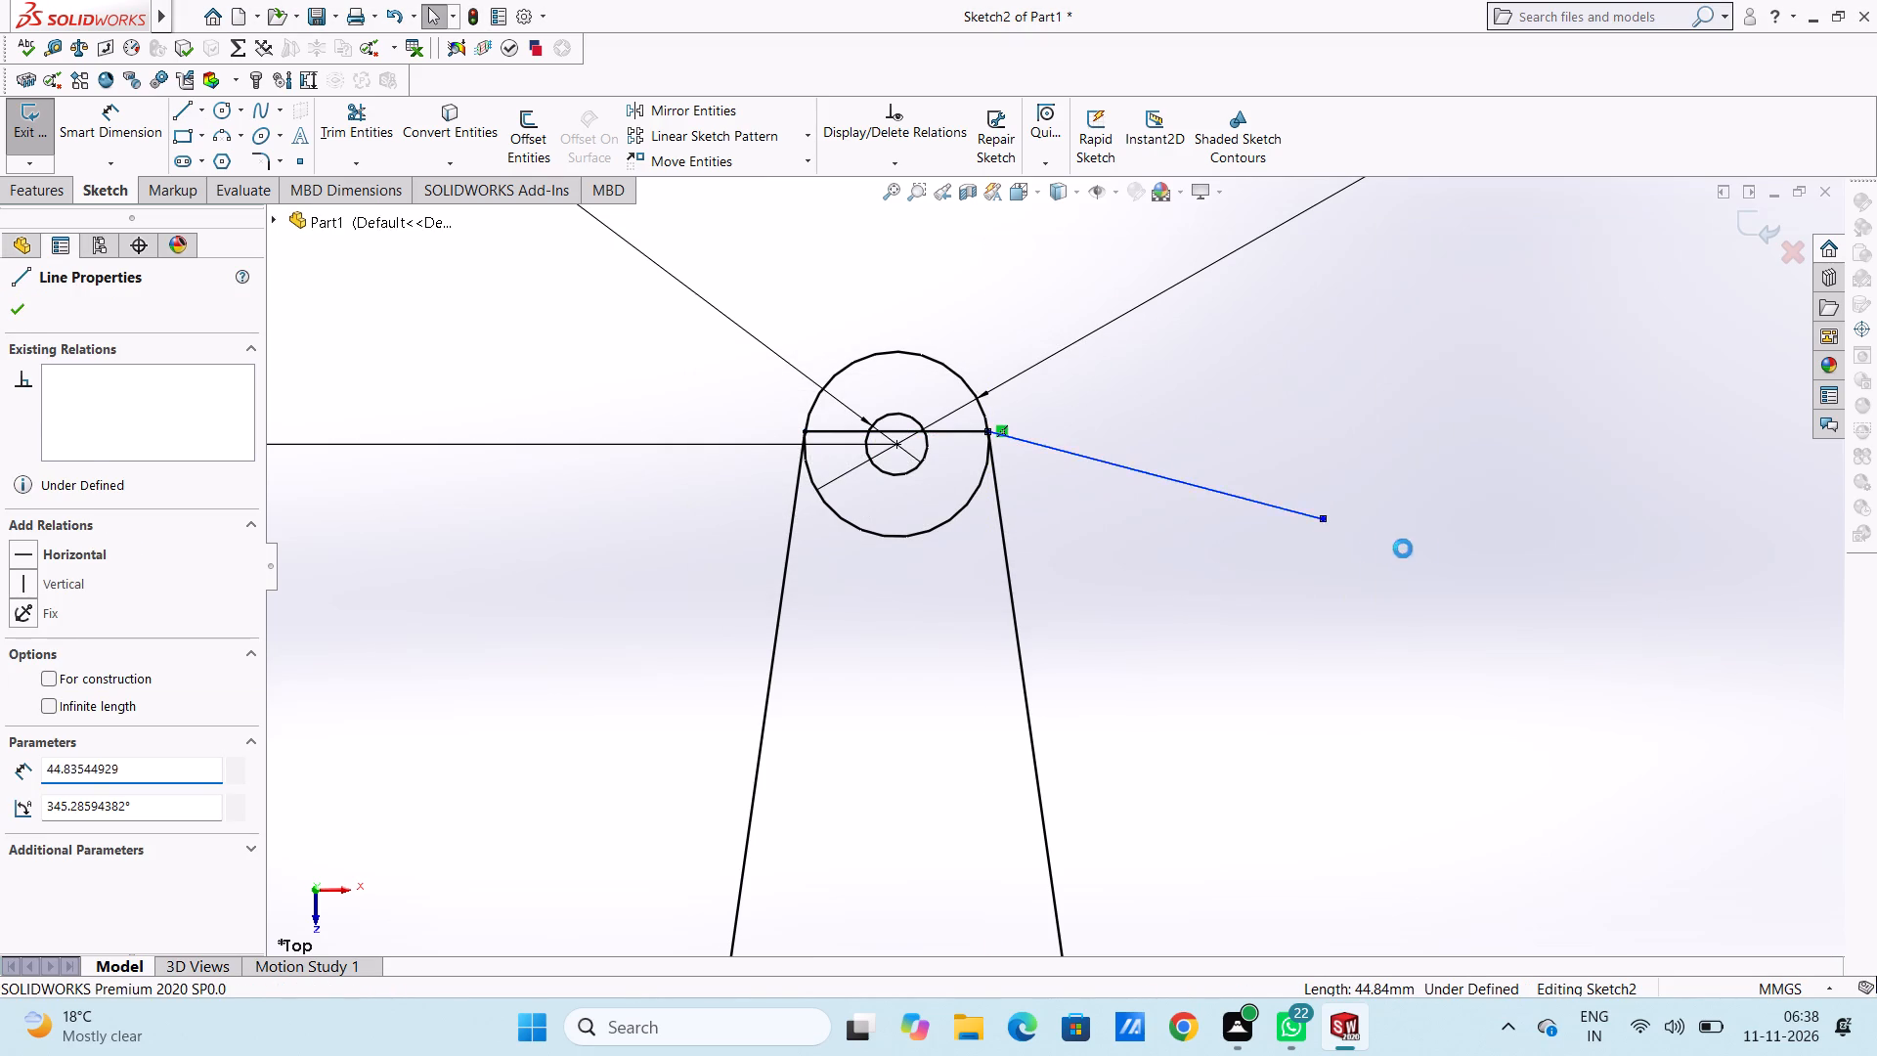
Set the Offset Entities distance to 36 mm and leave the command without offsetting any geometry.
{"action": "scroll", "coordinate": [1227, 589], "scroll_direction": "up", "scroll_amount": 9}
{"action": "scroll", "coordinate": [1027, 743], "scroll_direction": "down", "scroll_amount": 4}
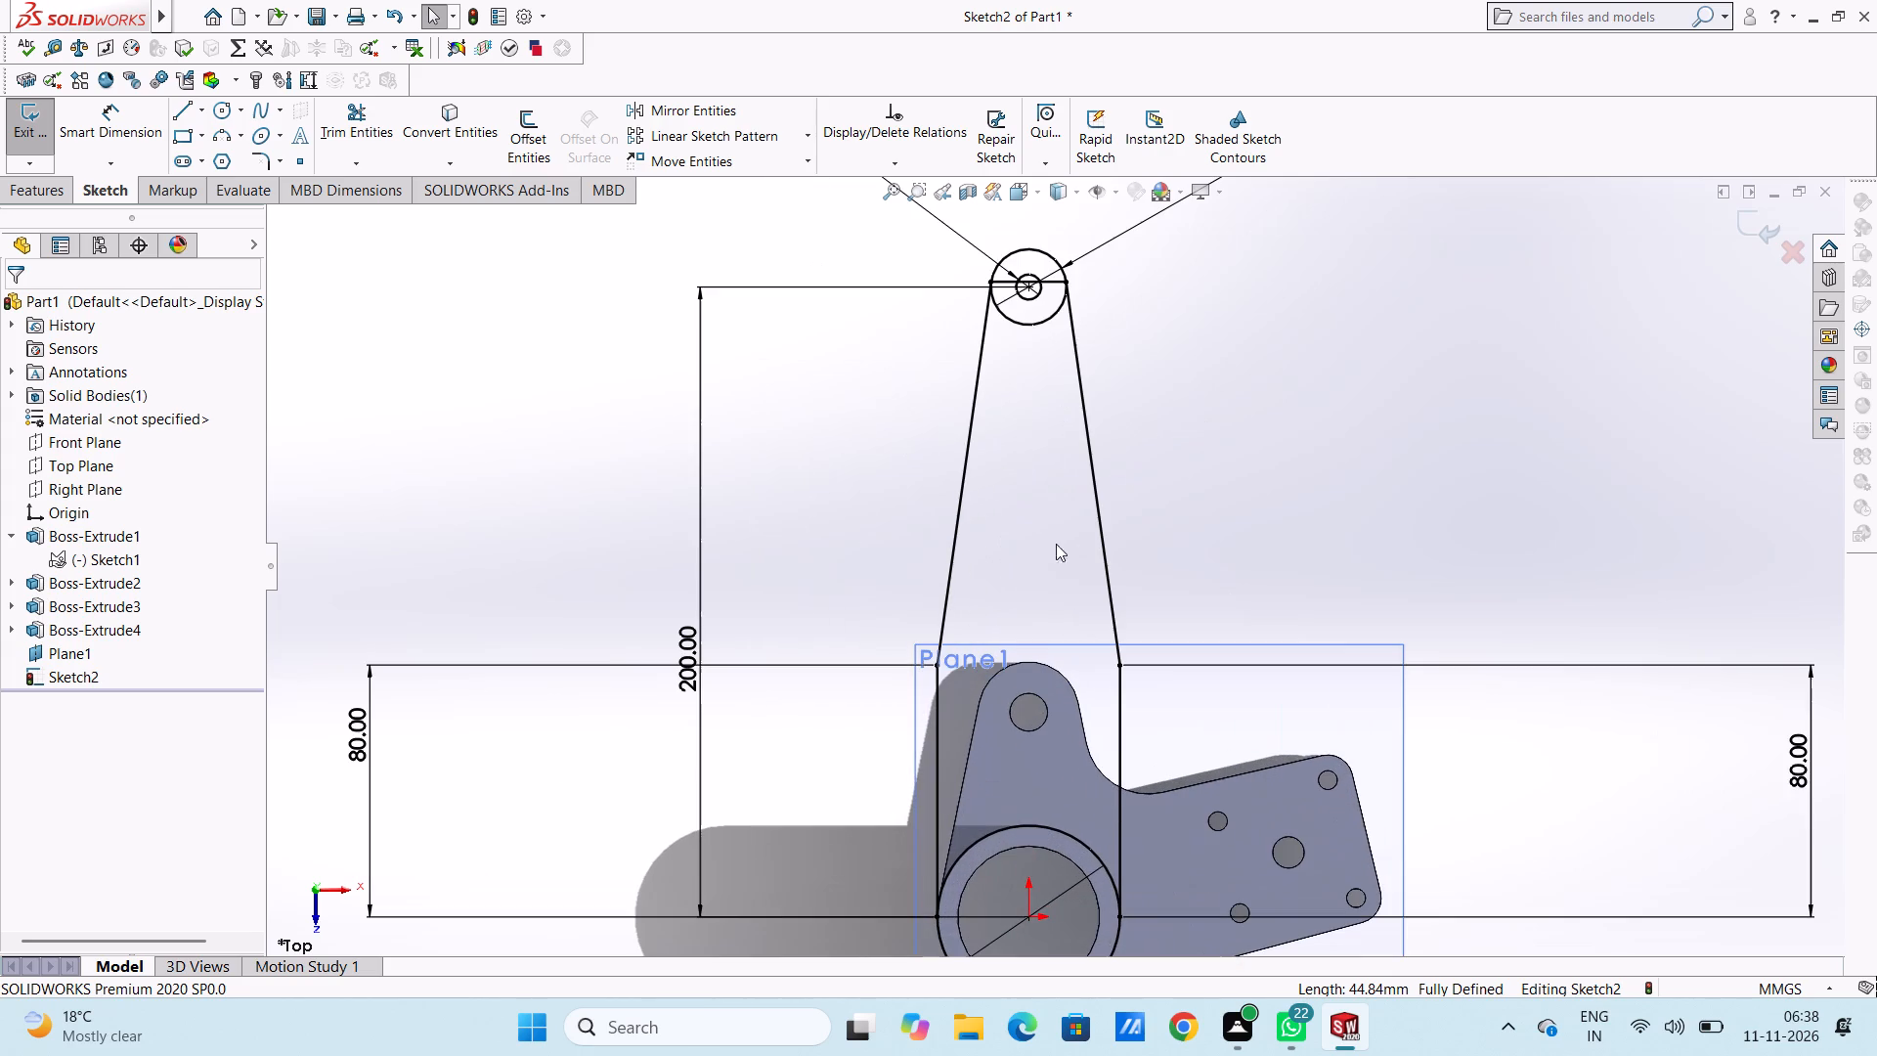
{"action": "left_click", "coordinate": [531, 124]}
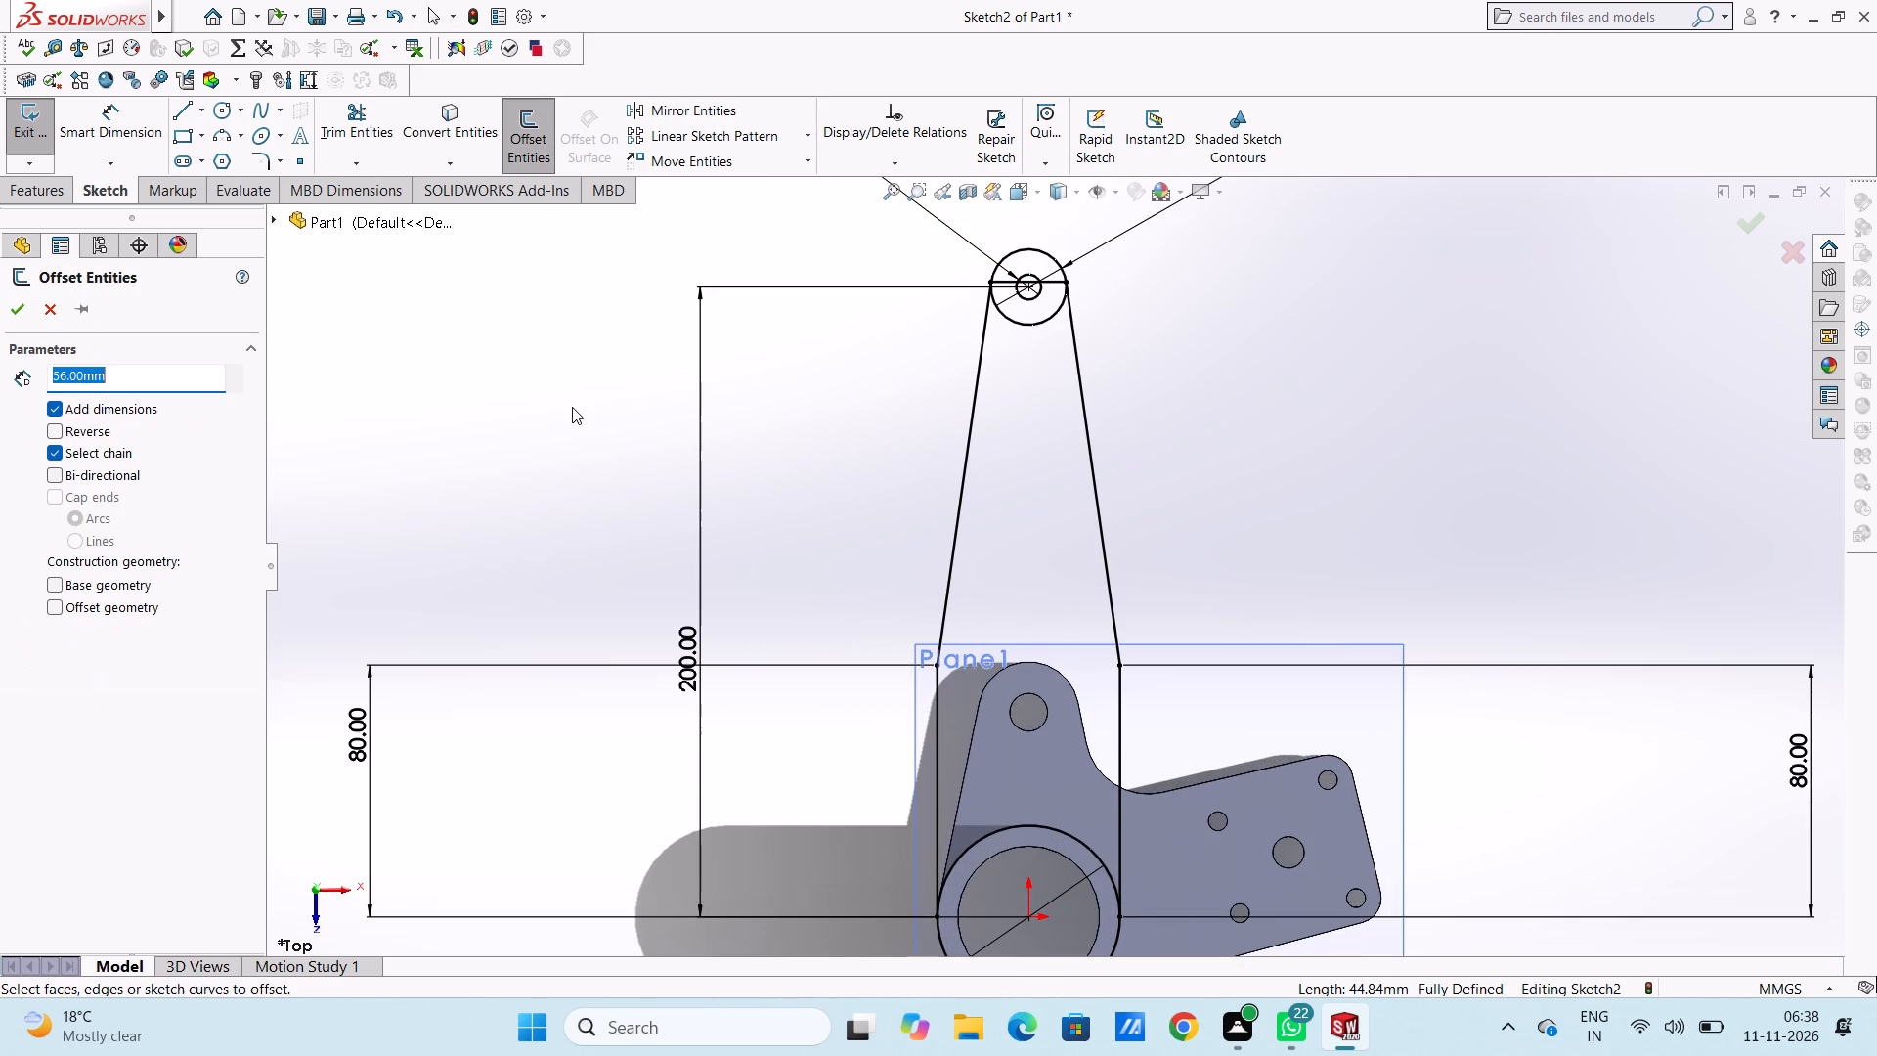
{"action": "type", "text": "36"}
{"action": "key", "text": "Return"}
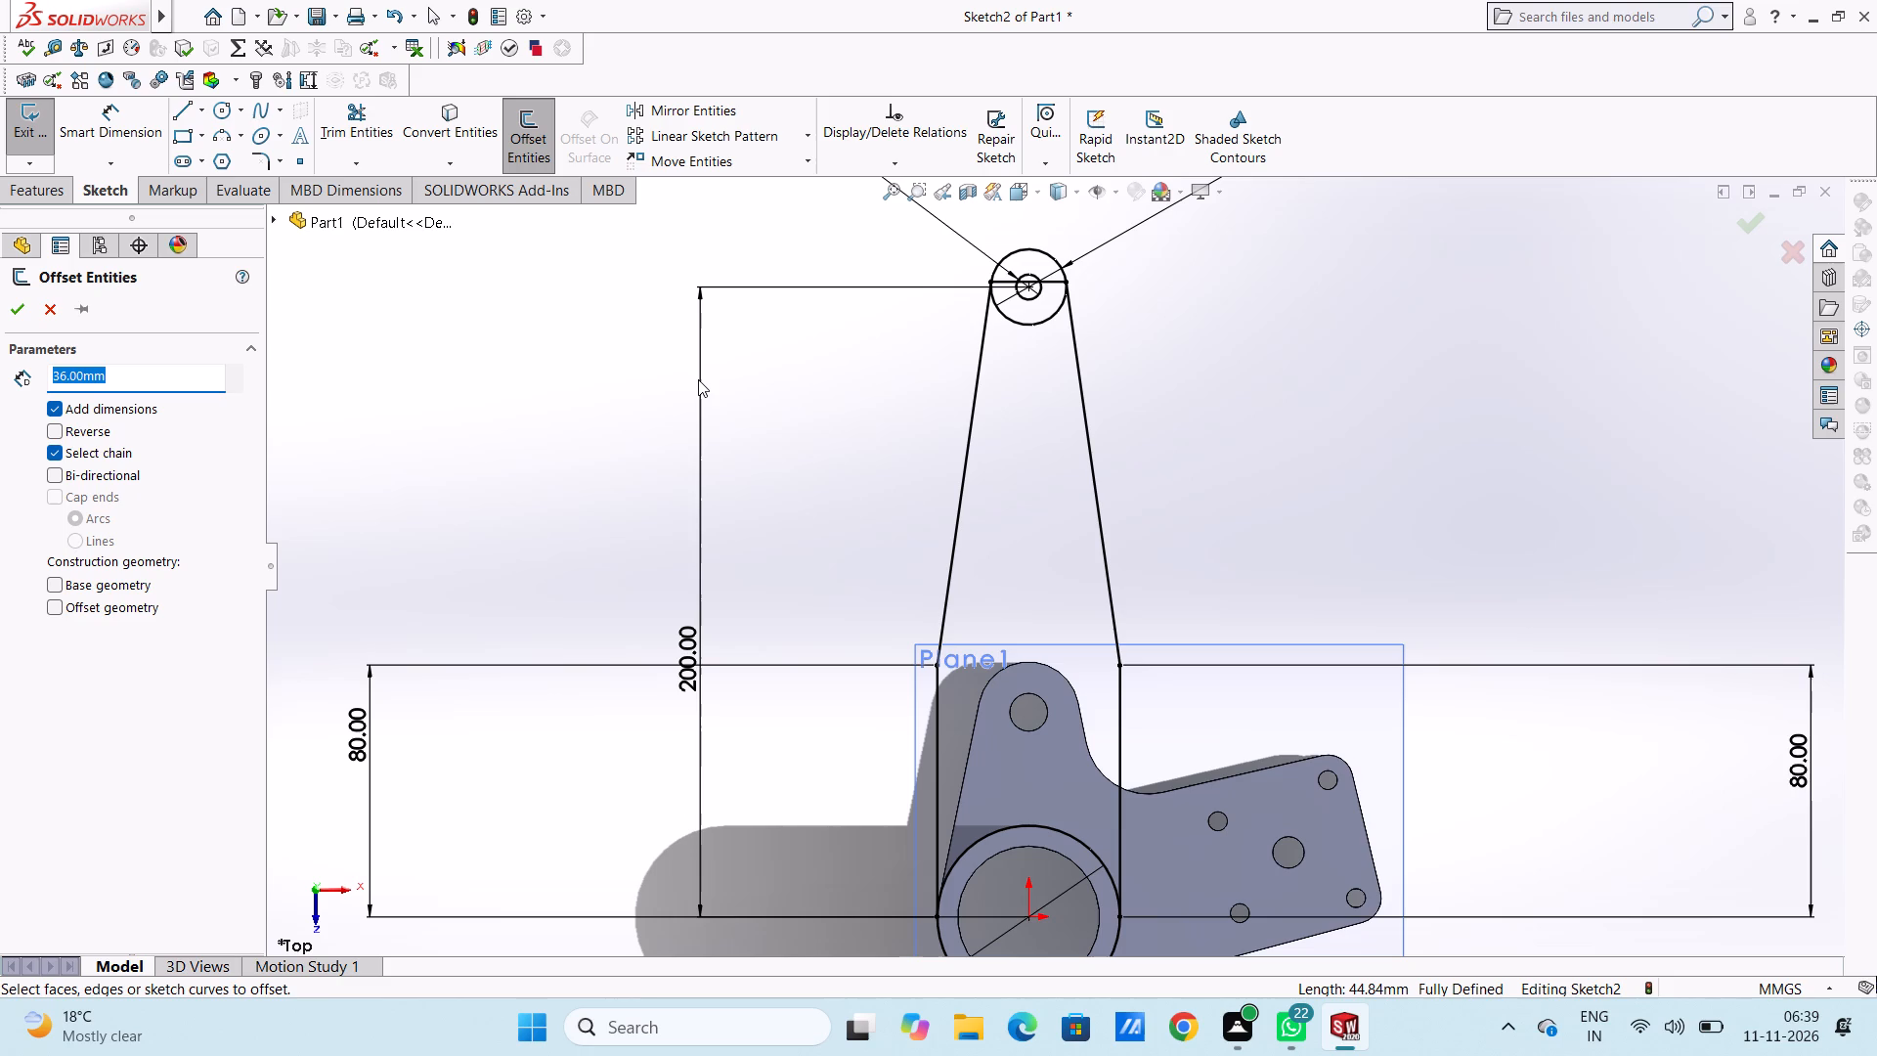
{"action": "left_click", "coordinate": [48, 304]}
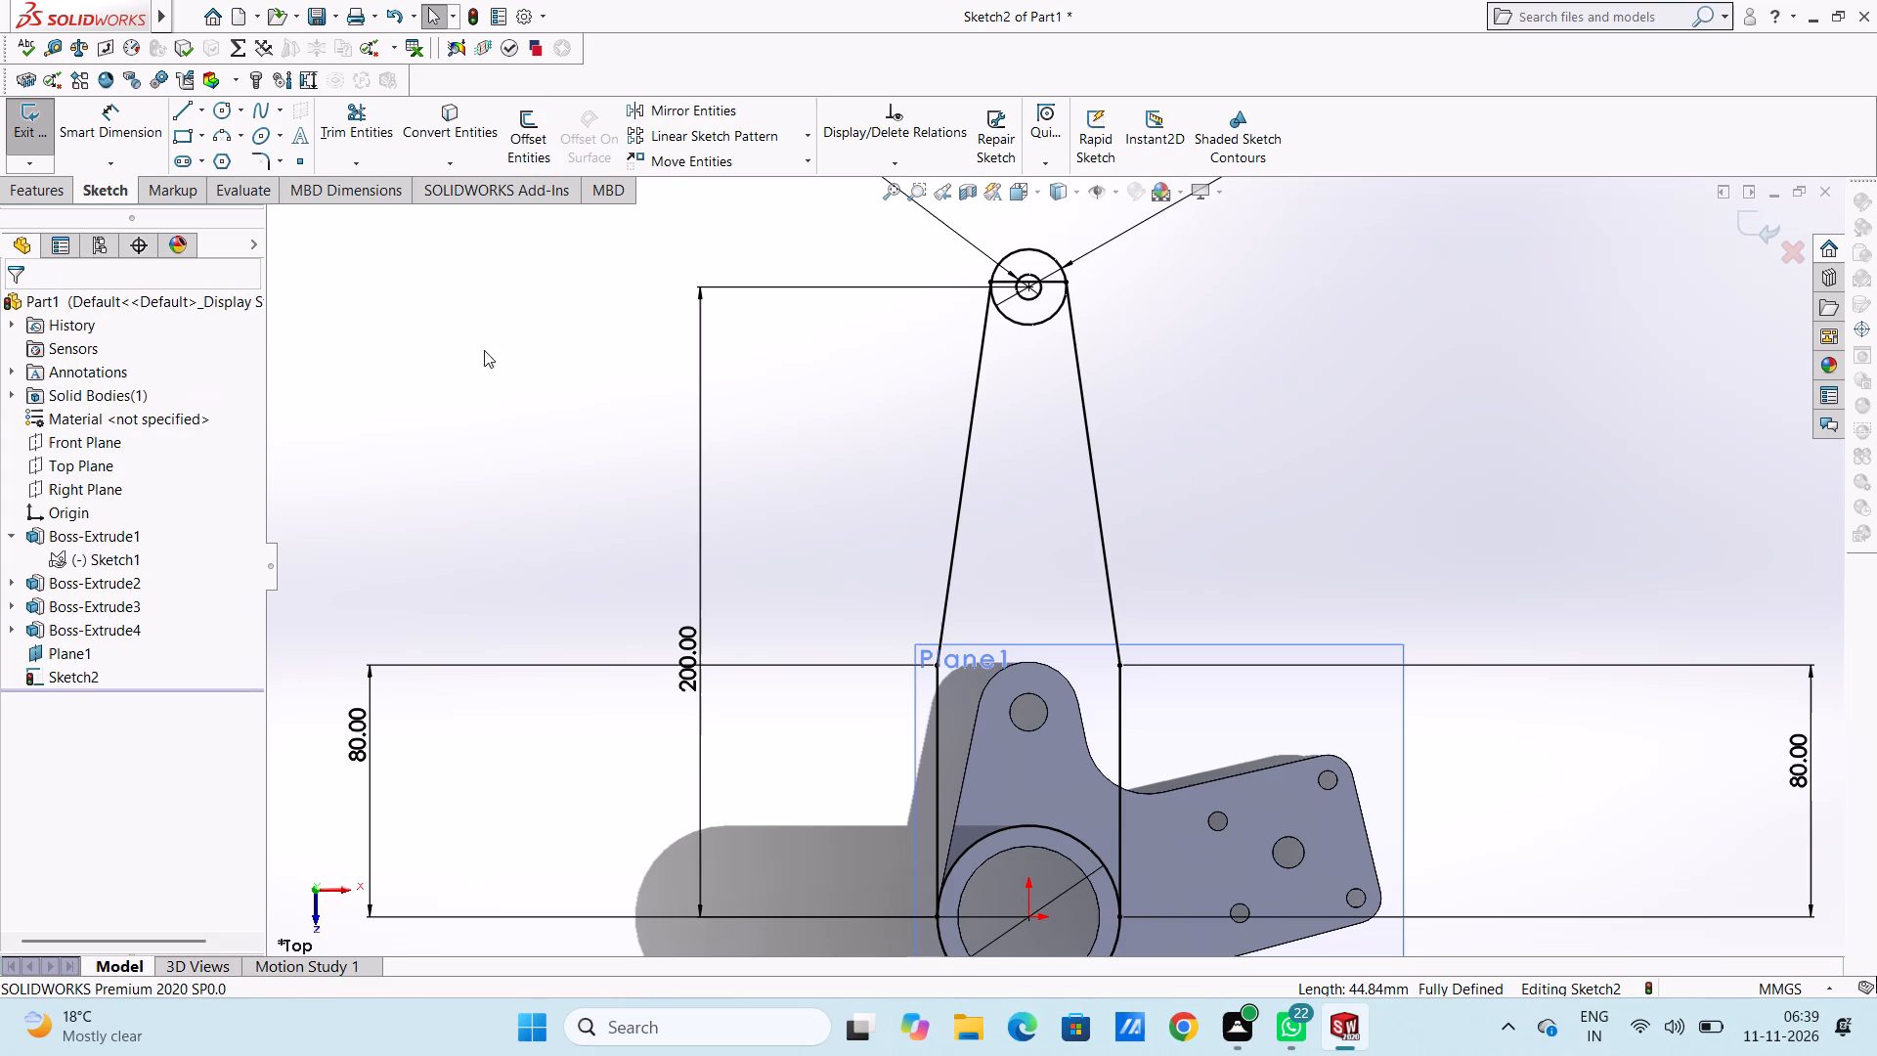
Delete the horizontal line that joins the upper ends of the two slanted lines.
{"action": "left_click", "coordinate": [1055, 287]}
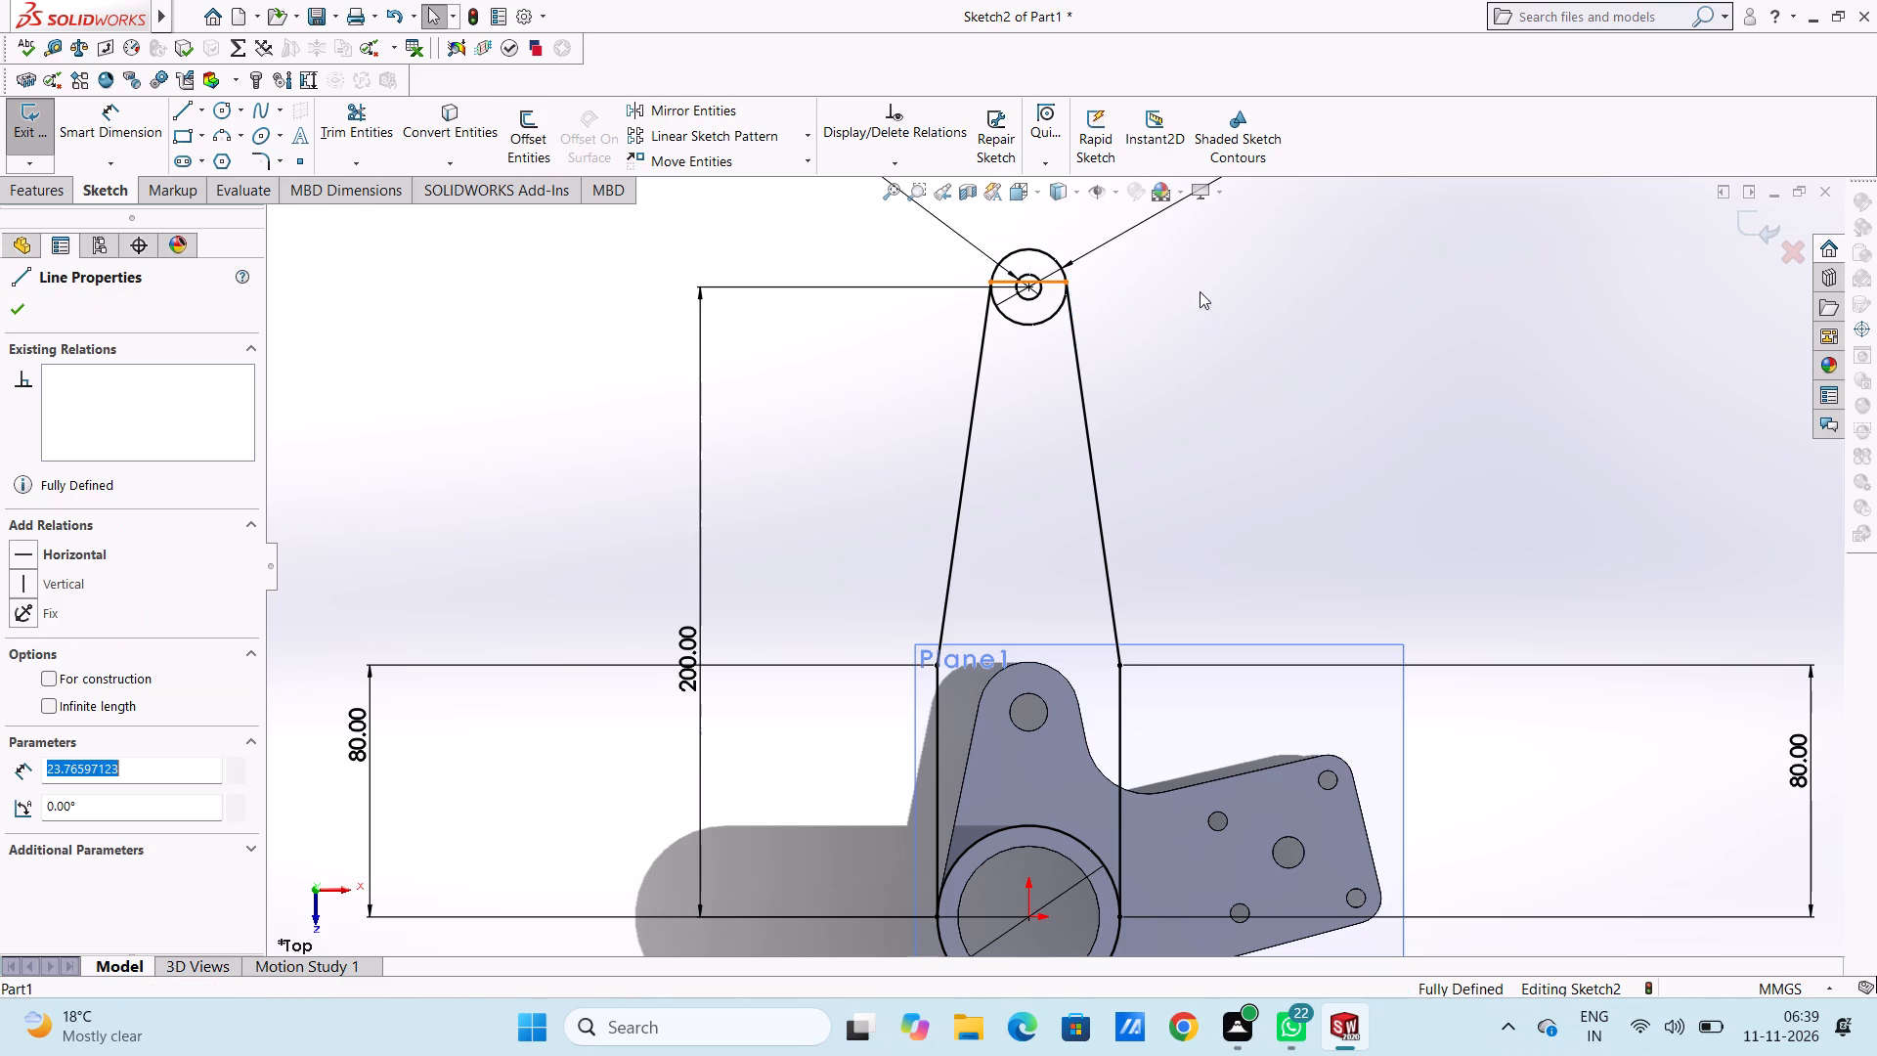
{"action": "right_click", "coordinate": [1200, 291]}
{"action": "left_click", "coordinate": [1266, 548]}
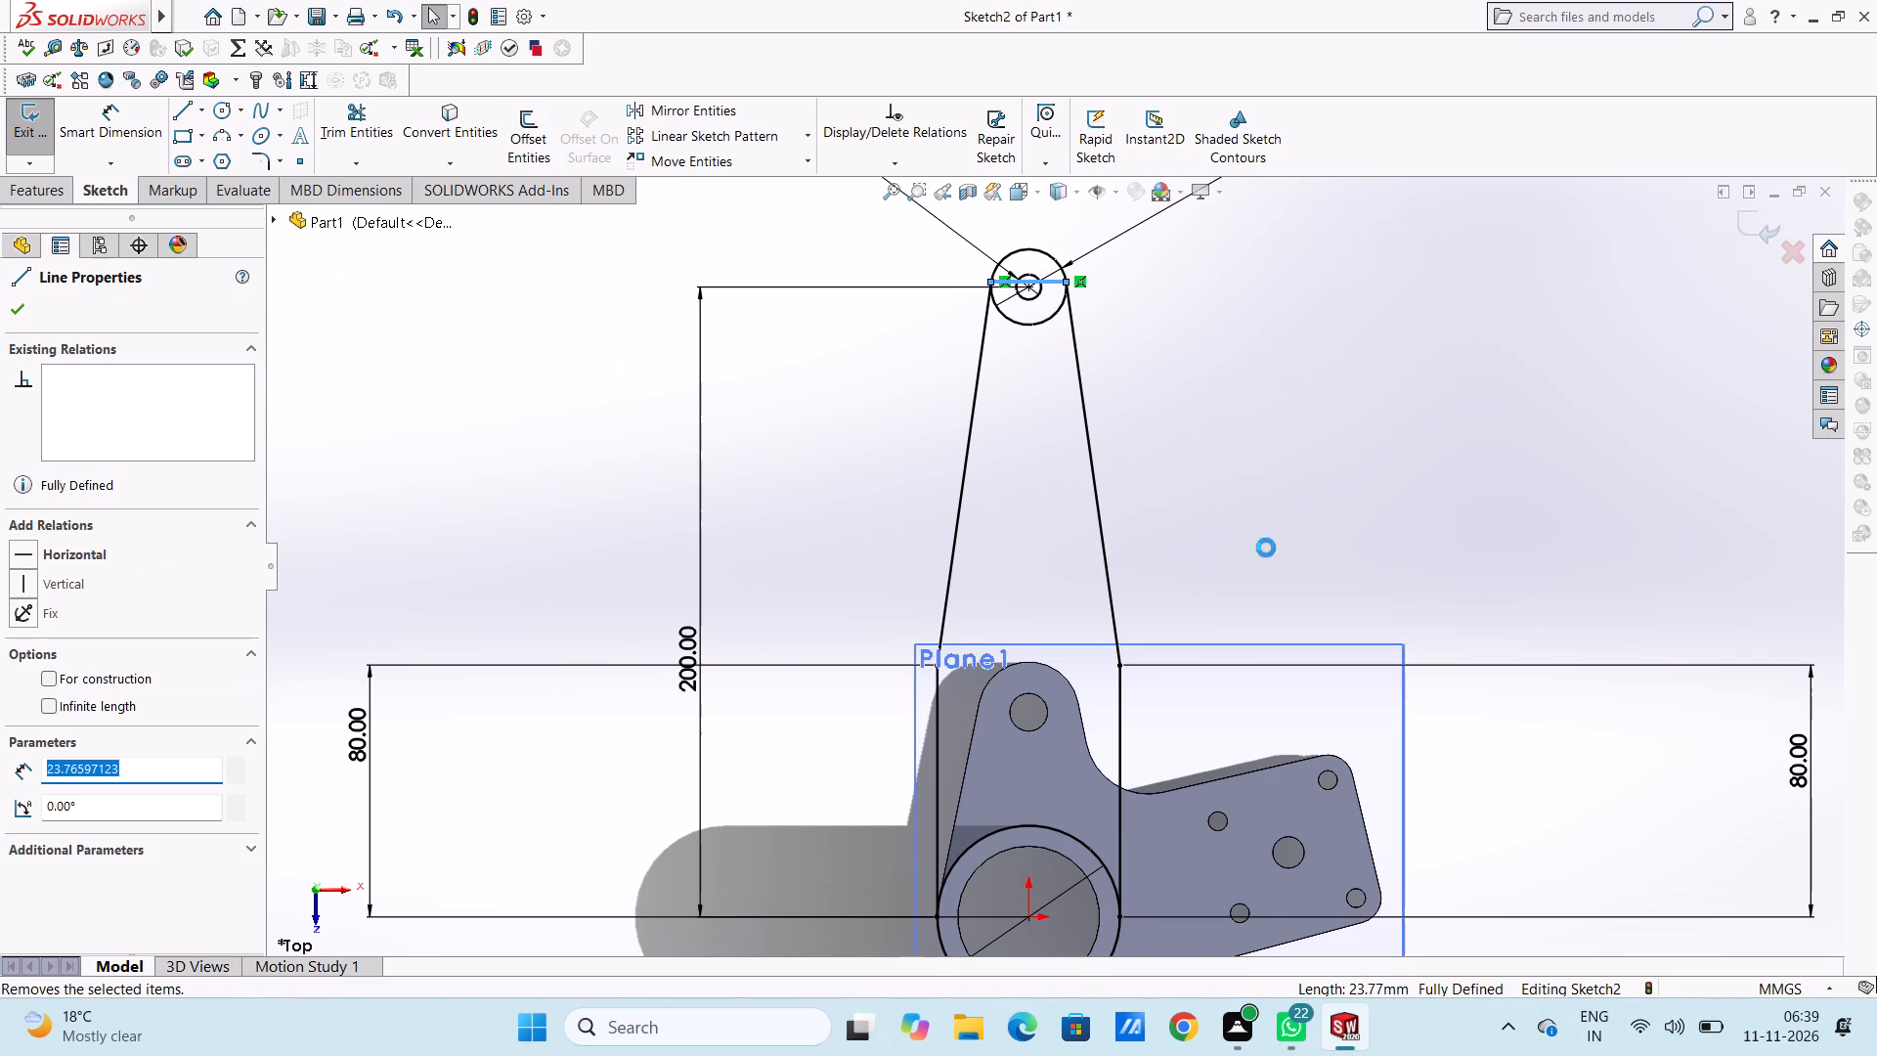
Draw a 24 mm horizontal line through the centre of the 24 mm circle, spanning its left and right quadrants.
{"action": "left_click", "coordinate": [182, 114]}
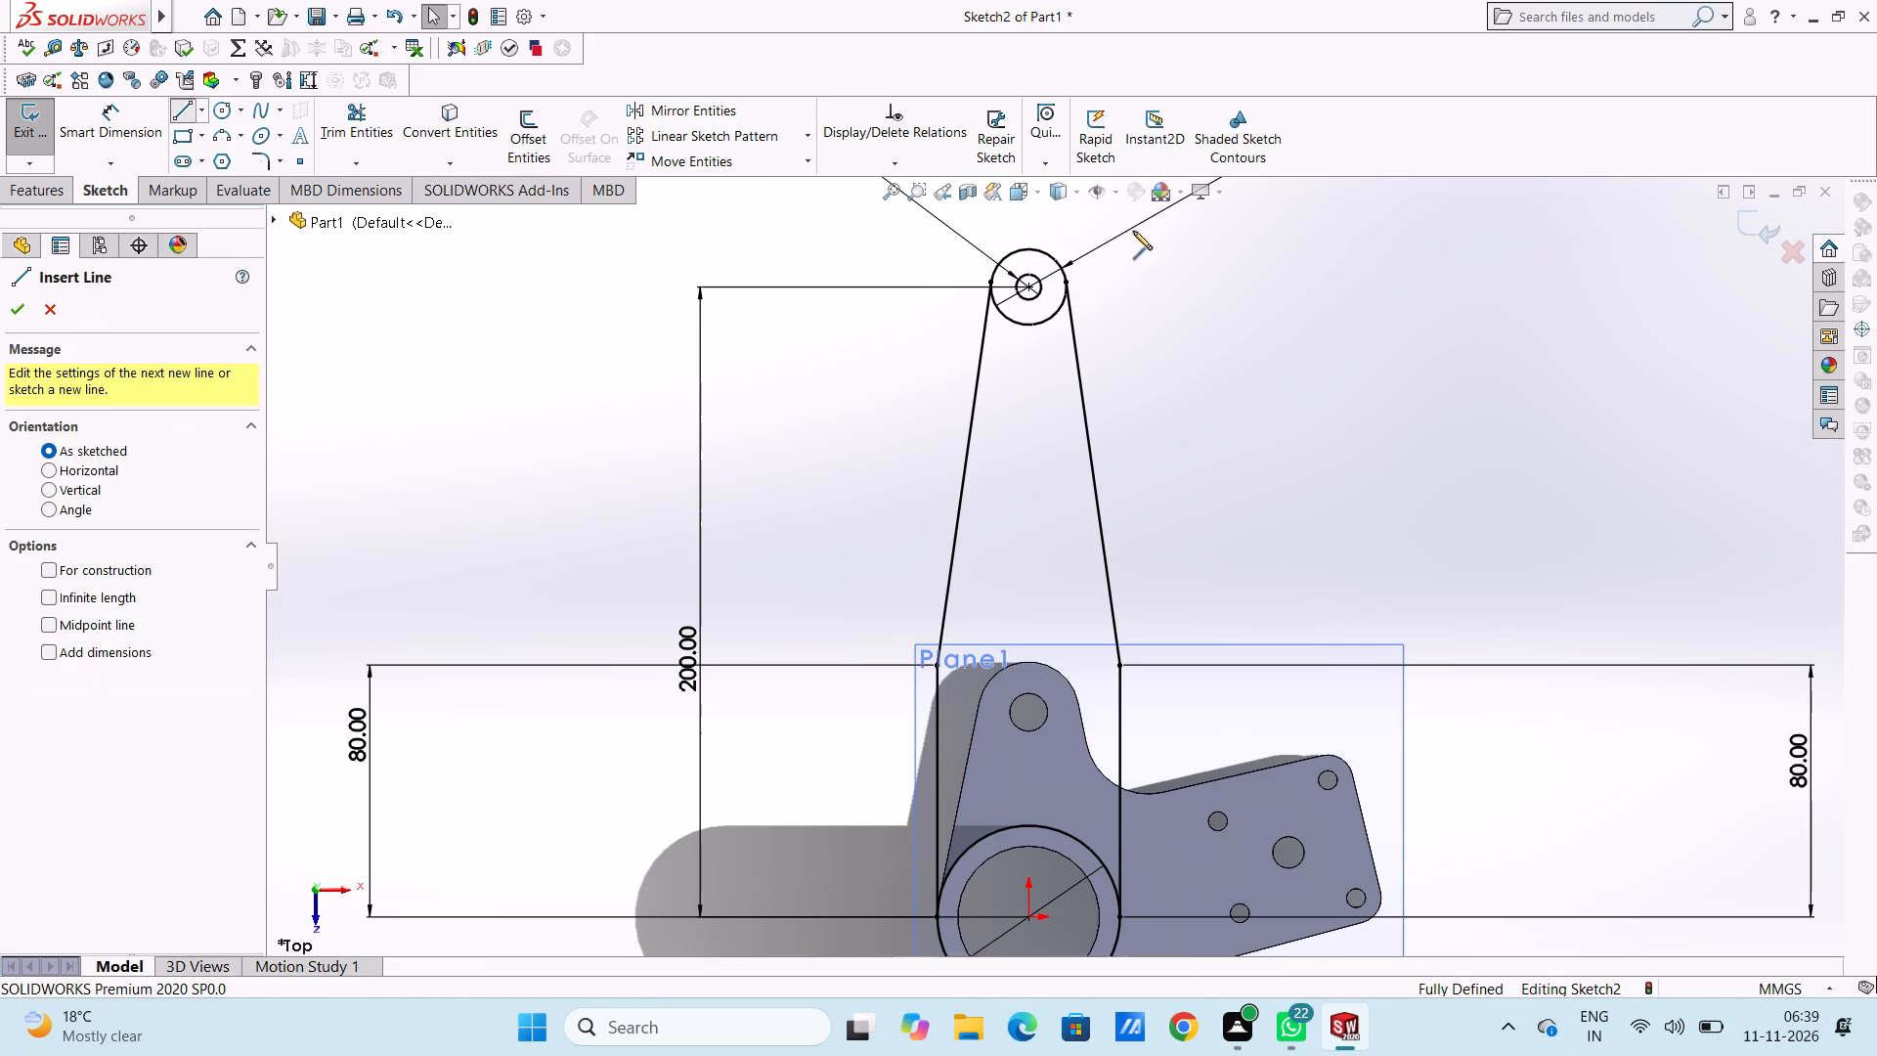
{"action": "scroll", "coordinate": [1074, 278], "scroll_direction": "down", "scroll_amount": 5}
{"action": "scroll", "coordinate": [938, 404], "scroll_direction": "down", "scroll_amount": 4}
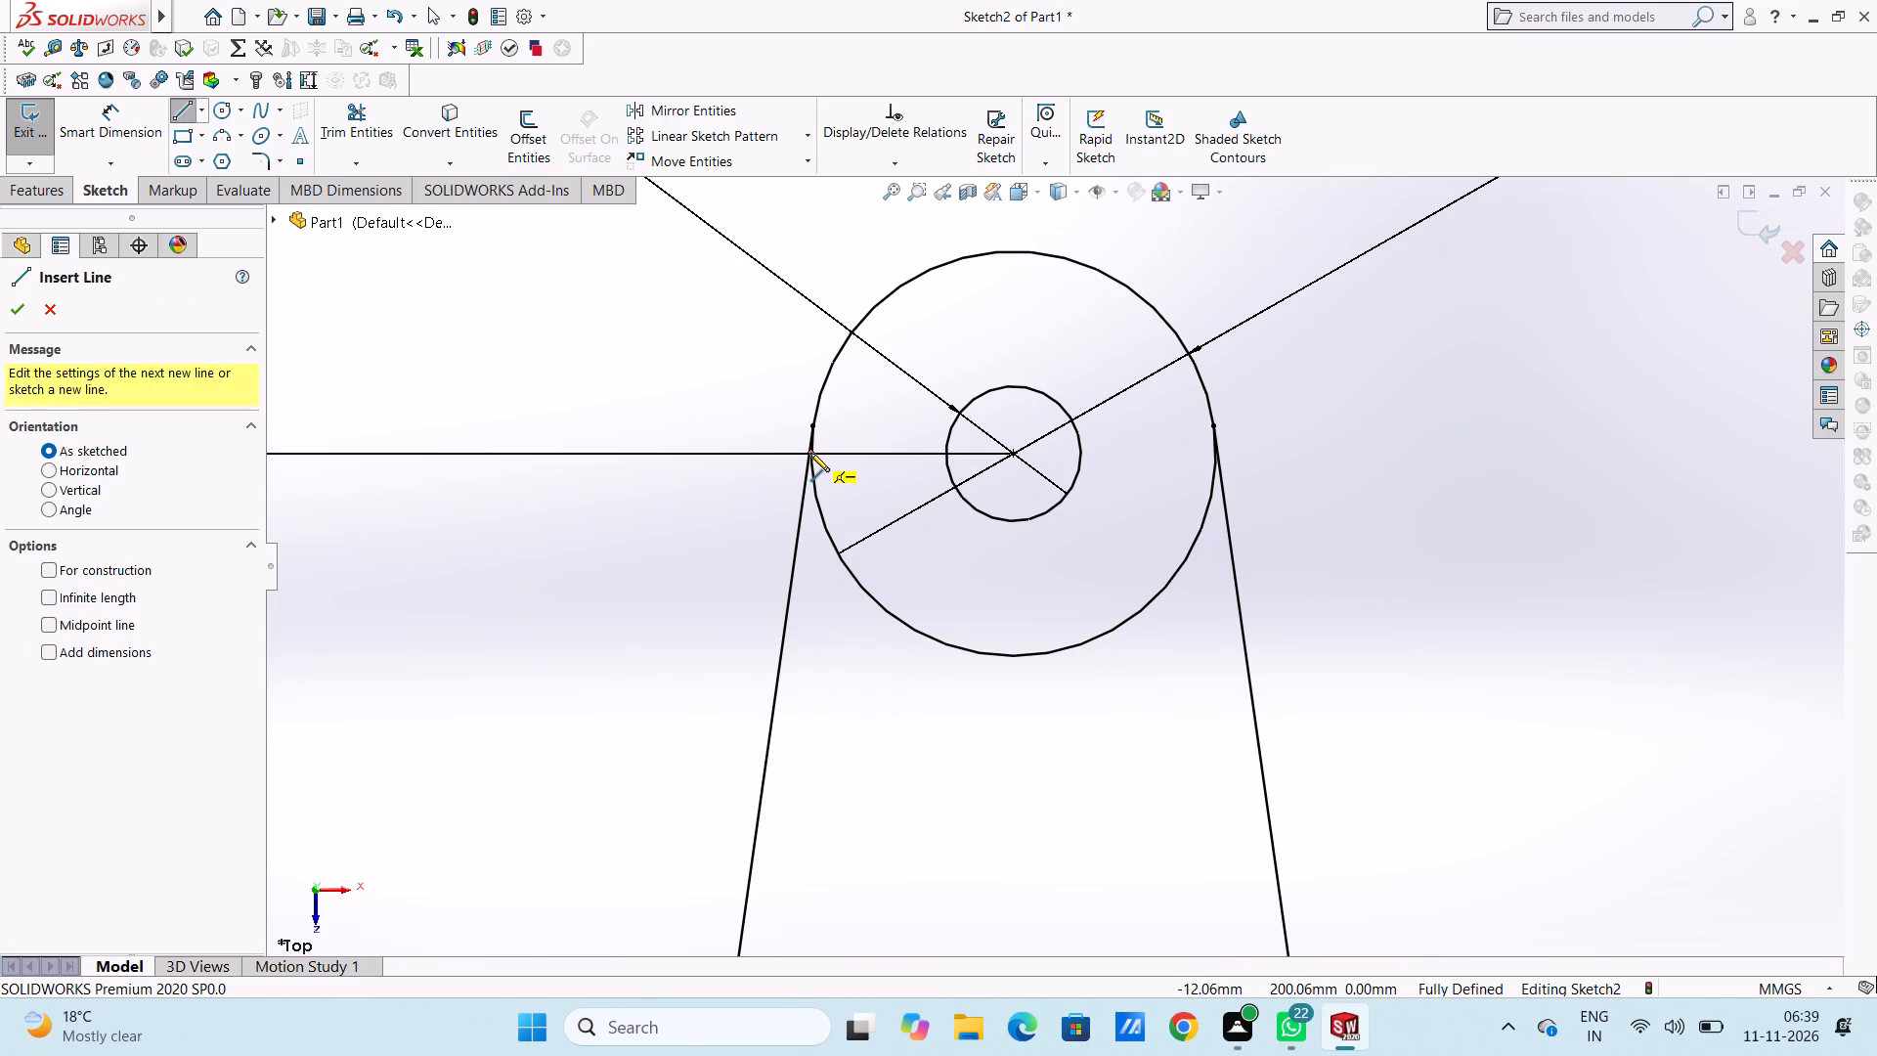
{"action": "left_click", "coordinate": [810, 453]}
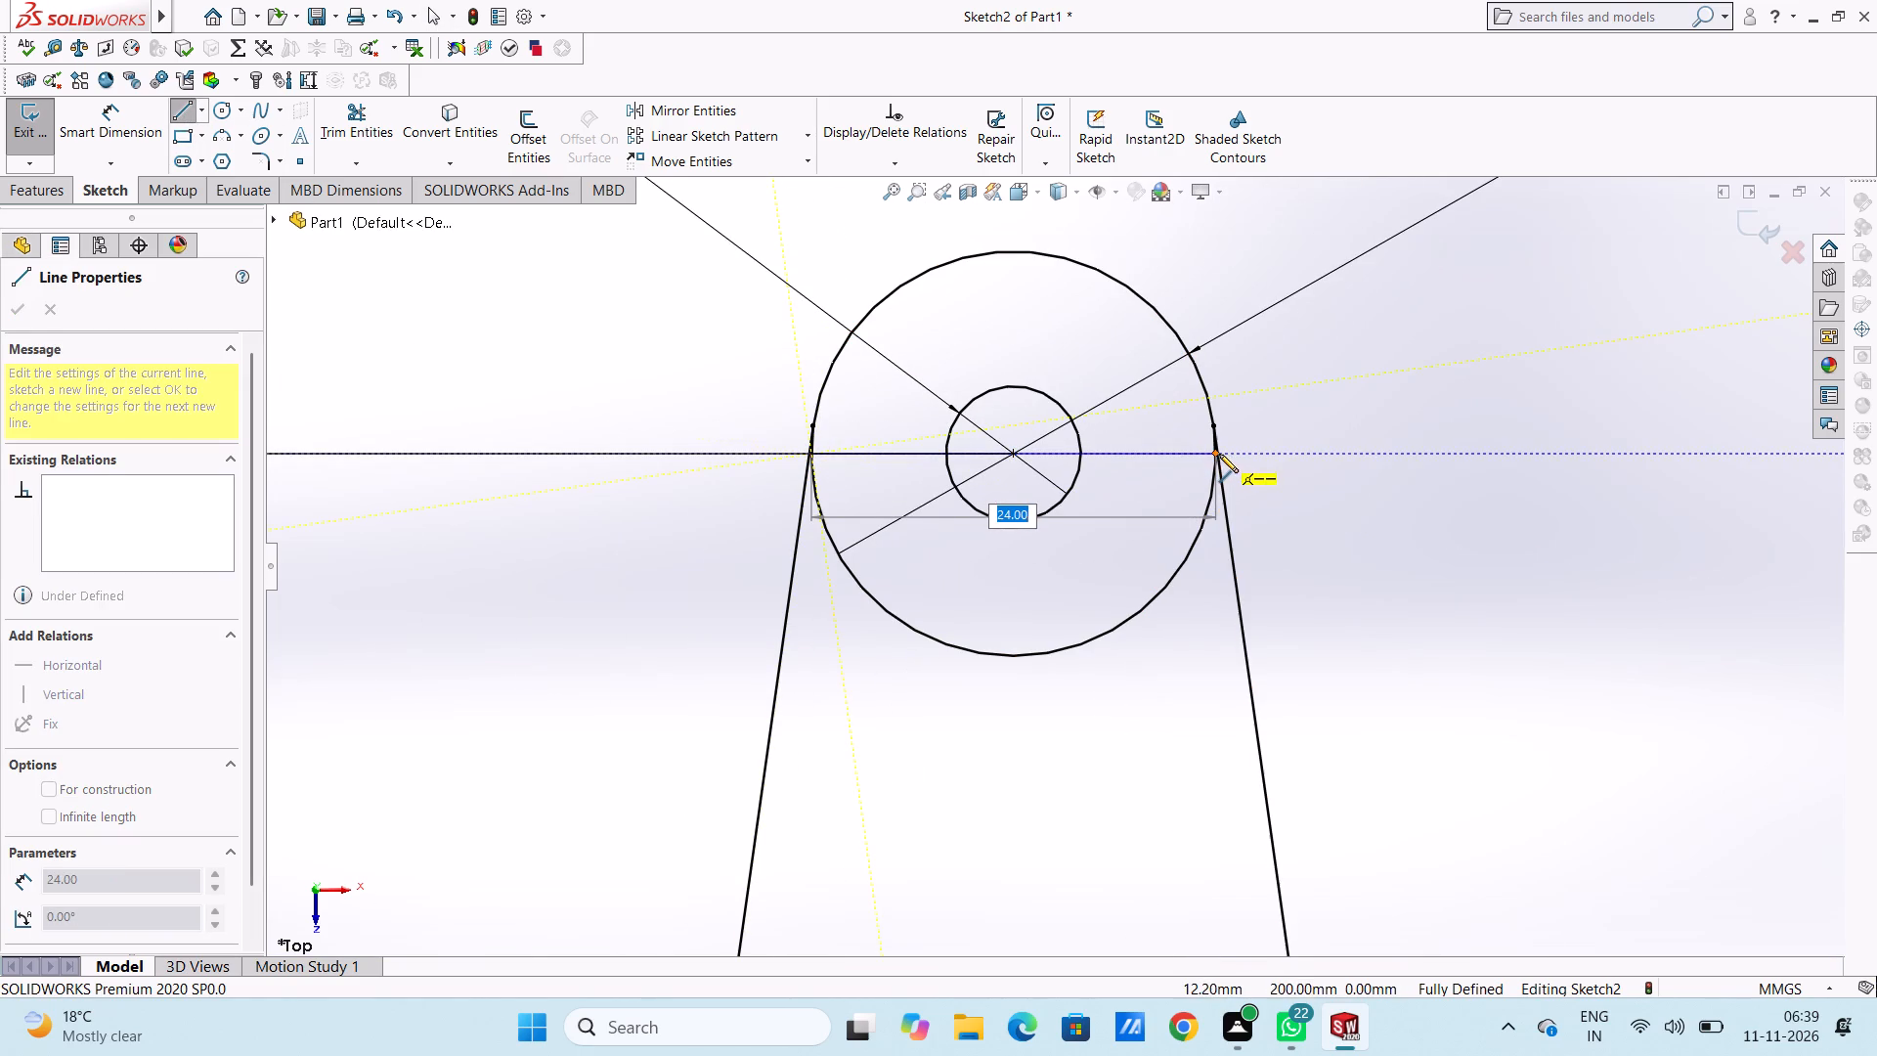
{"action": "left_click", "coordinate": [1218, 454]}
{"action": "right_click", "coordinate": [1318, 382]}
{"action": "left_click", "coordinate": [1355, 398]}
{"action": "left_click", "coordinate": [1338, 398]}
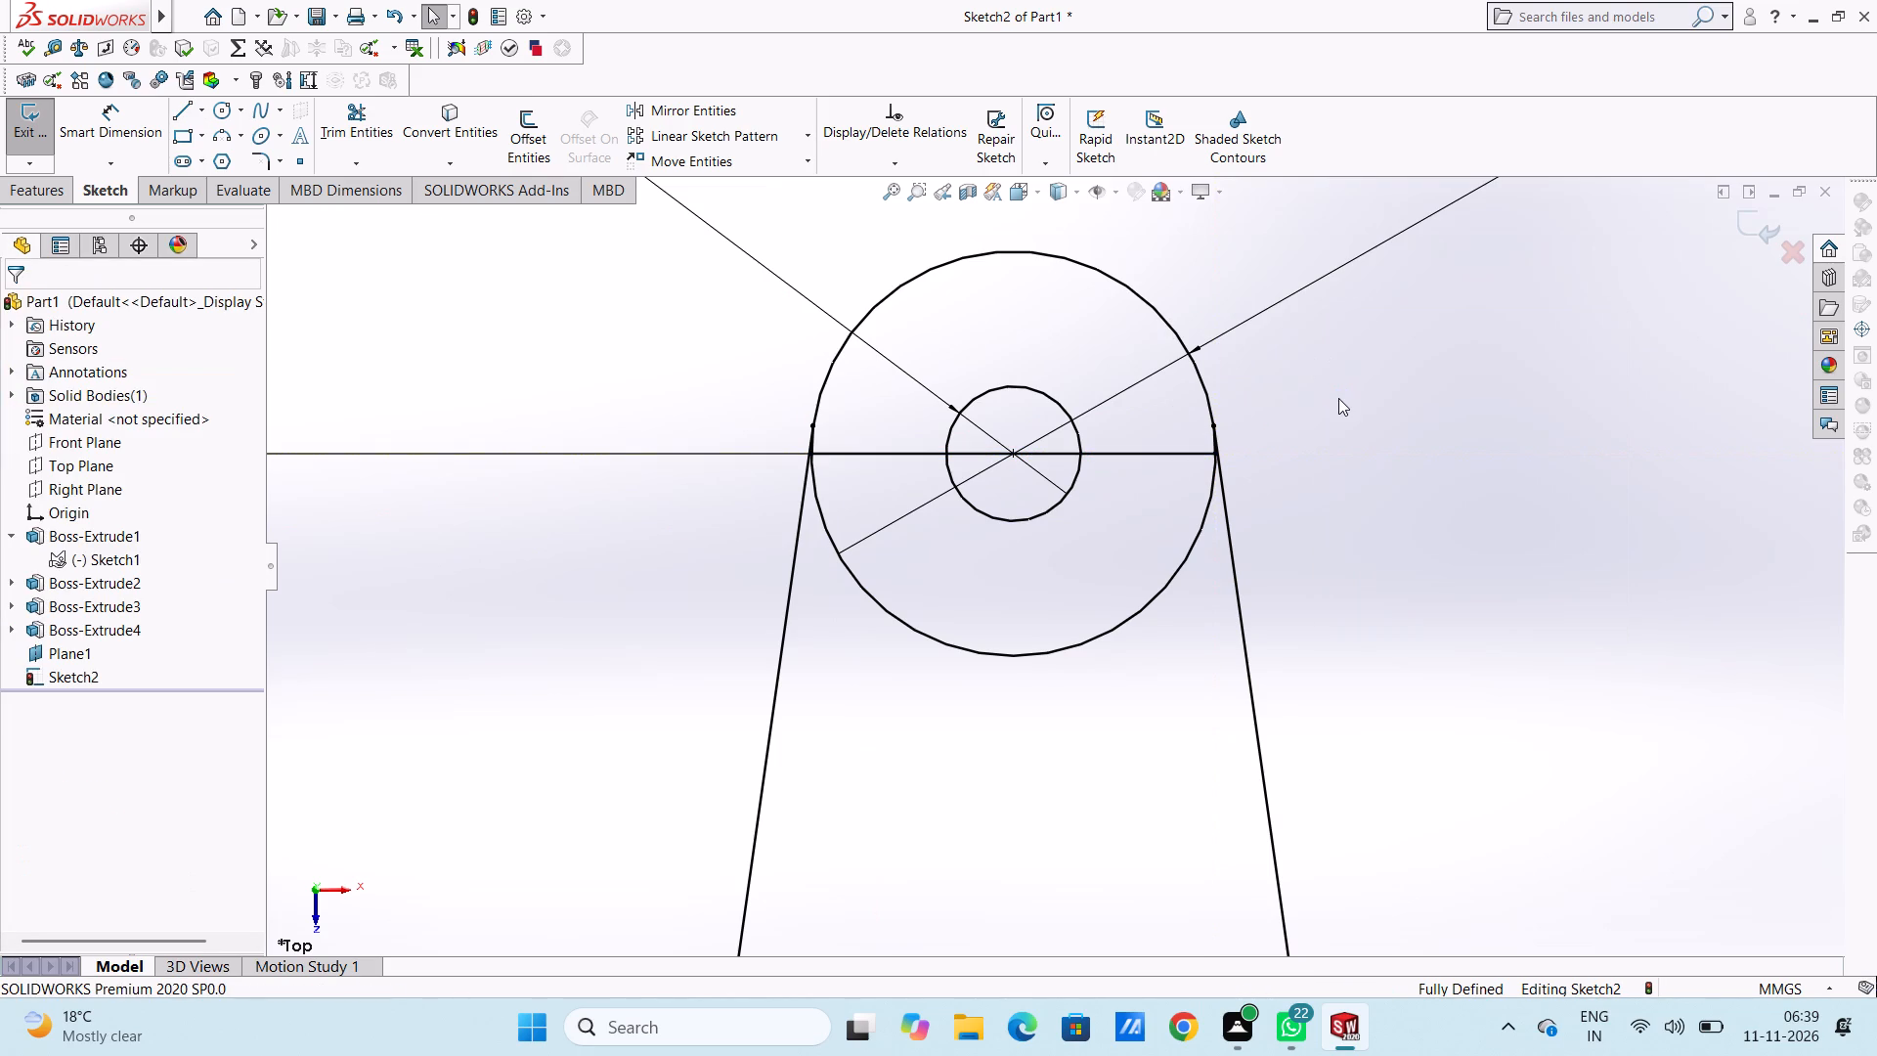
Offset the circle's horizontal centre line 36 mm downward, toward the boss.
{"action": "left_click", "coordinate": [512, 138]}
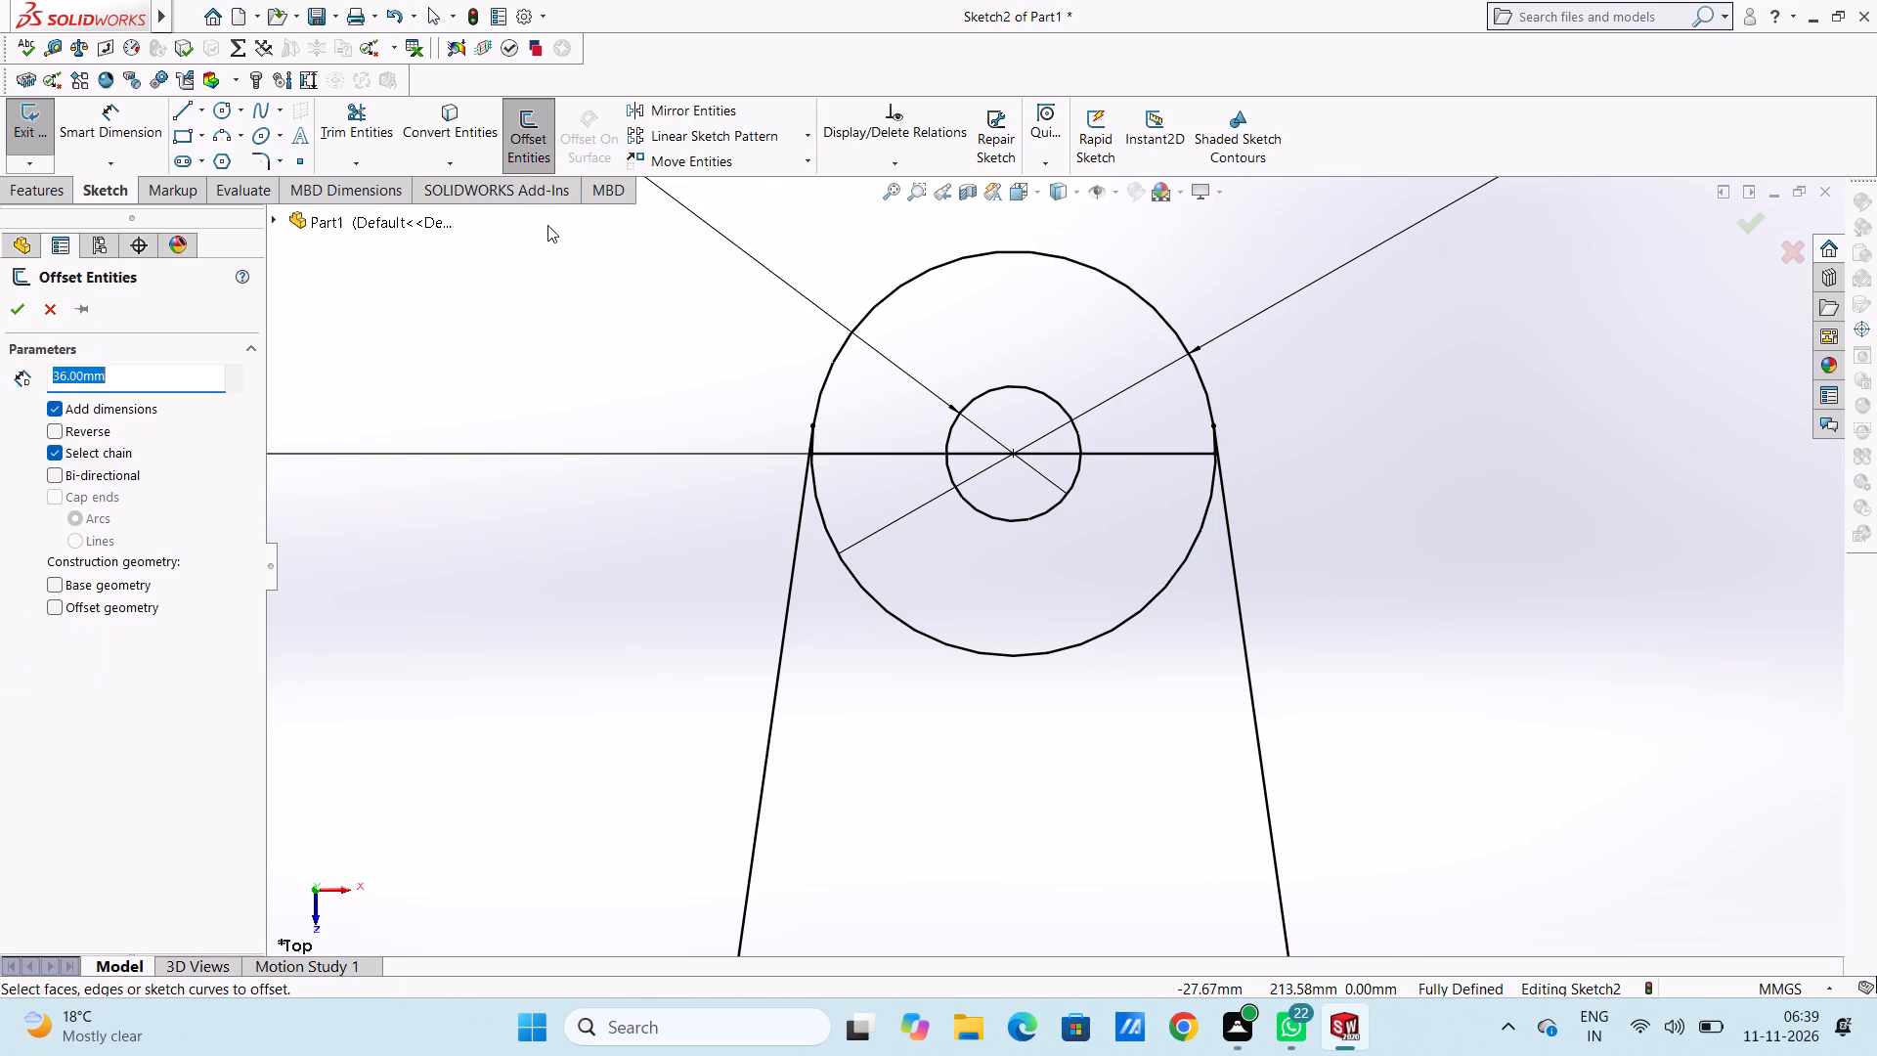
{"action": "left_click", "coordinate": [1126, 453]}
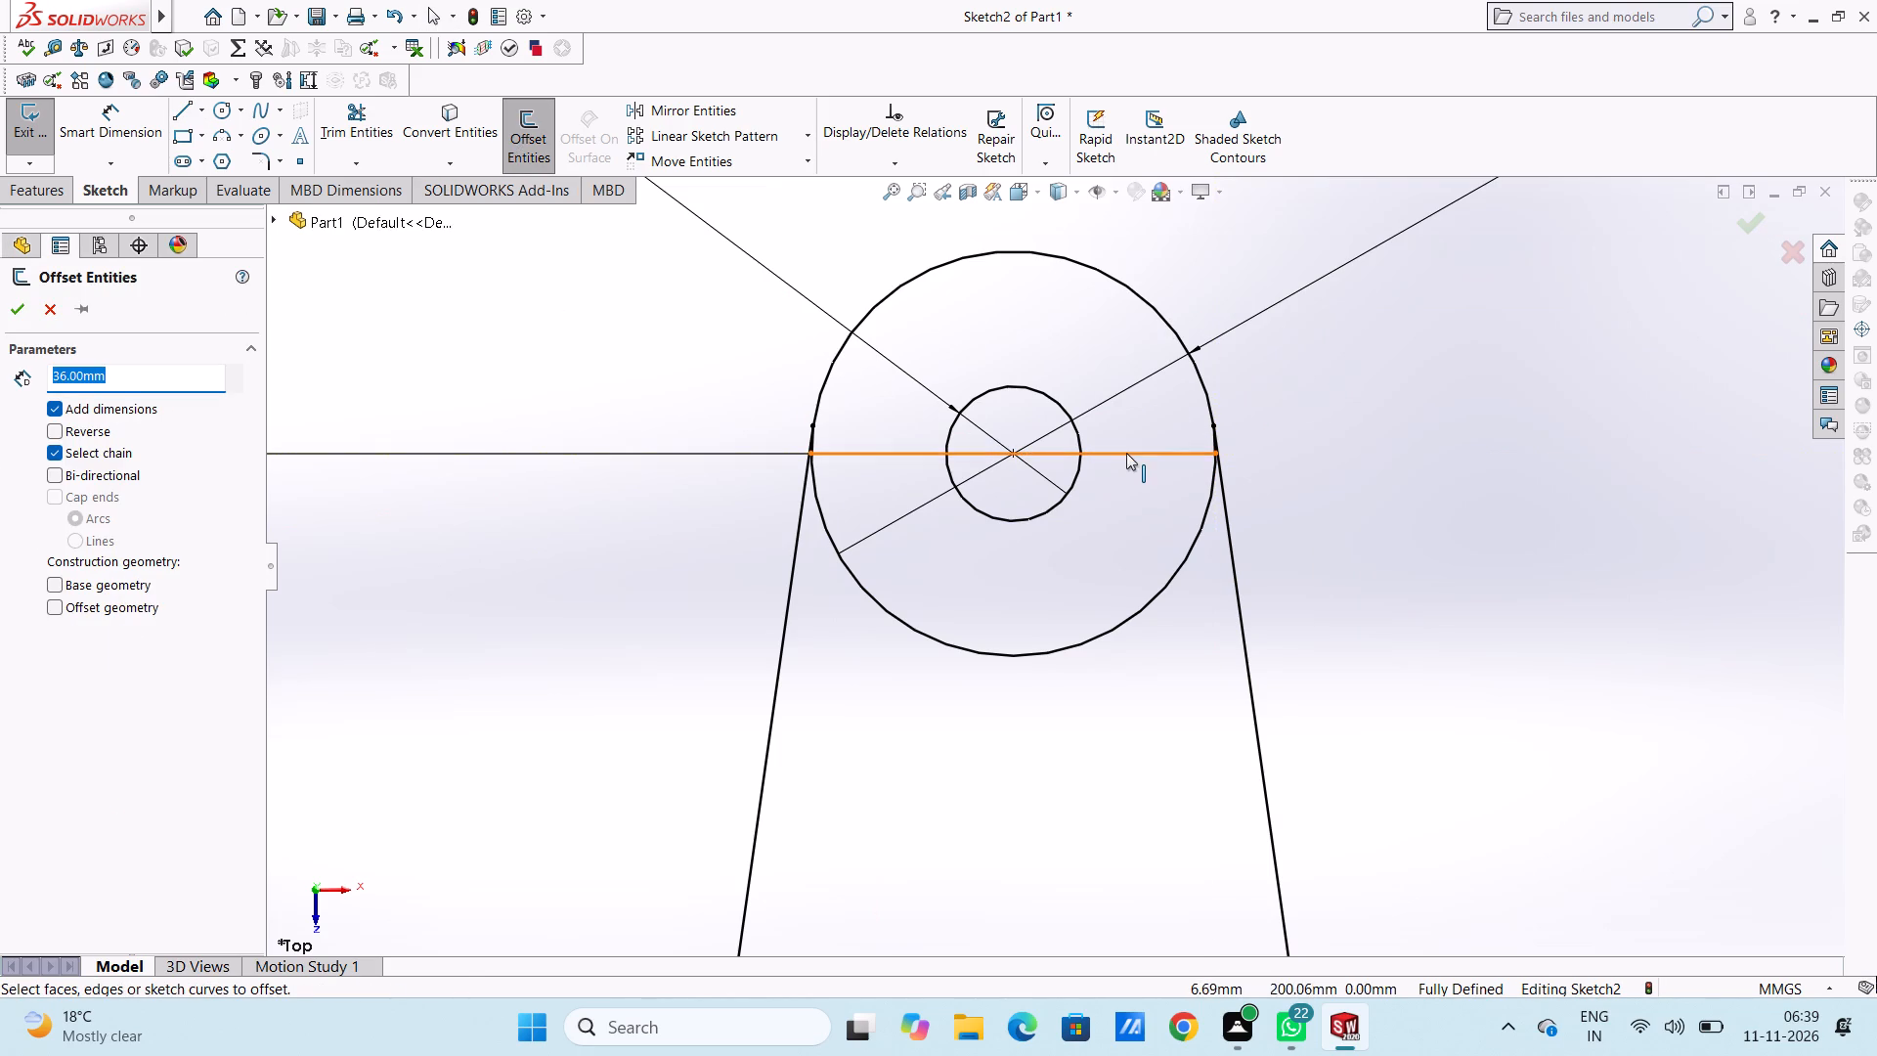
{"action": "scroll", "coordinate": [1131, 529], "scroll_direction": "up", "scroll_amount": 11}
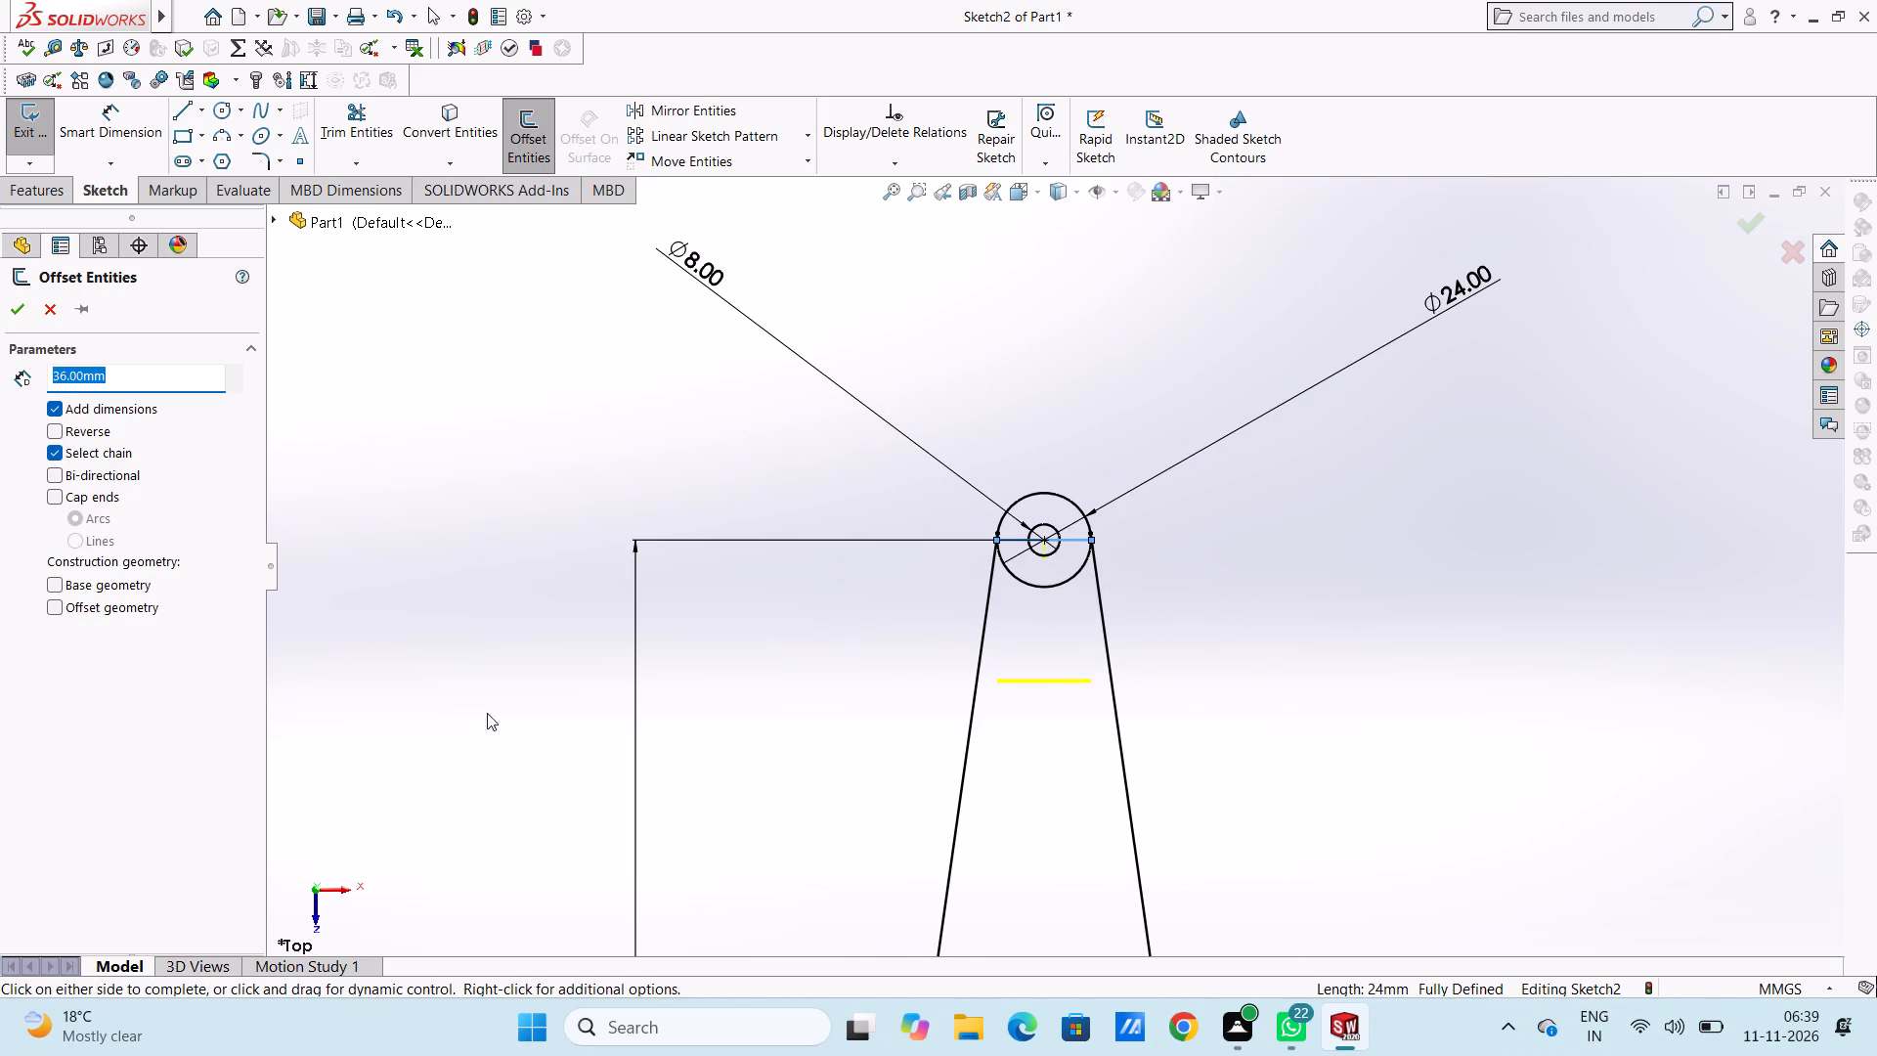
{"action": "left_click", "coordinate": [7, 308]}
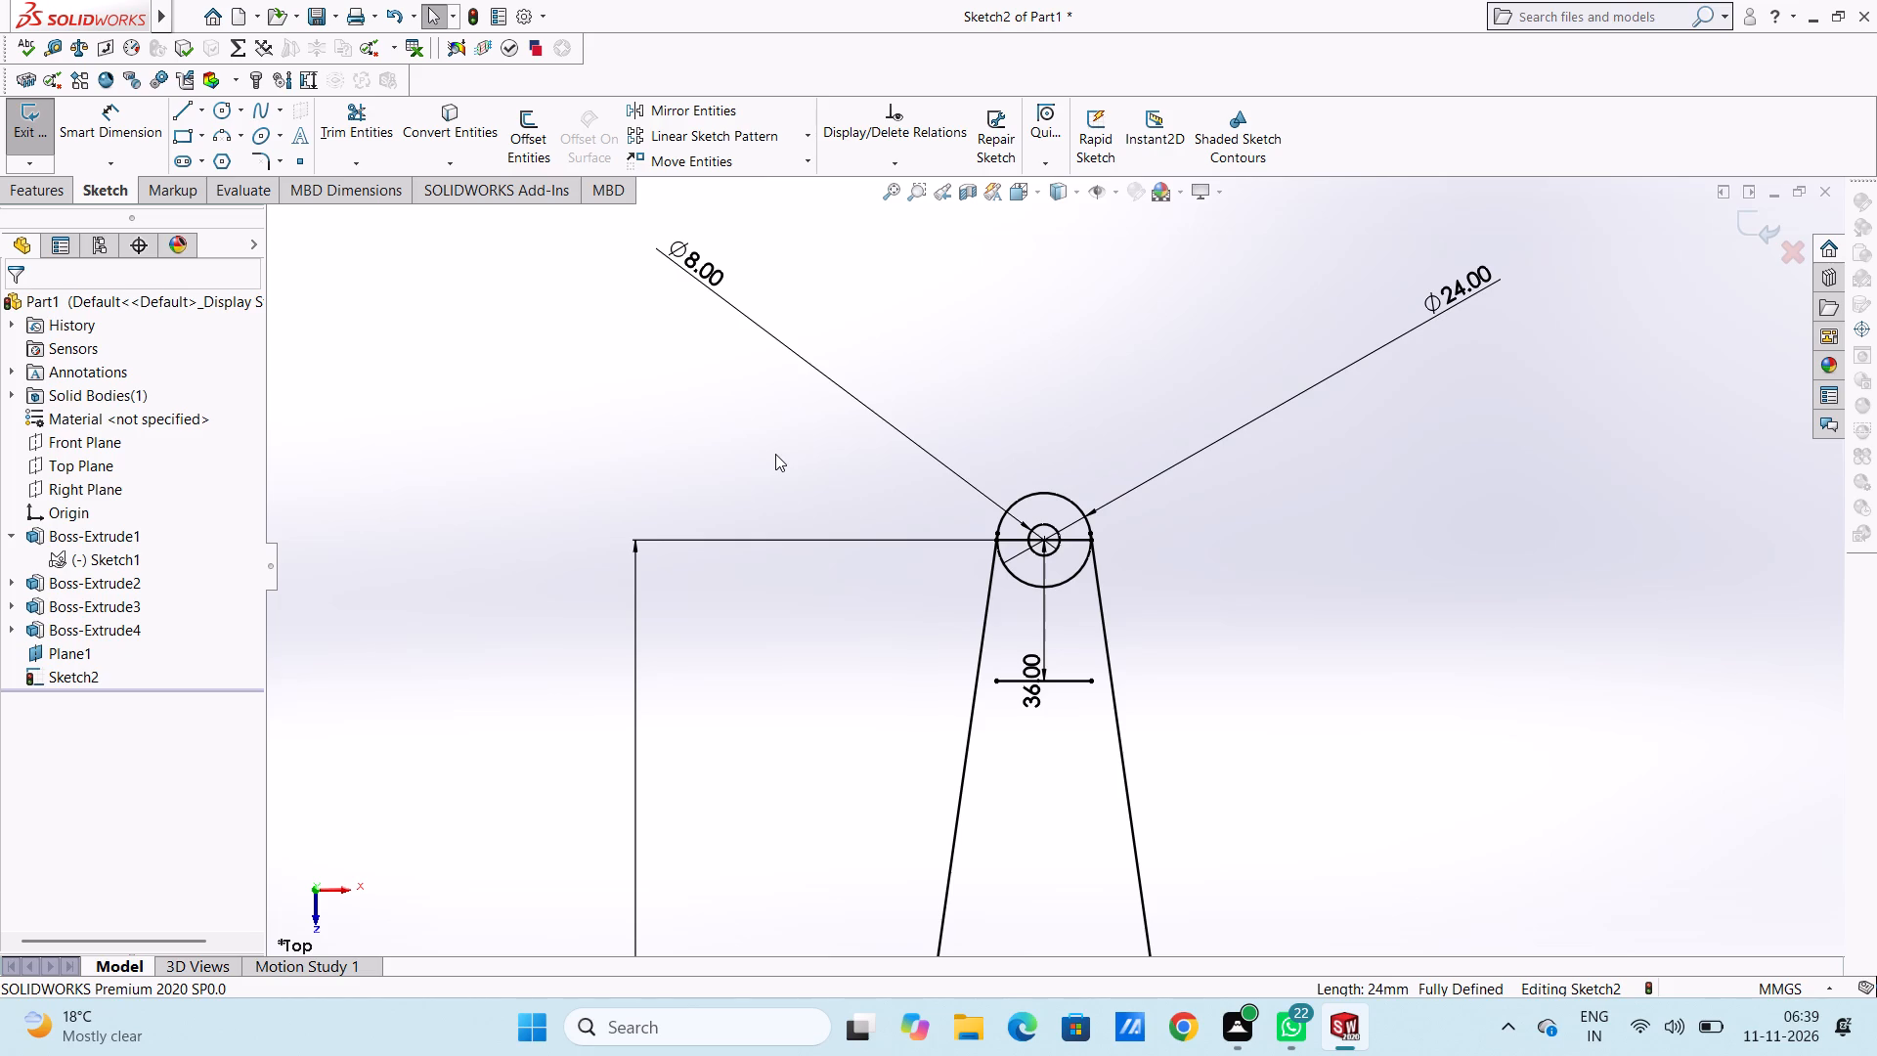
Offset the arm's left outline, the slanted line and the vertical line below it, 5 mm inward.
{"action": "scroll", "coordinate": [1129, 744], "scroll_direction": "up", "scroll_amount": 5}
{"action": "scroll", "coordinate": [1095, 735], "scroll_direction": "down", "scroll_amount": 3}
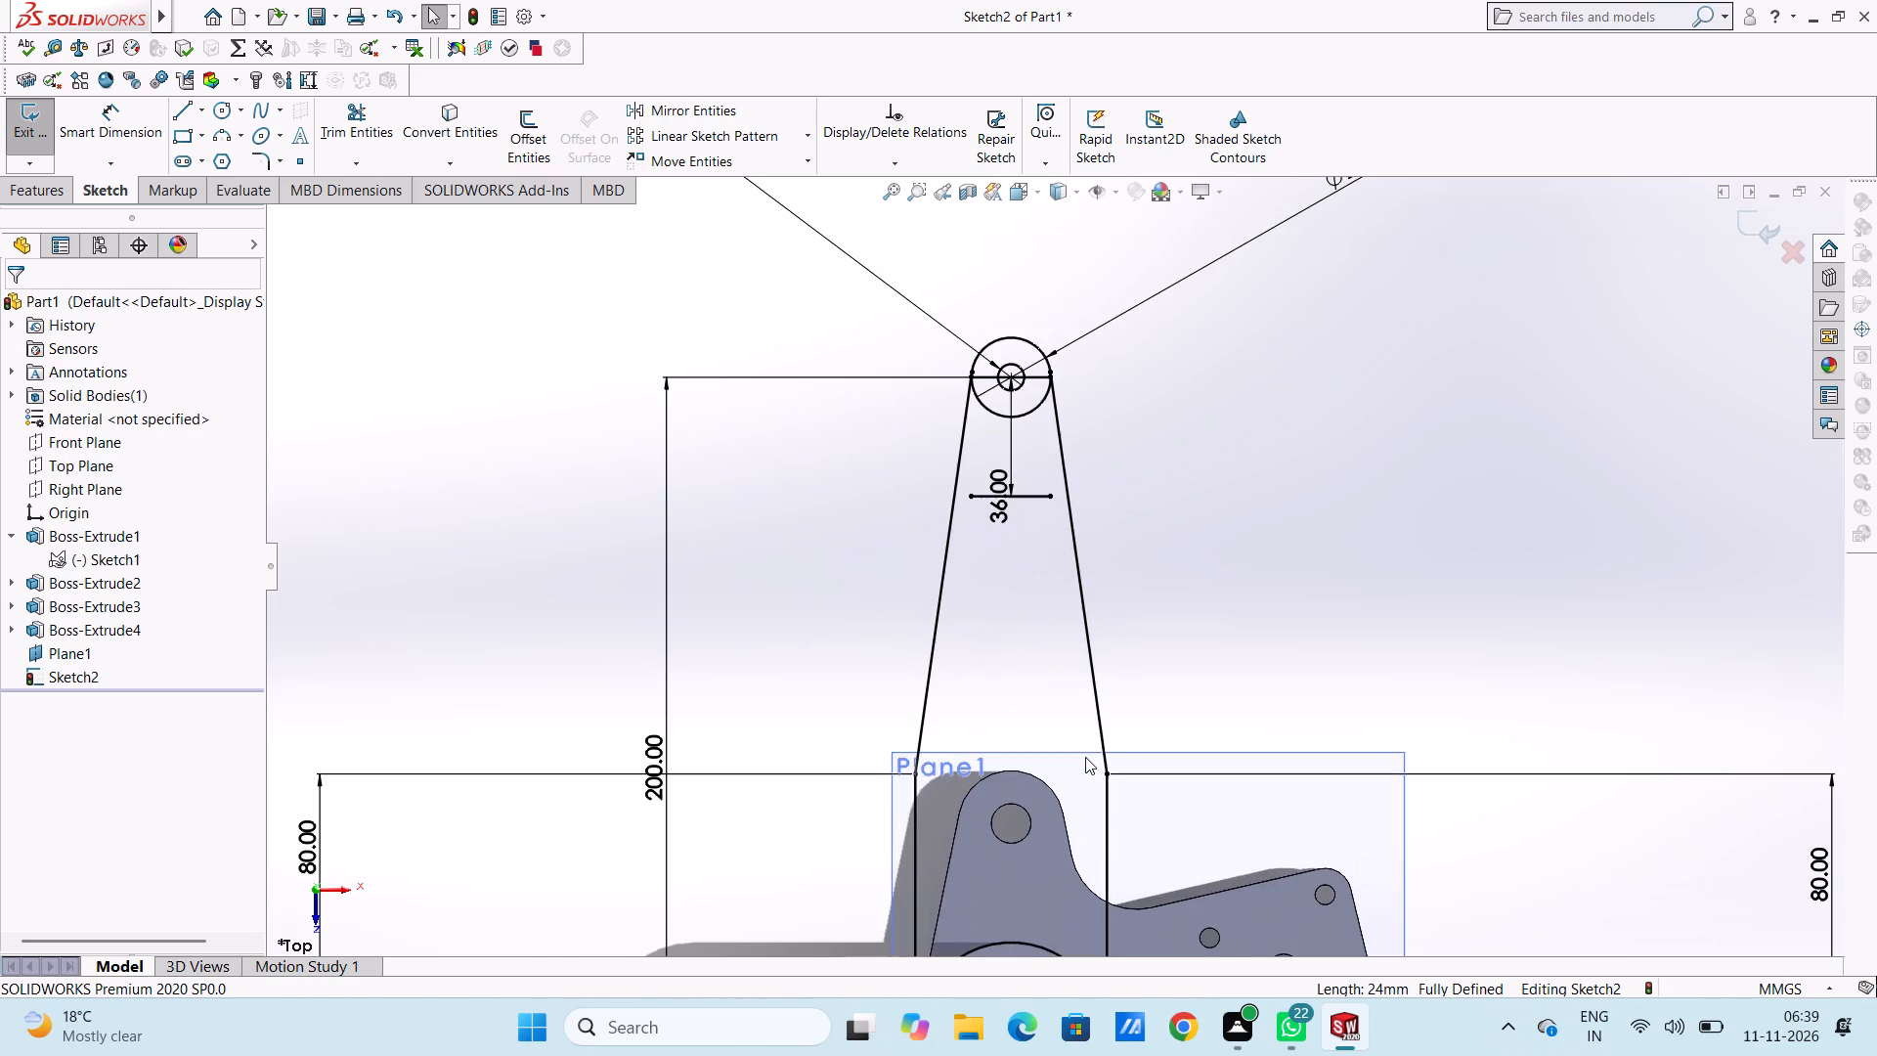
{"action": "scroll", "coordinate": [1085, 757], "scroll_direction": "up", "scroll_amount": 4}
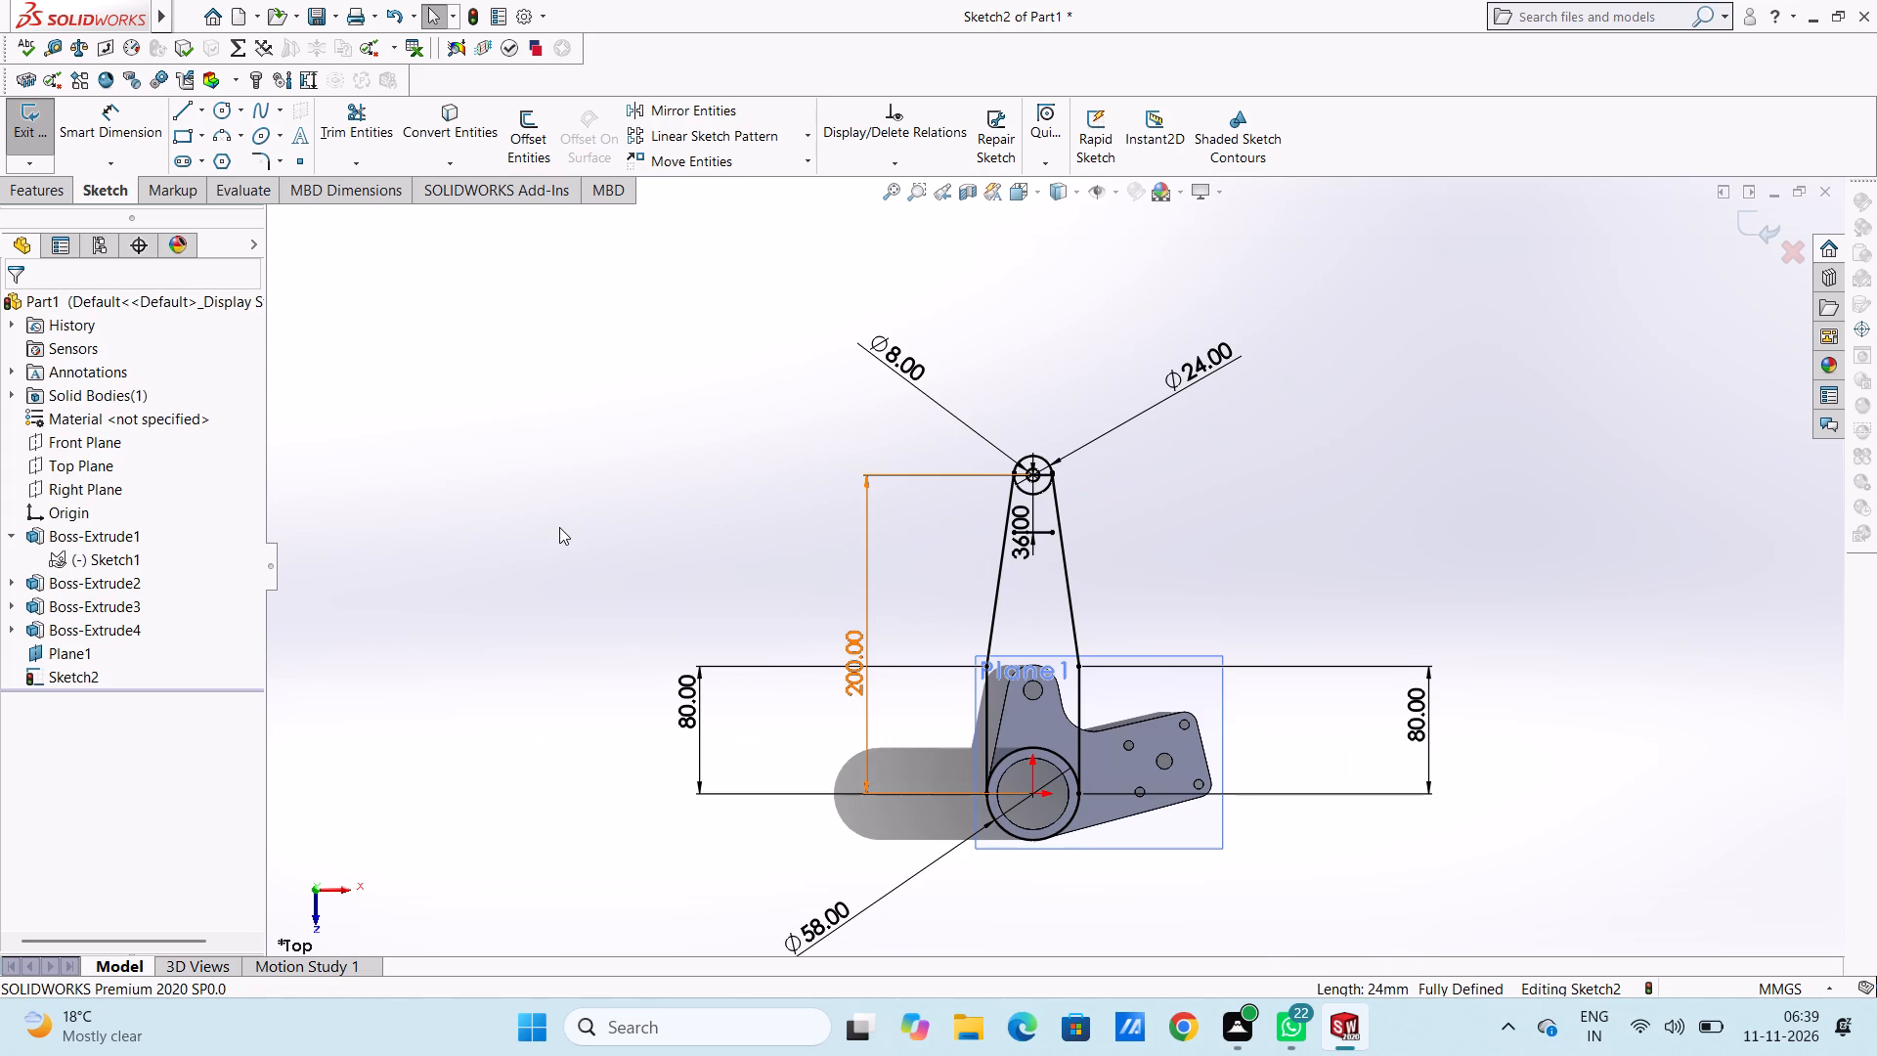
{"action": "left_click", "coordinate": [519, 120]}
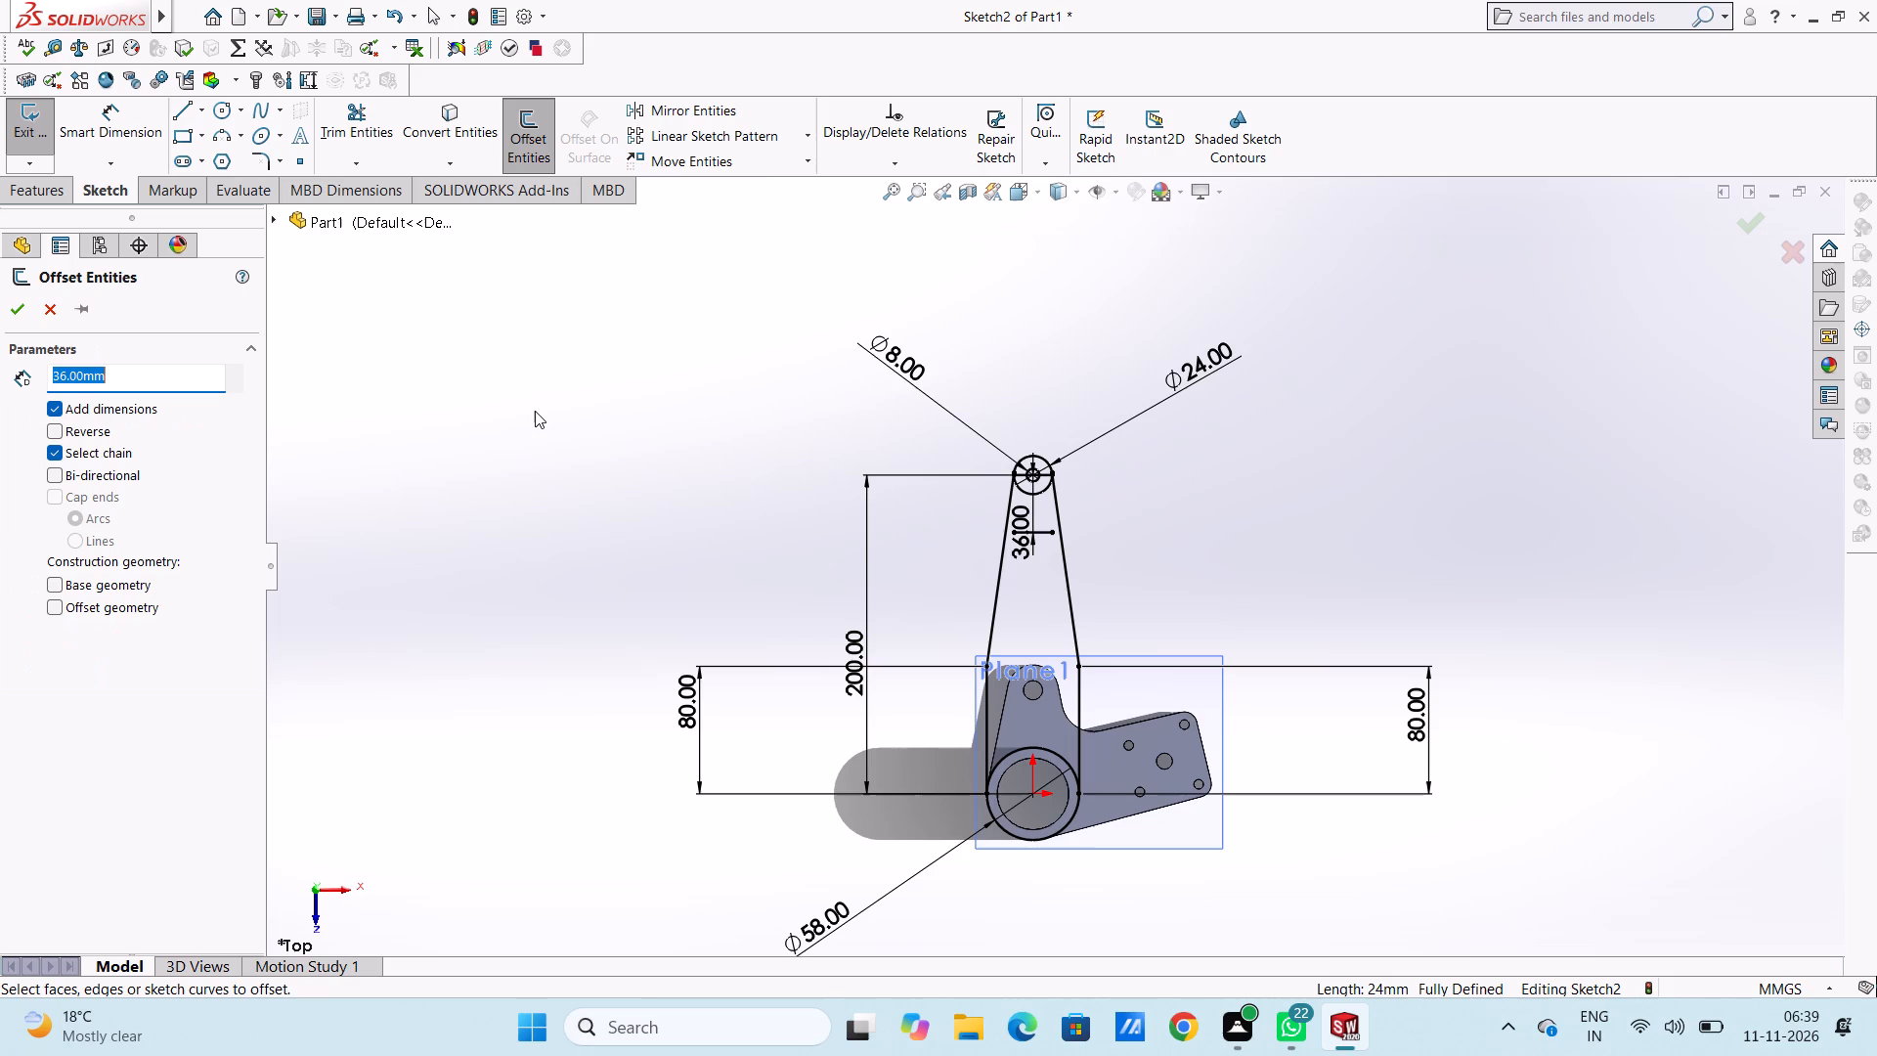
{"action": "key", "text": "5"}
{"action": "key", "text": "Return"}
{"action": "scroll", "coordinate": [1017, 594], "scroll_direction": "down", "scroll_amount": 3}
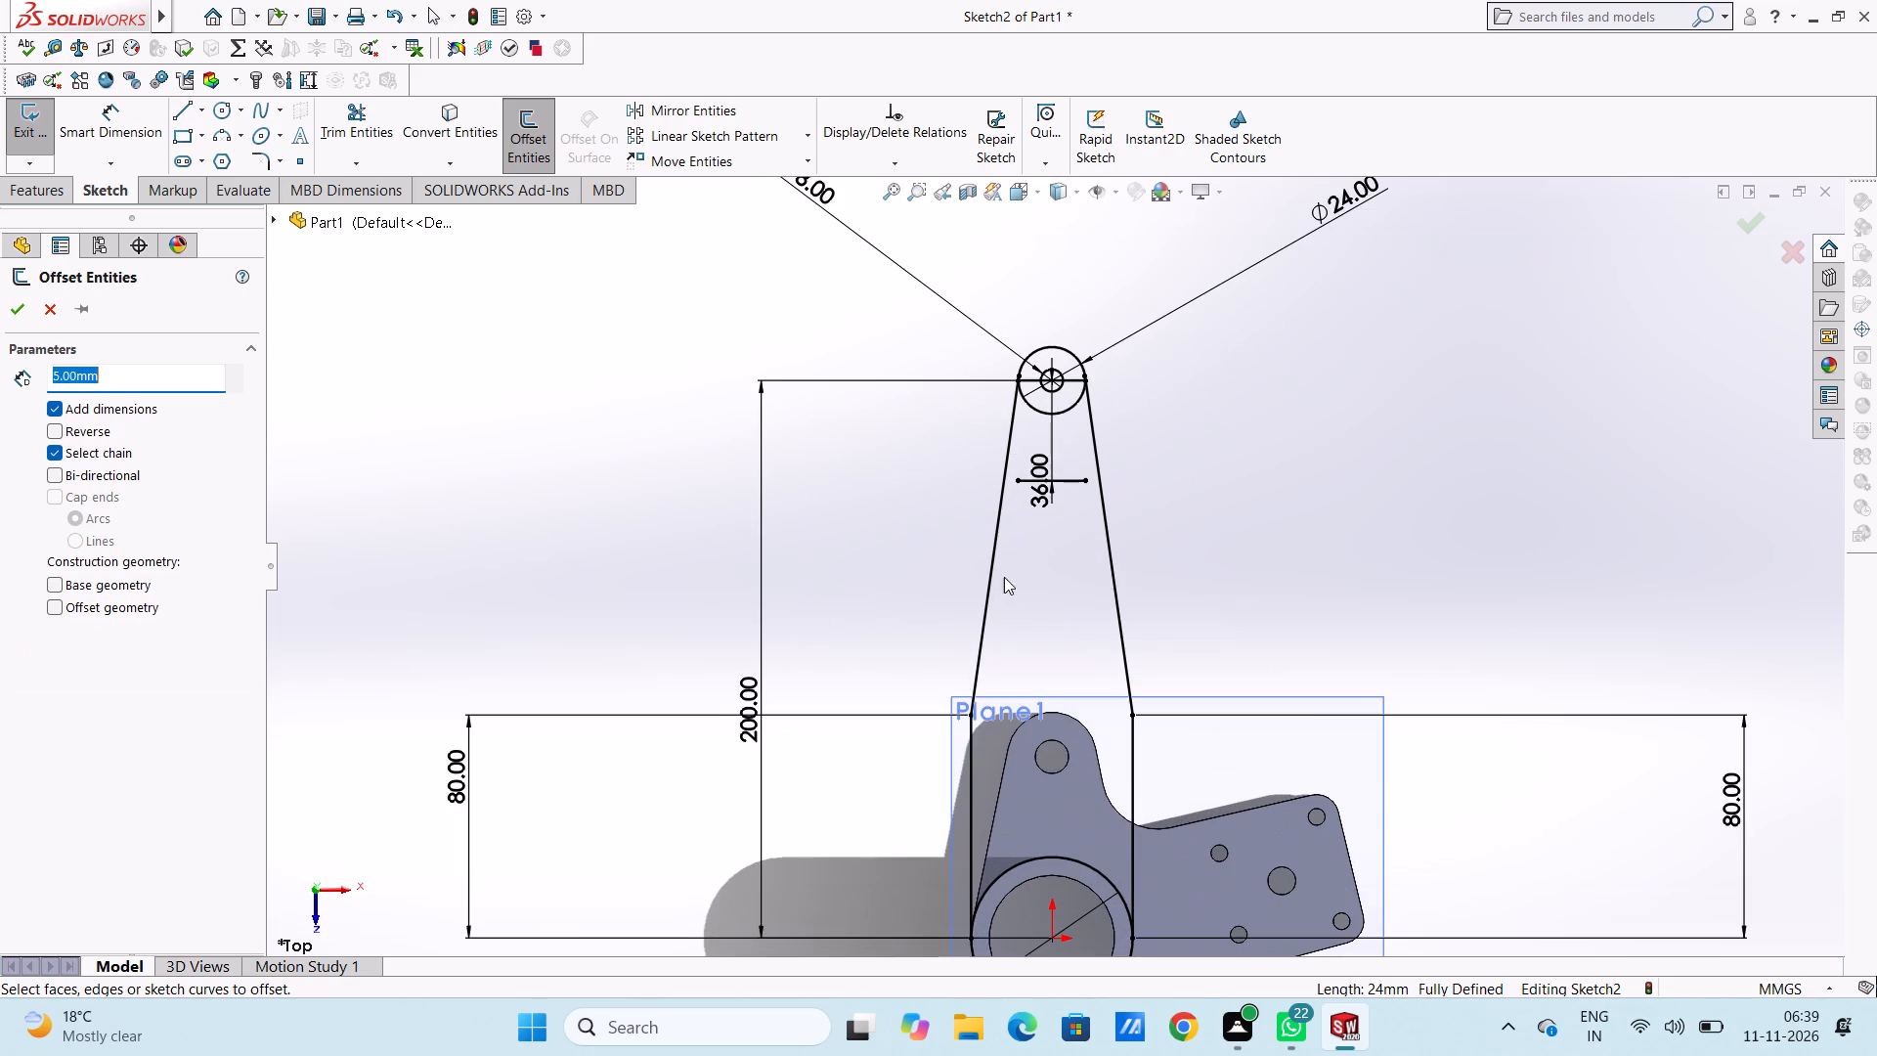
{"action": "left_click", "coordinate": [992, 579]}
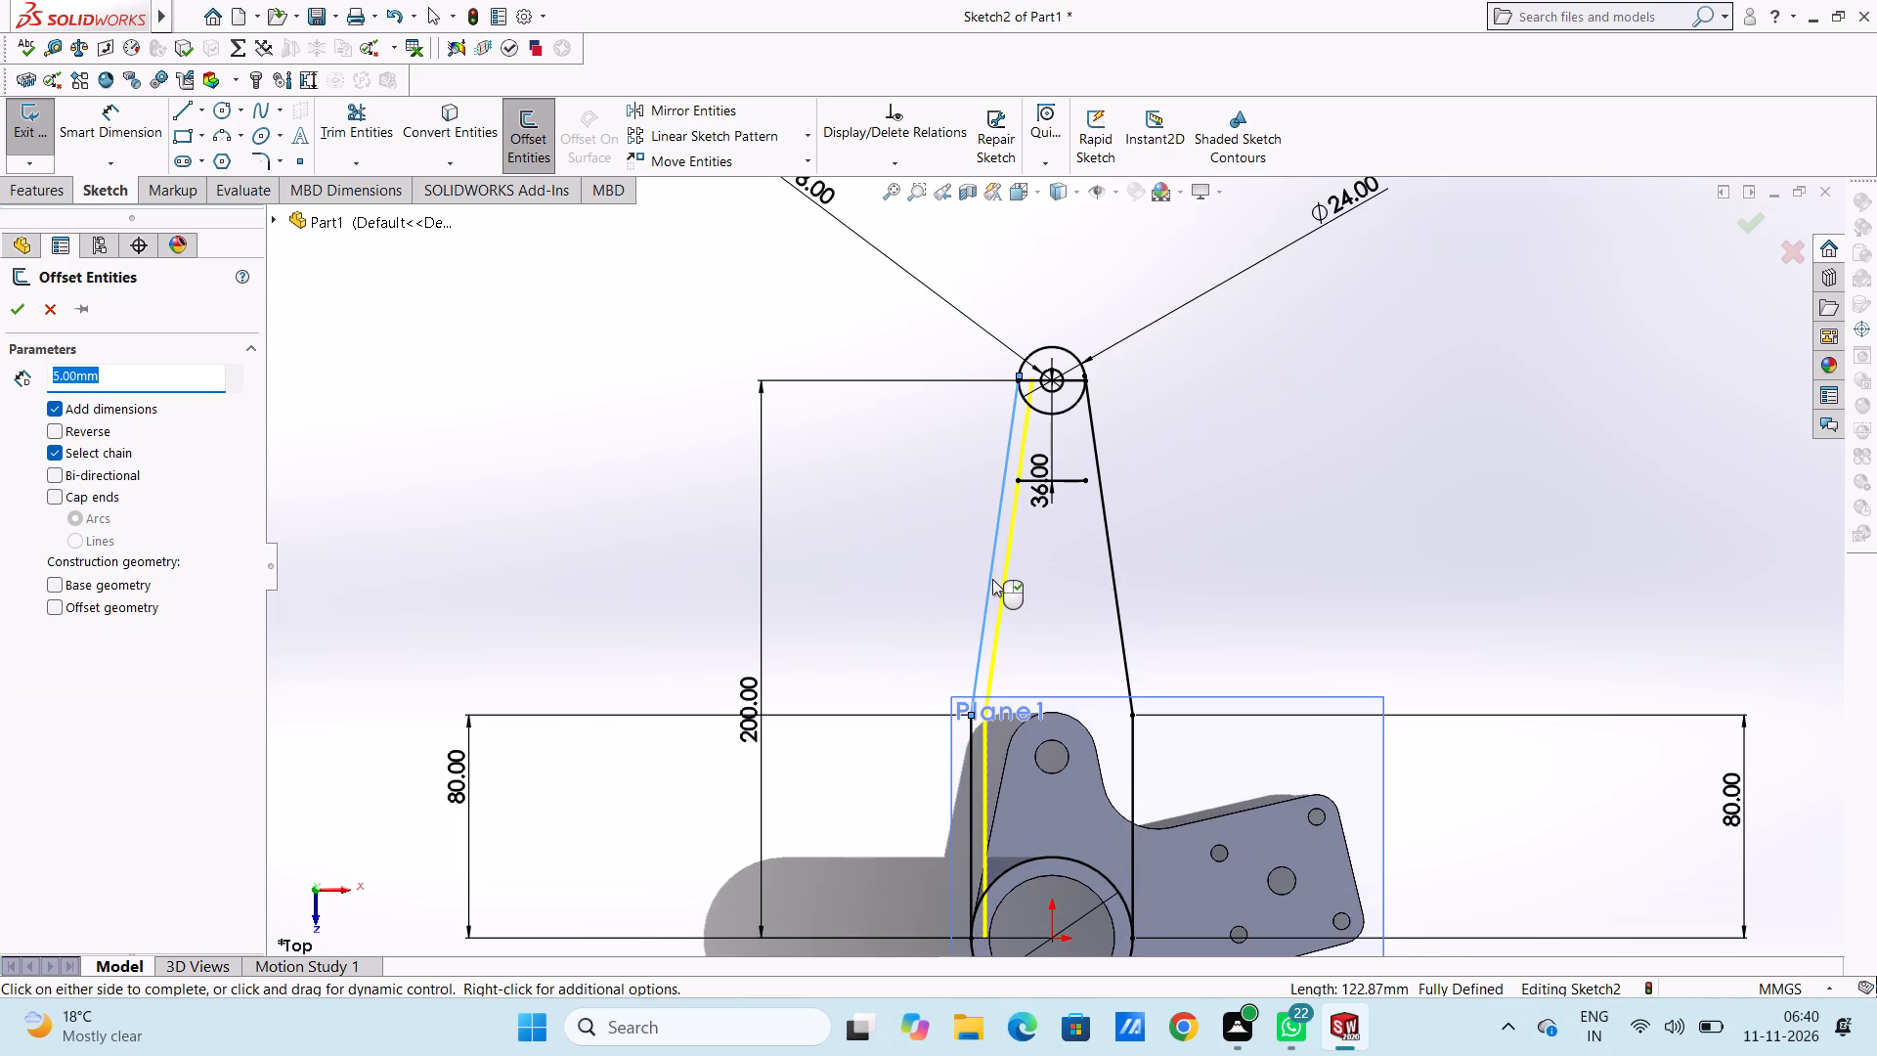
{"action": "left_click", "coordinate": [1113, 567]}
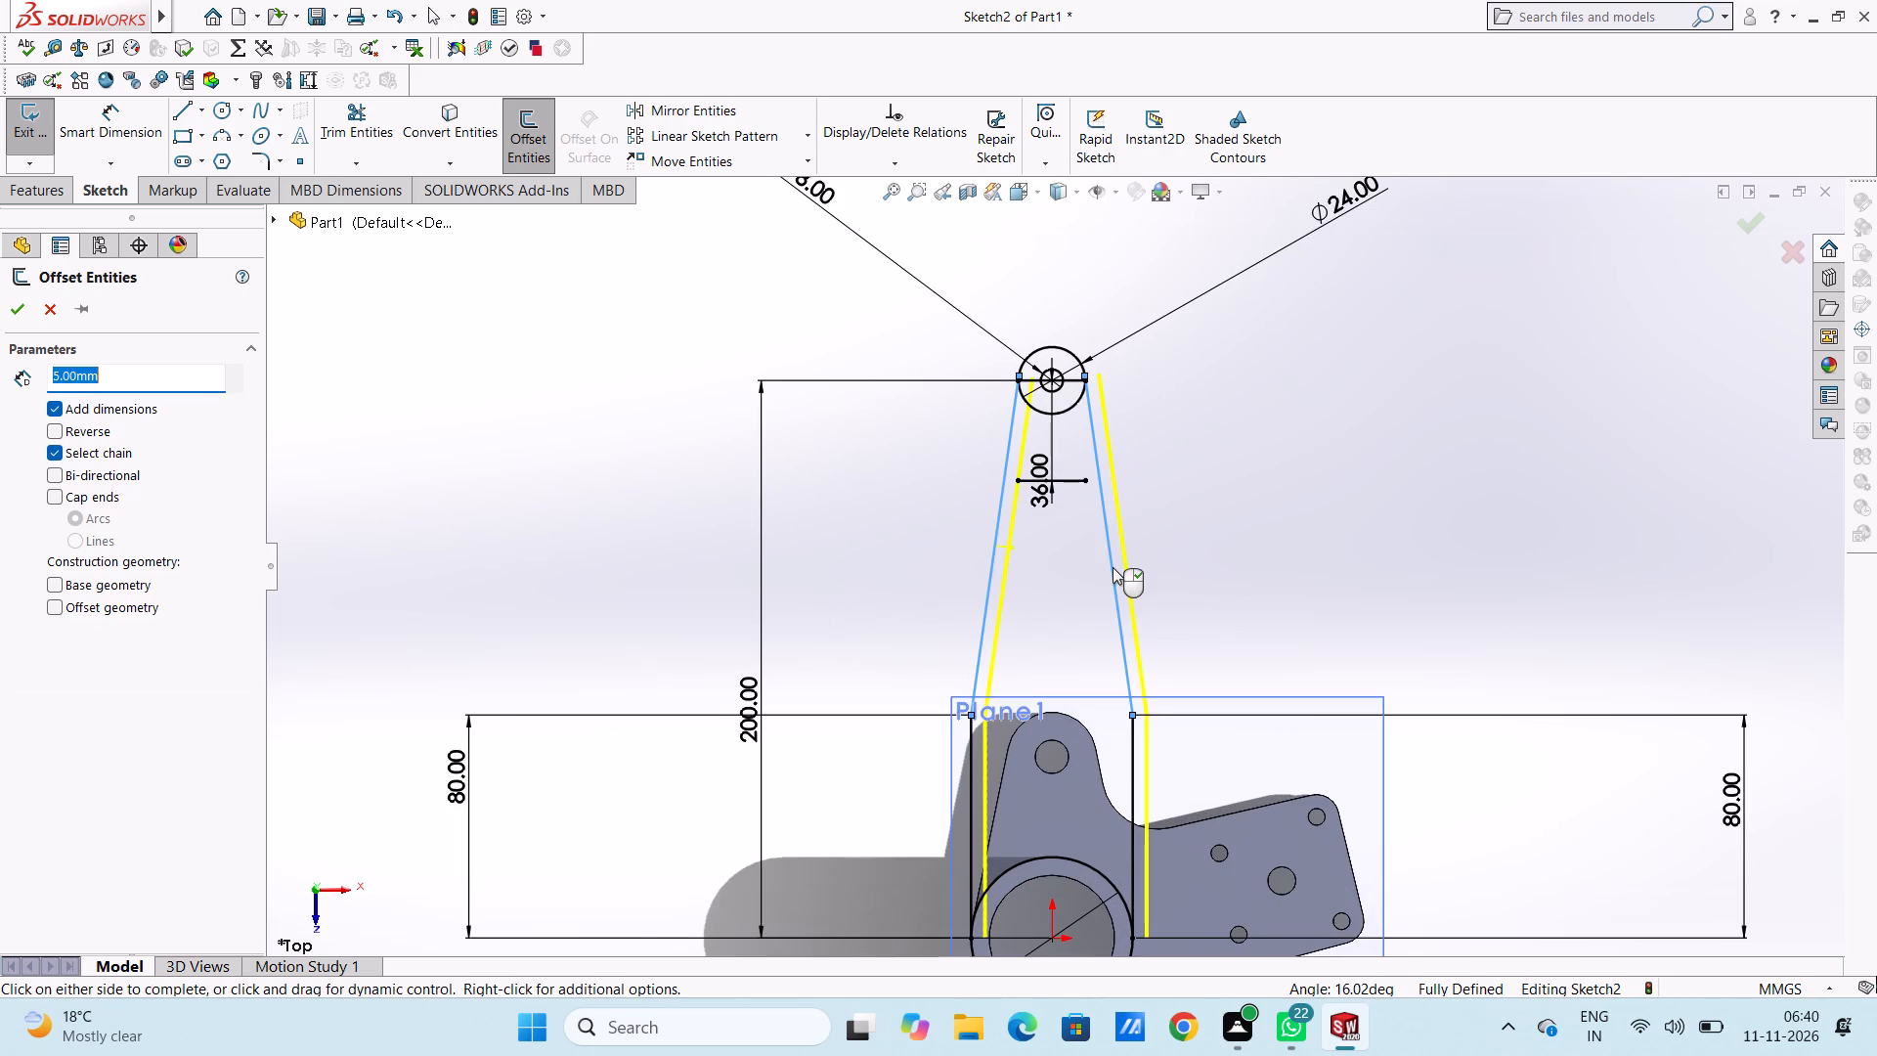
{"action": "left_click", "coordinate": [1113, 567]}
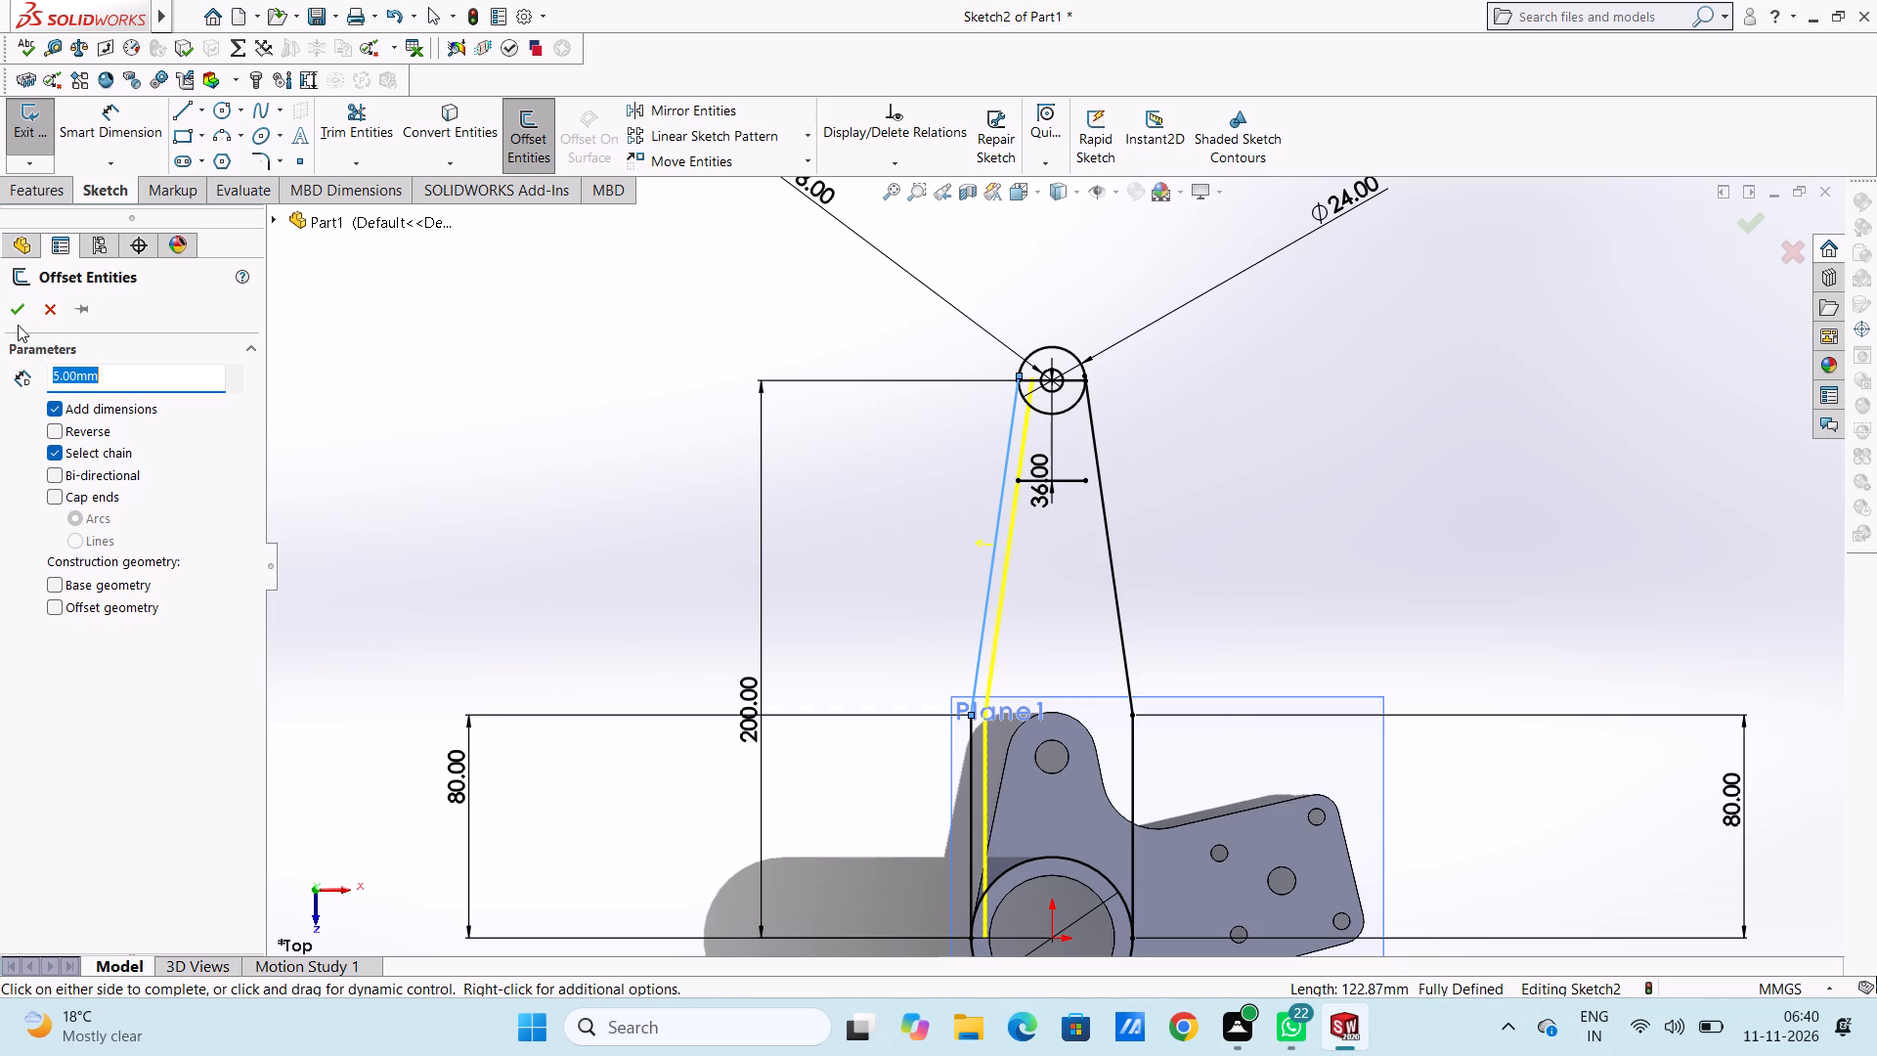
{"action": "left_click", "coordinate": [18, 318]}
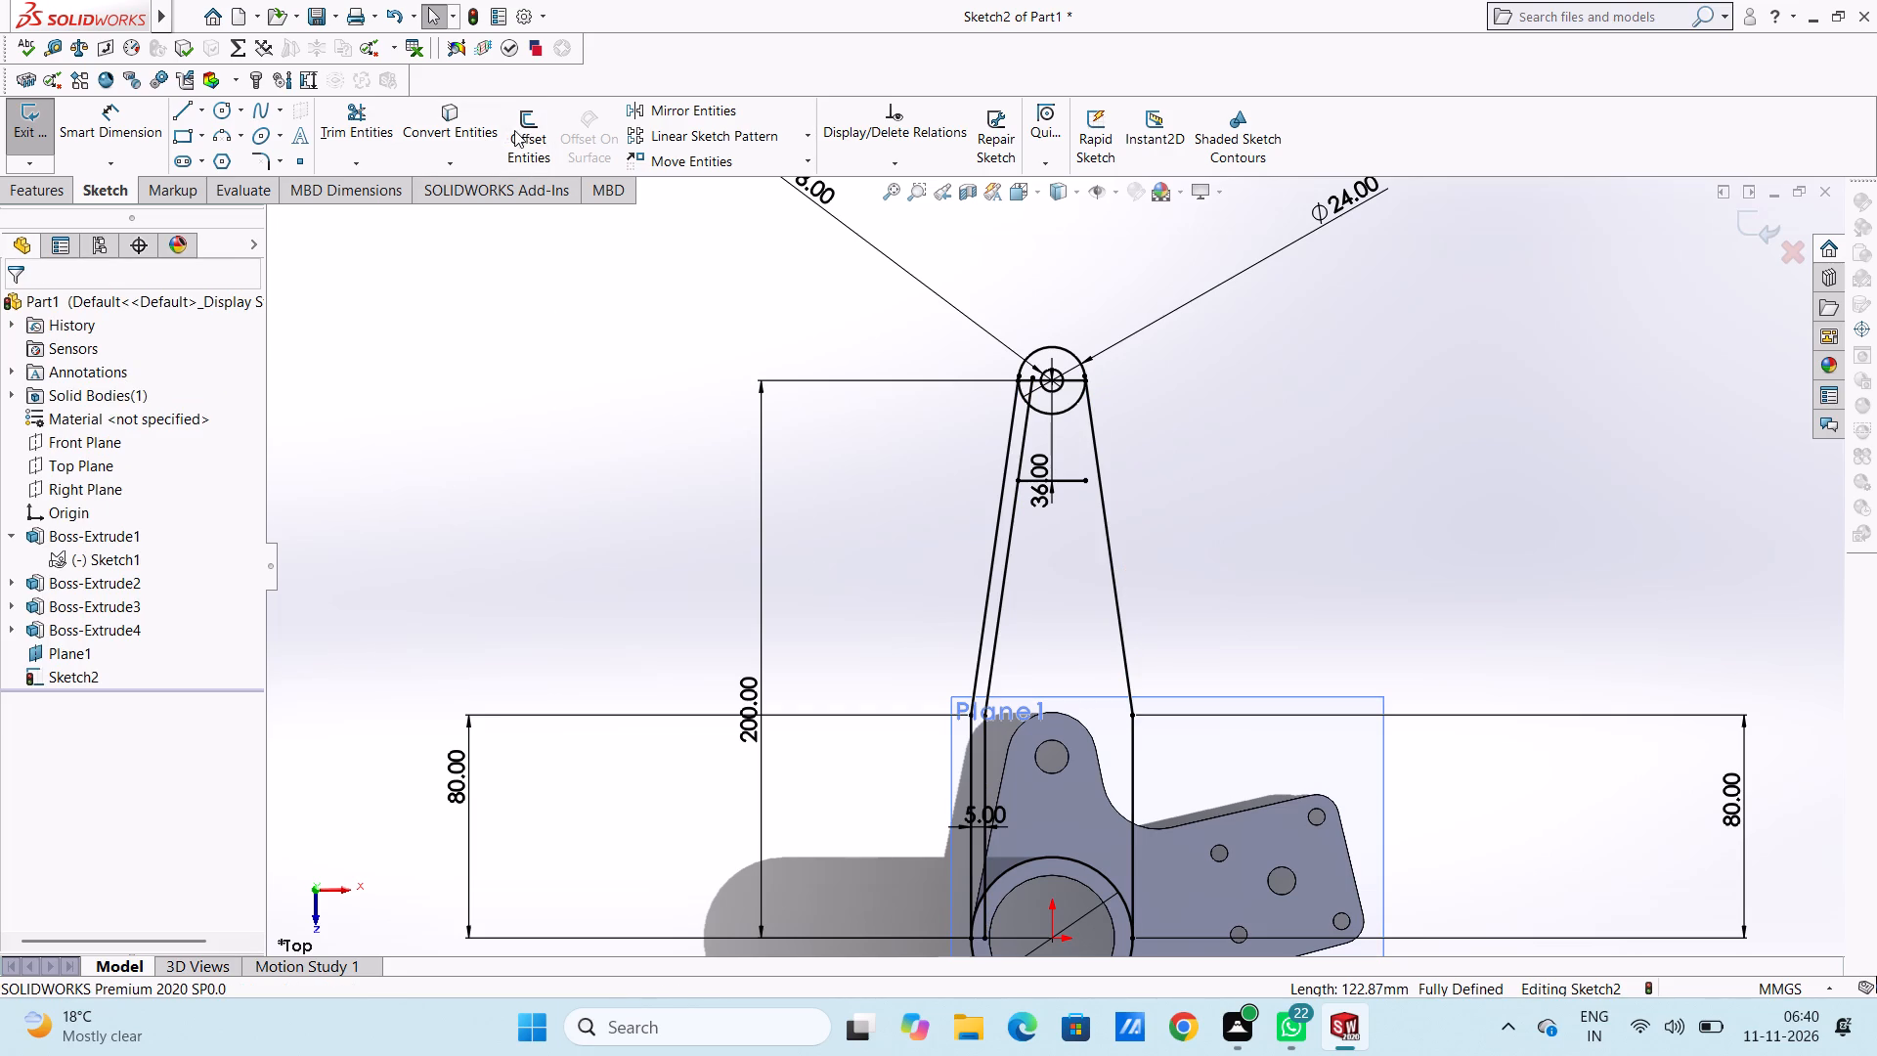
Offset the arm's right slanted and vertical line chain 5 mm inward by reversing the offset direction.
{"action": "left_click", "coordinate": [517, 130]}
{"action": "left_click", "coordinate": [1110, 550]}
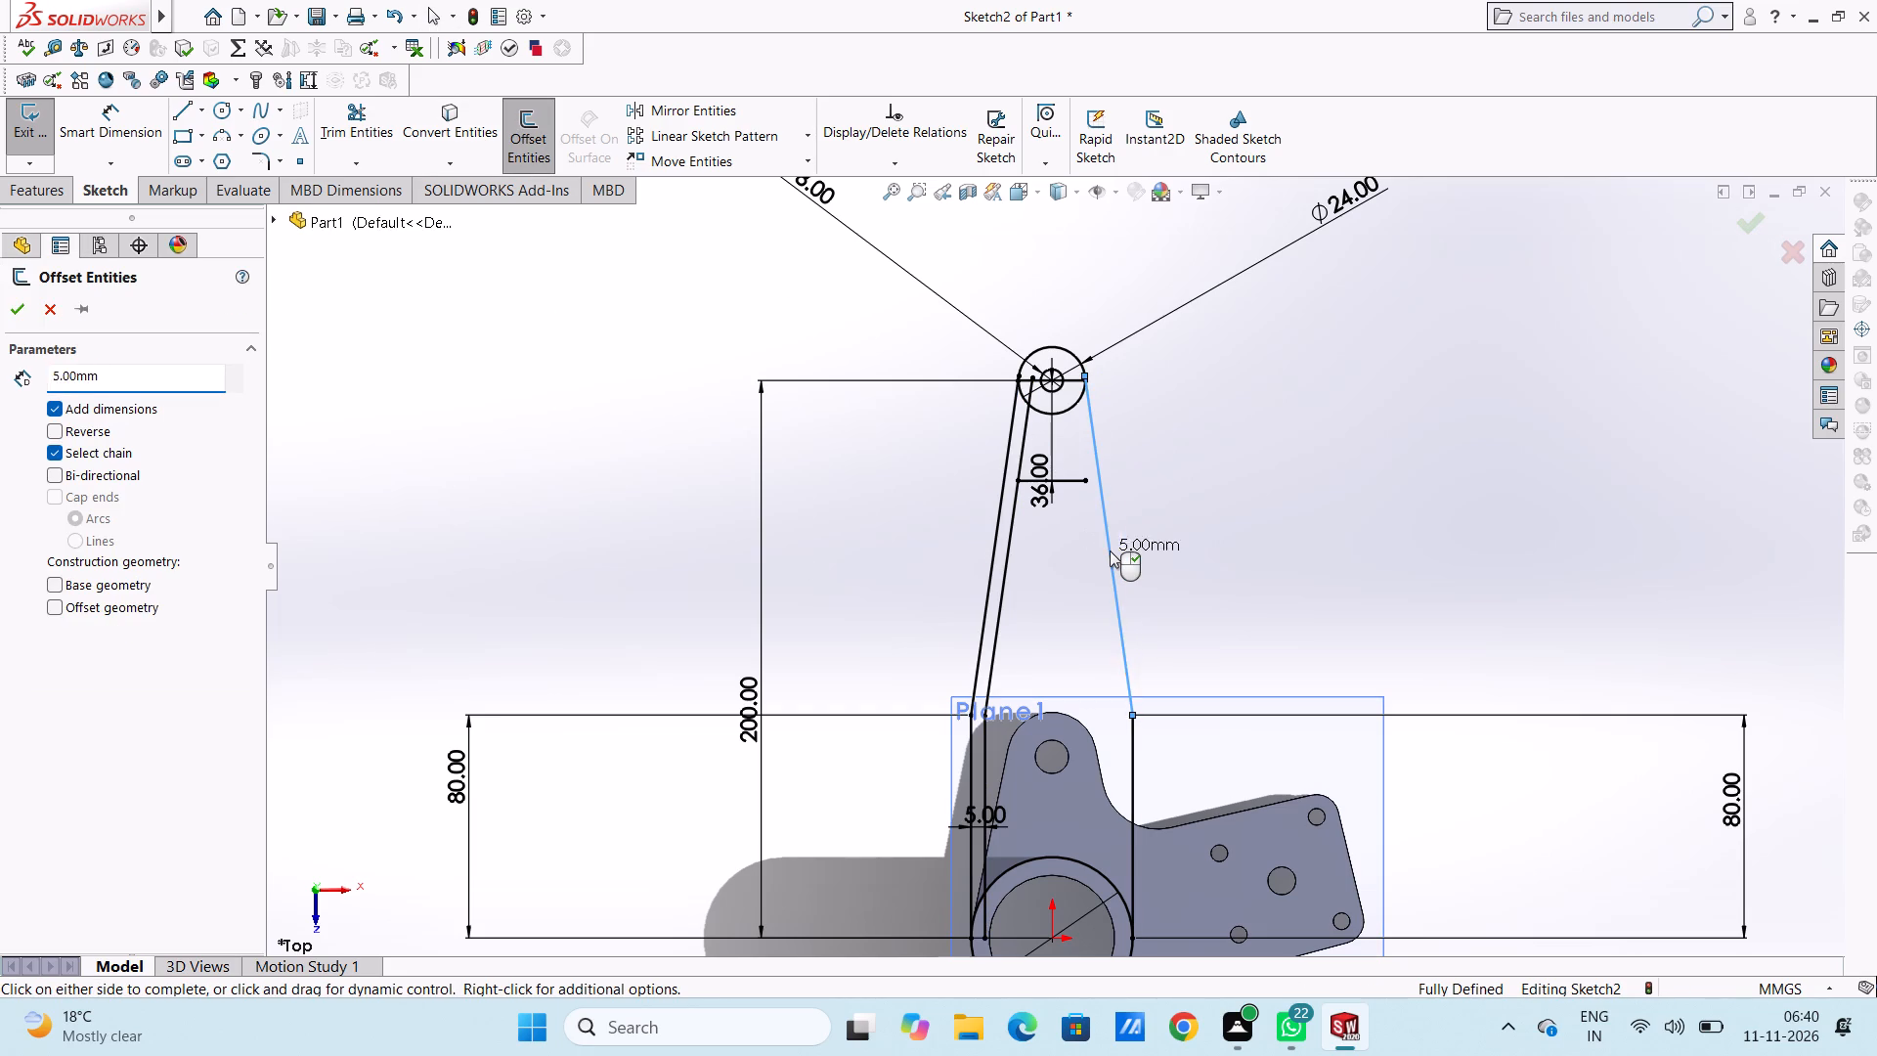
{"action": "left_click", "coordinate": [51, 430]}
{"action": "left_click", "coordinate": [12, 314]}
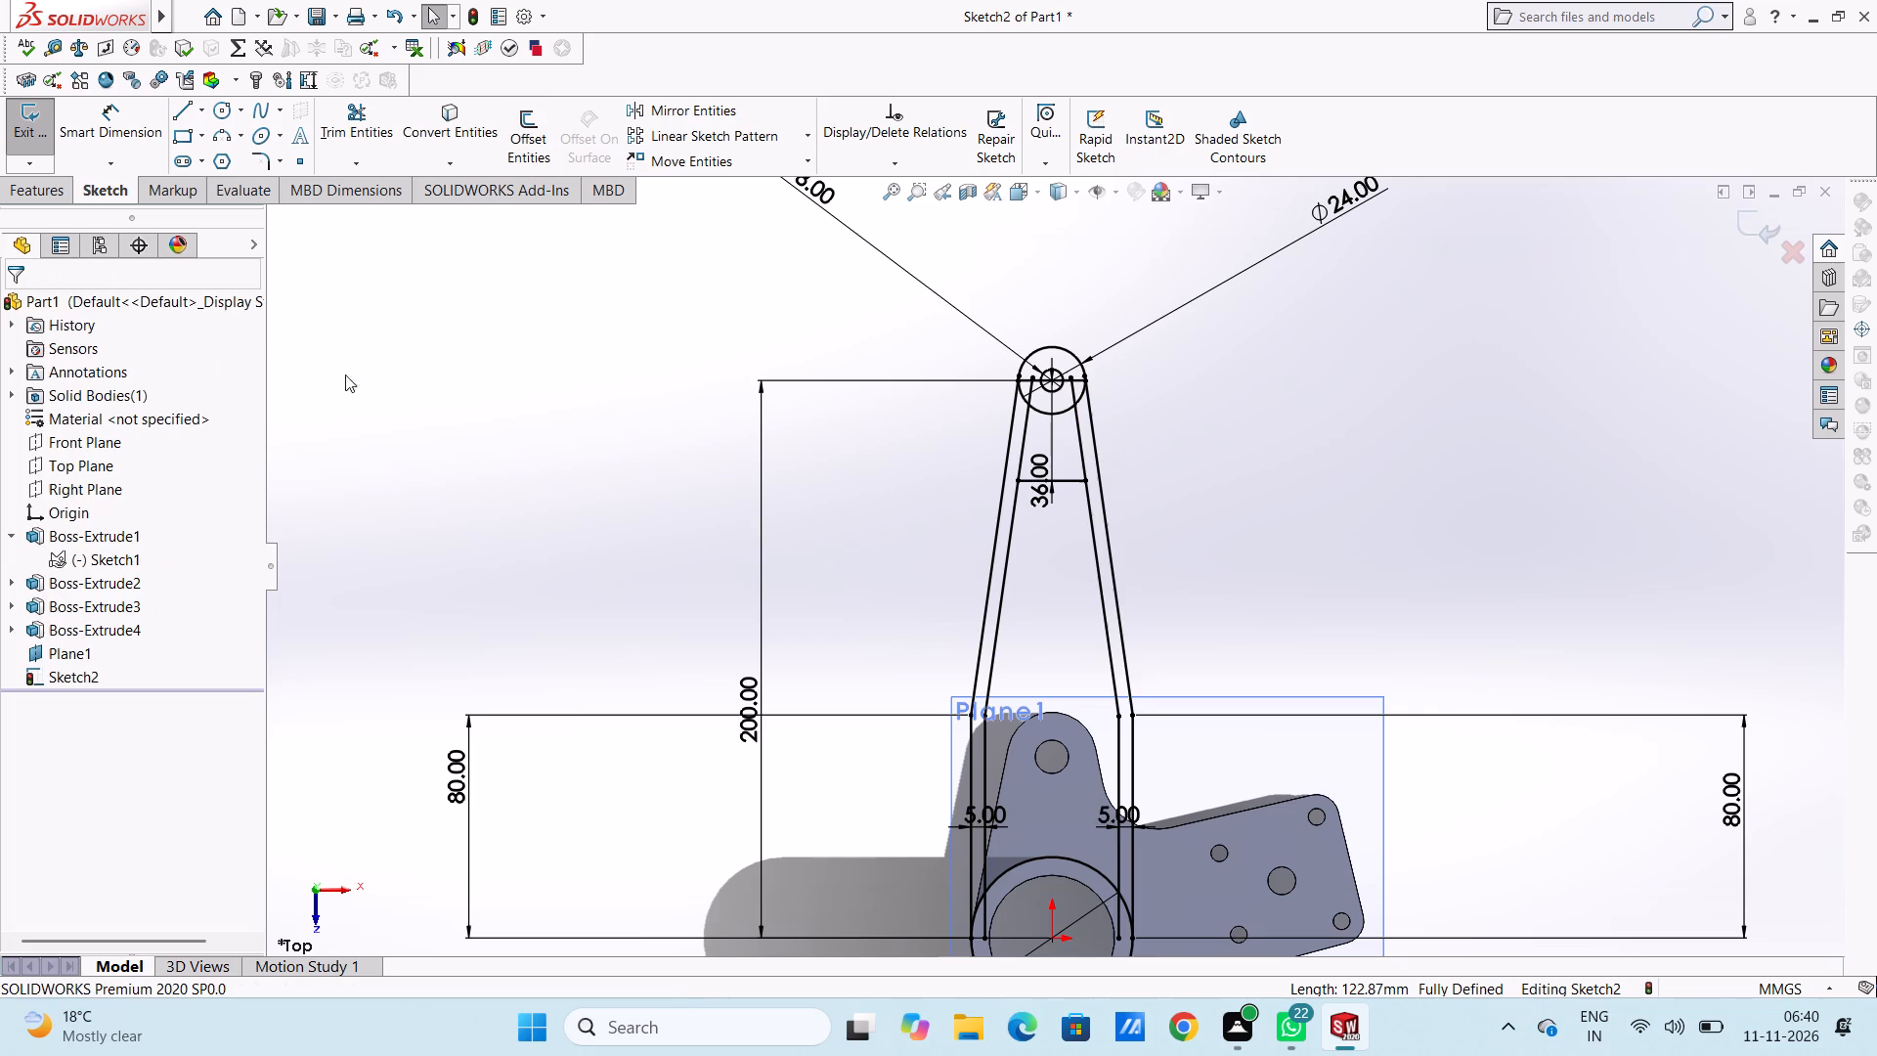
Set up a Sketch Fillet with a 5 mm radius for the corners where the arm's slanted and vertical lines meet.
{"action": "scroll", "coordinate": [708, 456], "scroll_direction": "up", "scroll_amount": 5}
{"action": "scroll", "coordinate": [1084, 676], "scroll_direction": "down", "scroll_amount": 4}
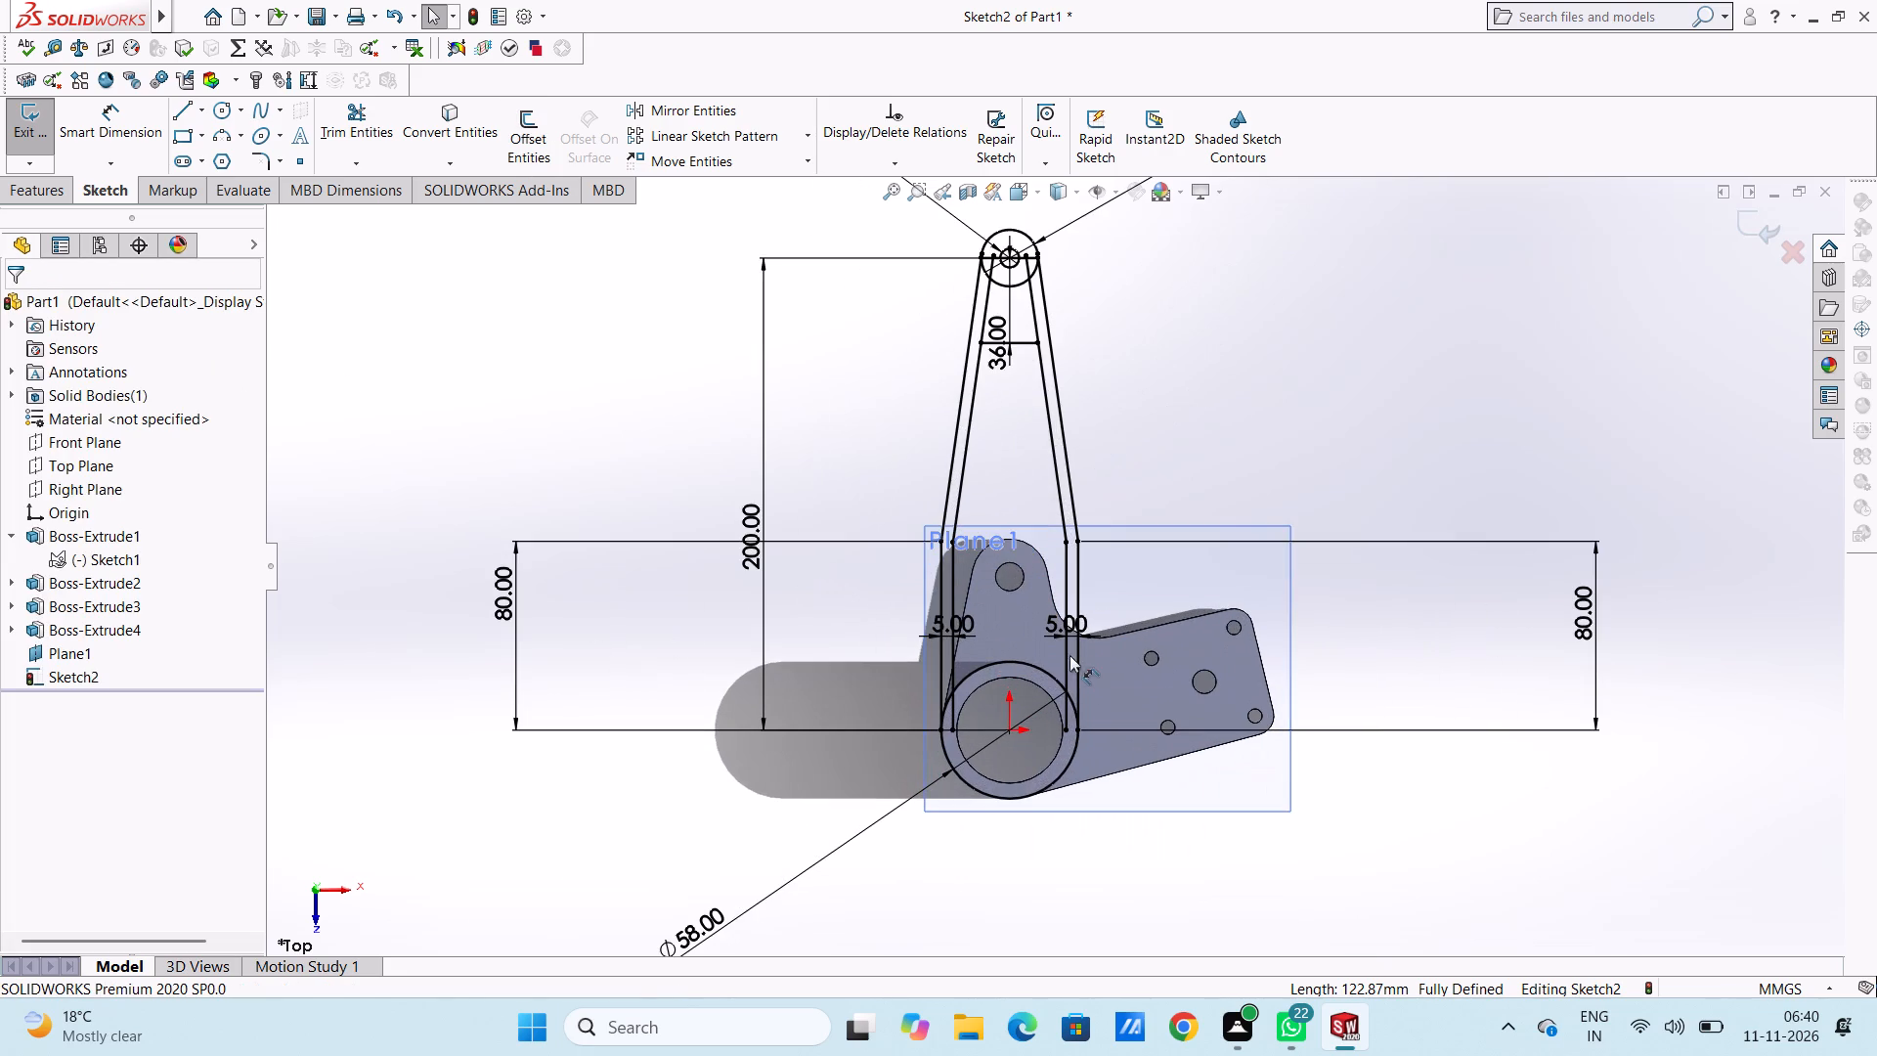
{"action": "scroll", "coordinate": [1117, 555], "scroll_direction": "down", "scroll_amount": 3}
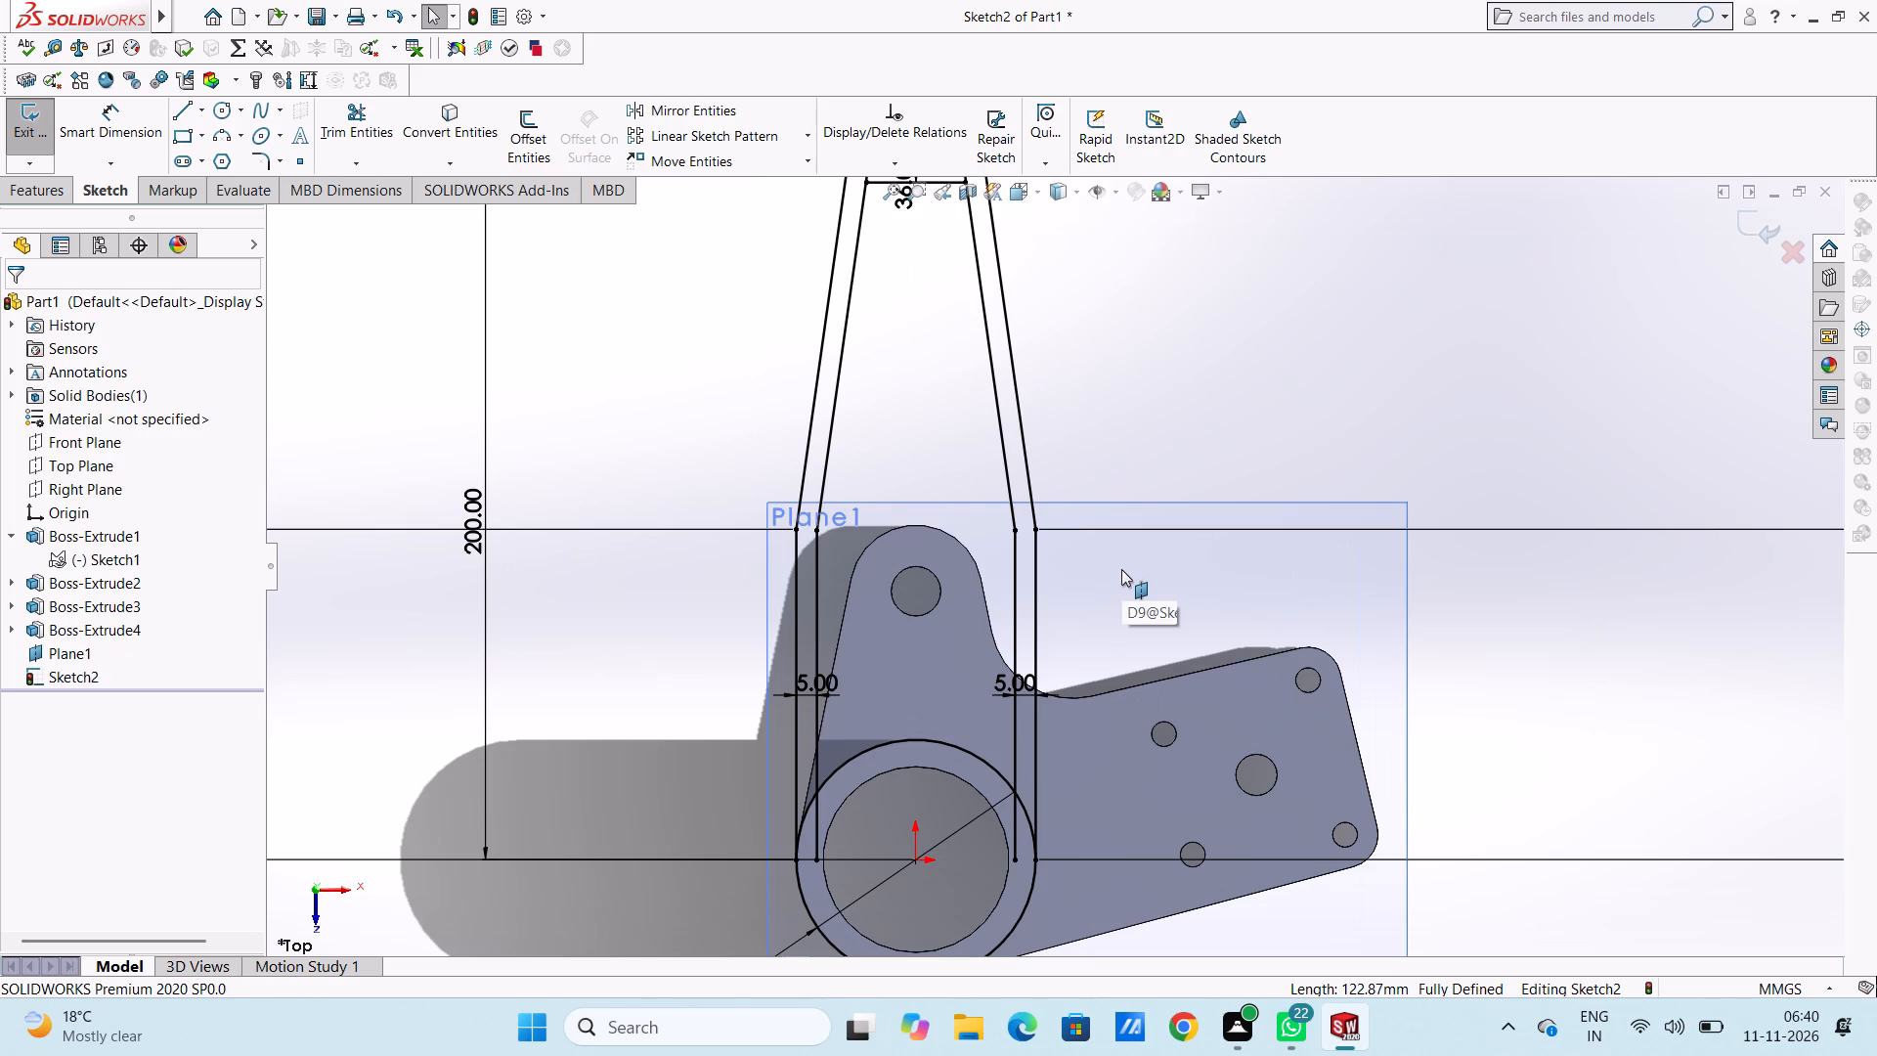
{"action": "left_click", "coordinate": [256, 154]}
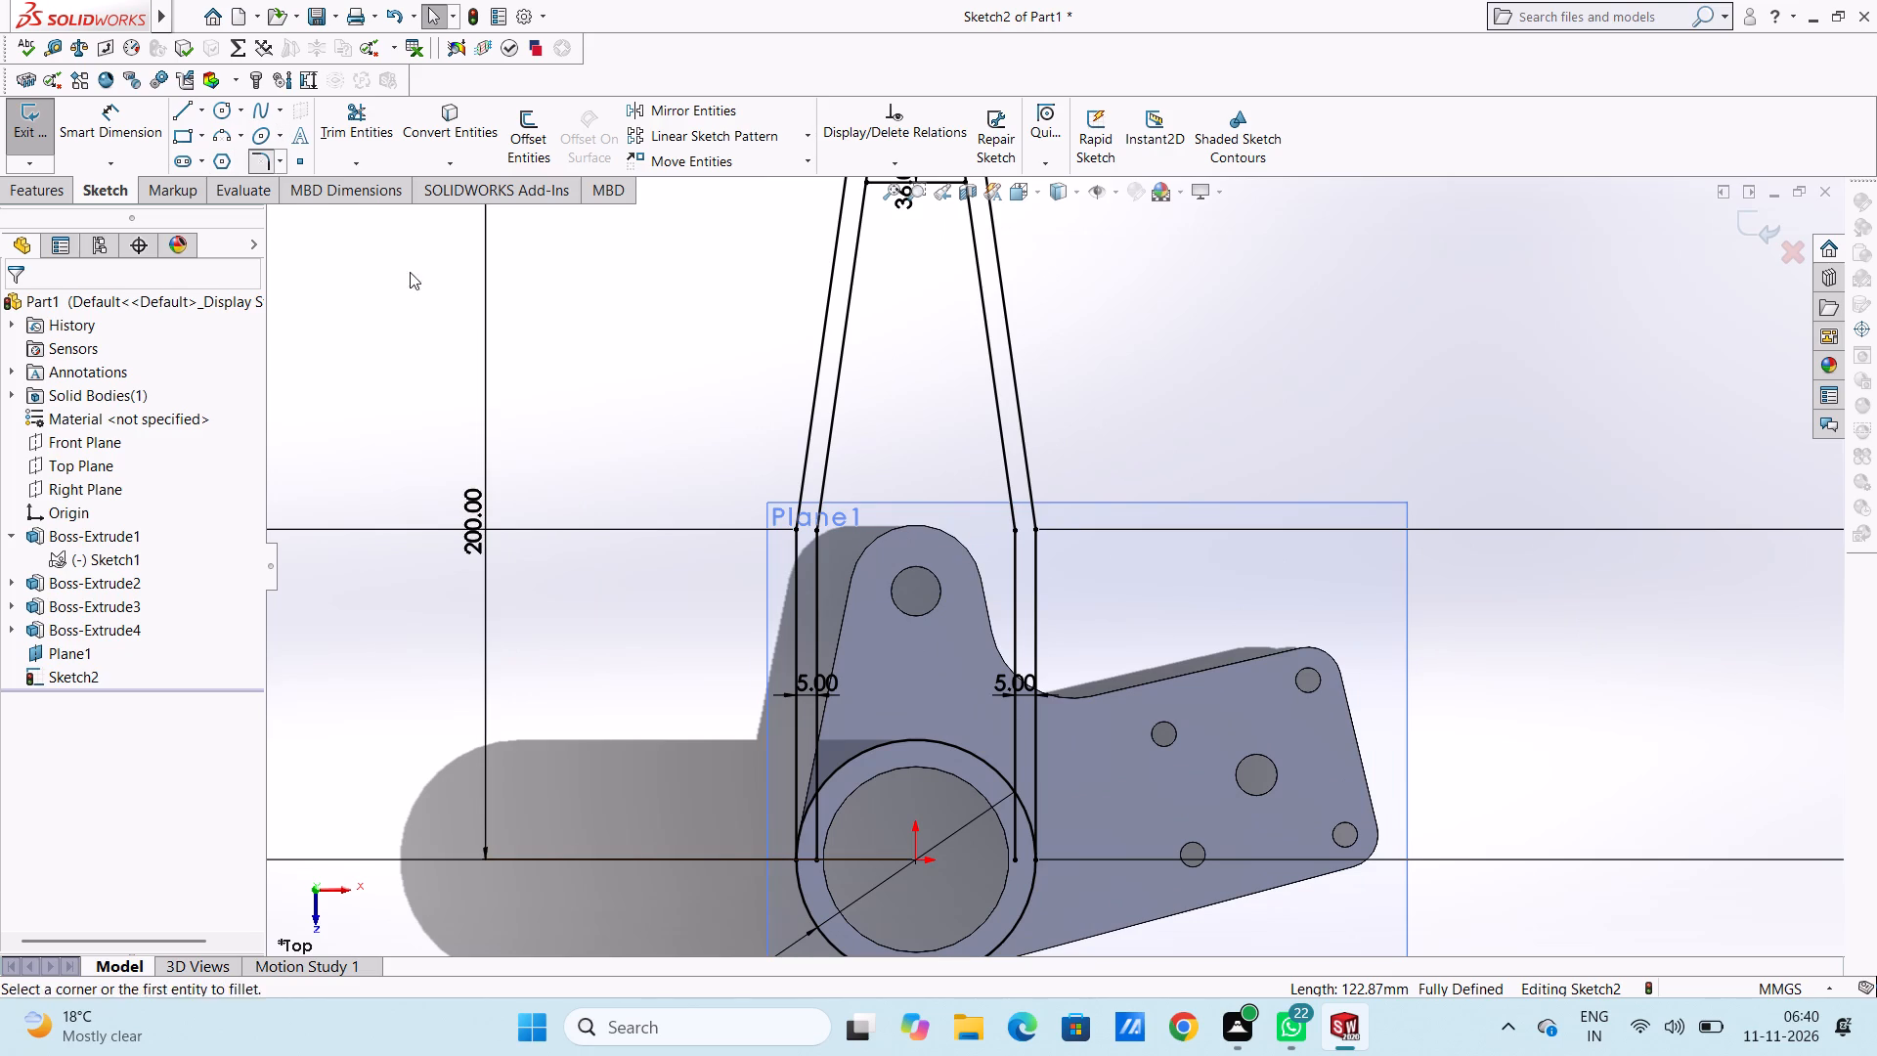
{"action": "key", "text": "5"}
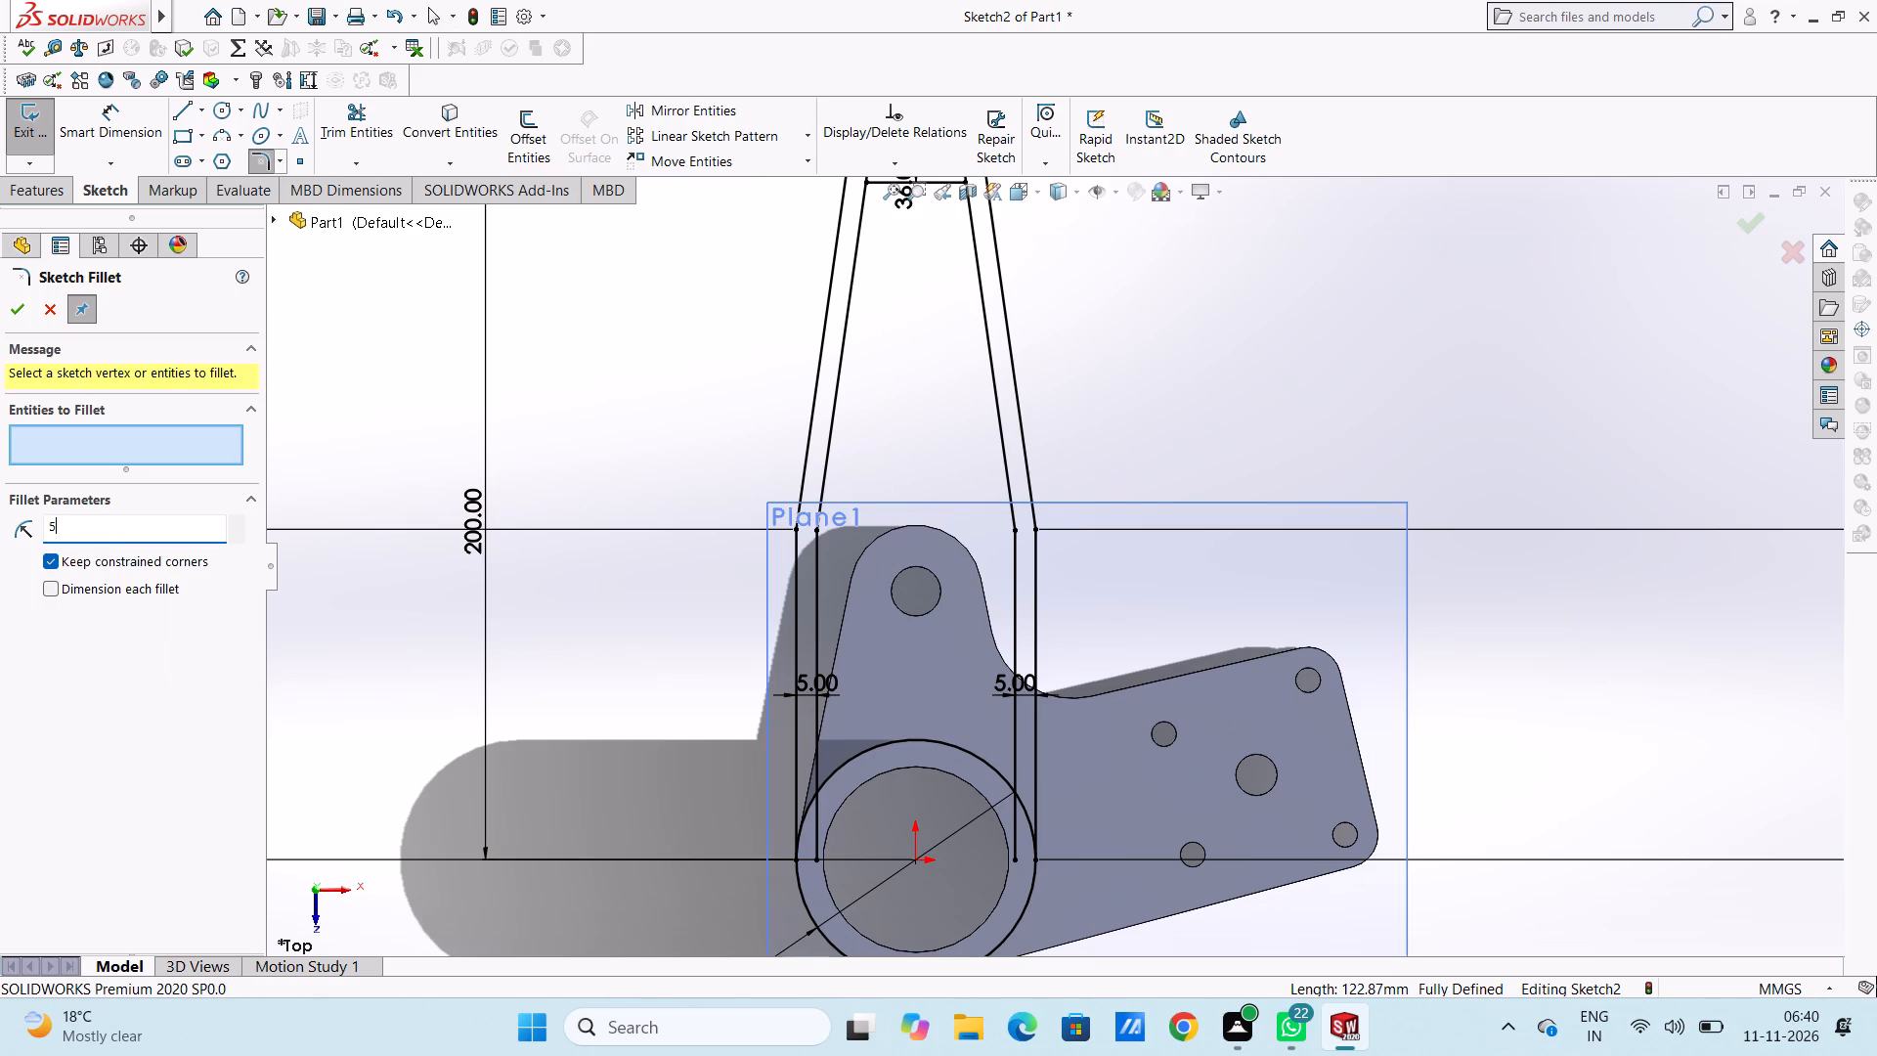
{"action": "type", "text": "0."}
{"action": "key", "text": "Return"}
{"action": "double_click", "coordinate": [190, 531]}
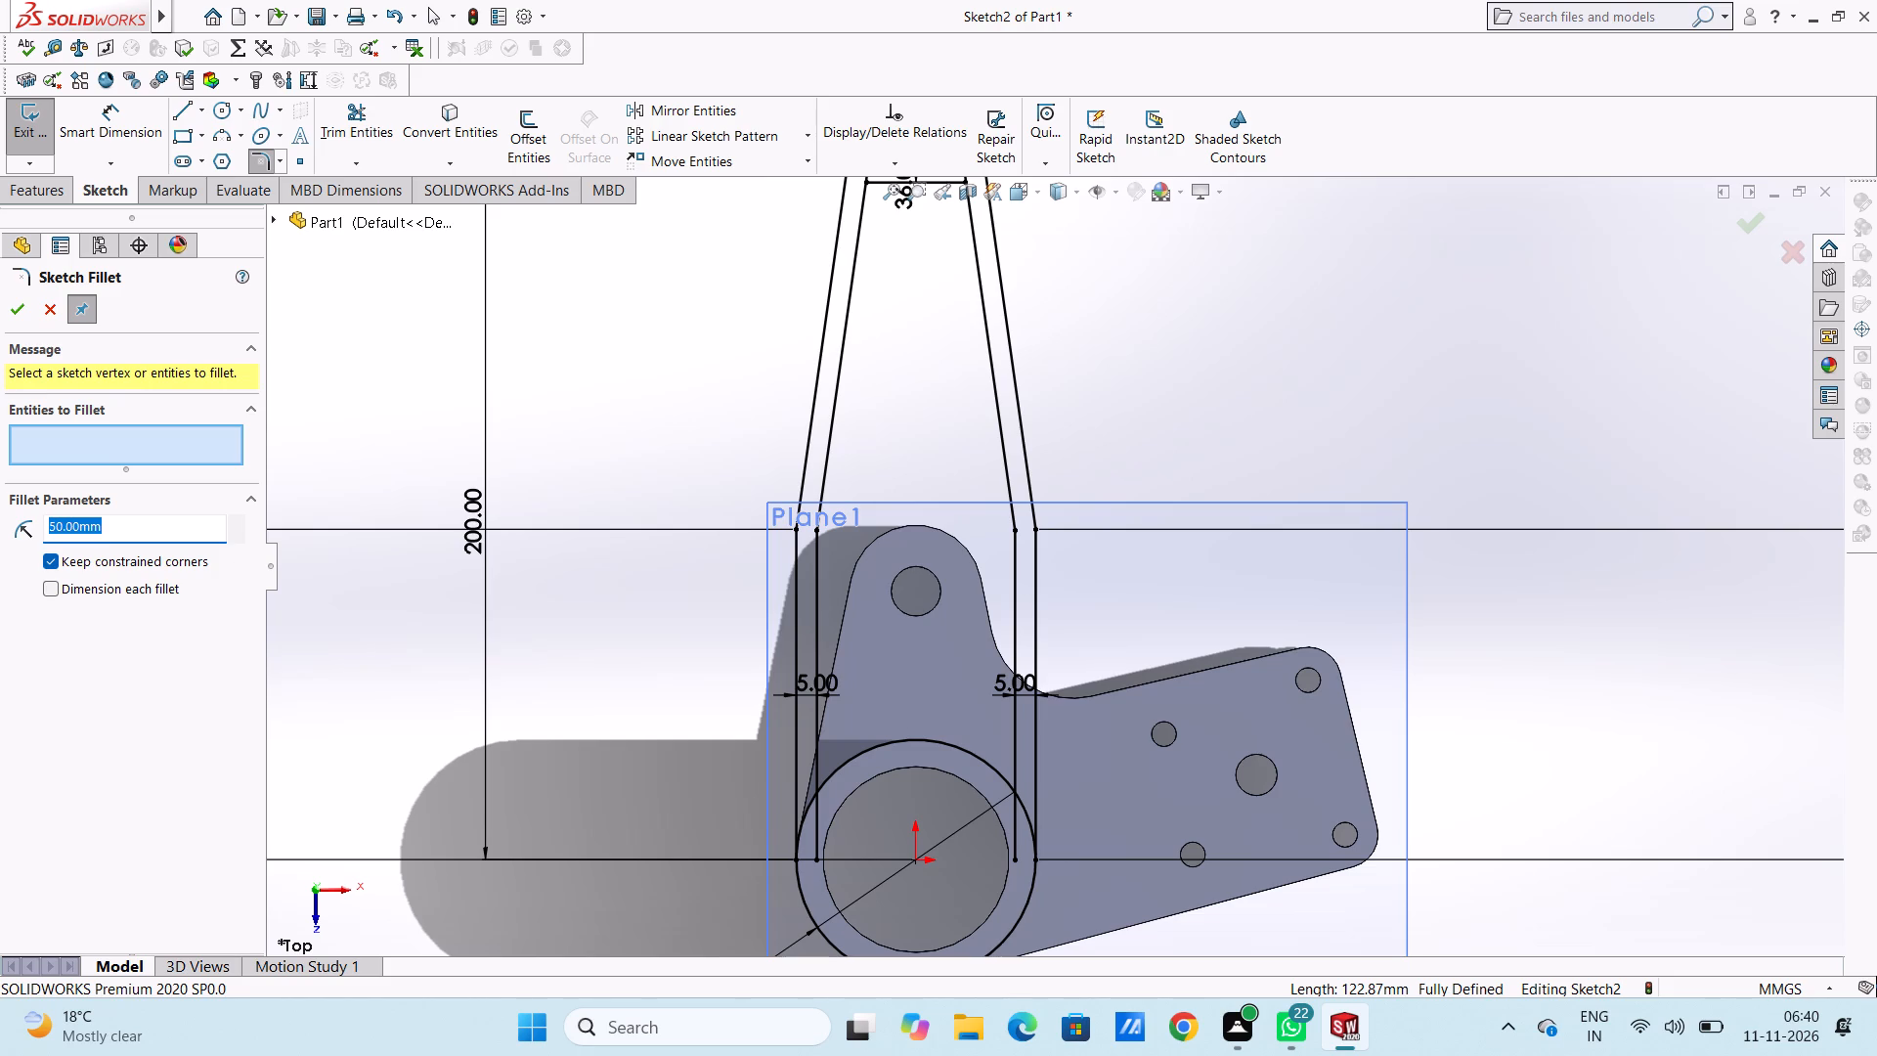
{"action": "type", "text": "50"}
{"action": "key", "text": "BackSpace"}
{"action": "type", "text": ".0"}
{"action": "key", "text": "Return"}
{"action": "scroll", "coordinate": [919, 499], "scroll_direction": "down", "scroll_amount": 6}
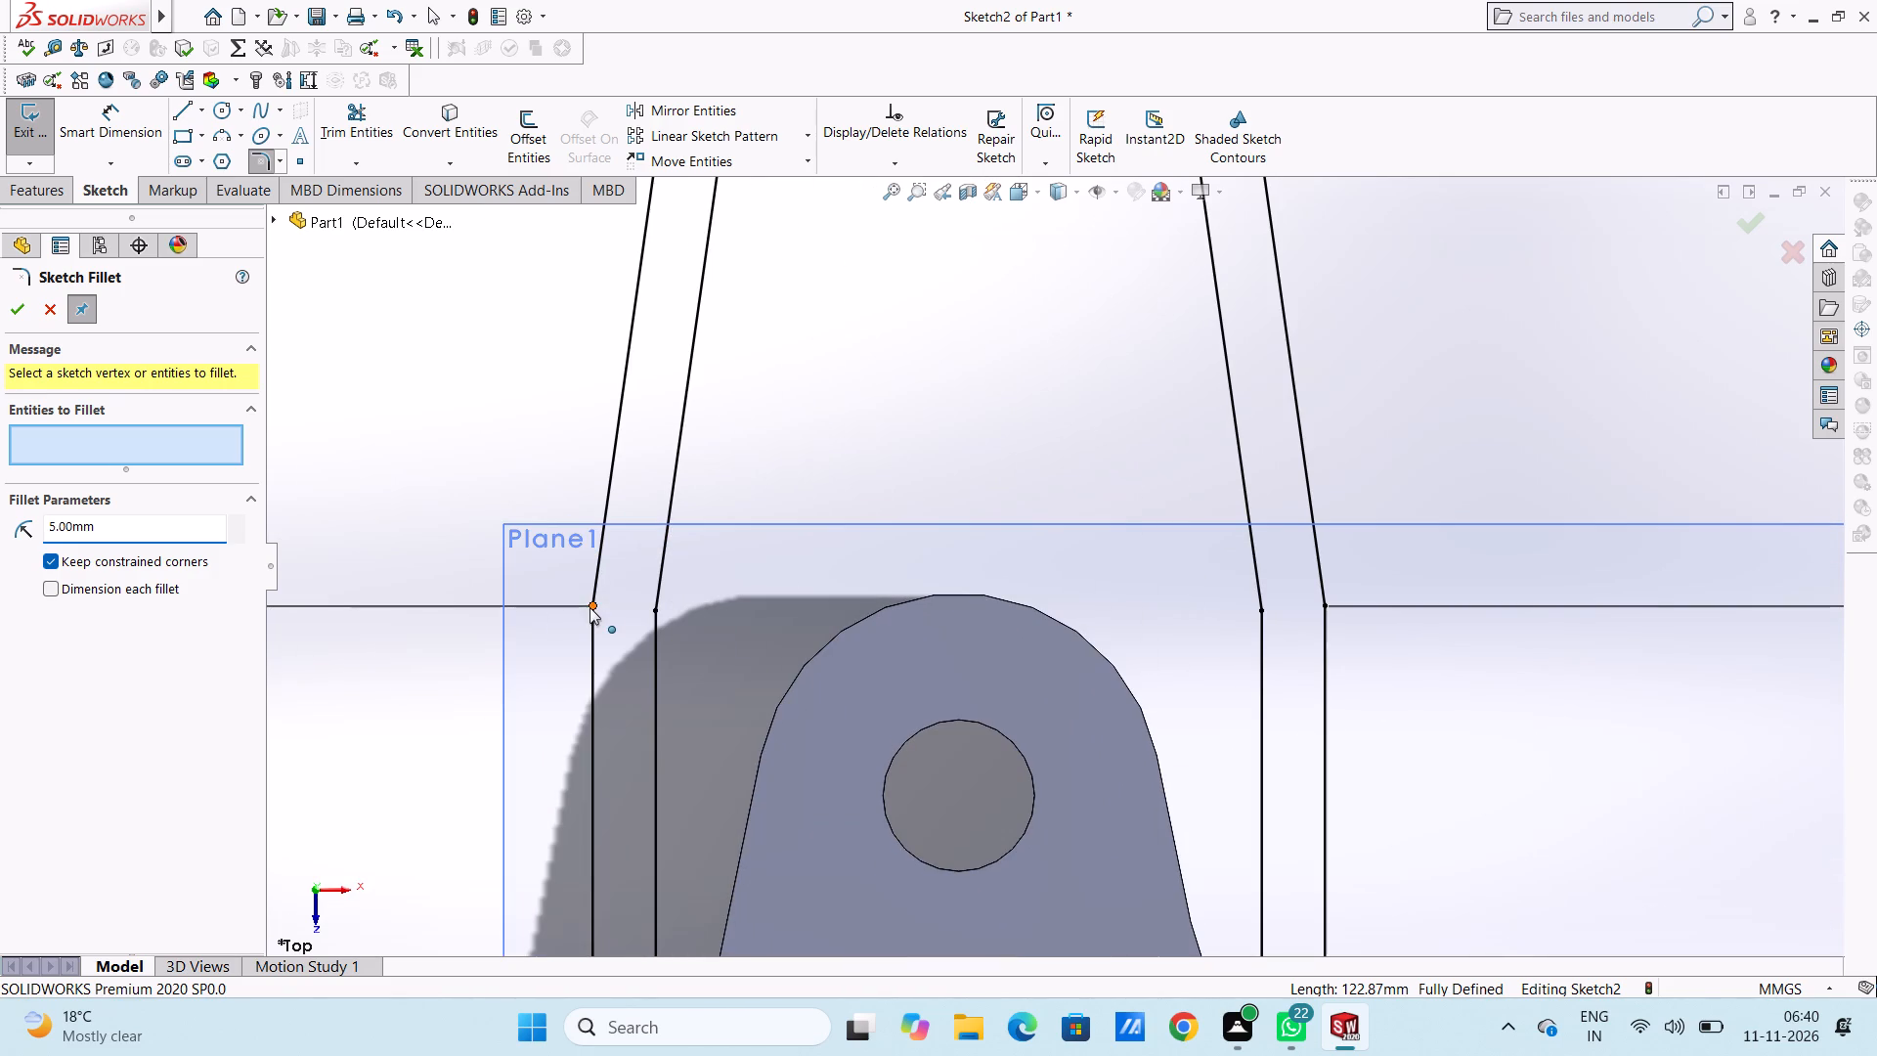
{"action": "scroll", "coordinate": [616, 614], "scroll_direction": "down", "scroll_amount": 5}
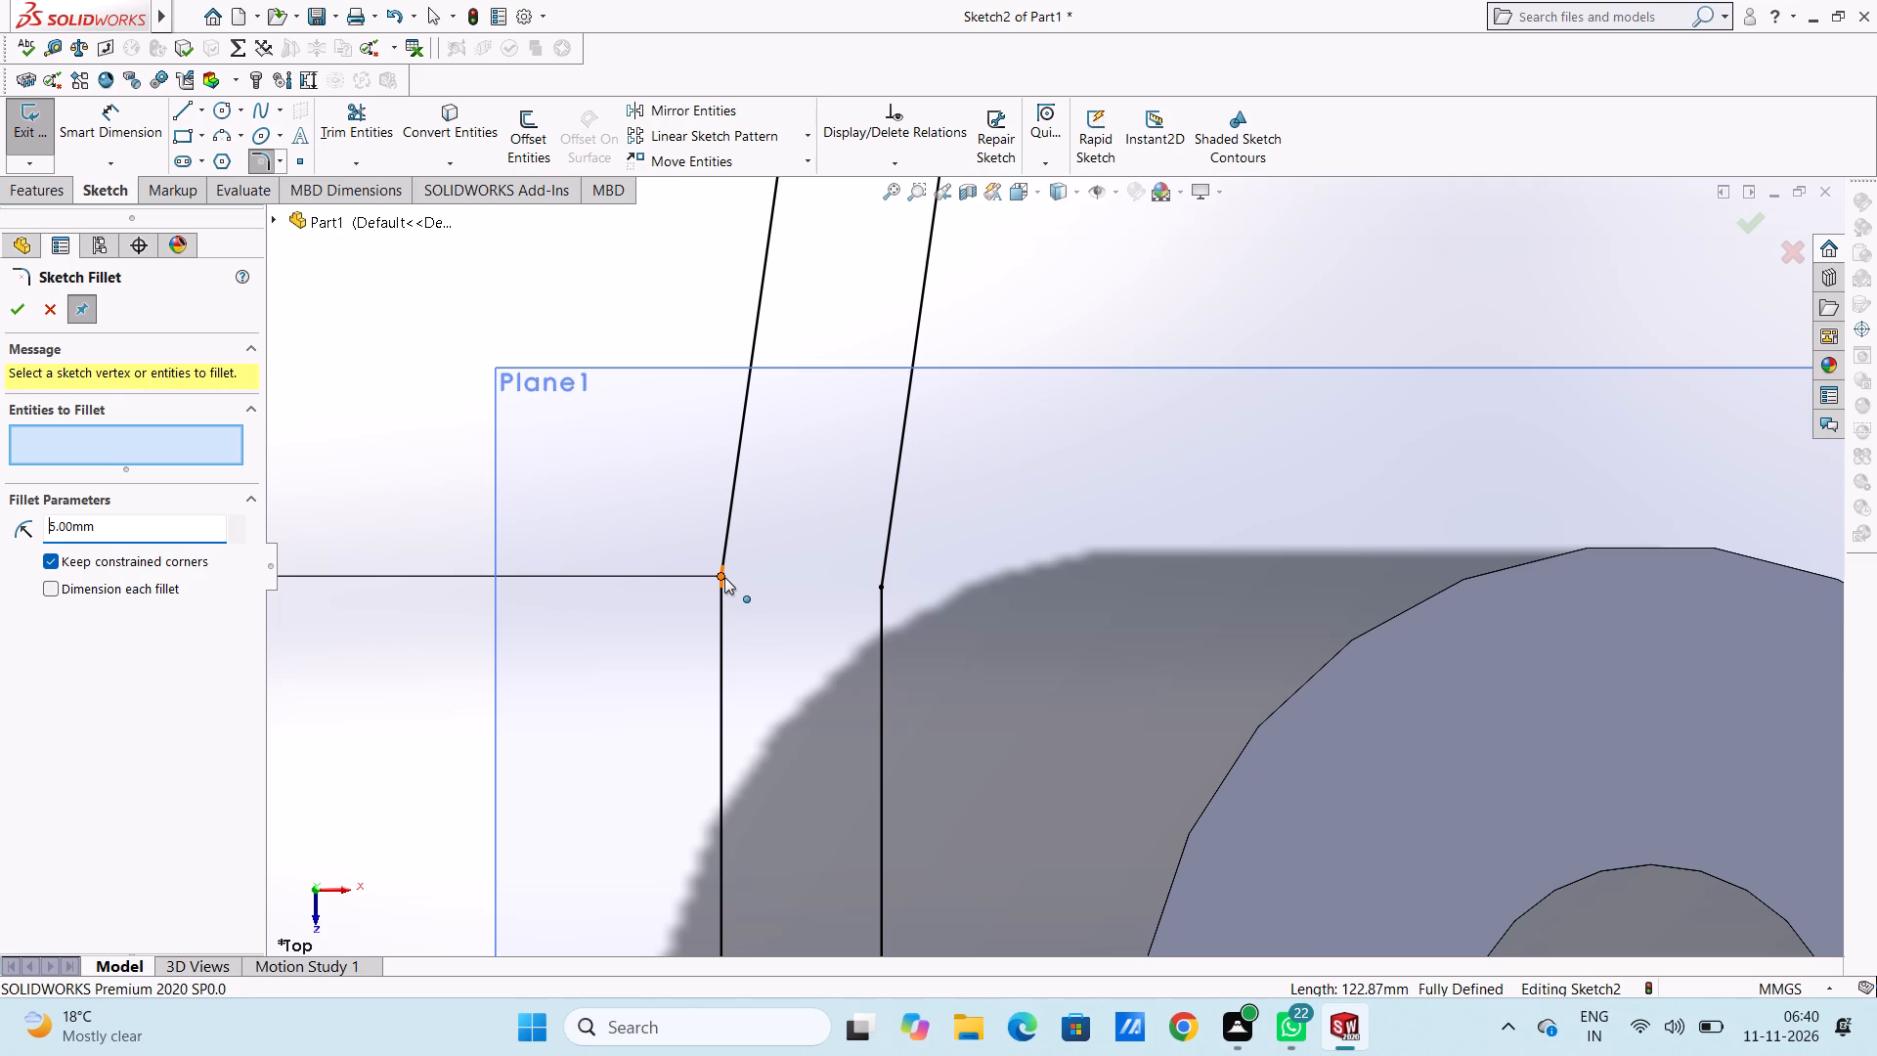
{"action": "scroll", "coordinate": [840, 546], "scroll_direction": "up", "scroll_amount": 6}
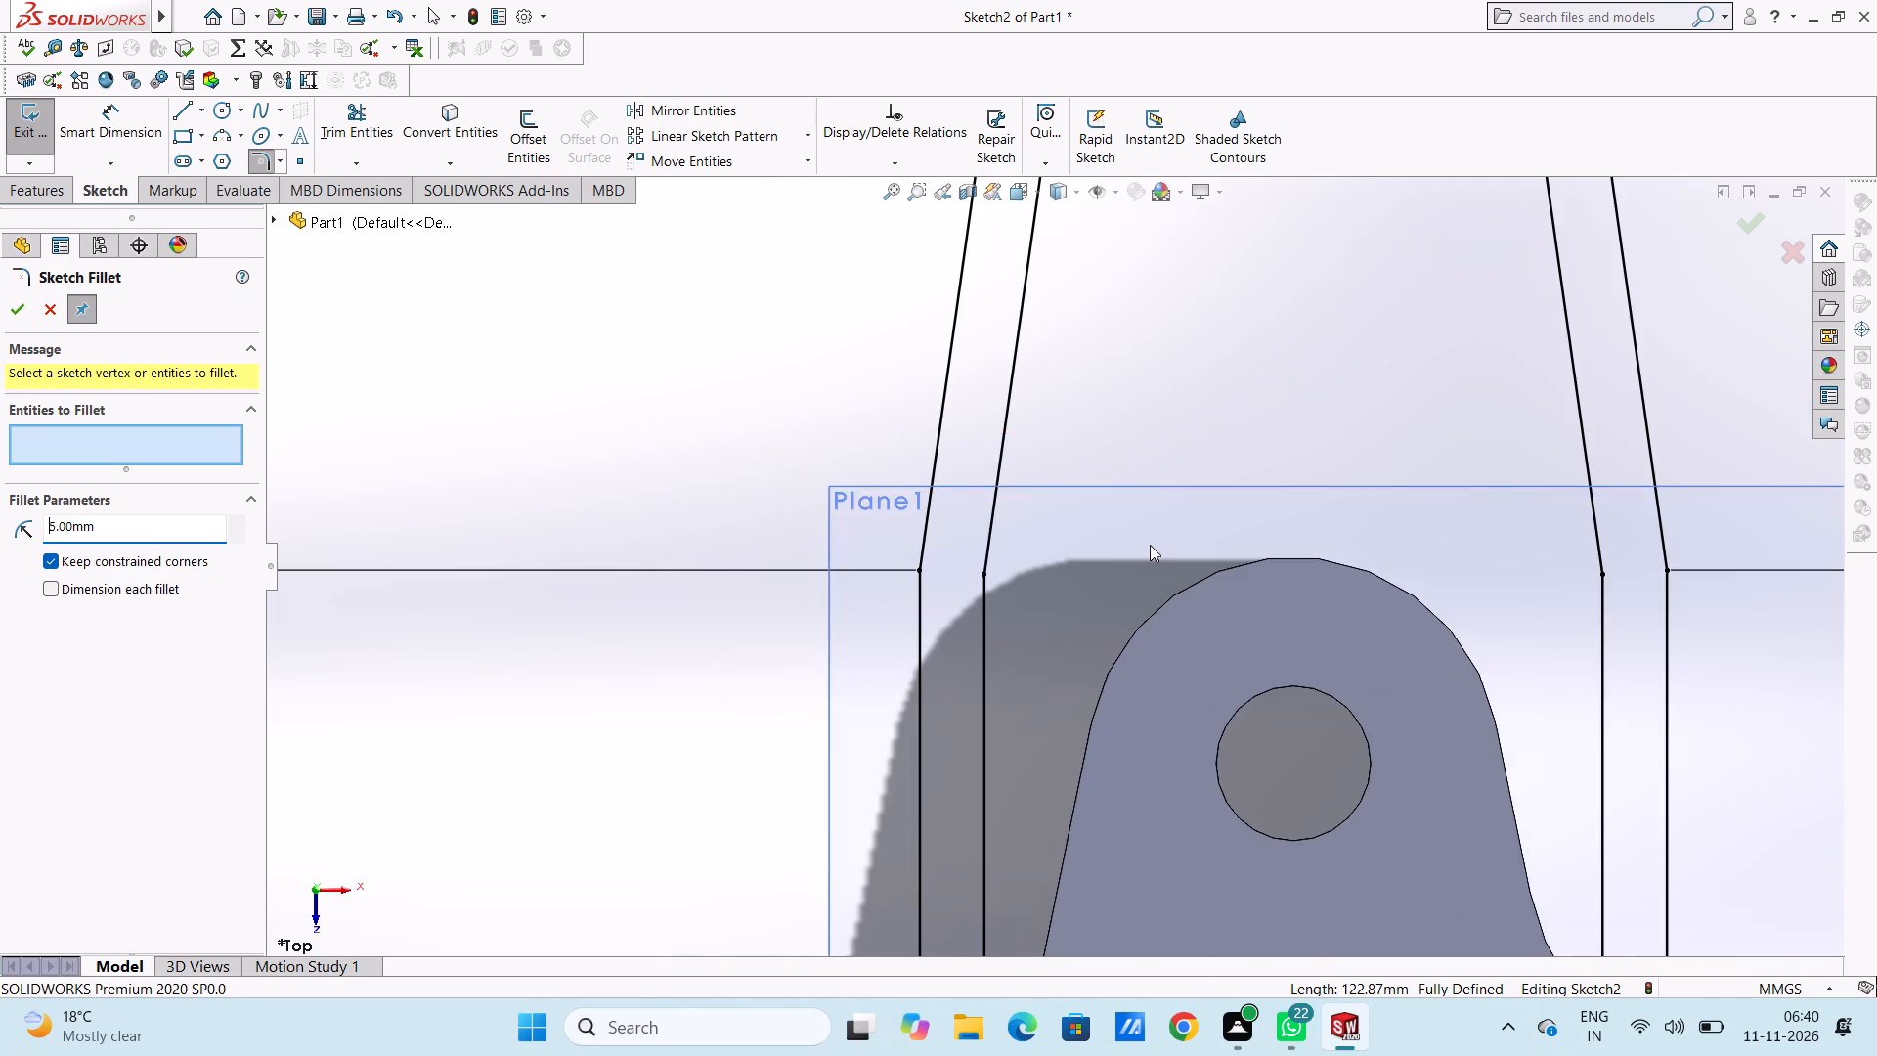
{"action": "scroll", "coordinate": [1150, 545], "scroll_direction": "up", "scroll_amount": 4}
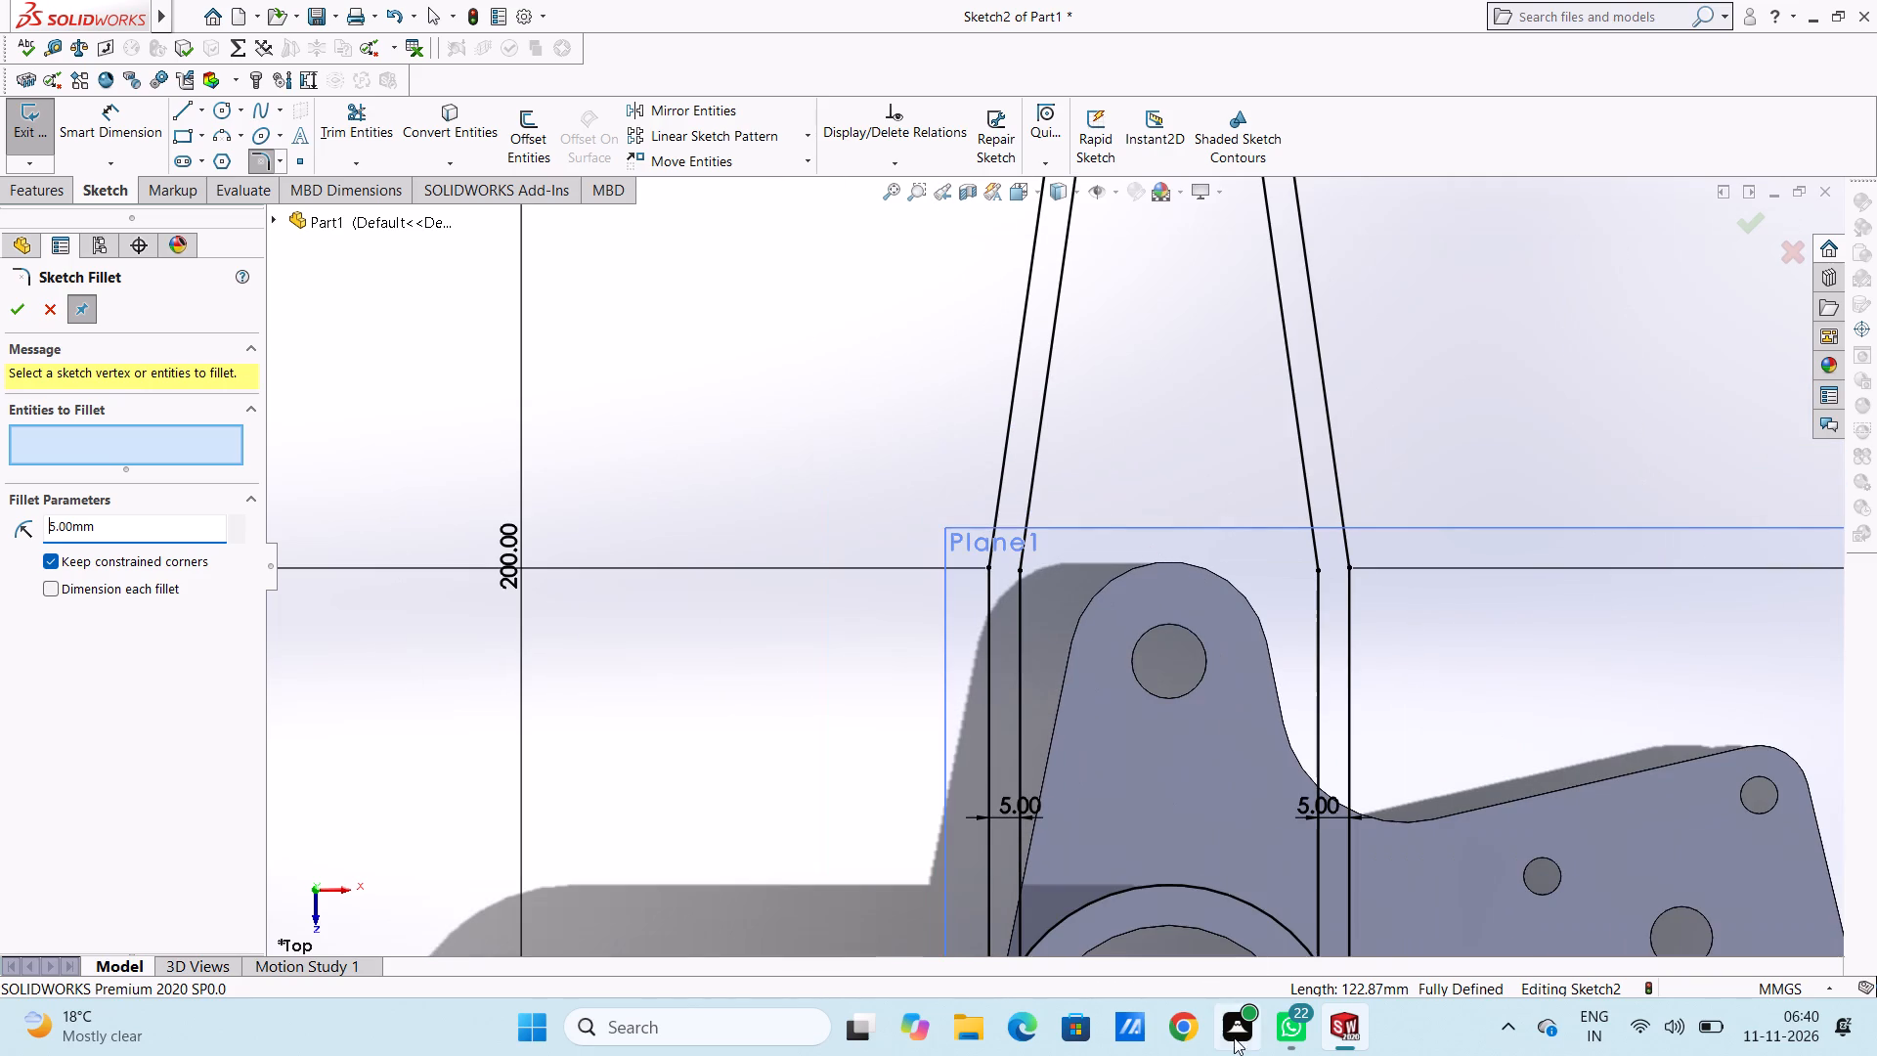
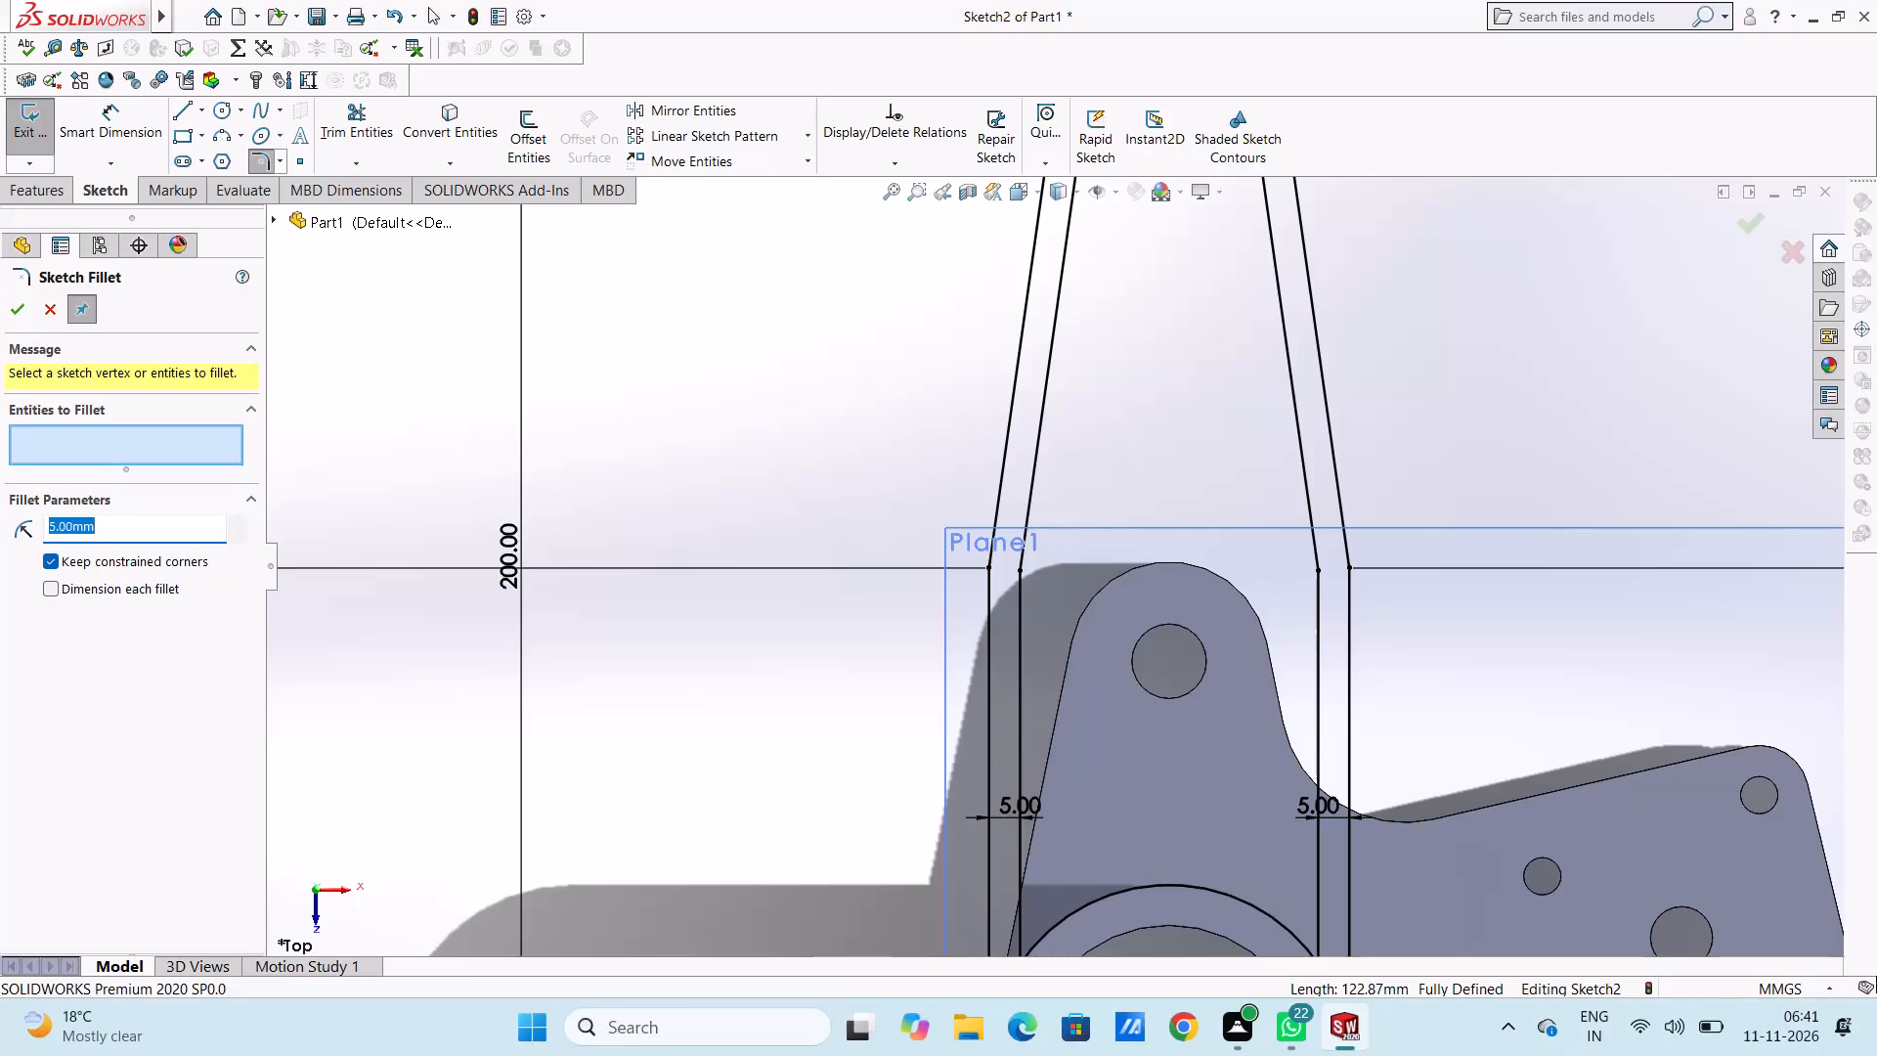
Fillet the arm's two outer corners, where the slanted and vertical lines meet, with a 50 mm radius.
{"action": "type", "text": "50"}
{"action": "key", "text": "Return"}
{"action": "left_click", "coordinate": [990, 569]}
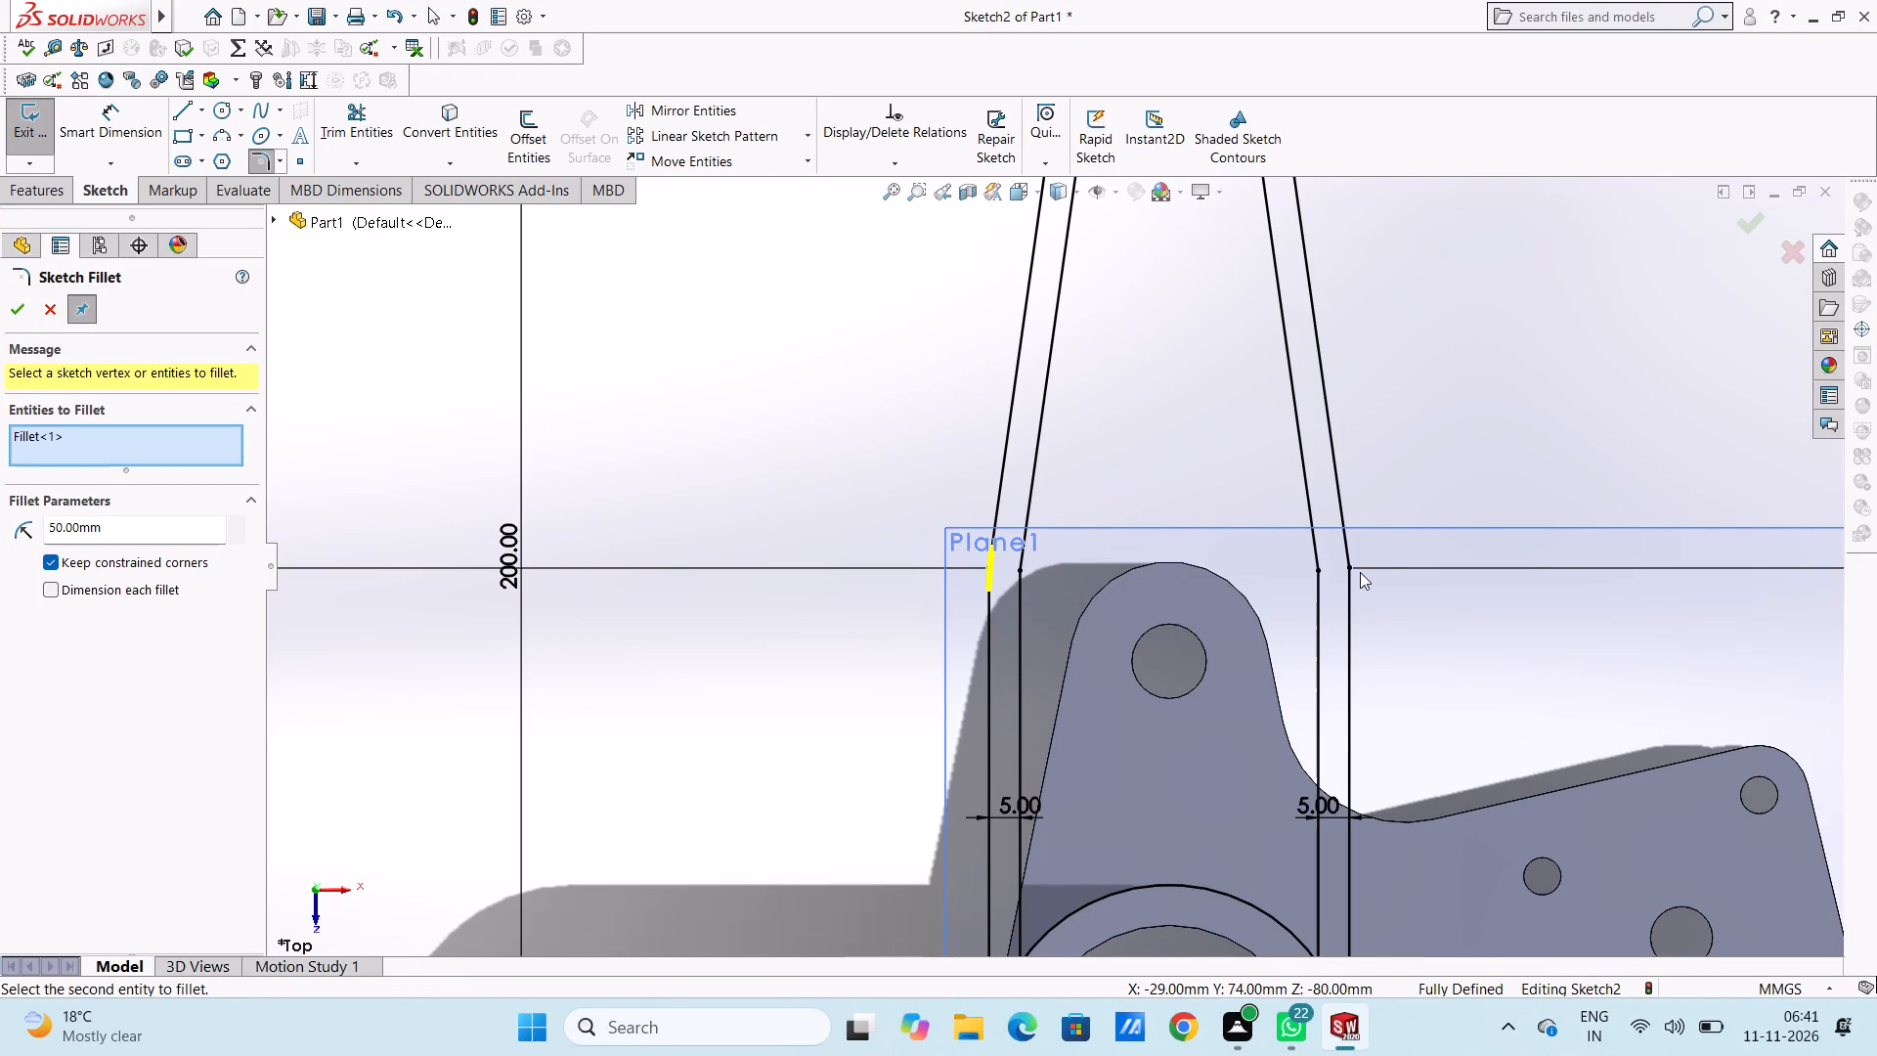
{"action": "left_click", "coordinate": [1351, 569]}
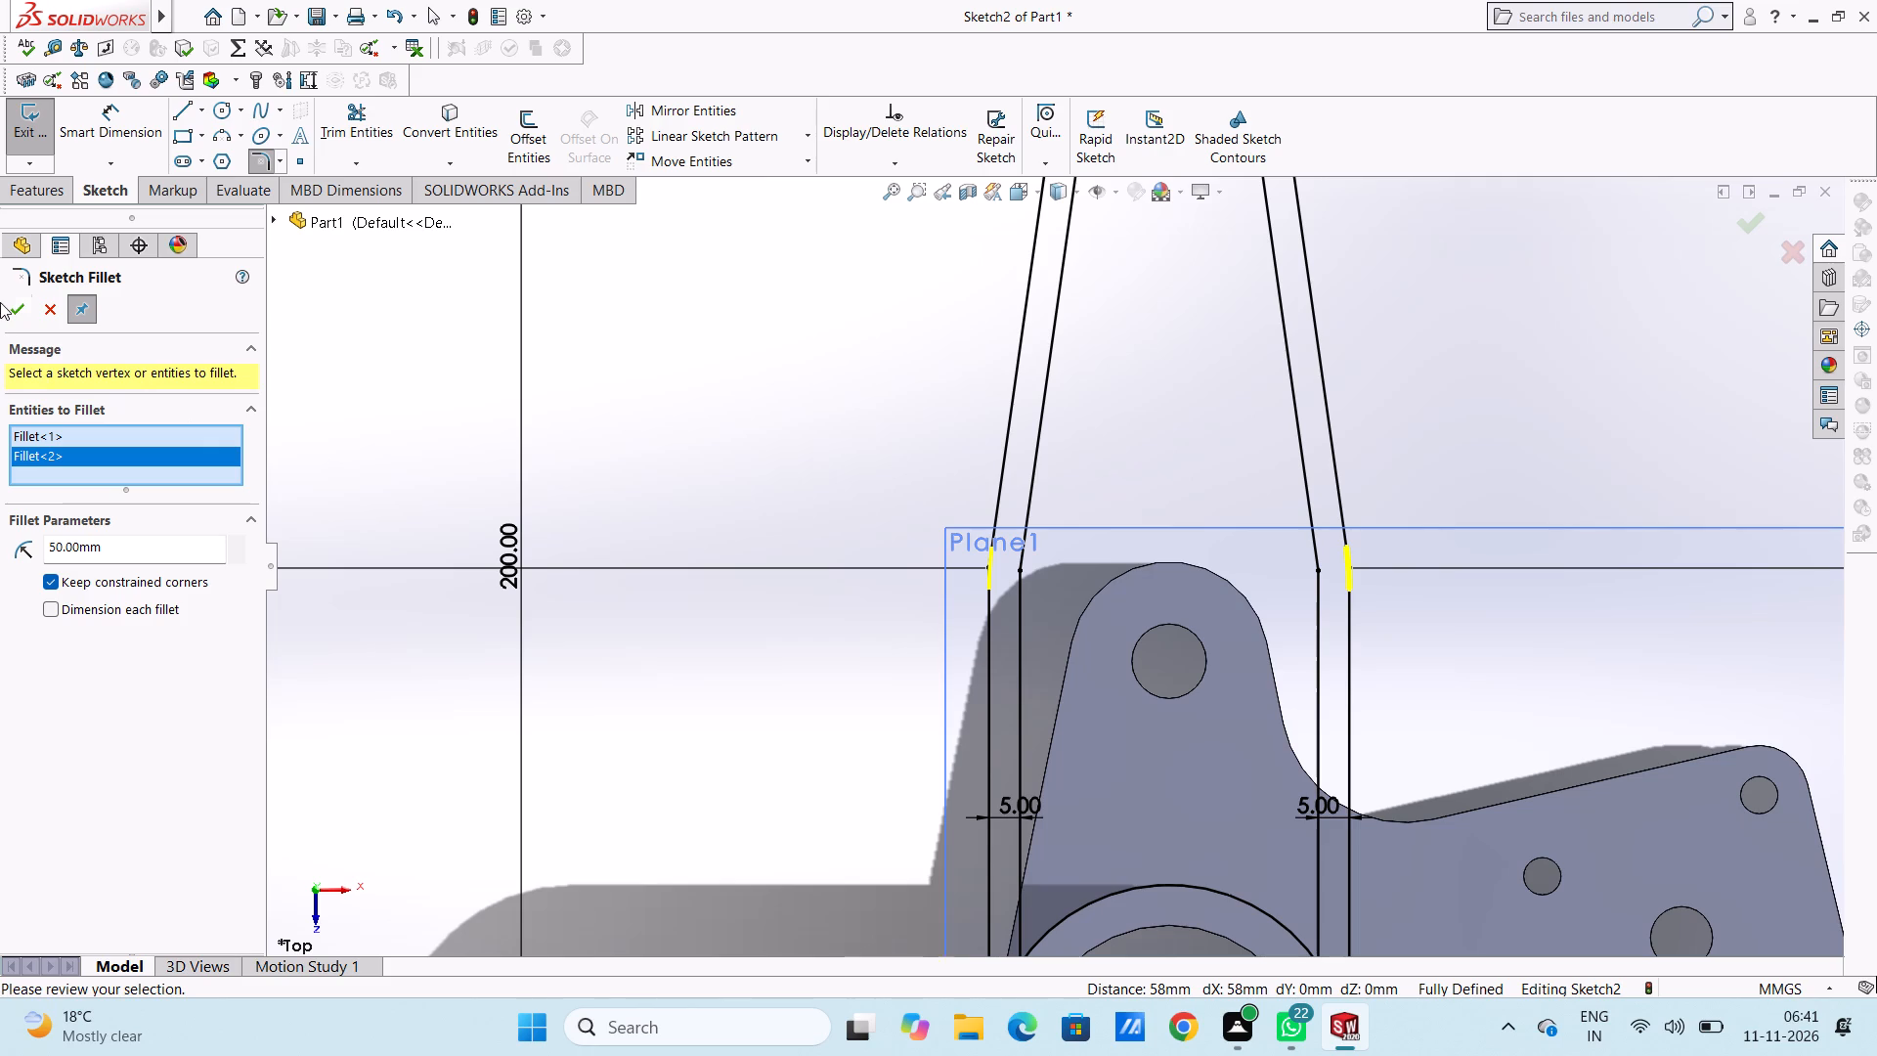
{"action": "left_click", "coordinate": [11, 307]}
{"action": "left_click", "coordinate": [13, 308]}
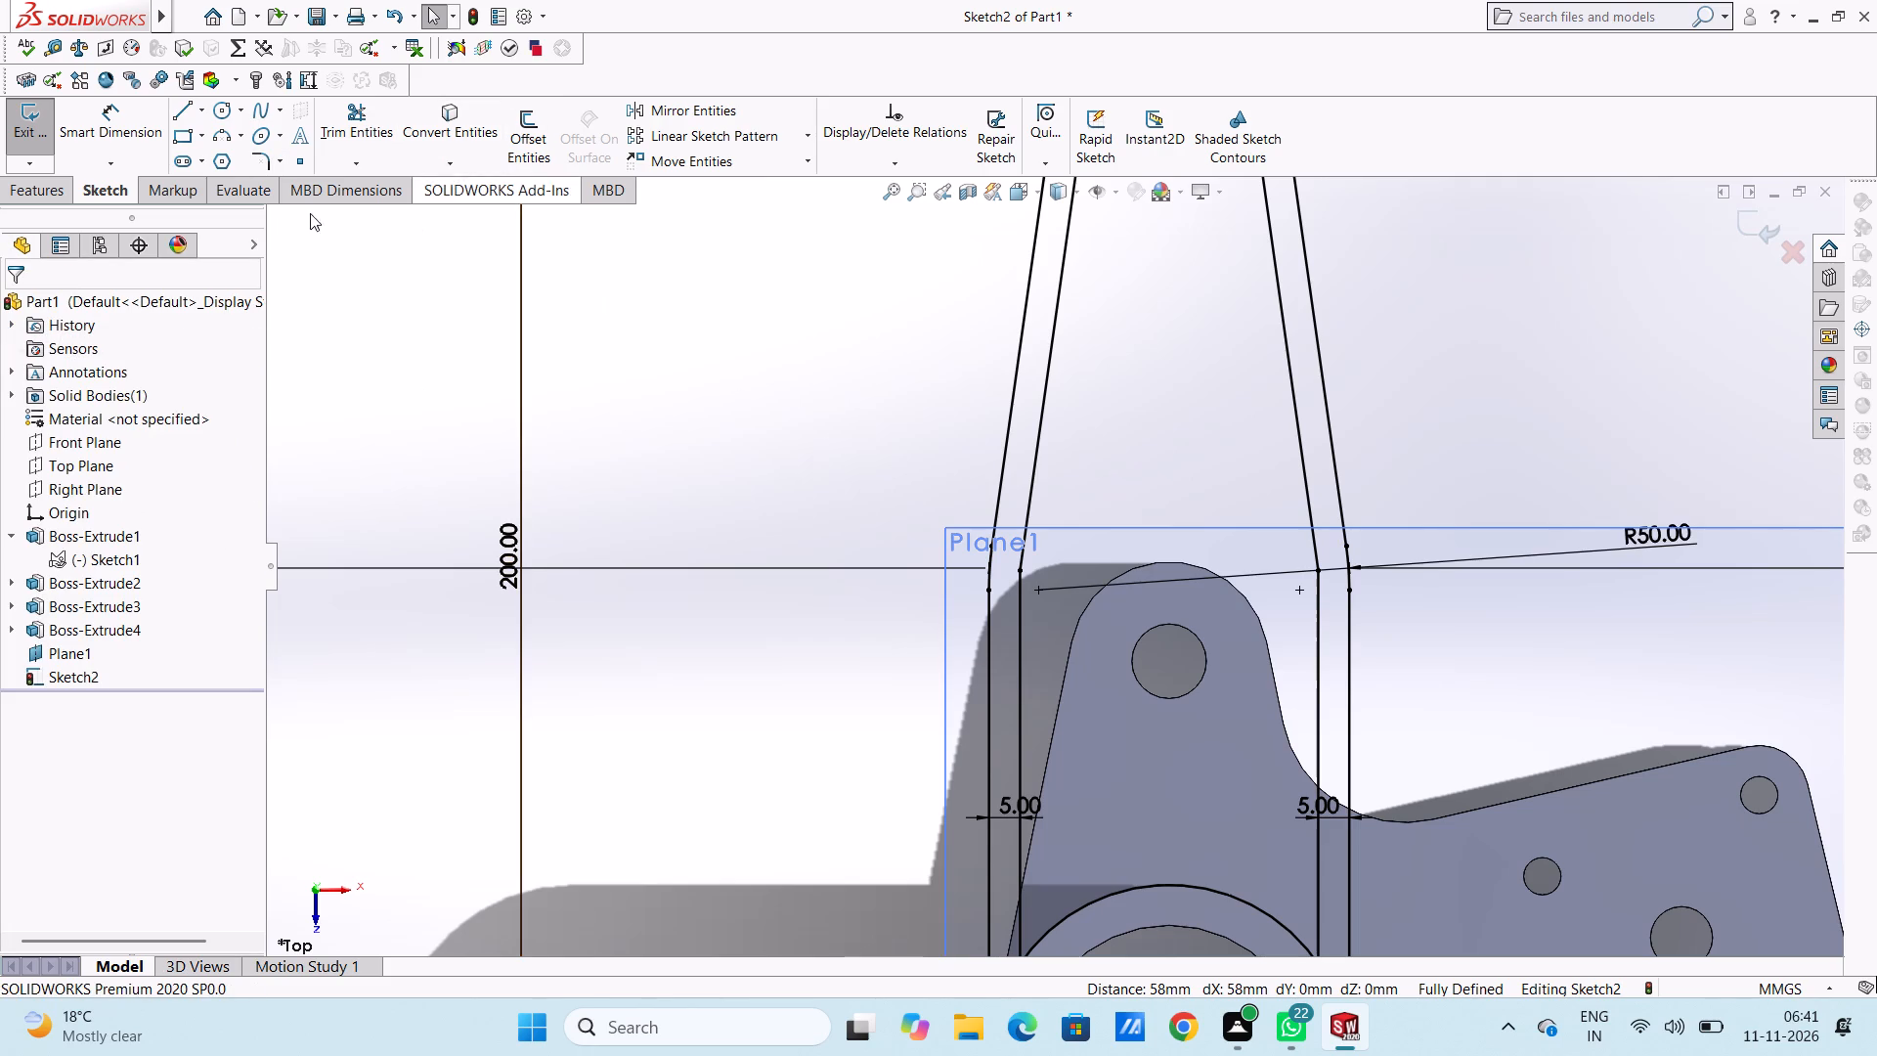
Fillet the two inner offset corners, where the slanted and vertical lines meet, with an 8 mm radius.
{"action": "left_click", "coordinate": [268, 157]}
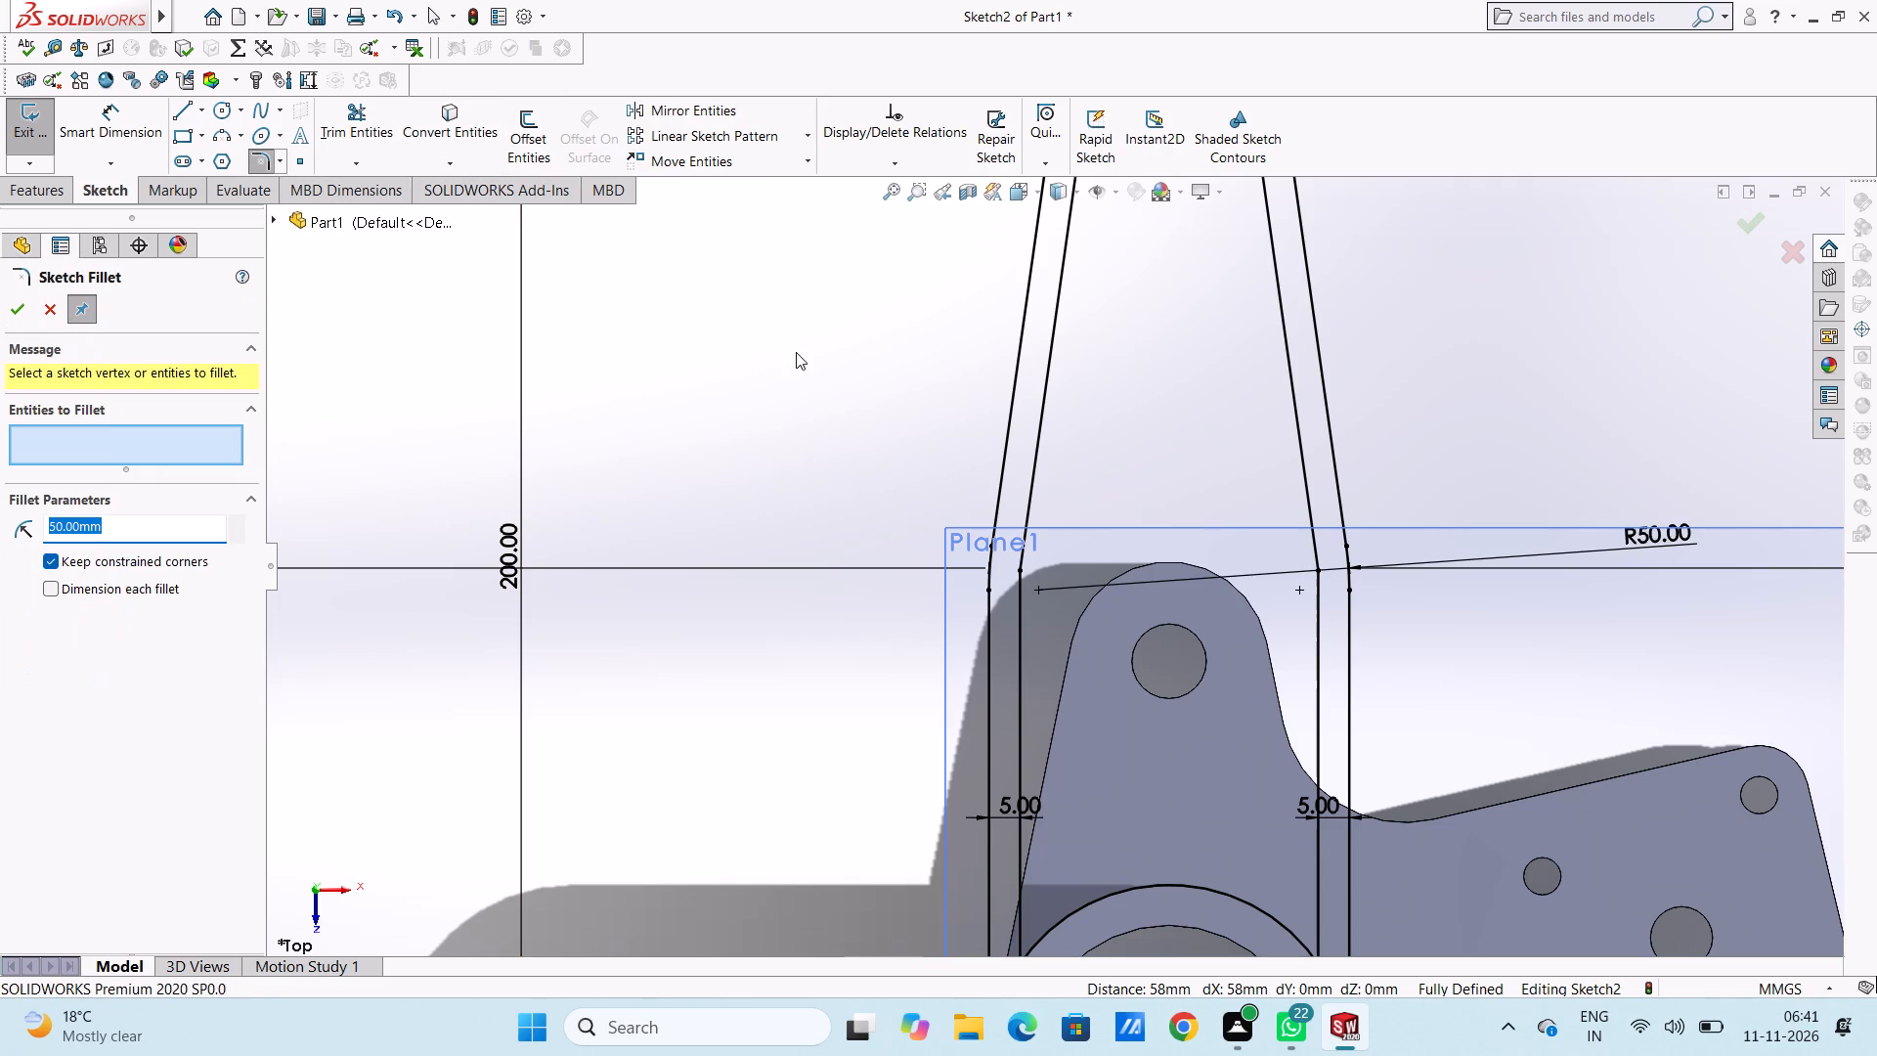
{"action": "key", "text": "8"}
{"action": "key", "text": "Return"}
{"action": "scroll", "coordinate": [1038, 549], "scroll_direction": "down", "scroll_amount": 5}
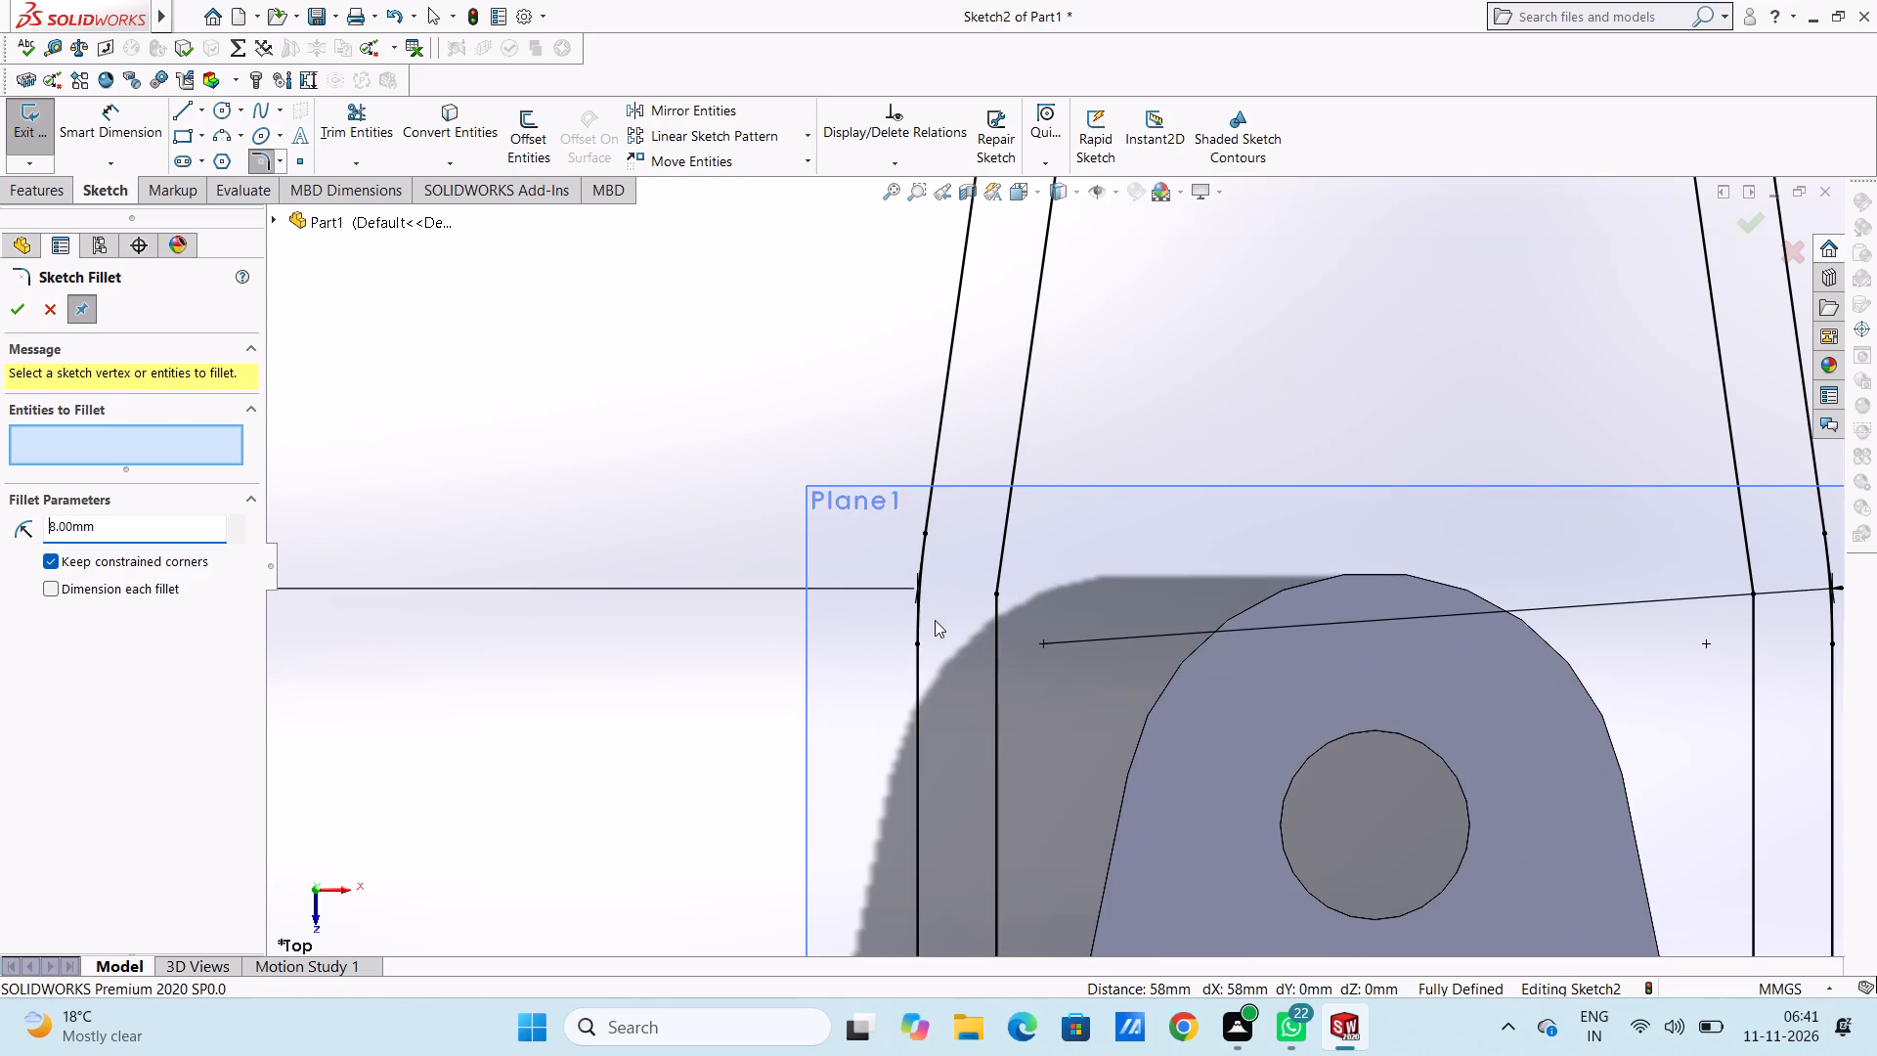
{"action": "left_click", "coordinate": [999, 574]}
{"action": "left_click", "coordinate": [997, 607]}
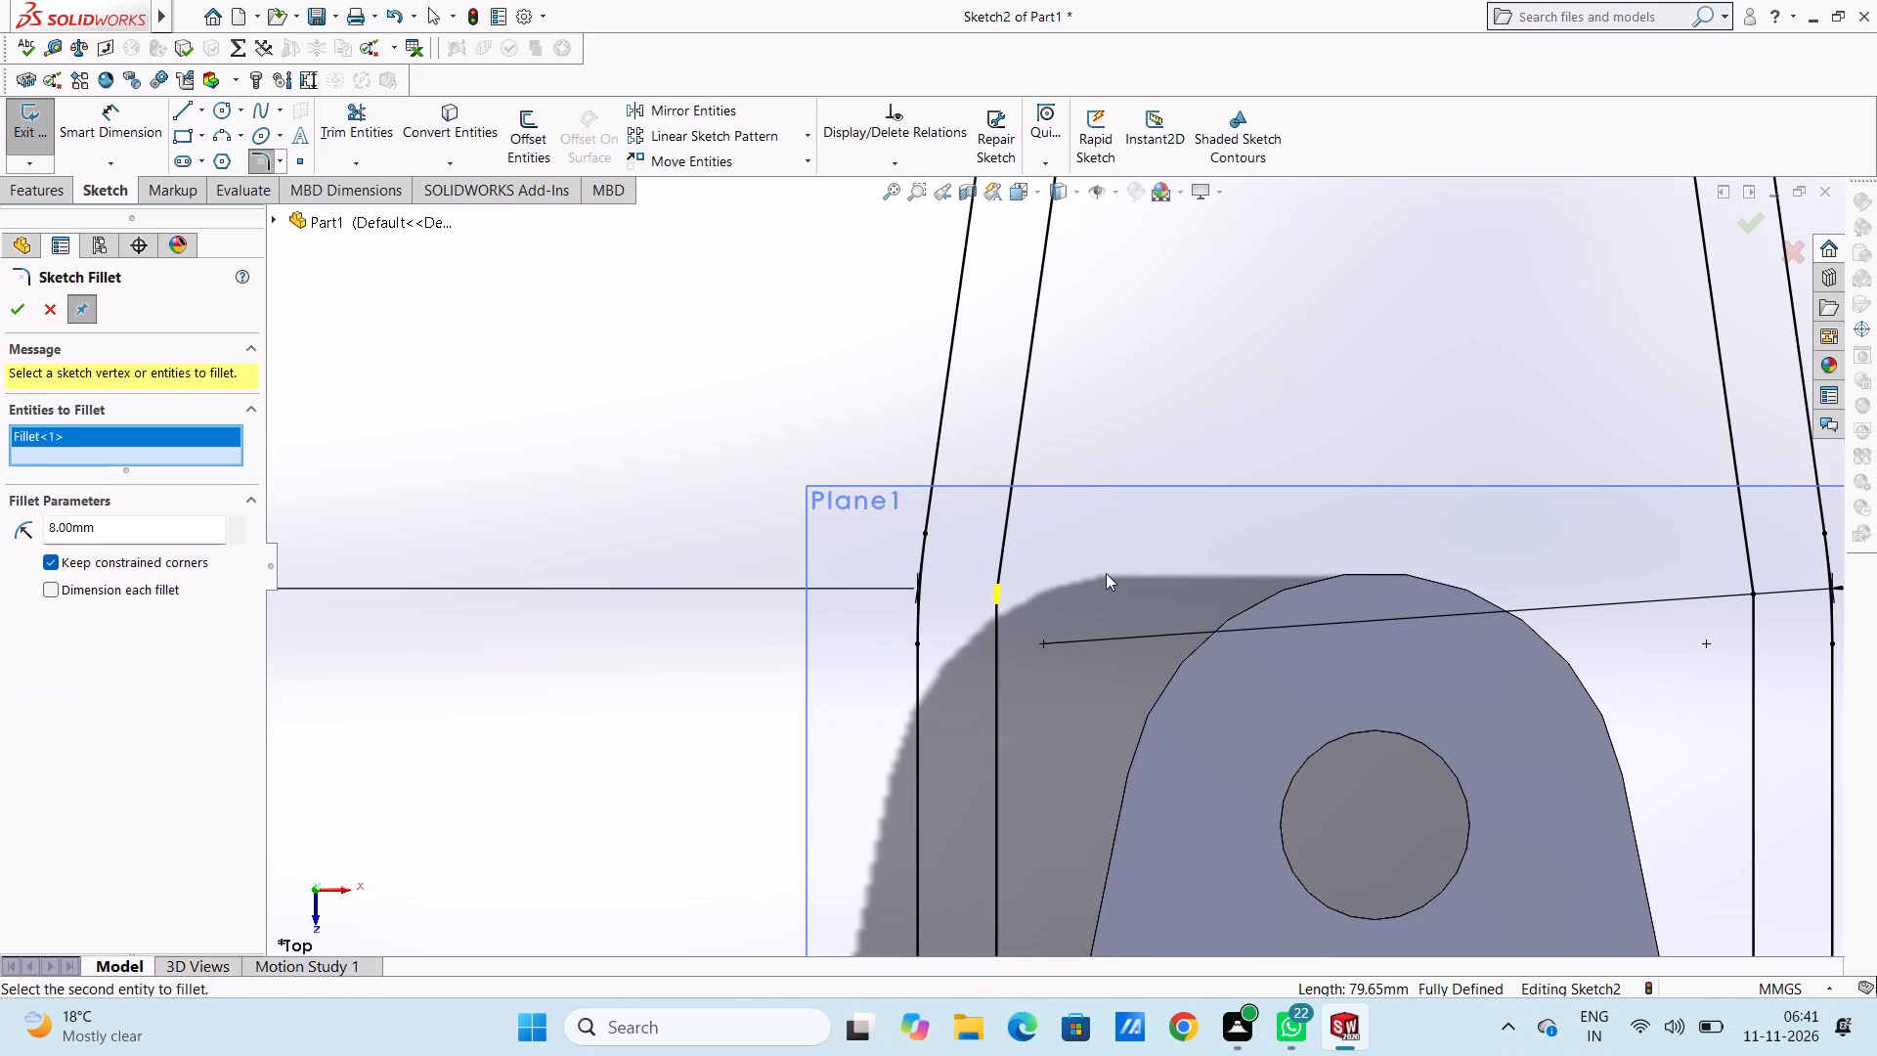
{"action": "scroll", "coordinate": [1171, 547], "scroll_direction": "up", "scroll_amount": 5}
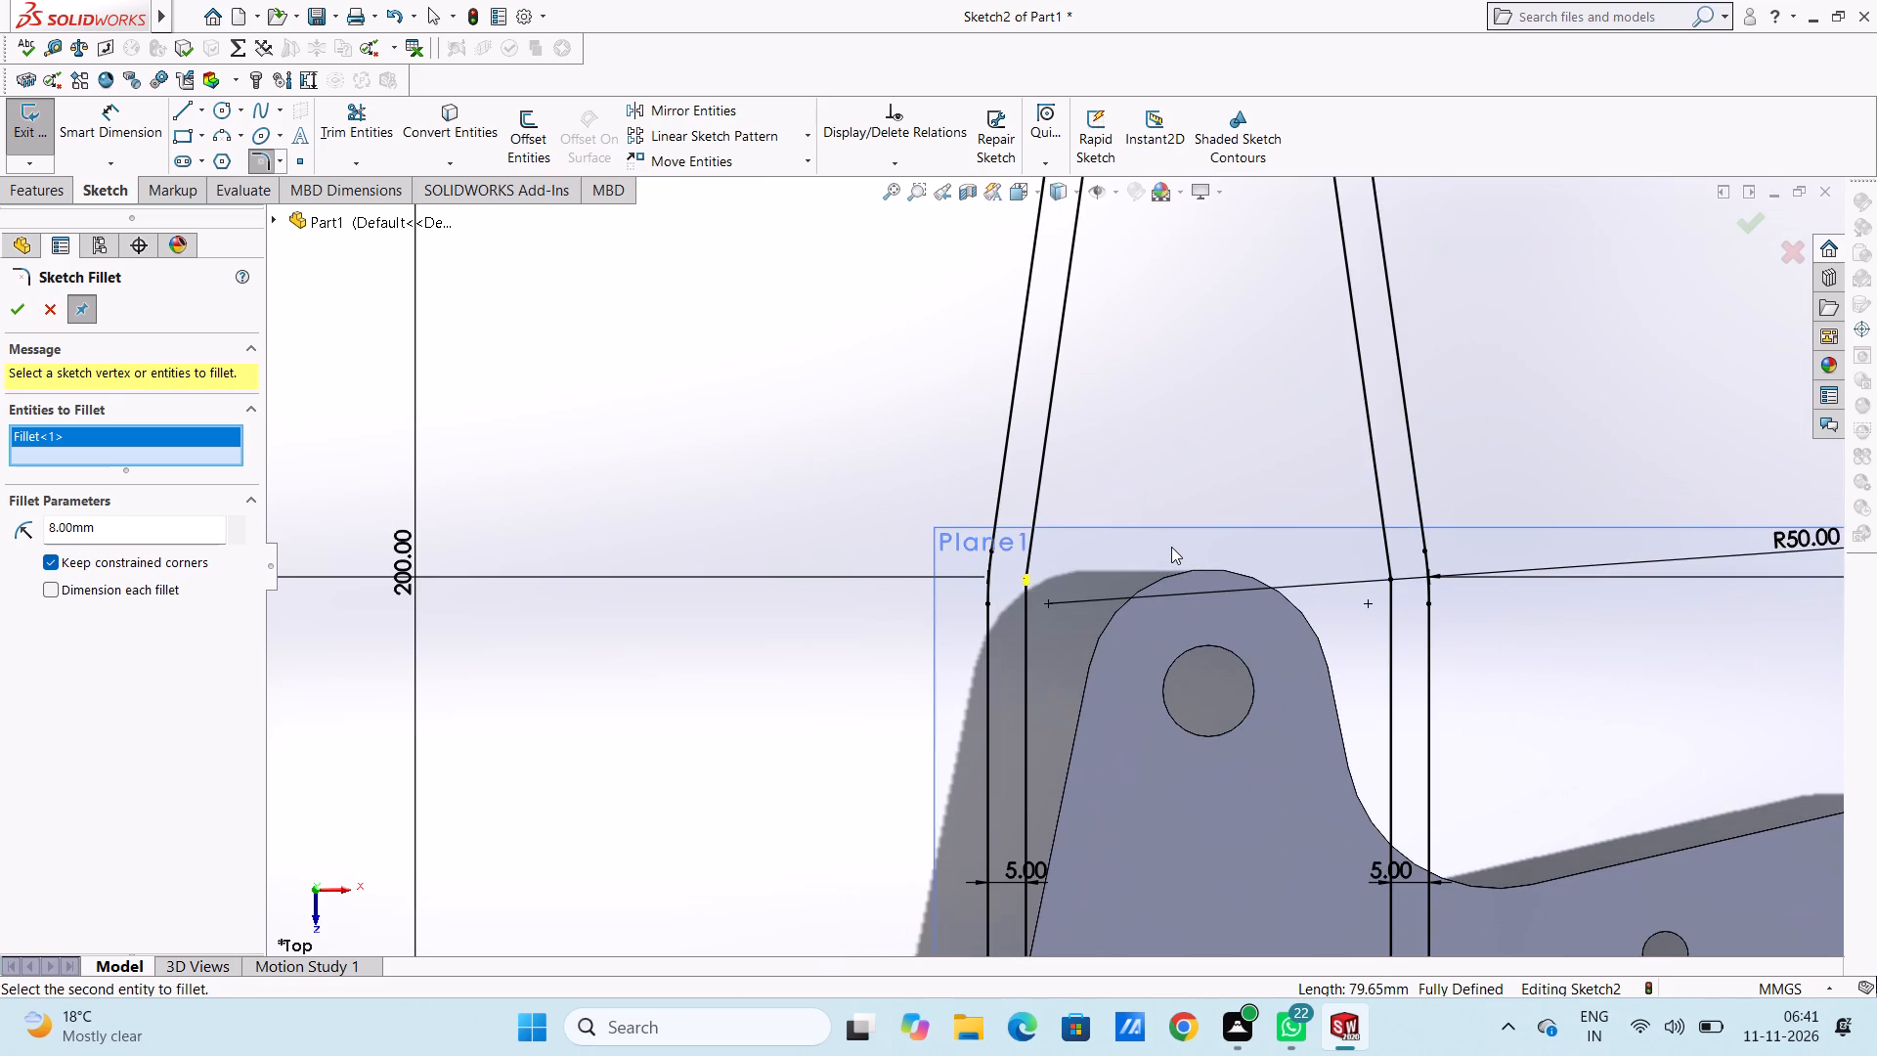
{"action": "scroll", "coordinate": [1435, 508], "scroll_direction": "down", "scroll_amount": 5}
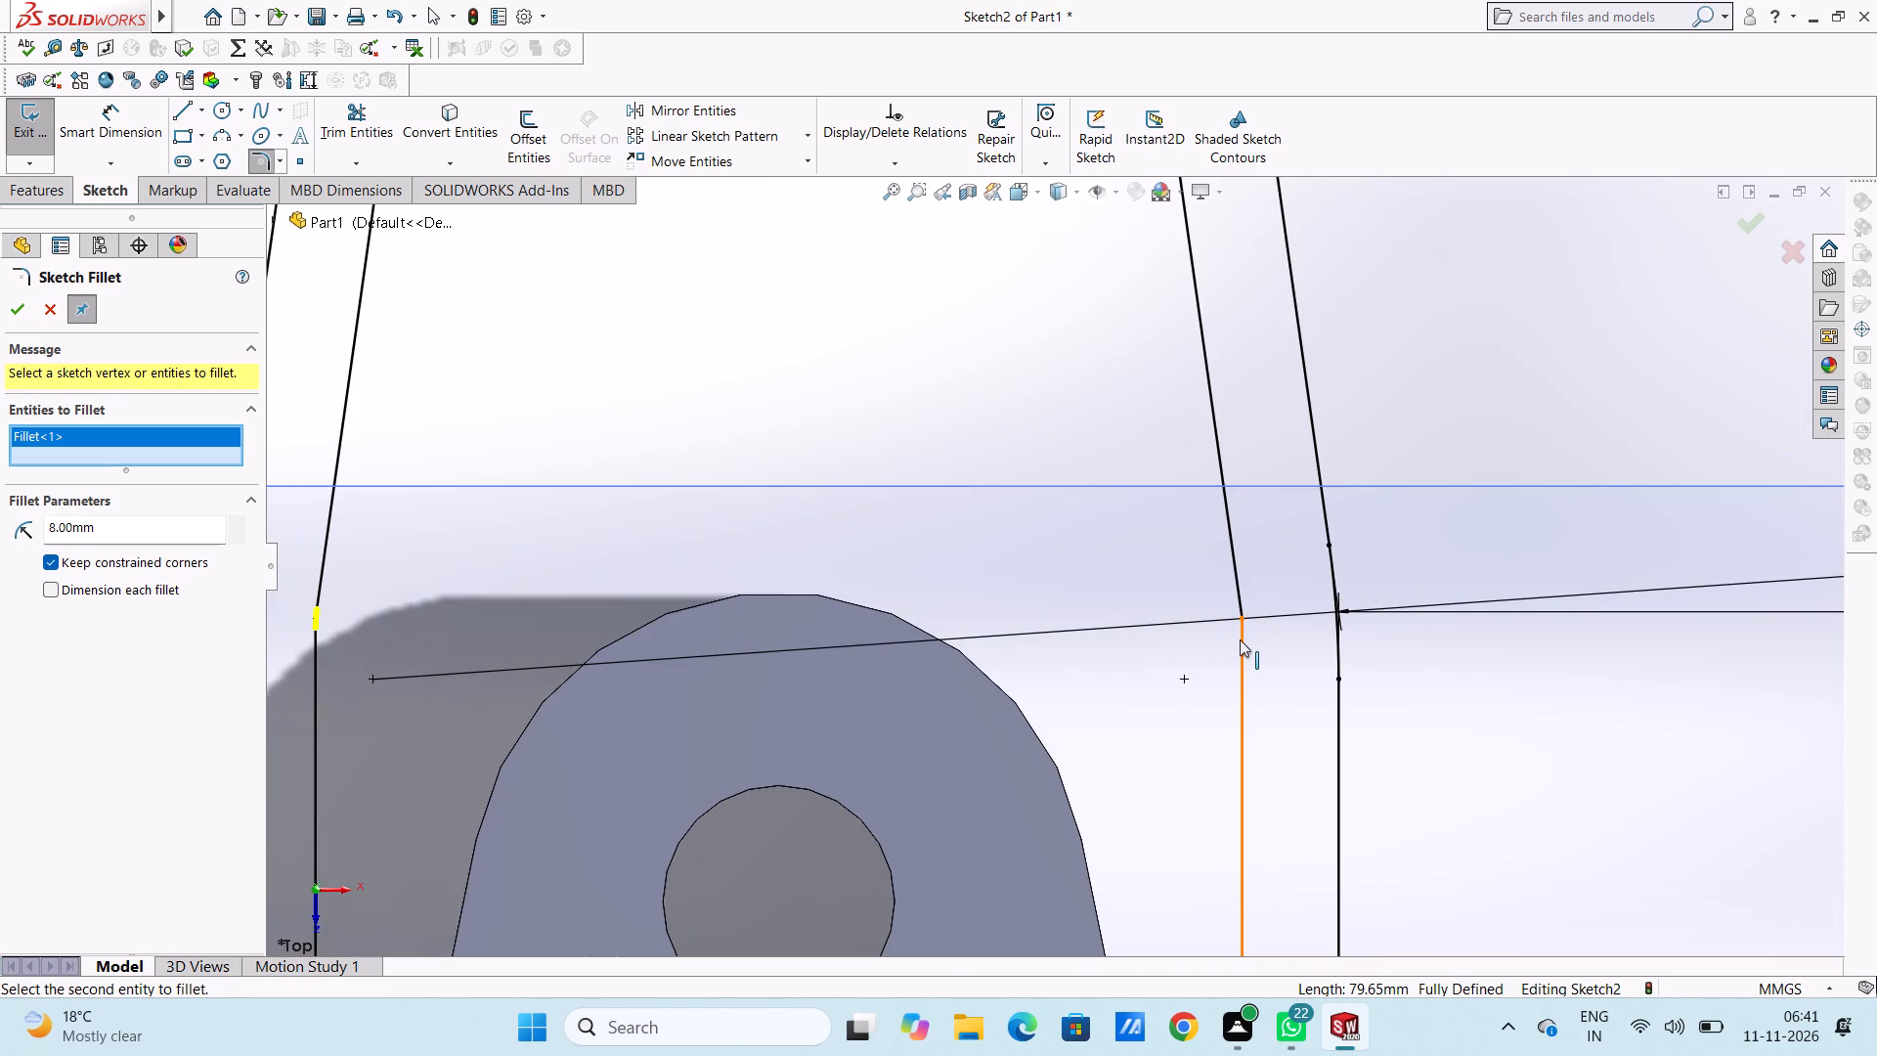
{"action": "left_click", "coordinate": [1241, 604]}
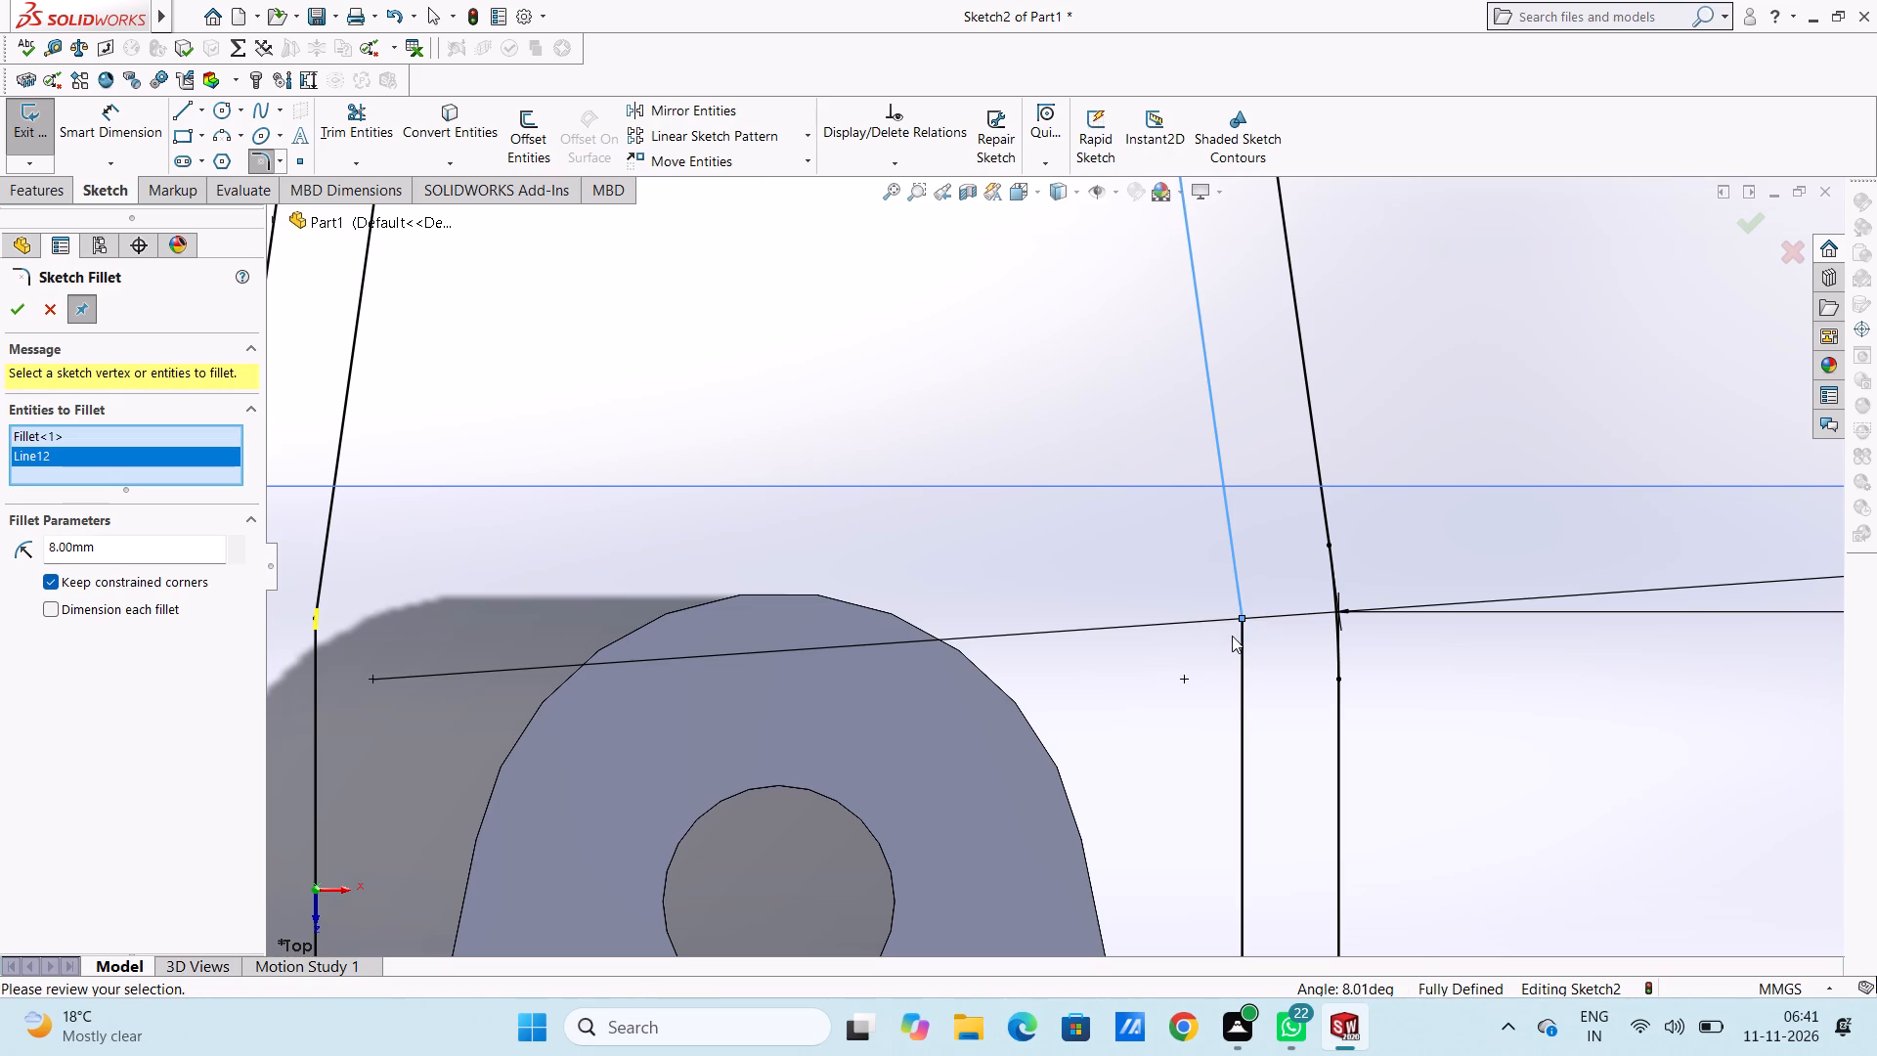
{"action": "left_click", "coordinate": [1244, 641]}
{"action": "scroll", "coordinate": [1221, 587], "scroll_direction": "up", "scroll_amount": 6}
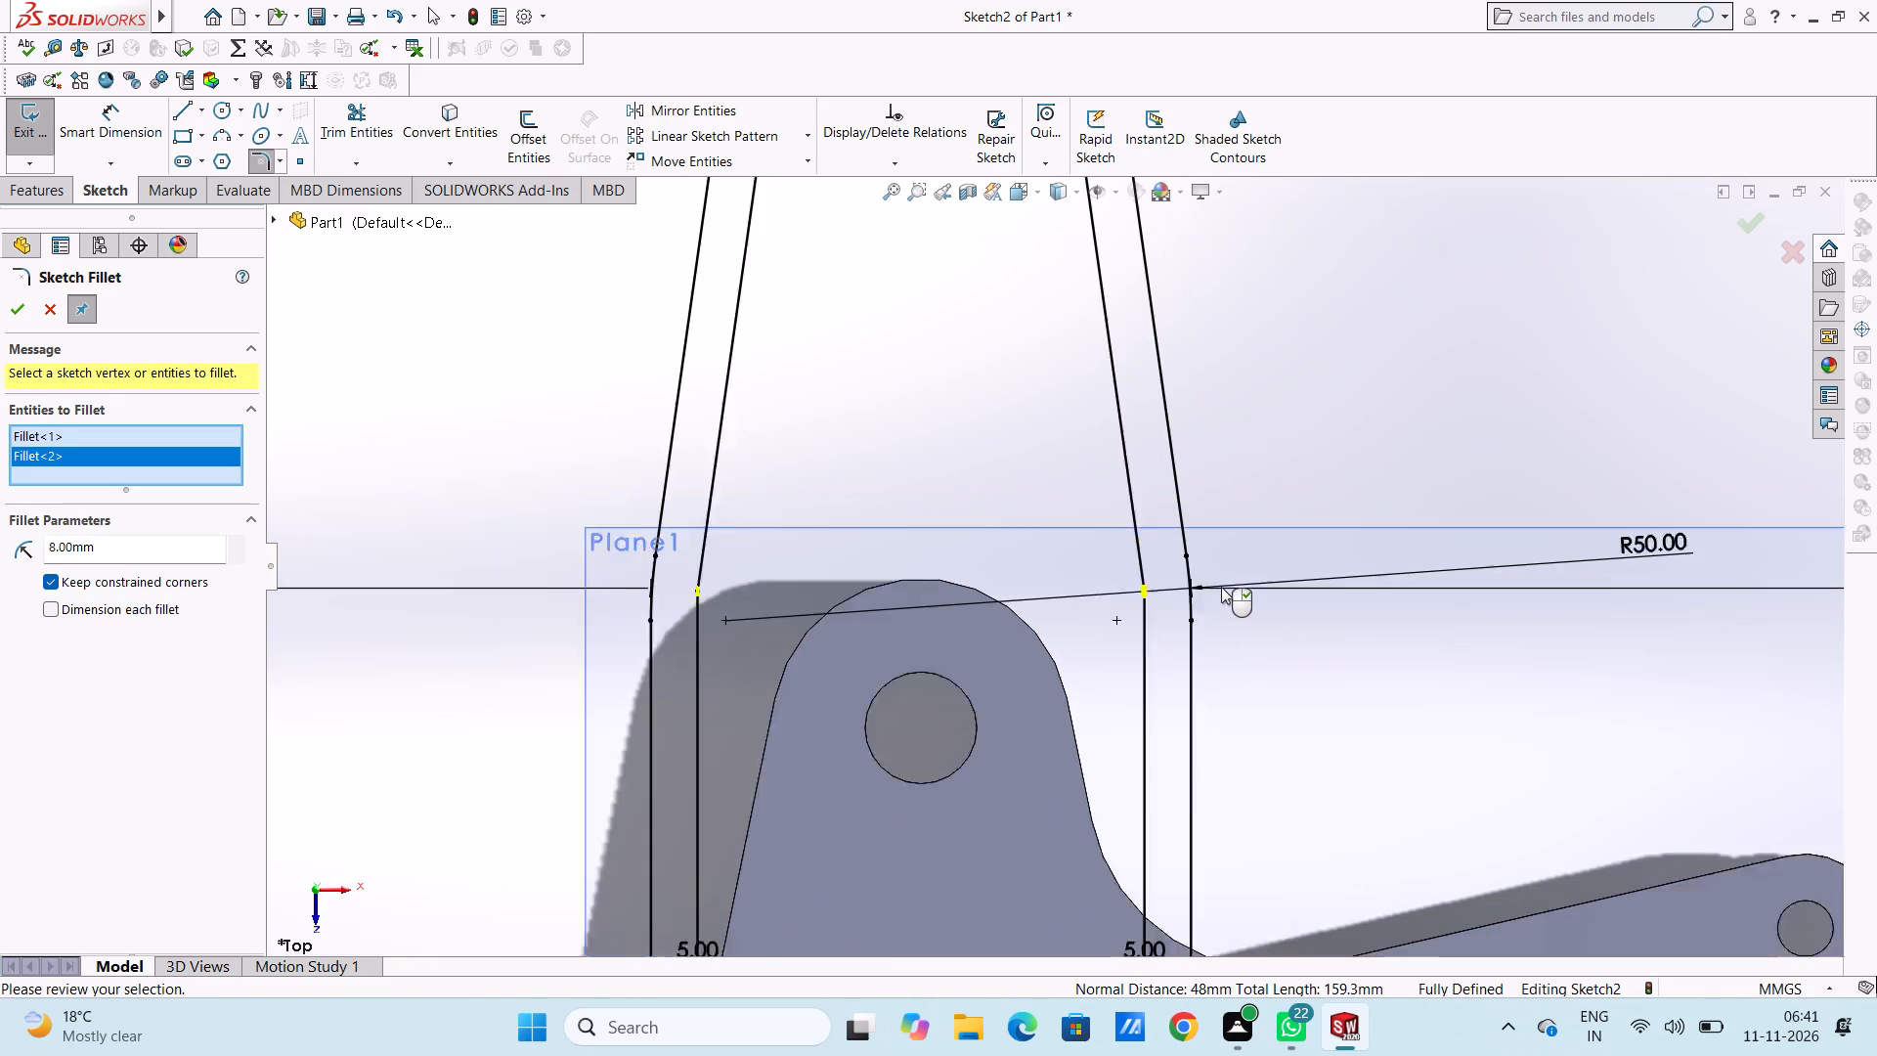
{"action": "scroll", "coordinate": [1221, 587], "scroll_direction": "up", "scroll_amount": 4}
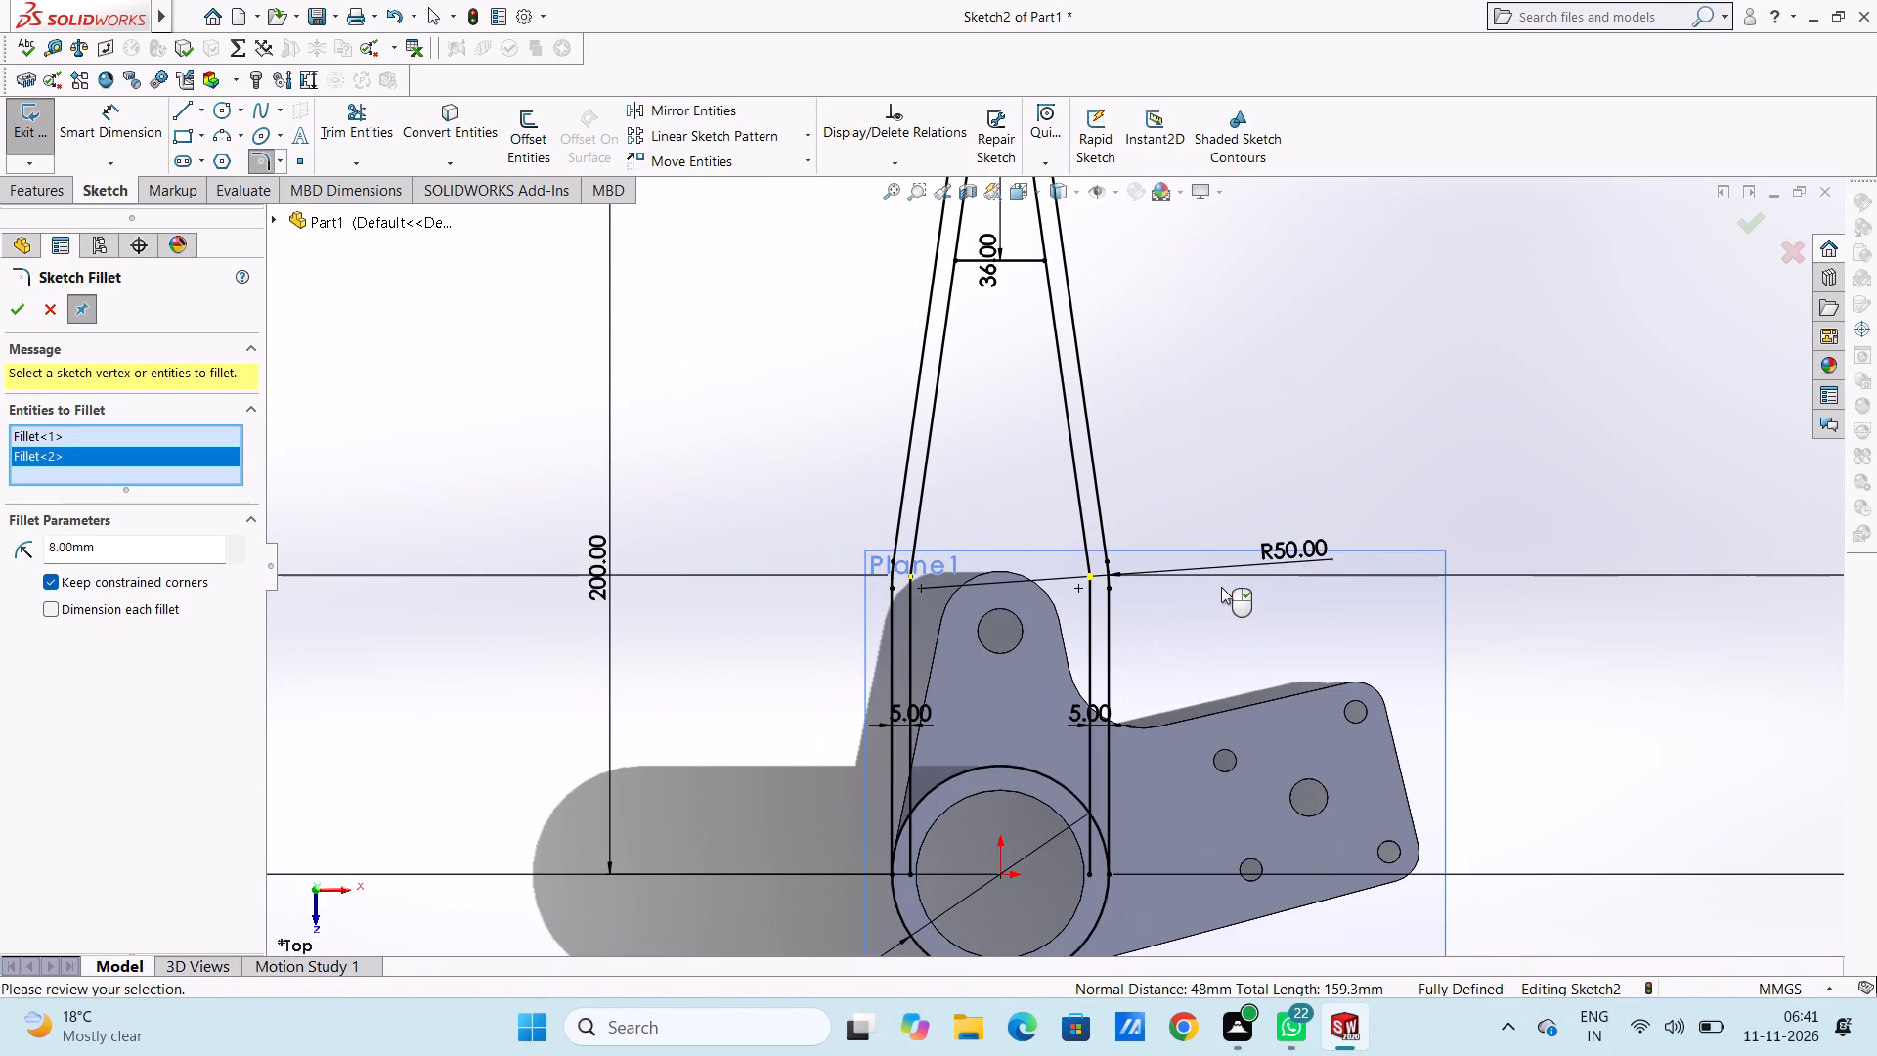
{"action": "left_click", "coordinate": [20, 311]}
{"action": "left_click", "coordinate": [20, 311]}
{"action": "left_click", "coordinate": [27, 311]}
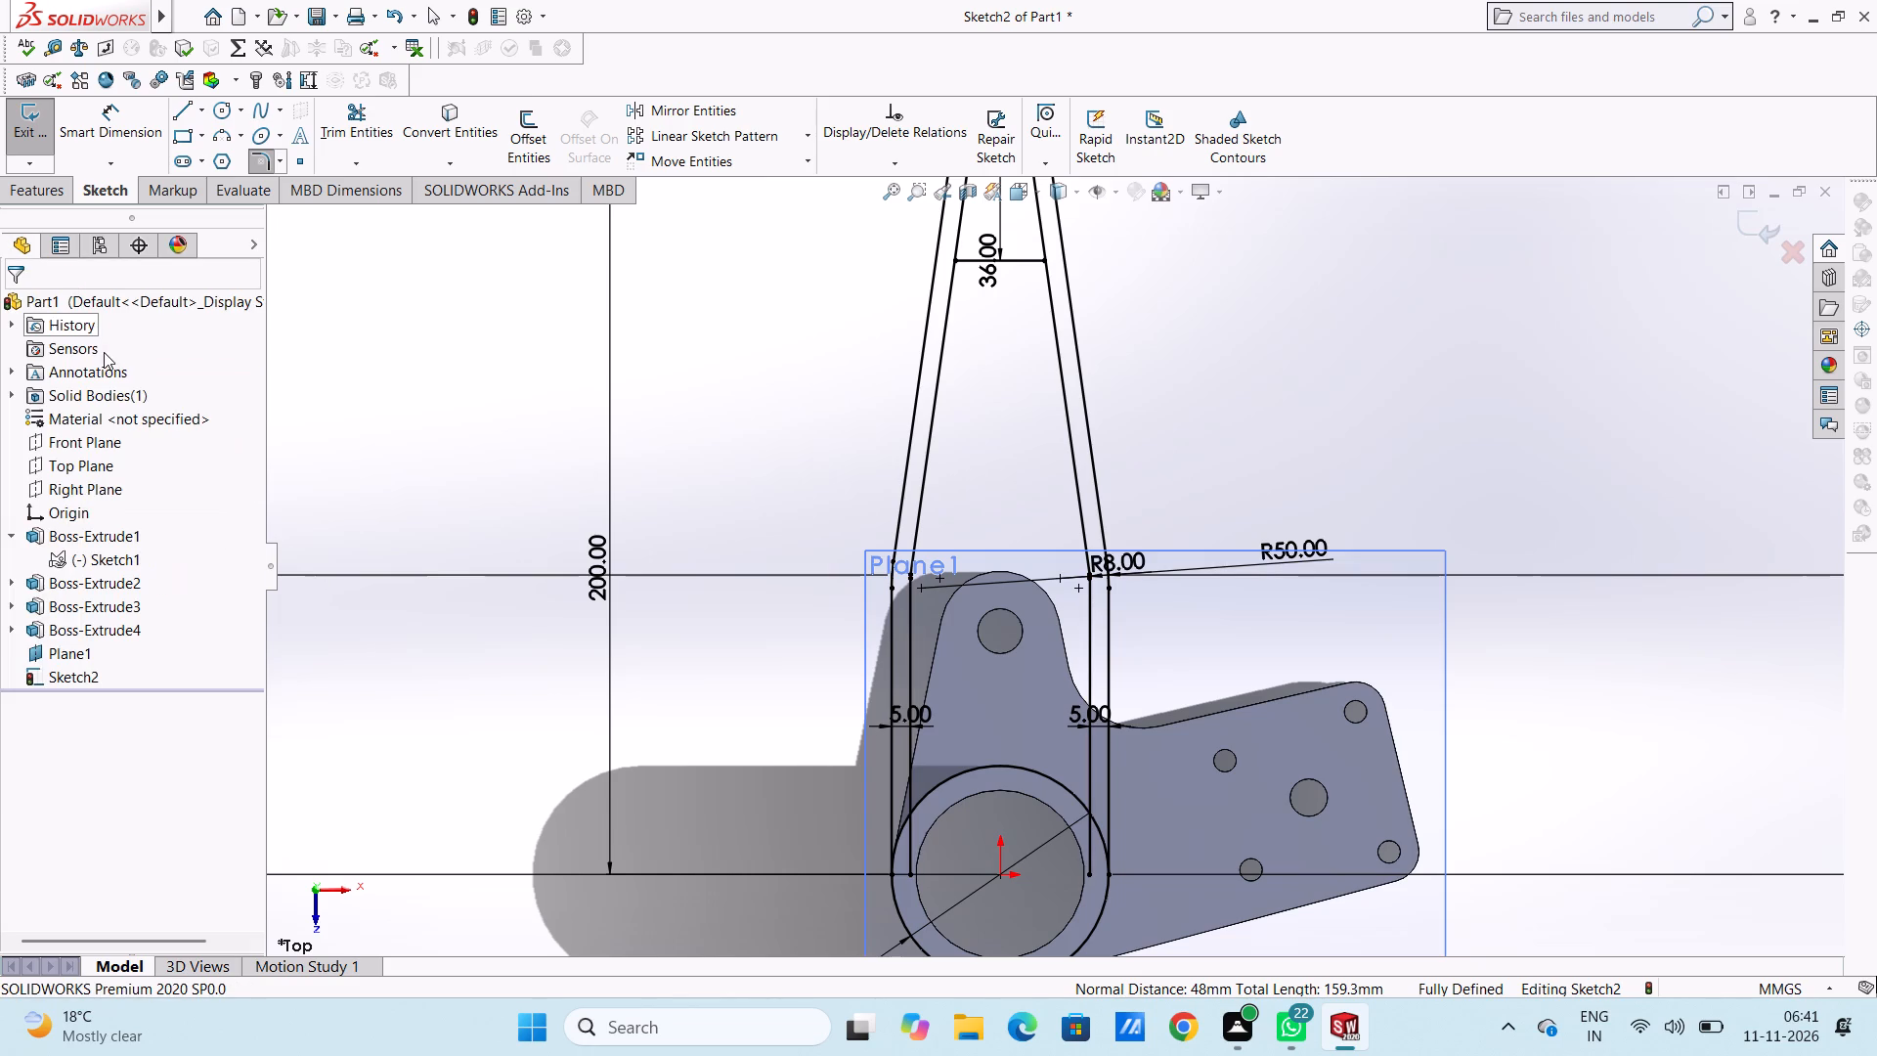
Move the R8 fillet dimension text away from the arm, above the R50 dimension.
{"action": "scroll", "coordinate": [1098, 699], "scroll_direction": "down", "scroll_amount": 3}
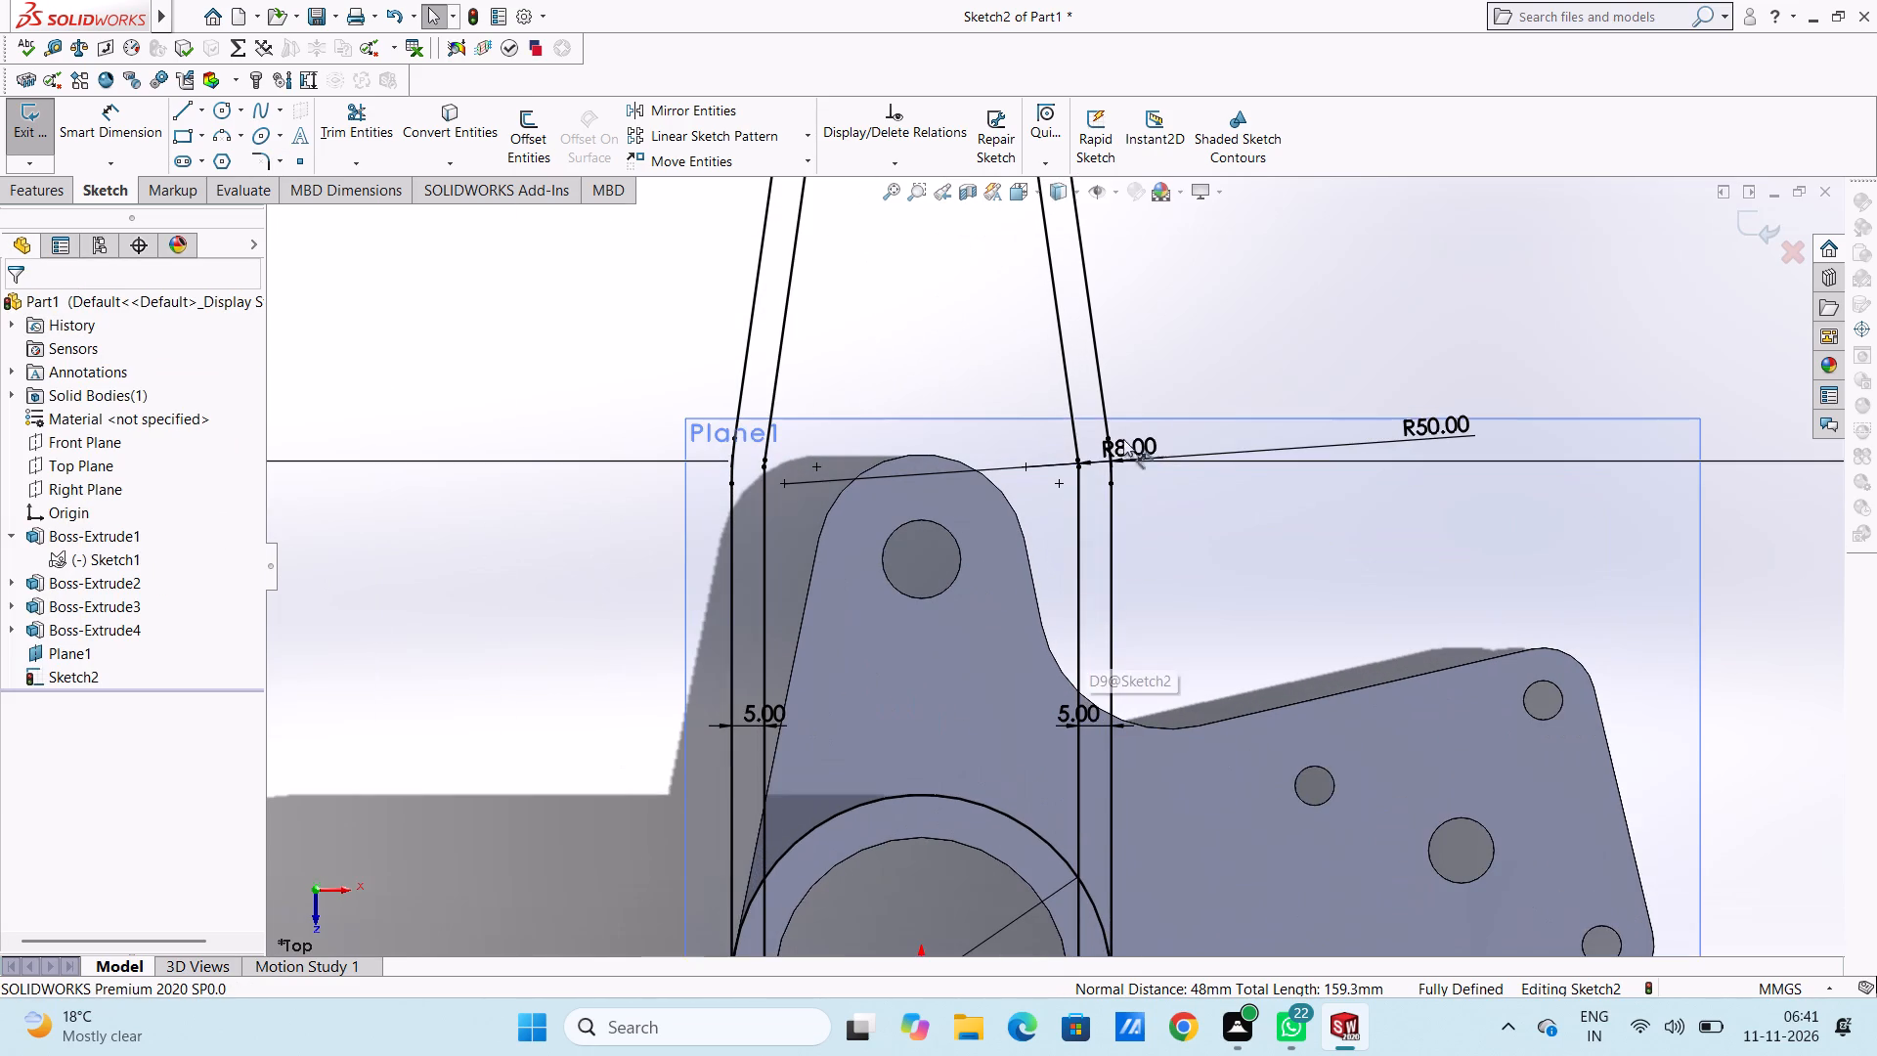
{"action": "left_click_drag", "start_coordinate": [1130, 443], "coordinate": [1451, 265]}
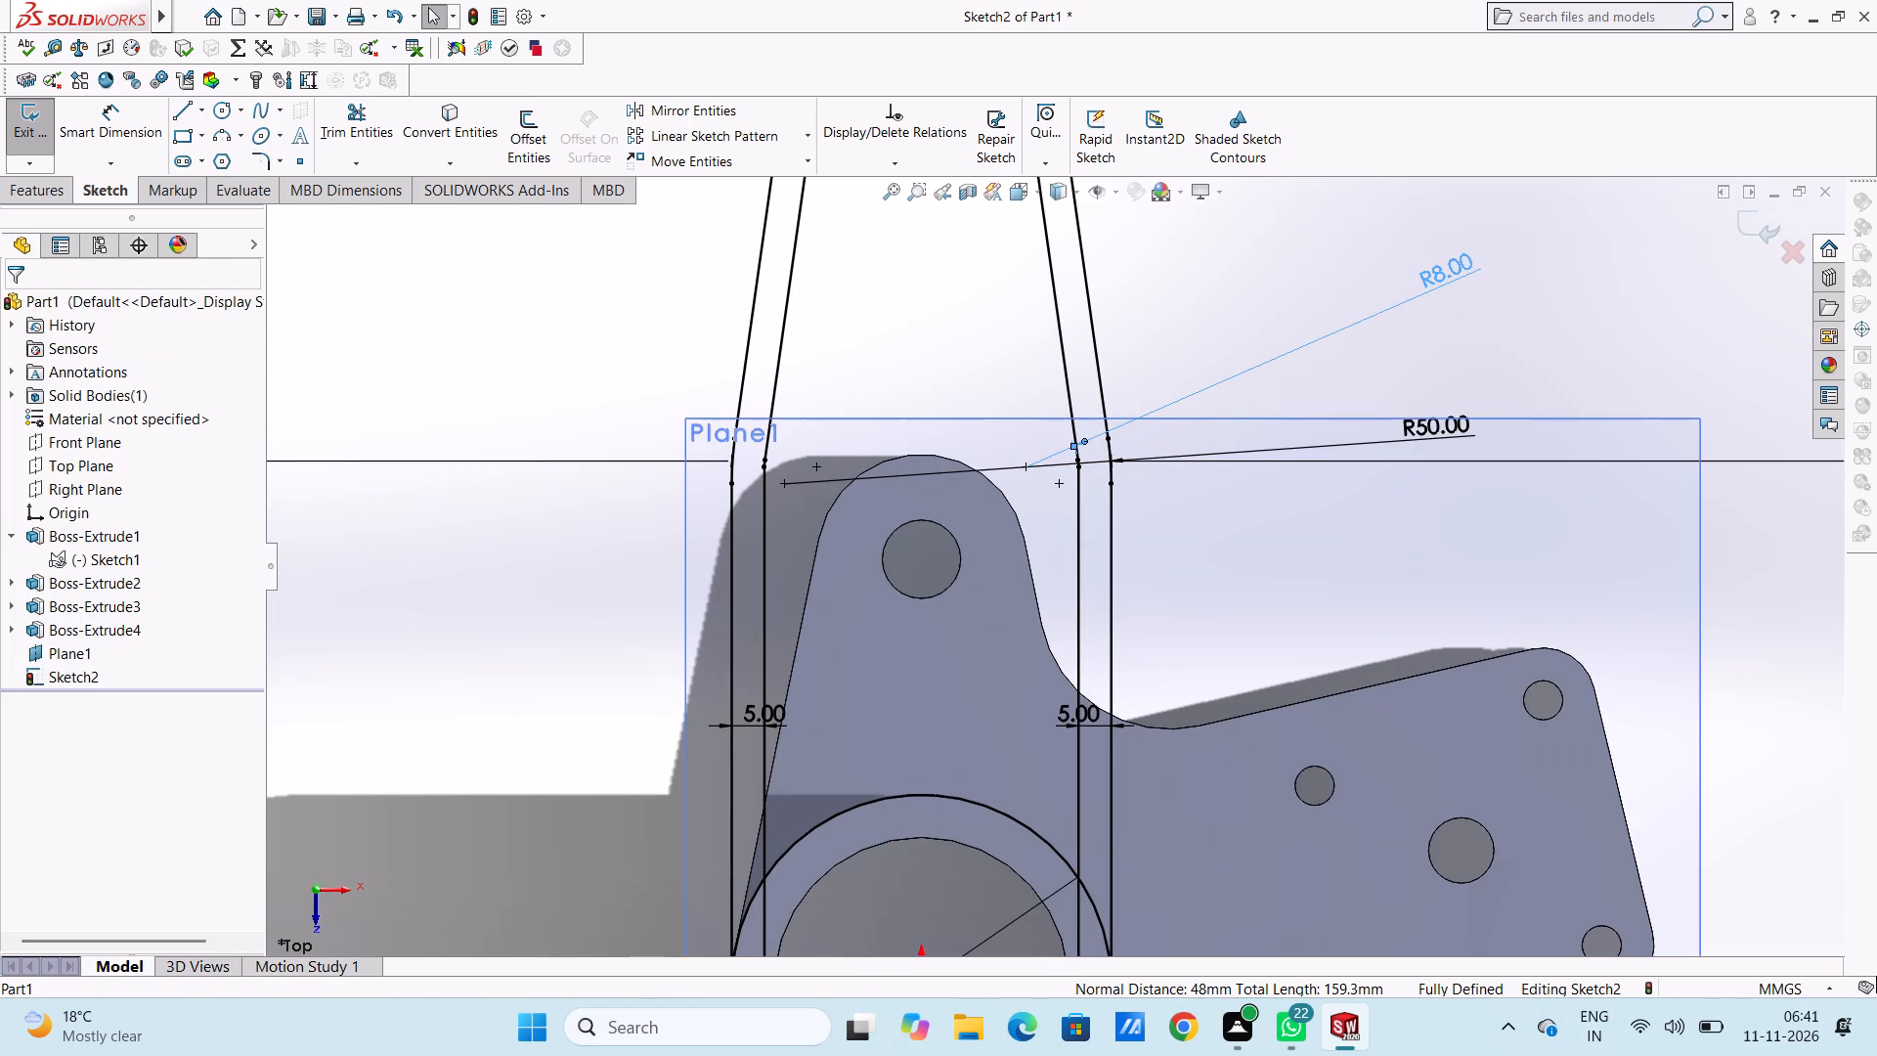
{"action": "left_click", "coordinate": [1200, 311]}
Trim the lower ends of both inner vertical offset lines where they run inside the boss circle.
{"action": "scroll", "coordinate": [1149, 546], "scroll_direction": "up", "scroll_amount": 3}
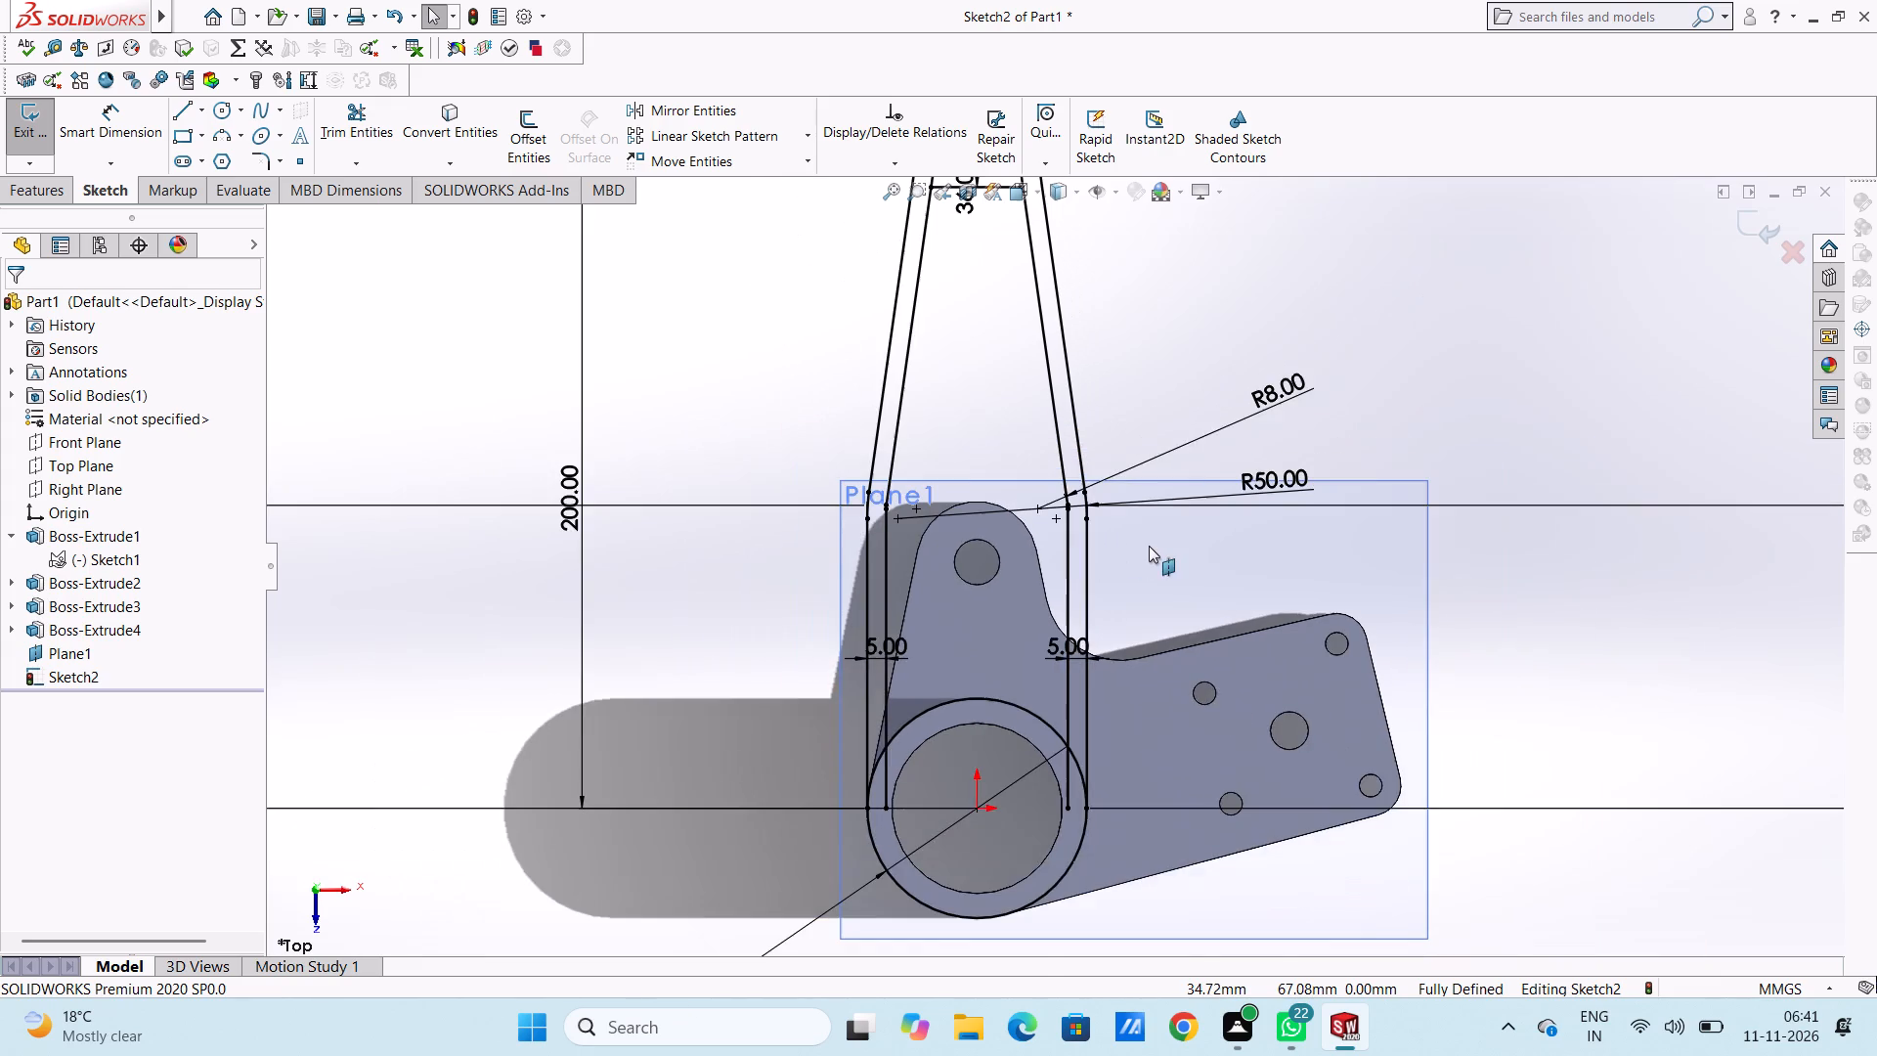
{"action": "scroll", "coordinate": [1076, 530], "scroll_direction": "down", "scroll_amount": 15}
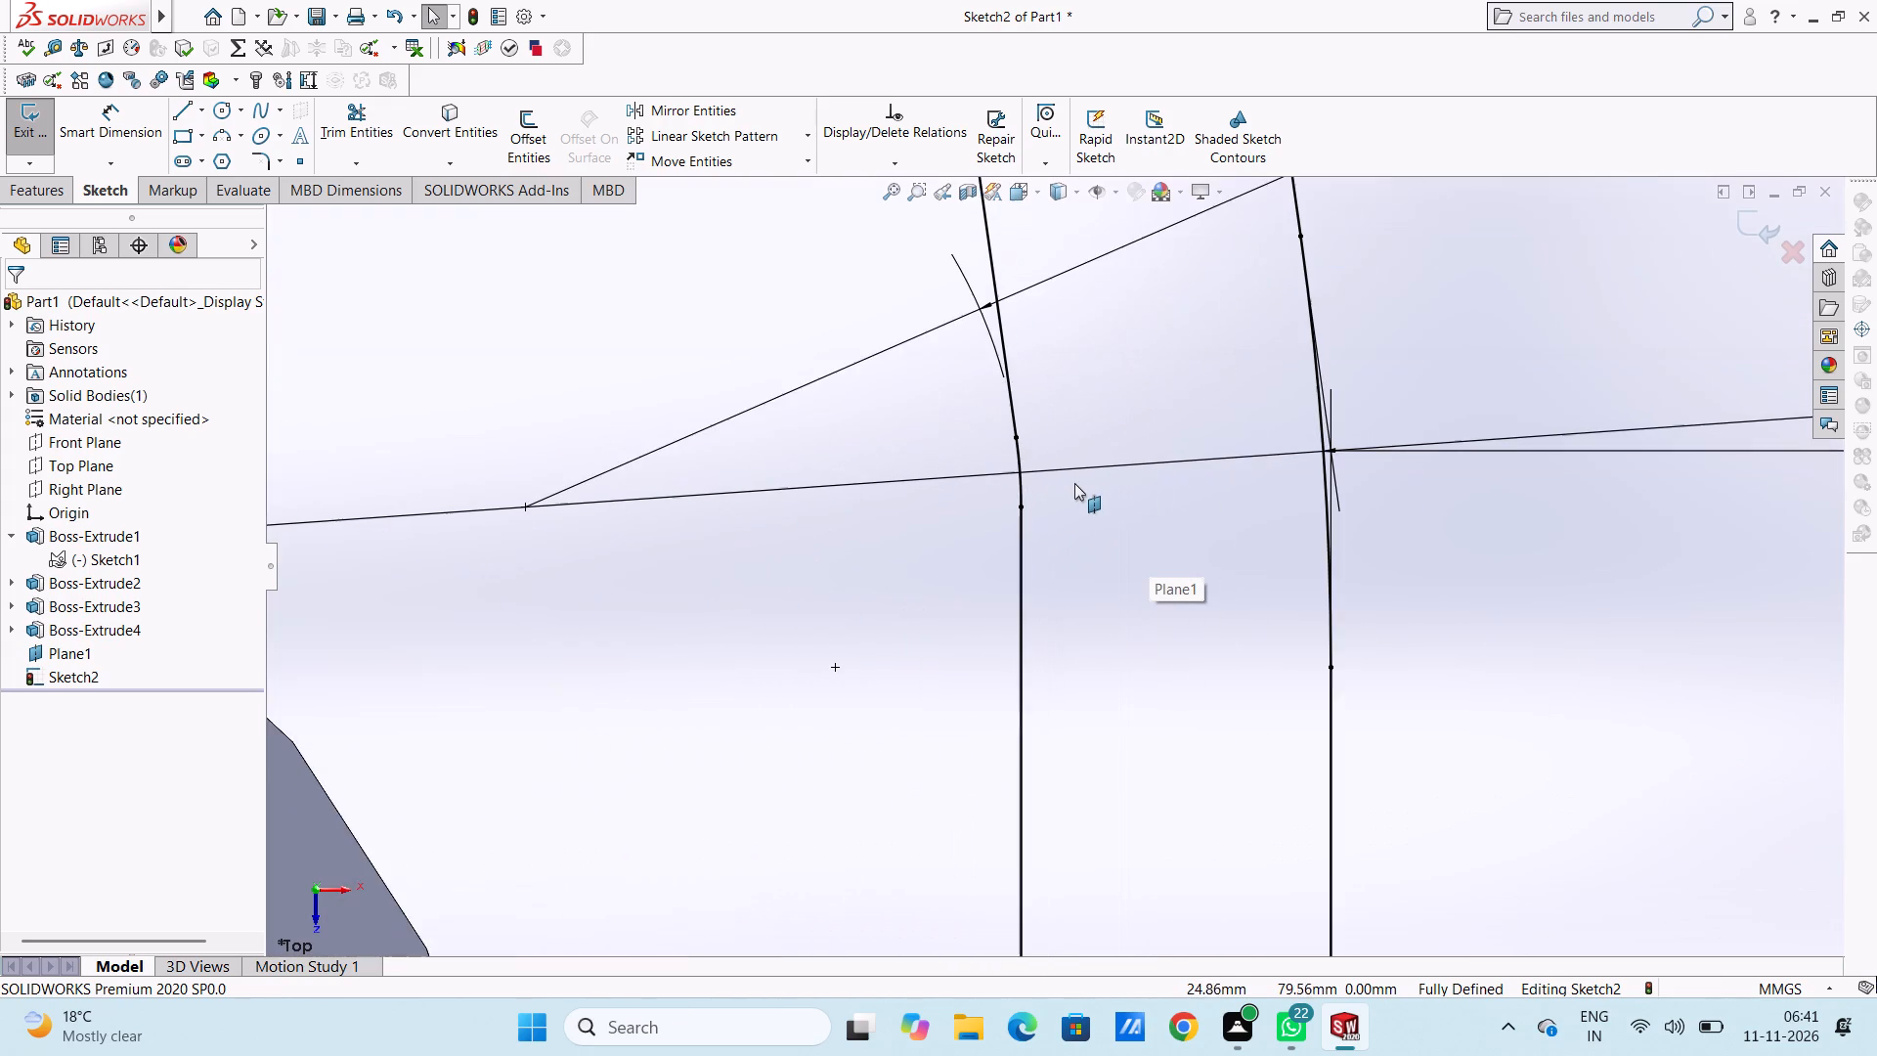
{"action": "scroll", "coordinate": [1084, 538], "scroll_direction": "up", "scroll_amount": 18}
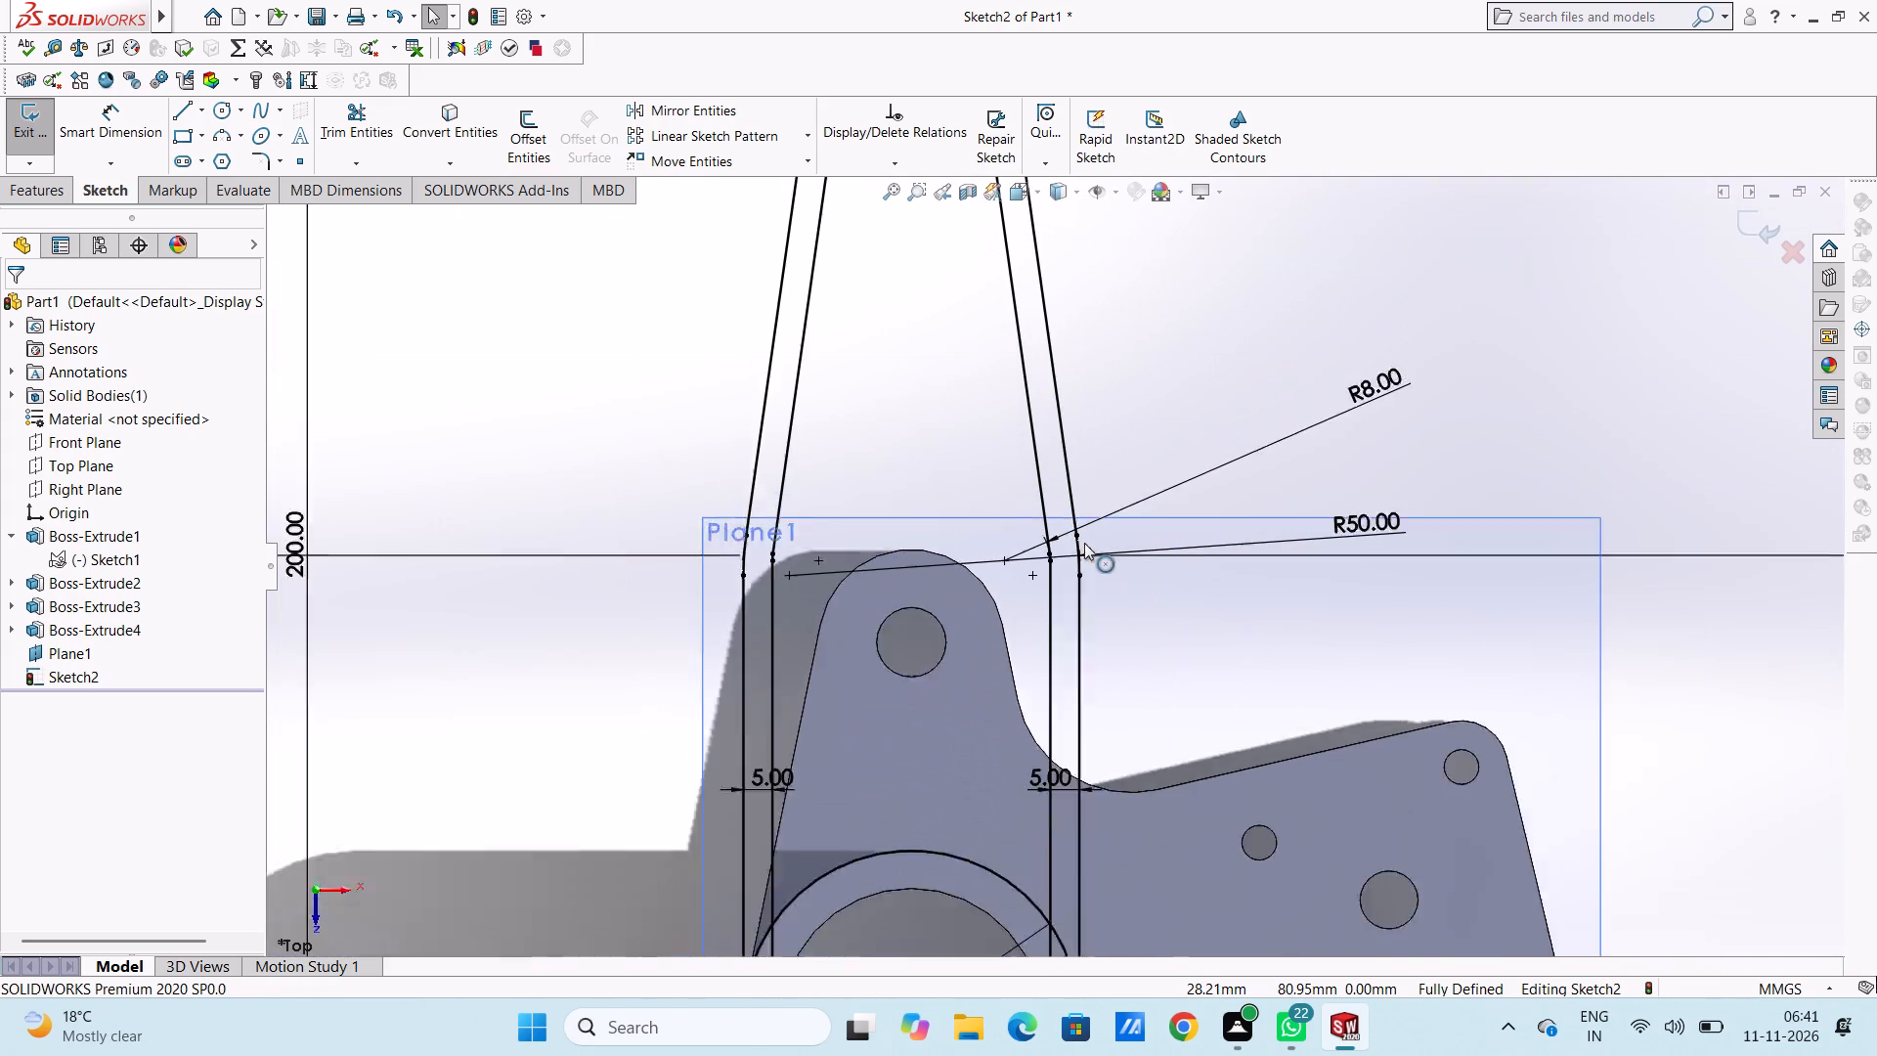
{"action": "scroll", "coordinate": [1084, 543], "scroll_direction": "up", "scroll_amount": 3}
{"action": "scroll", "coordinate": [1037, 698], "scroll_direction": "down", "scroll_amount": 4}
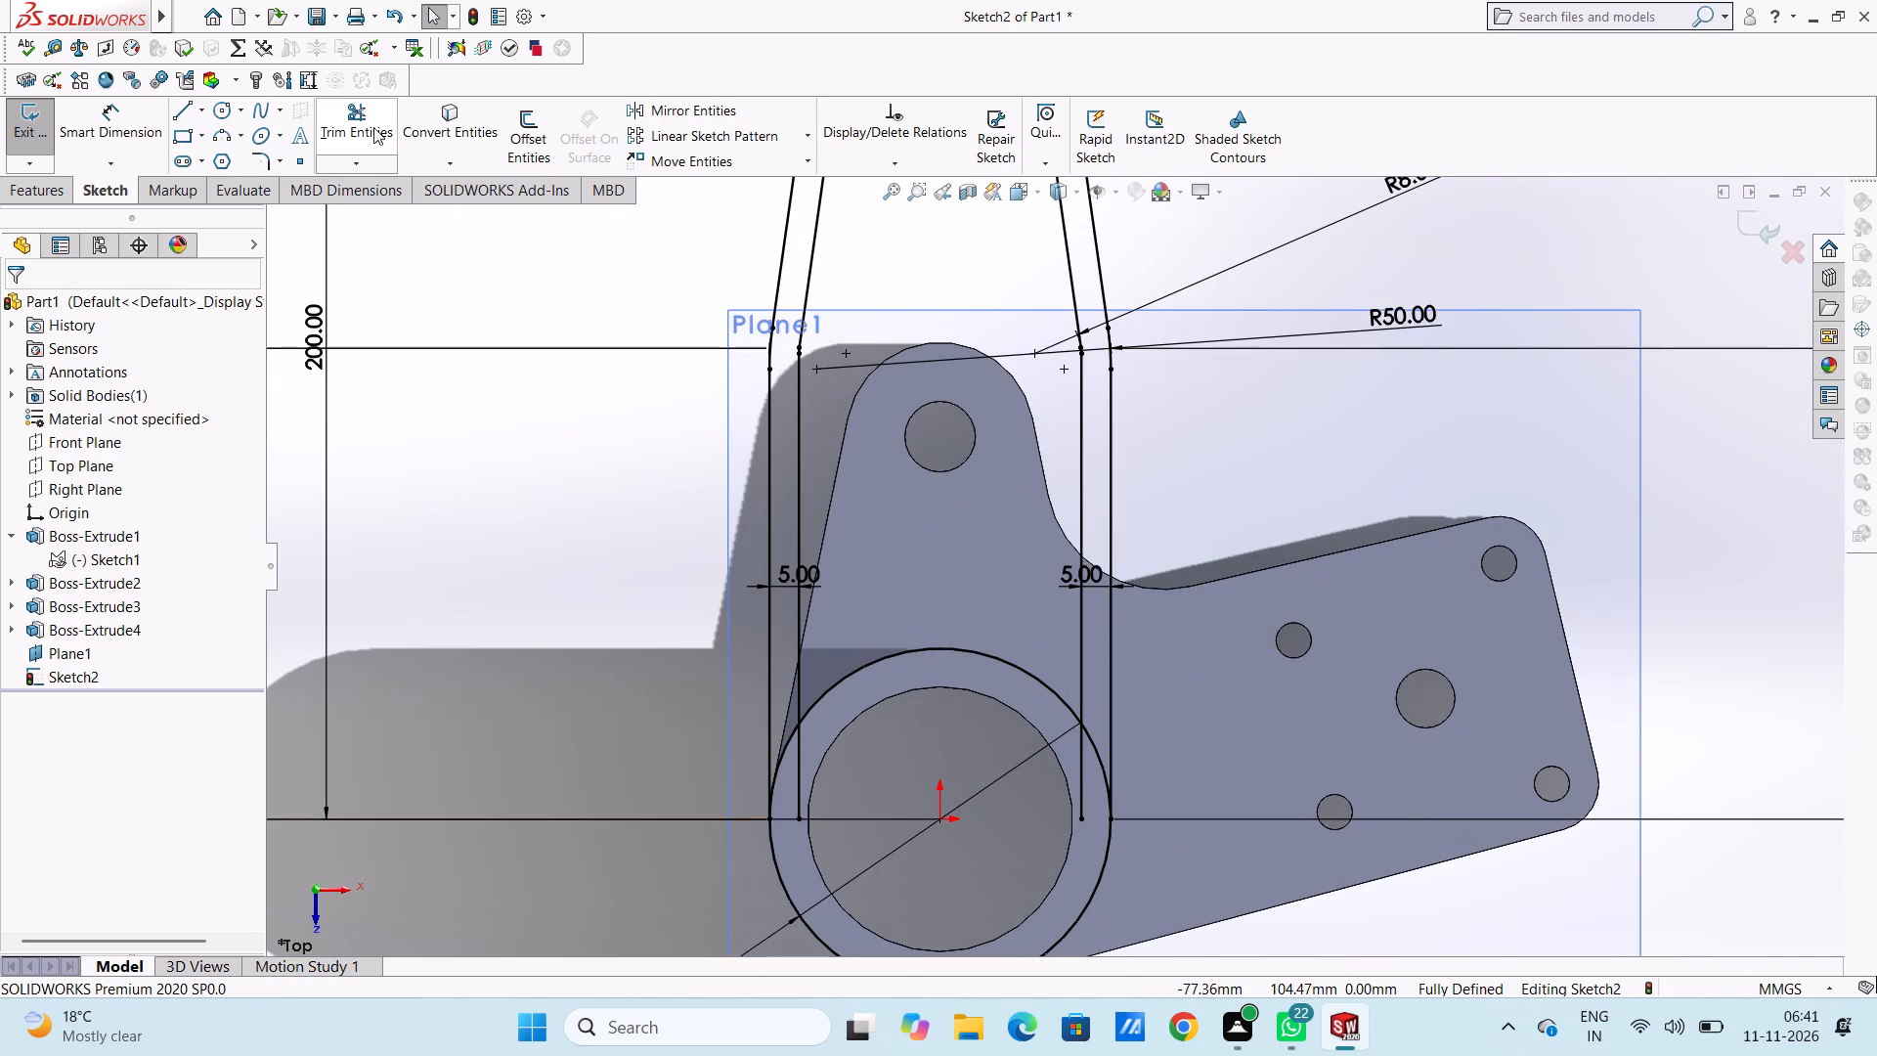
{"action": "left_click", "coordinate": [380, 124]}
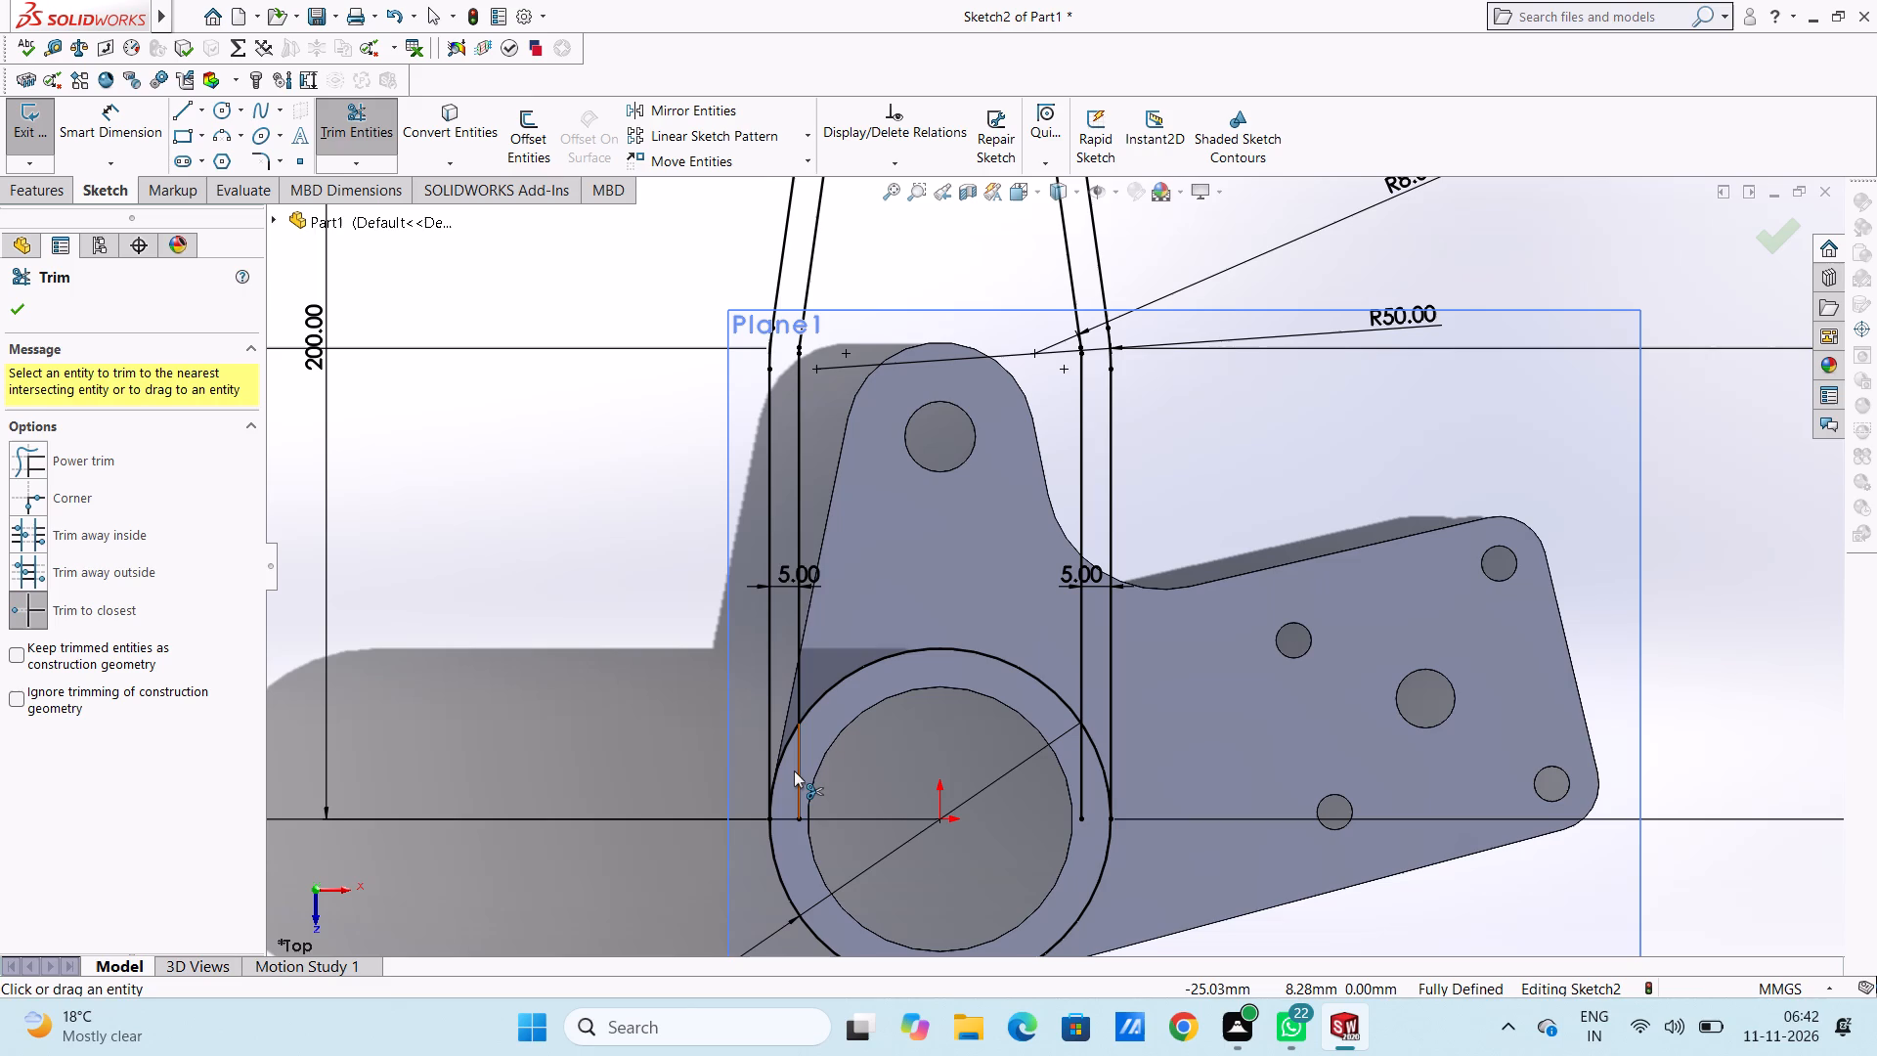
{"action": "left_click", "coordinate": [794, 770]}
{"action": "left_click", "coordinate": [1083, 770]}
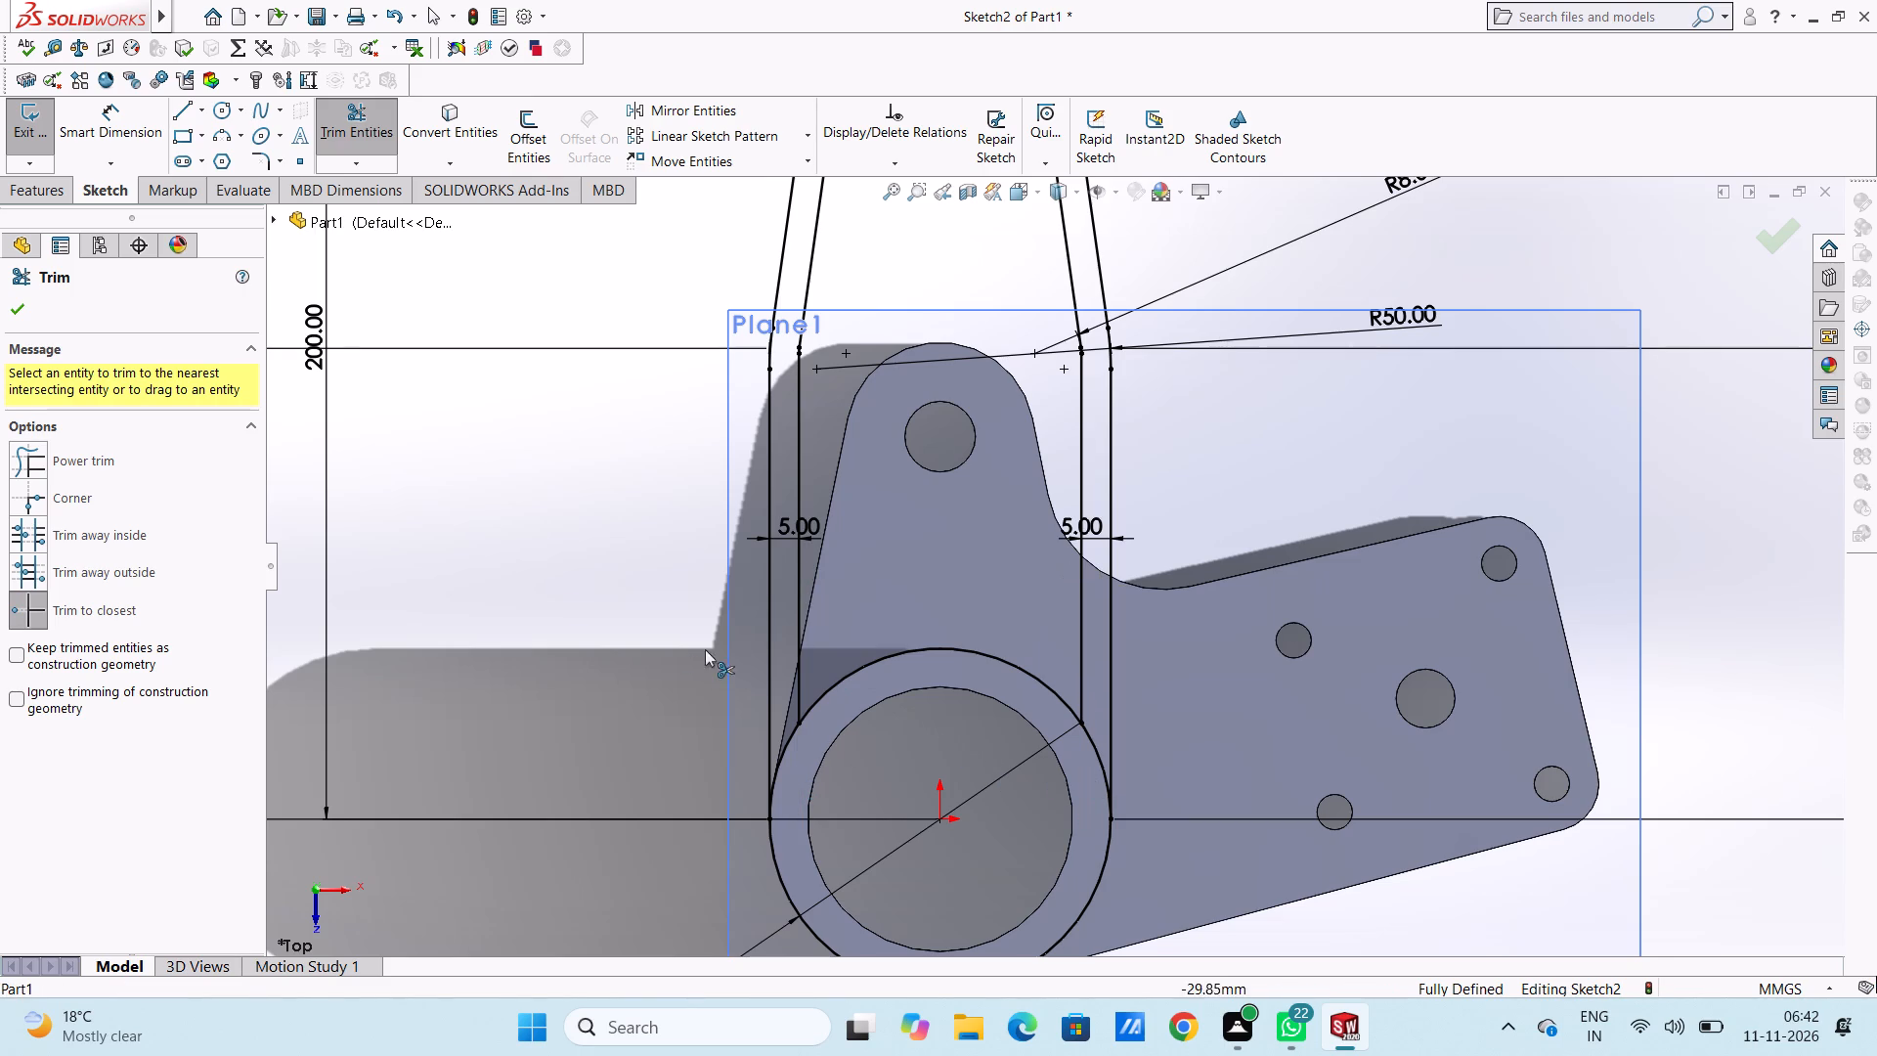
{"action": "right_click", "coordinate": [529, 492]}
{"action": "left_click", "coordinate": [596, 551]}
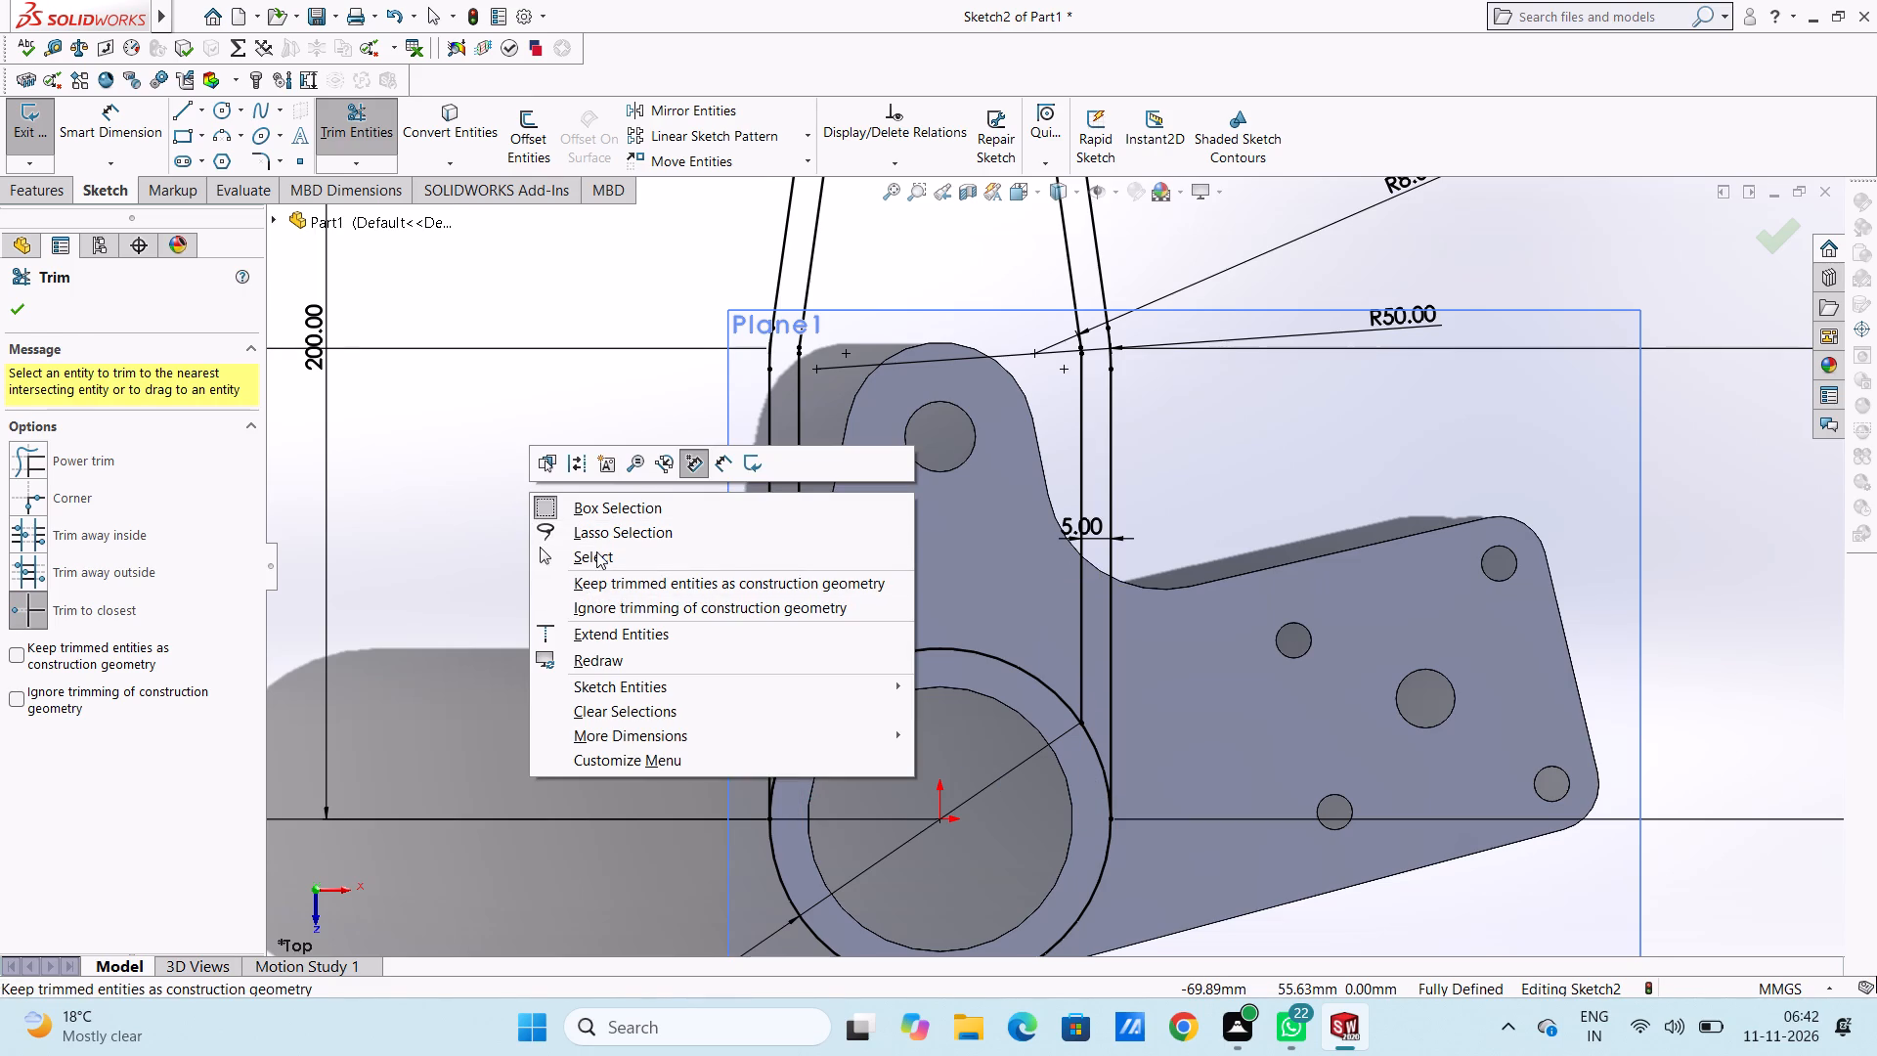
{"action": "left_click", "coordinate": [561, 551]}
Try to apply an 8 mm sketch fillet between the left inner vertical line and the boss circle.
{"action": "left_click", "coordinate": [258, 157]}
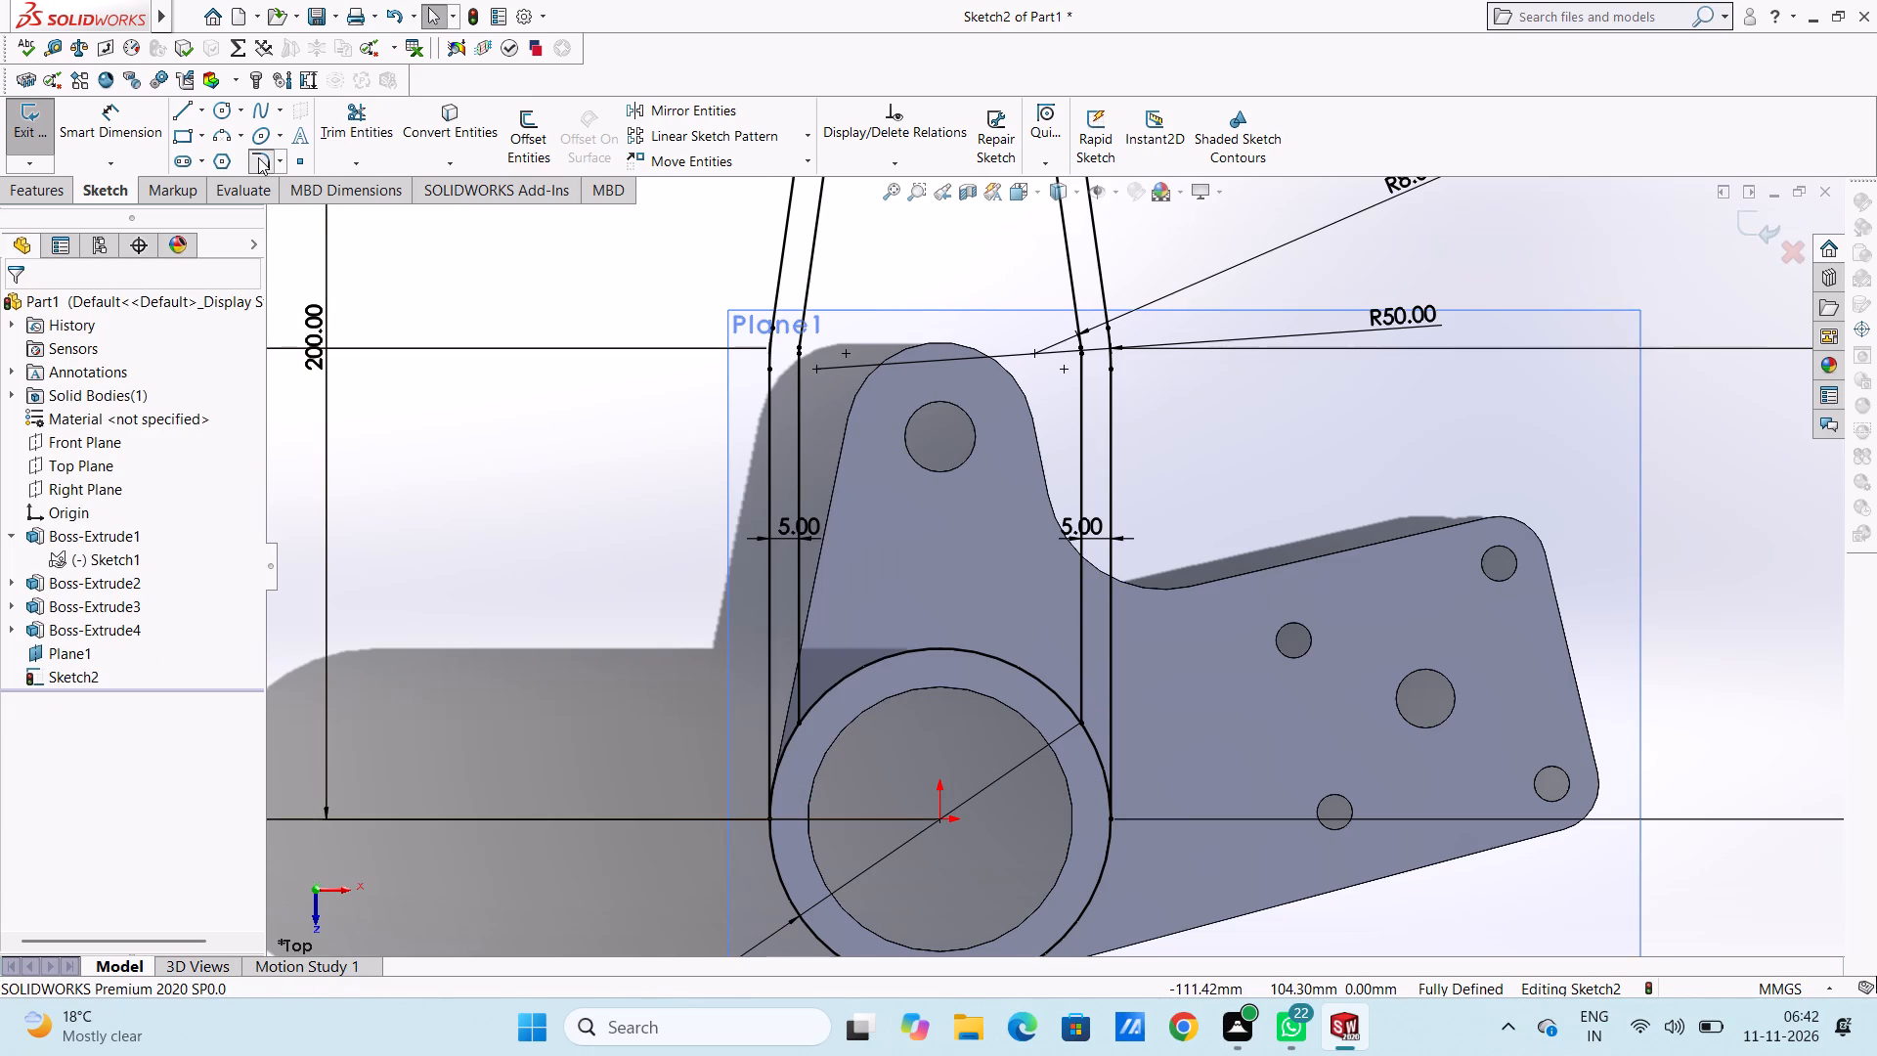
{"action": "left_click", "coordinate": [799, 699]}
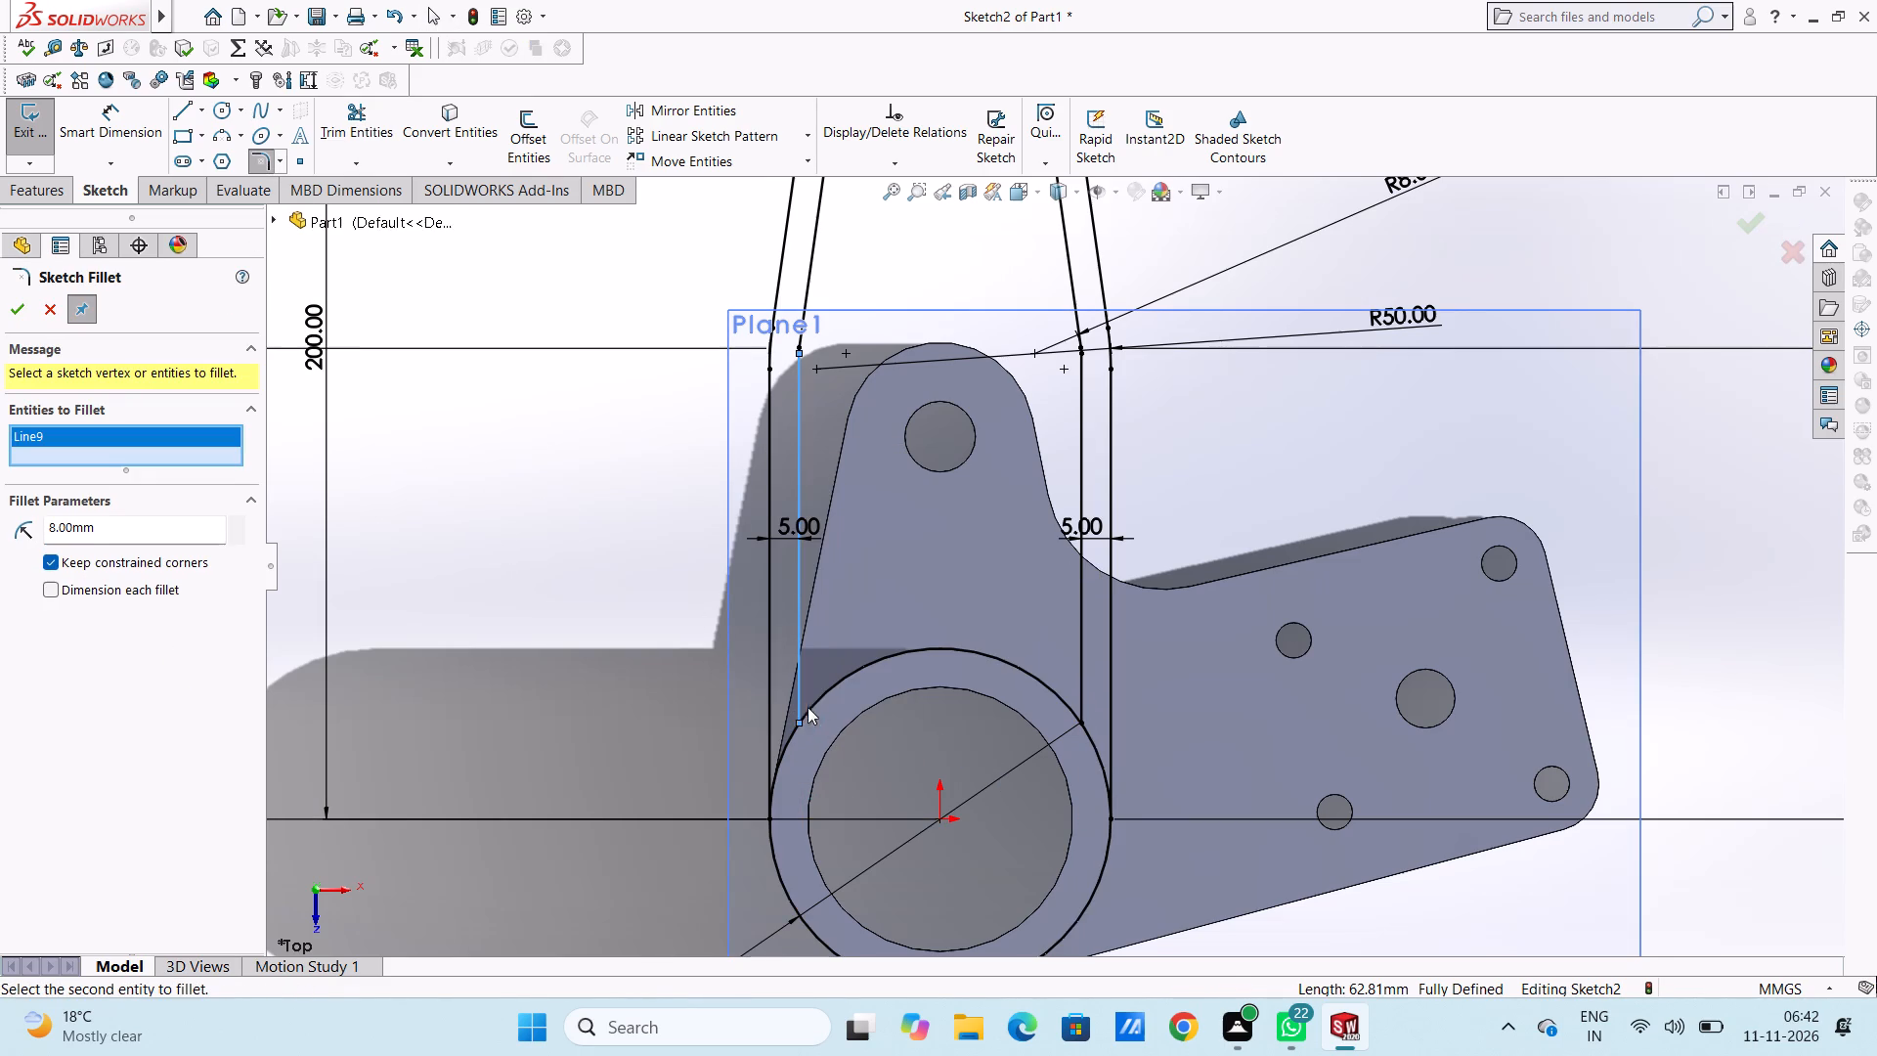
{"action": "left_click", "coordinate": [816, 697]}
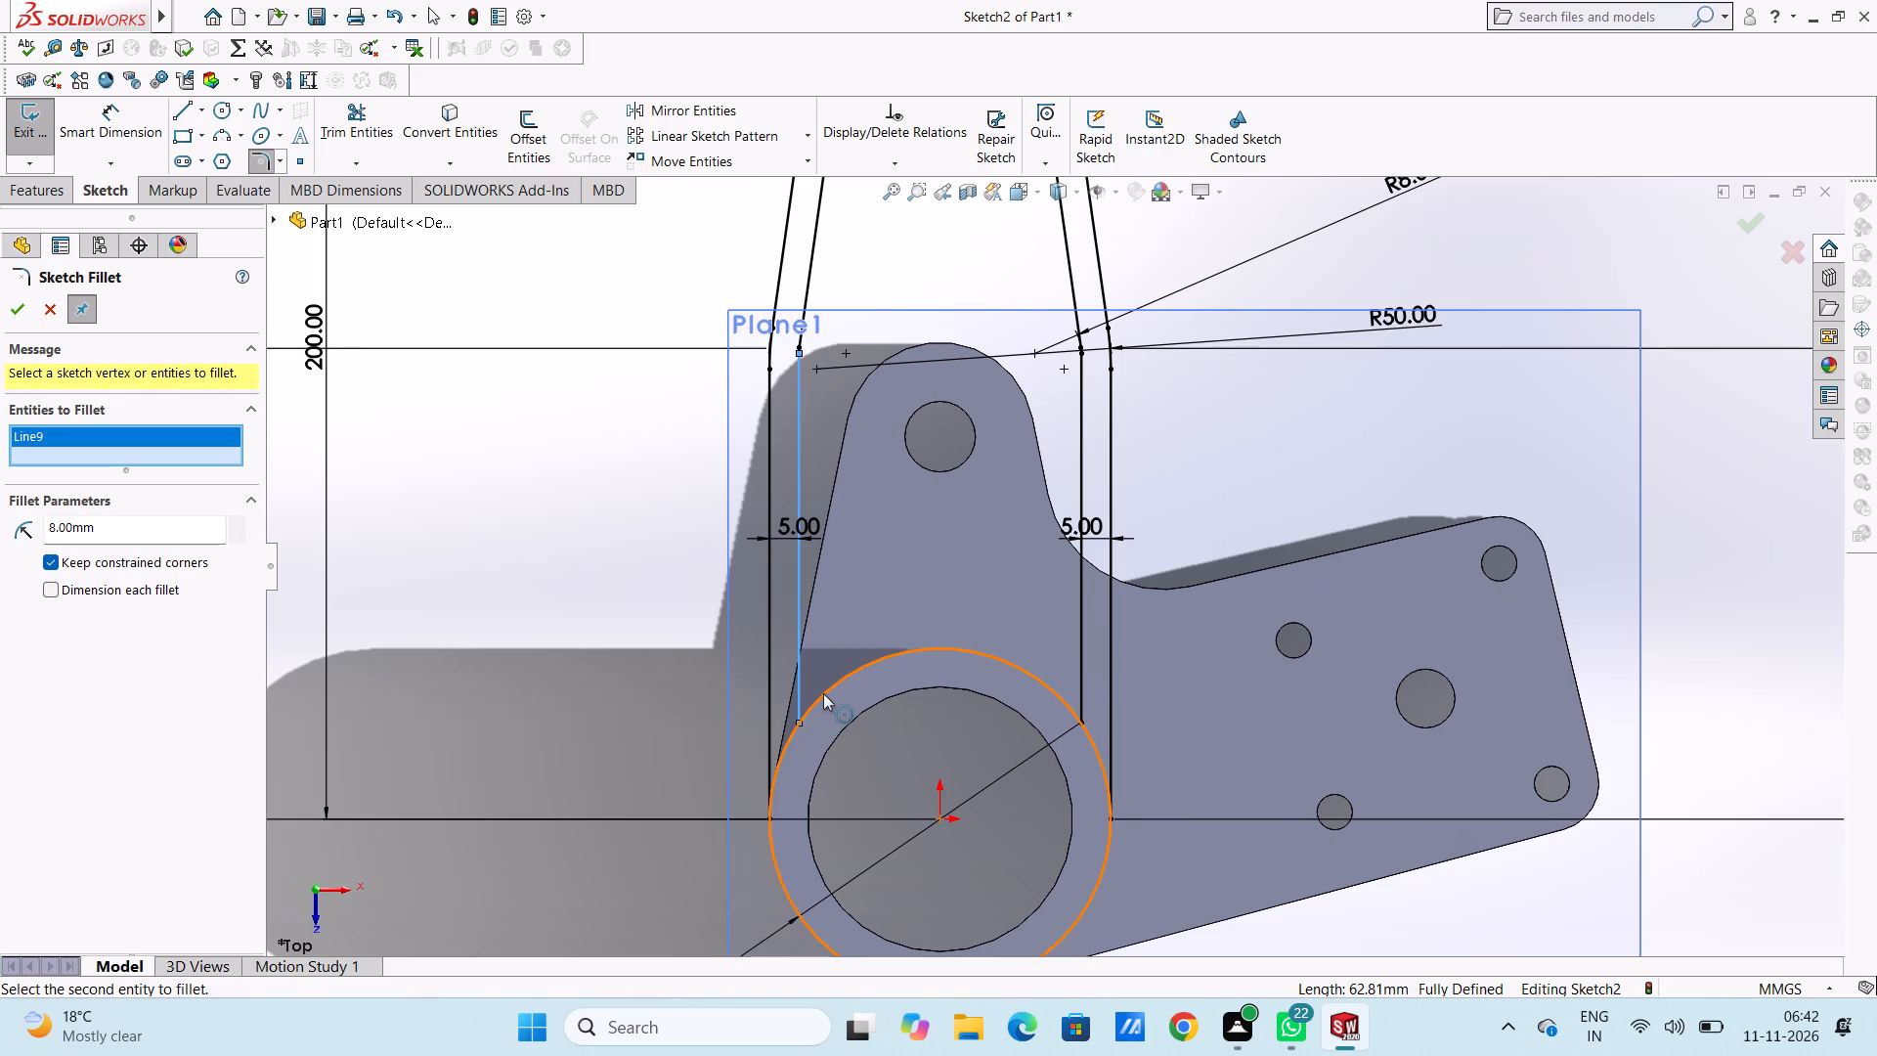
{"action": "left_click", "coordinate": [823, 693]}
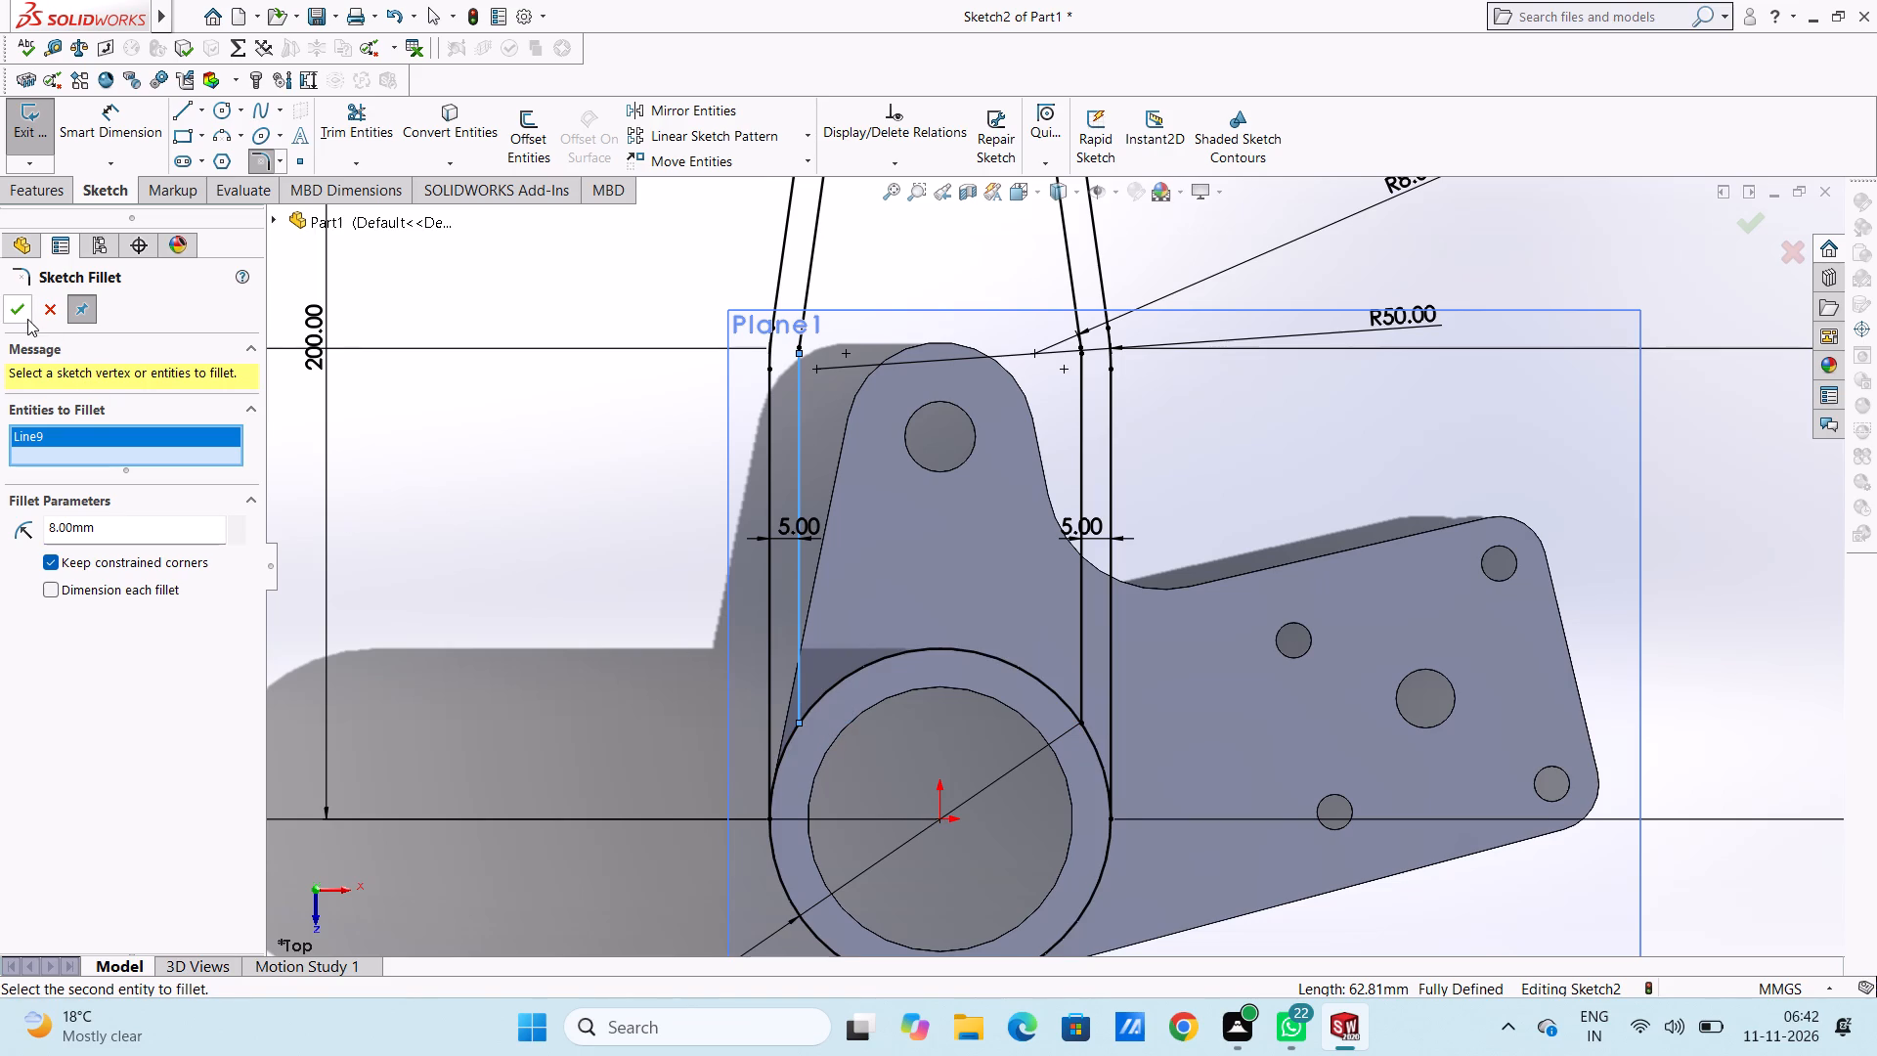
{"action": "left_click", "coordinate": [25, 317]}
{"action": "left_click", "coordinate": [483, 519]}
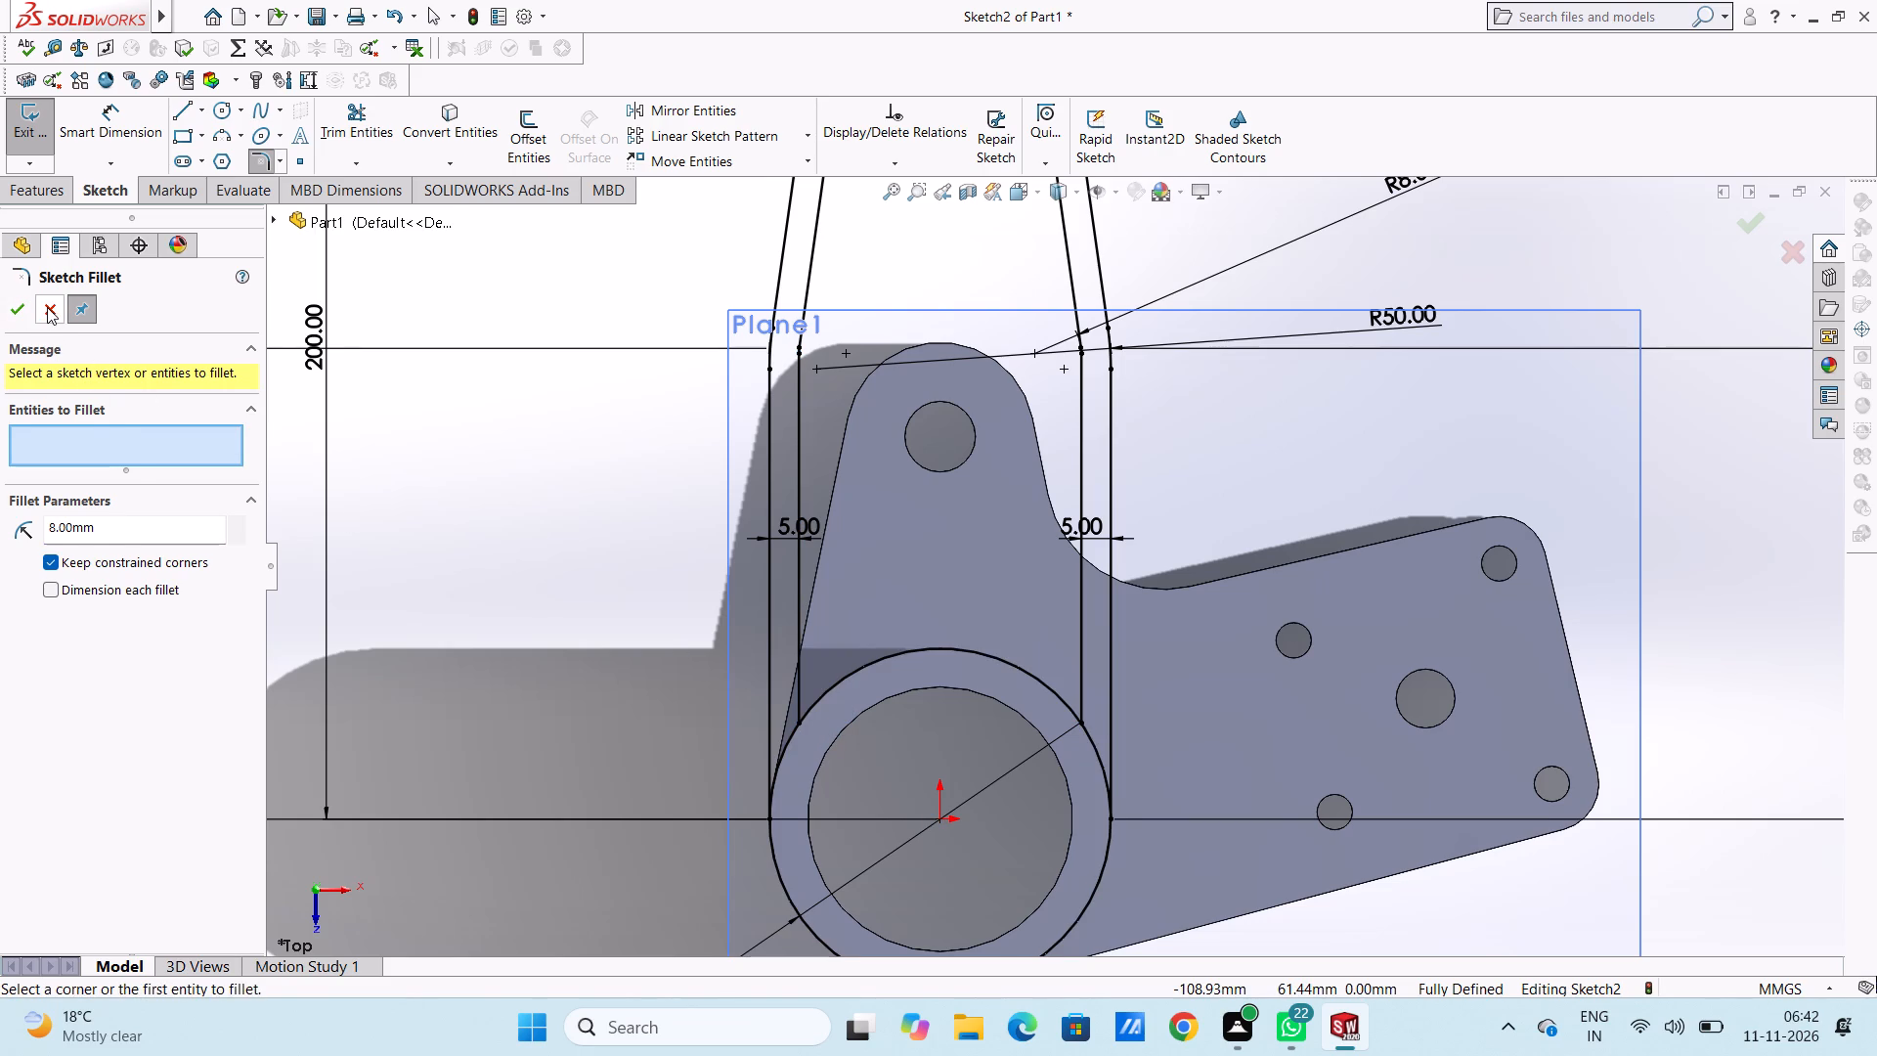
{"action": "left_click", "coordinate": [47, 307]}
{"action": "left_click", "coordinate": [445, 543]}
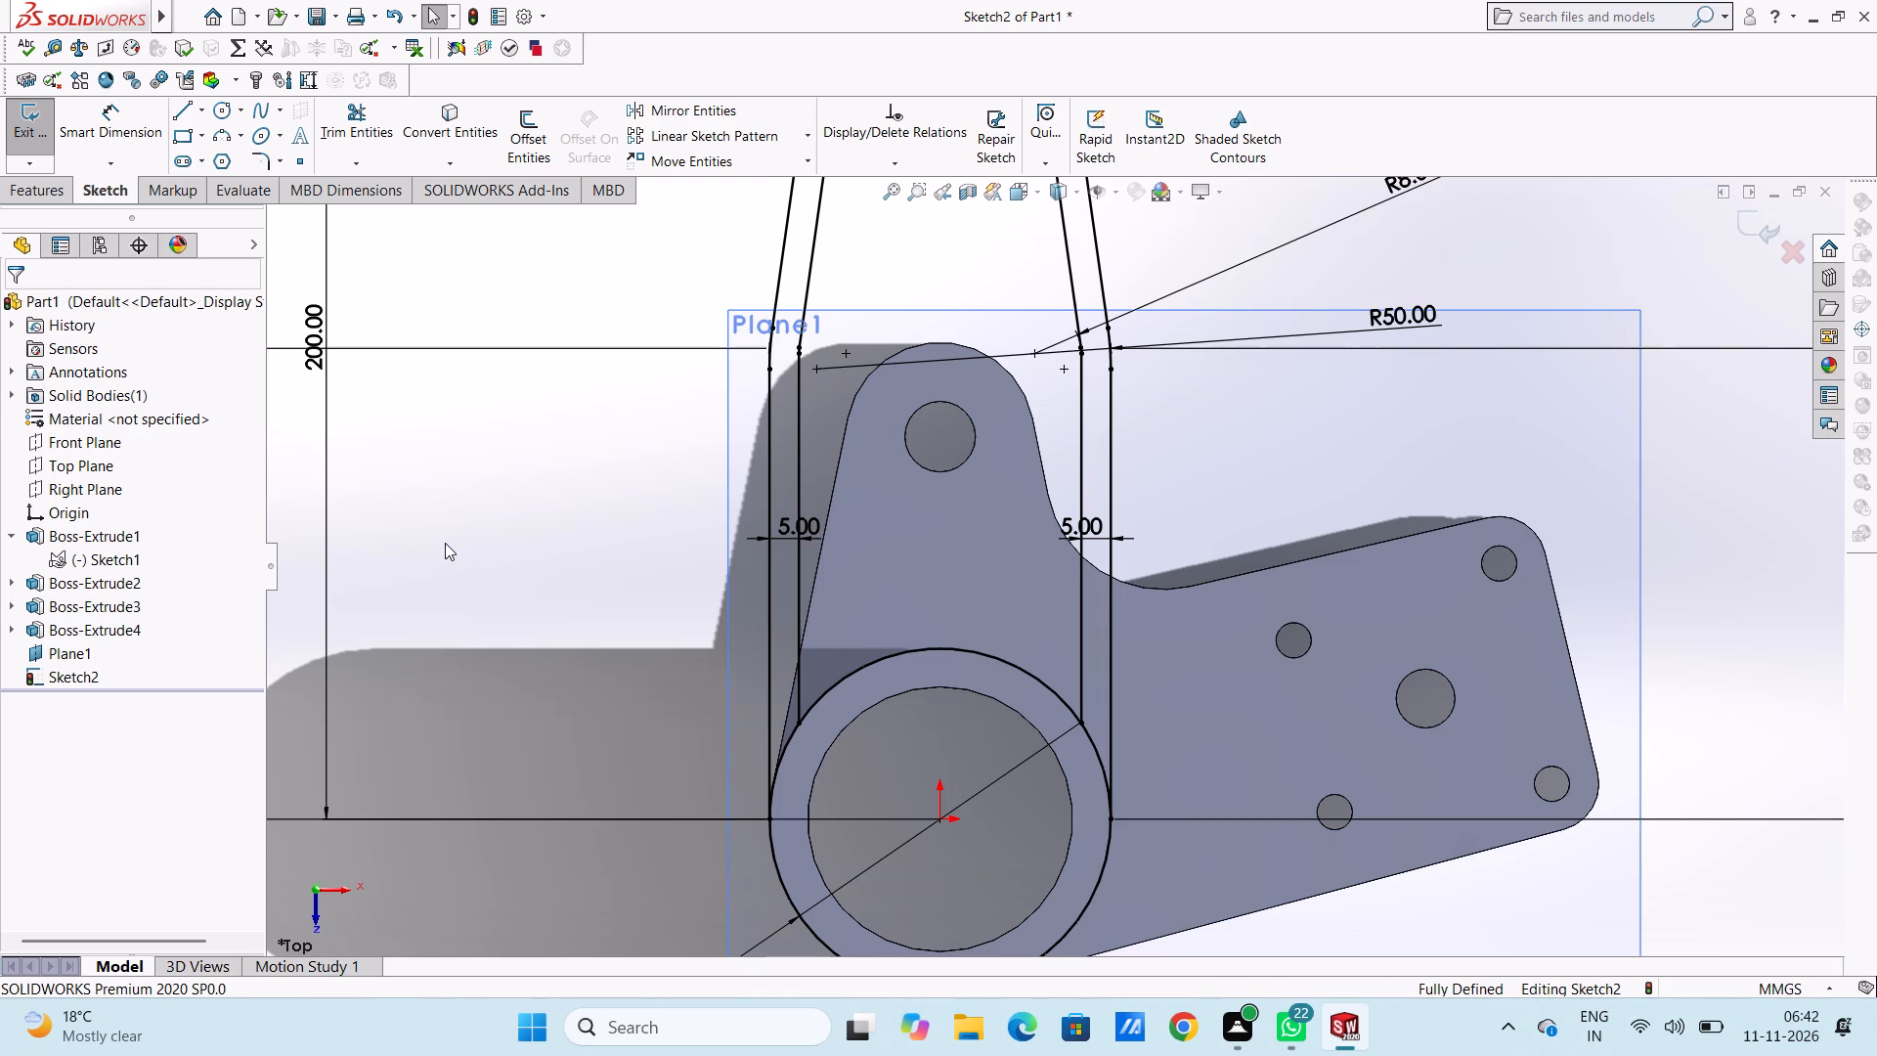
Draw a three-point arc of 8 mm radius from the left inner vertical line to the boss circle.
{"action": "left_click", "coordinate": [219, 135]}
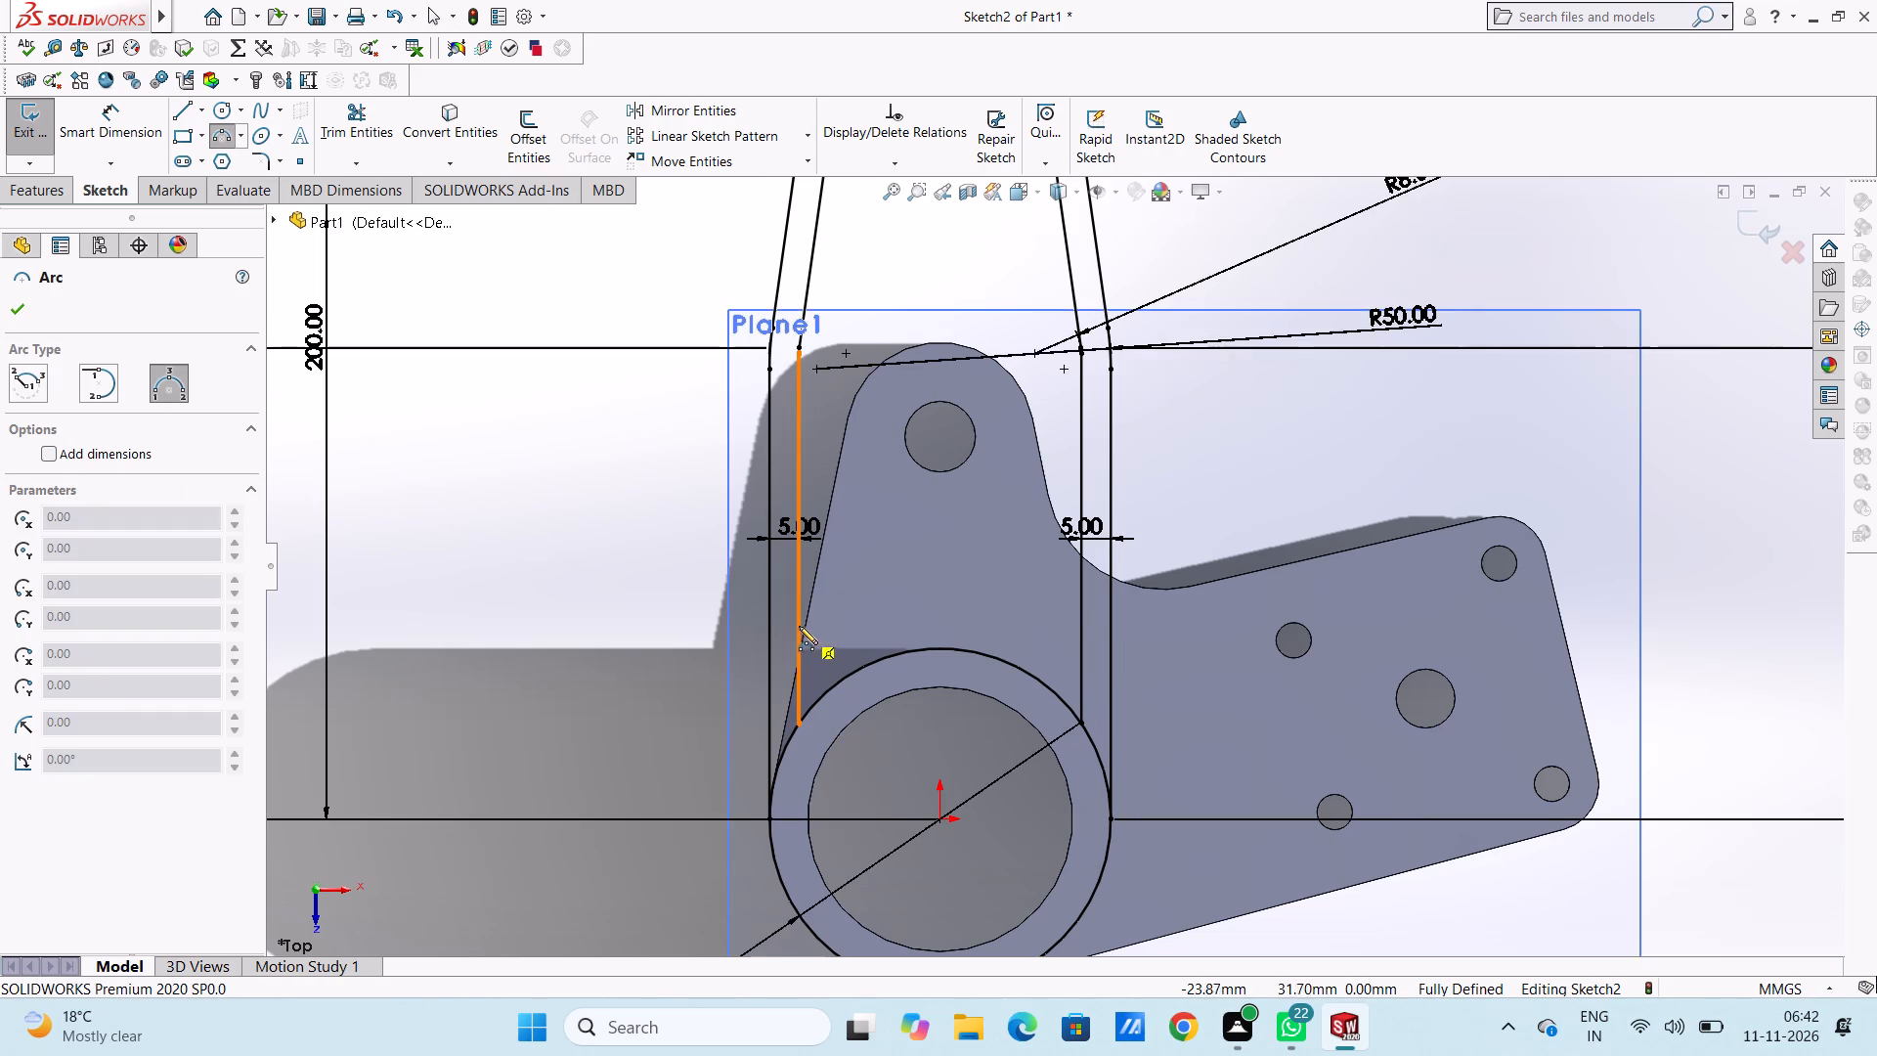
{"action": "left_click", "coordinate": [798, 625]}
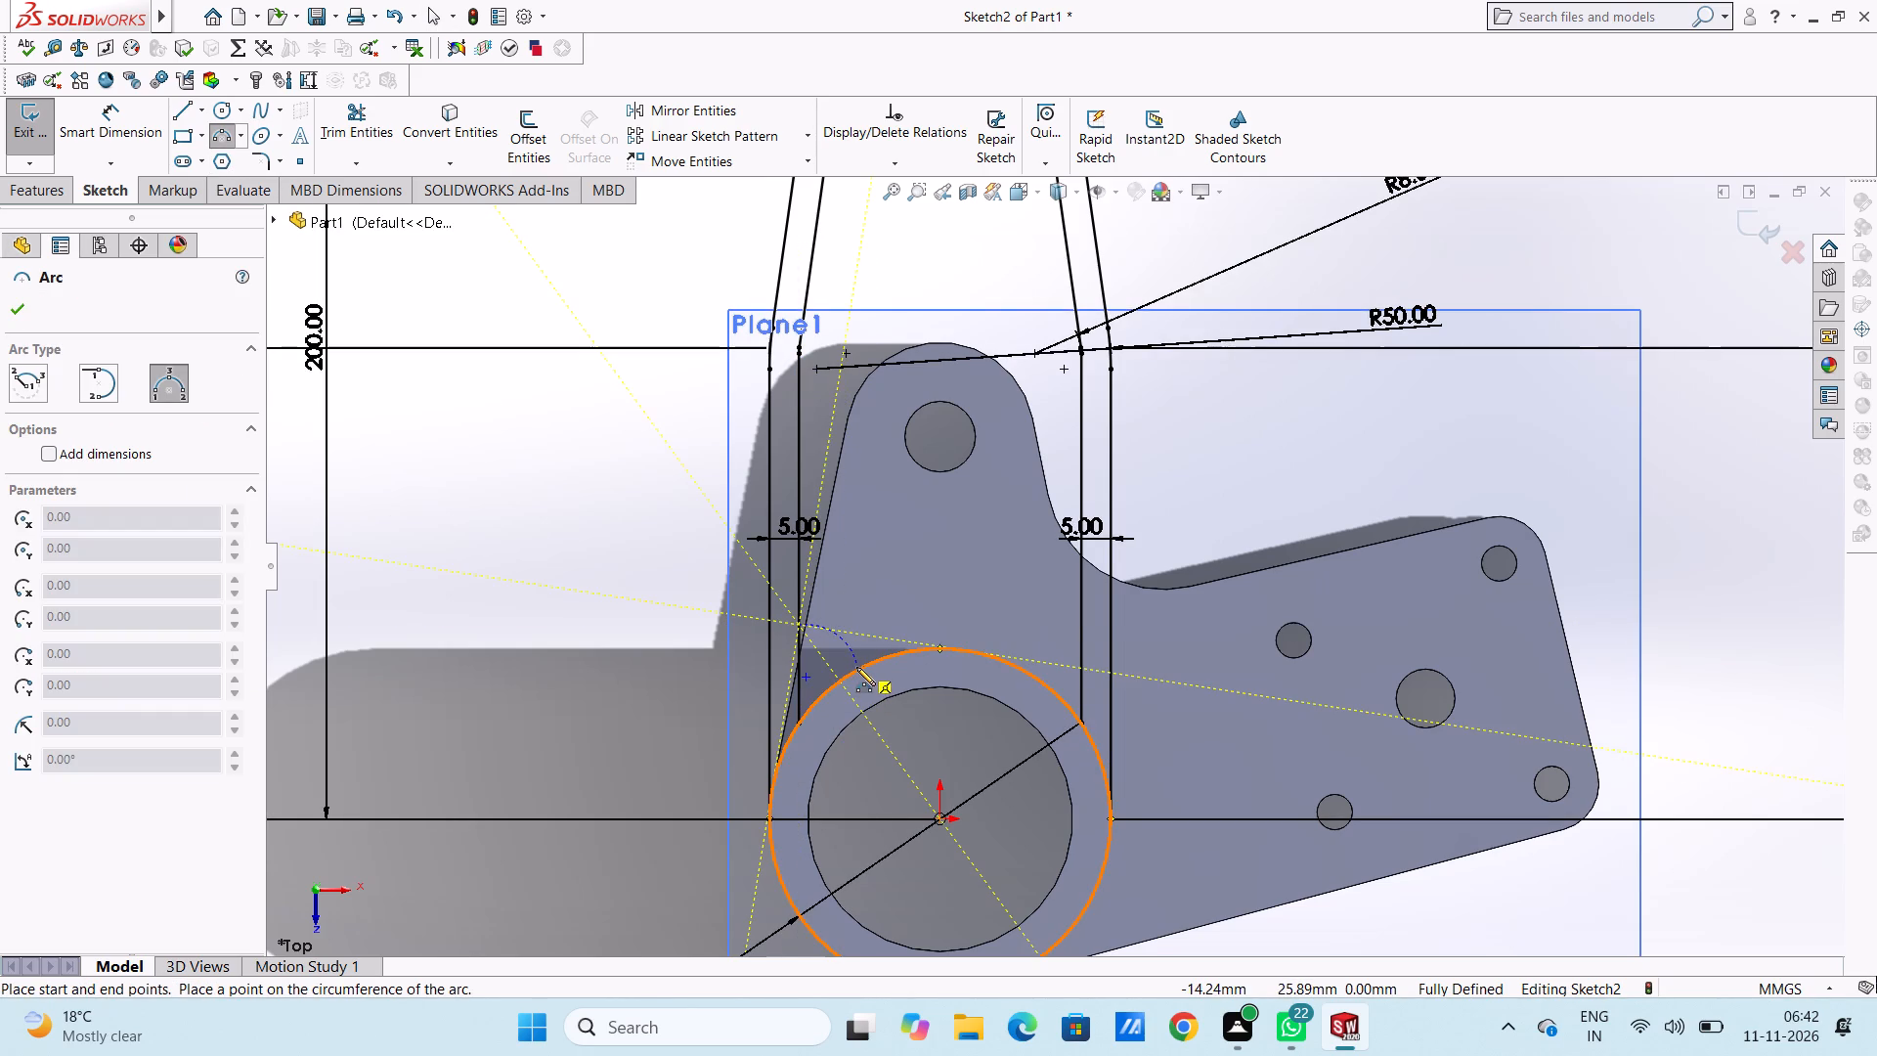
{"action": "left_click", "coordinate": [856, 667]}
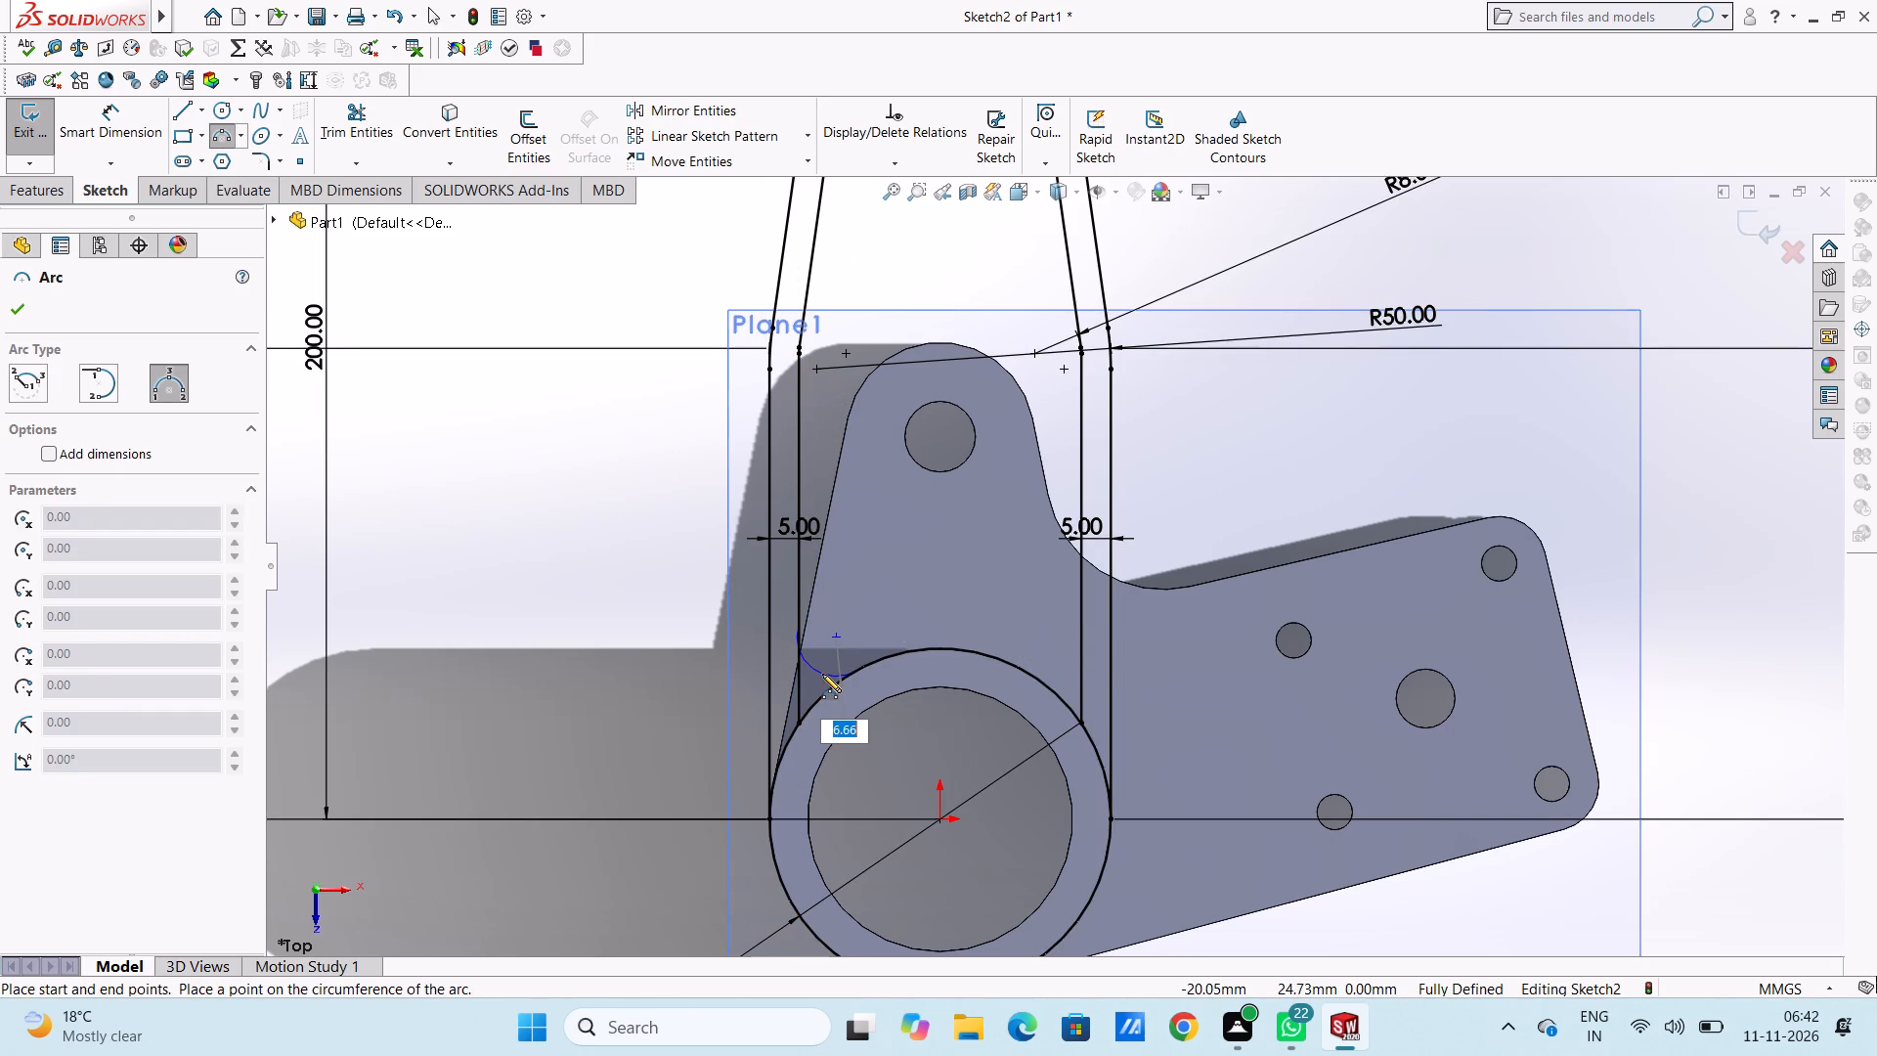
{"action": "key", "text": "8"}
{"action": "key", "text": "Return"}
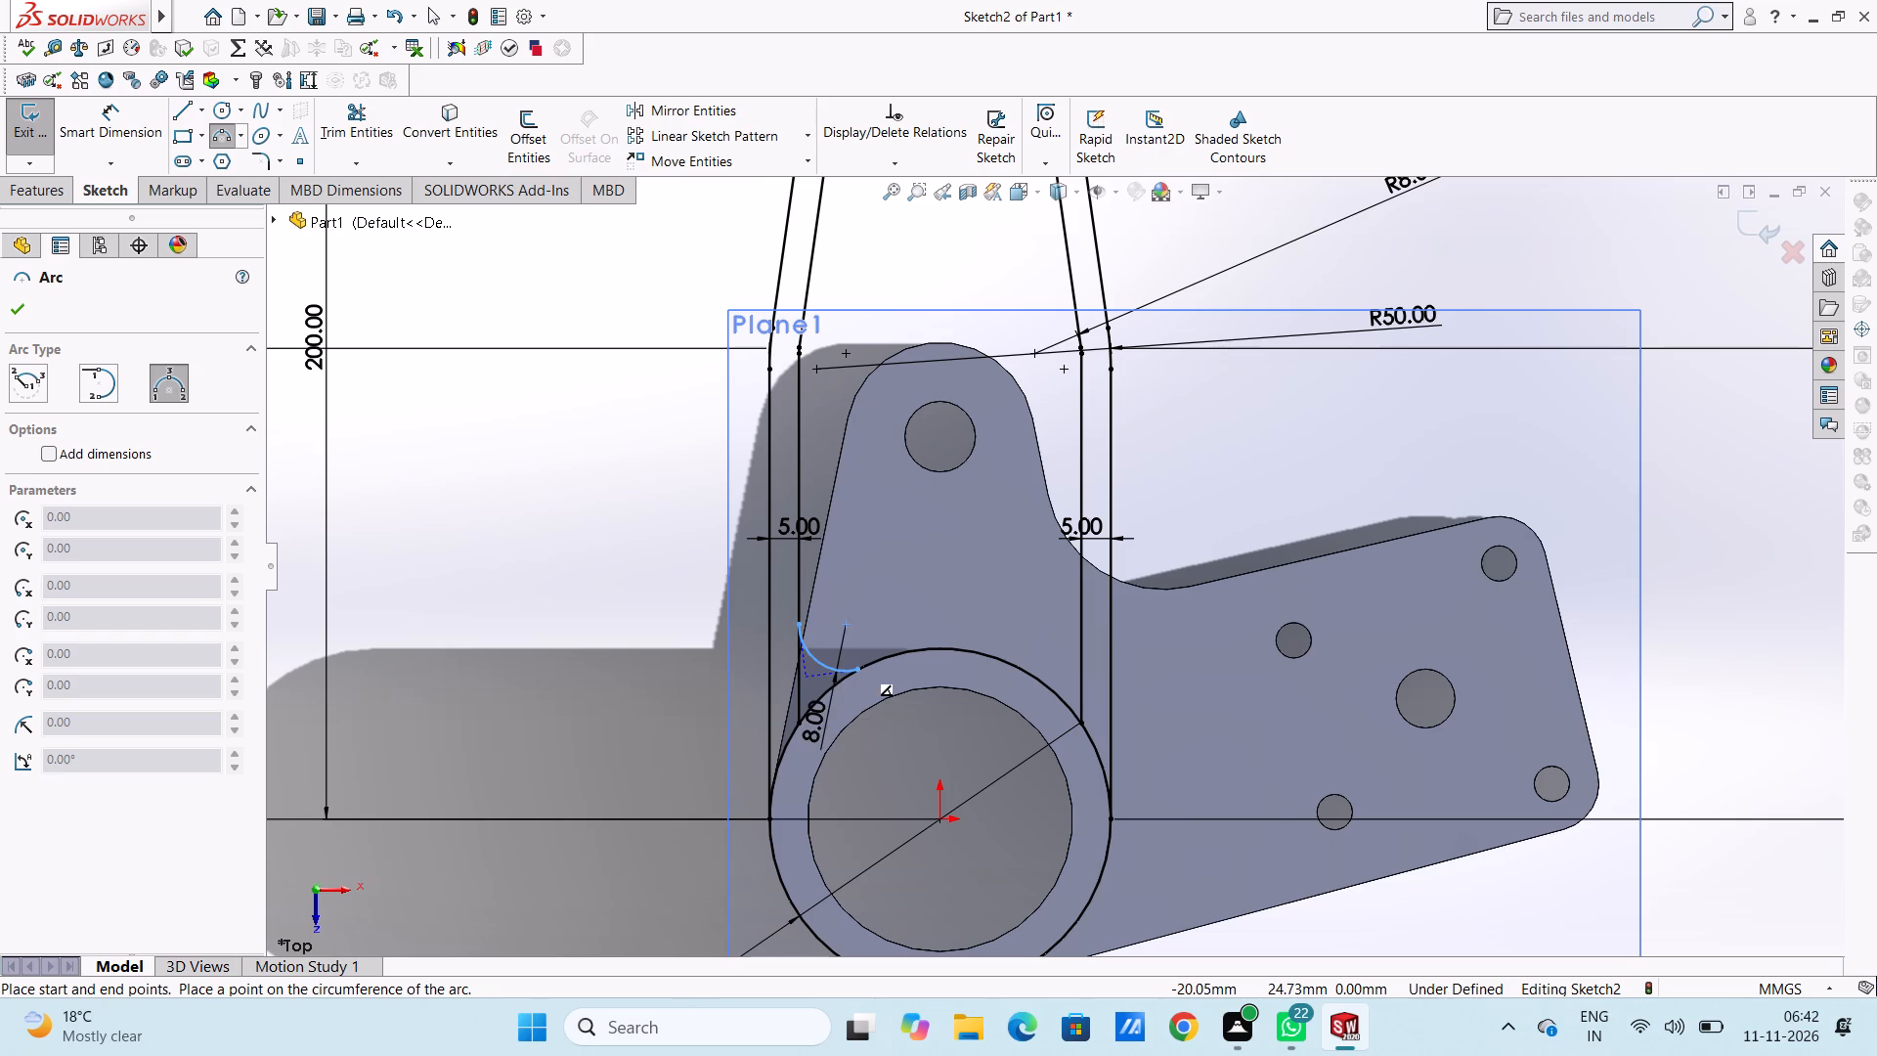
Draw a three-point arc of 8 mm radius from the boss circle to the right inner vertical line.
{"action": "left_click", "coordinate": [1026, 670]}
{"action": "left_click", "coordinate": [1079, 627]}
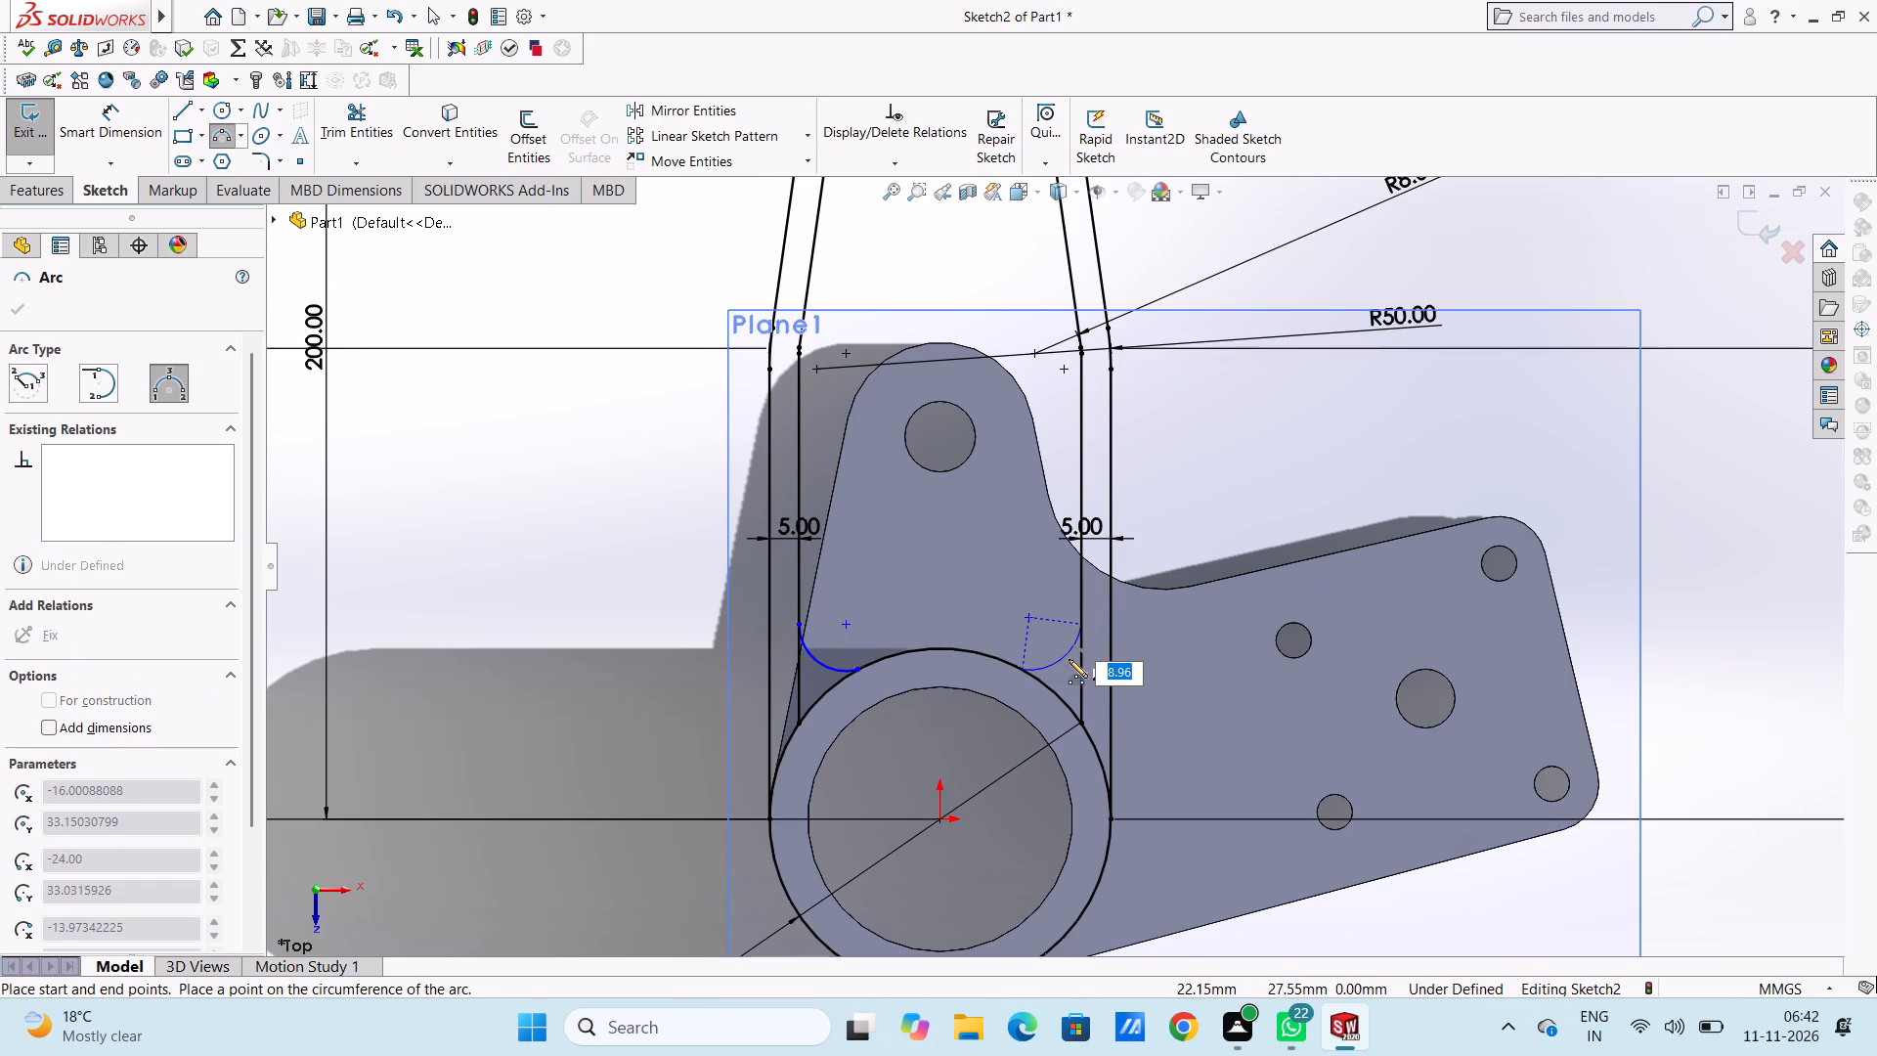
{"action": "key", "text": "8"}
{"action": "key", "text": "Return"}
{"action": "right_click", "coordinate": [458, 477]}
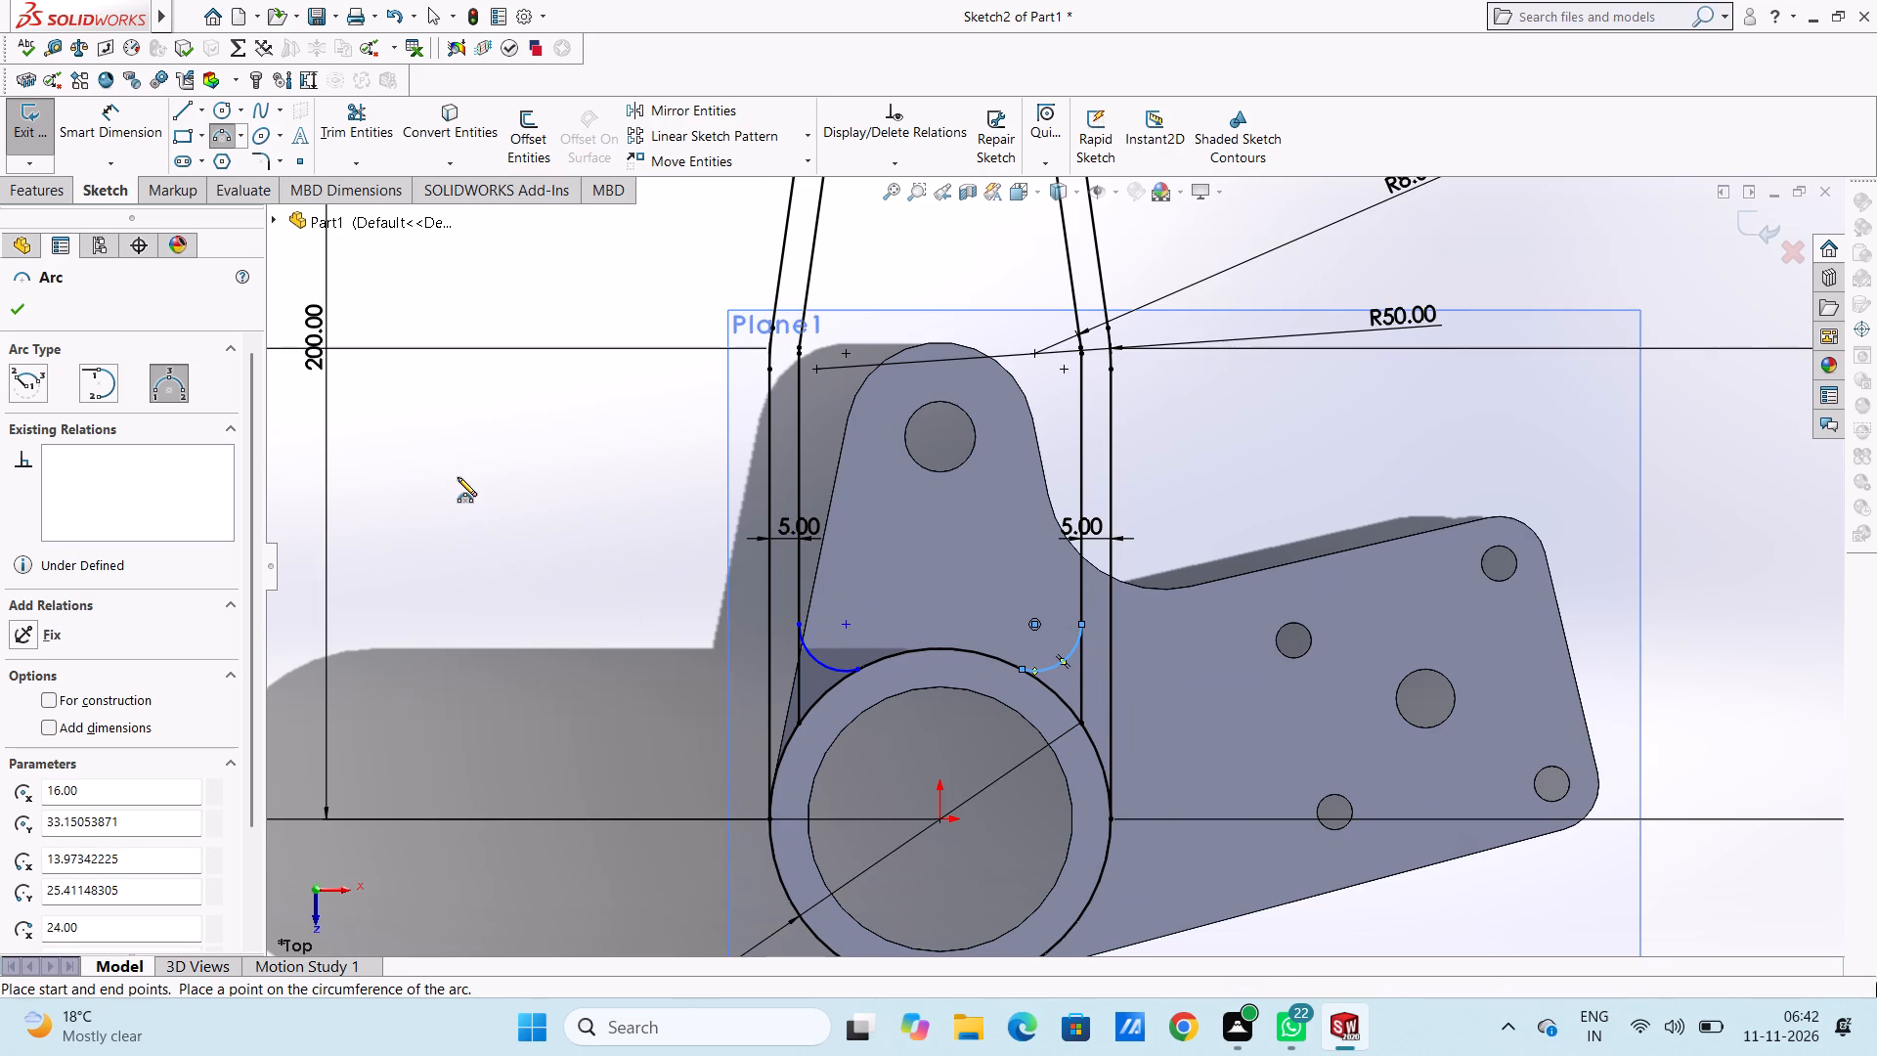
{"action": "left_click", "coordinate": [472, 494]}
{"action": "left_click", "coordinate": [455, 484]}
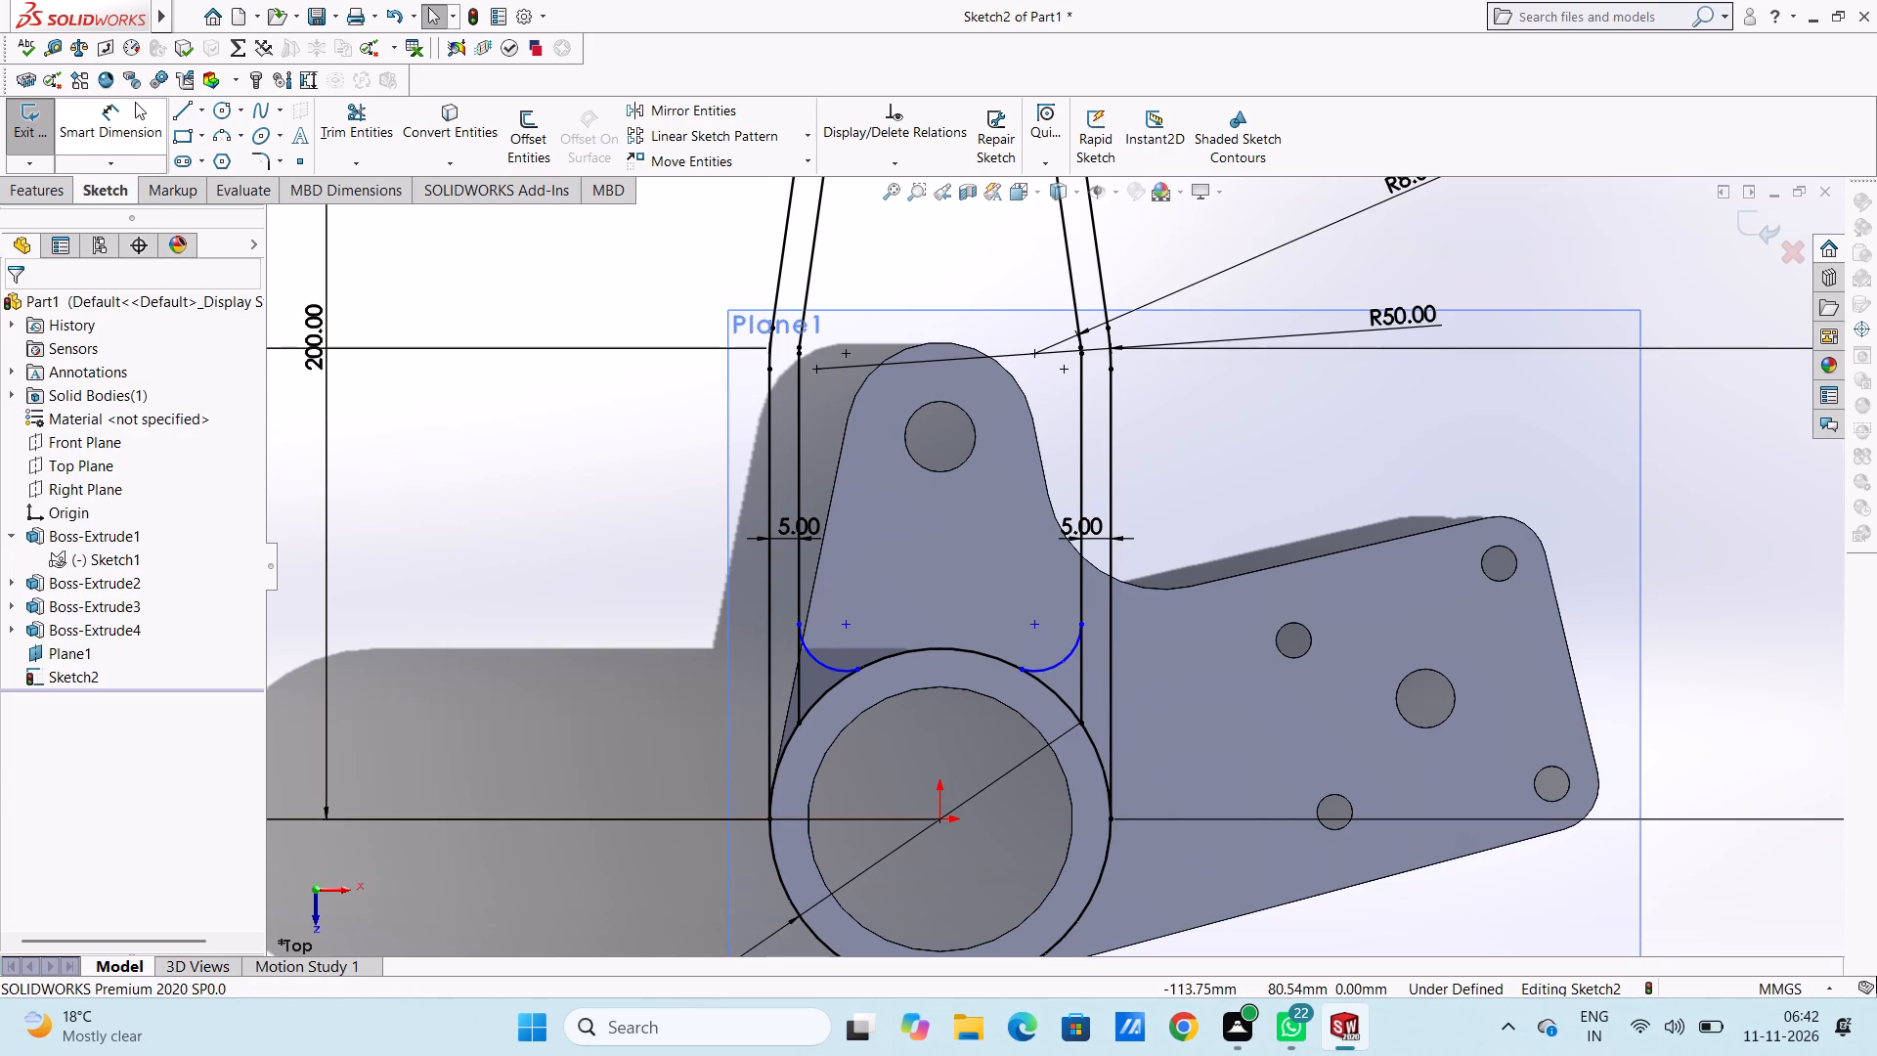
Add 8 mm radius dimensions to the left and right arcs above the boss circle.
{"action": "left_click", "coordinate": [130, 122]}
{"action": "scroll", "coordinate": [787, 647], "scroll_direction": "up", "scroll_amount": 5}
{"action": "scroll", "coordinate": [984, 672], "scroll_direction": "down", "scroll_amount": 2}
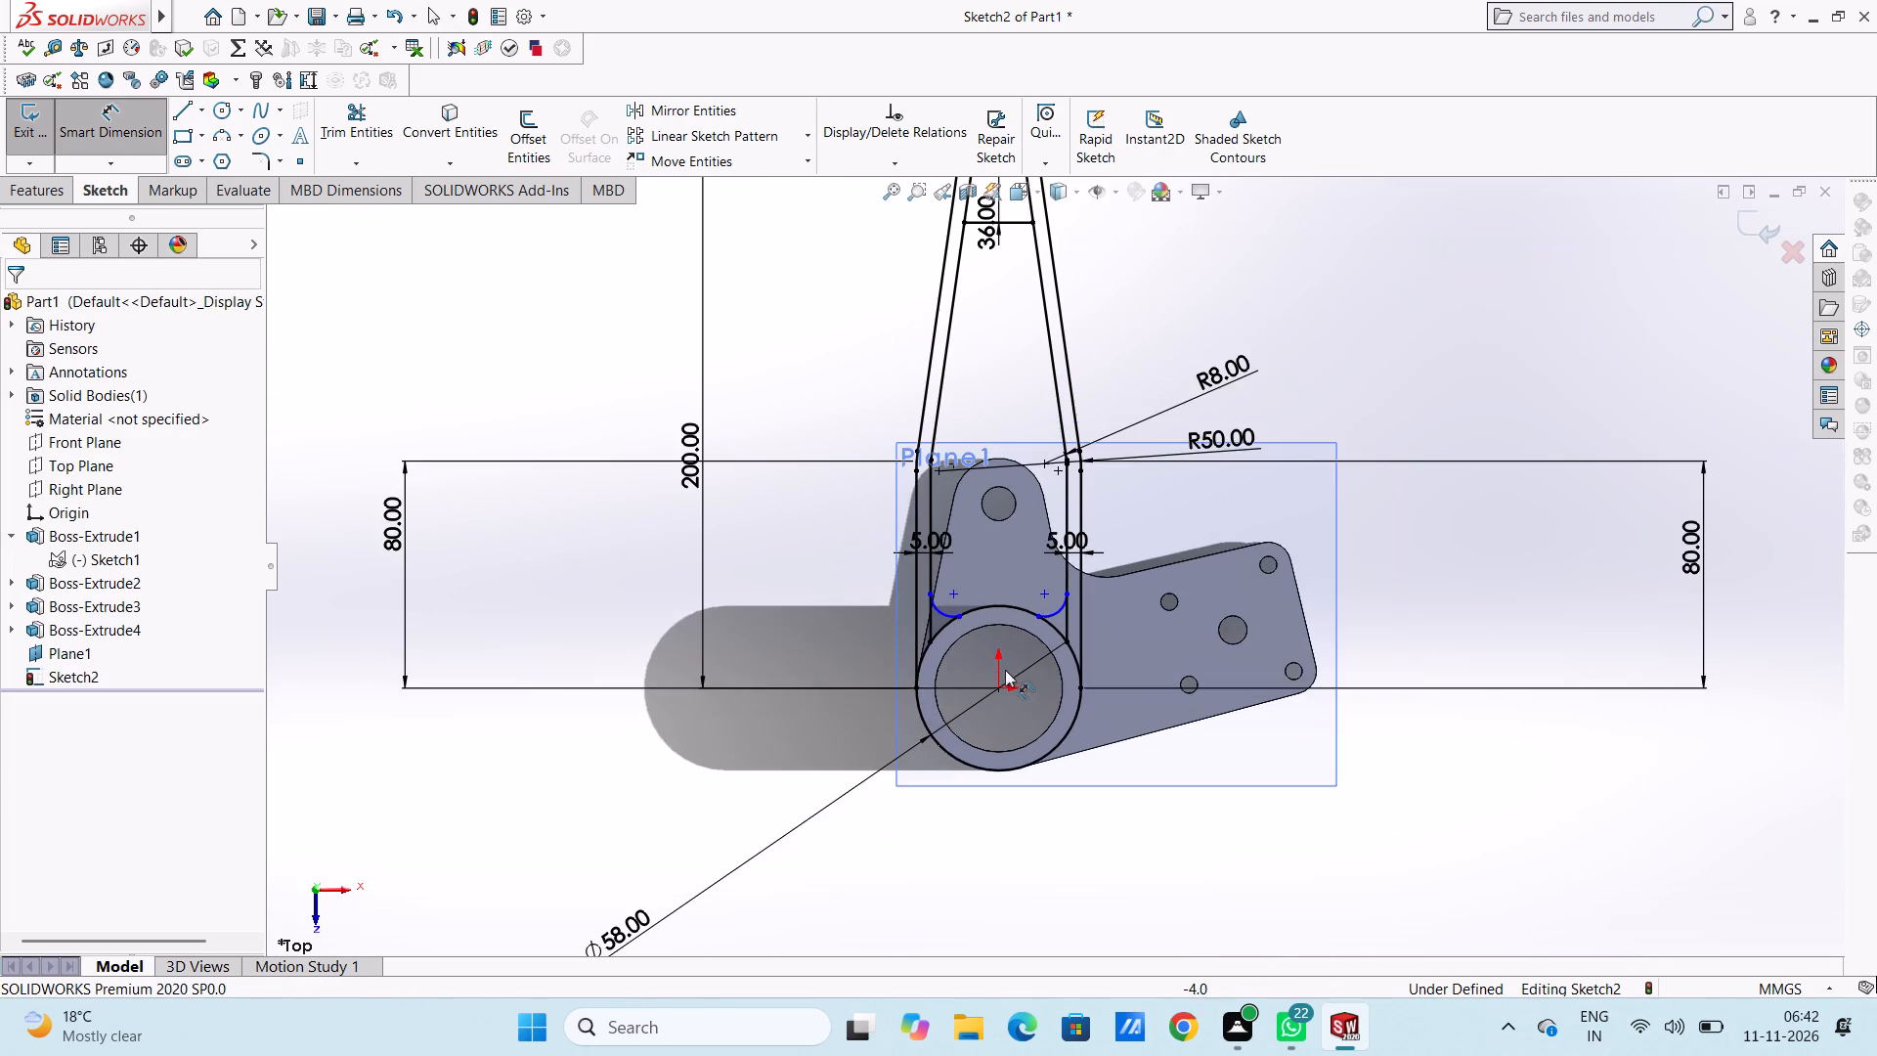
{"action": "scroll", "coordinate": [1005, 670], "scroll_direction": "down", "scroll_amount": 2}
{"action": "left_click", "coordinate": [893, 519]}
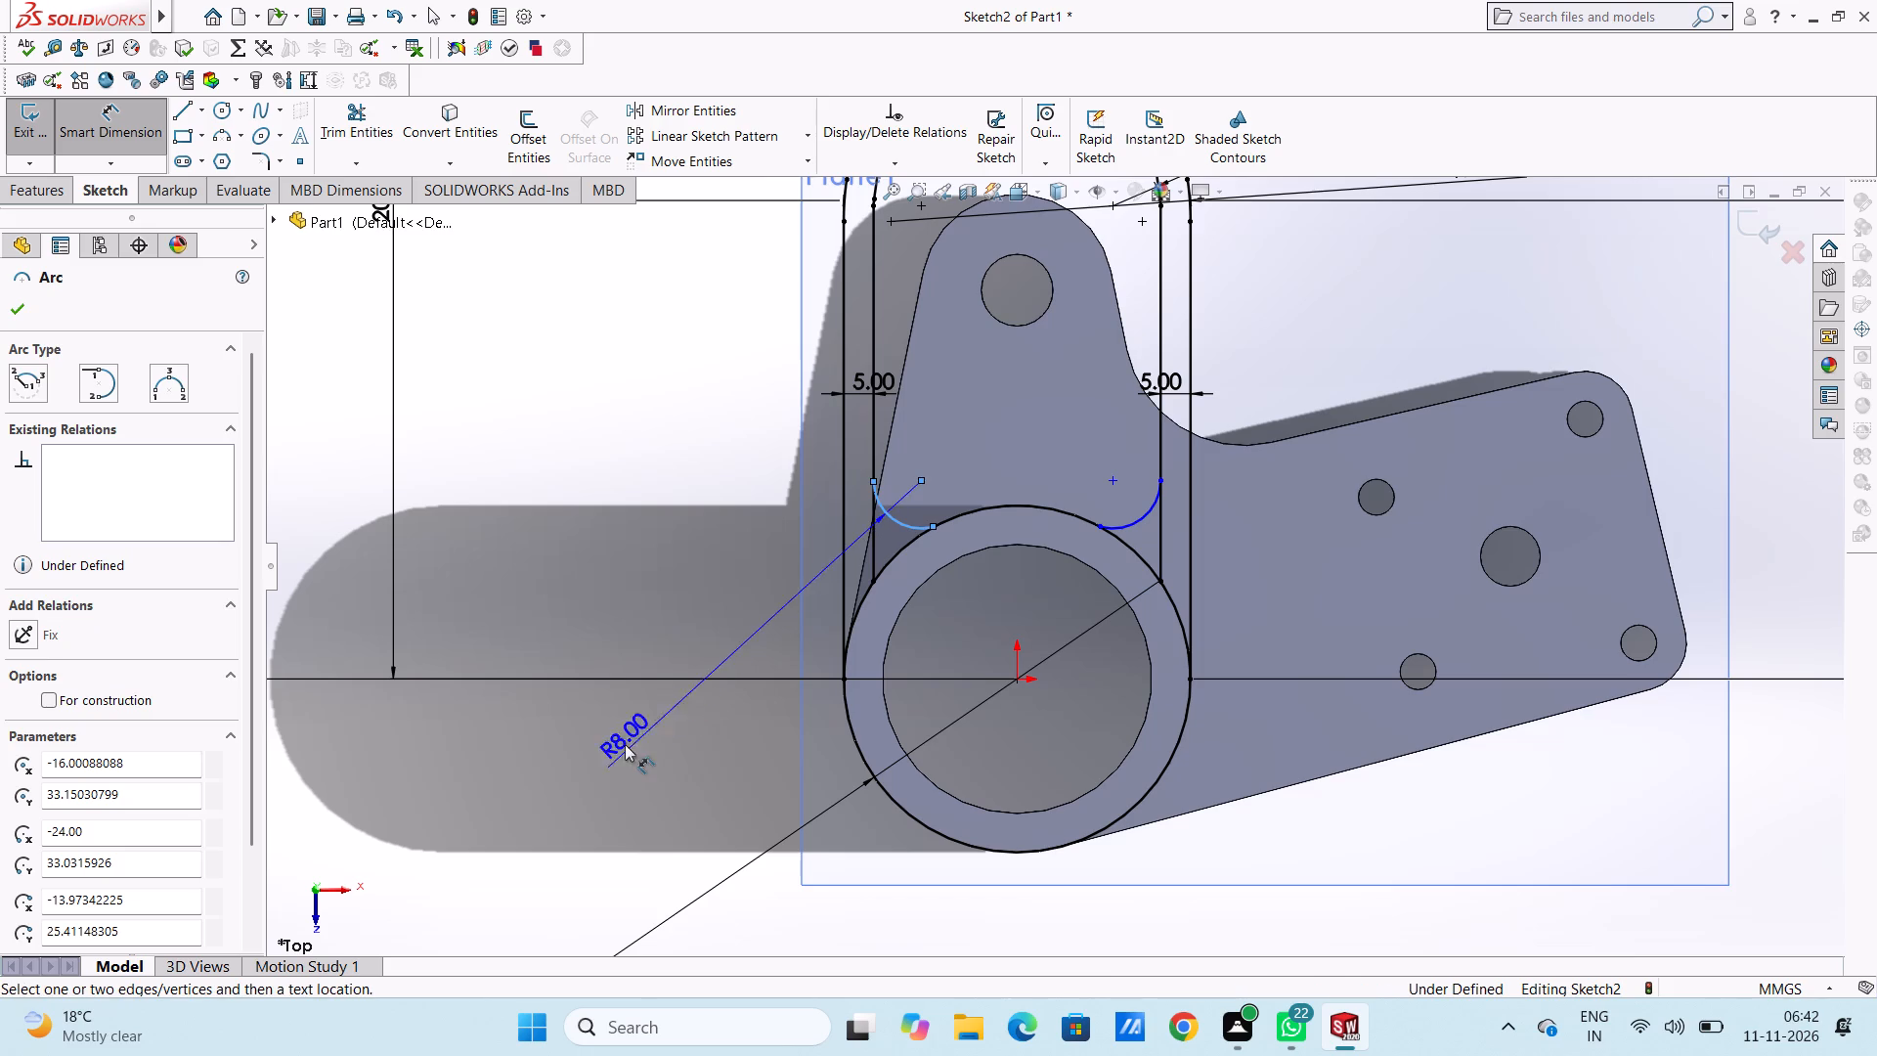
{"action": "left_click", "coordinate": [601, 768]}
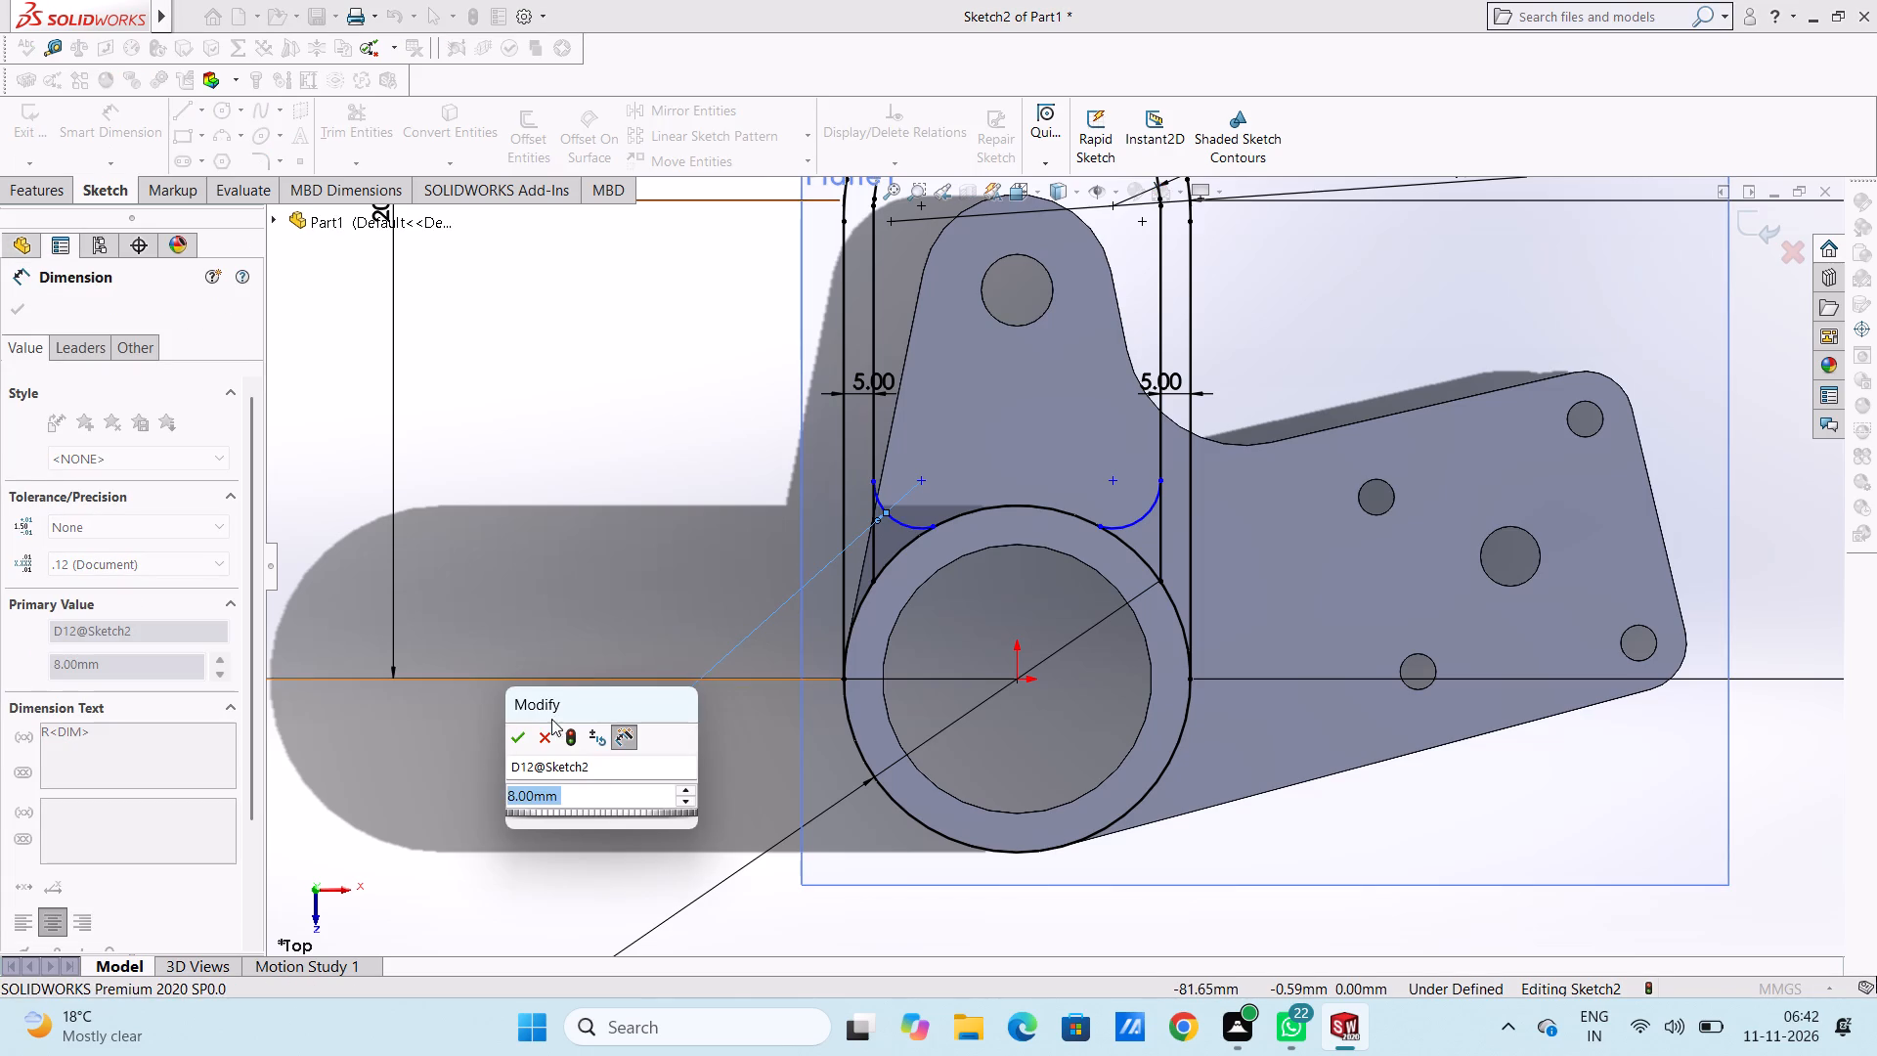
{"action": "left_click", "coordinate": [520, 737]}
{"action": "left_click", "coordinate": [541, 606]}
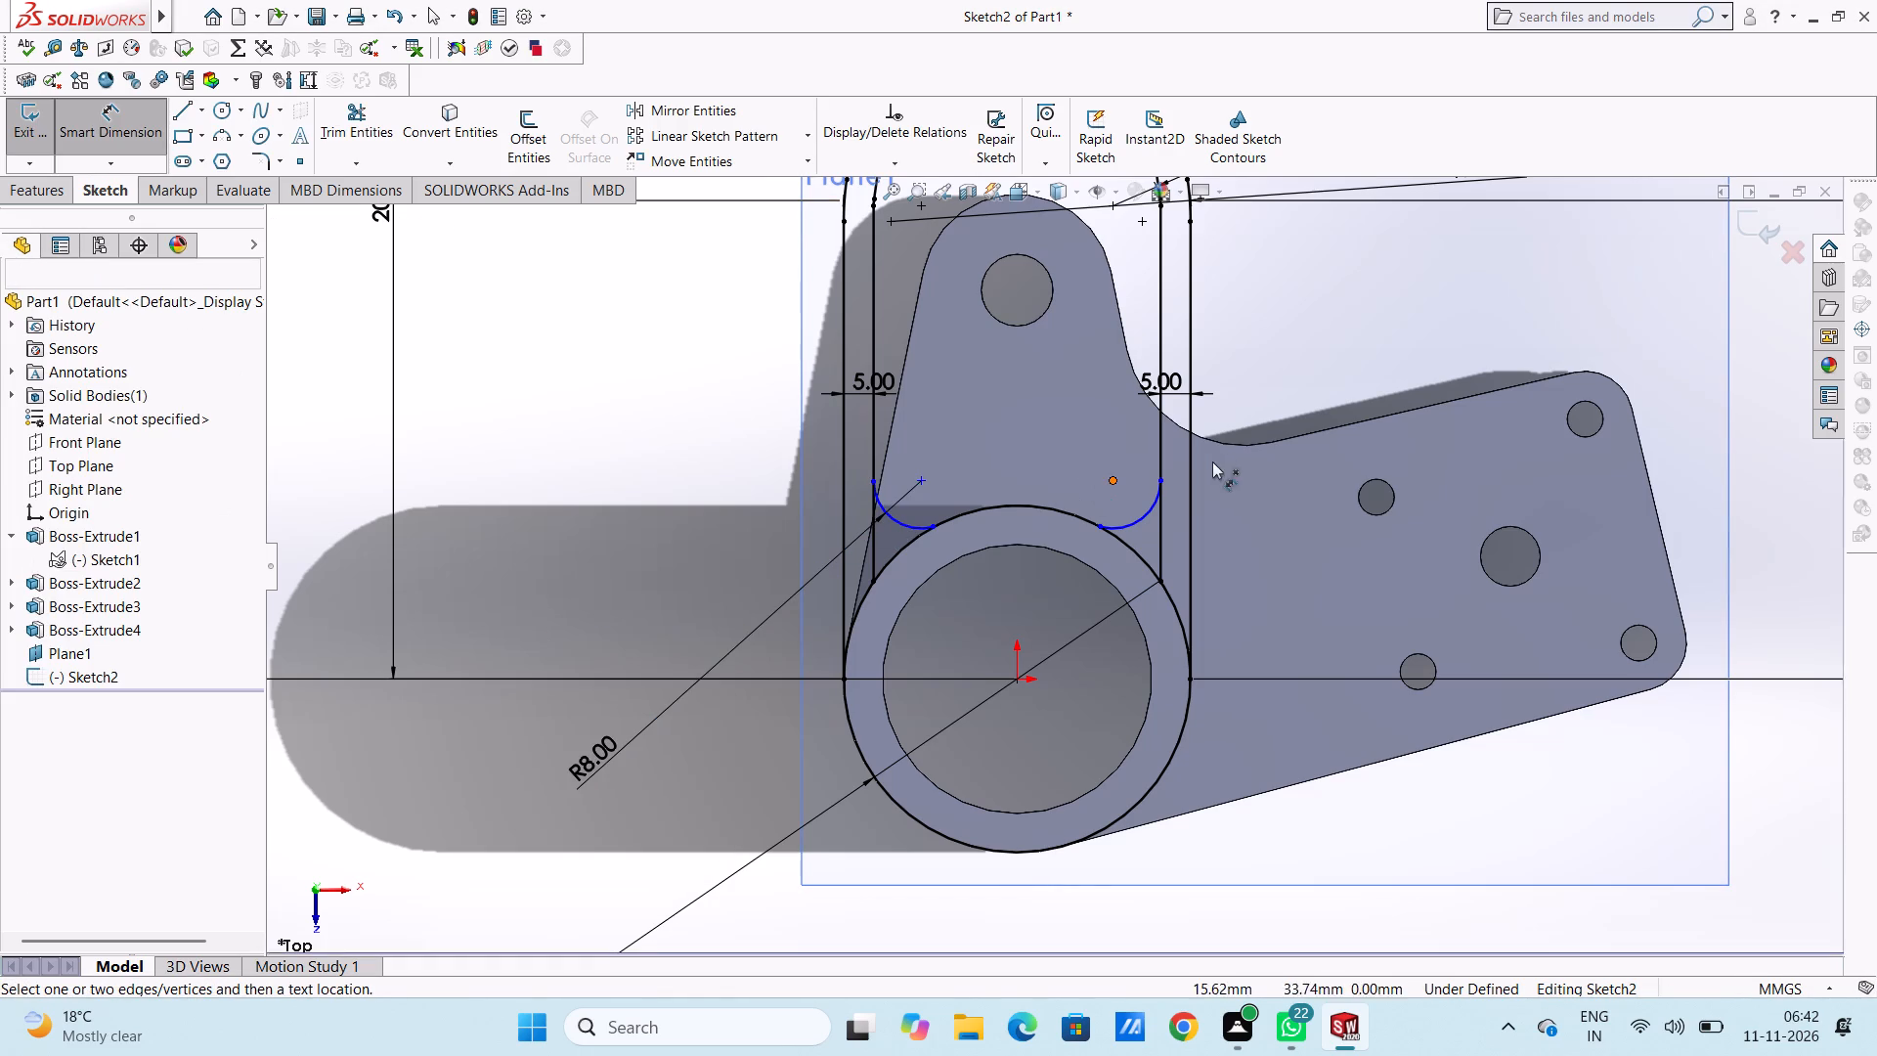
{"action": "left_click", "coordinate": [1143, 520]}
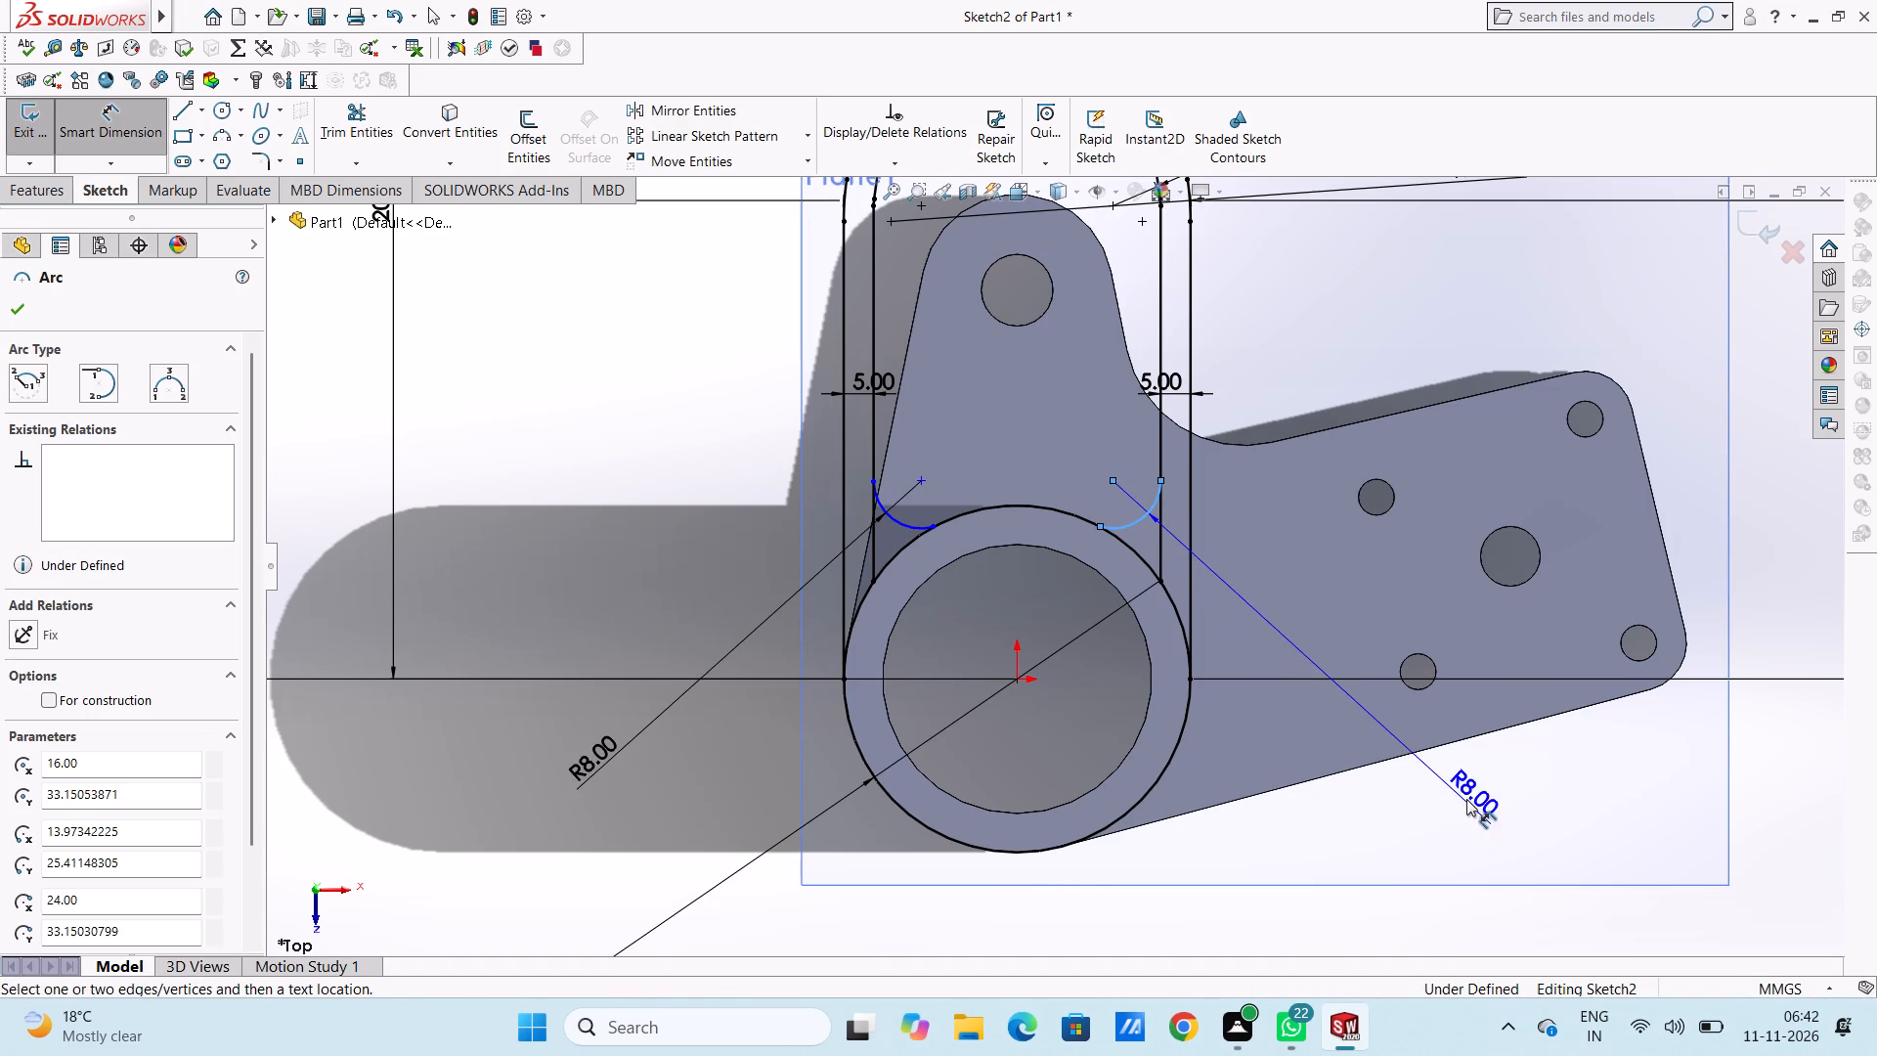
{"action": "left_click", "coordinate": [1466, 799]}
{"action": "left_click", "coordinate": [1386, 775]}
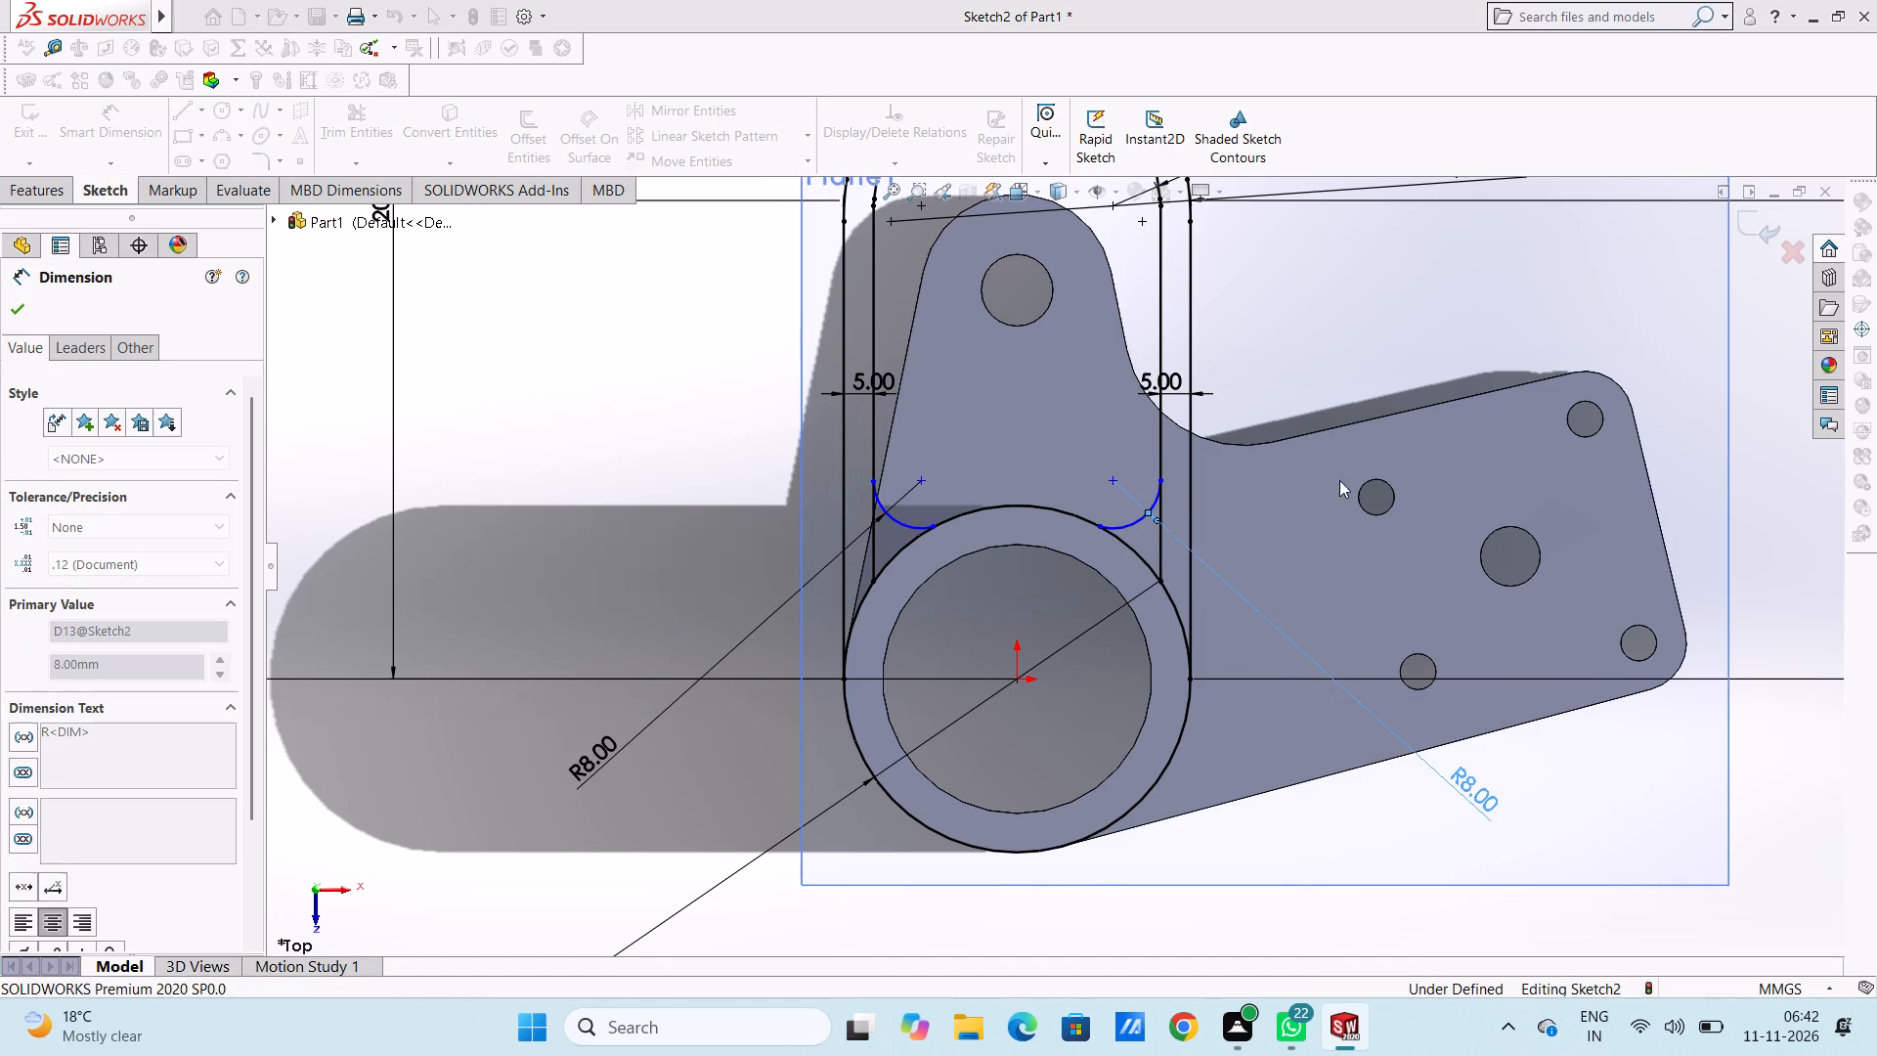
{"action": "left_click", "coordinate": [1313, 340]}
{"action": "scroll", "coordinate": [1291, 374], "scroll_direction": "up", "scroll_amount": 4}
{"action": "scroll", "coordinate": [1200, 440], "scroll_direction": "down", "scroll_amount": 4}
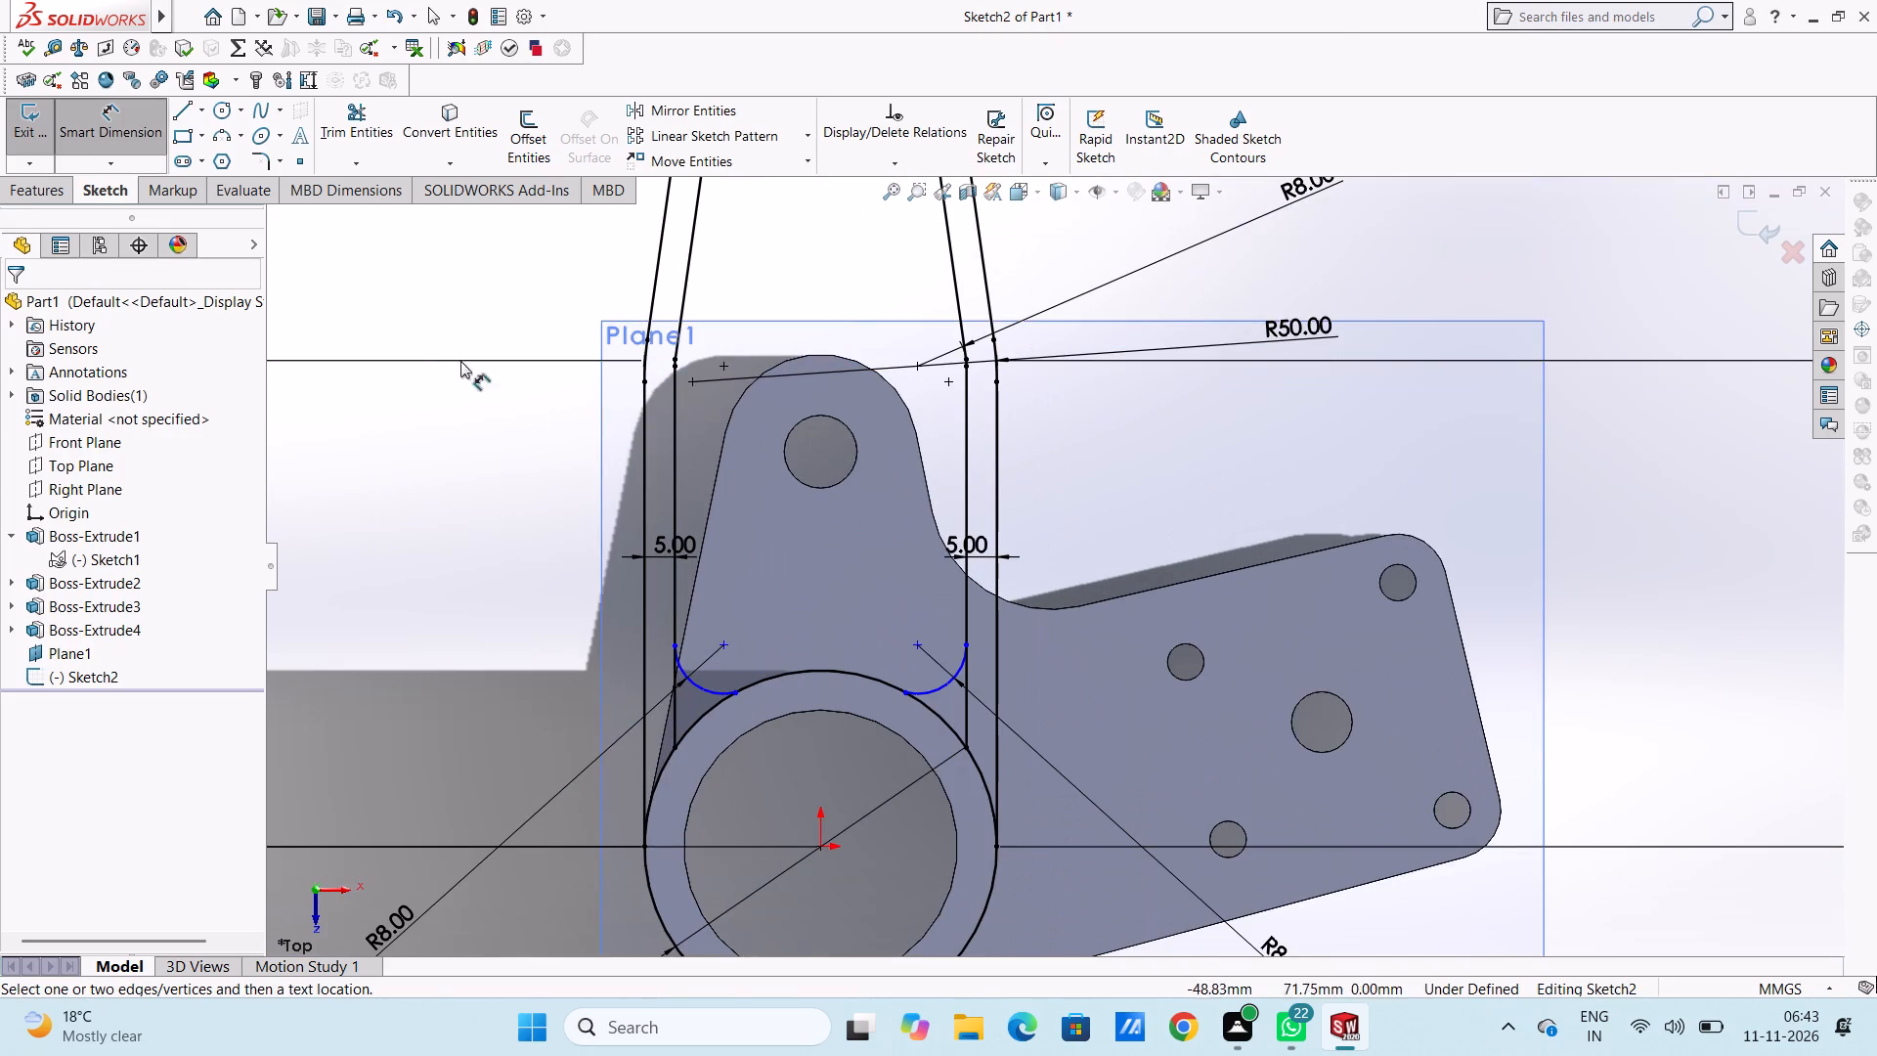
{"action": "left_click", "coordinate": [130, 121]}
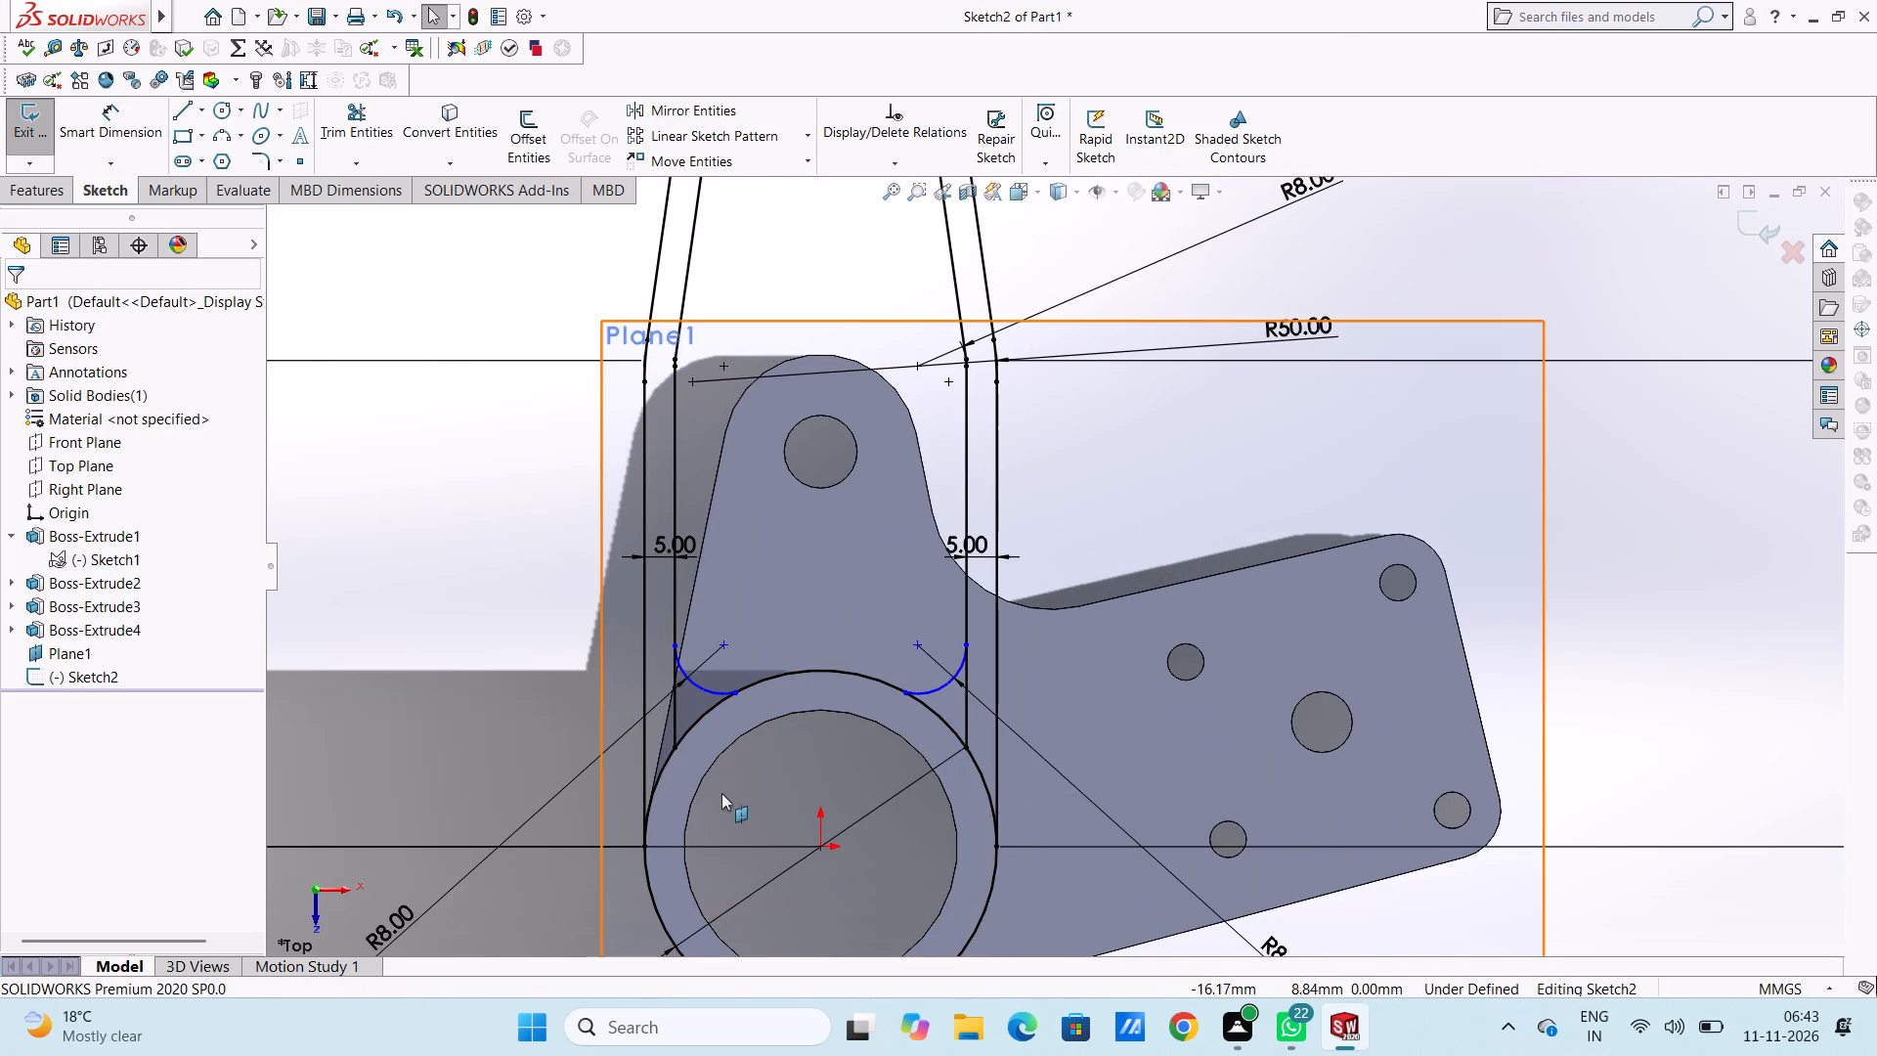
Make the left 8 mm arc tangent to both the boss circle and the left inner vertical line.
{"action": "scroll", "coordinate": [807, 732], "scroll_direction": "down", "scroll_amount": 4}
{"action": "left_click", "coordinate": [663, 599]}
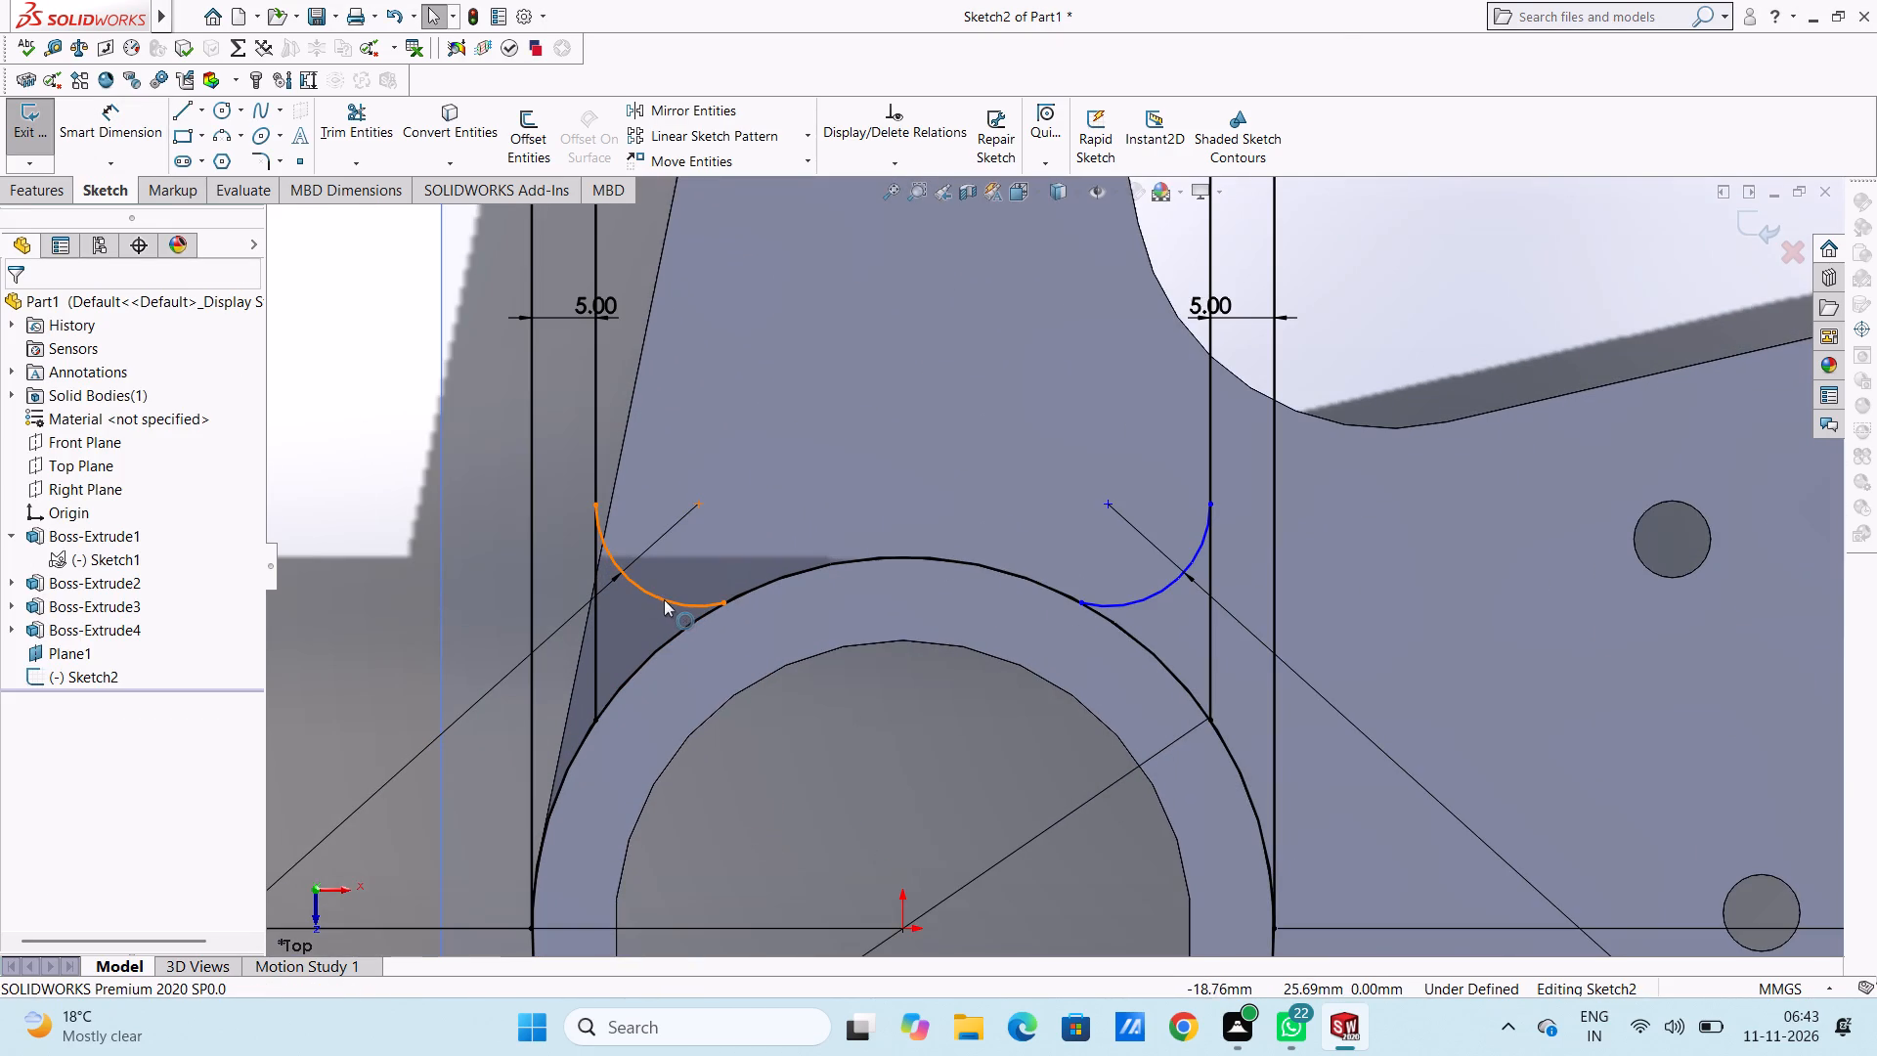
{"action": "left_click", "coordinate": [684, 625], "text": "ctrl"}
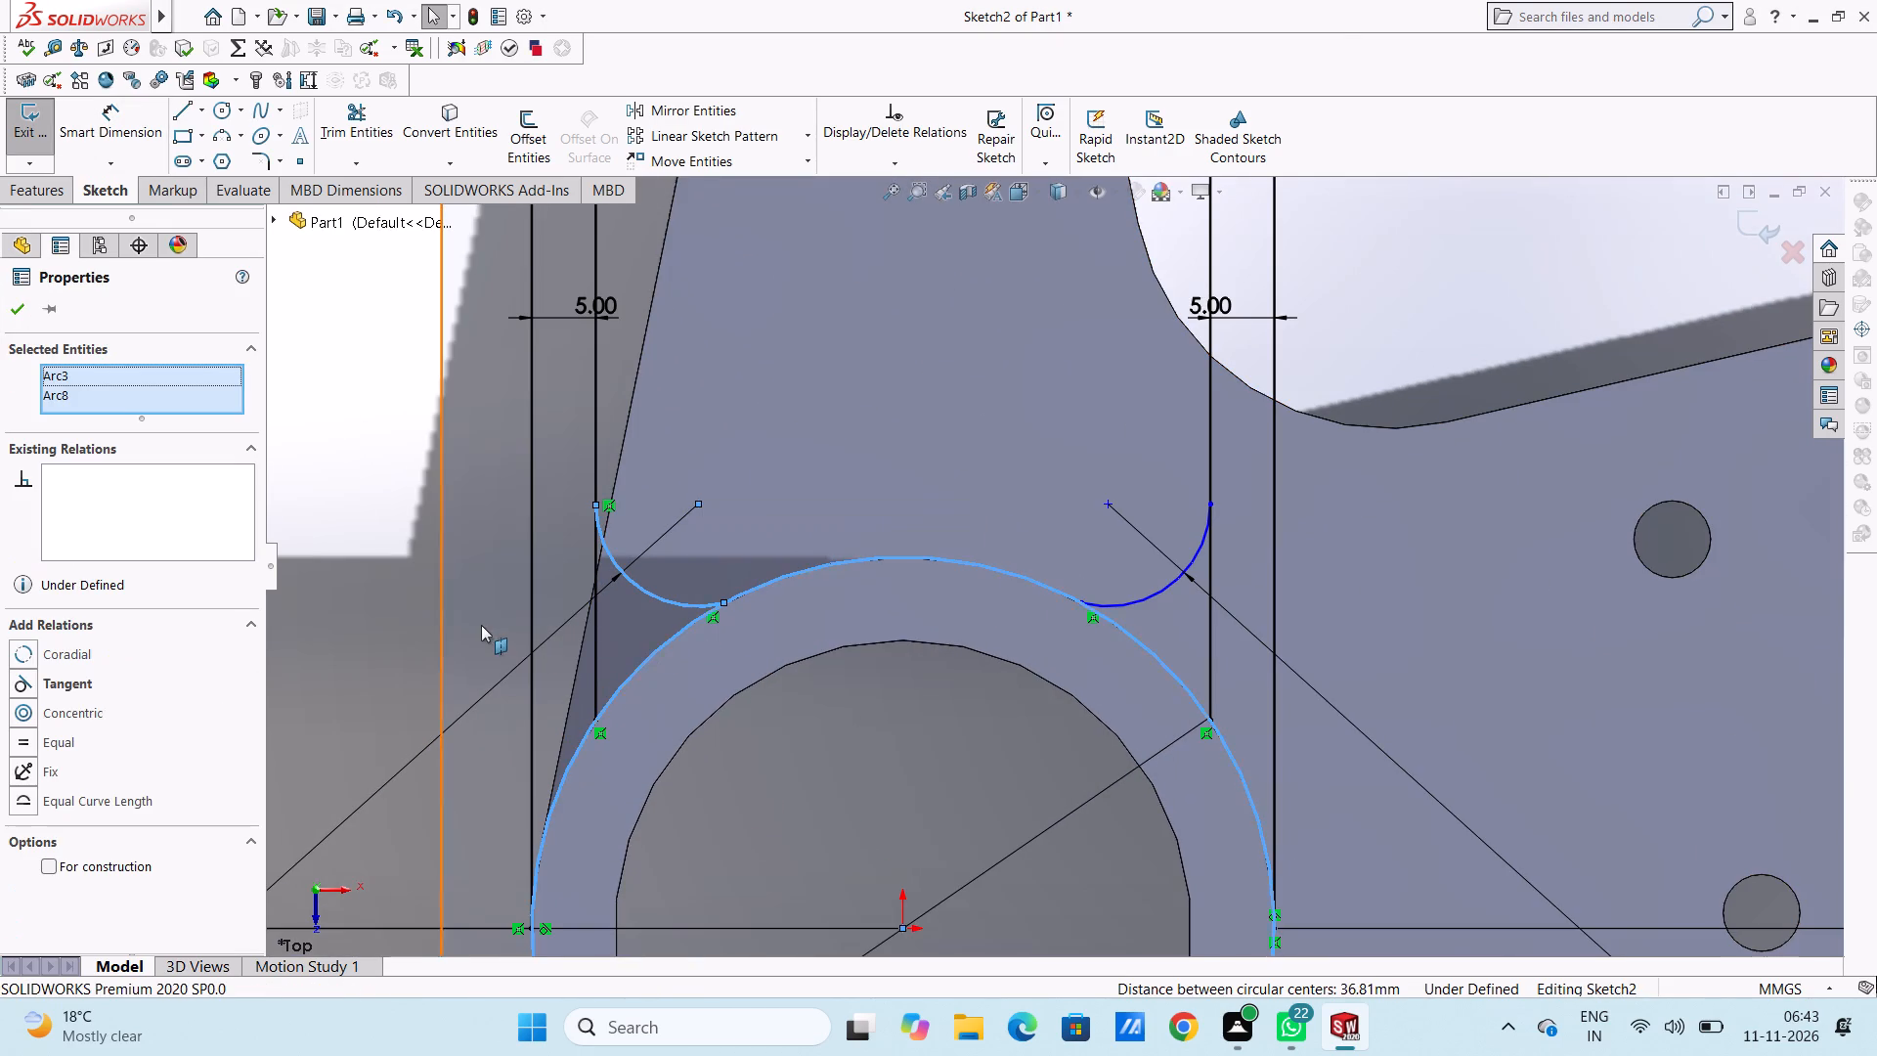
{"action": "left_click", "coordinate": [39, 677]}
{"action": "left_click", "coordinate": [391, 489]}
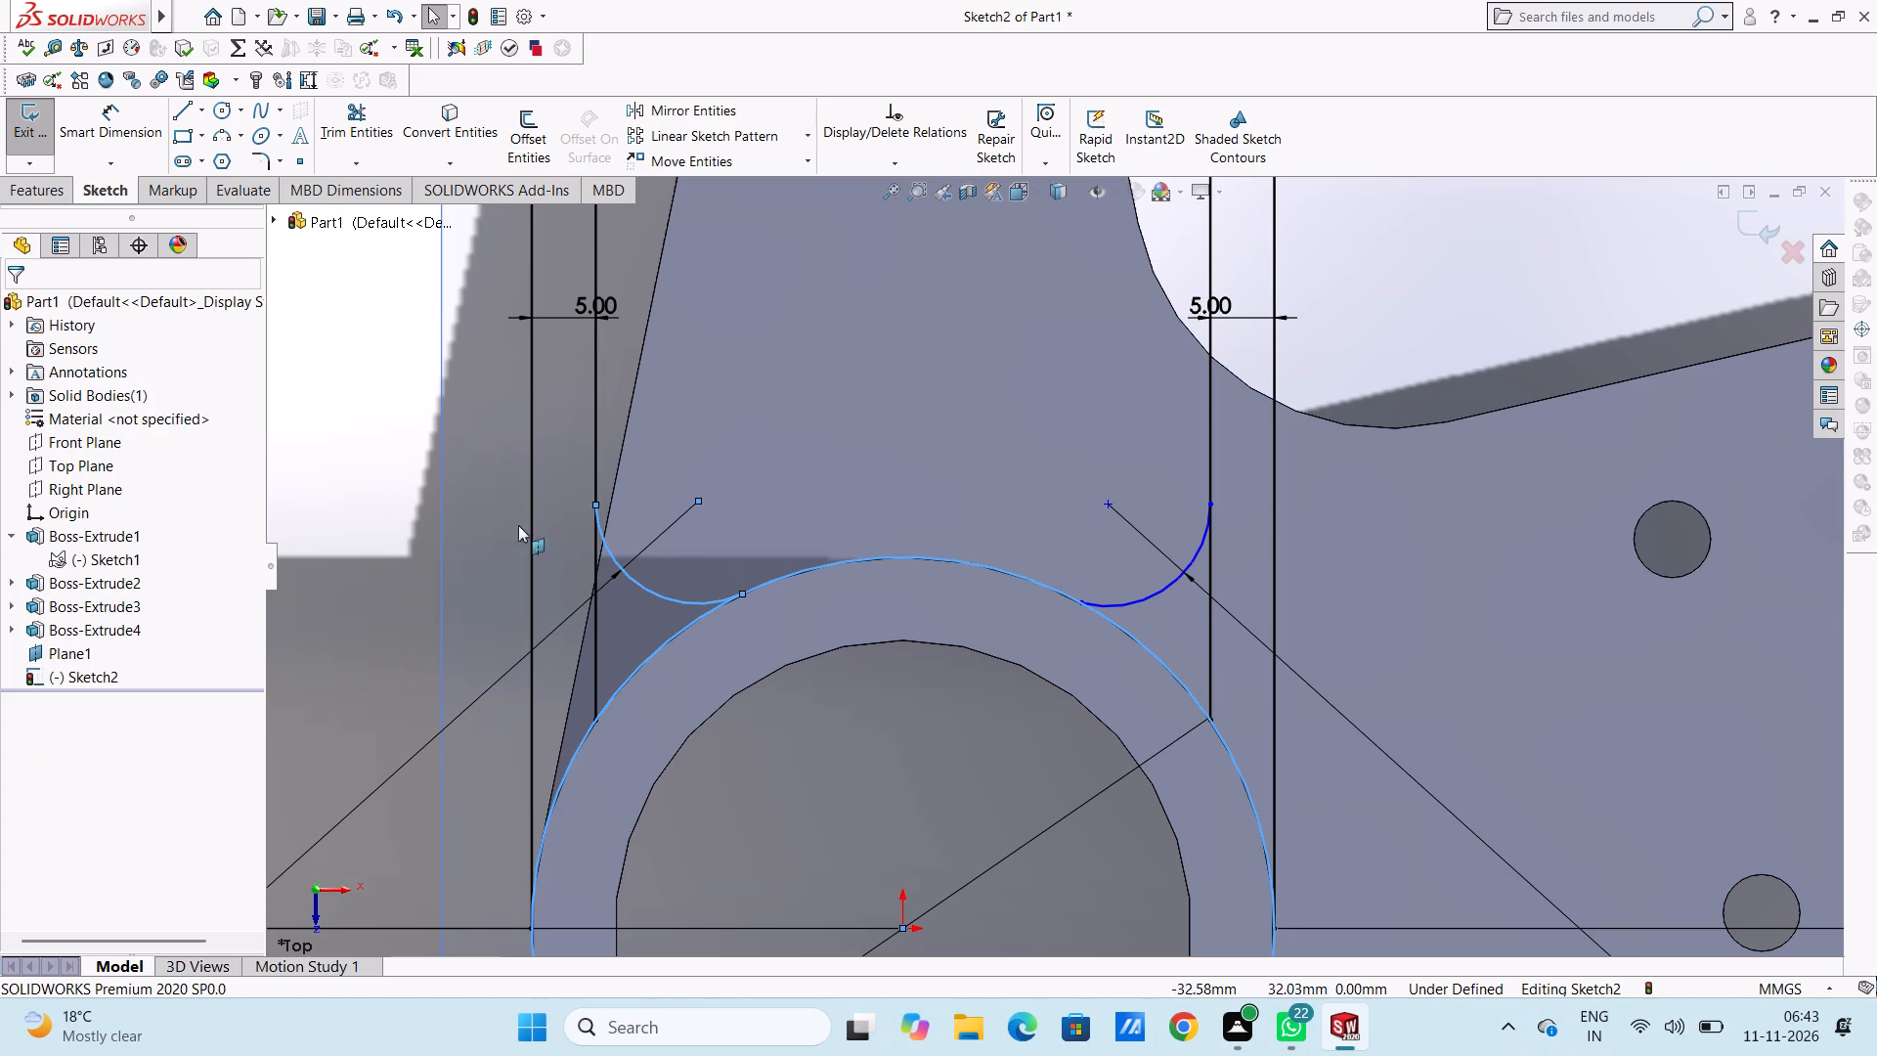
{"action": "left_click", "coordinate": [661, 595]}
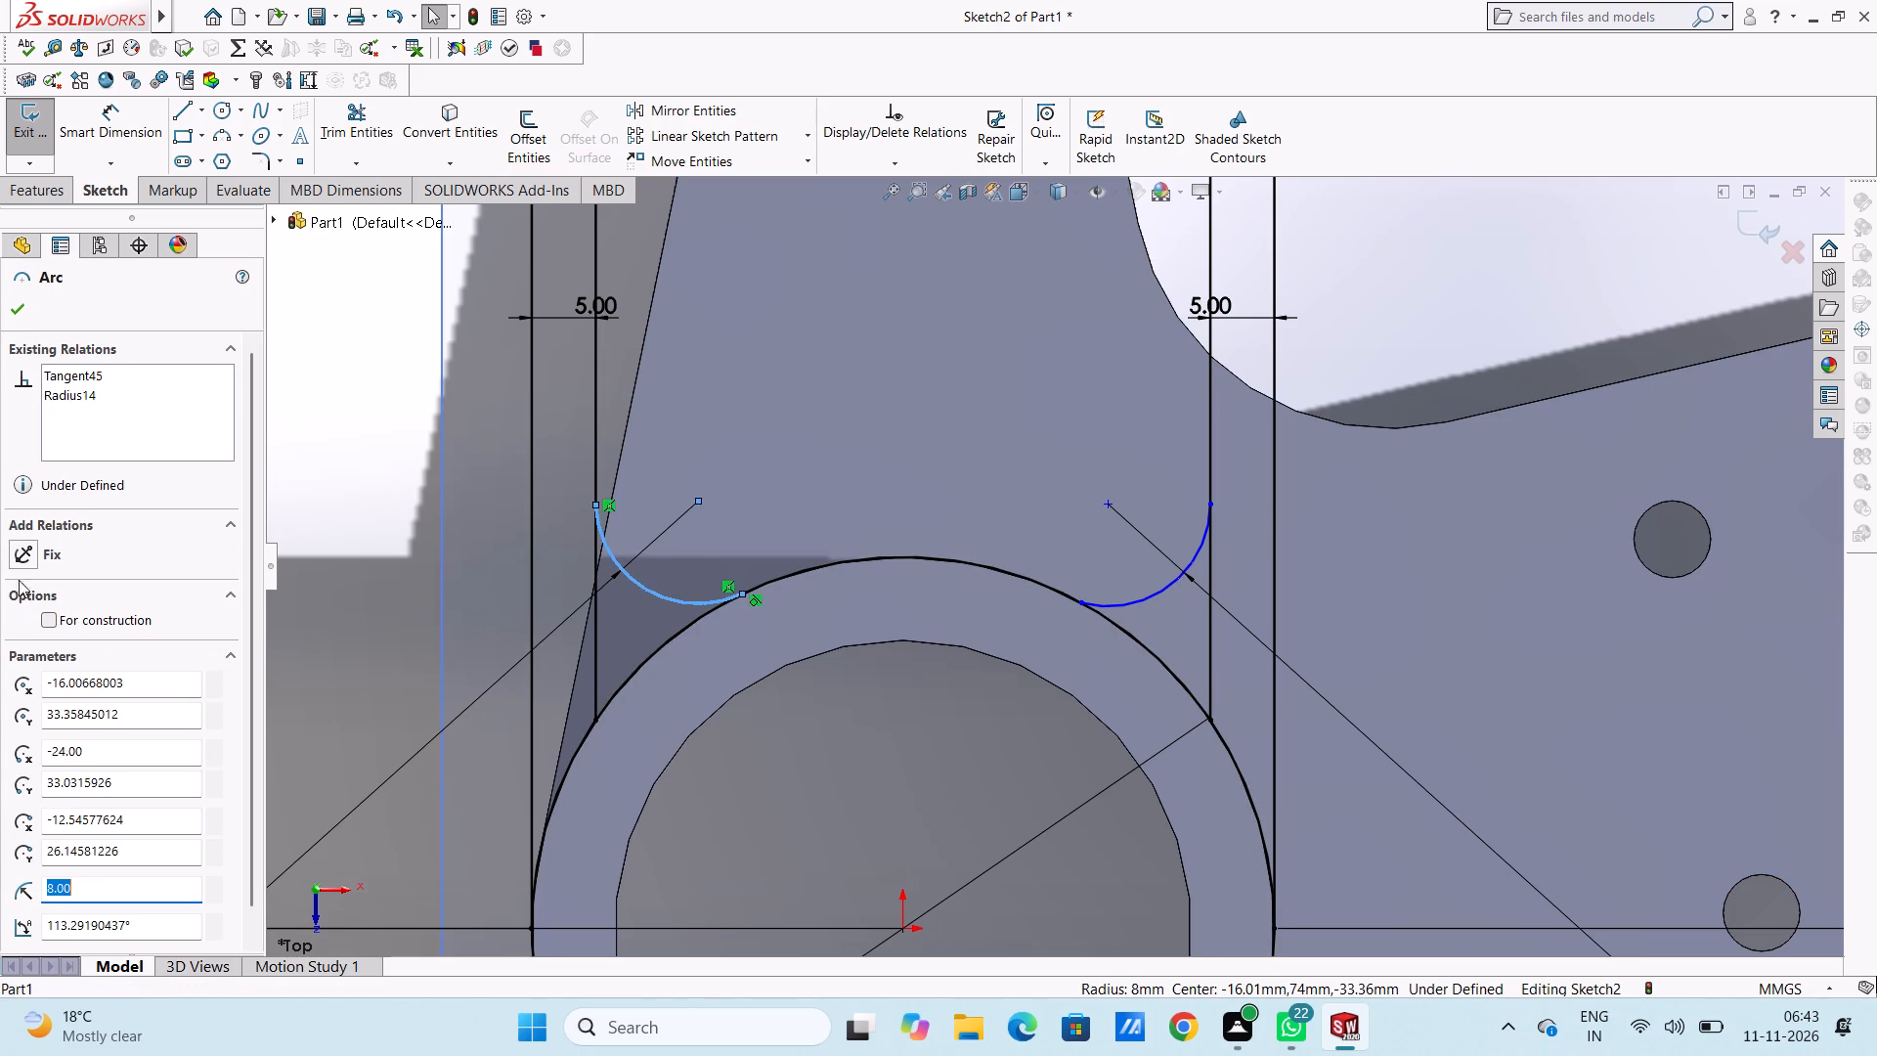
{"action": "left_click", "coordinate": [593, 431], "text": "ctrl"}
{"action": "left_click", "coordinate": [21, 644]}
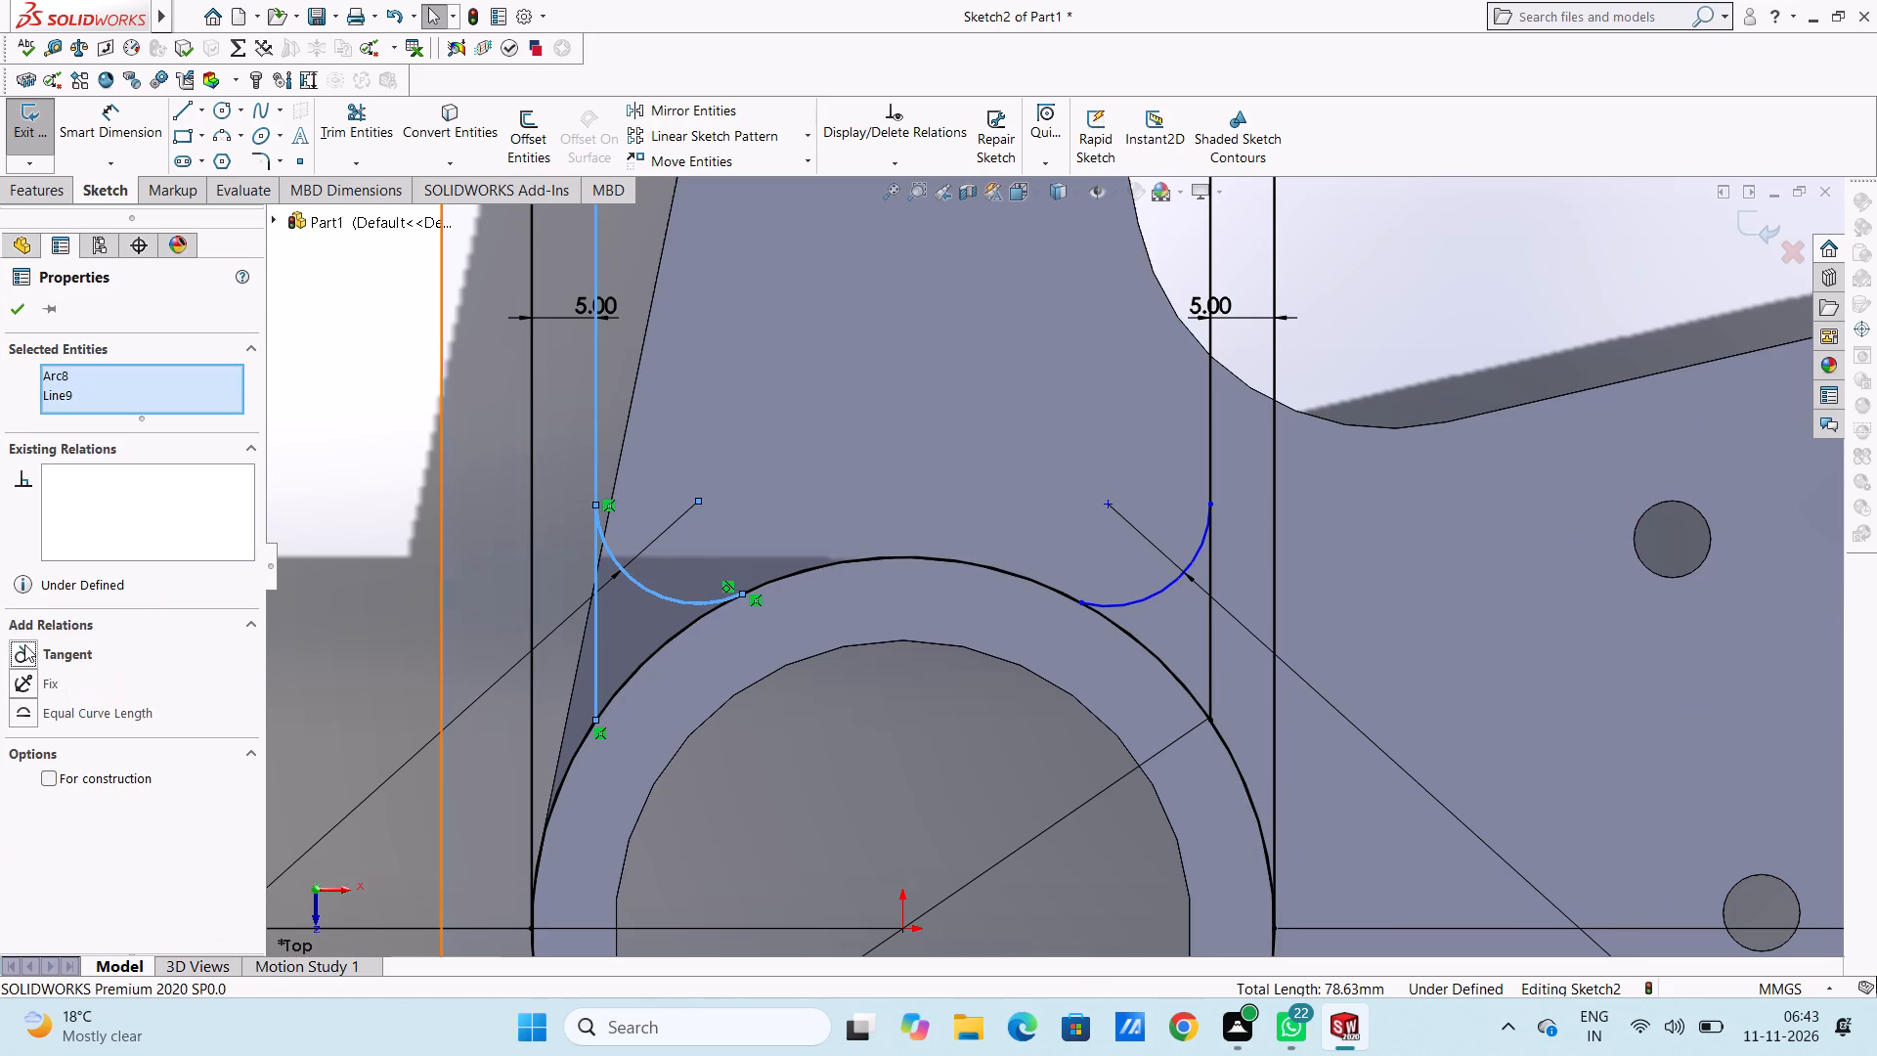
{"action": "left_click", "coordinate": [372, 458]}
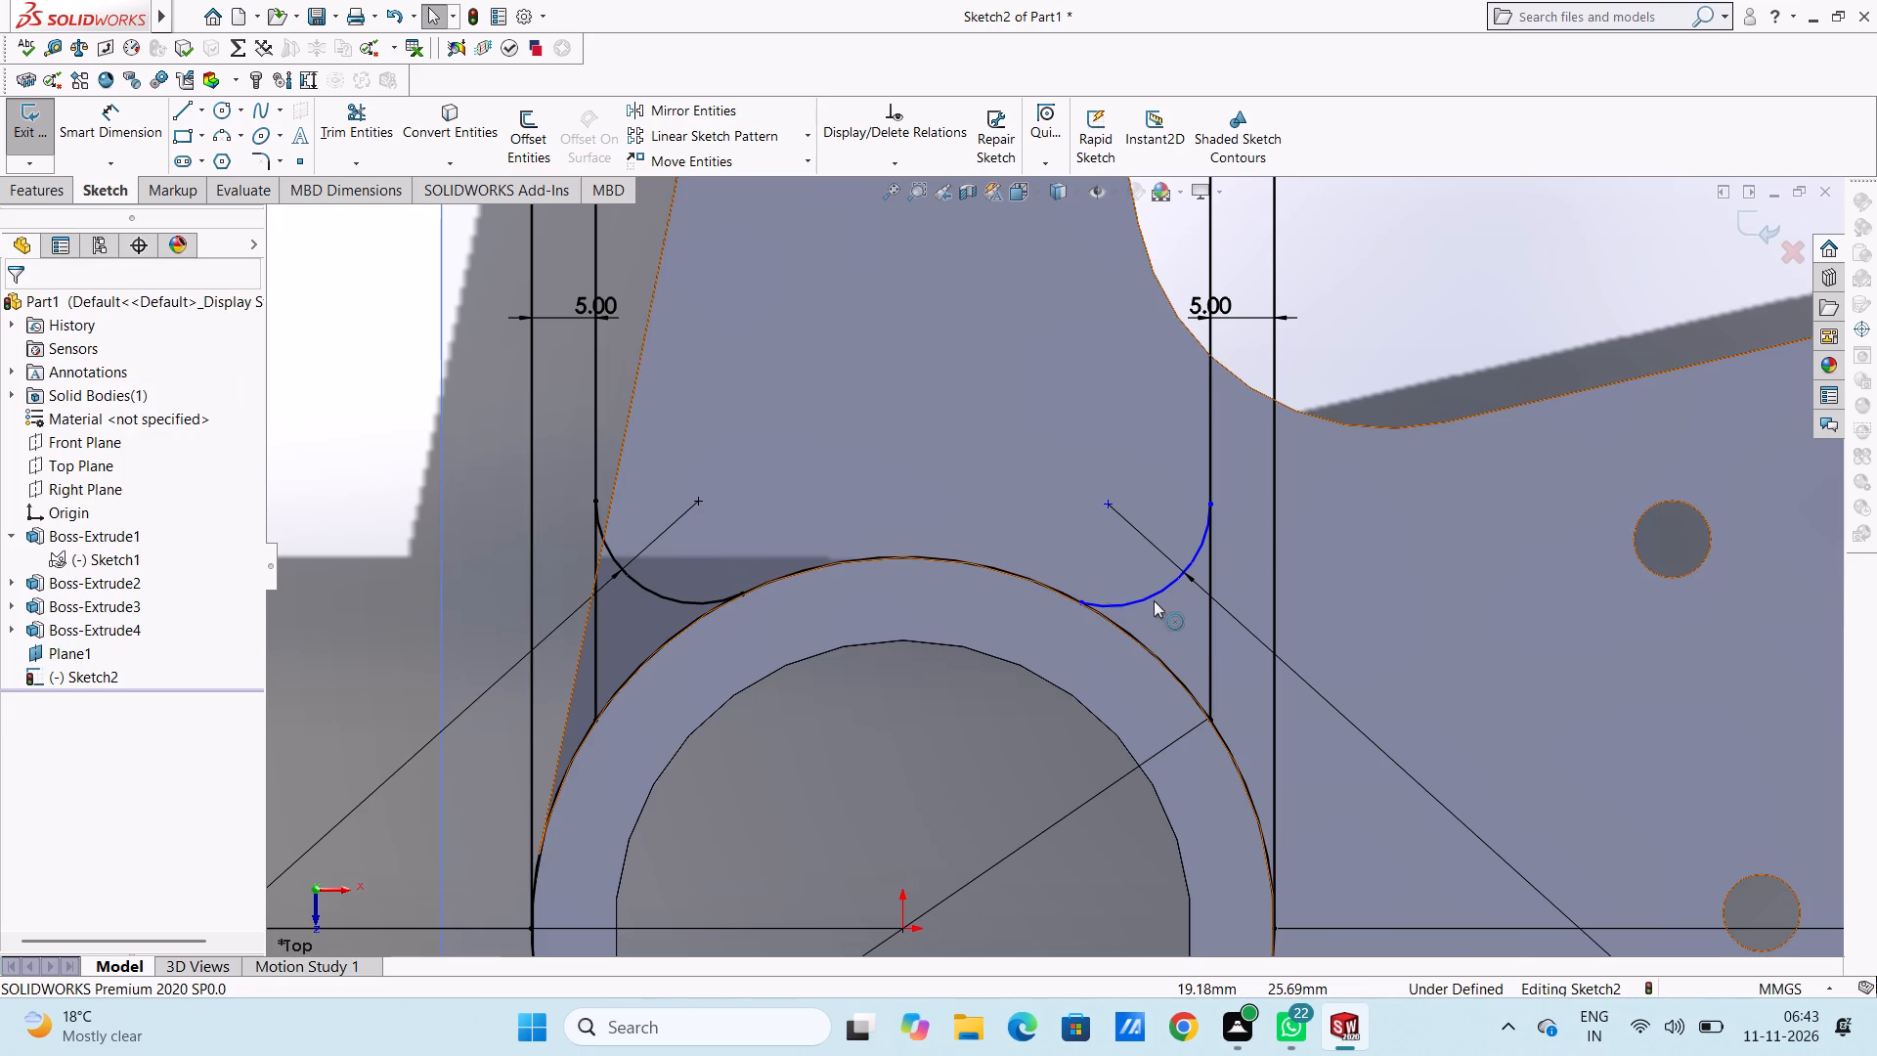
Make the right 8 mm arc tangent to both the boss circle and the right inner vertical line.
{"action": "left_click", "coordinate": [1154, 600]}
{"action": "left_click", "coordinate": [1126, 632], "text": "ctrl"}
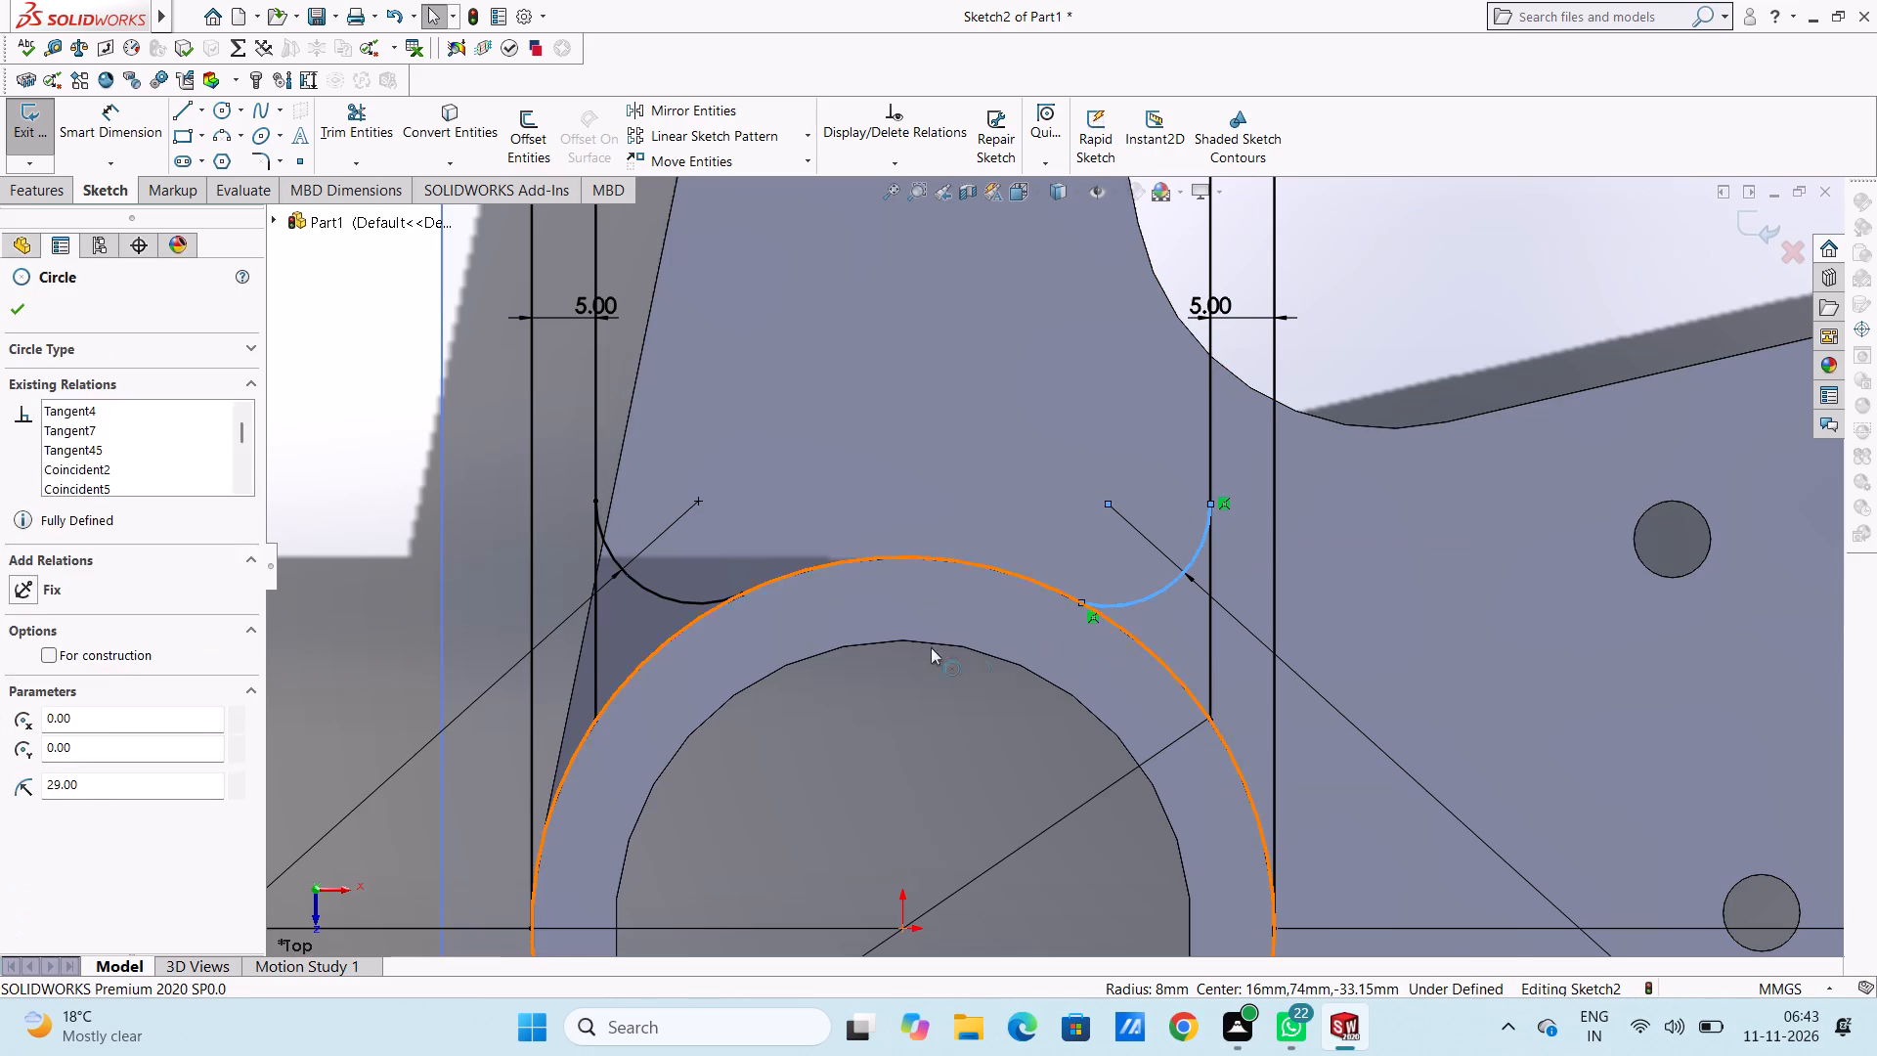
{"action": "left_click", "coordinate": [28, 682]}
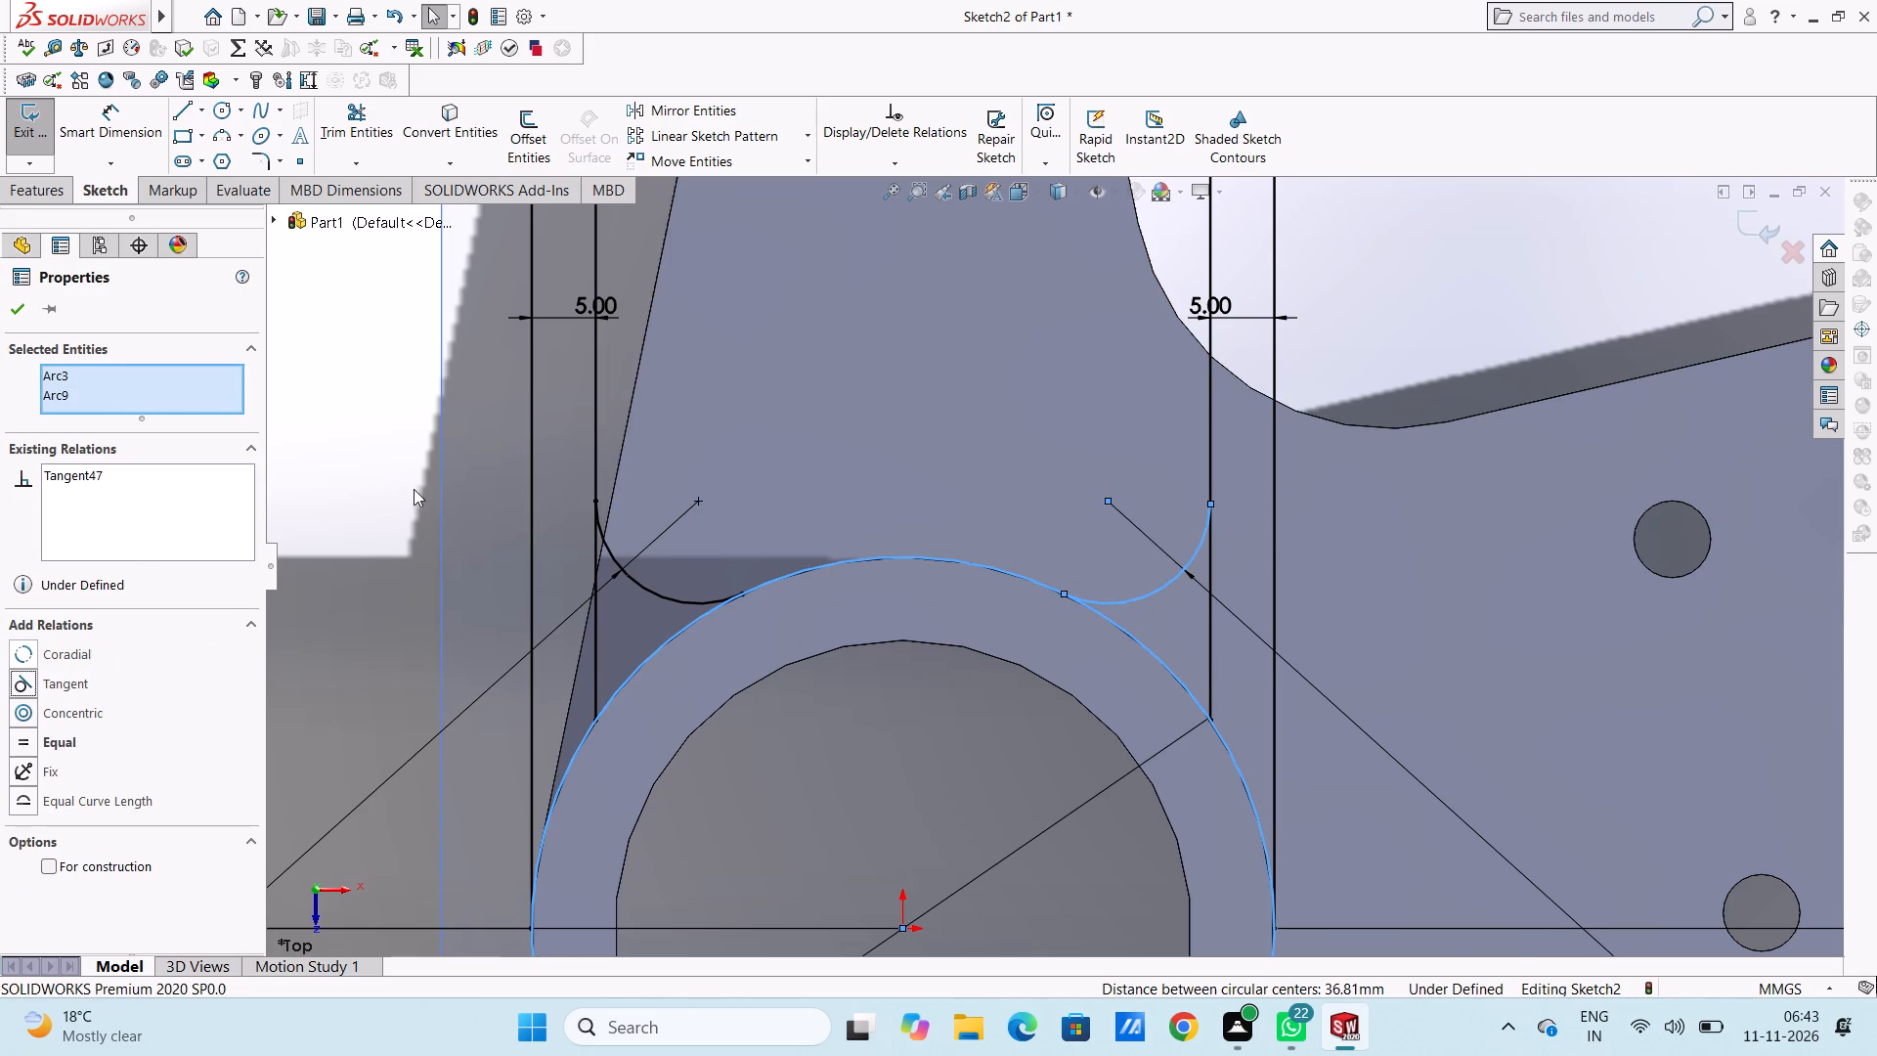
{"action": "left_click", "coordinate": [405, 484]}
{"action": "left_click", "coordinate": [1139, 596]}
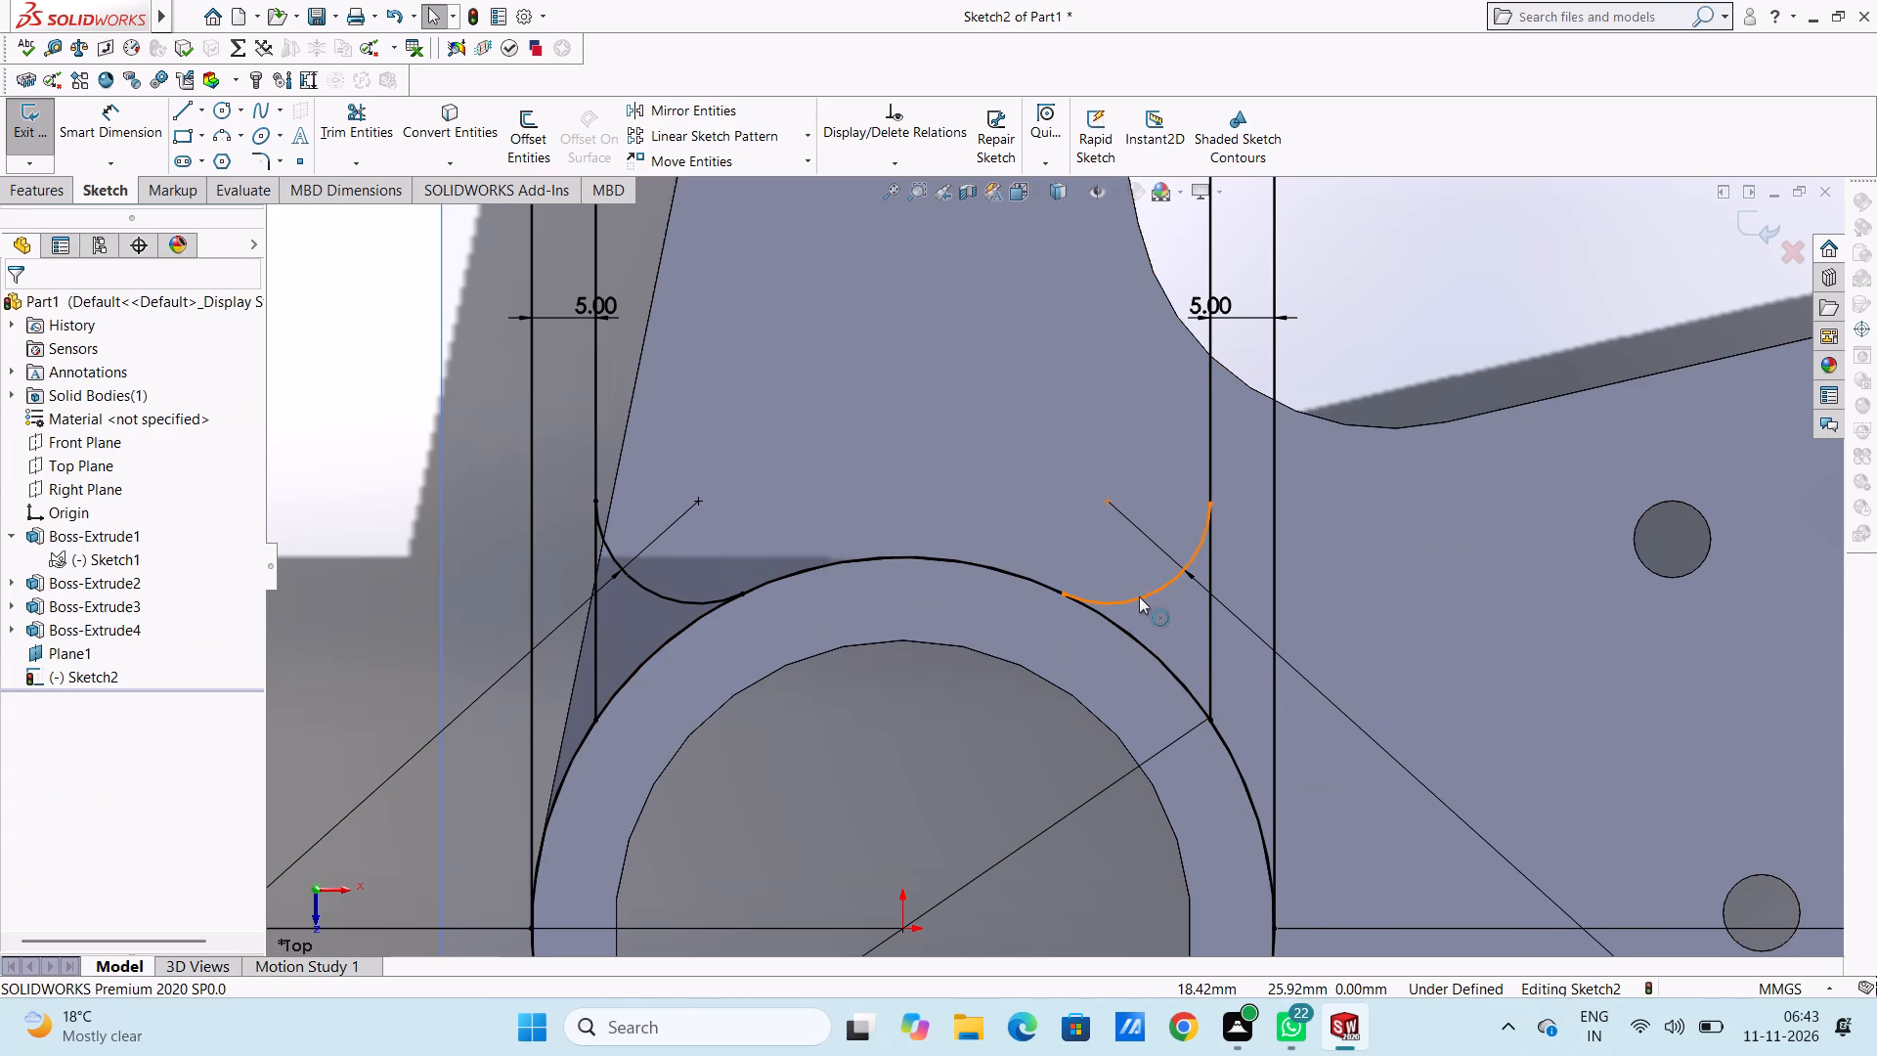
{"action": "left_click", "coordinate": [1208, 451], "text": "ctrl"}
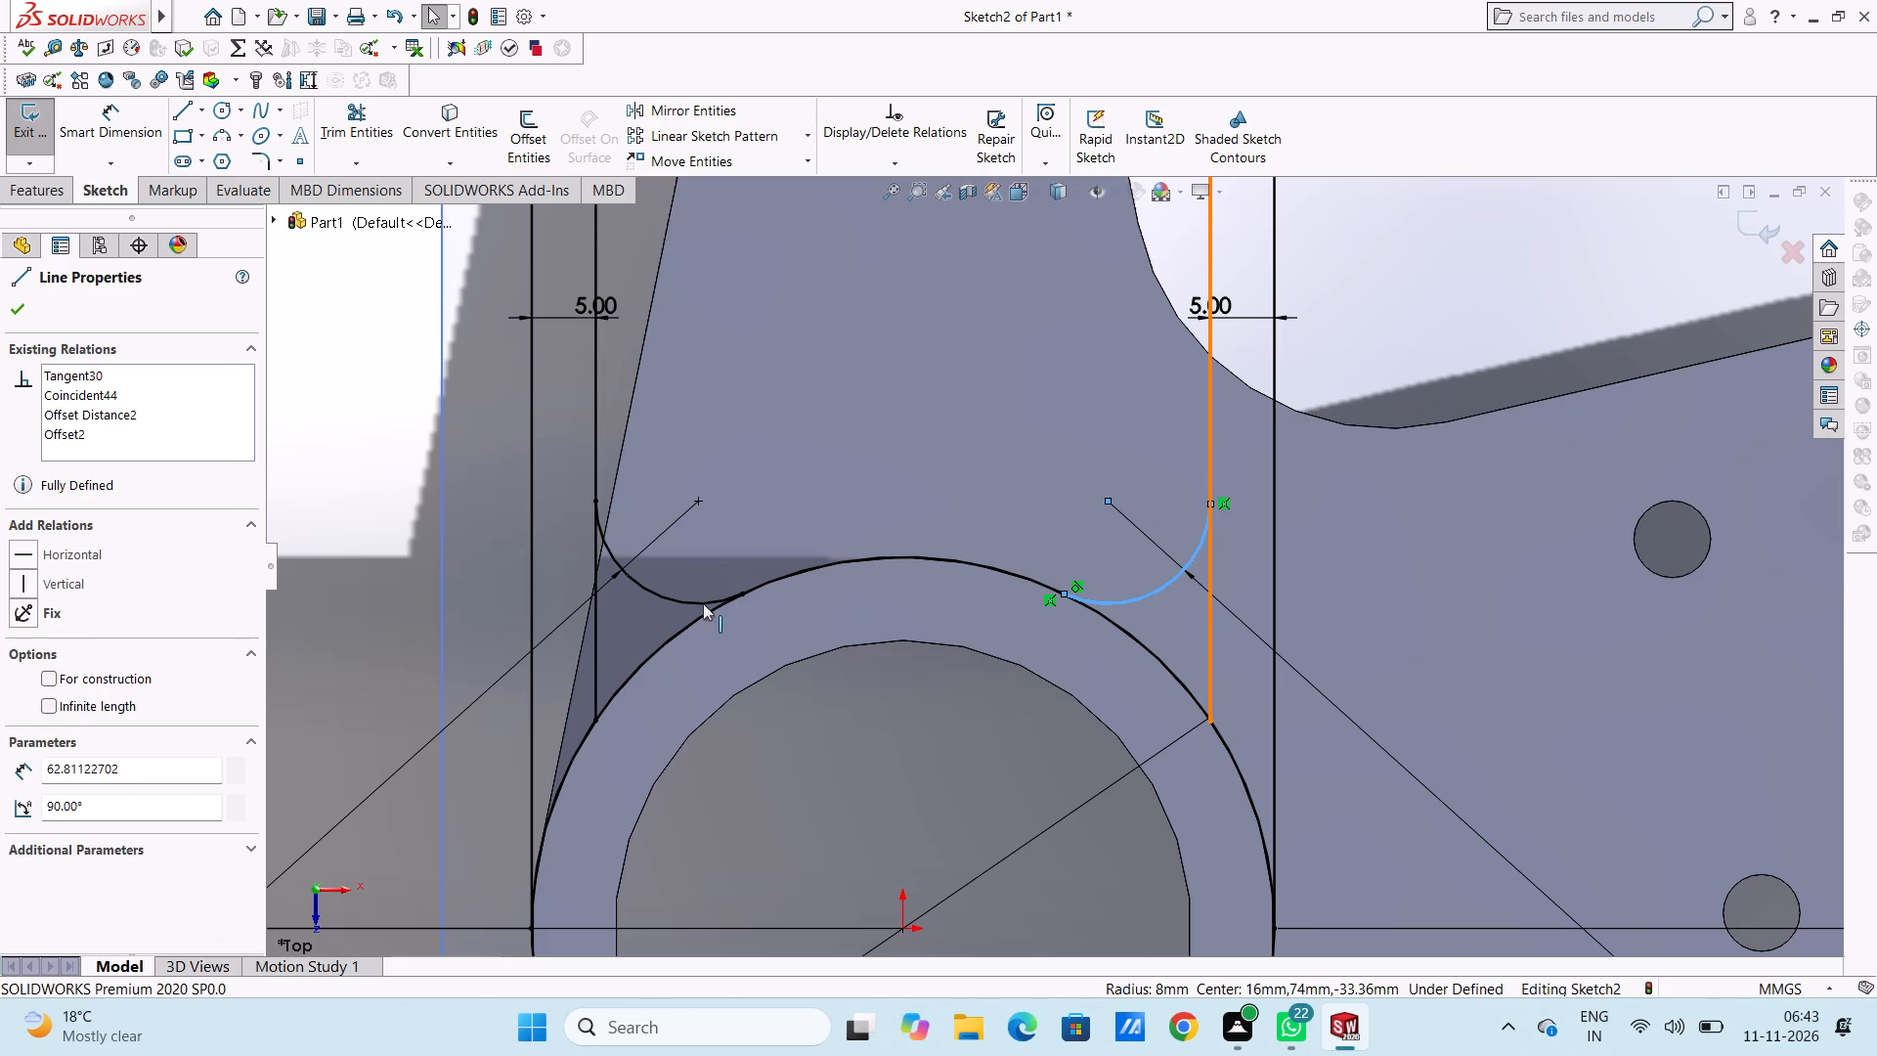
{"action": "left_click", "coordinate": [16, 655]}
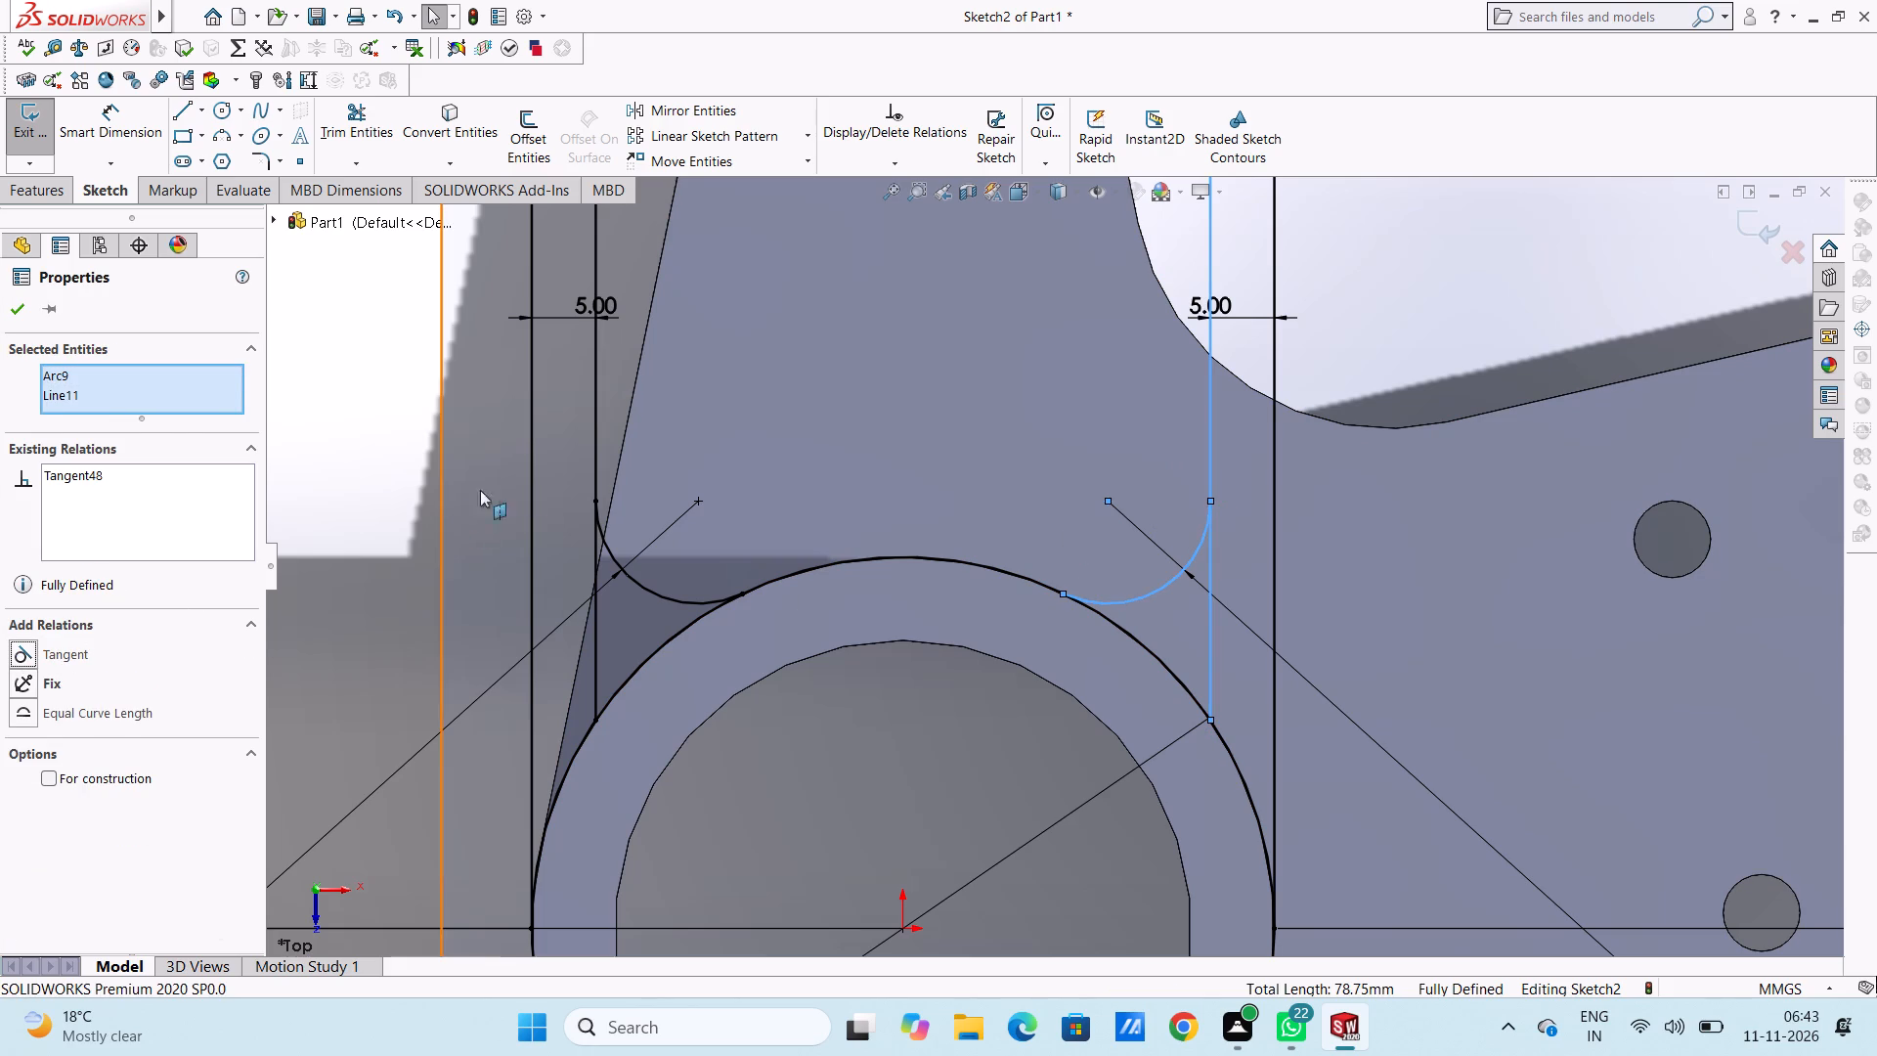
{"action": "left_click", "coordinate": [363, 502]}
Trim the leftover lower ends of both inner vertical lines between the 8 mm arcs and the boss circle.
{"action": "scroll", "coordinate": [1210, 472], "scroll_direction": "up", "scroll_amount": 6}
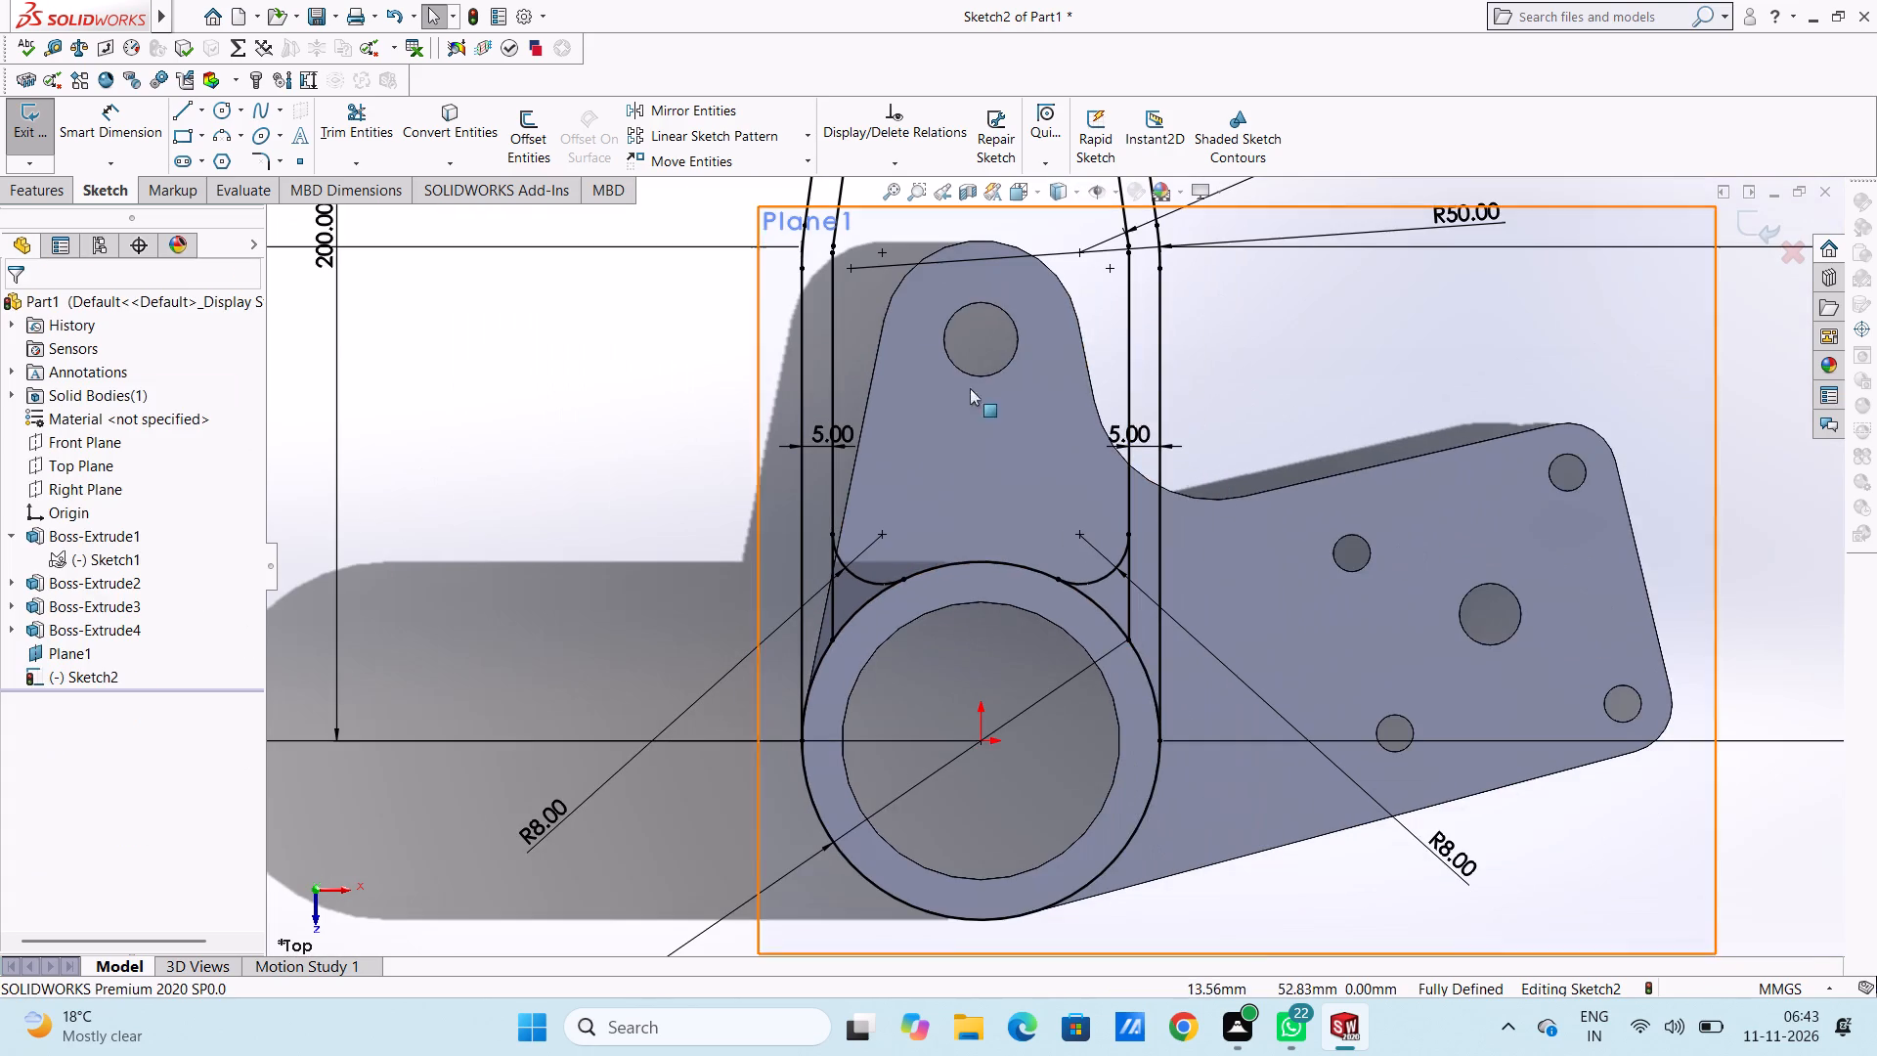
{"action": "left_click", "coordinate": [360, 121]}
{"action": "scroll", "coordinate": [974, 596], "scroll_direction": "down", "scroll_amount": 2}
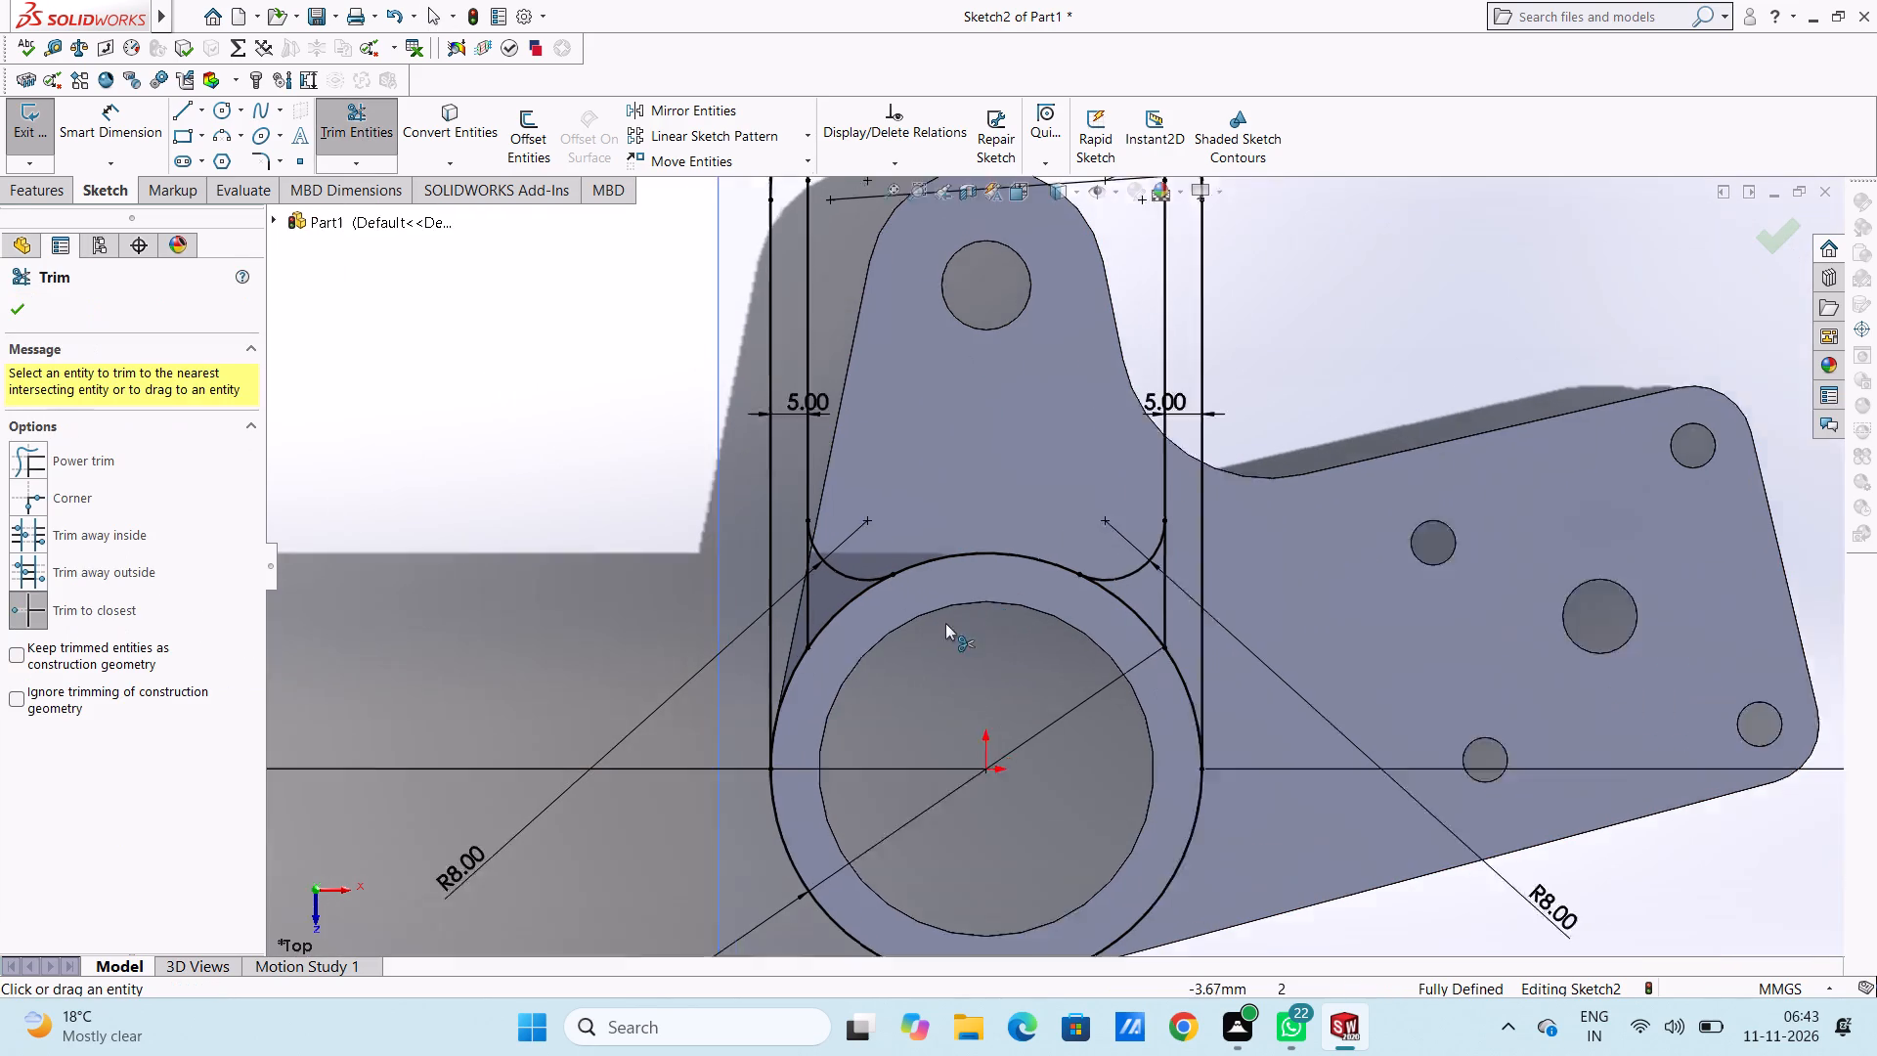
{"action": "scroll", "coordinate": [945, 623], "scroll_direction": "down", "scroll_amount": 2}
{"action": "left_click", "coordinate": [721, 588]}
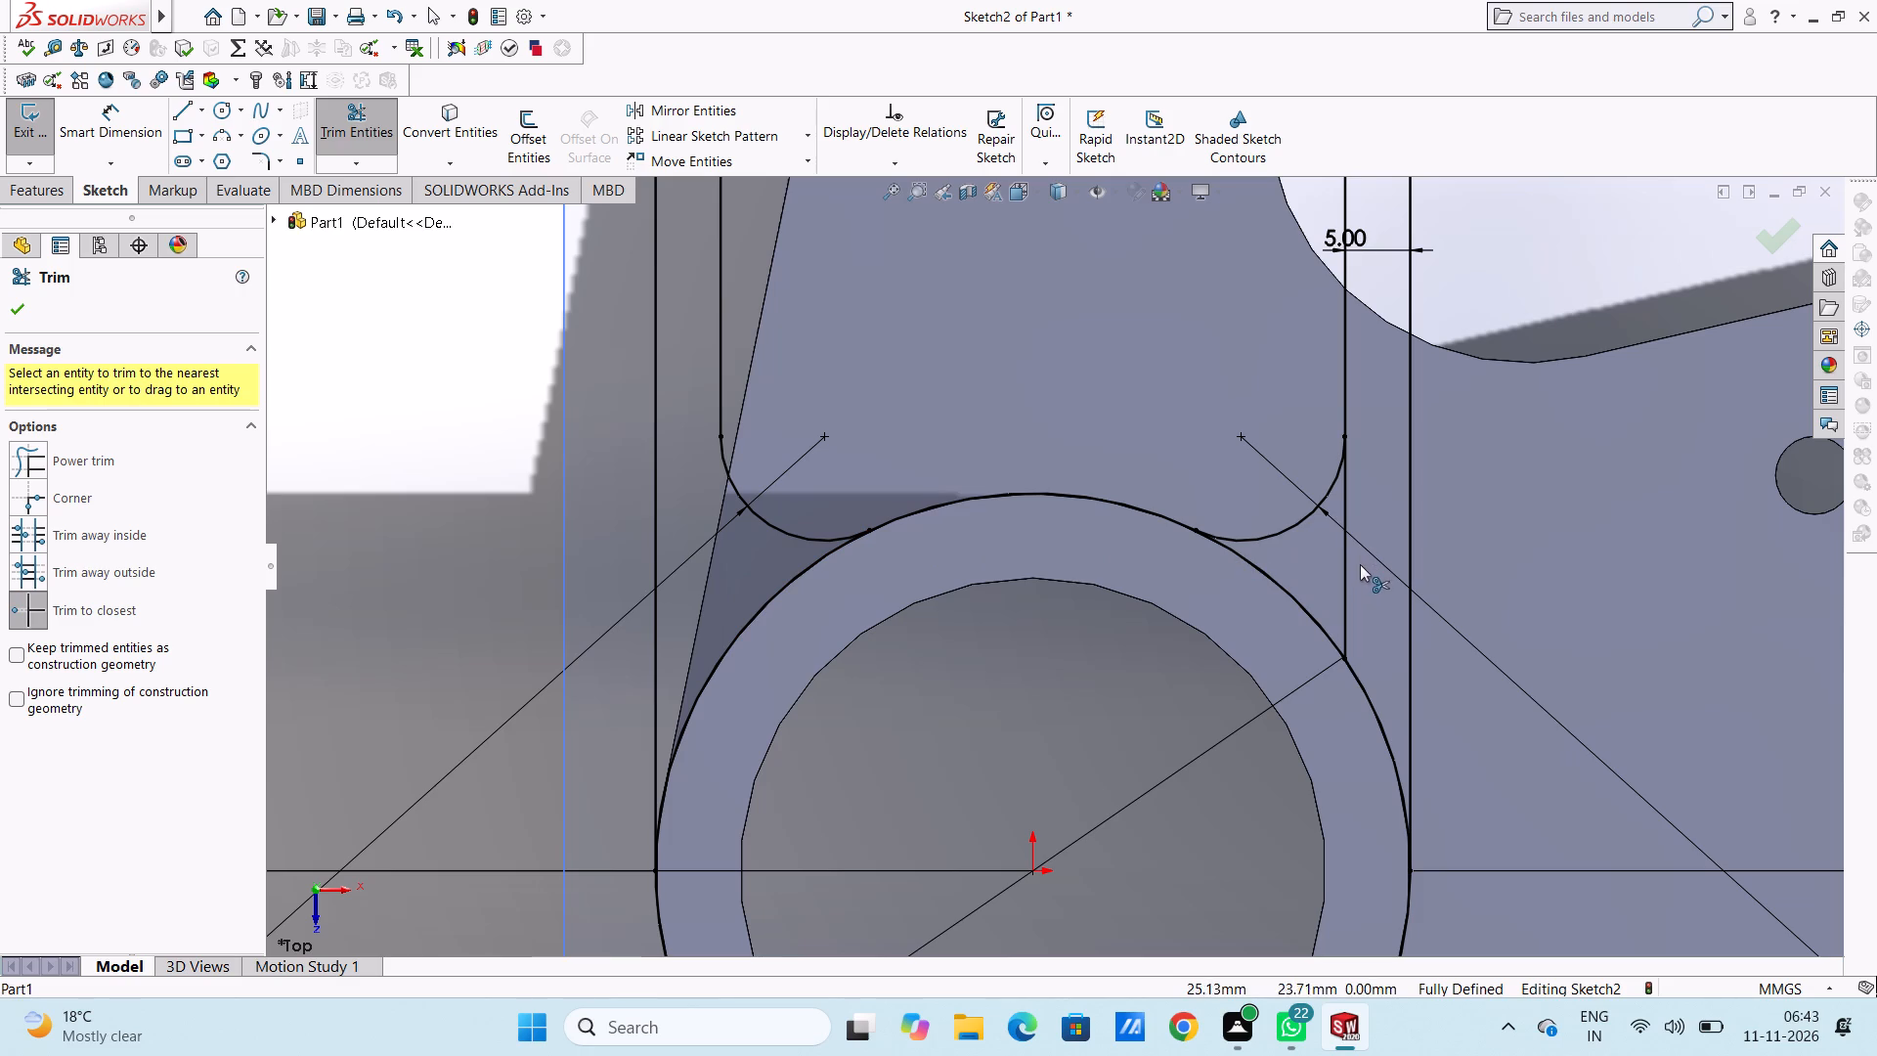
{"action": "left_click", "coordinate": [1346, 564]}
{"action": "scroll", "coordinate": [1344, 564], "scroll_direction": "up", "scroll_amount": 8}
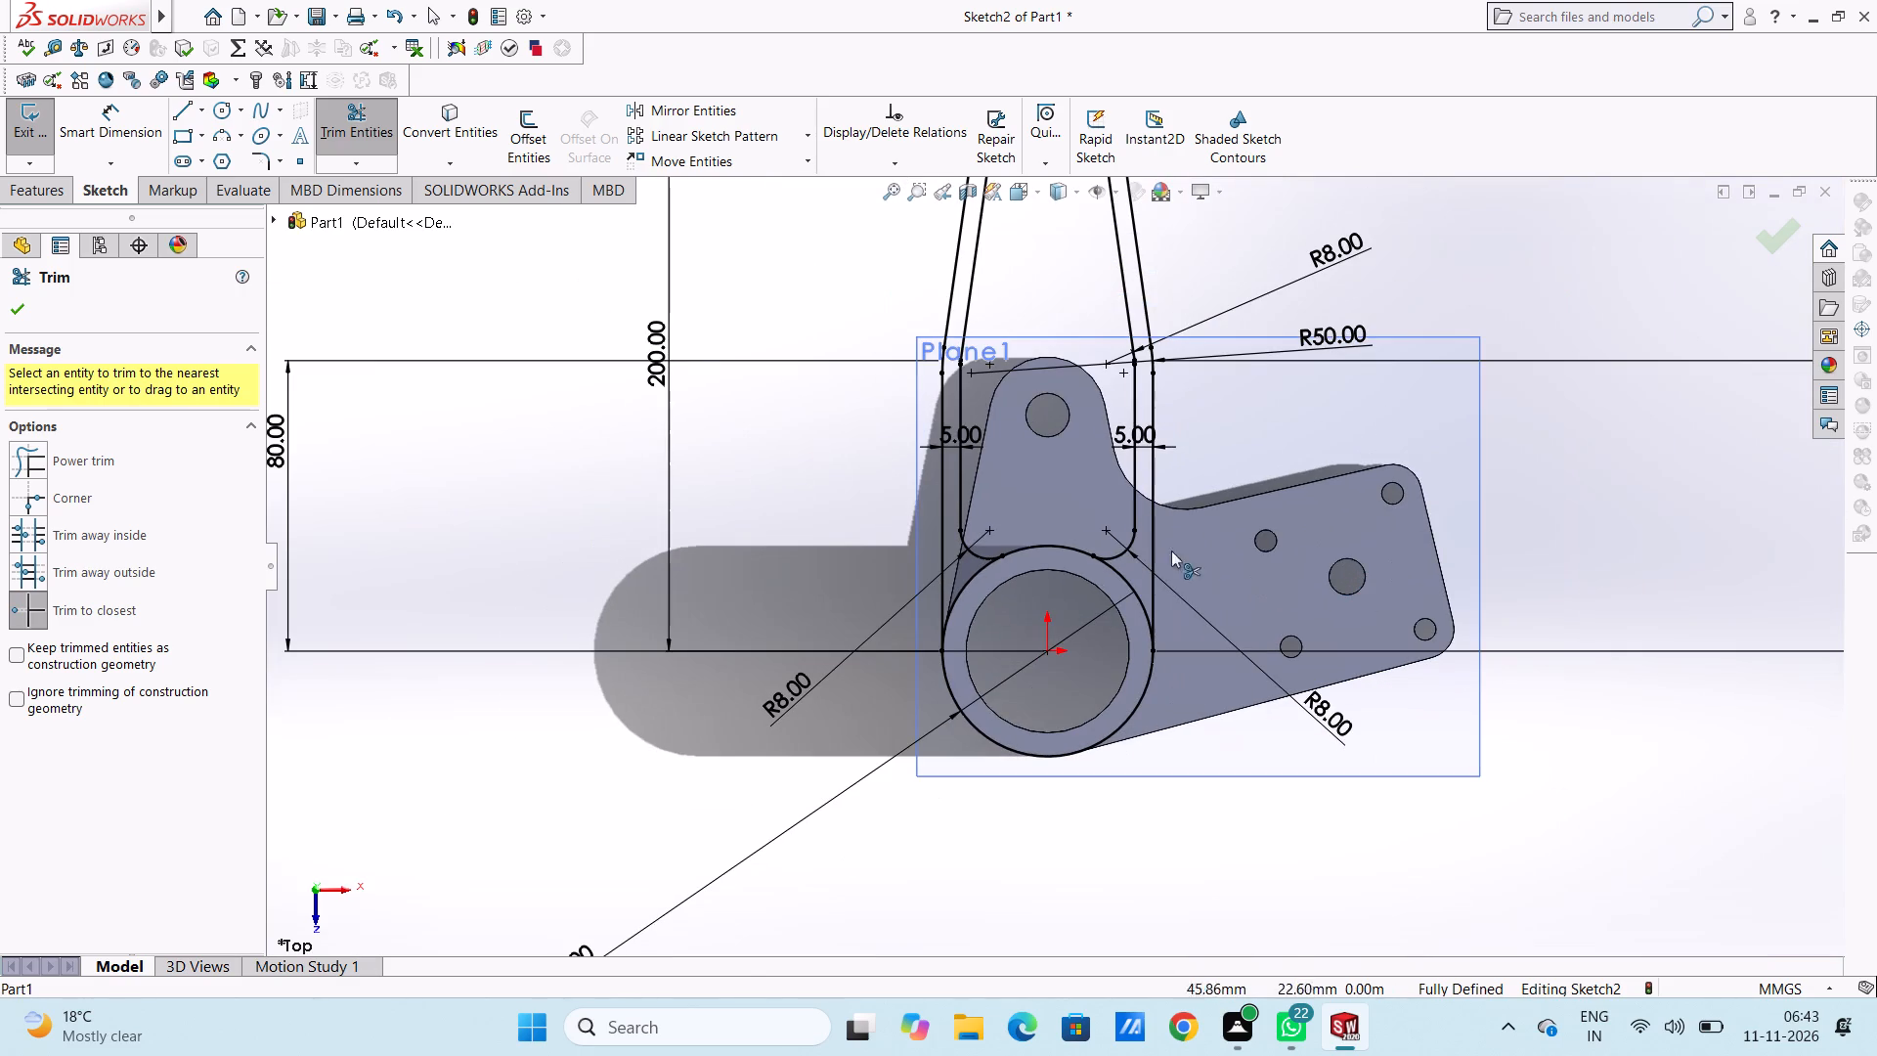
{"action": "left_click", "coordinate": [22, 309]}
{"action": "left_click", "coordinate": [459, 517]}
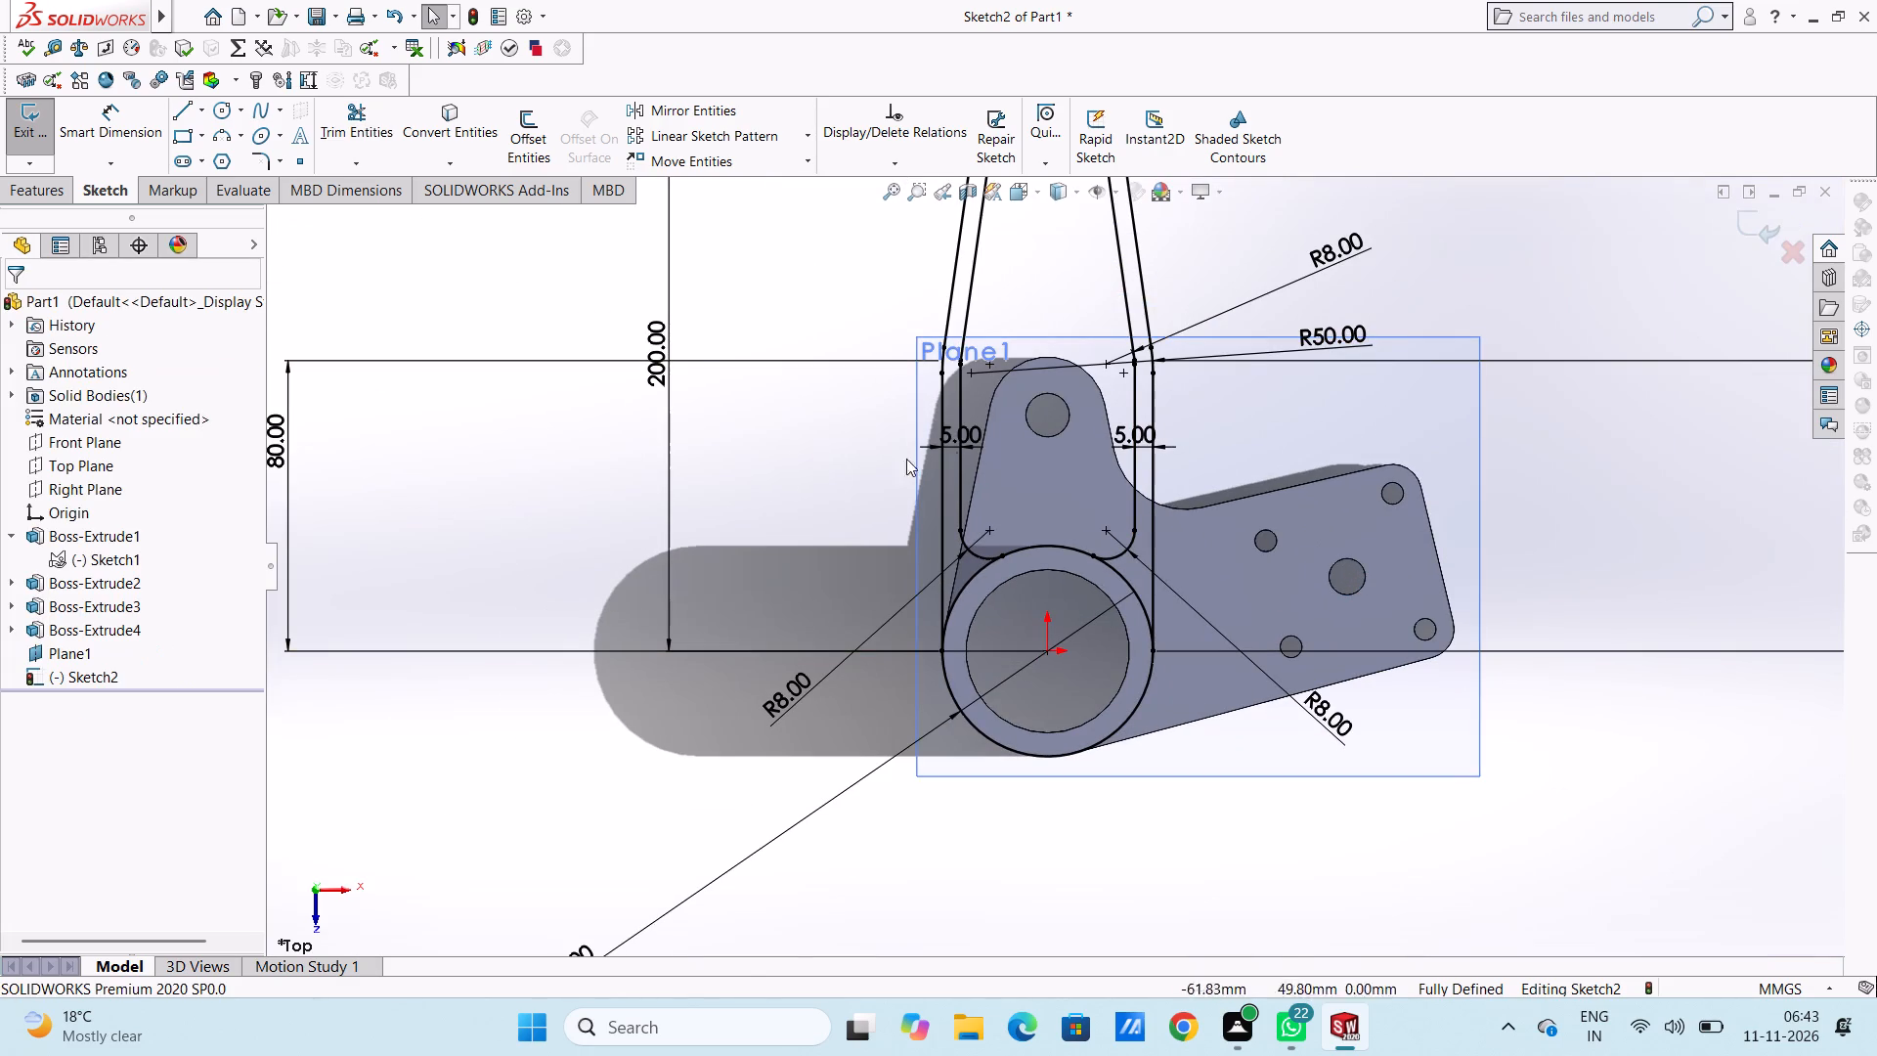
Trim both inner slanted lines where they run inside the large circle at the arm's upper end, down to the horizontal centre line.
{"action": "scroll", "coordinate": [1017, 430], "scroll_direction": "up", "scroll_amount": 5}
{"action": "scroll", "coordinate": [1169, 294], "scroll_direction": "down", "scroll_amount": 2}
{"action": "scroll", "coordinate": [981, 246], "scroll_direction": "down", "scroll_amount": 2}
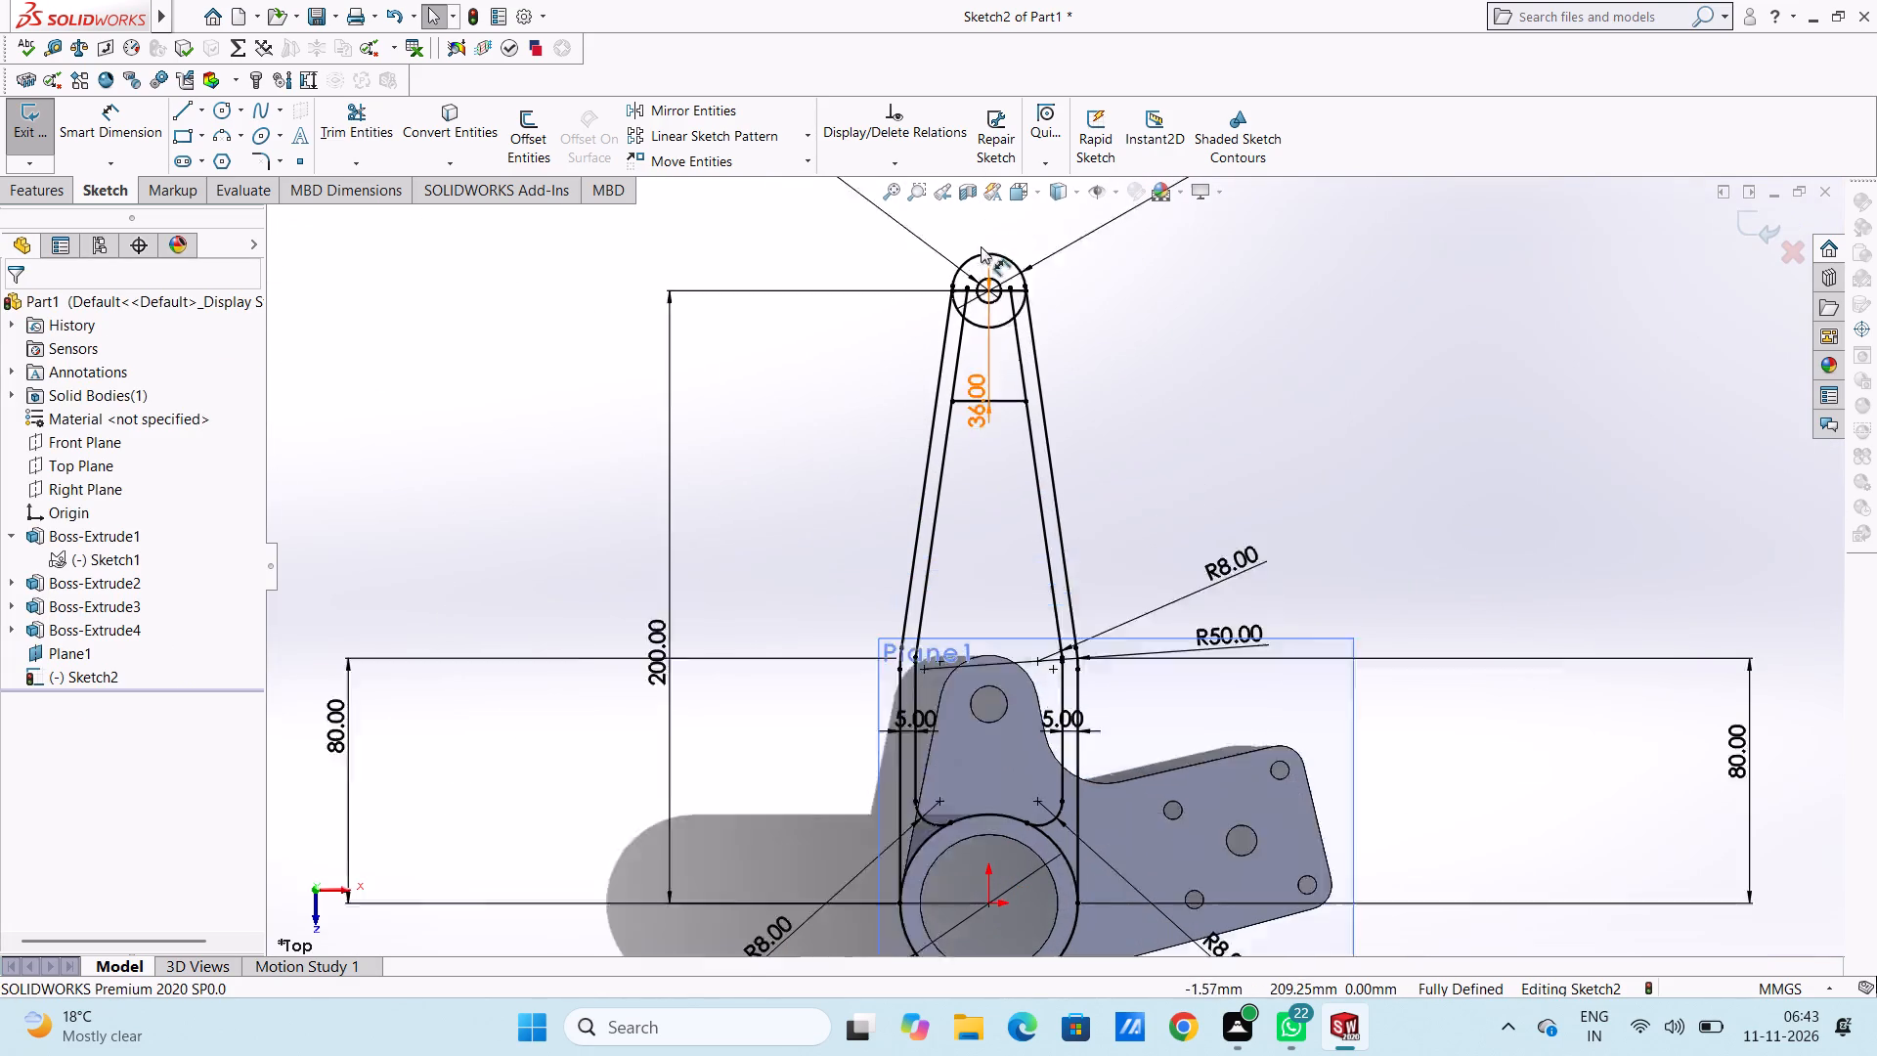
{"action": "scroll", "coordinate": [981, 246], "scroll_direction": "down", "scroll_amount": 1}
{"action": "left_click", "coordinate": [350, 130]}
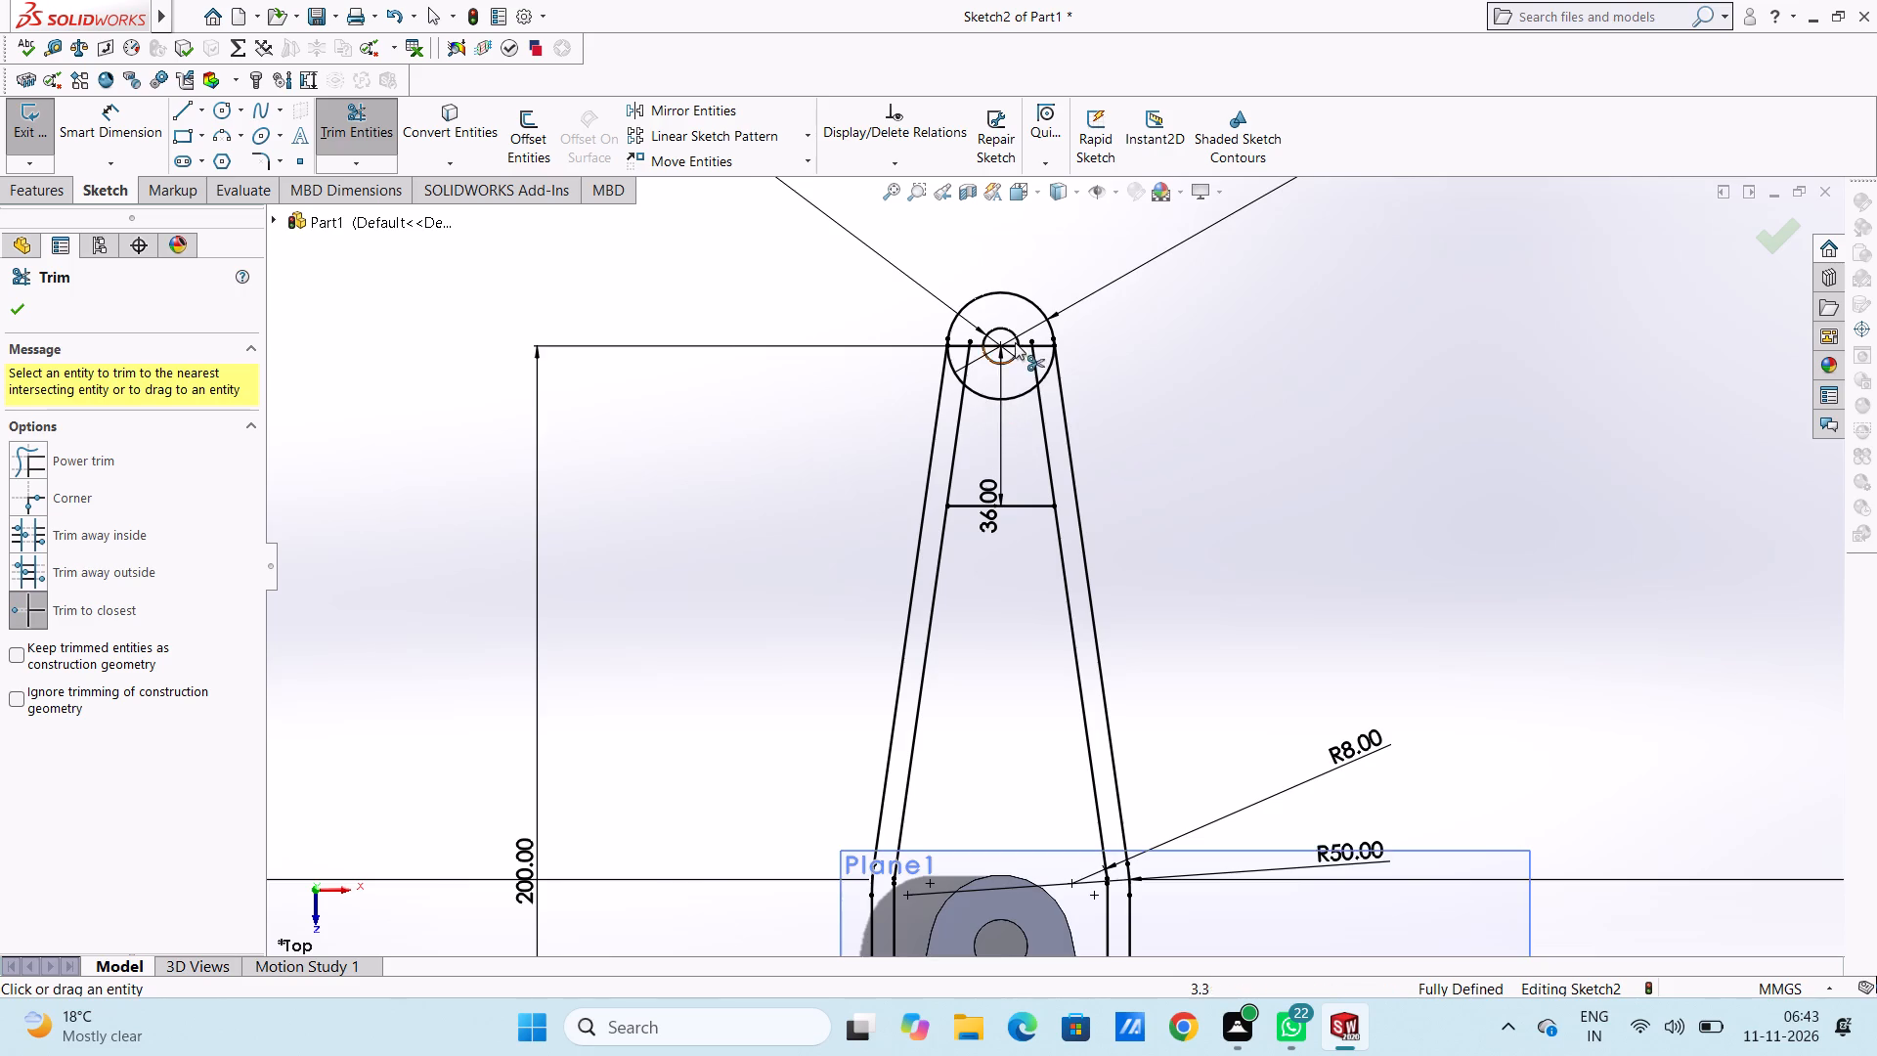
{"action": "scroll", "coordinate": [1015, 341], "scroll_direction": "down", "scroll_amount": 4}
{"action": "left_click", "coordinate": [927, 465]}
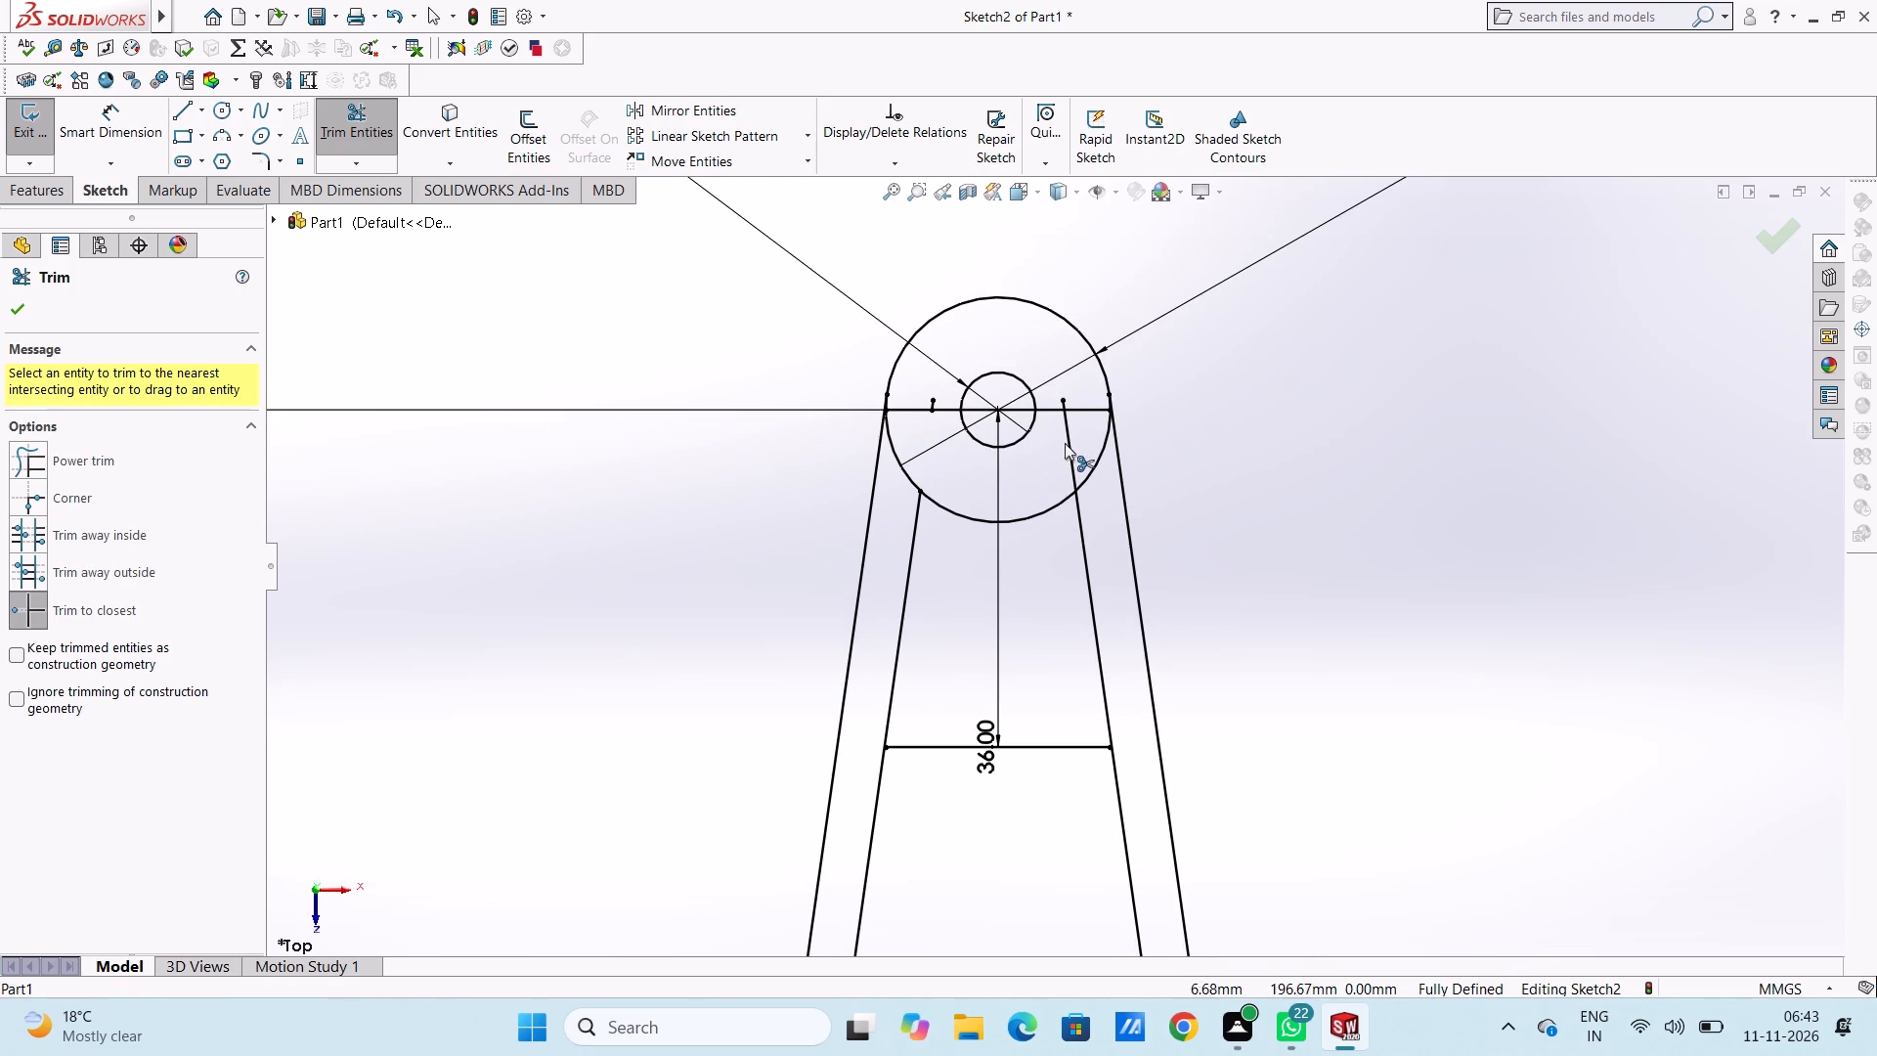
{"action": "left_click", "coordinate": [1067, 445]}
Trim the horizontal centre line and the leftover slanted stub on the left between the large circle and the small hole.
{"action": "scroll", "coordinate": [1063, 405], "scroll_direction": "down", "scroll_amount": 4}
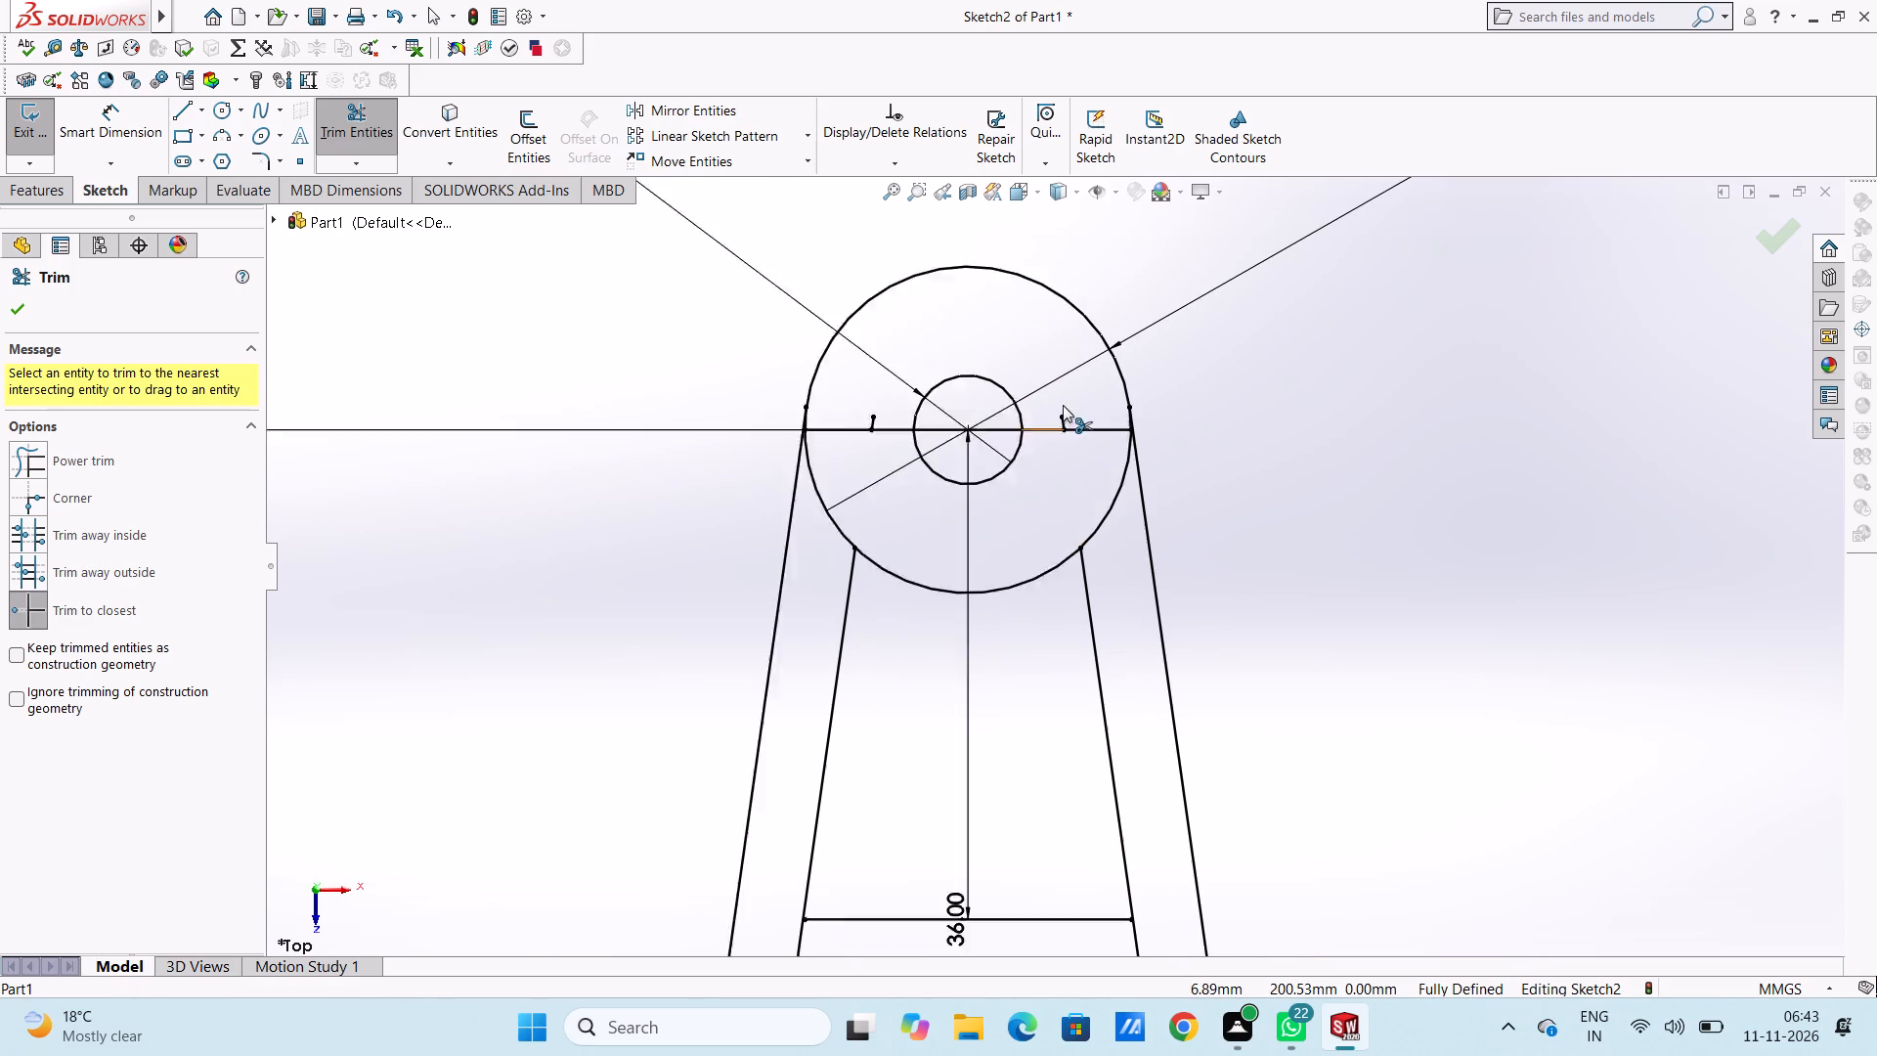
{"action": "scroll", "coordinate": [1063, 405], "scroll_direction": "down", "scroll_amount": 1}
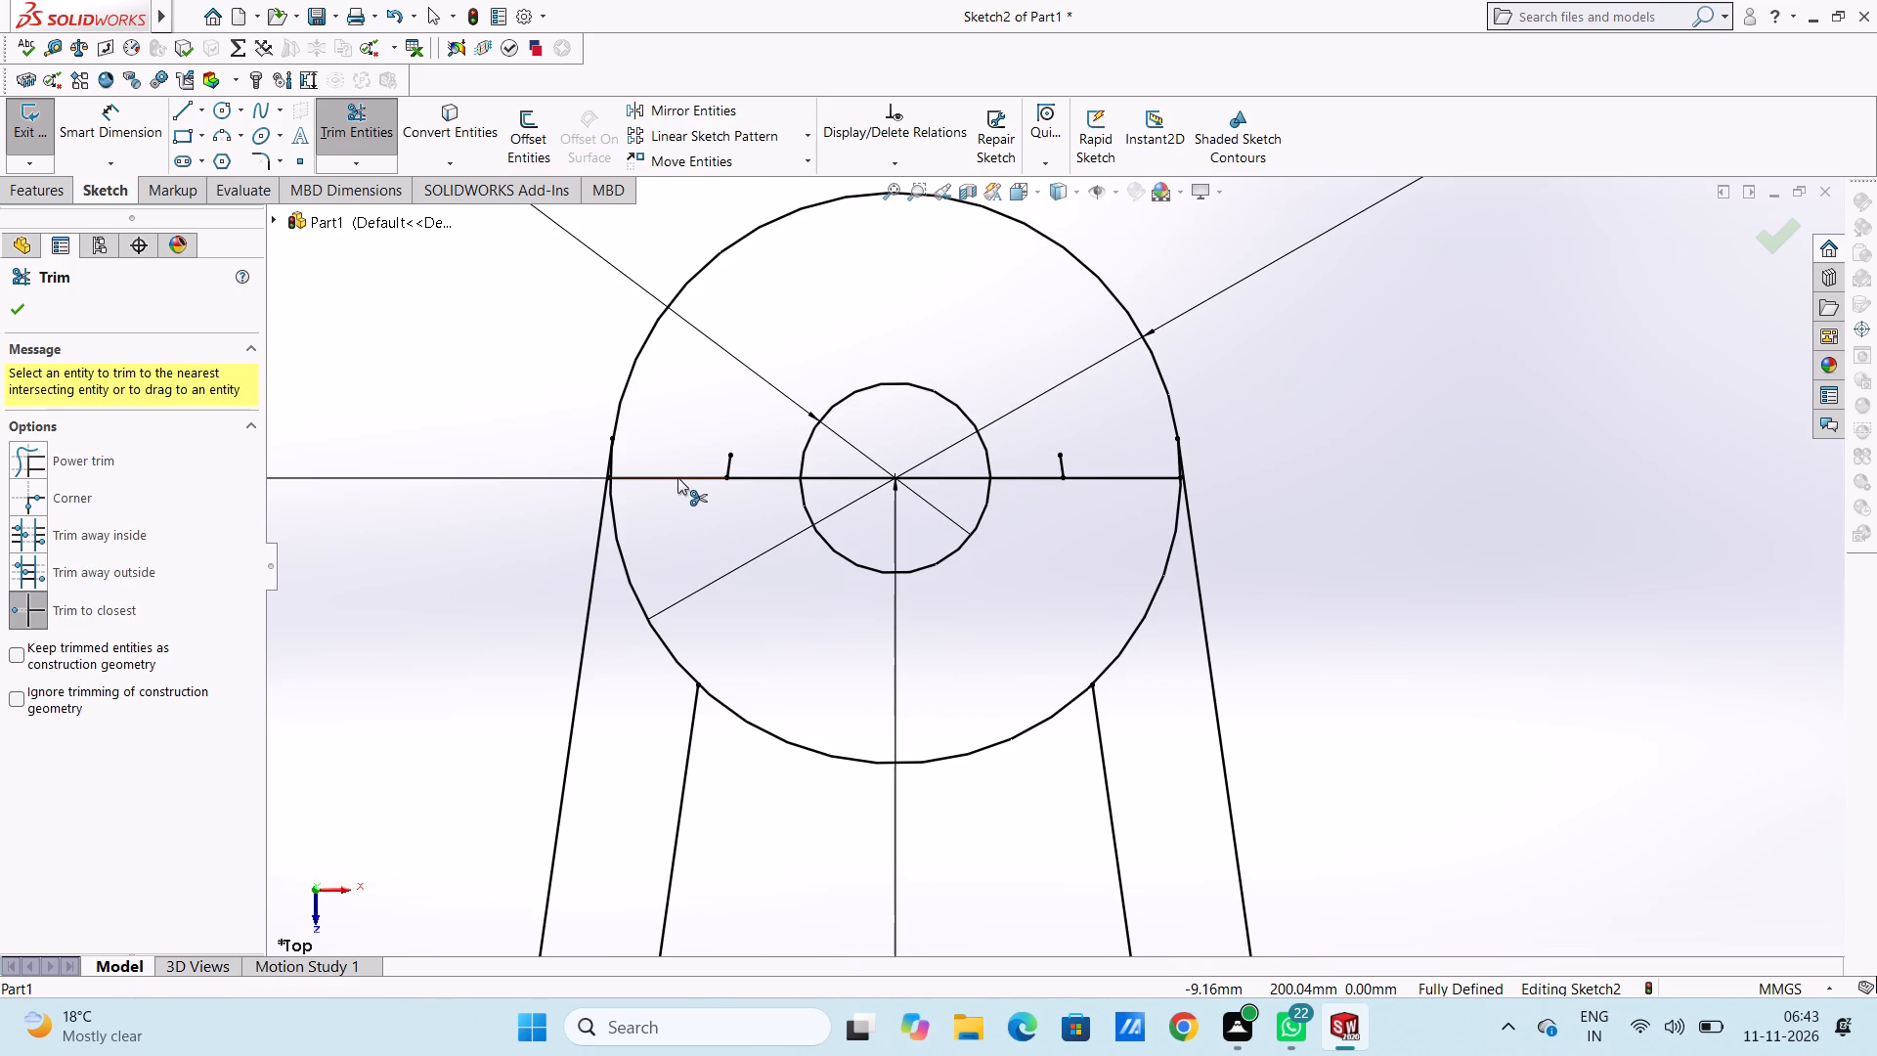
{"action": "scroll", "coordinate": [677, 477], "scroll_direction": "down", "scroll_amount": 6}
{"action": "left_click", "coordinate": [711, 525]}
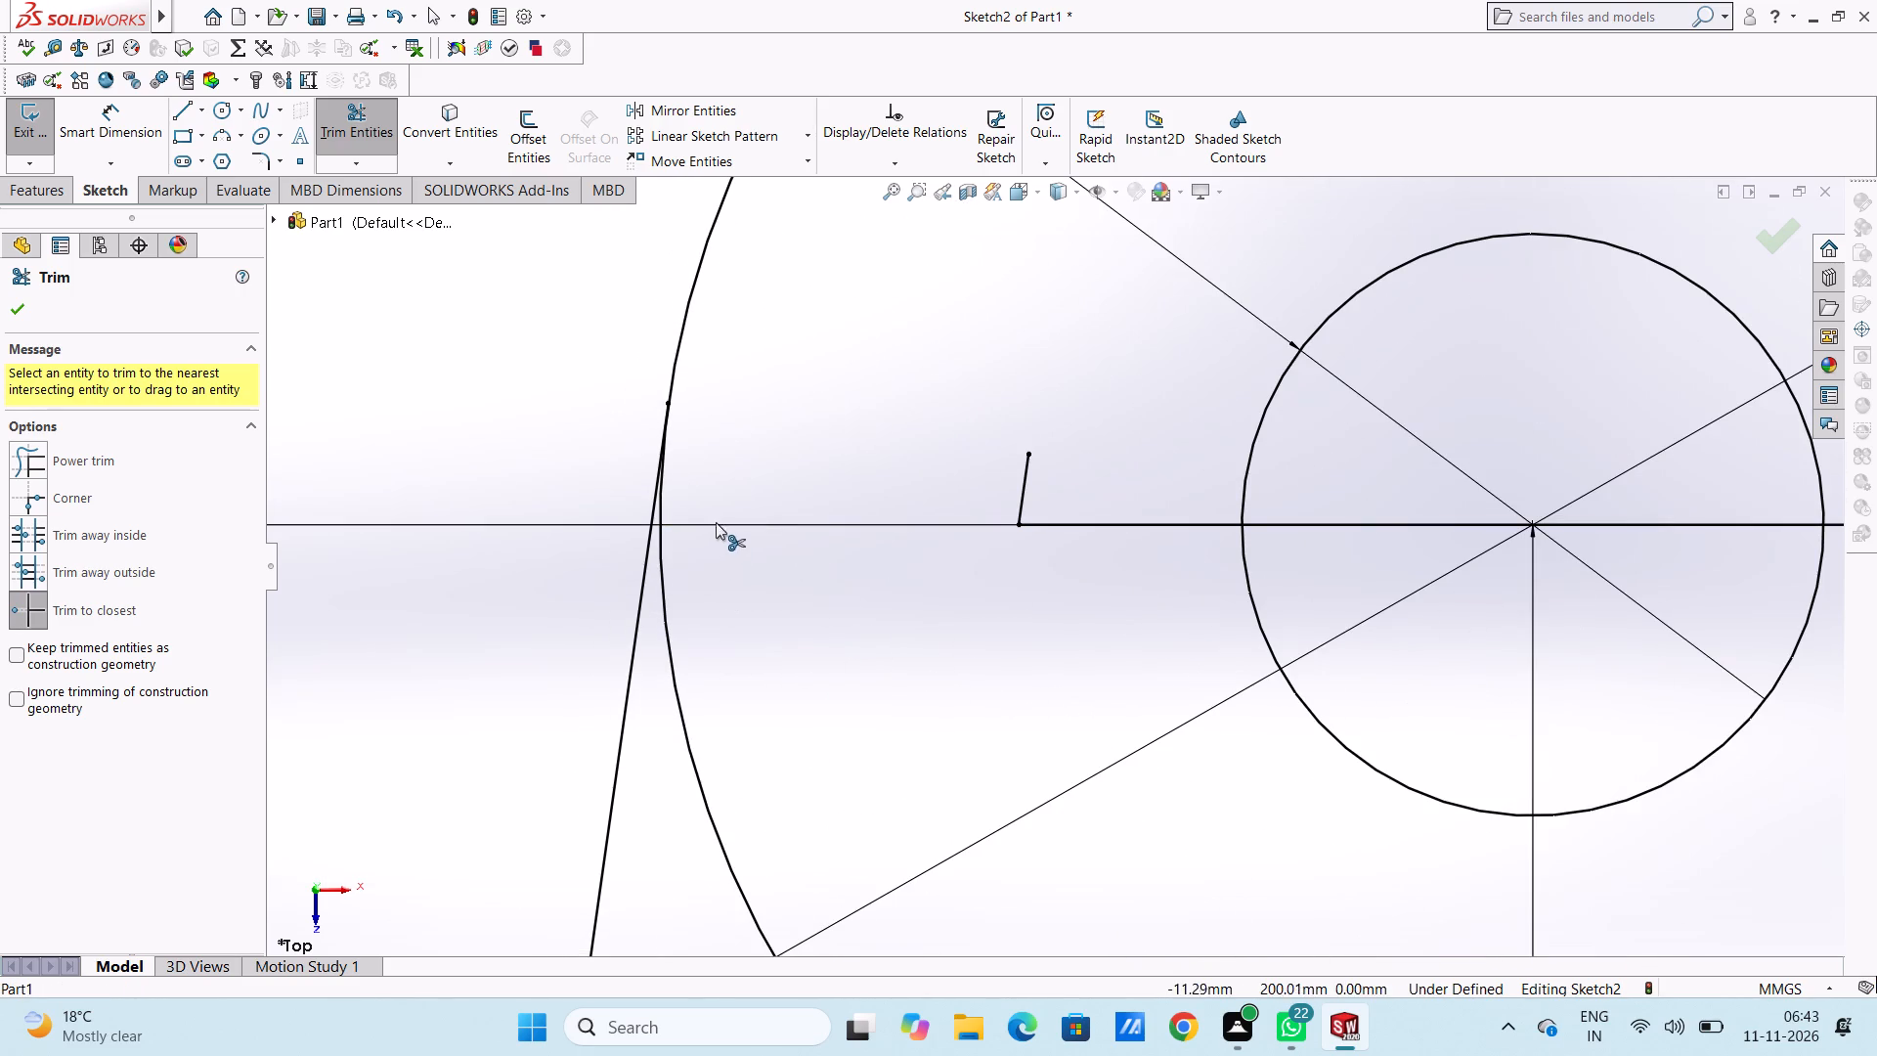
{"action": "left_click", "coordinate": [1018, 500]}
{"action": "left_click", "coordinate": [1058, 522]}
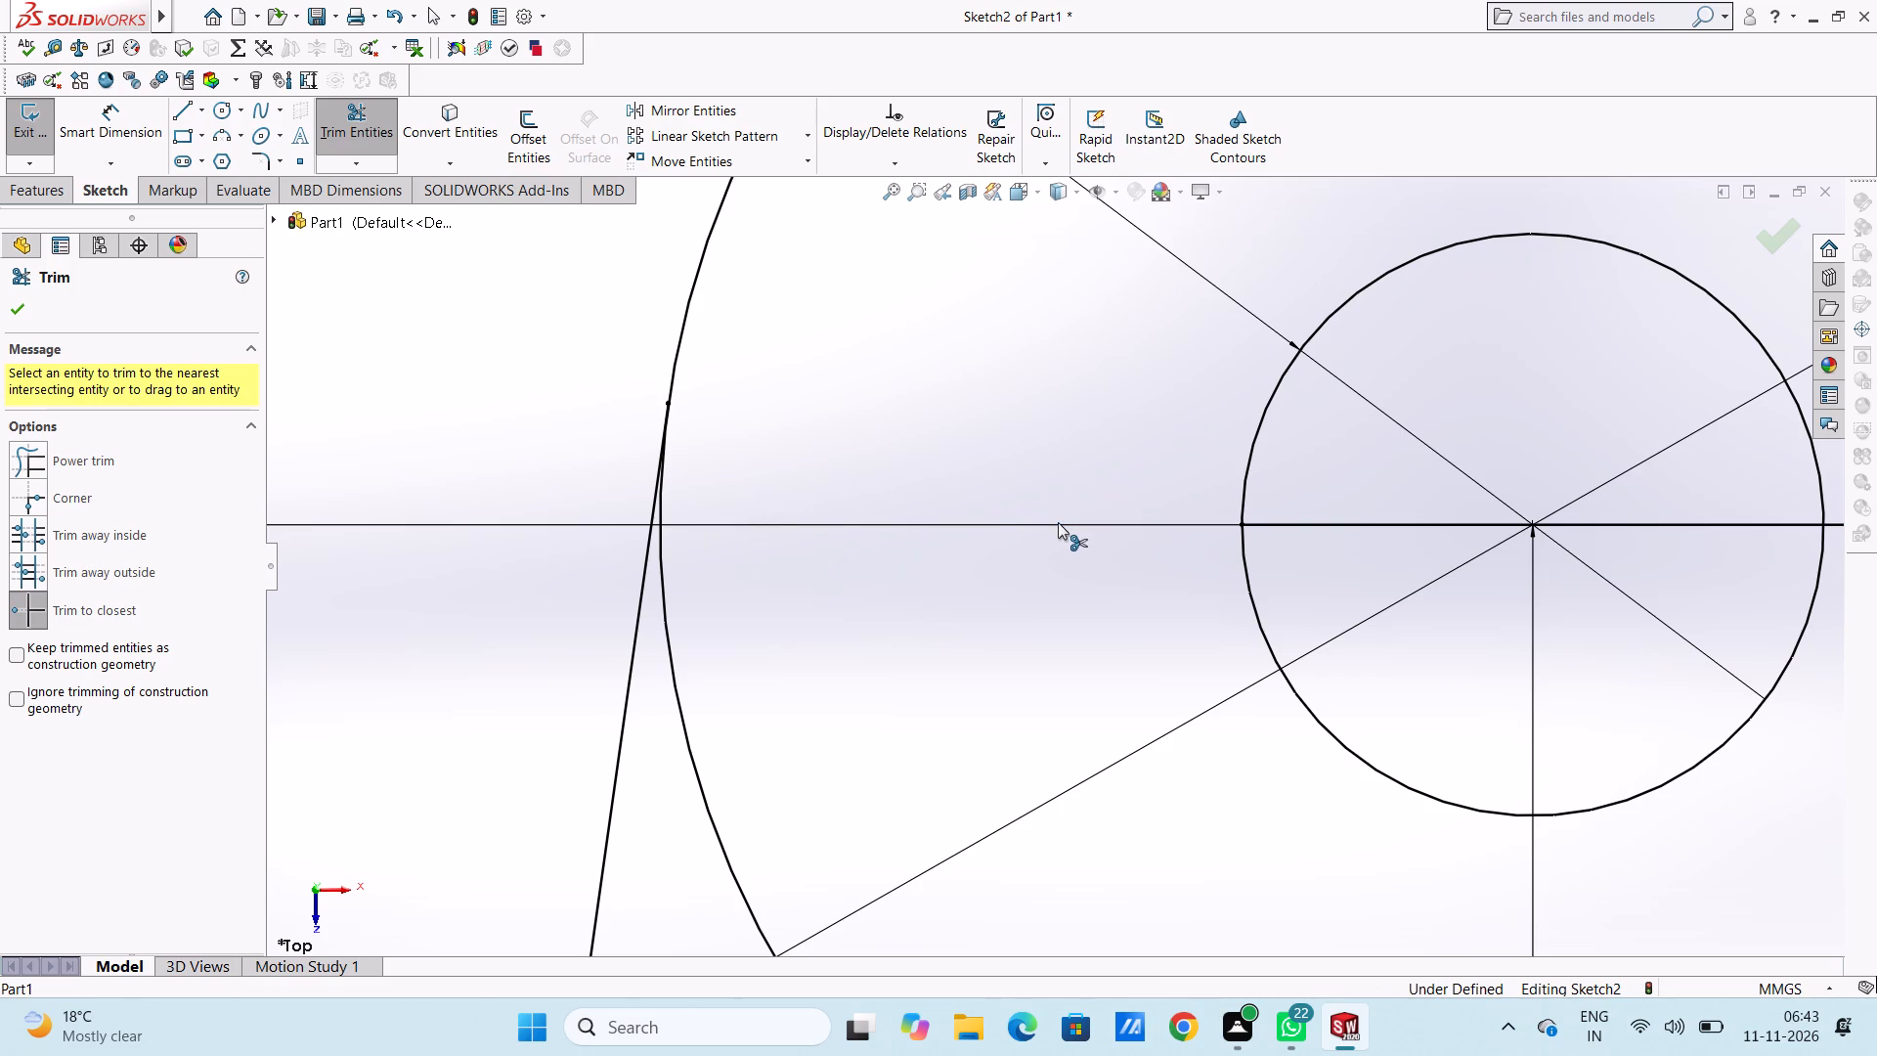
Trim the right slanted stub and the rest of the horizontal centre line, including the part inside the small hole.
{"action": "scroll", "coordinate": [1058, 522], "scroll_direction": "up", "scroll_amount": 13}
{"action": "scroll", "coordinate": [1218, 580], "scroll_direction": "down", "scroll_amount": 5}
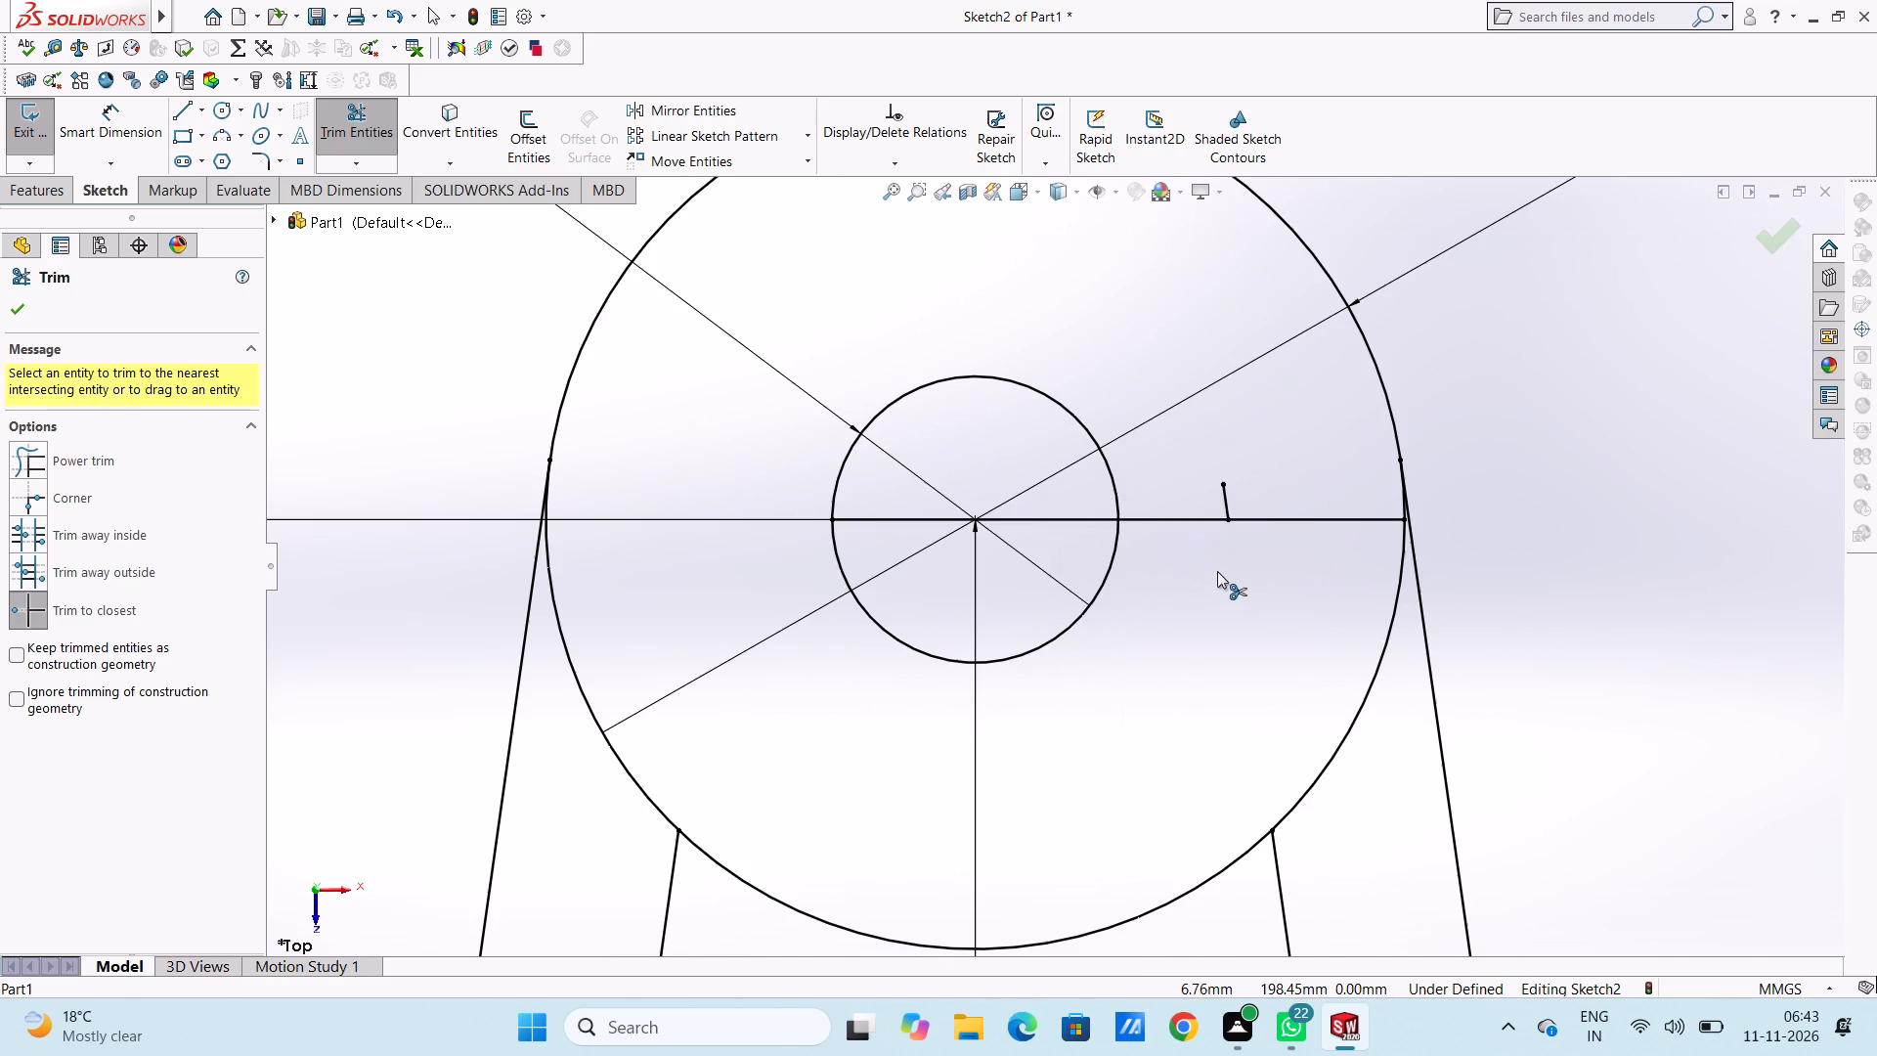
{"action": "left_click", "coordinate": [1225, 505]}
{"action": "left_click", "coordinate": [1246, 521]}
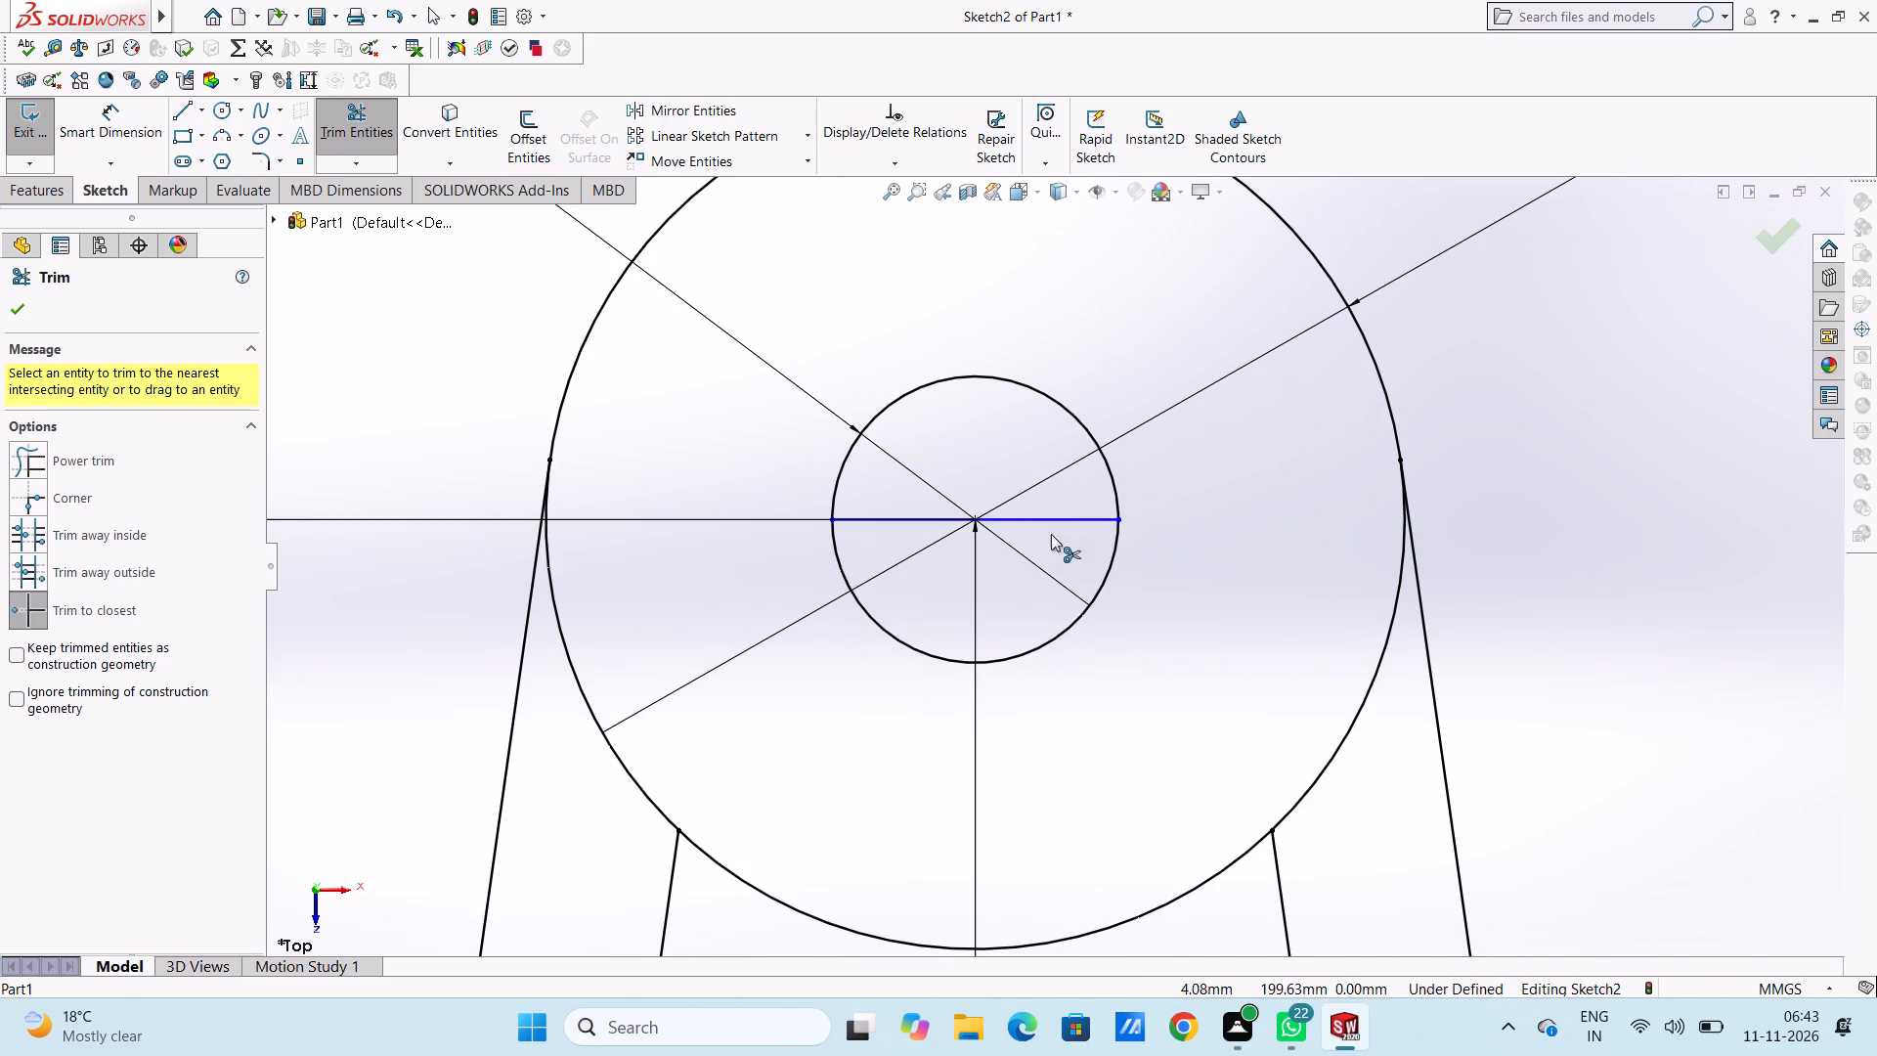
{"action": "left_click", "coordinate": [1018, 518]}
{"action": "scroll", "coordinate": [1049, 566], "scroll_direction": "up", "scroll_amount": 15}
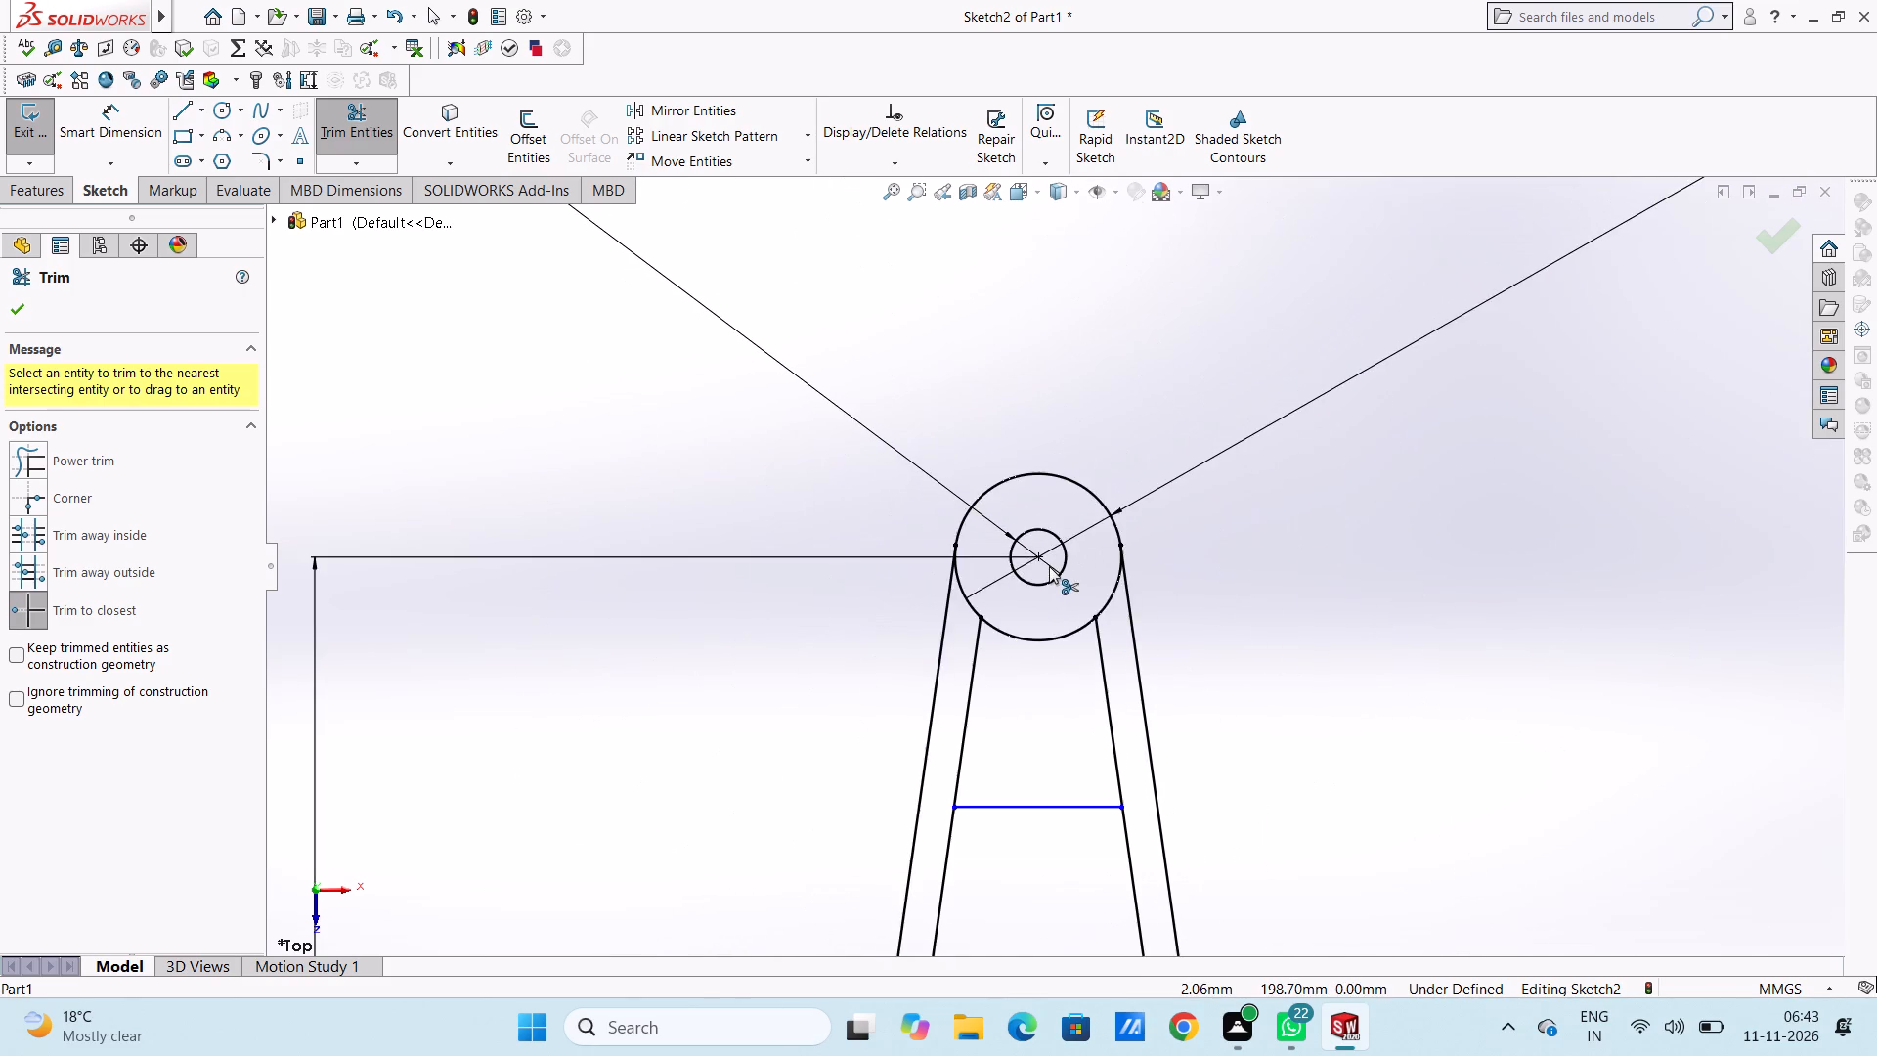
{"action": "scroll", "coordinate": [1049, 566], "scroll_direction": "up", "scroll_amount": 5}
{"action": "left_click", "coordinate": [26, 311]}
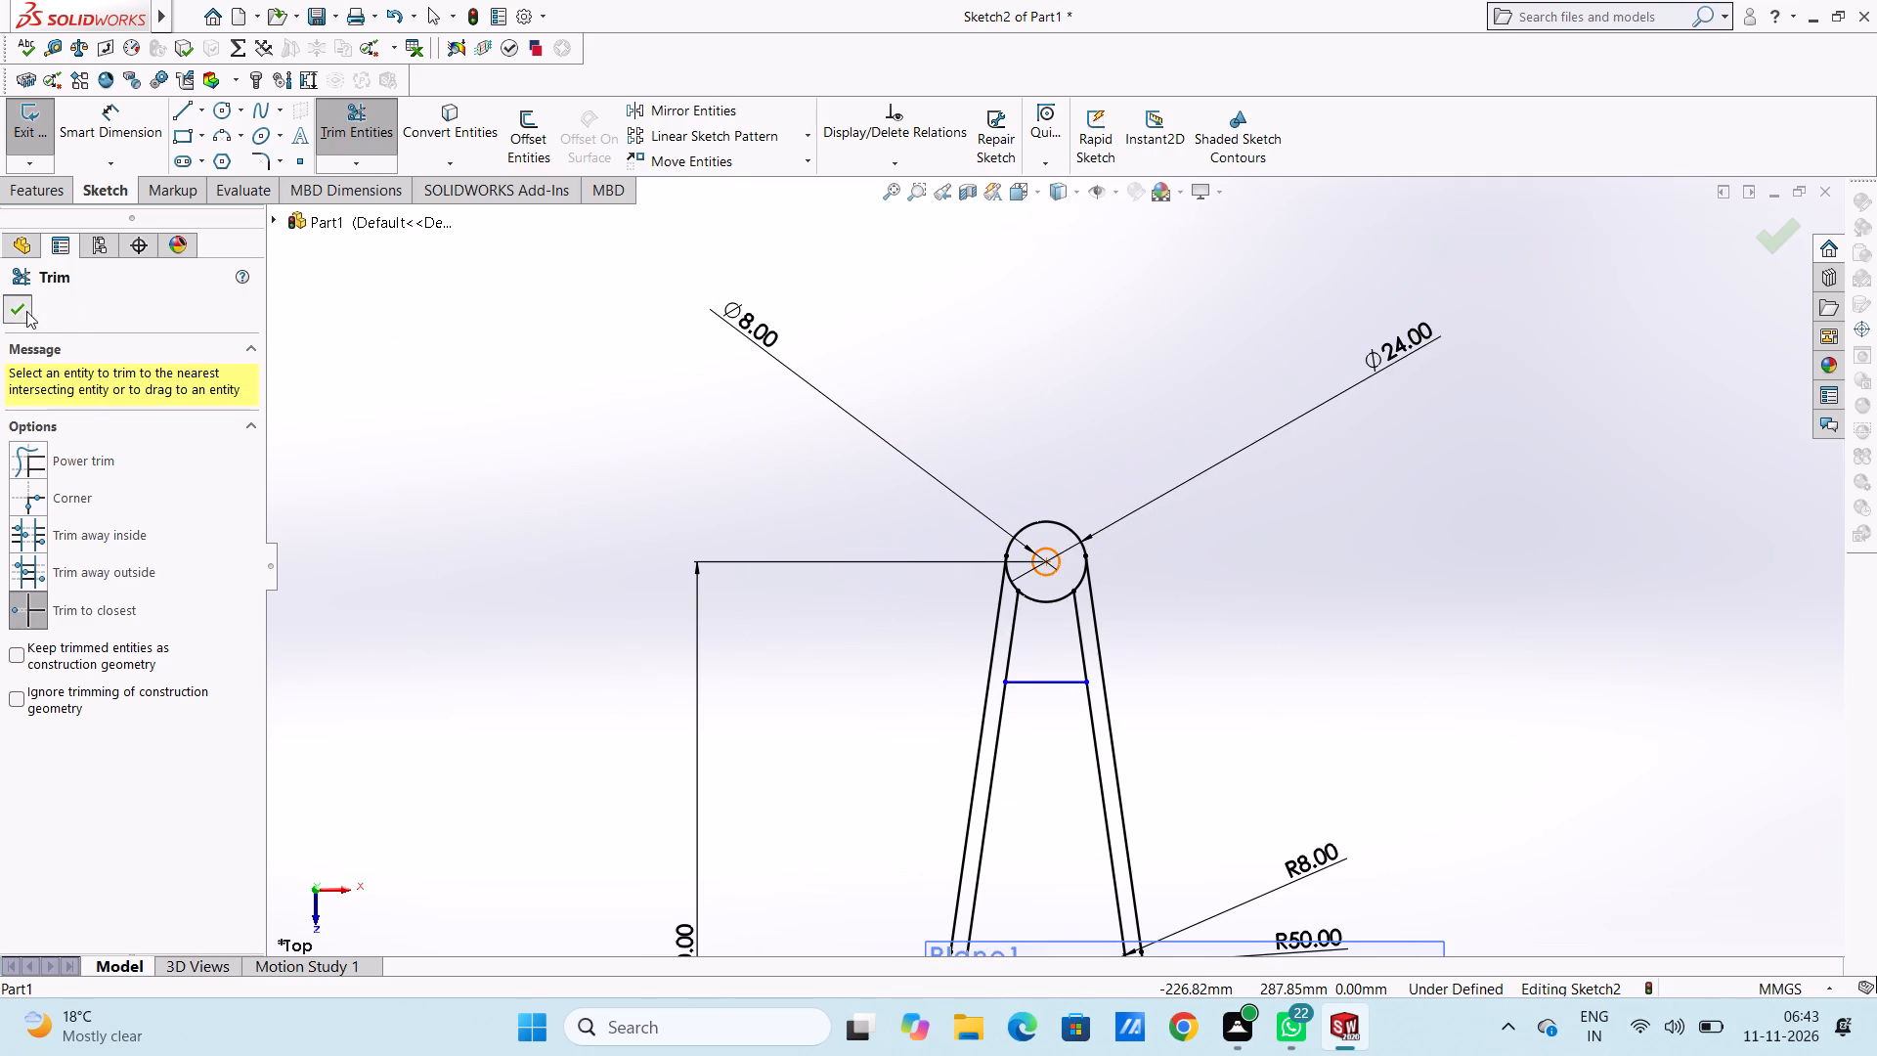
{"action": "left_click", "coordinate": [530, 378]}
Dimension the vertical distance from the centre of the arm's upper circles to the short horizontal line below them.
{"action": "left_click", "coordinate": [143, 127]}
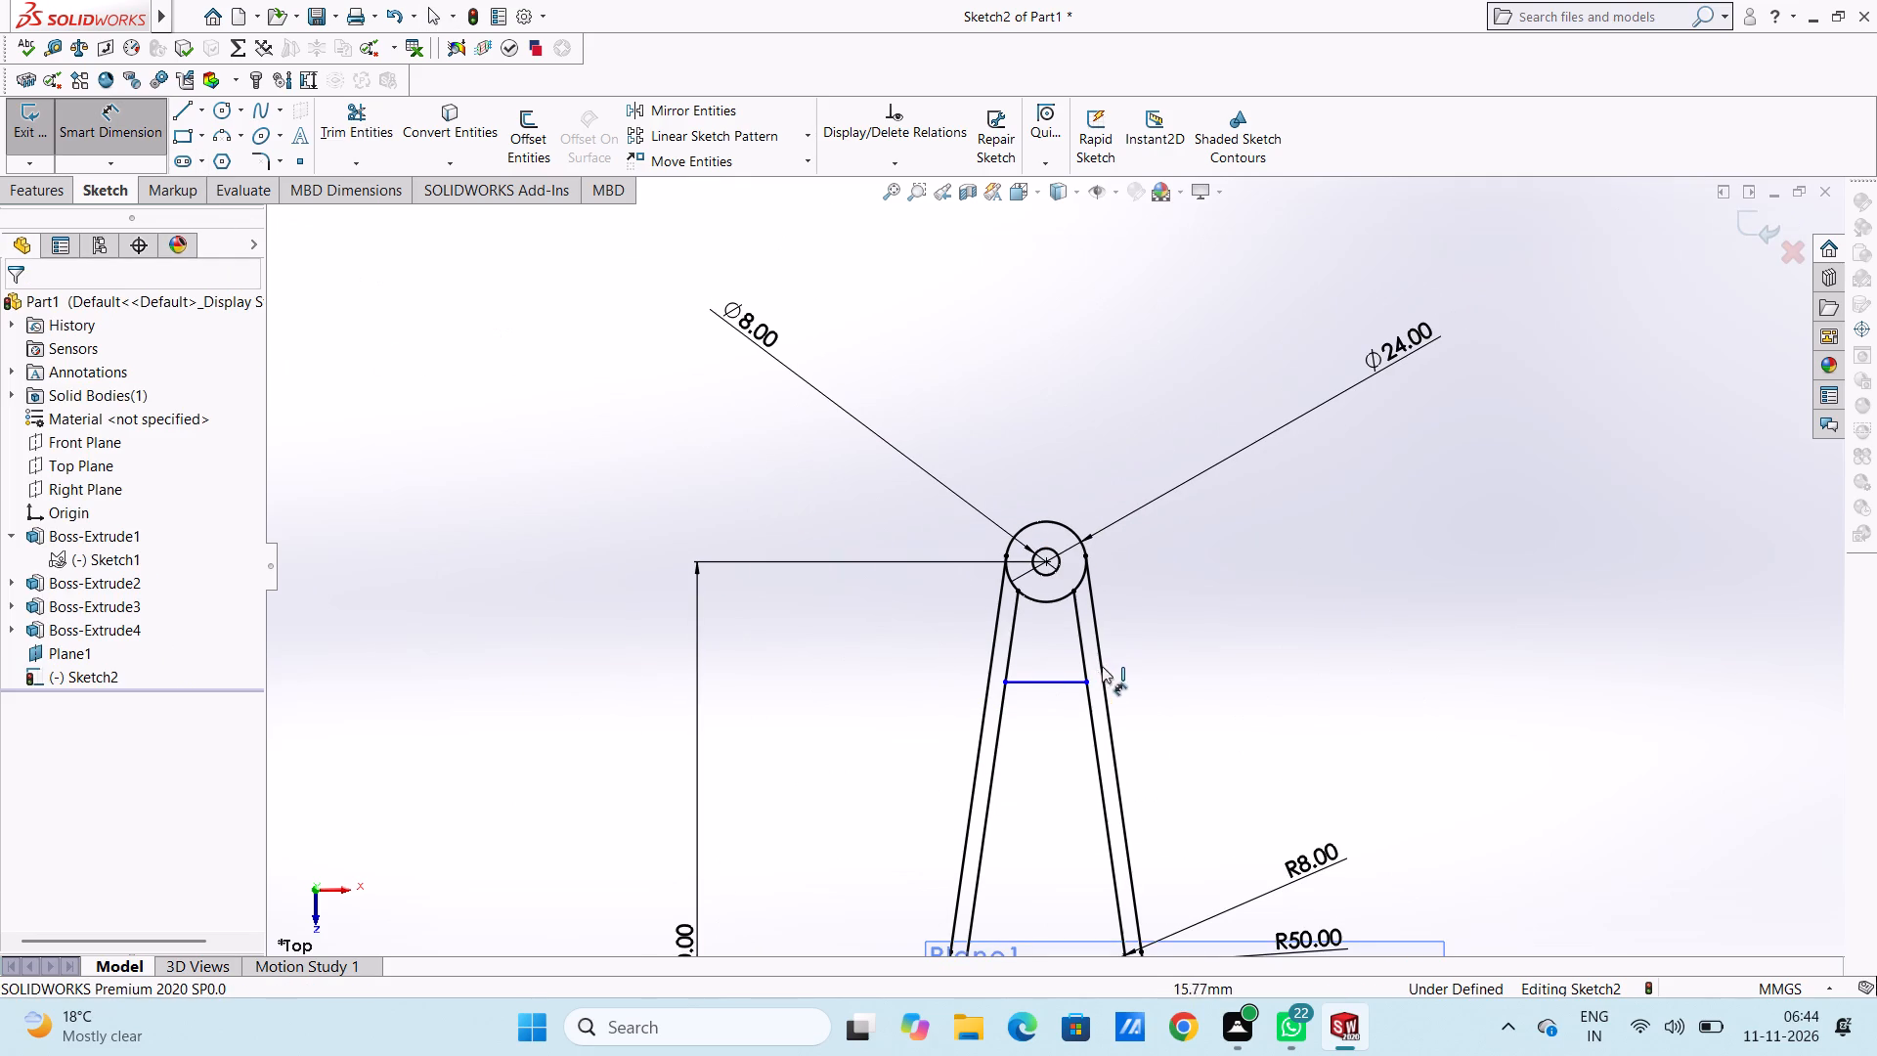
{"action": "scroll", "coordinate": [1098, 665], "scroll_direction": "down", "scroll_amount": 4}
{"action": "left_click", "coordinate": [981, 421]}
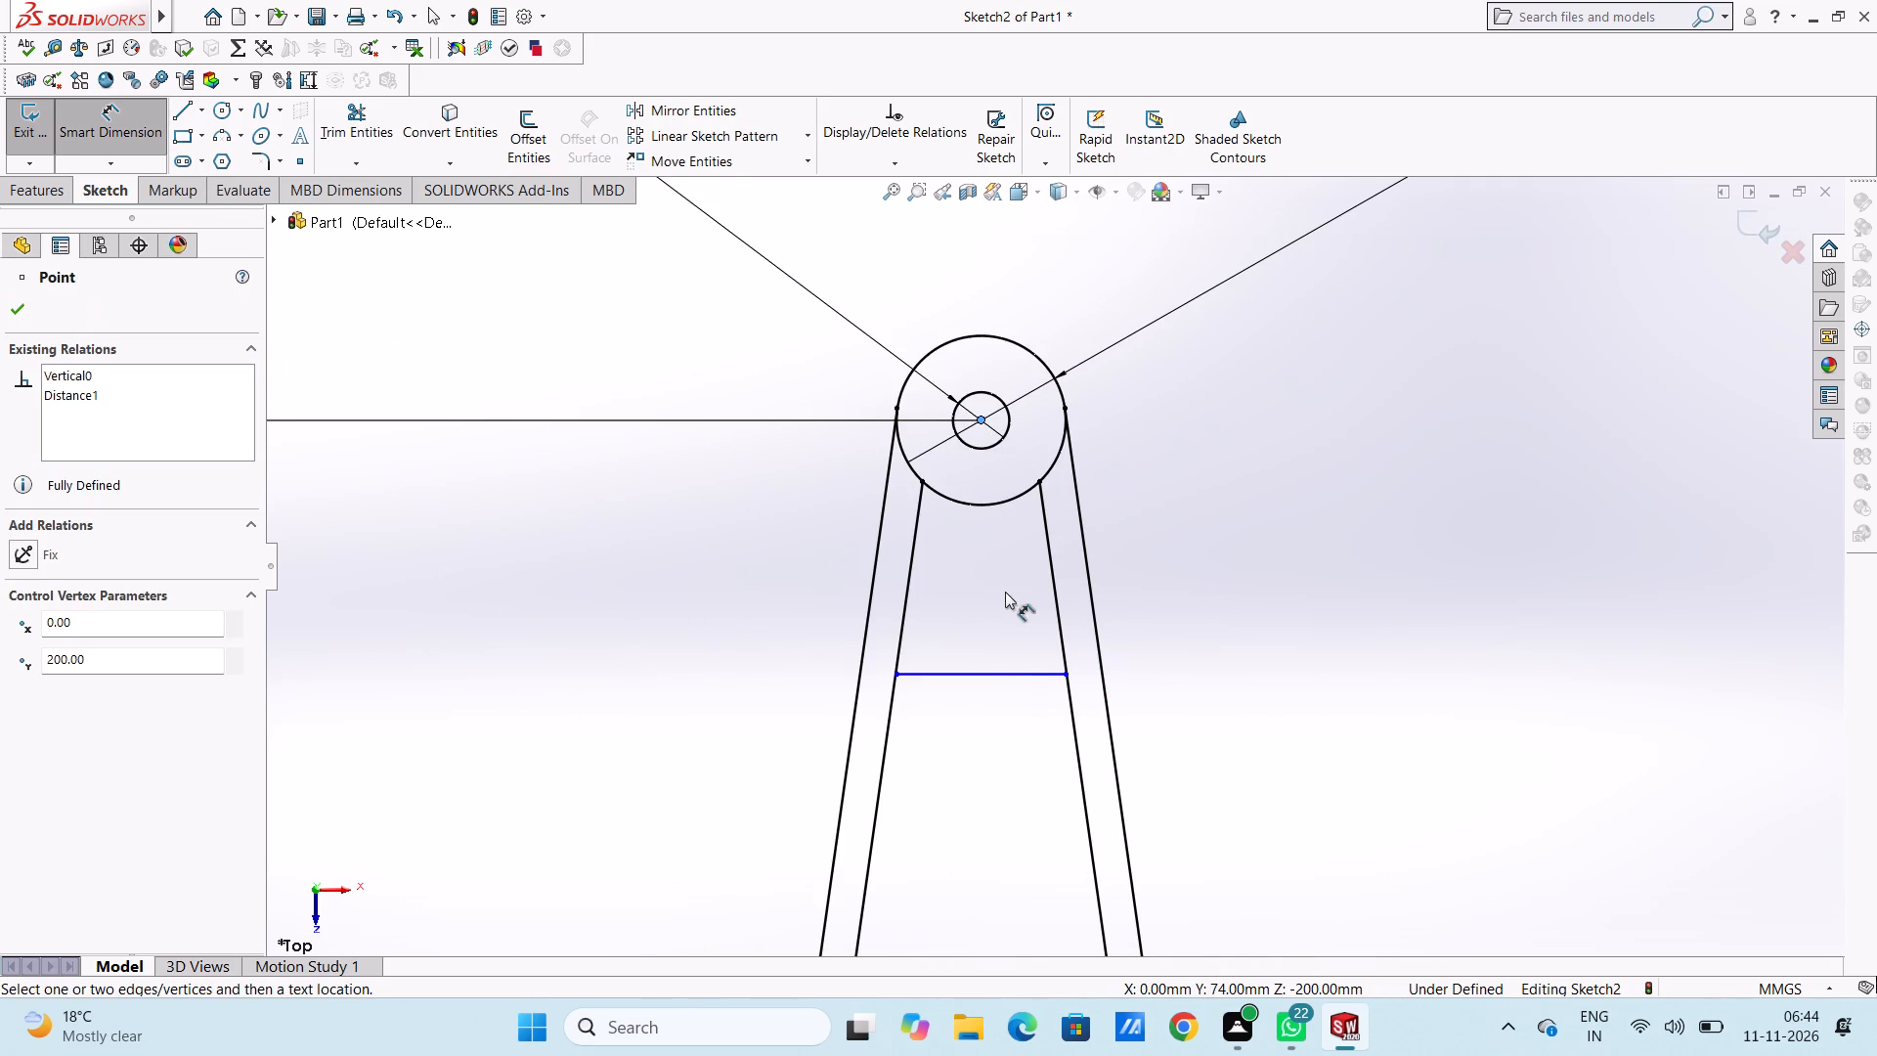
{"action": "left_click", "coordinate": [1006, 675]}
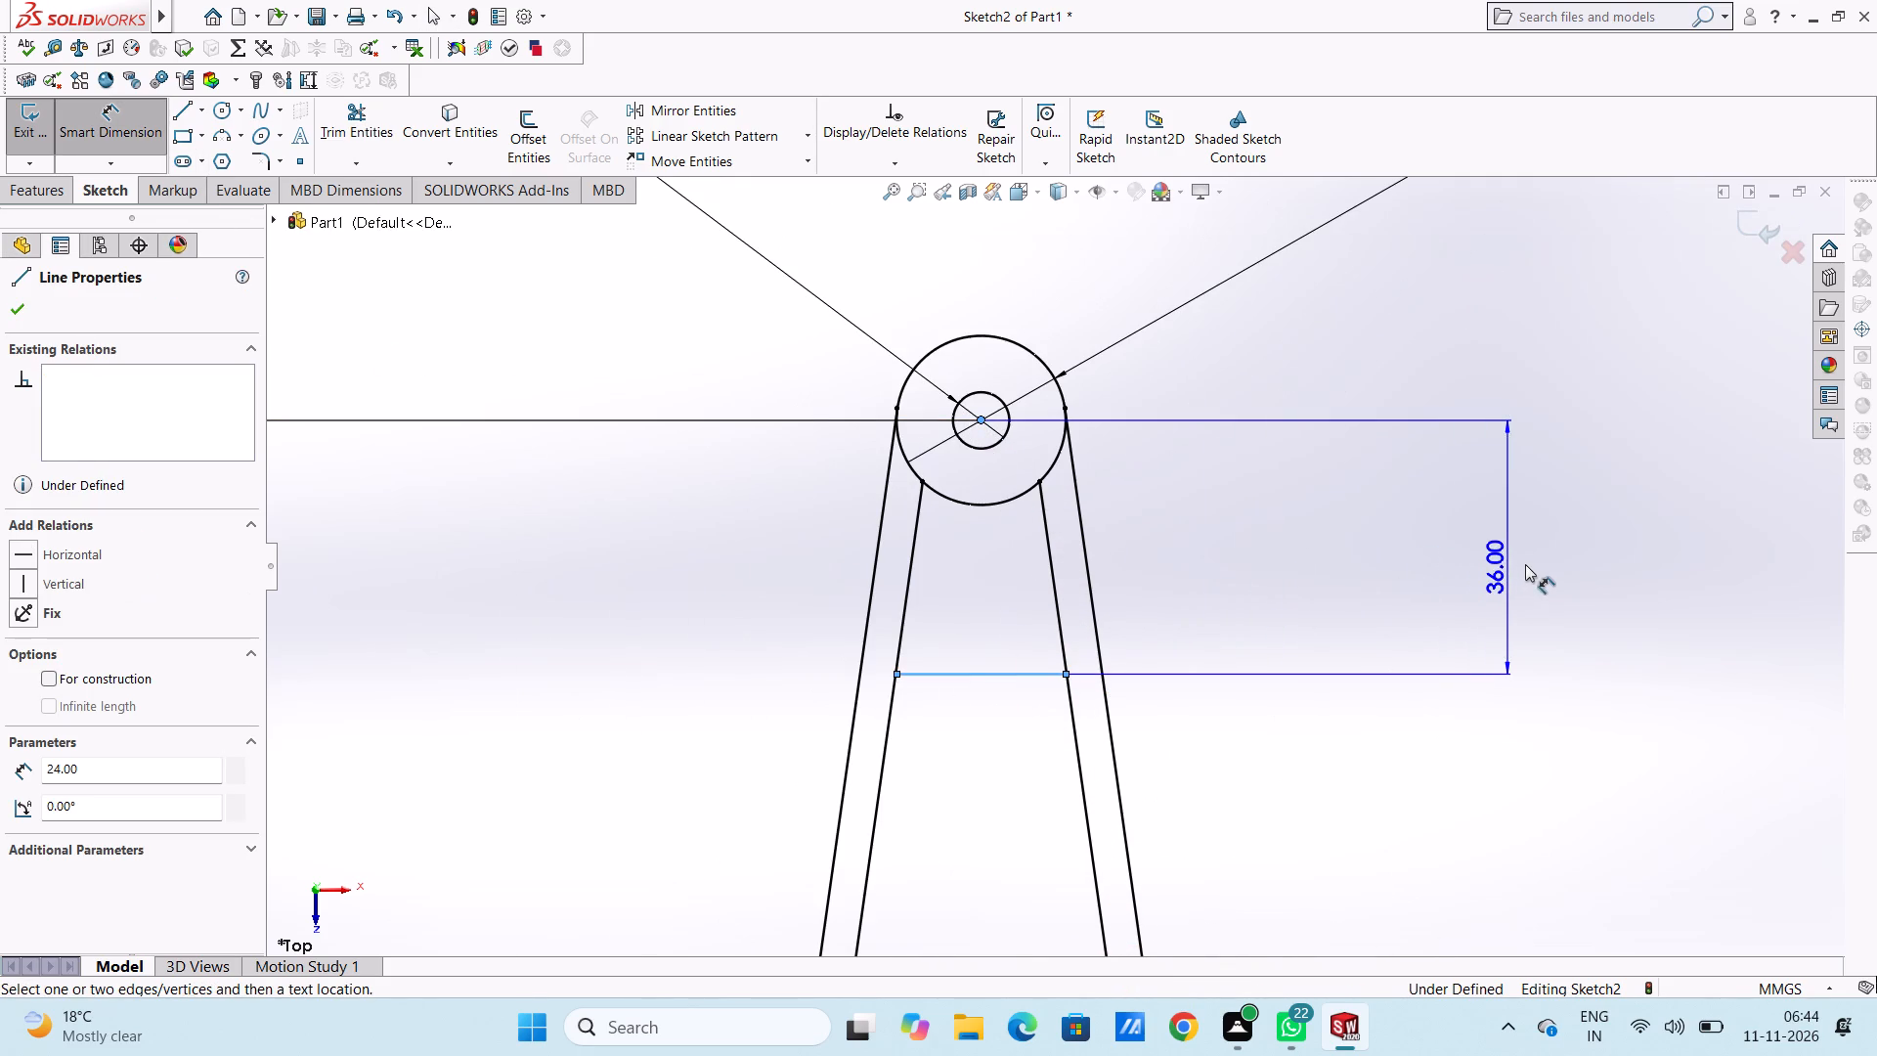
{"action": "left_click", "coordinate": [1540, 562]}
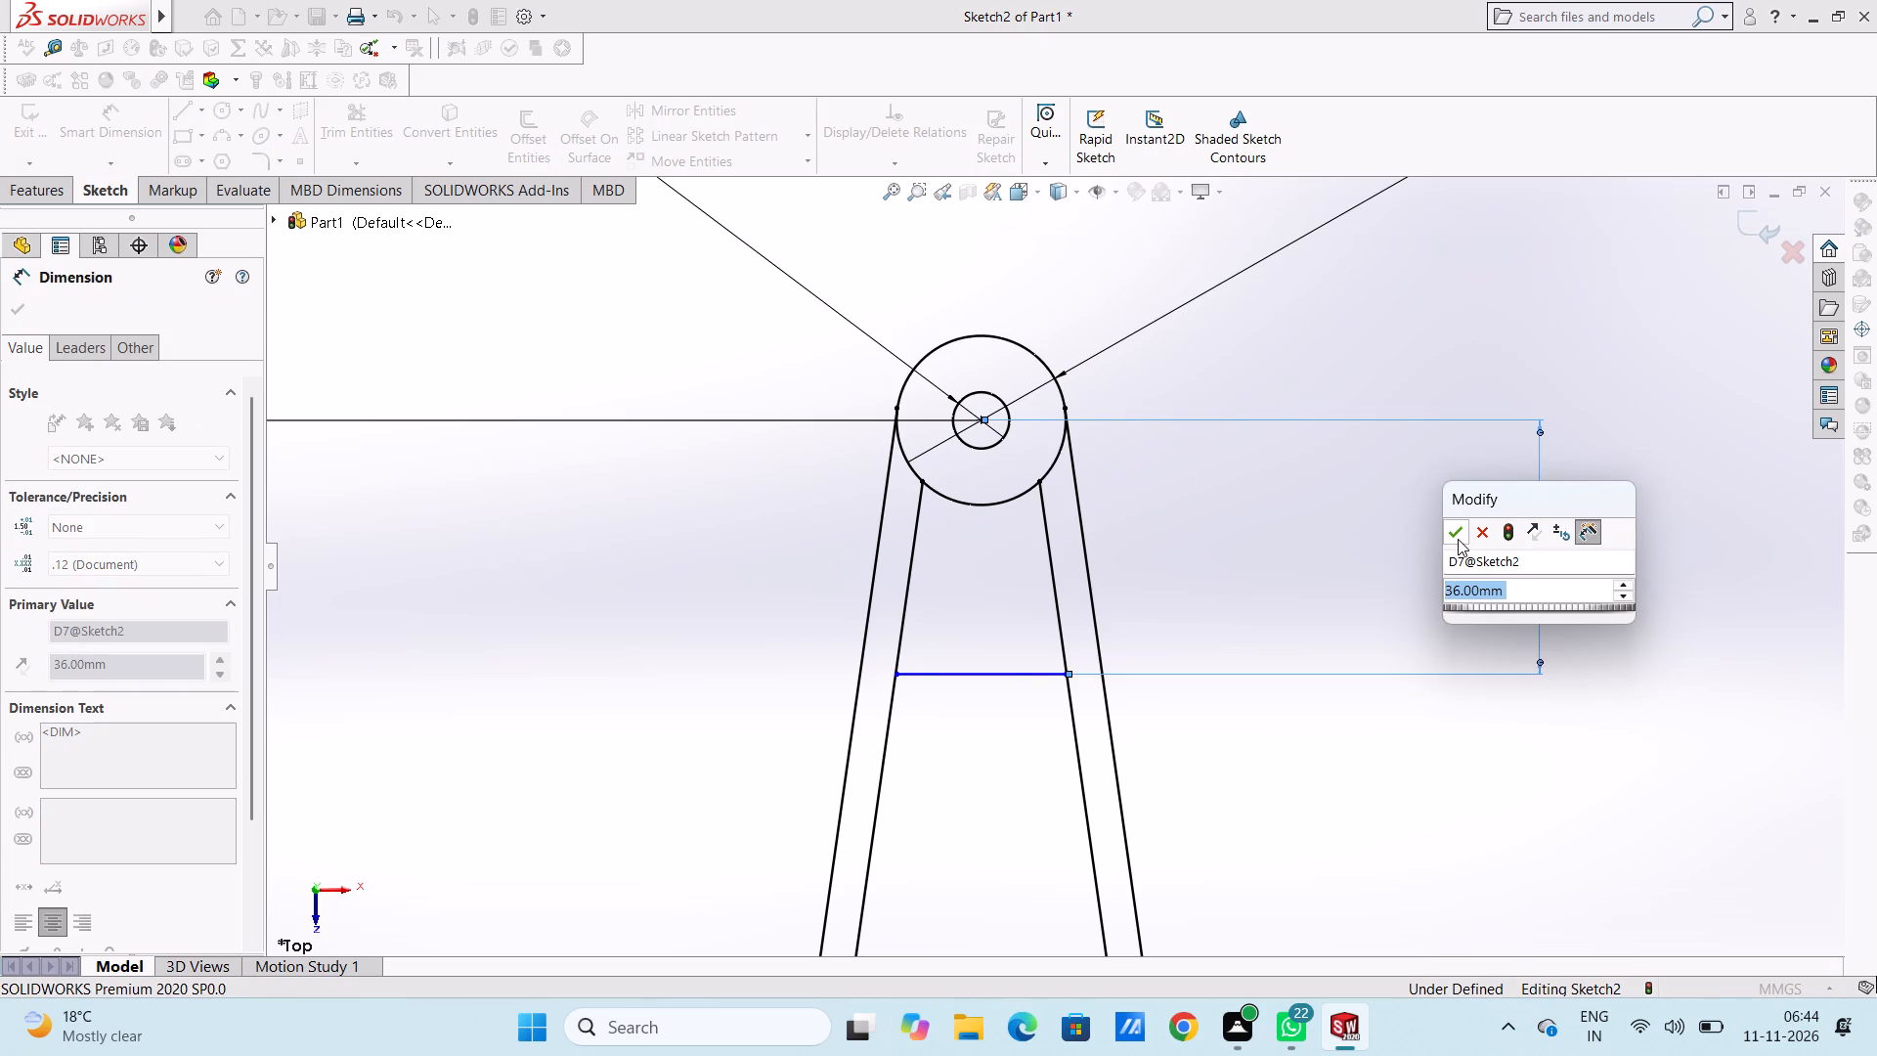
{"action": "left_click", "coordinate": [1458, 539]}
{"action": "left_click", "coordinate": [1383, 536]}
Dimension the horizontal distance between the short line's left endpoint and the upper circles' centre.
{"action": "scroll", "coordinate": [1367, 538], "scroll_direction": "up", "scroll_amount": 5}
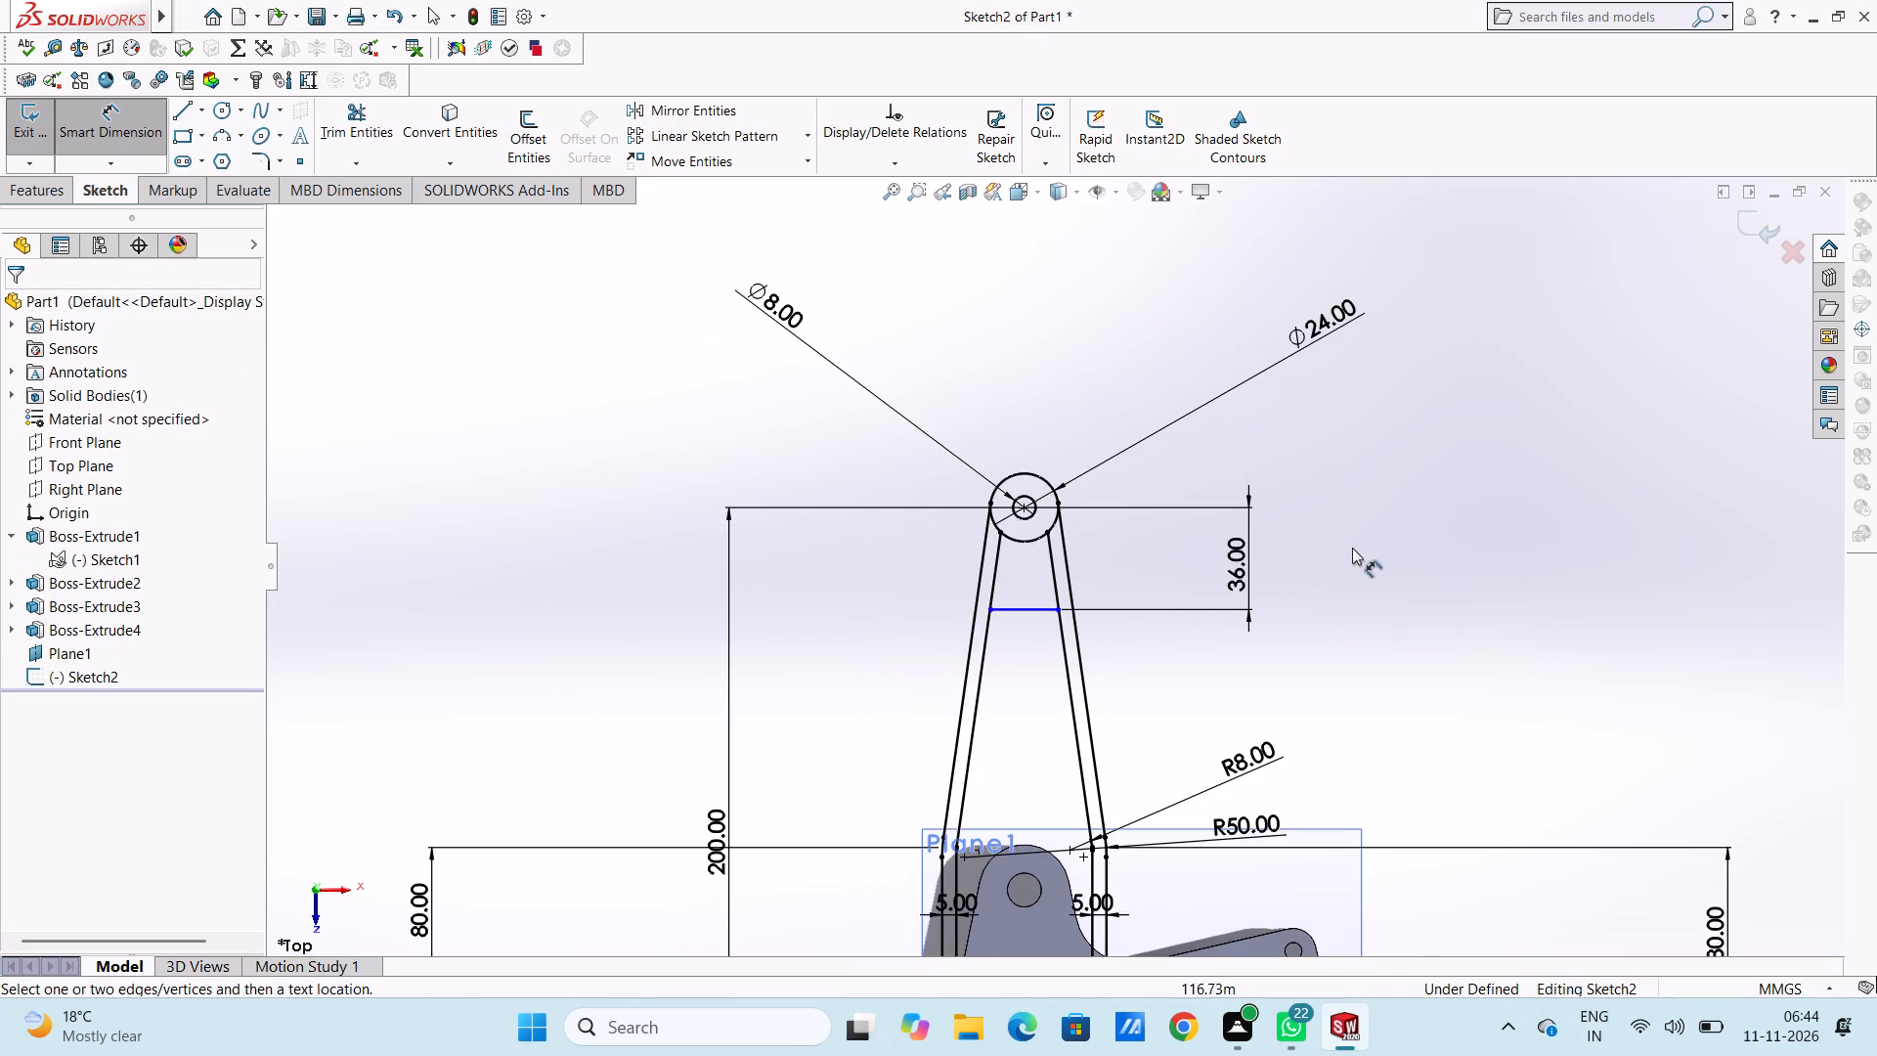
{"action": "scroll", "coordinate": [1044, 612], "scroll_direction": "down", "scroll_amount": 5}
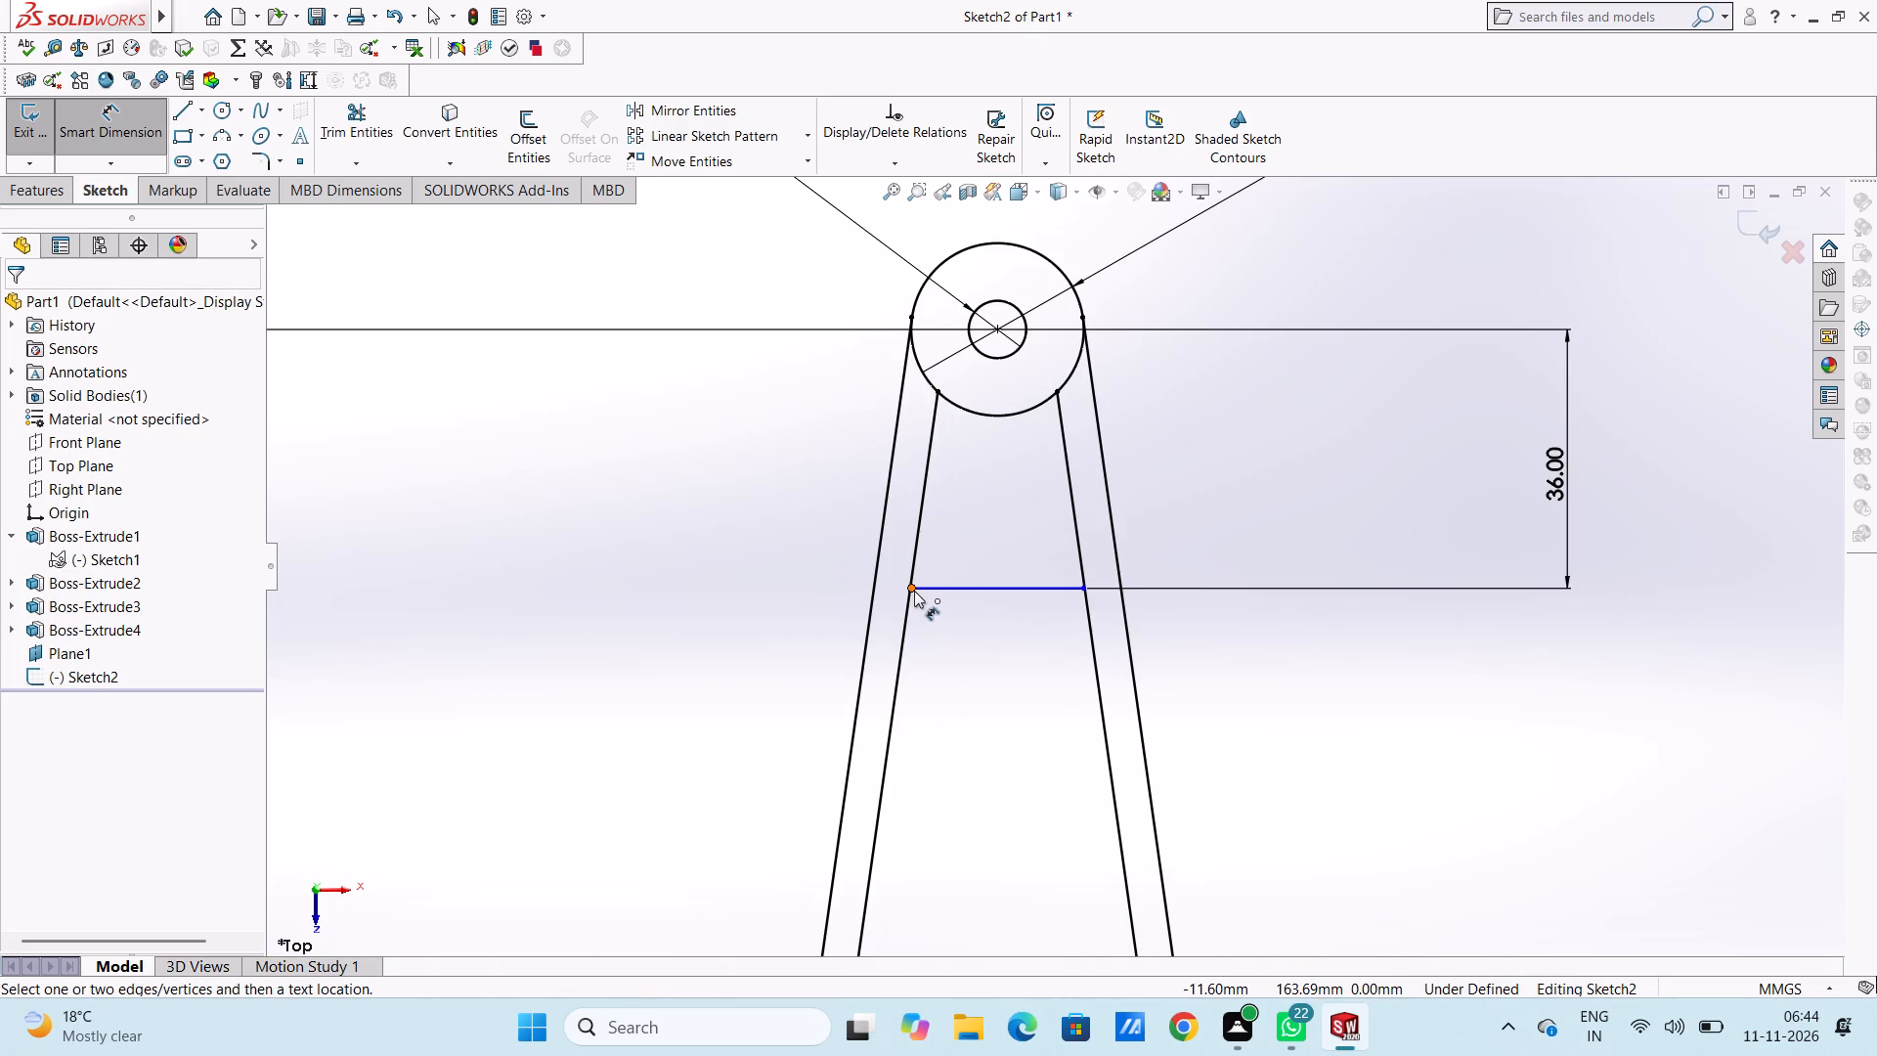
{"action": "left_click", "coordinate": [914, 591]}
{"action": "left_click", "coordinate": [998, 331]}
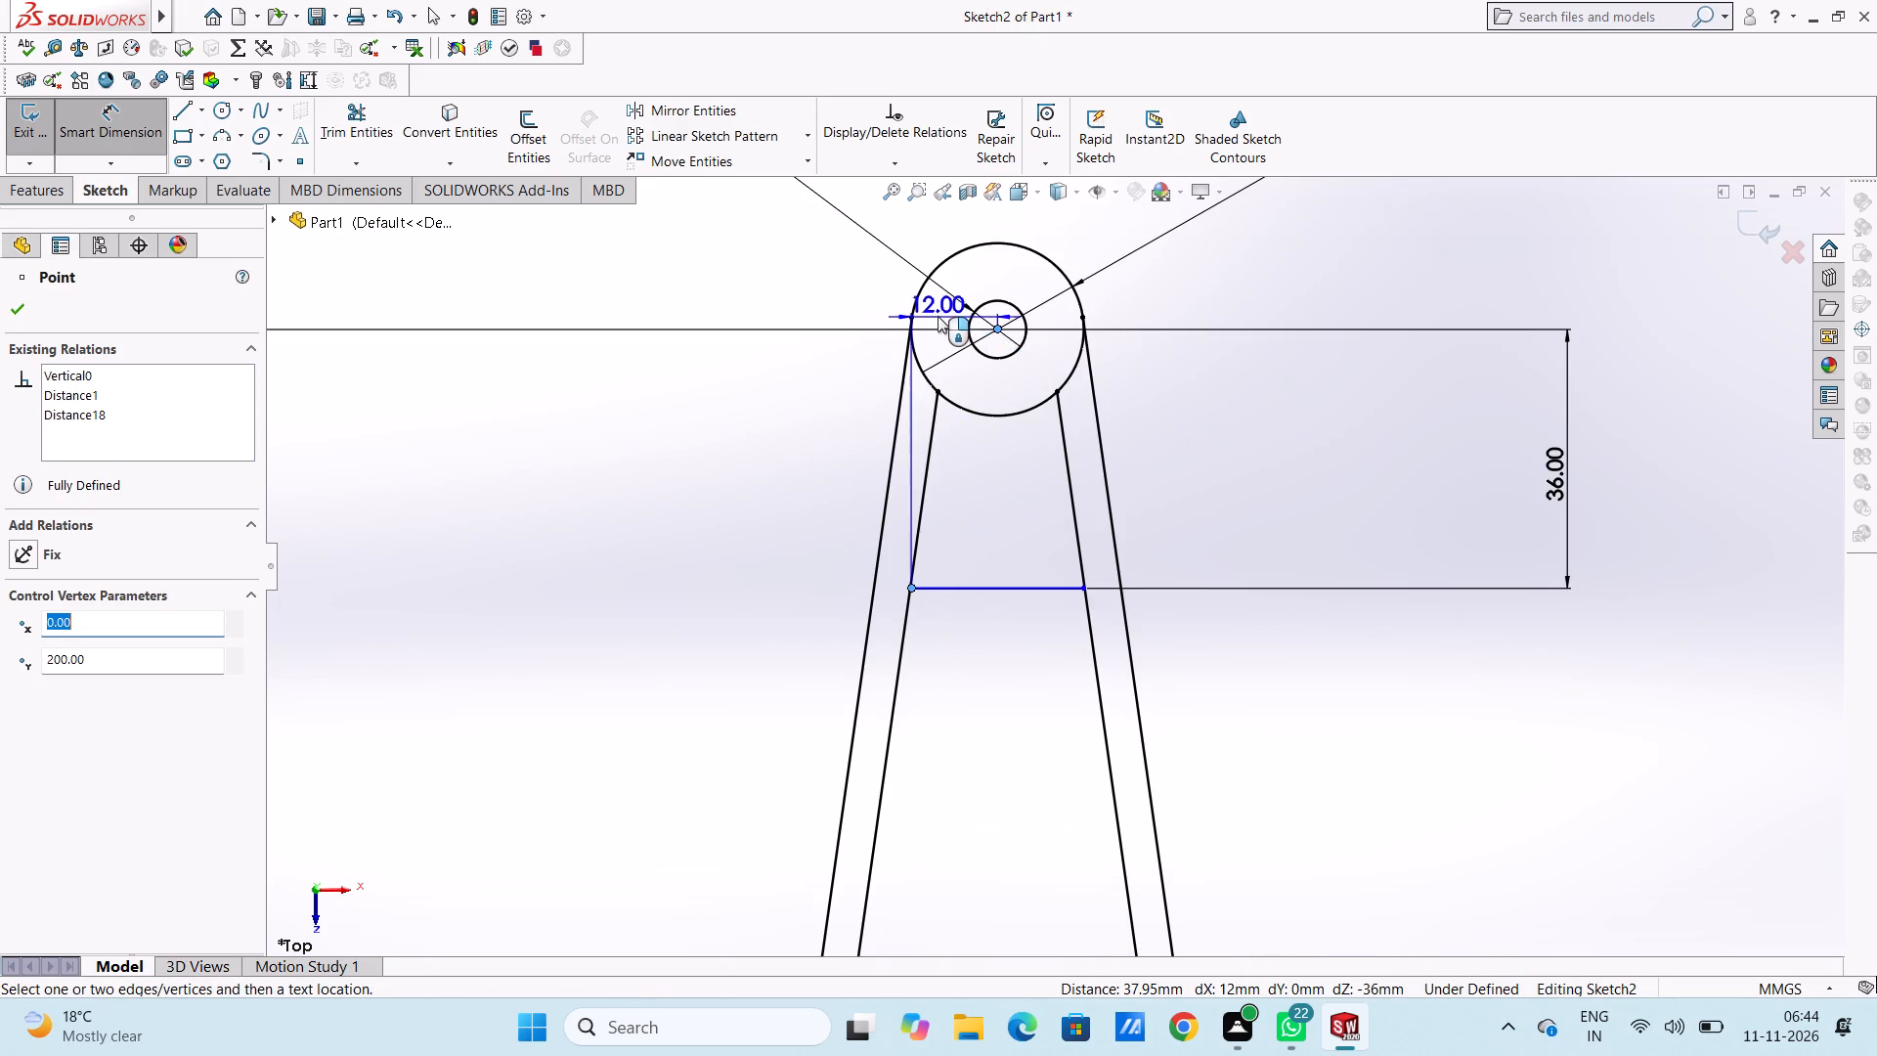
{"action": "scroll", "coordinate": [937, 315], "scroll_direction": "up", "scroll_amount": 5}
{"action": "left_click", "coordinate": [1000, 288]}
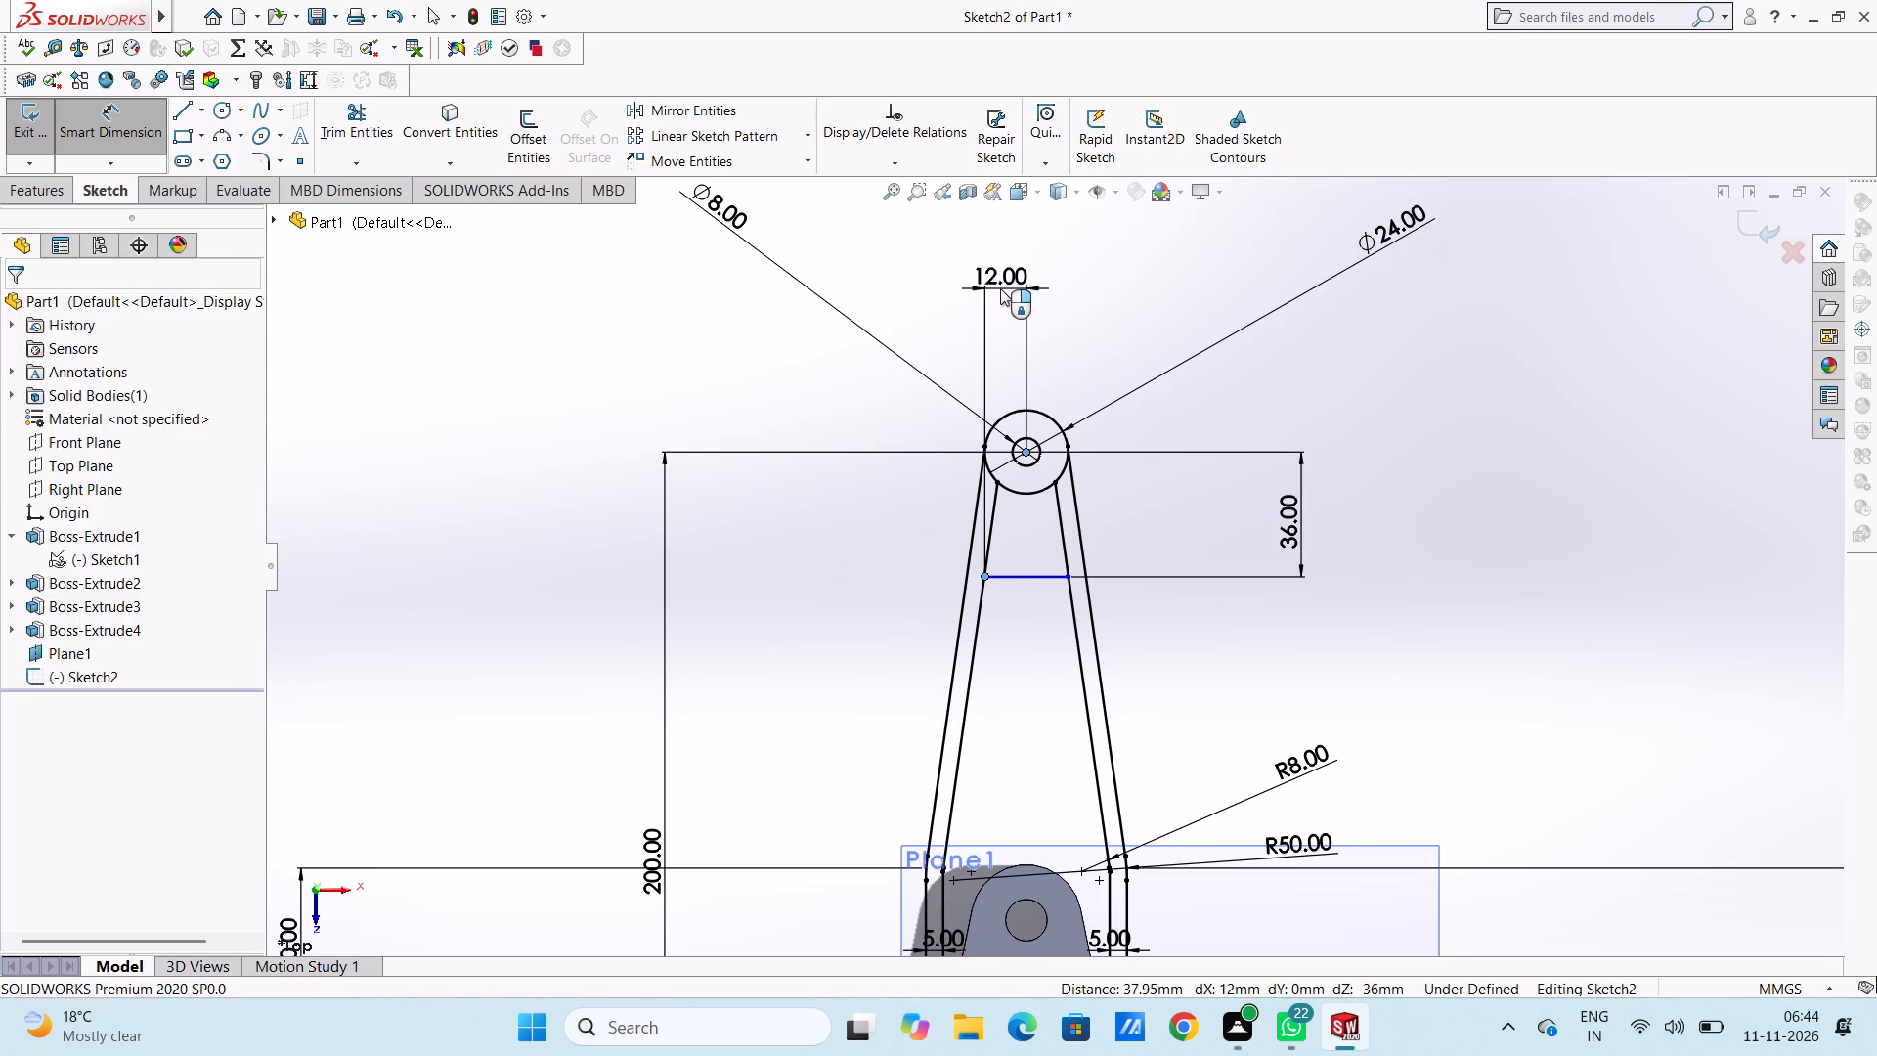
{"action": "left_click", "coordinate": [911, 259]}
{"action": "left_click", "coordinate": [882, 270]}
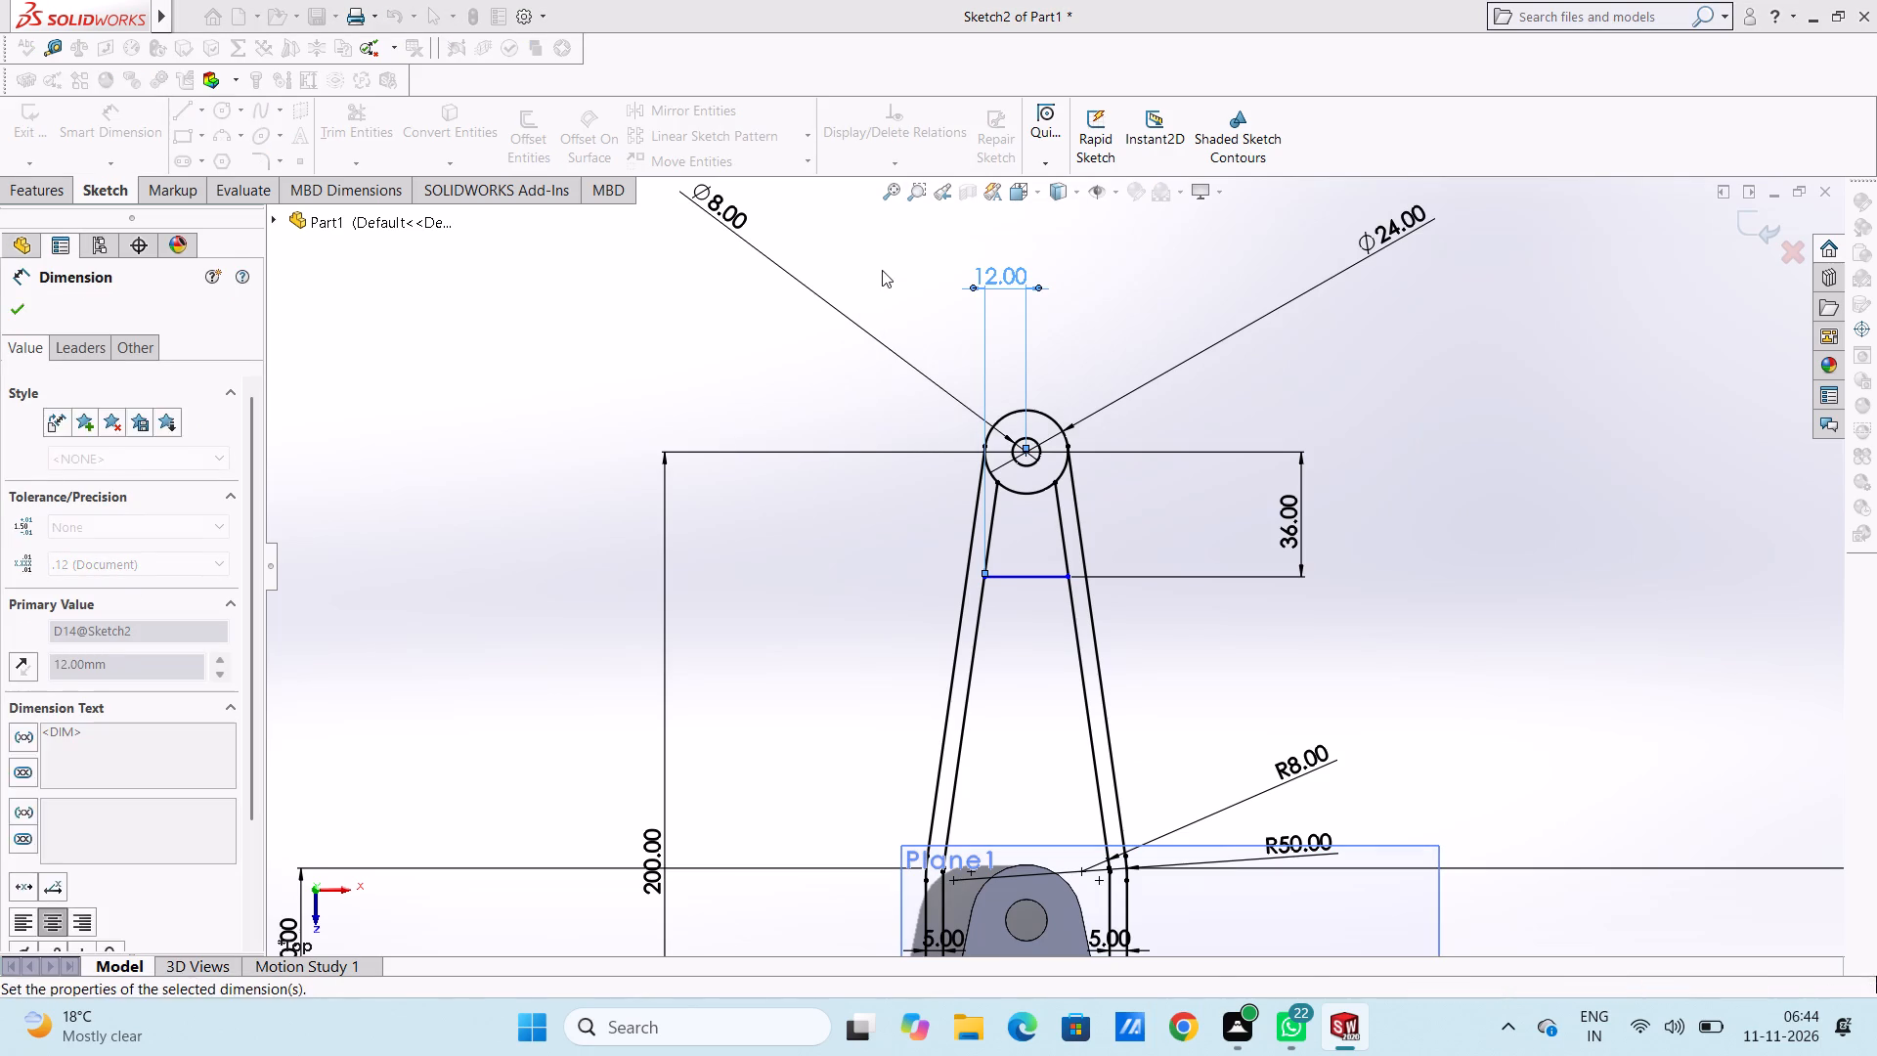
Dimension the horizontal distance between the short line's right endpoint and the upper circles' centre.
{"action": "left_click", "coordinate": [1024, 452]}
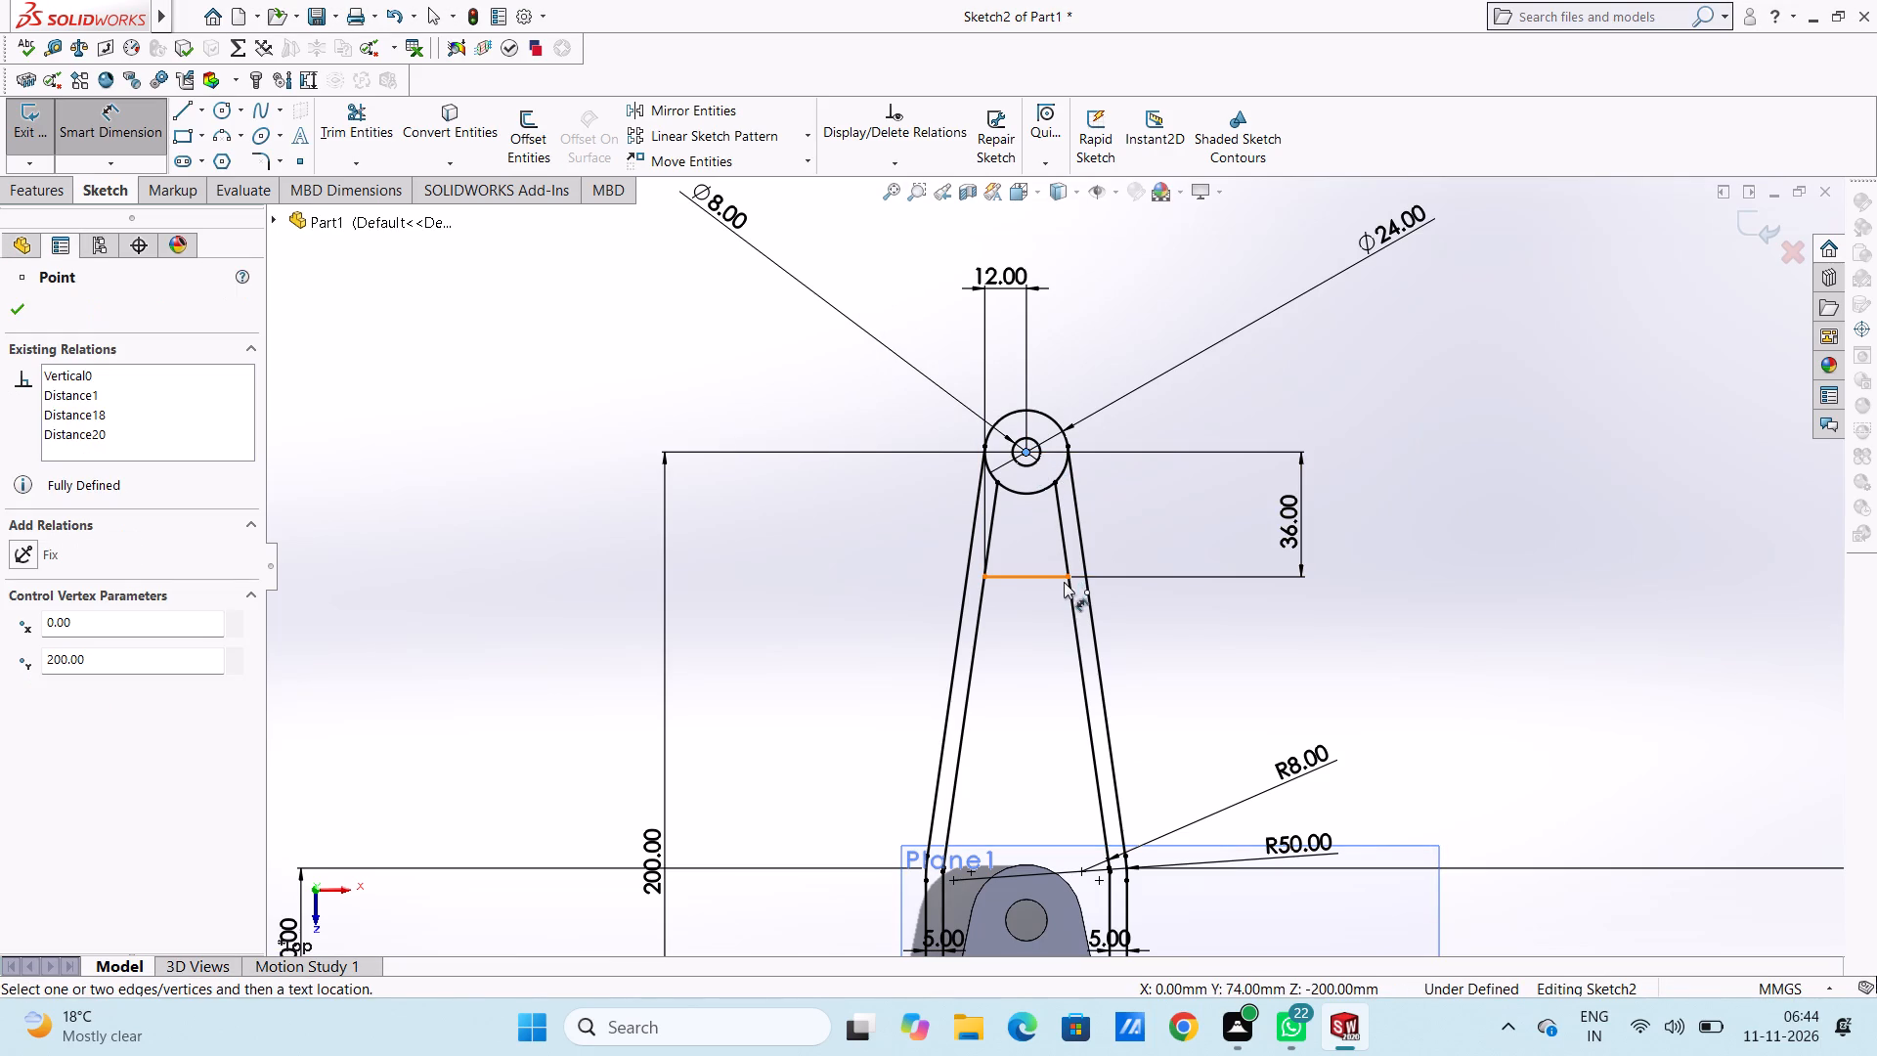
{"action": "left_click", "coordinate": [1068, 576]}
{"action": "left_click", "coordinate": [1052, 305]}
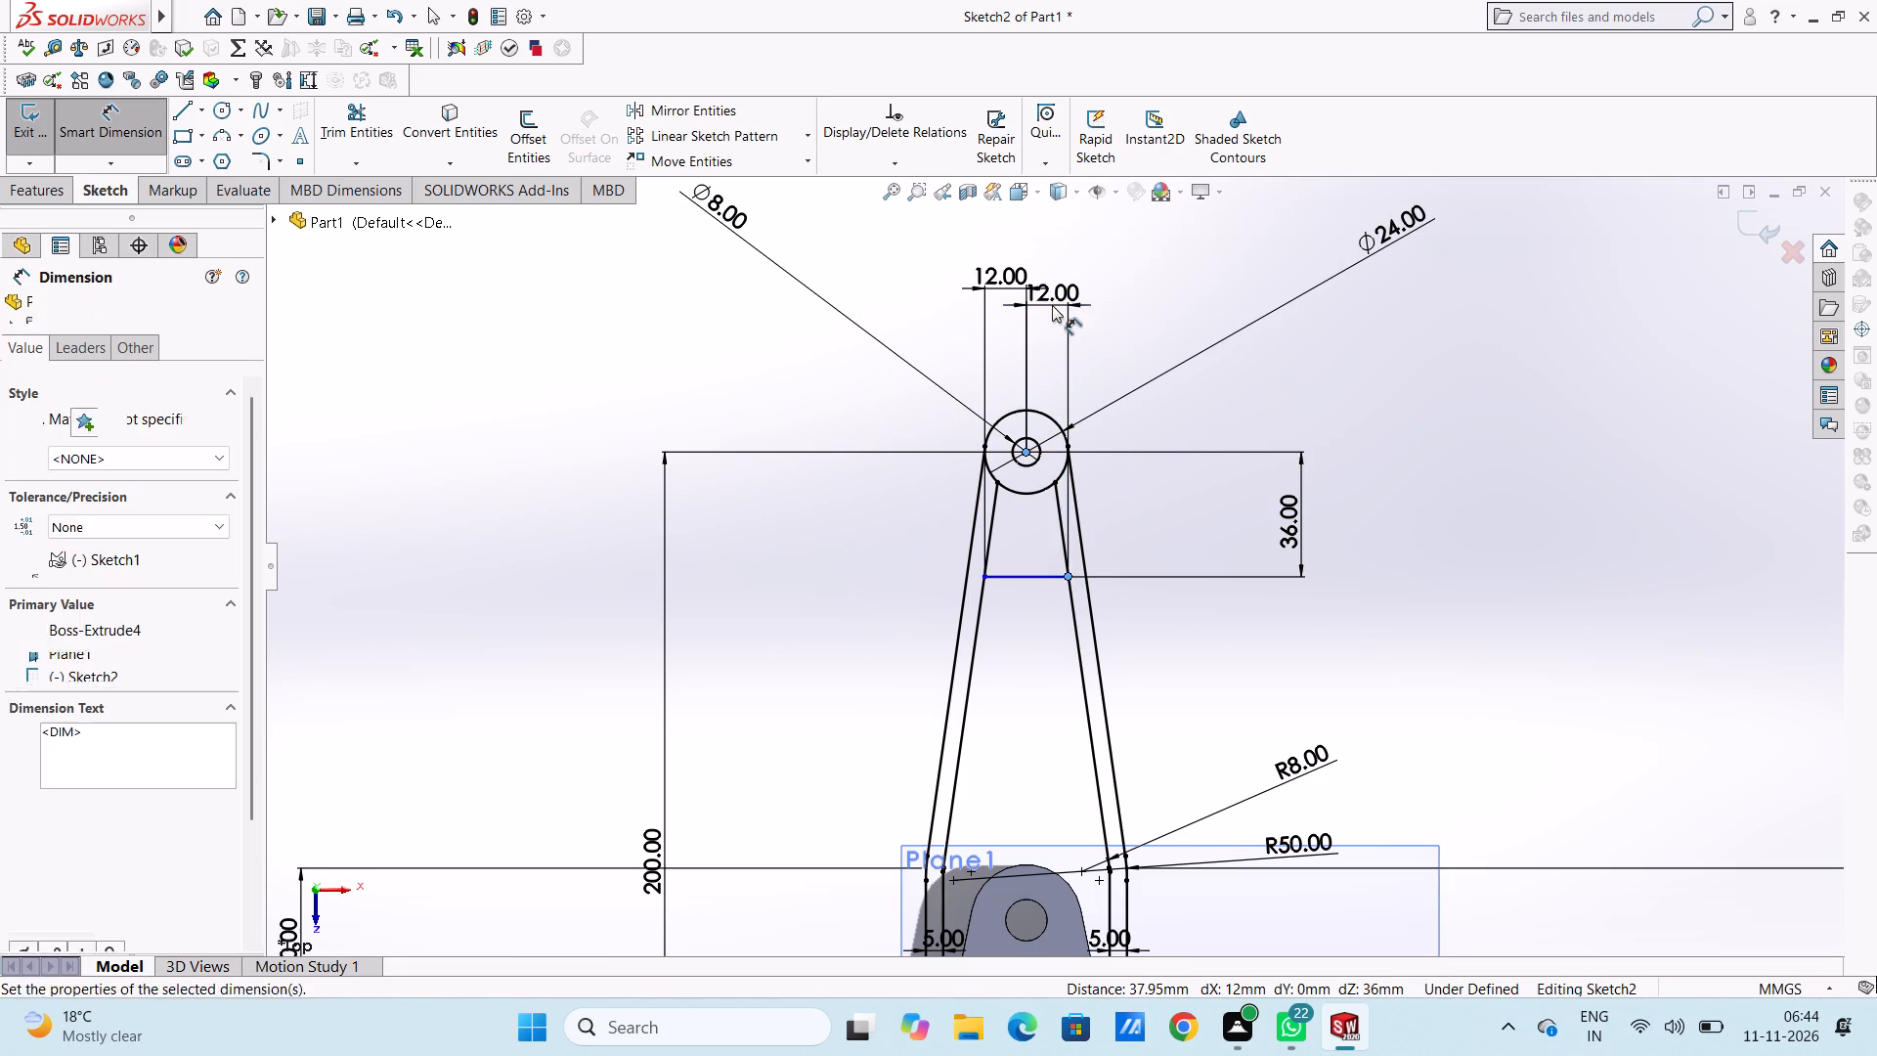
{"action": "left_click", "coordinate": [972, 275]}
{"action": "left_click", "coordinate": [938, 275]}
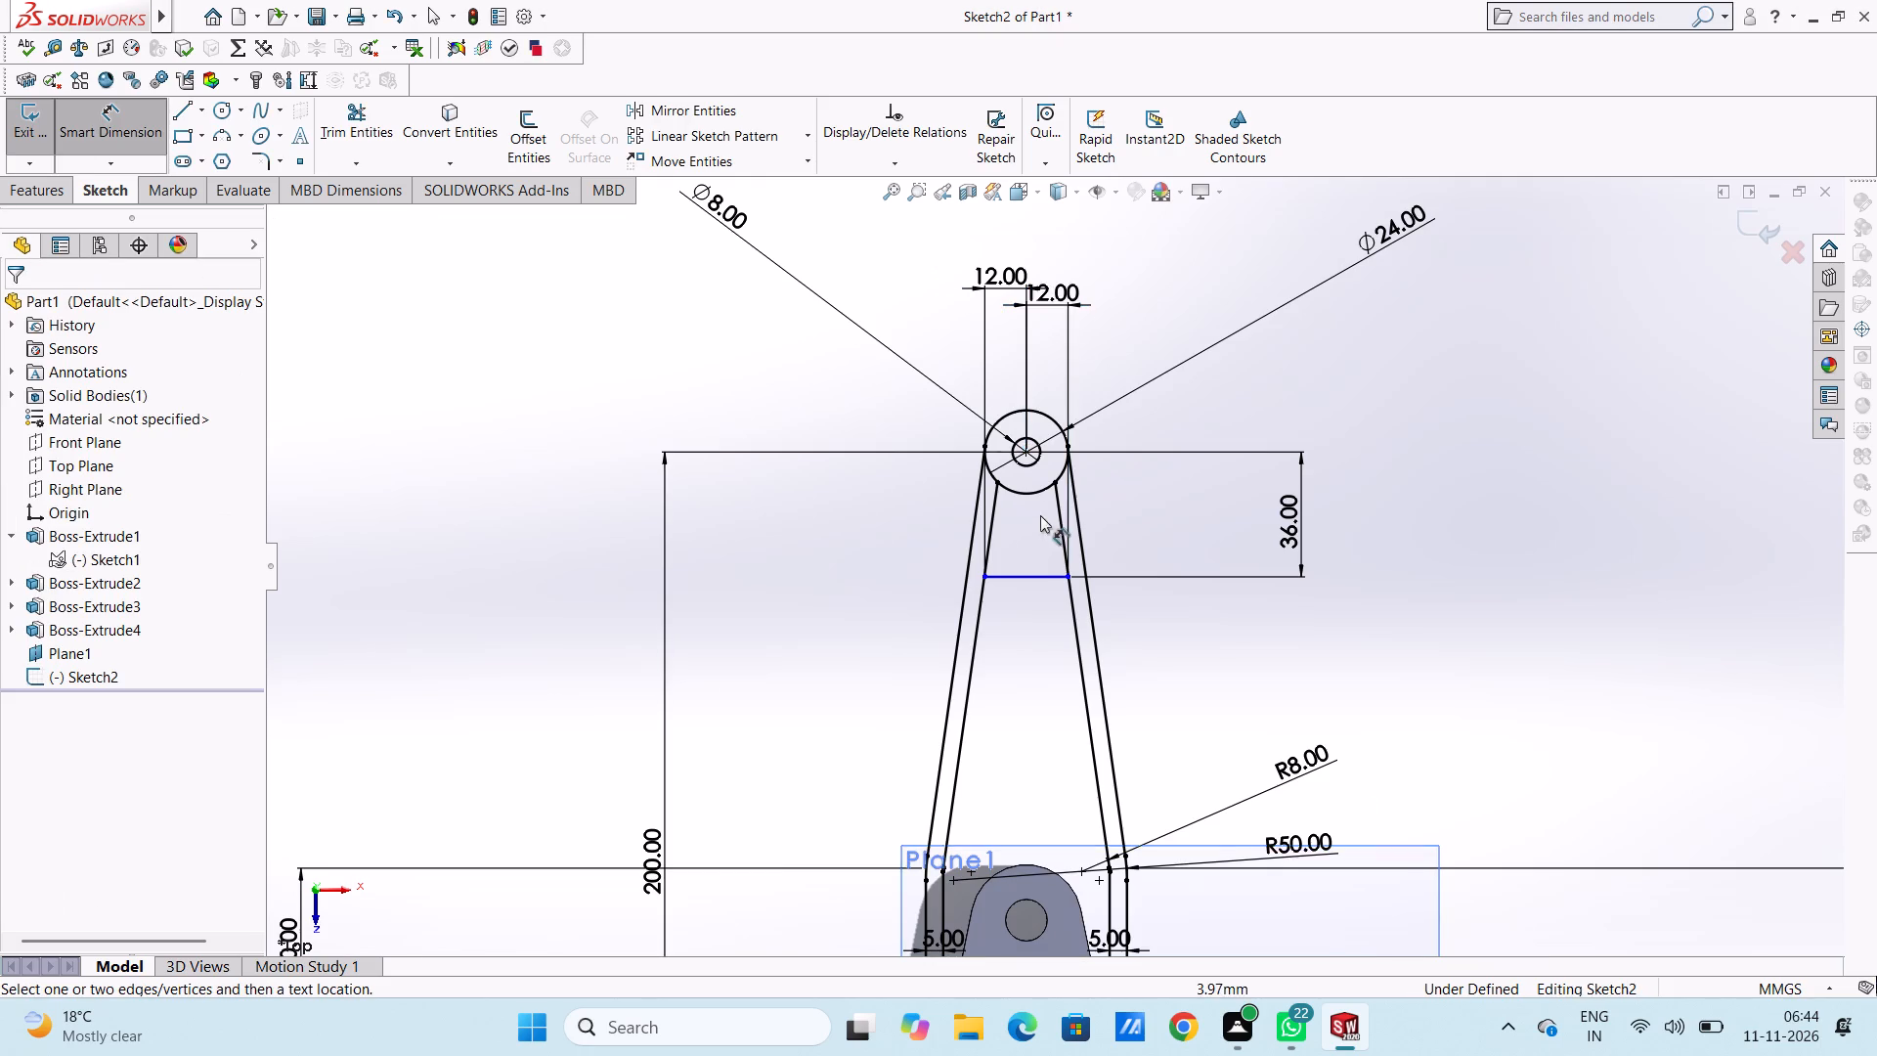
Dimension the vertical distance from the origin at the boss centre to the short horizontal line near the arm's upper end.
{"action": "scroll", "coordinate": [1040, 515], "scroll_direction": "up", "scroll_amount": 5}
{"action": "scroll", "coordinate": [1048, 758], "scroll_direction": "down", "scroll_amount": 4}
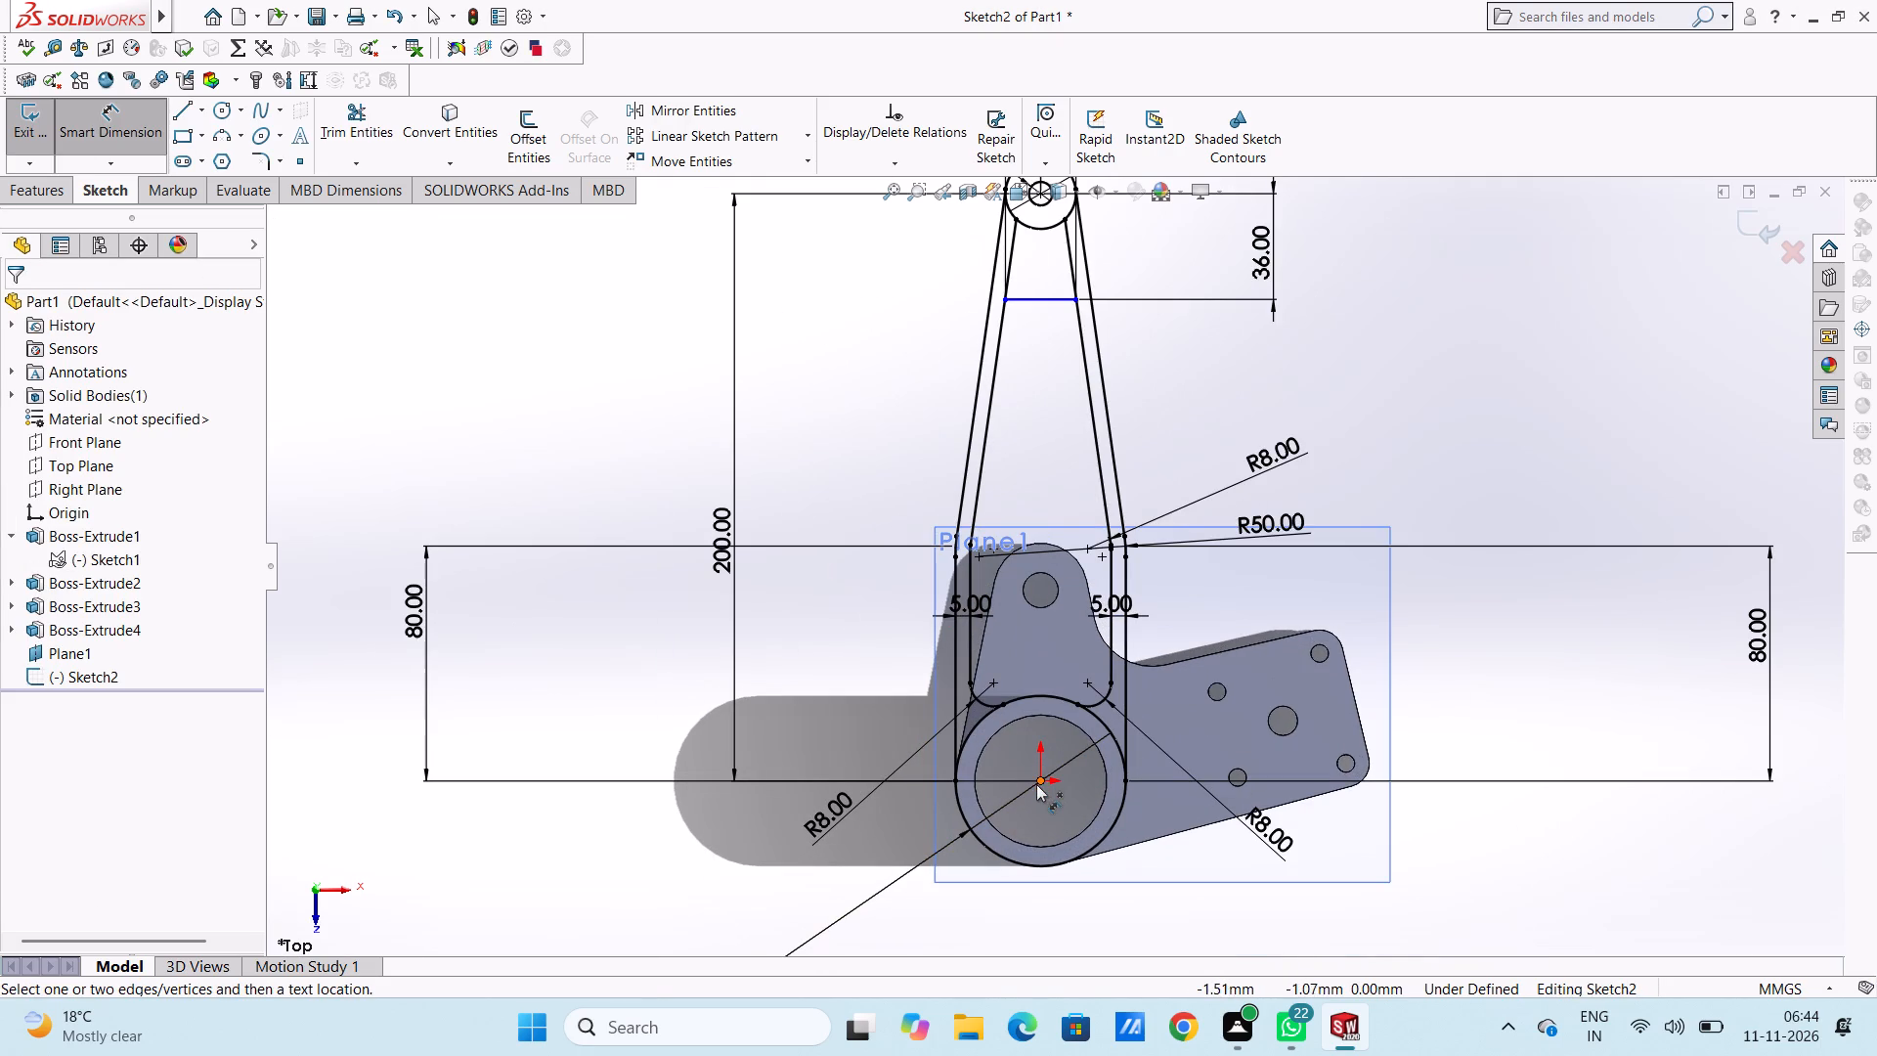
{"action": "left_click", "coordinate": [1037, 778]}
{"action": "left_click", "coordinate": [1036, 299]}
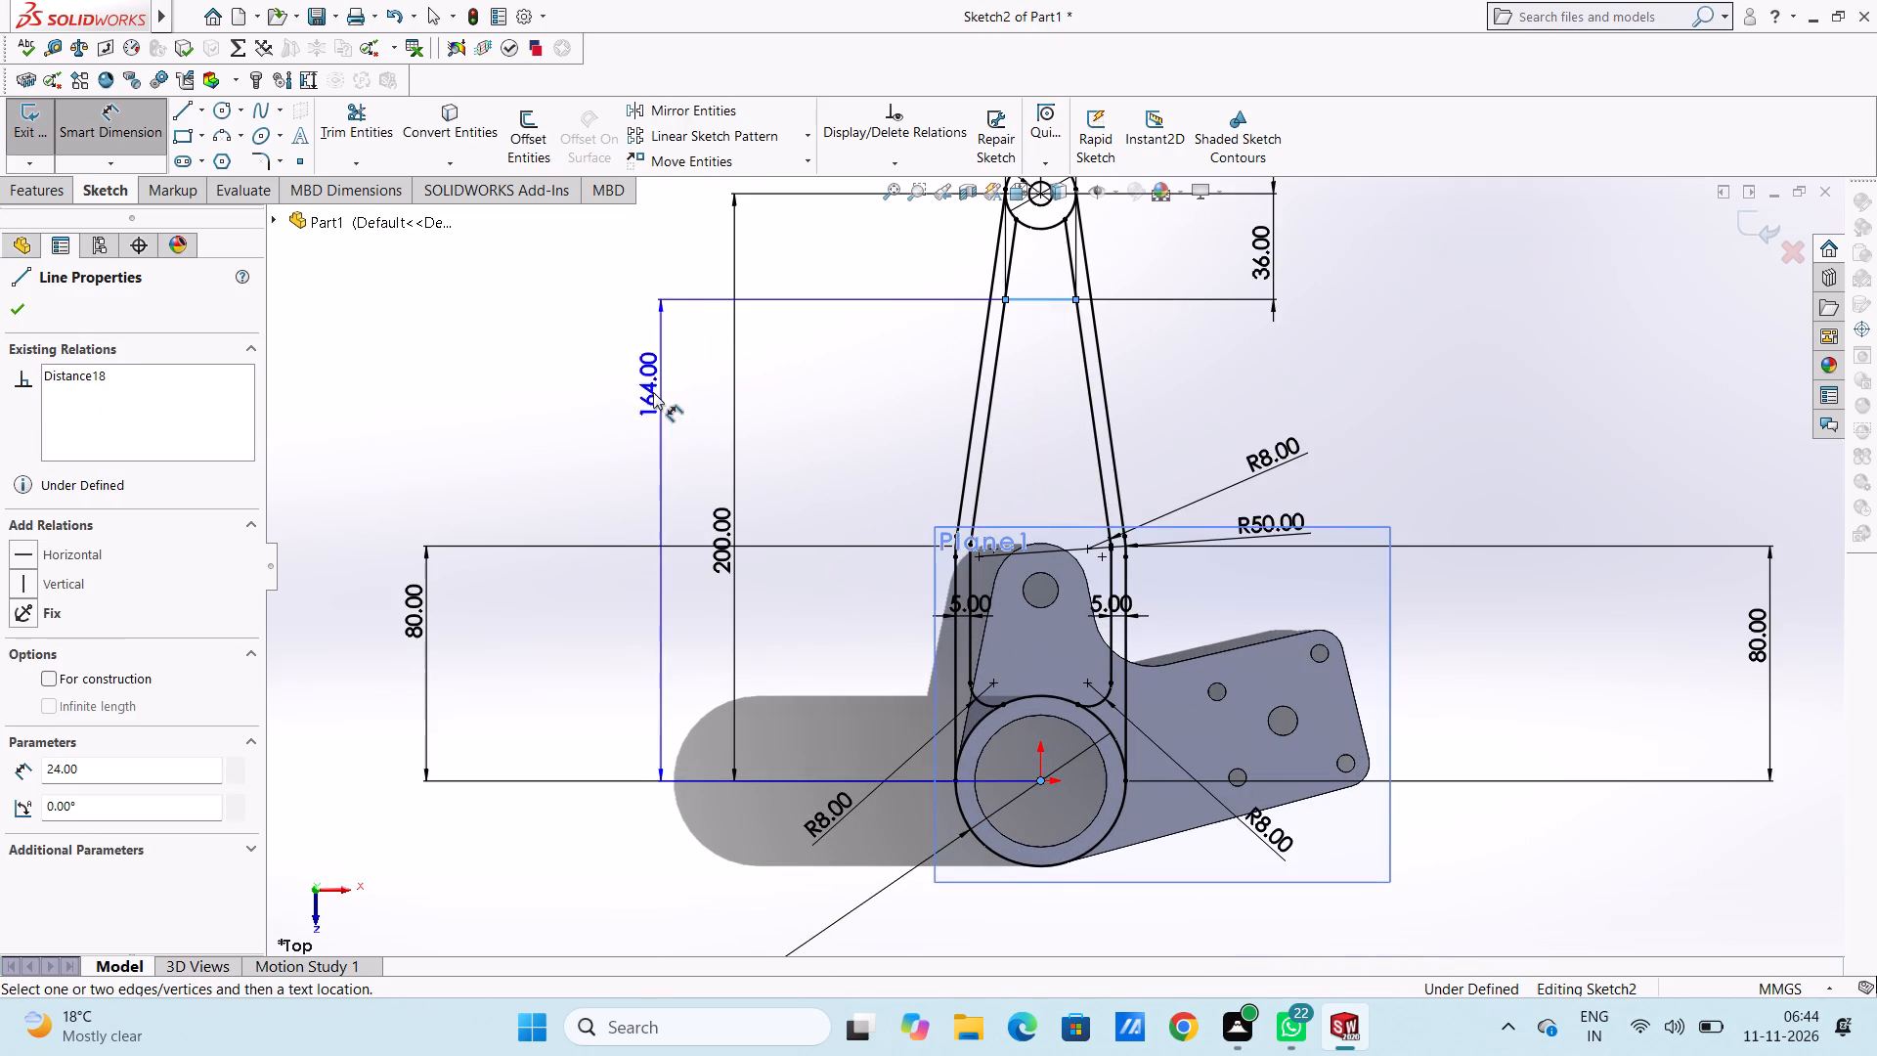
{"action": "scroll", "coordinate": [653, 392], "scroll_direction": "up", "scroll_amount": 3}
{"action": "left_click", "coordinate": [644, 402]}
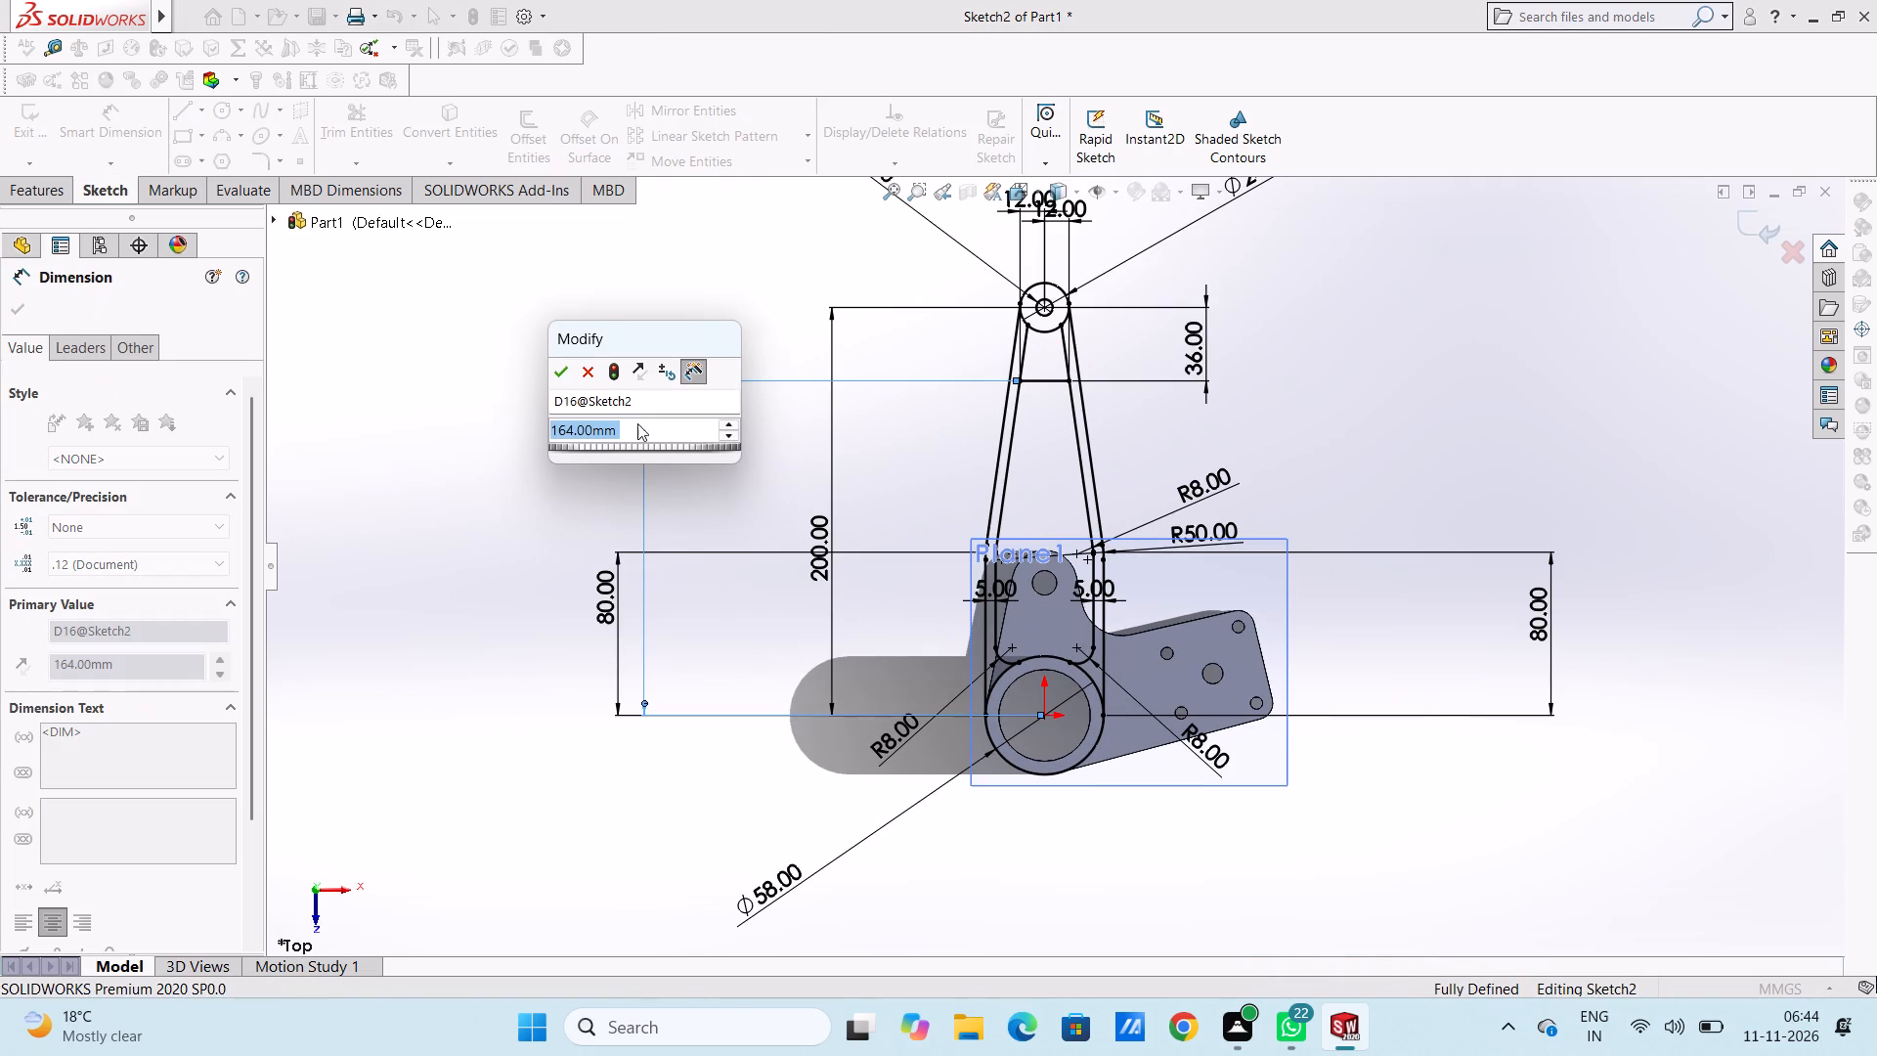
{"action": "left_click", "coordinate": [565, 375]}
{"action": "left_click", "coordinate": [565, 338]}
{"action": "scroll", "coordinate": [1071, 342], "scroll_direction": "down", "scroll_amount": 4}
{"action": "left_click", "coordinate": [142, 123]}
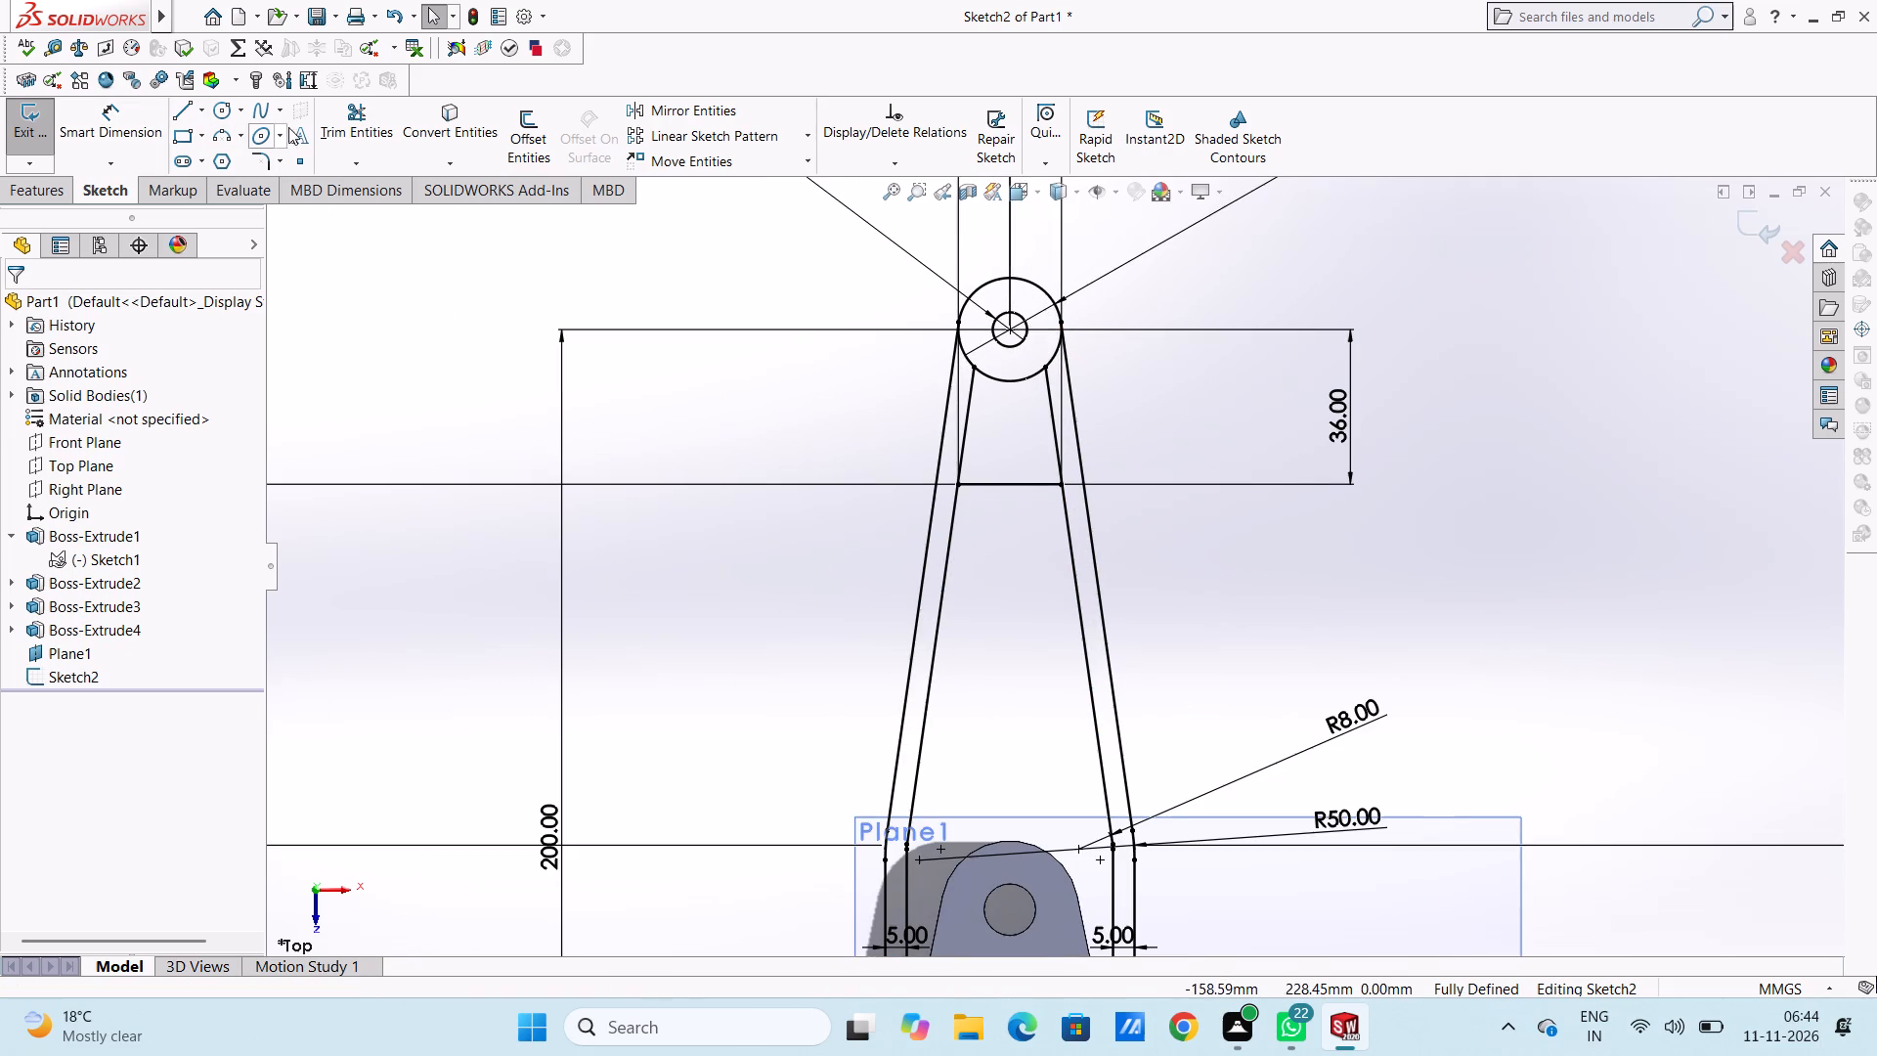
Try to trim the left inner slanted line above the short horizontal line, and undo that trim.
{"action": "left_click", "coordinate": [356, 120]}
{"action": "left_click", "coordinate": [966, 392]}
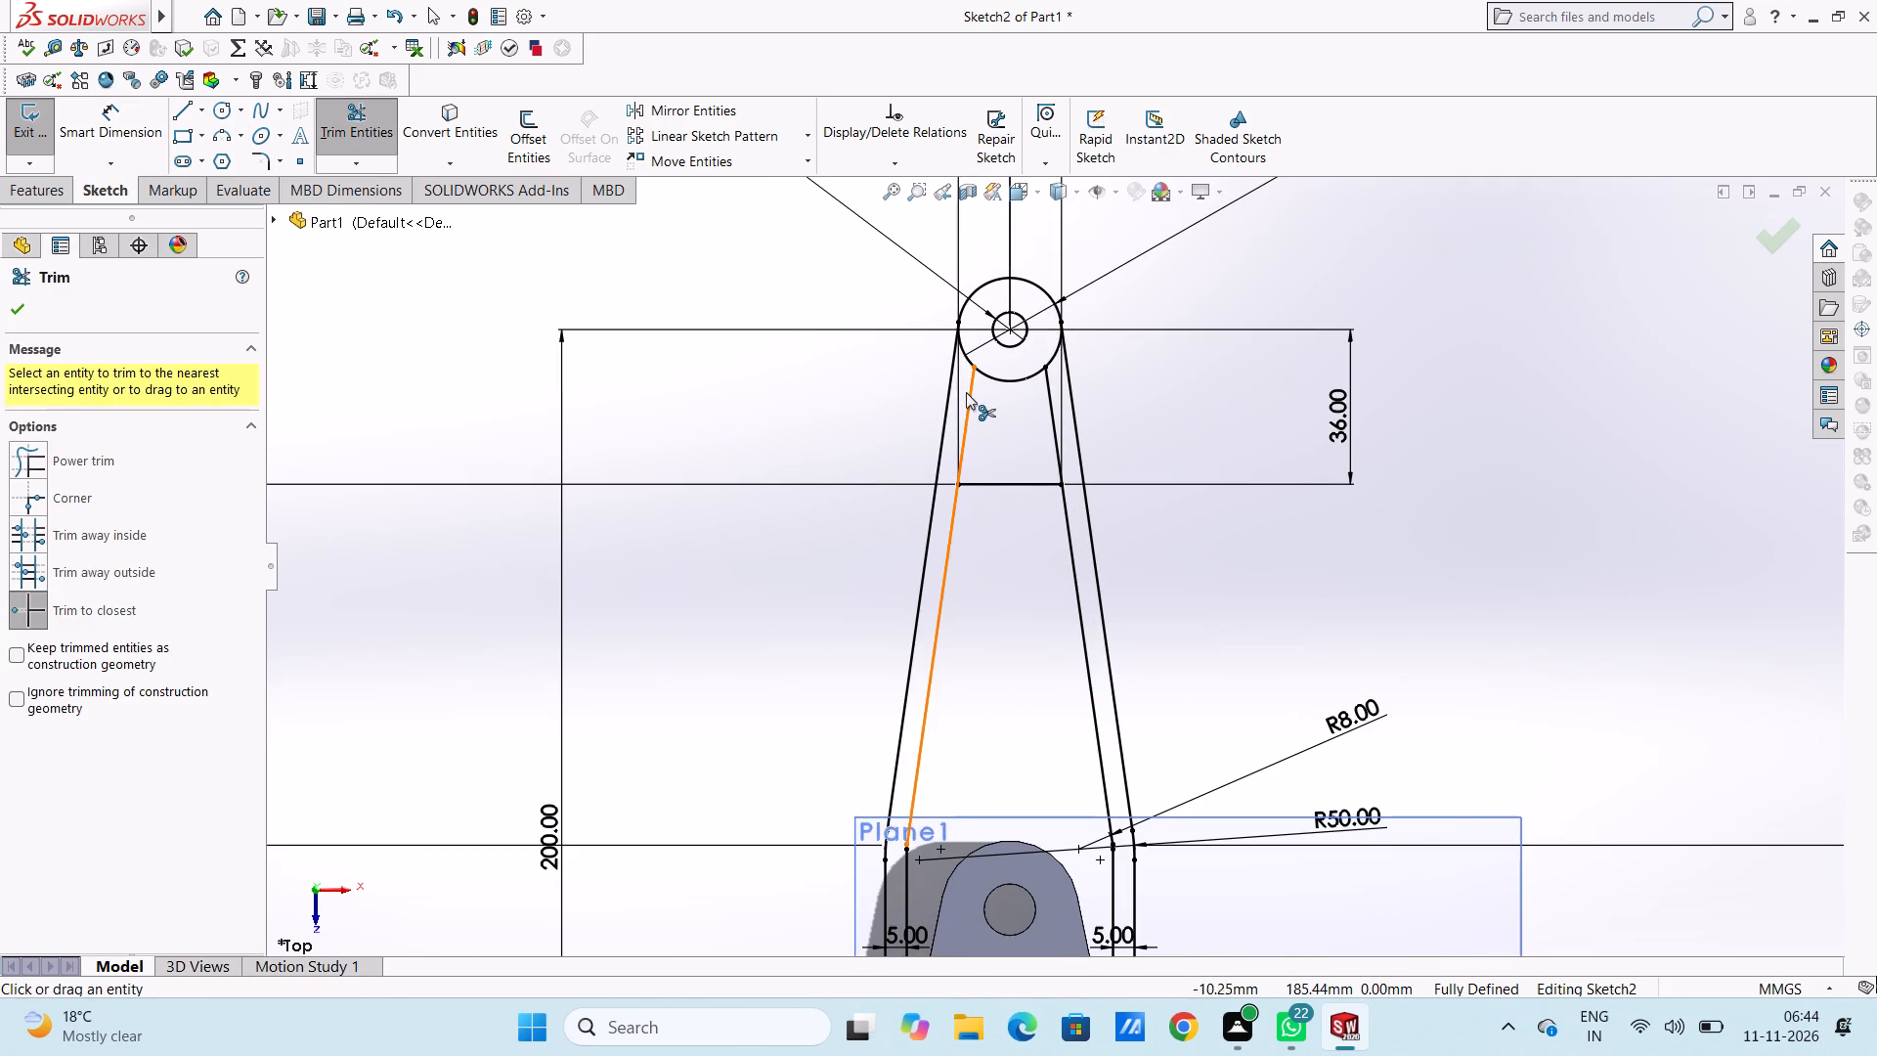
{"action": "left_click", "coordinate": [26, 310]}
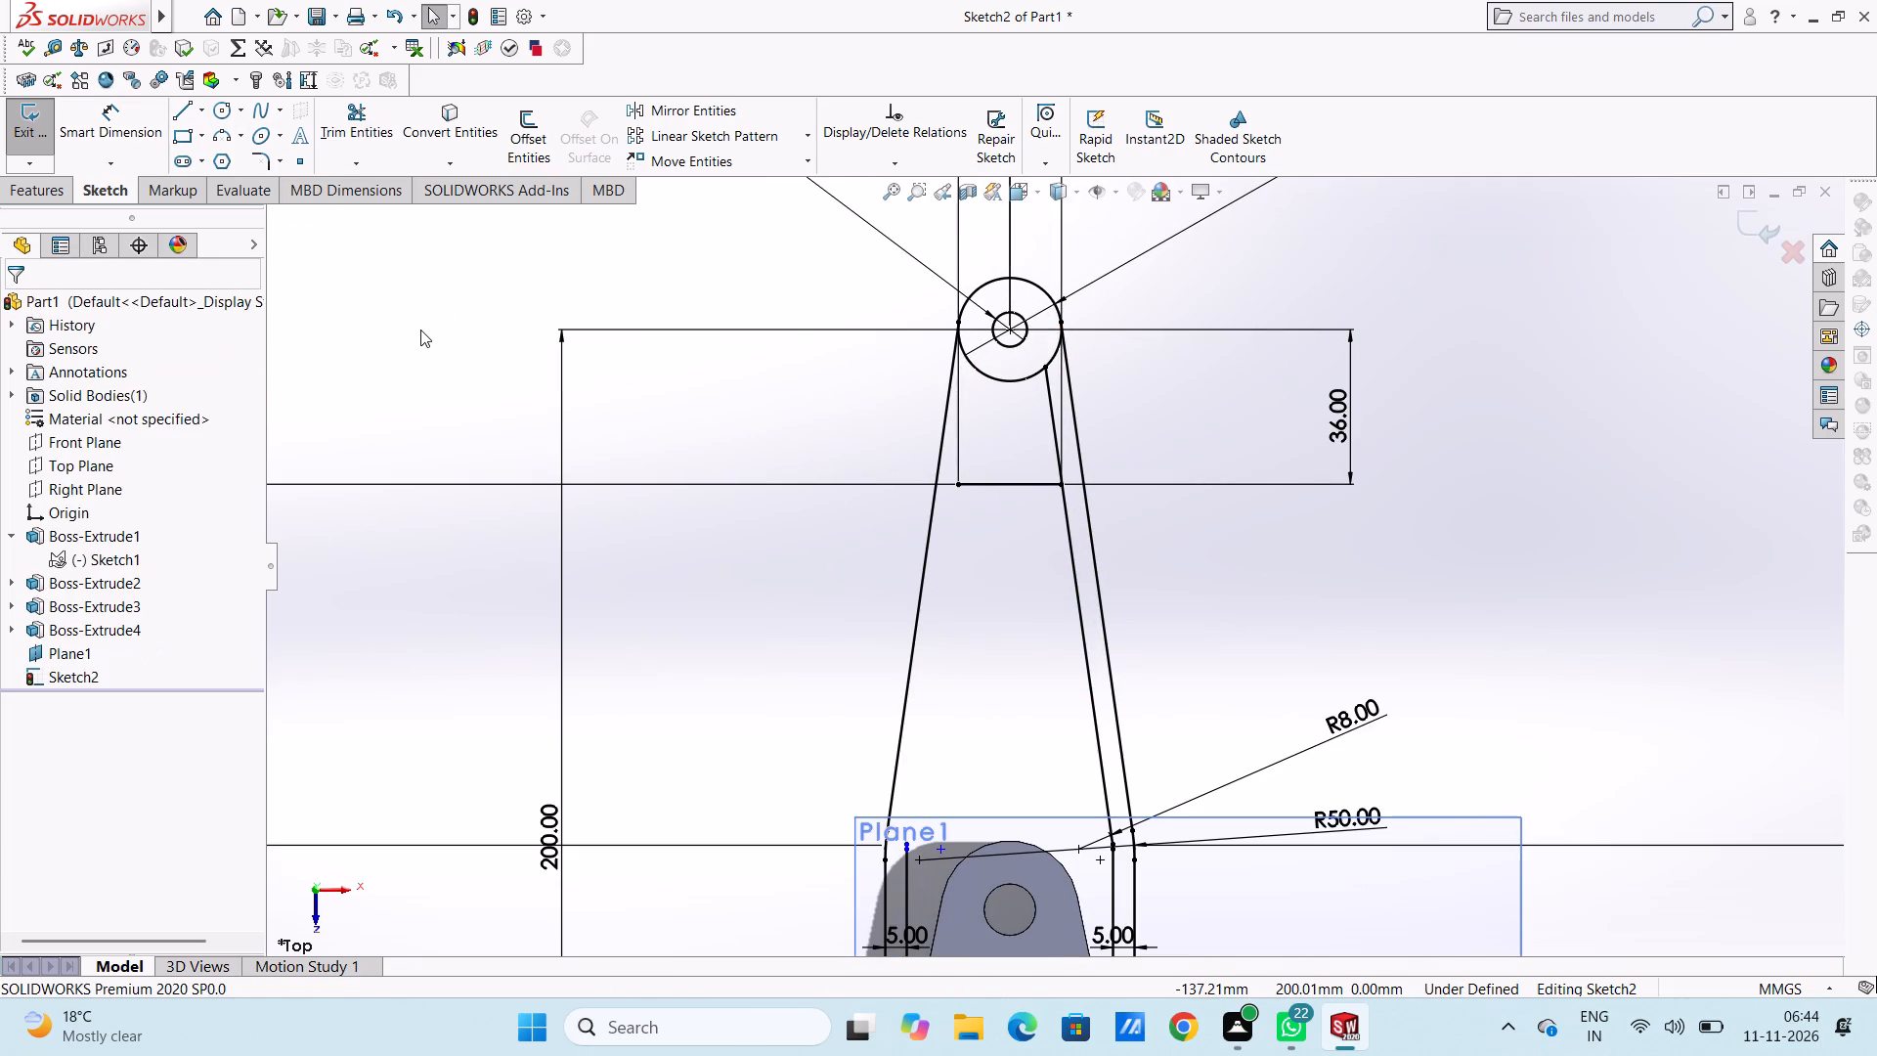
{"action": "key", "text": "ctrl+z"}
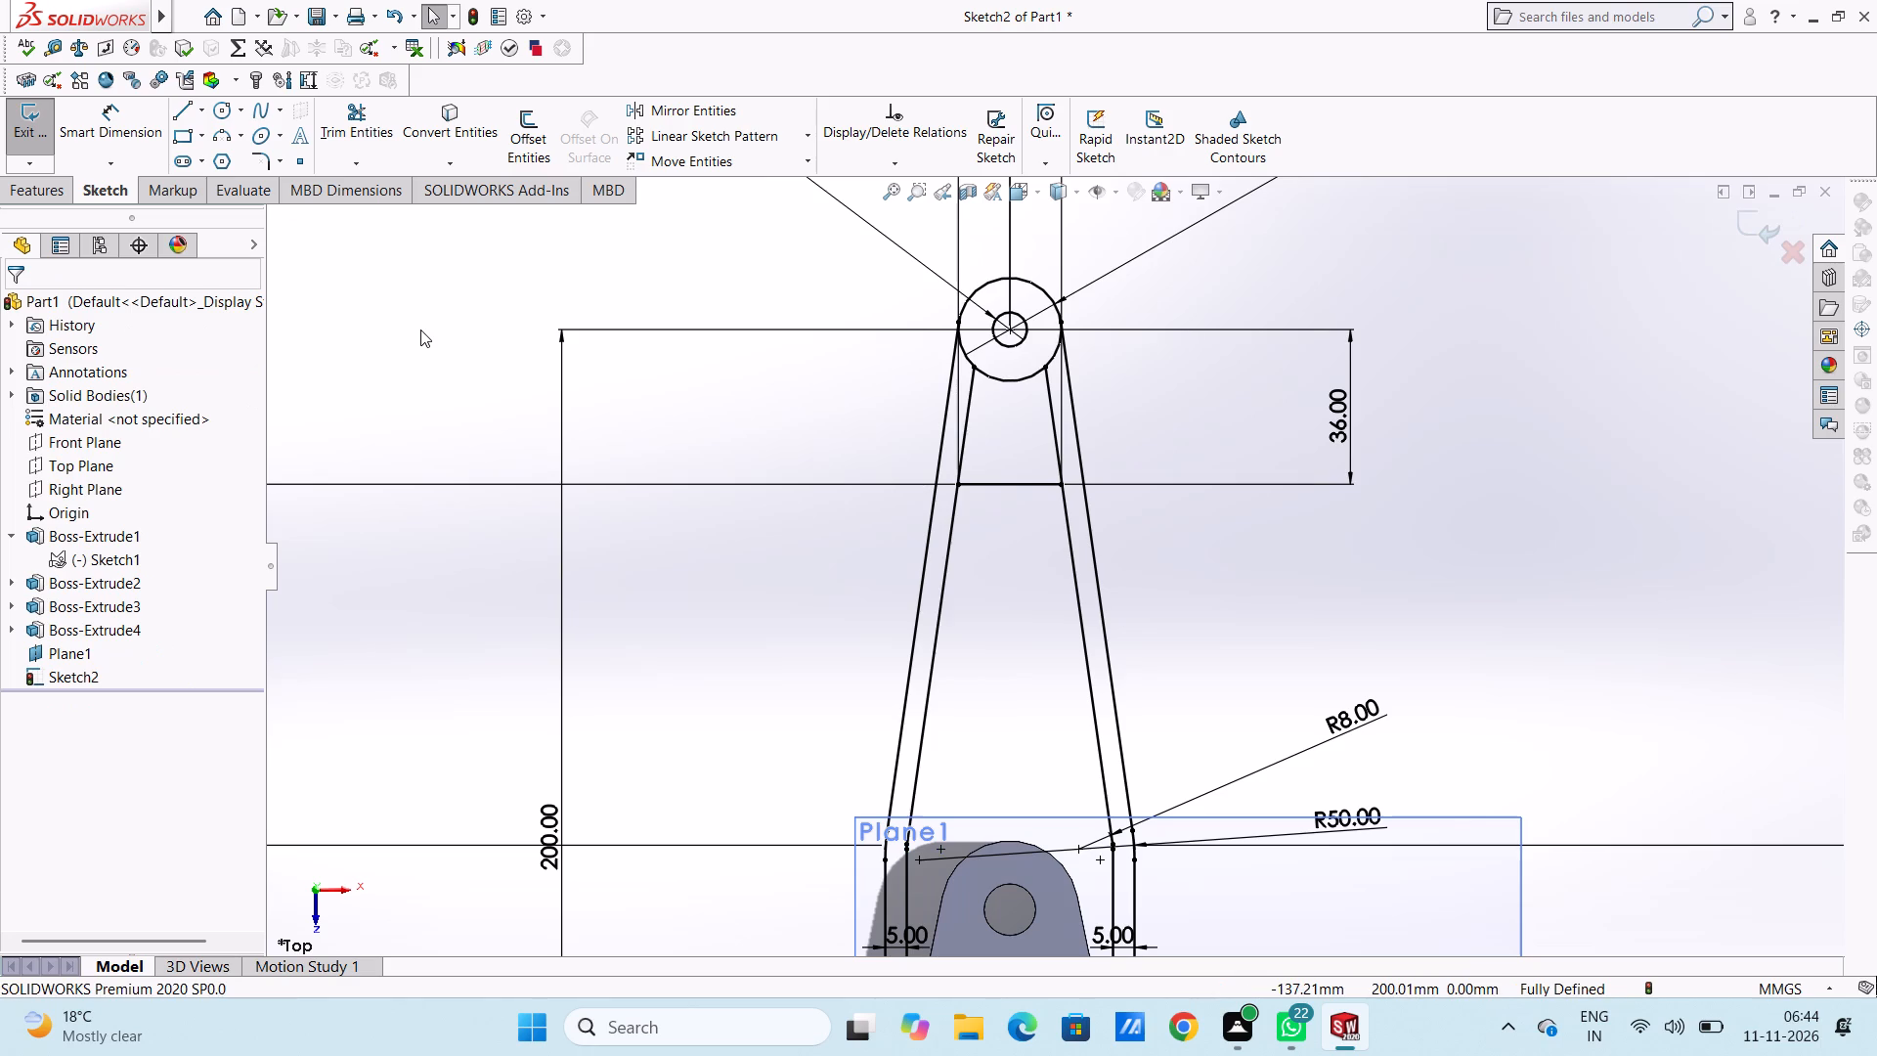
Extend both ends of the short horizontal line to meet the left and right inner slanted lines.
{"action": "left_click", "coordinate": [351, 162]}
{"action": "left_click", "coordinate": [356, 213]}
{"action": "scroll", "coordinate": [997, 507], "scroll_direction": "down", "scroll_amount": 4}
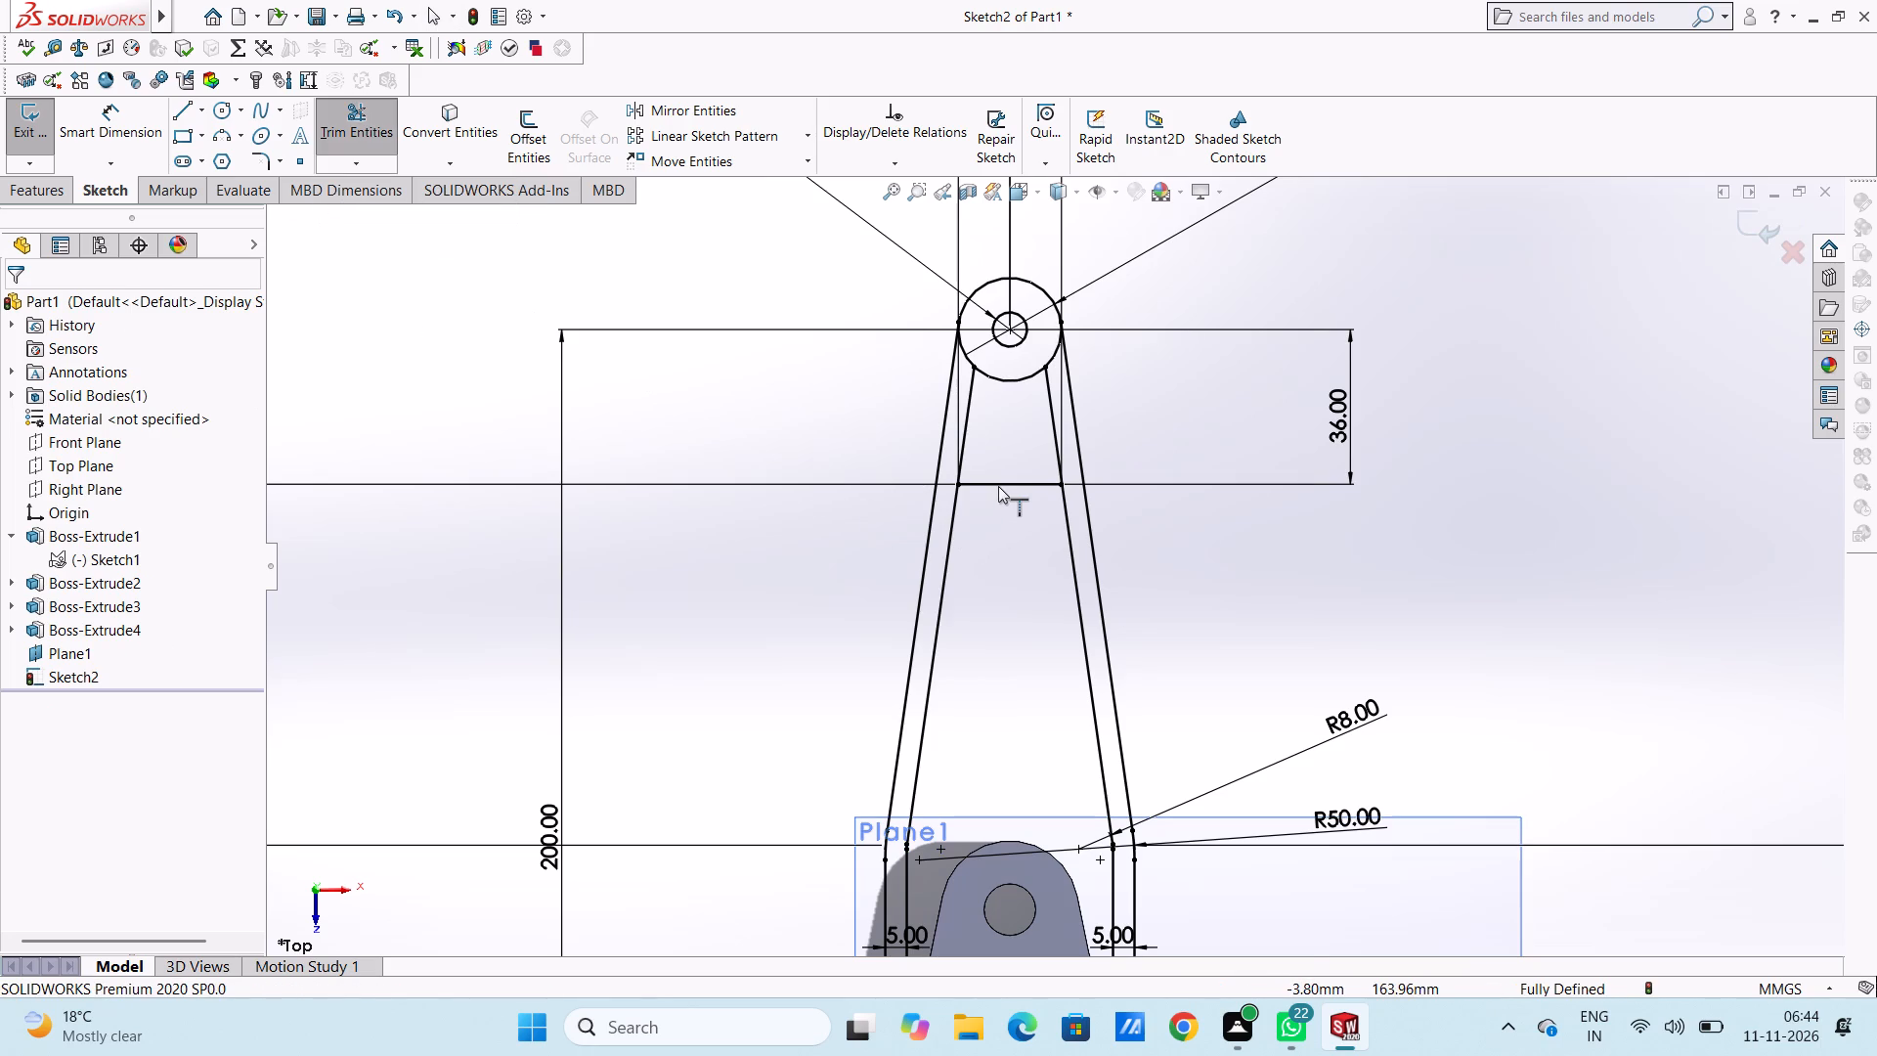
{"action": "scroll", "coordinate": [1017, 493], "scroll_direction": "down", "scroll_amount": 4}
{"action": "left_click", "coordinate": [930, 493]}
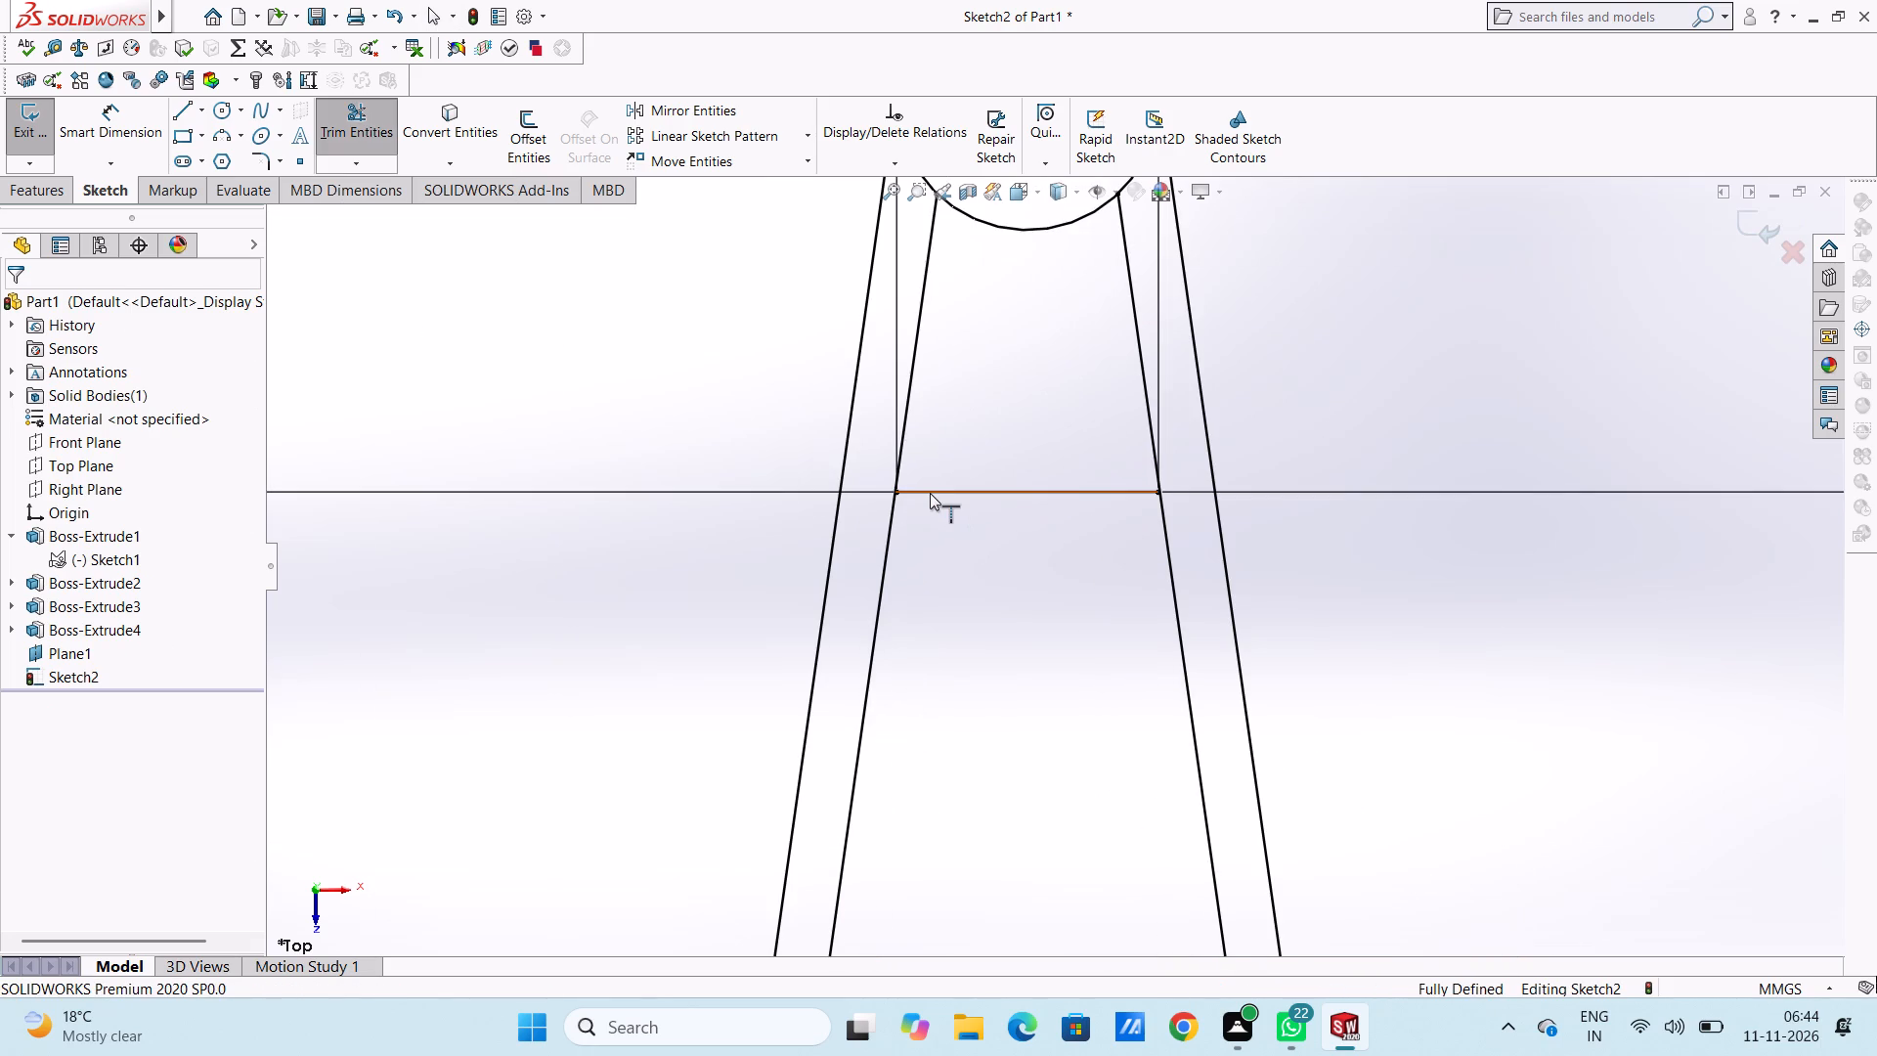
{"action": "left_click", "coordinate": [1140, 490]}
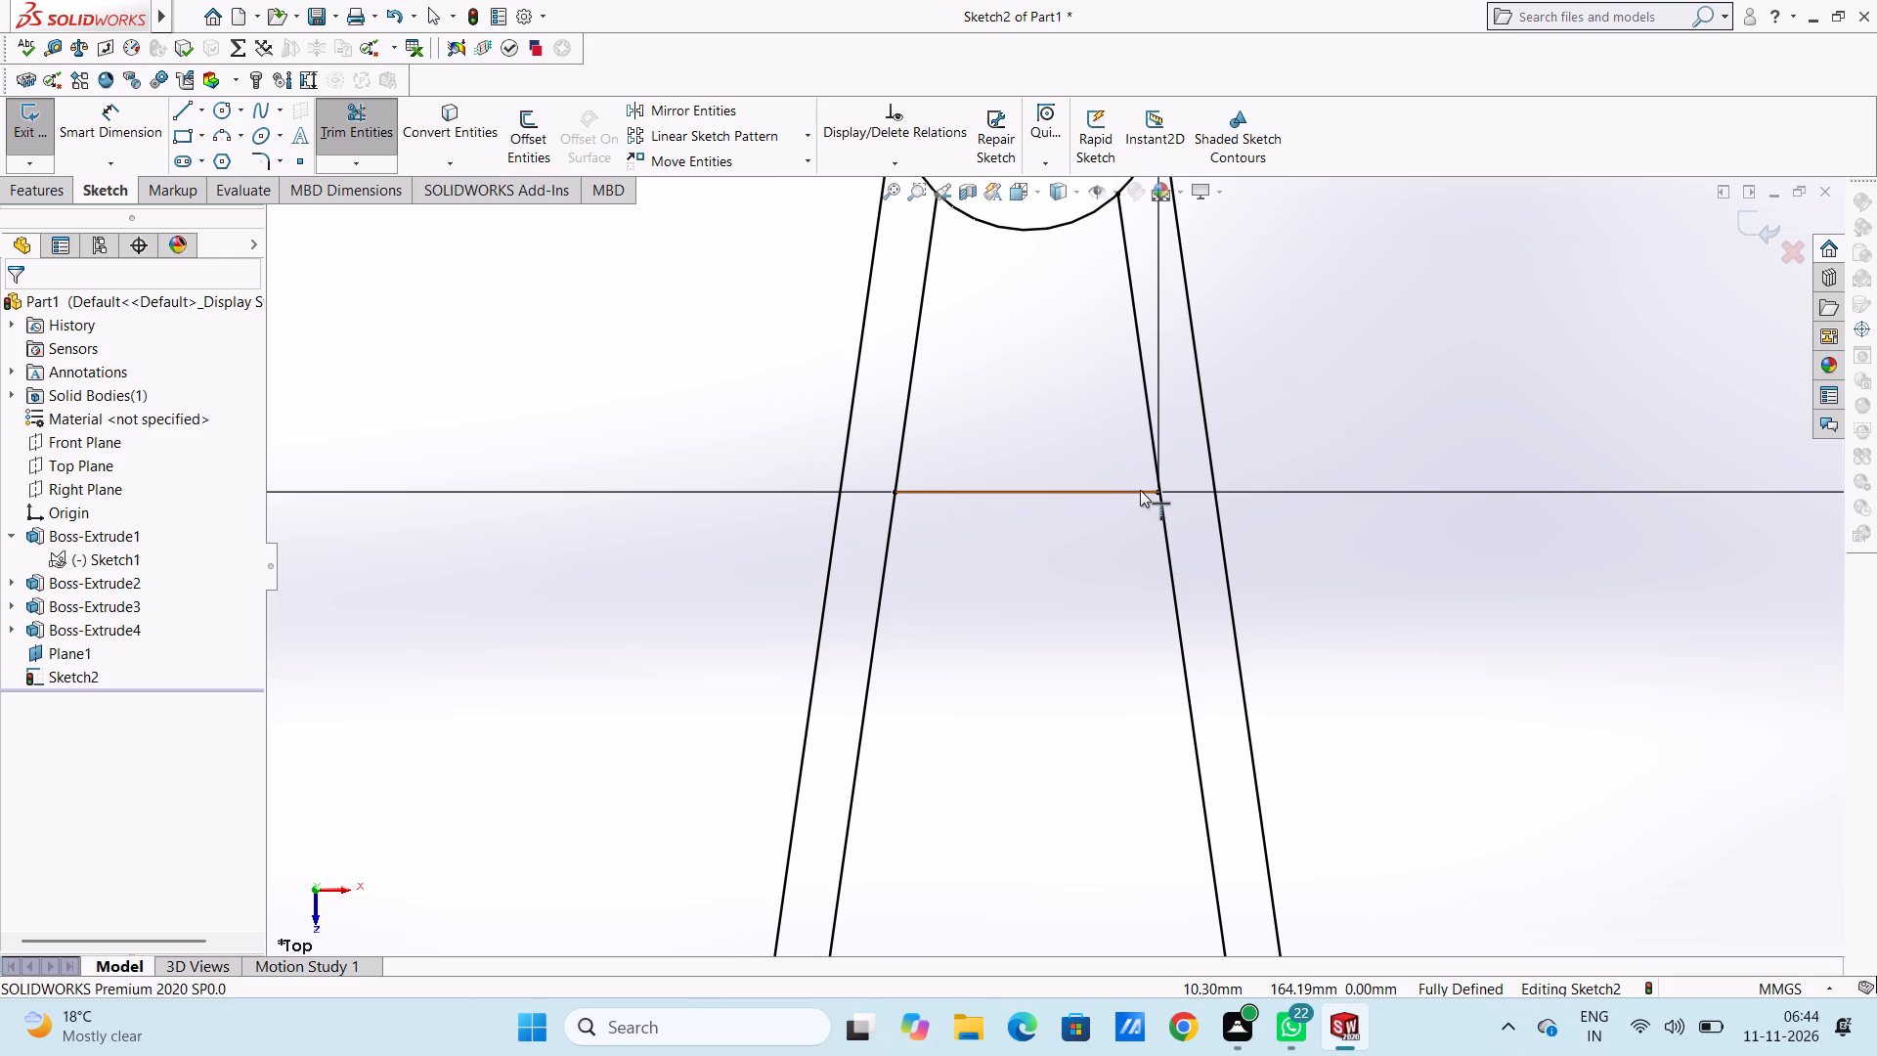
Trim both inner slanted lines between the short horizontal line and the large circle at the arm's upper end.
{"action": "left_click", "coordinate": [359, 136]}
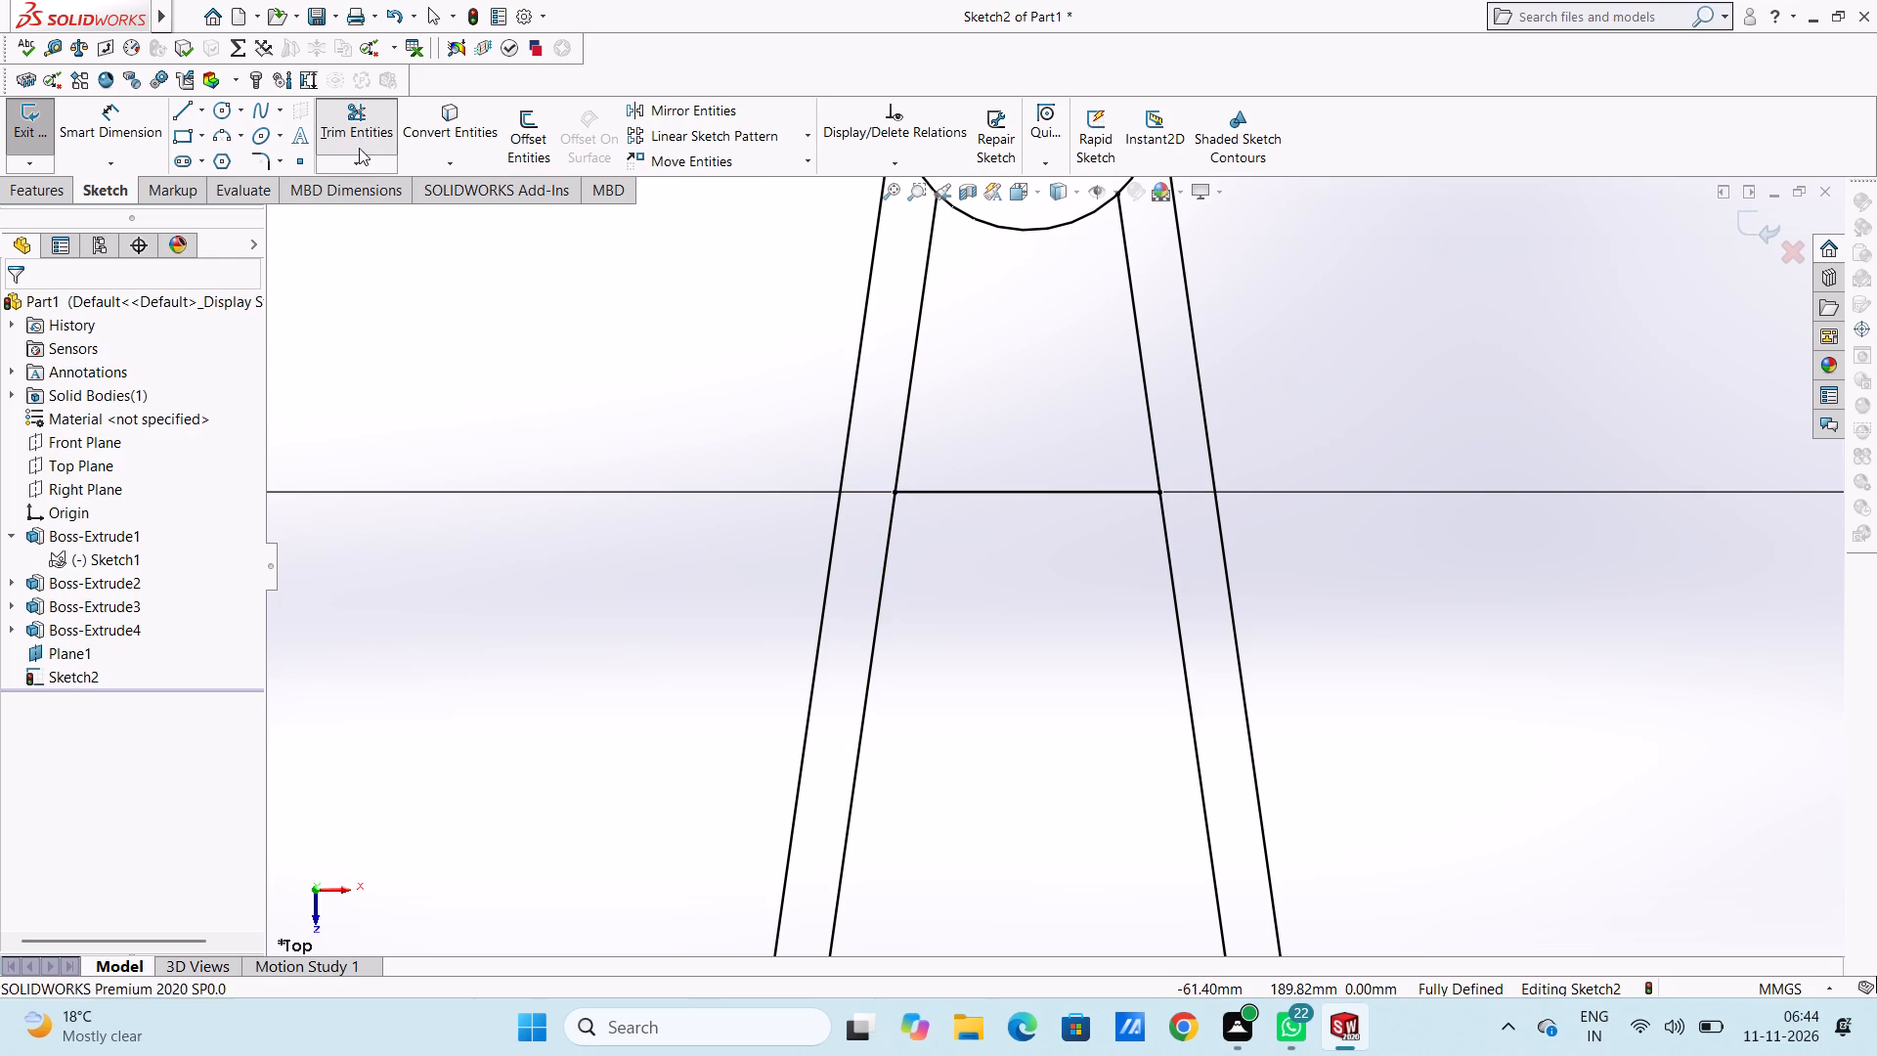
{"action": "left_click", "coordinate": [914, 380]}
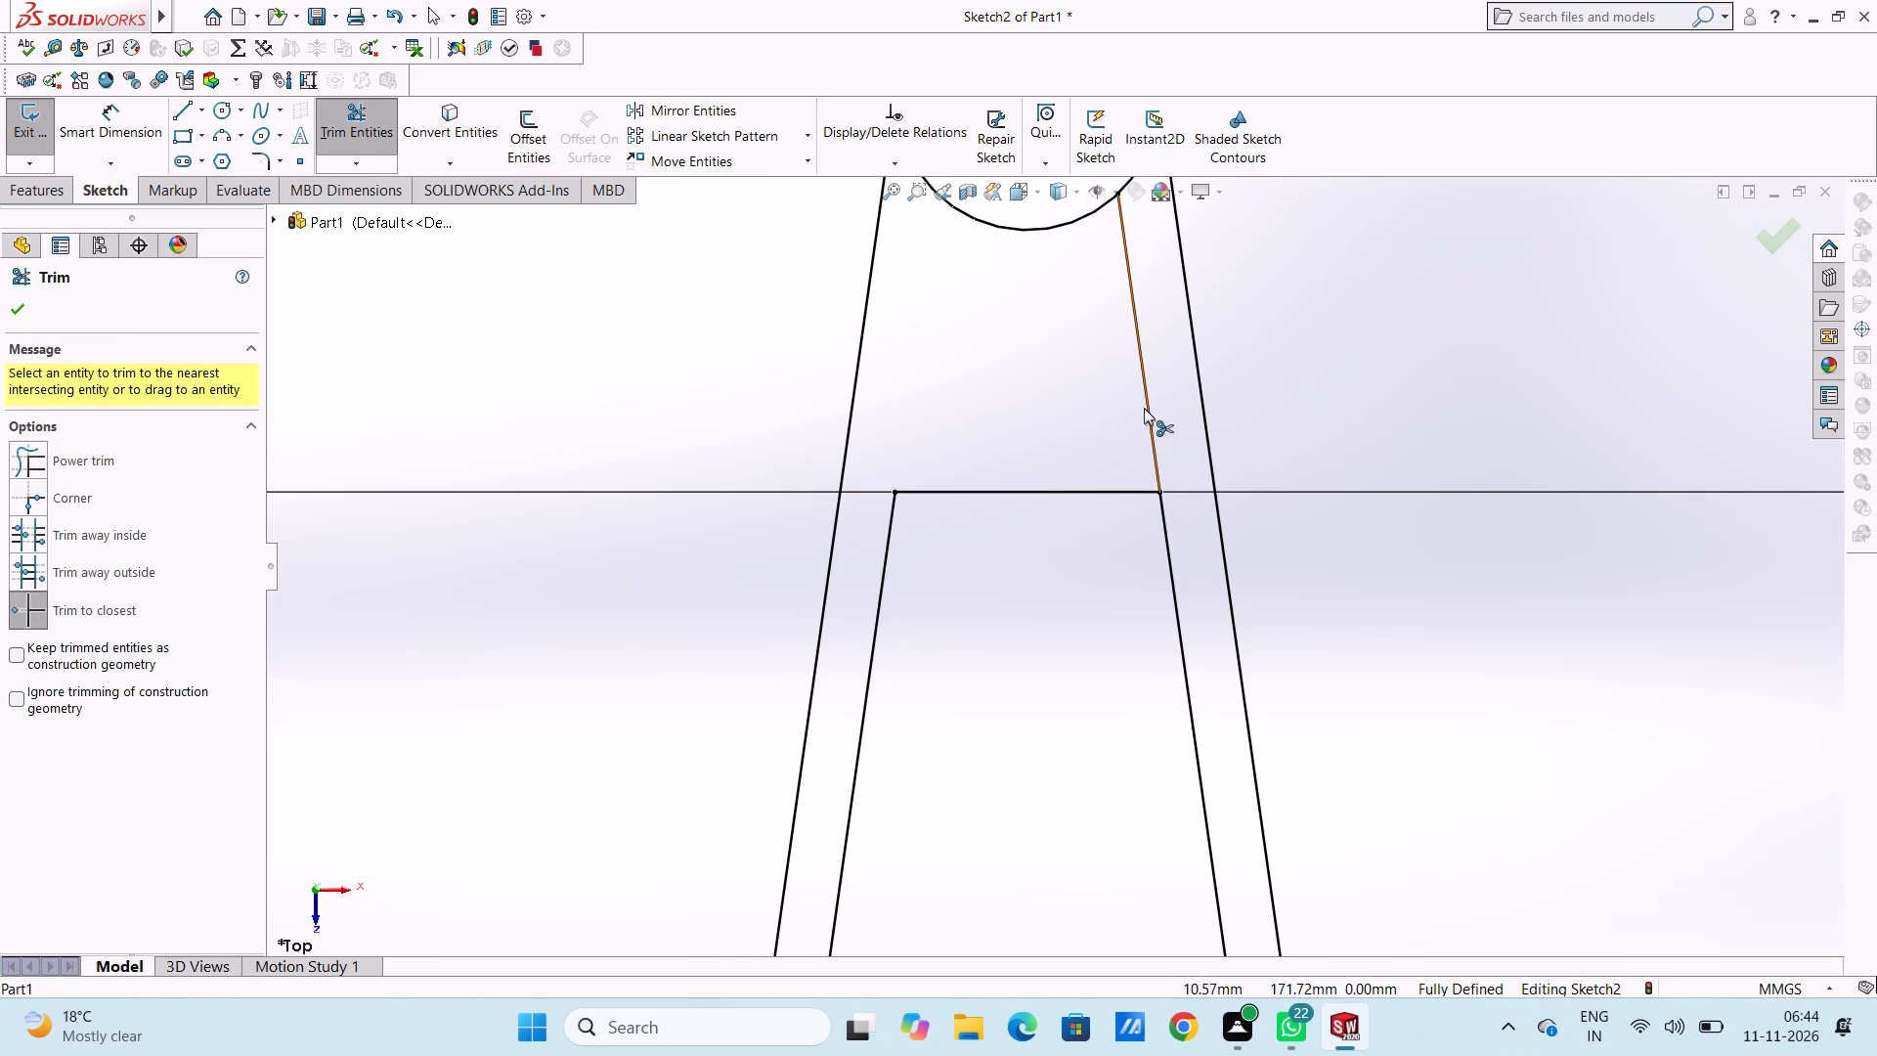
{"action": "left_click", "coordinate": [1148, 410]}
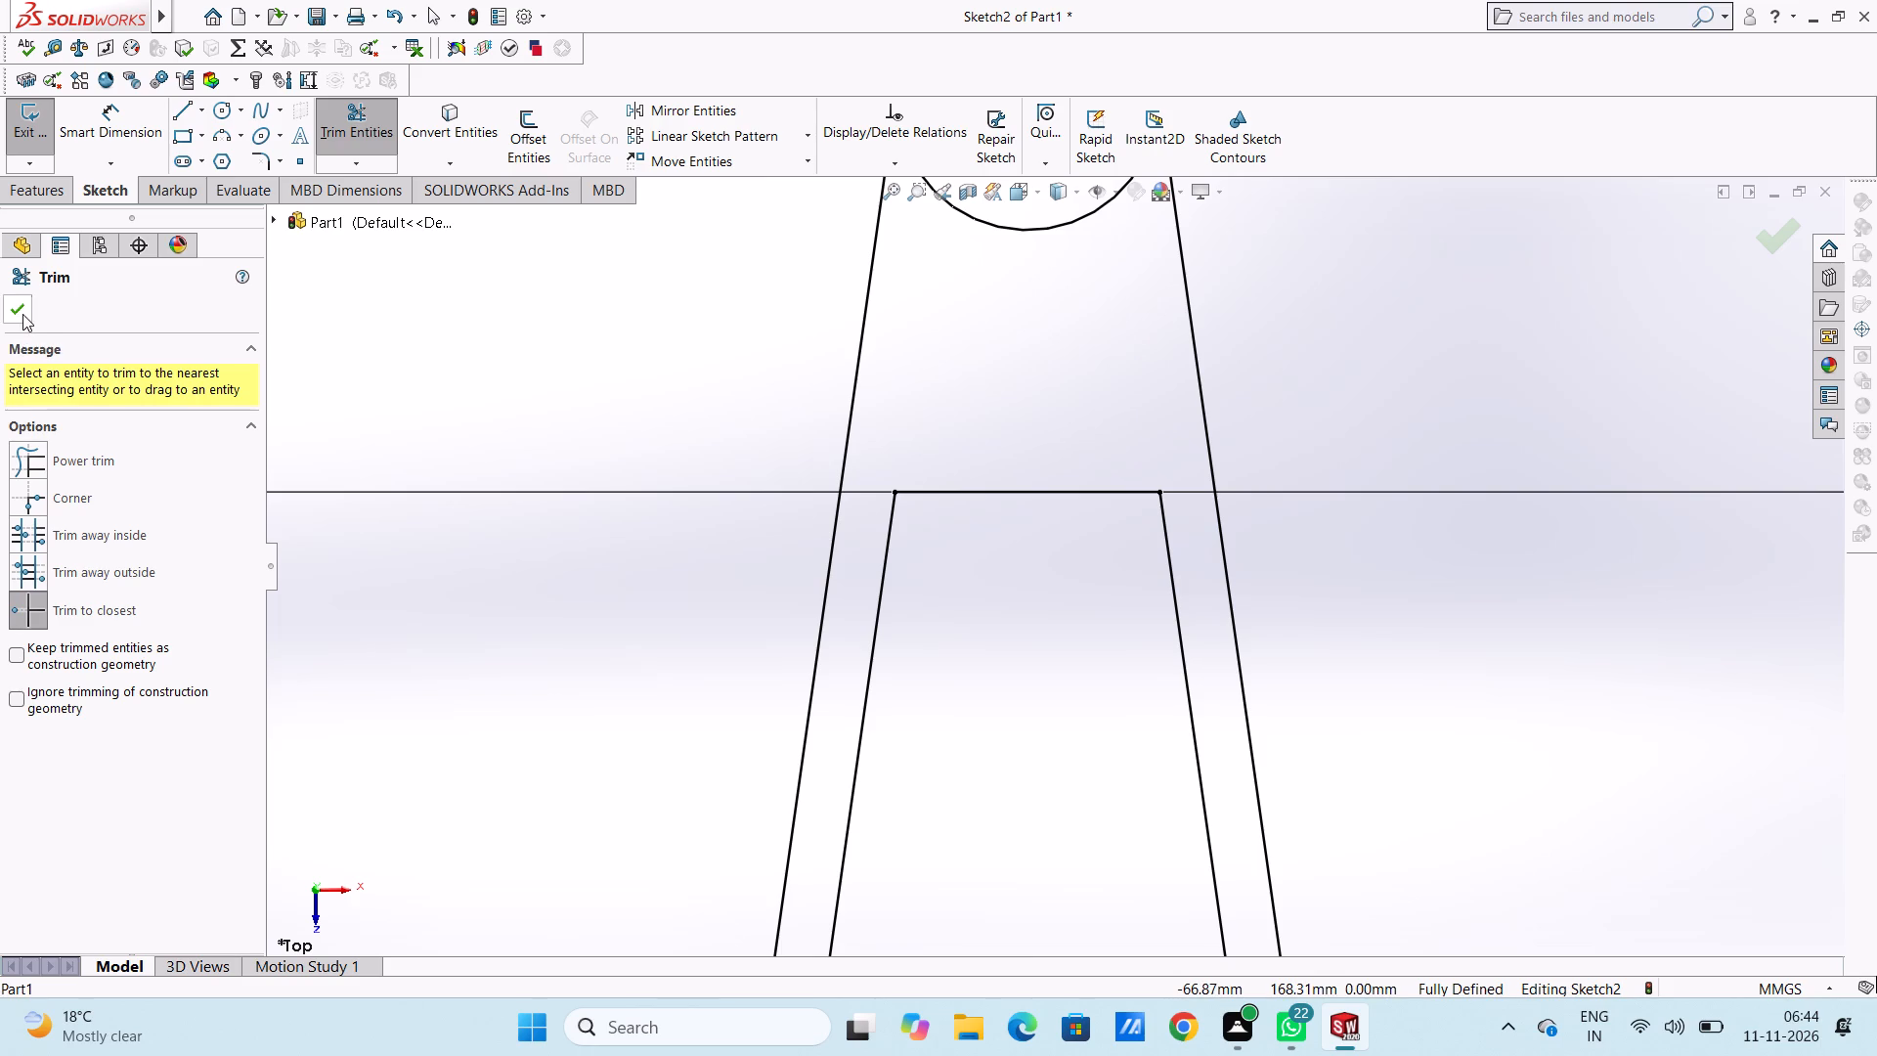
{"action": "left_click", "coordinate": [22, 314]}
{"action": "left_click", "coordinate": [483, 379]}
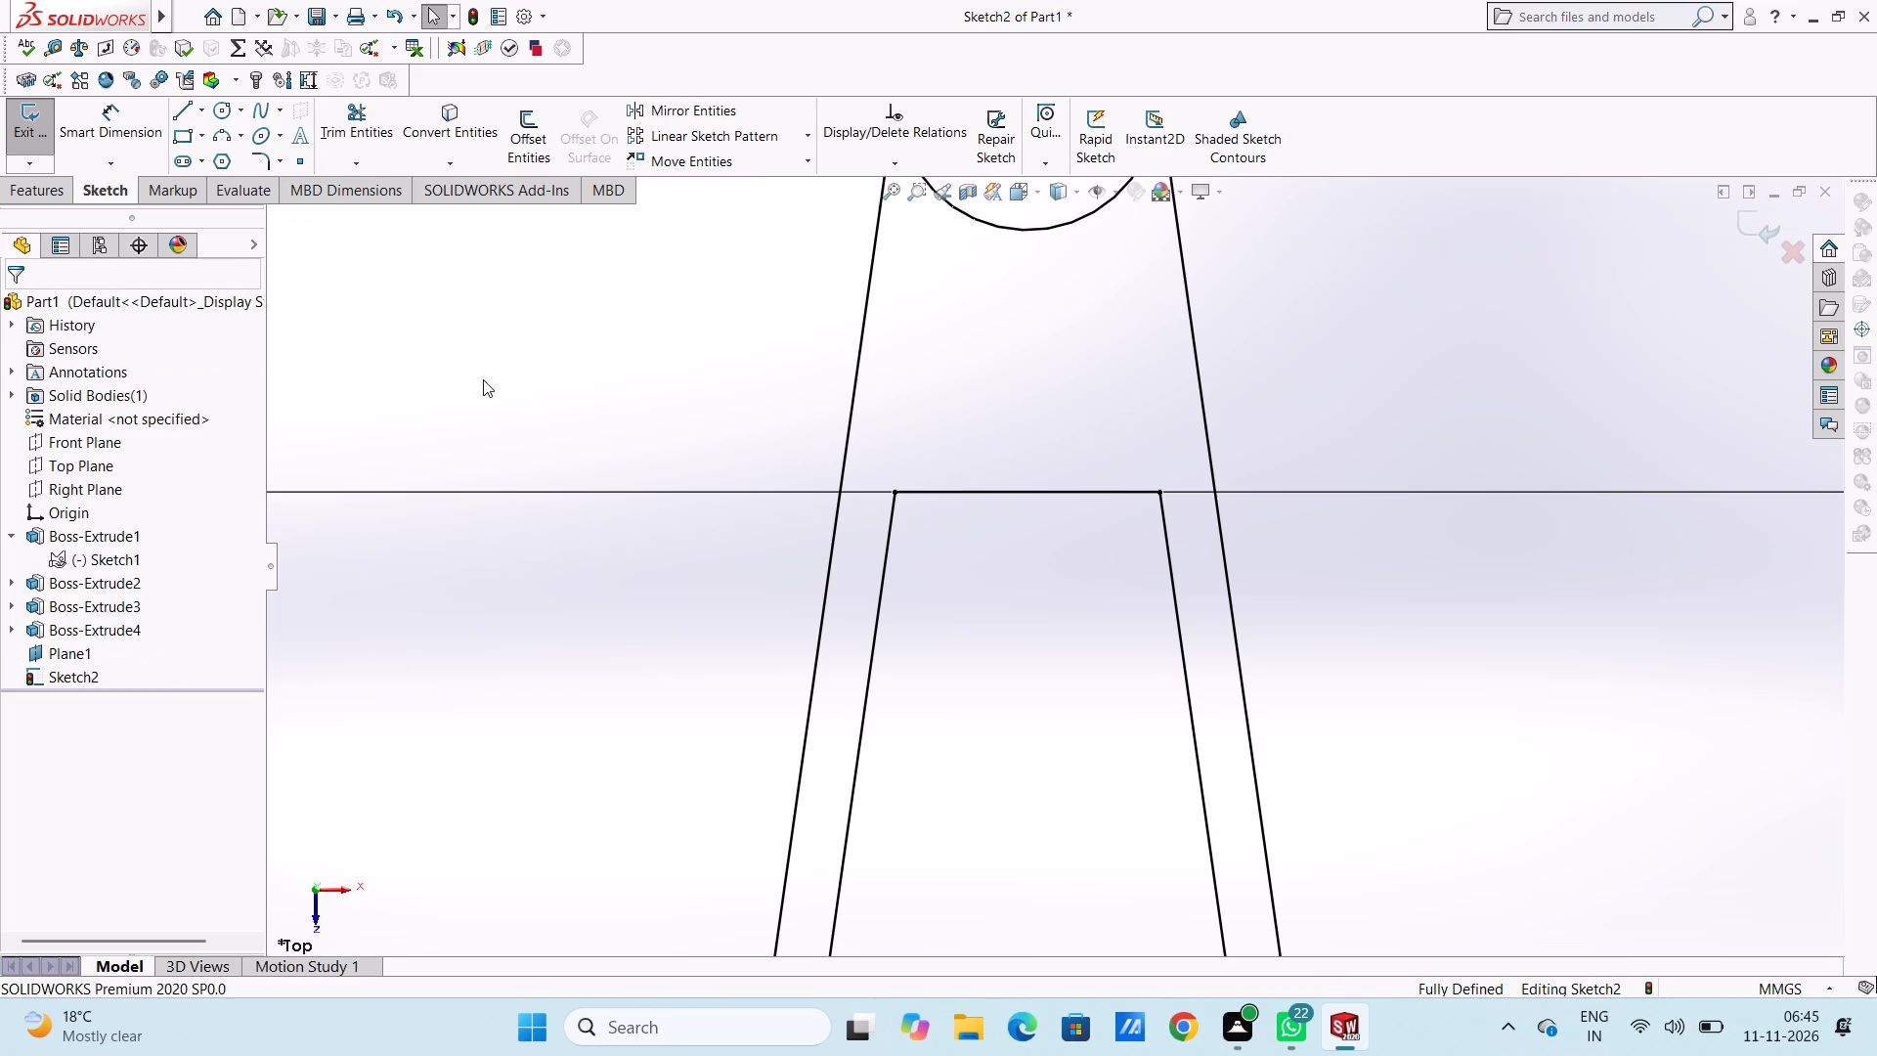
Fillet both upper corners of the arm's inner cutout, where the short horizontal line meets the slanted lines, with an 8 mm radius.
{"action": "left_click", "coordinate": [258, 158]}
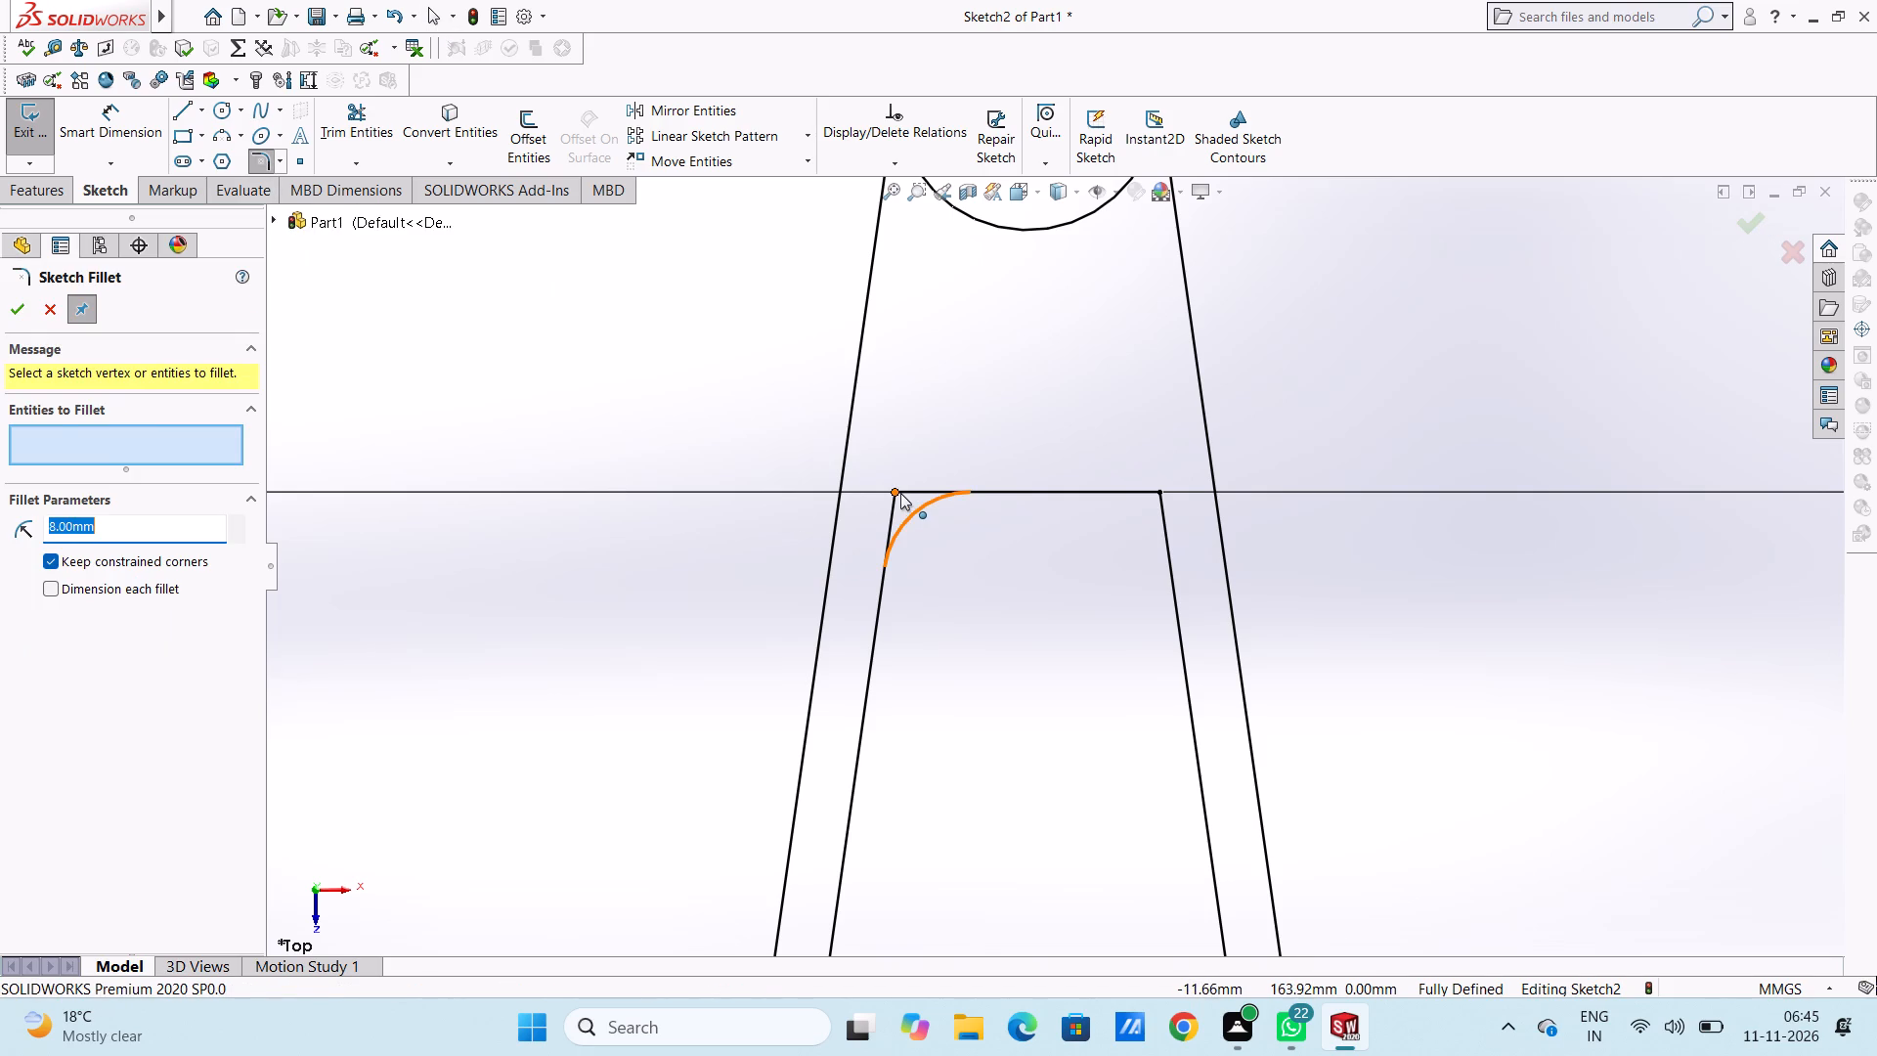
{"action": "left_click", "coordinate": [900, 493]}
{"action": "left_click", "coordinate": [1161, 498]}
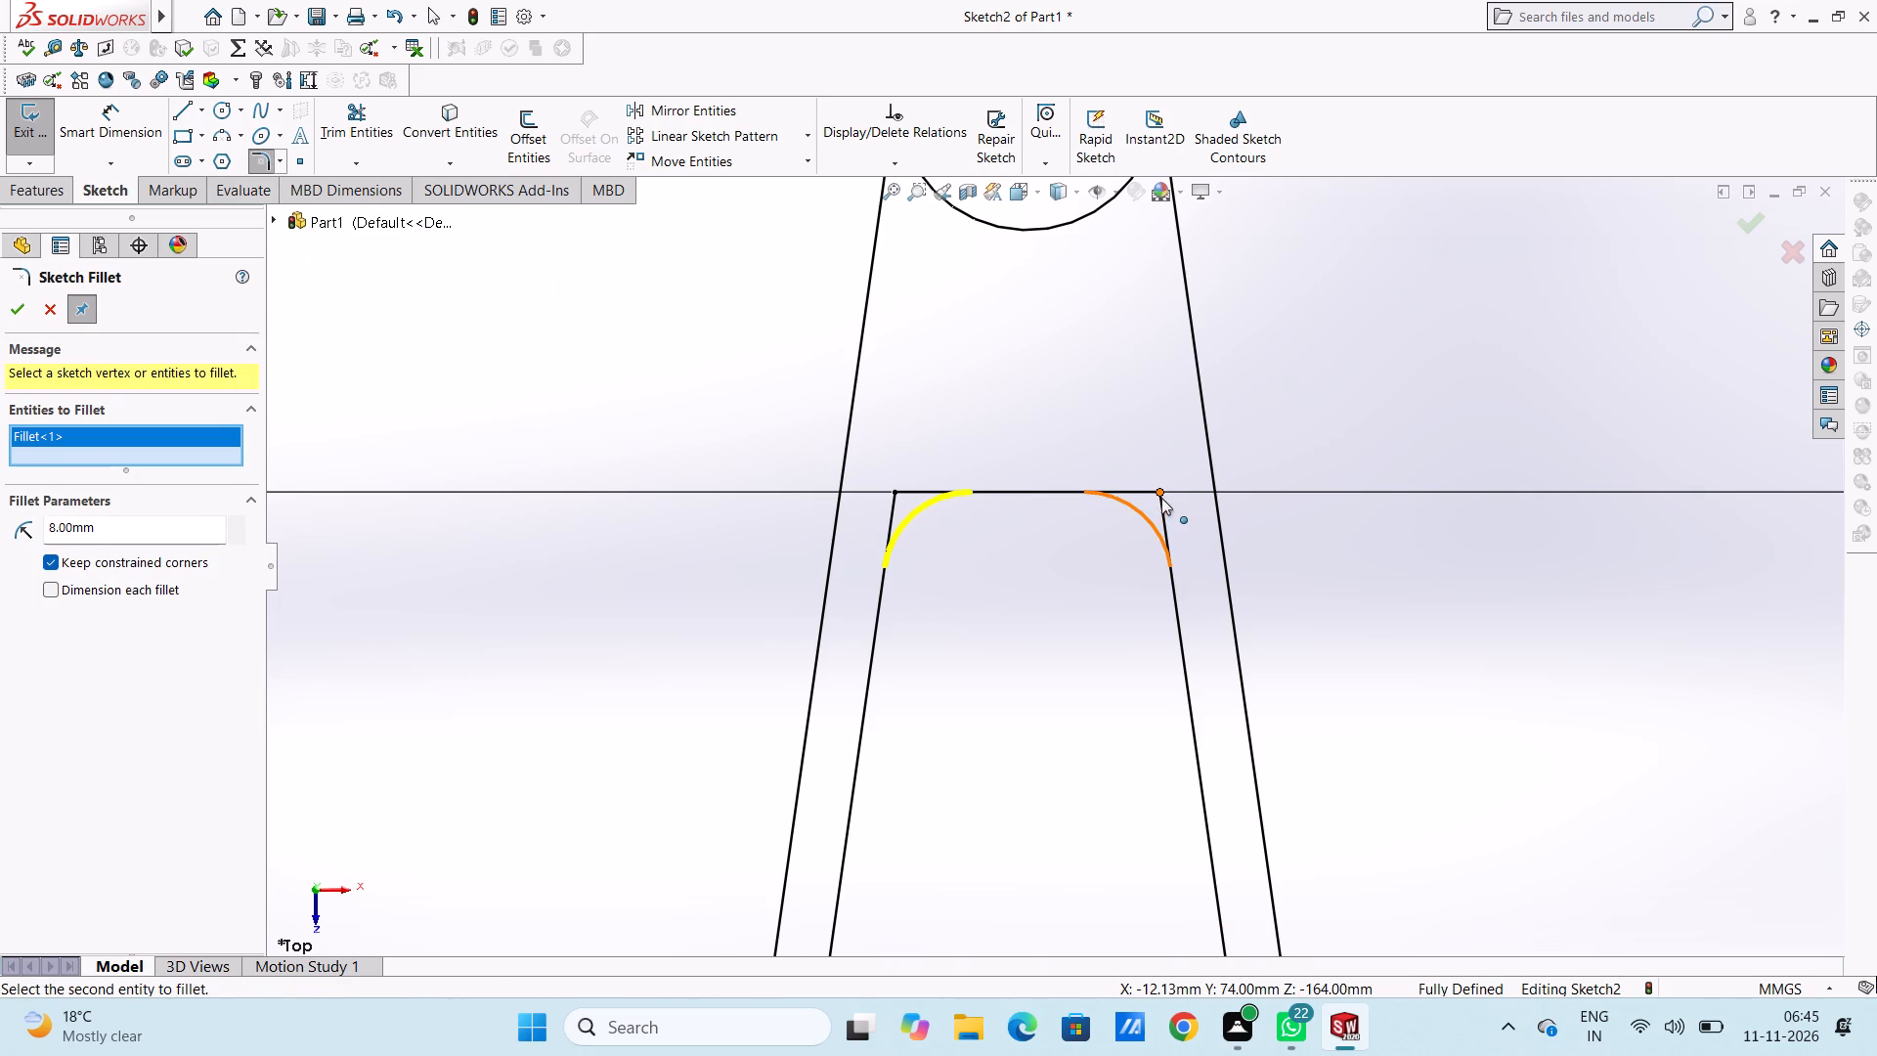
{"action": "double_click", "coordinate": [19, 305]}
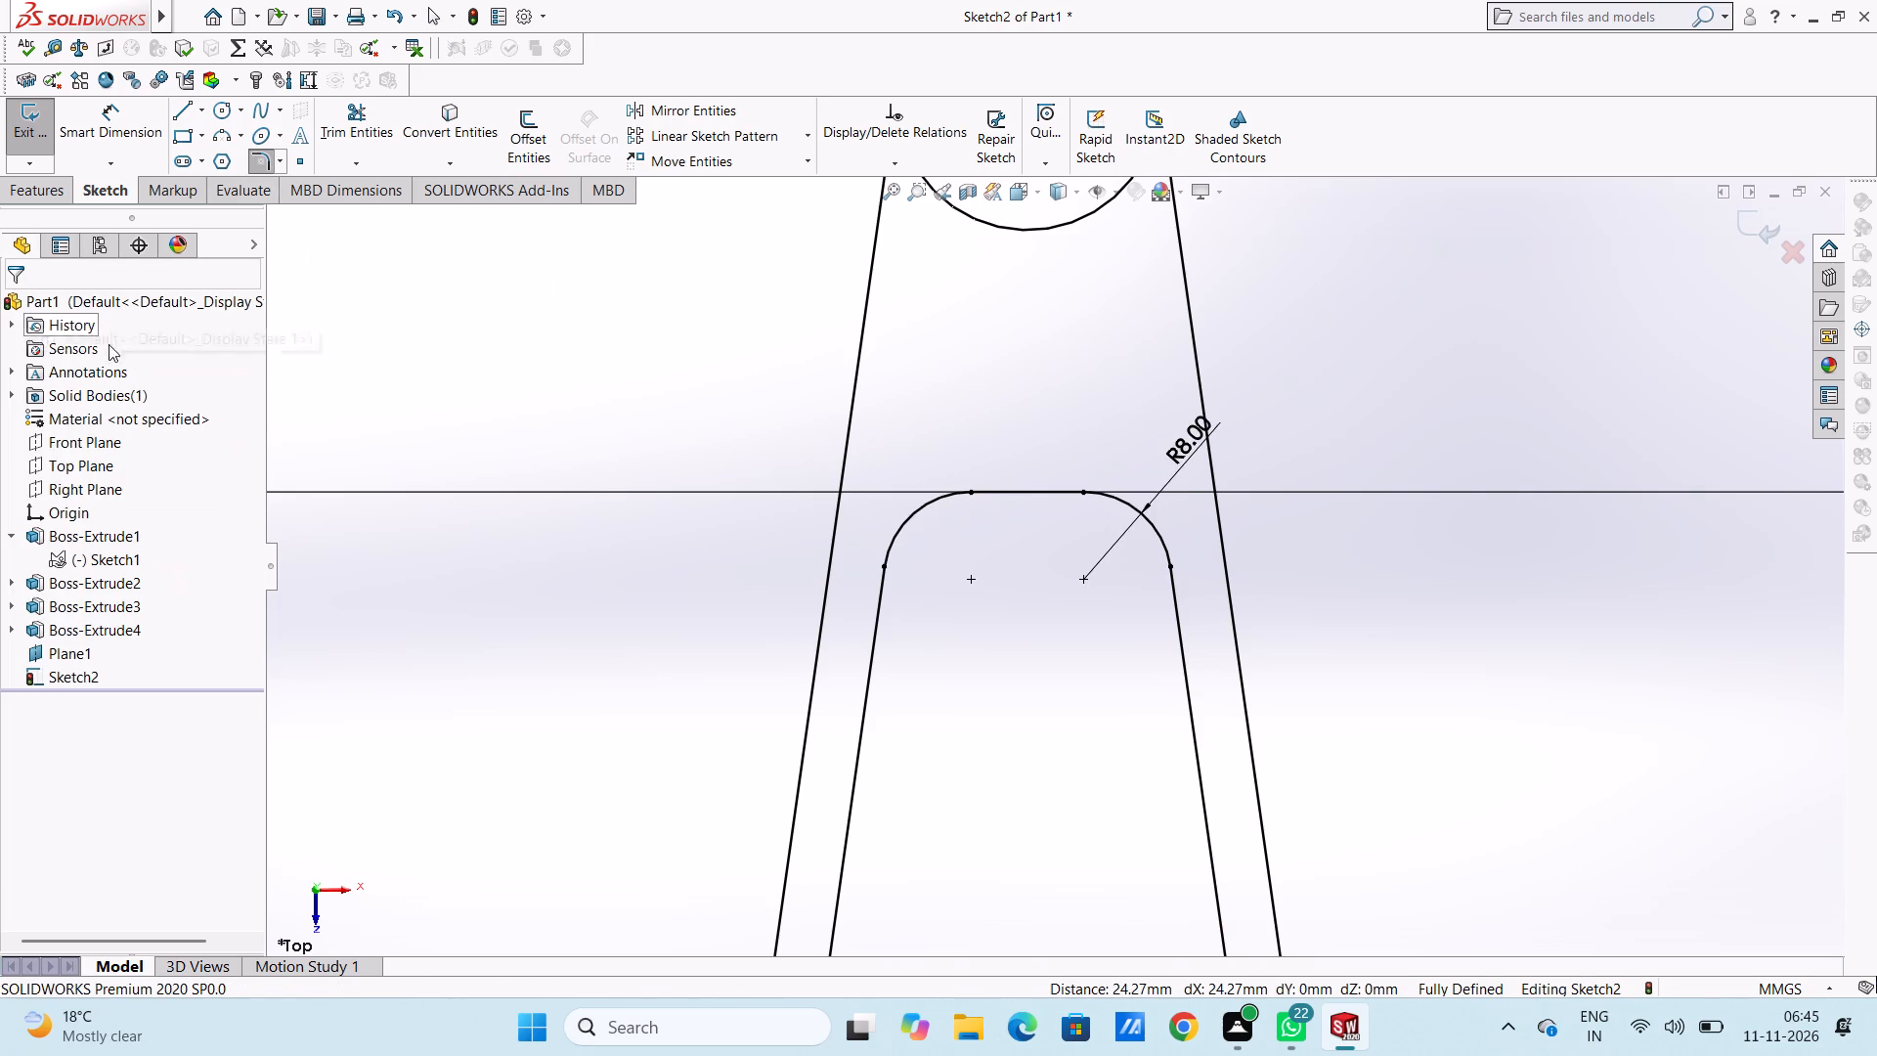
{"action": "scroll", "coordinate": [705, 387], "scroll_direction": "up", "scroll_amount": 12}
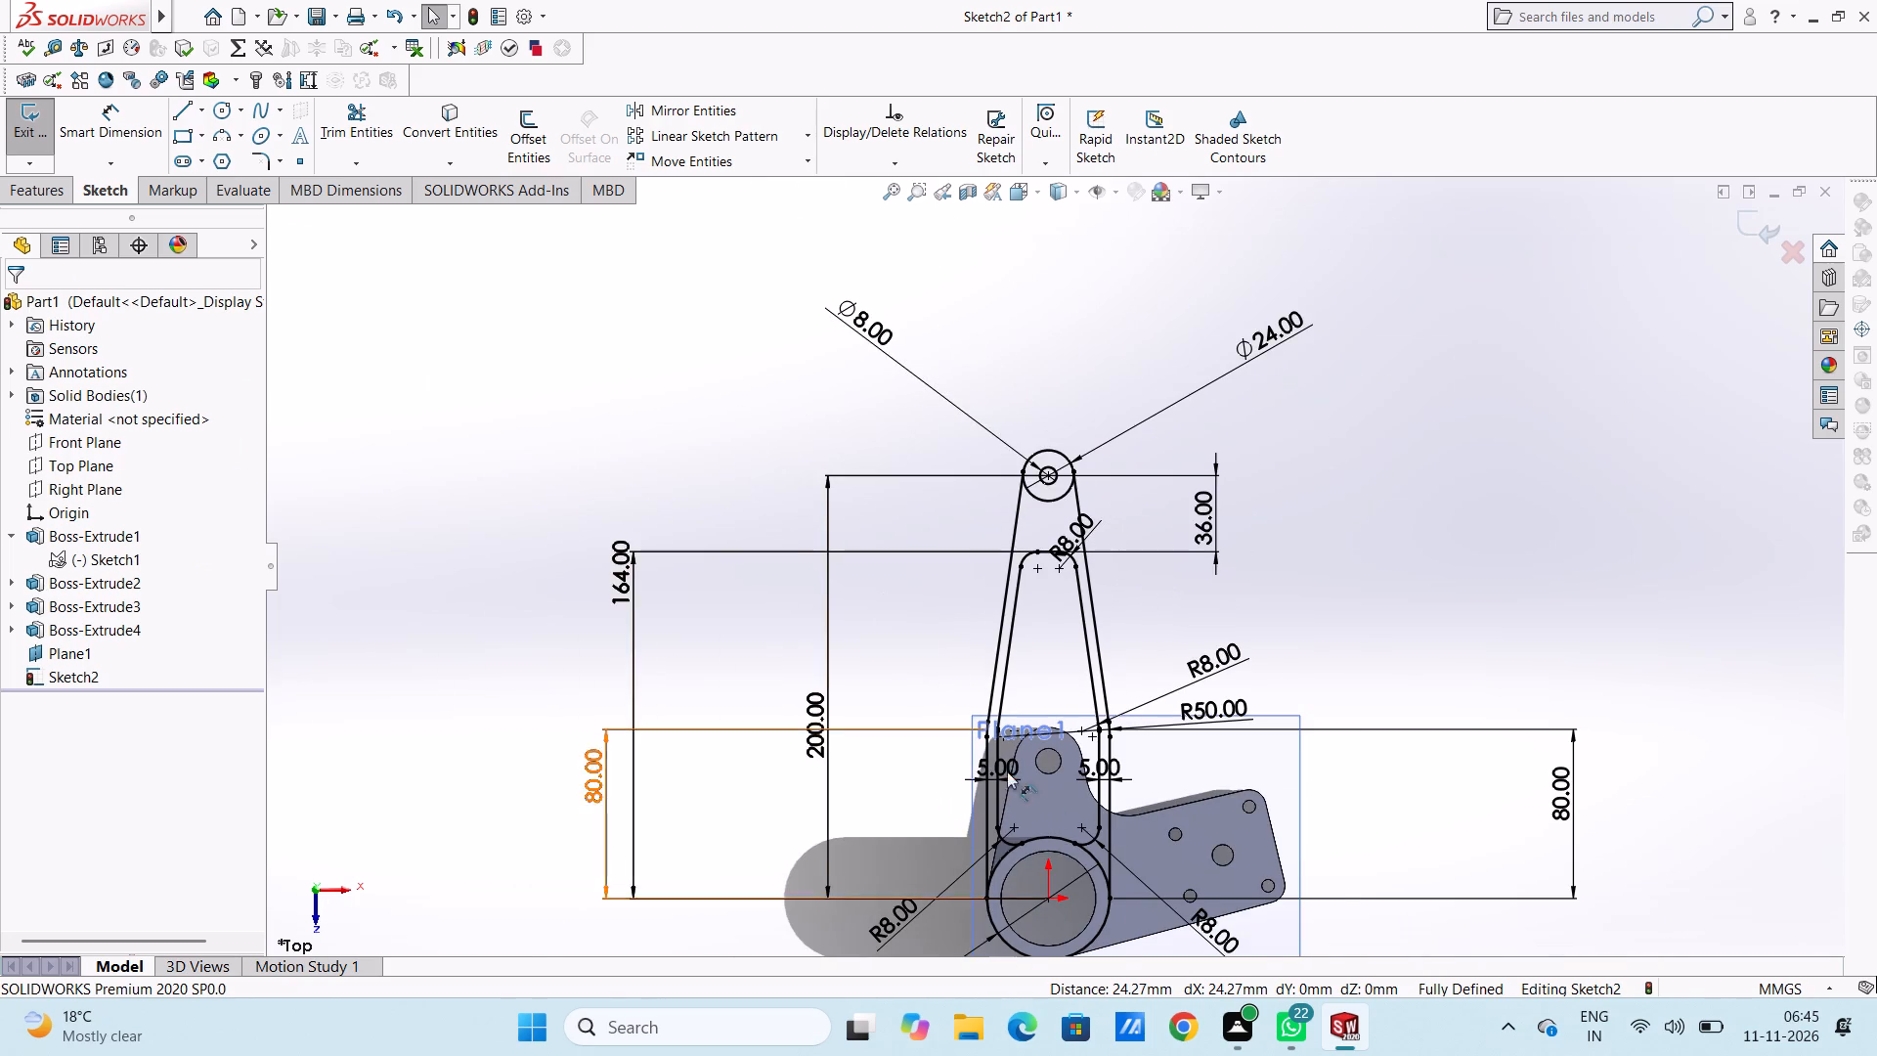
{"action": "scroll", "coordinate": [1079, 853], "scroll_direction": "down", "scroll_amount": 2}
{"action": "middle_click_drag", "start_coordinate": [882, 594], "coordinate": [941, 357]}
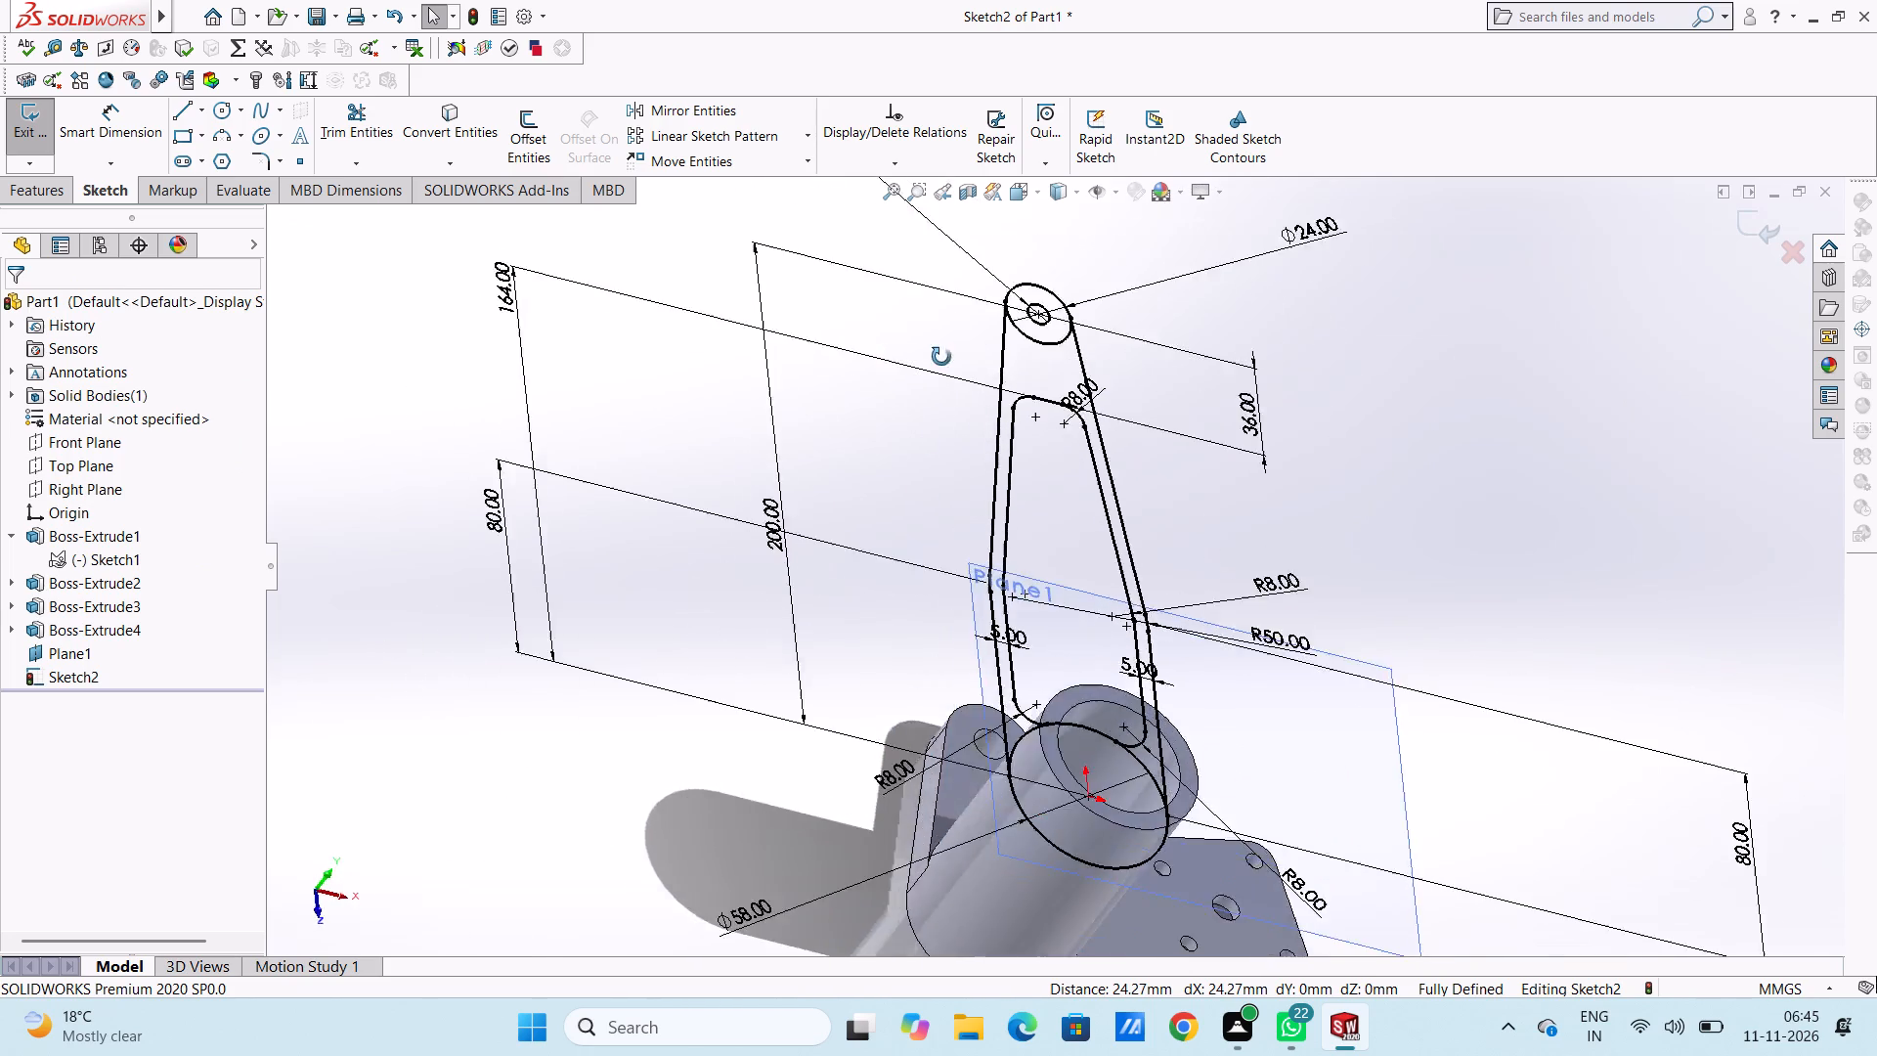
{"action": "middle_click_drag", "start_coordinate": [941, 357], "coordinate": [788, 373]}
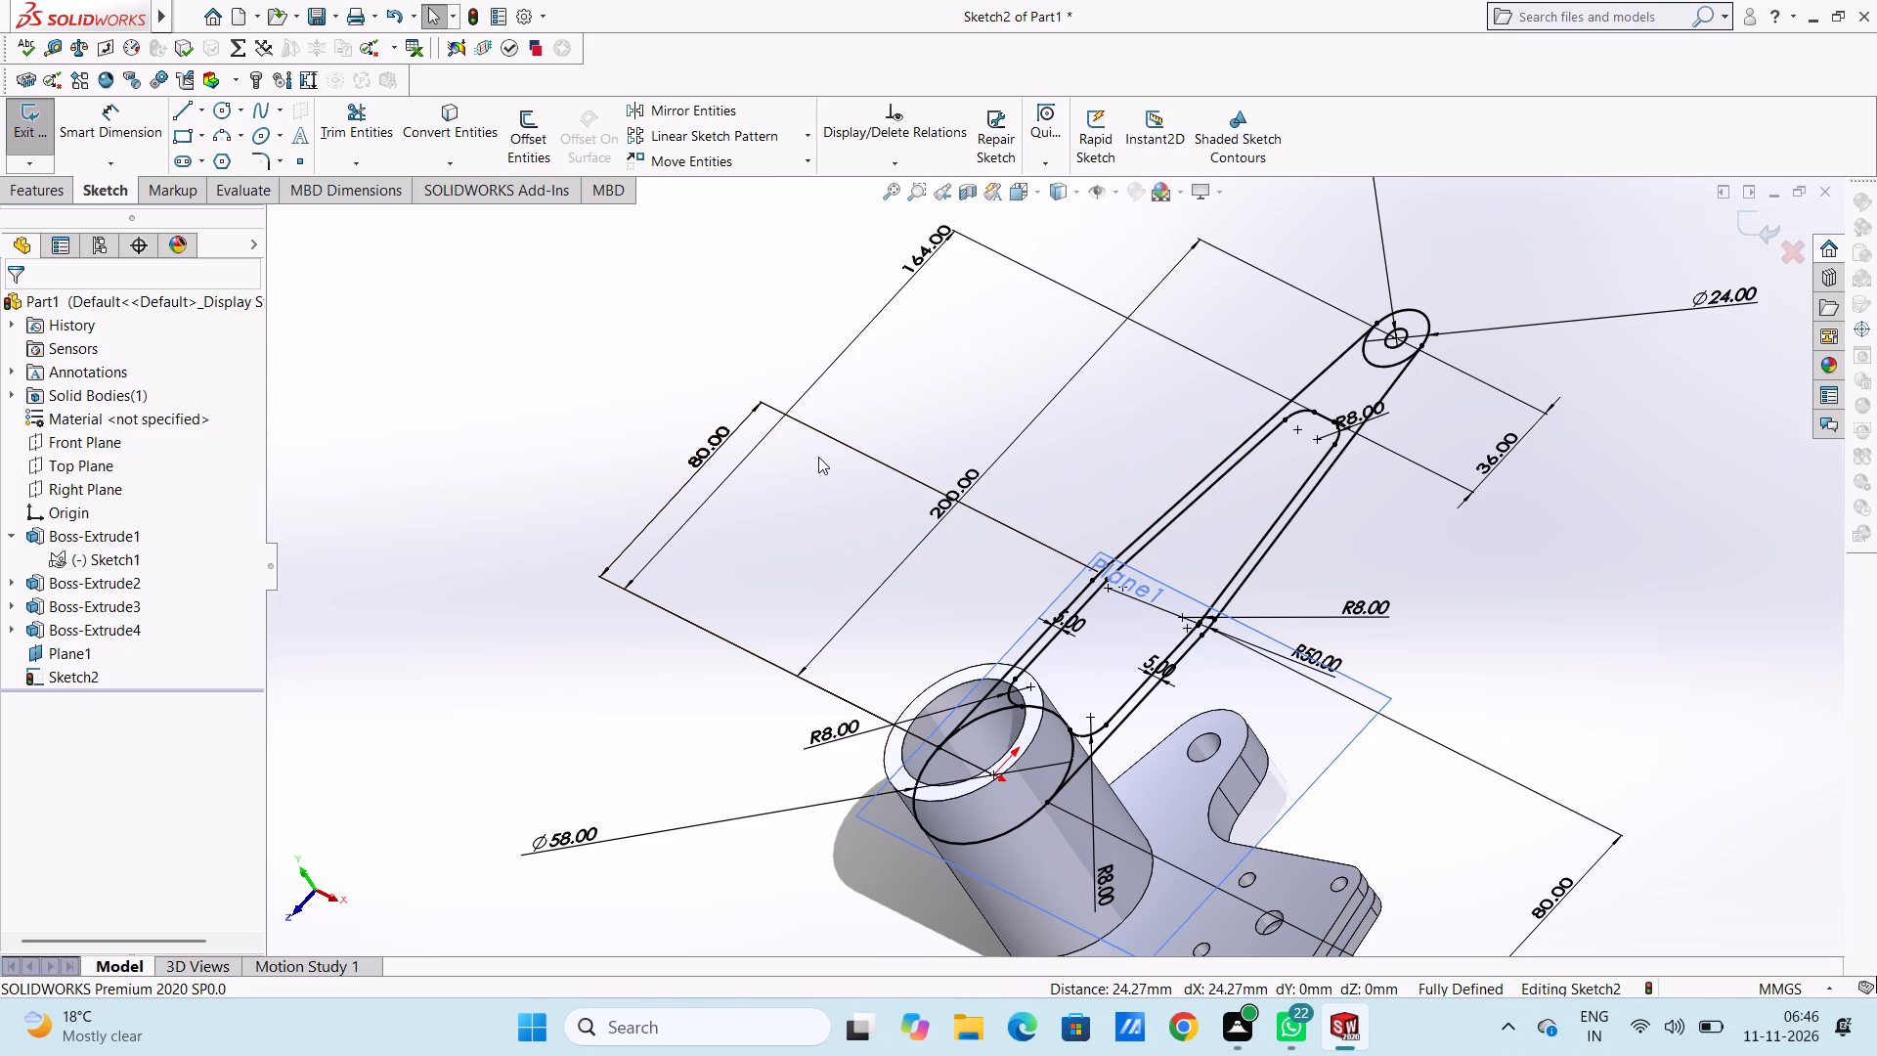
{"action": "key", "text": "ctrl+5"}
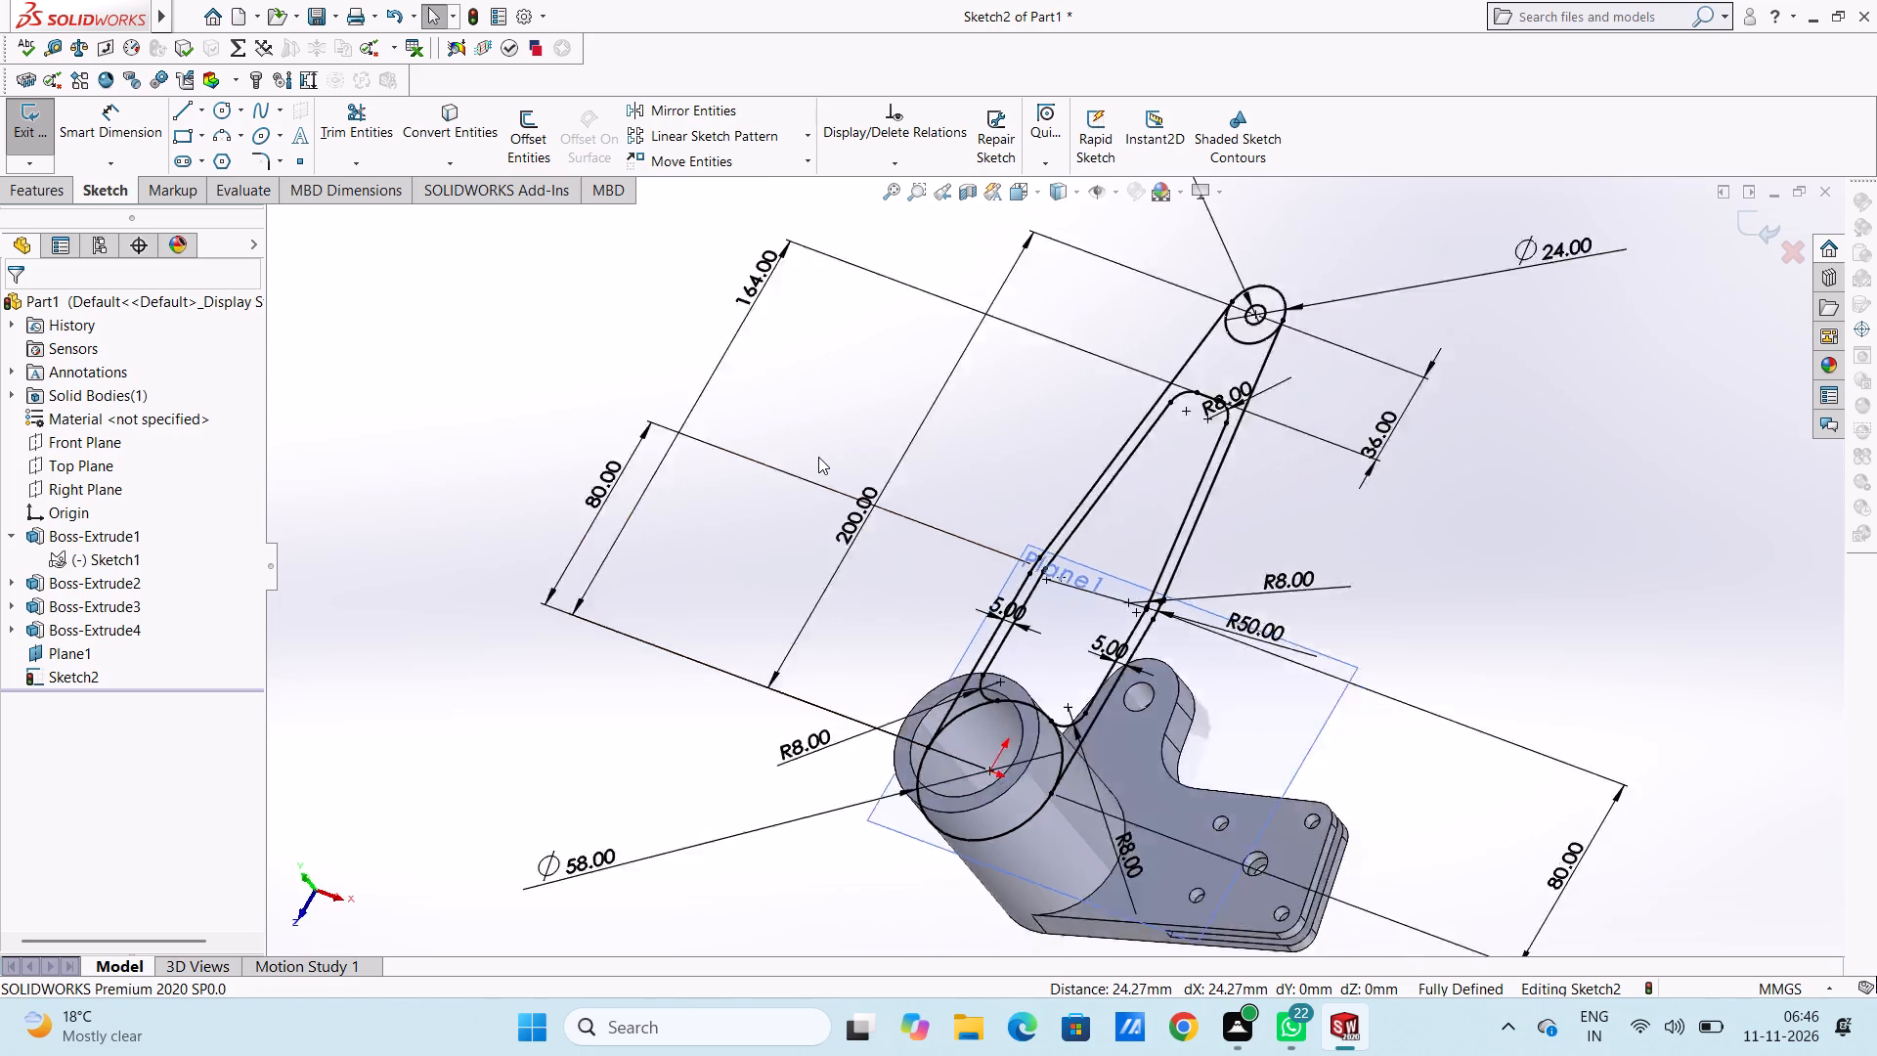
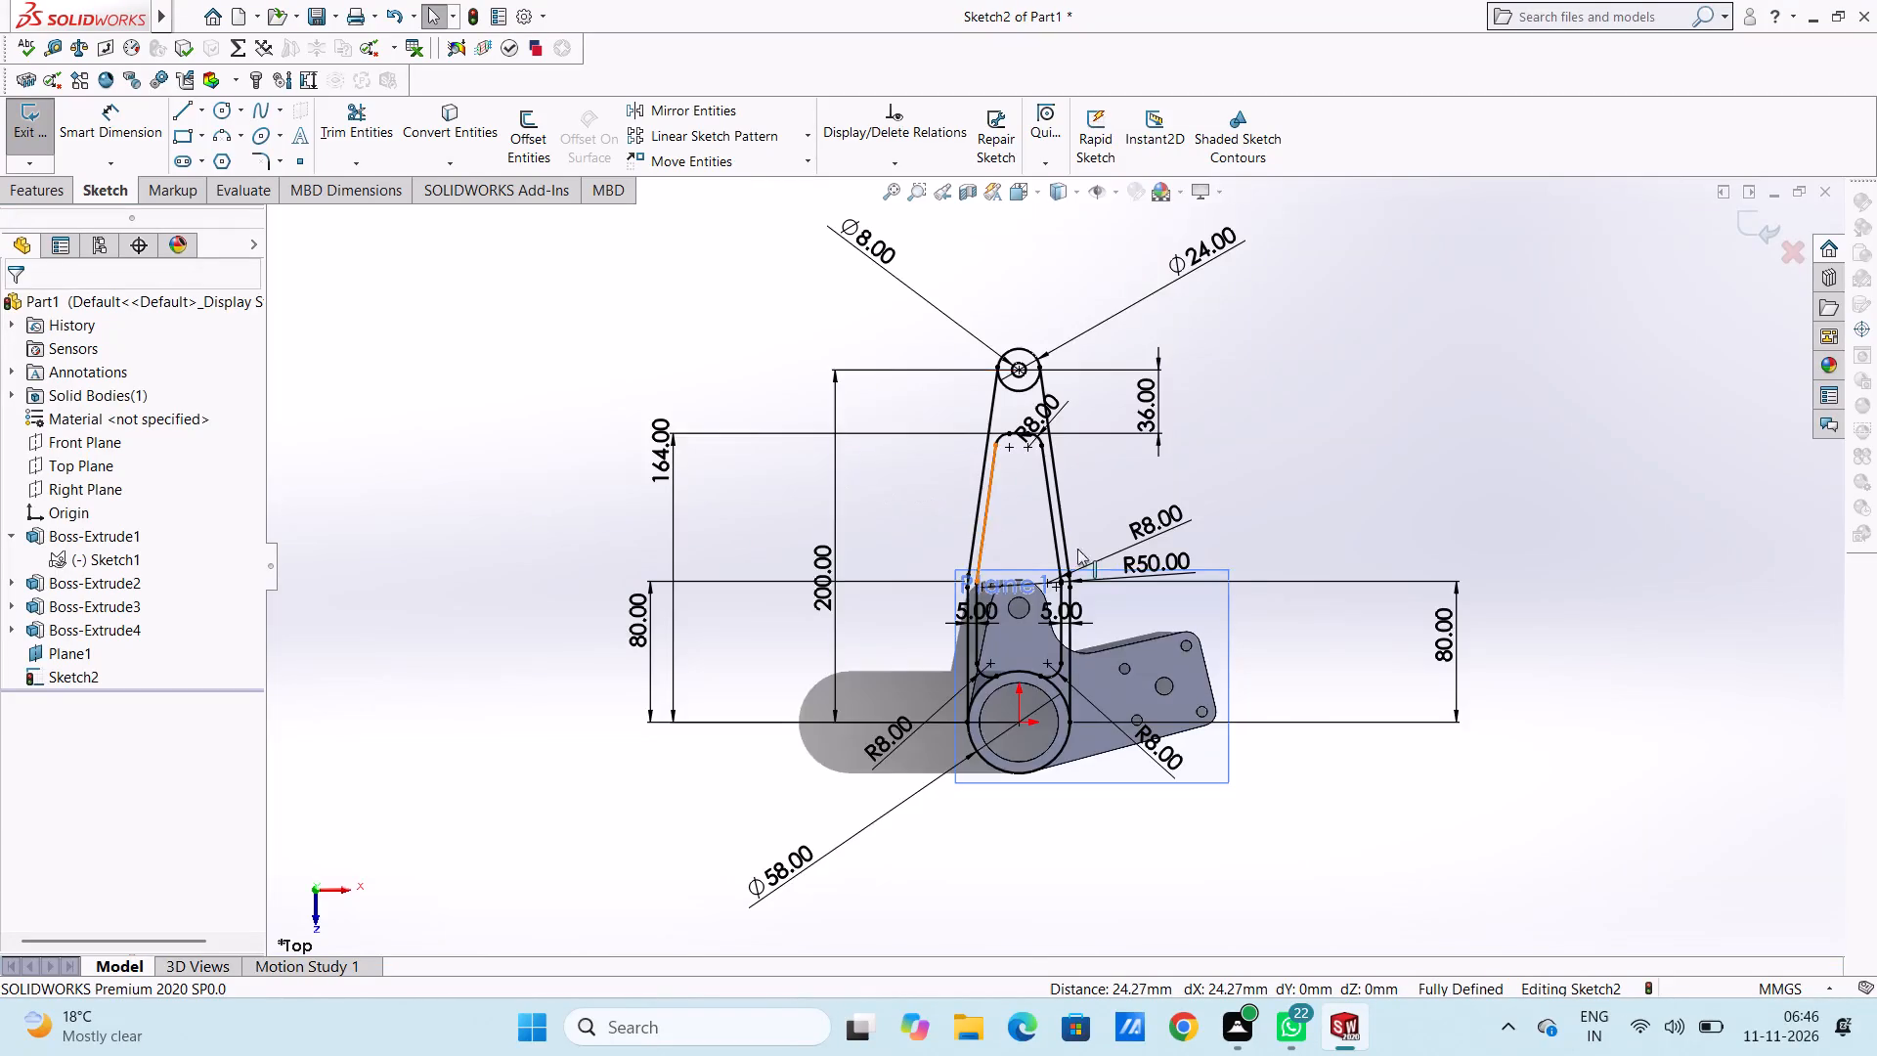
Sketch three circles down the arm's vertical centreline inside the inner cutout, with radii of about 3.3, 2.5 and 5.7 mm from top down.
{"action": "scroll", "coordinate": [1107, 557], "scroll_direction": "down", "scroll_amount": 1}
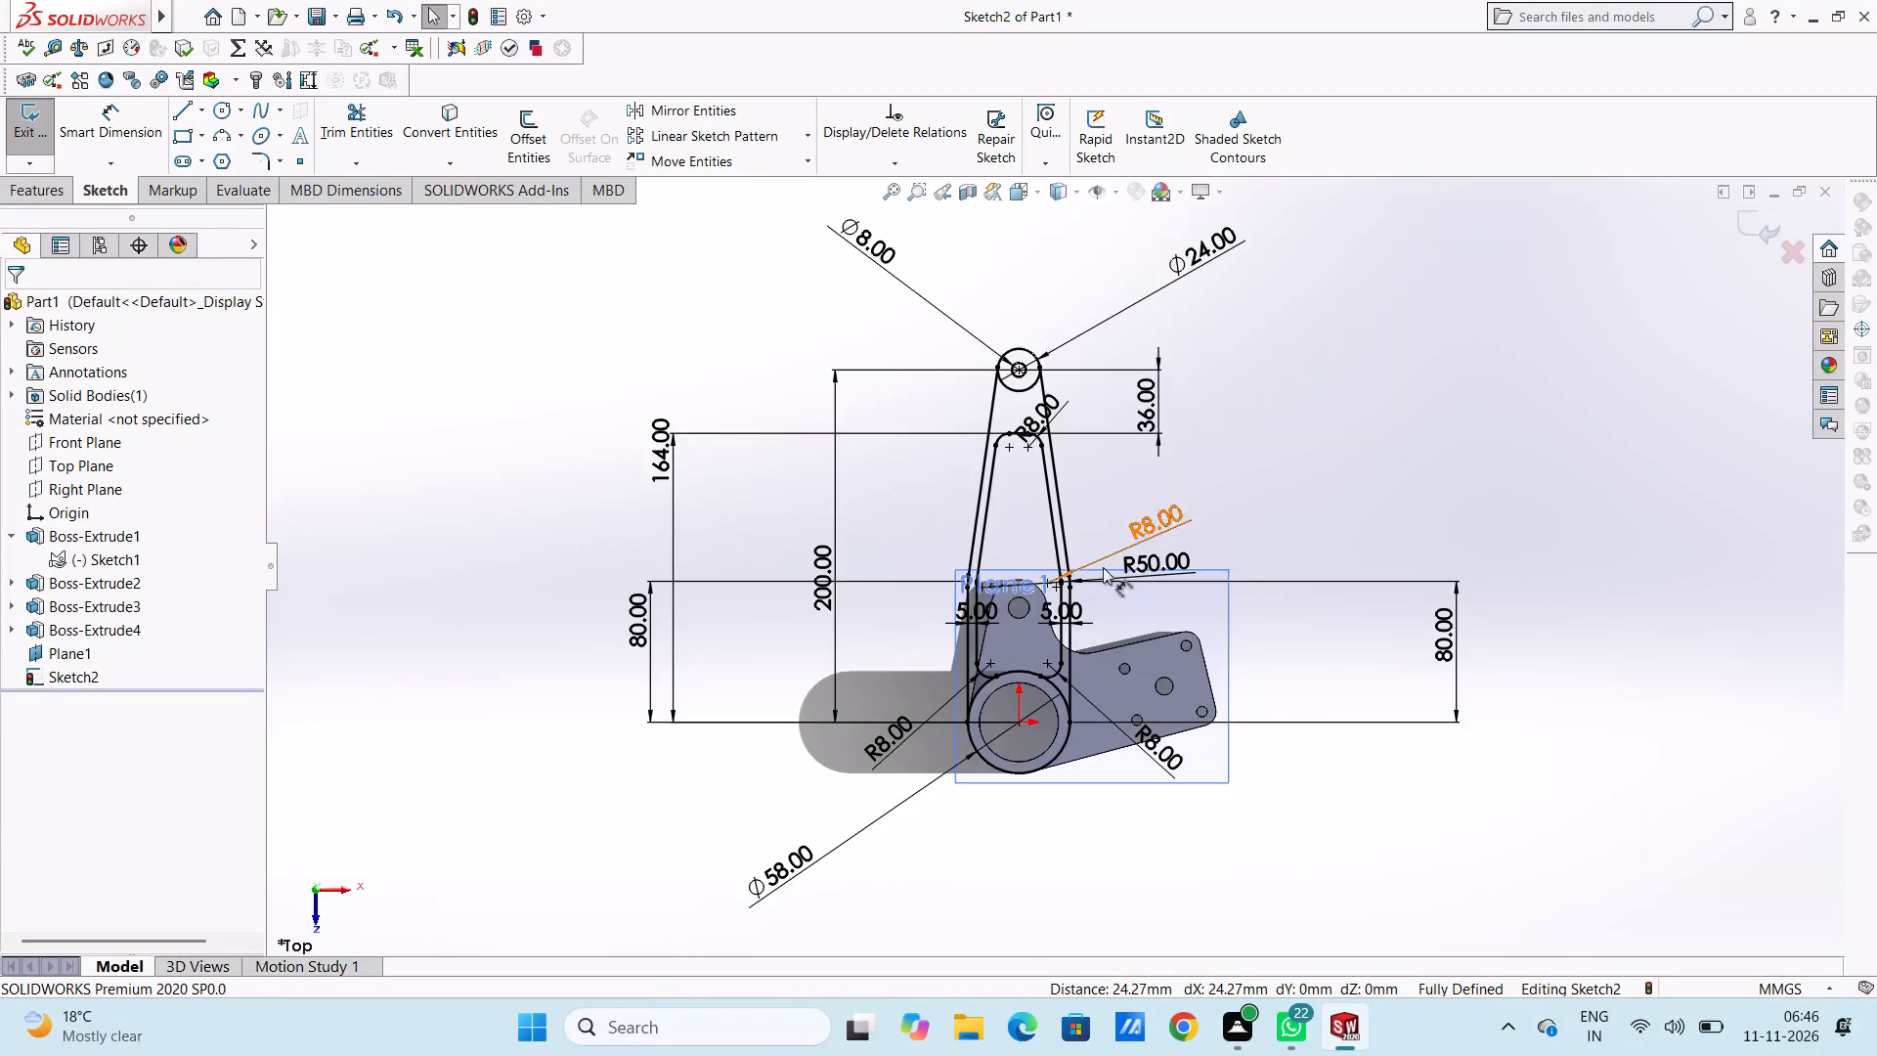
{"action": "scroll", "coordinate": [1103, 567], "scroll_direction": "down", "scroll_amount": 4}
{"action": "scroll", "coordinate": [979, 313], "scroll_direction": "up", "scroll_amount": 2}
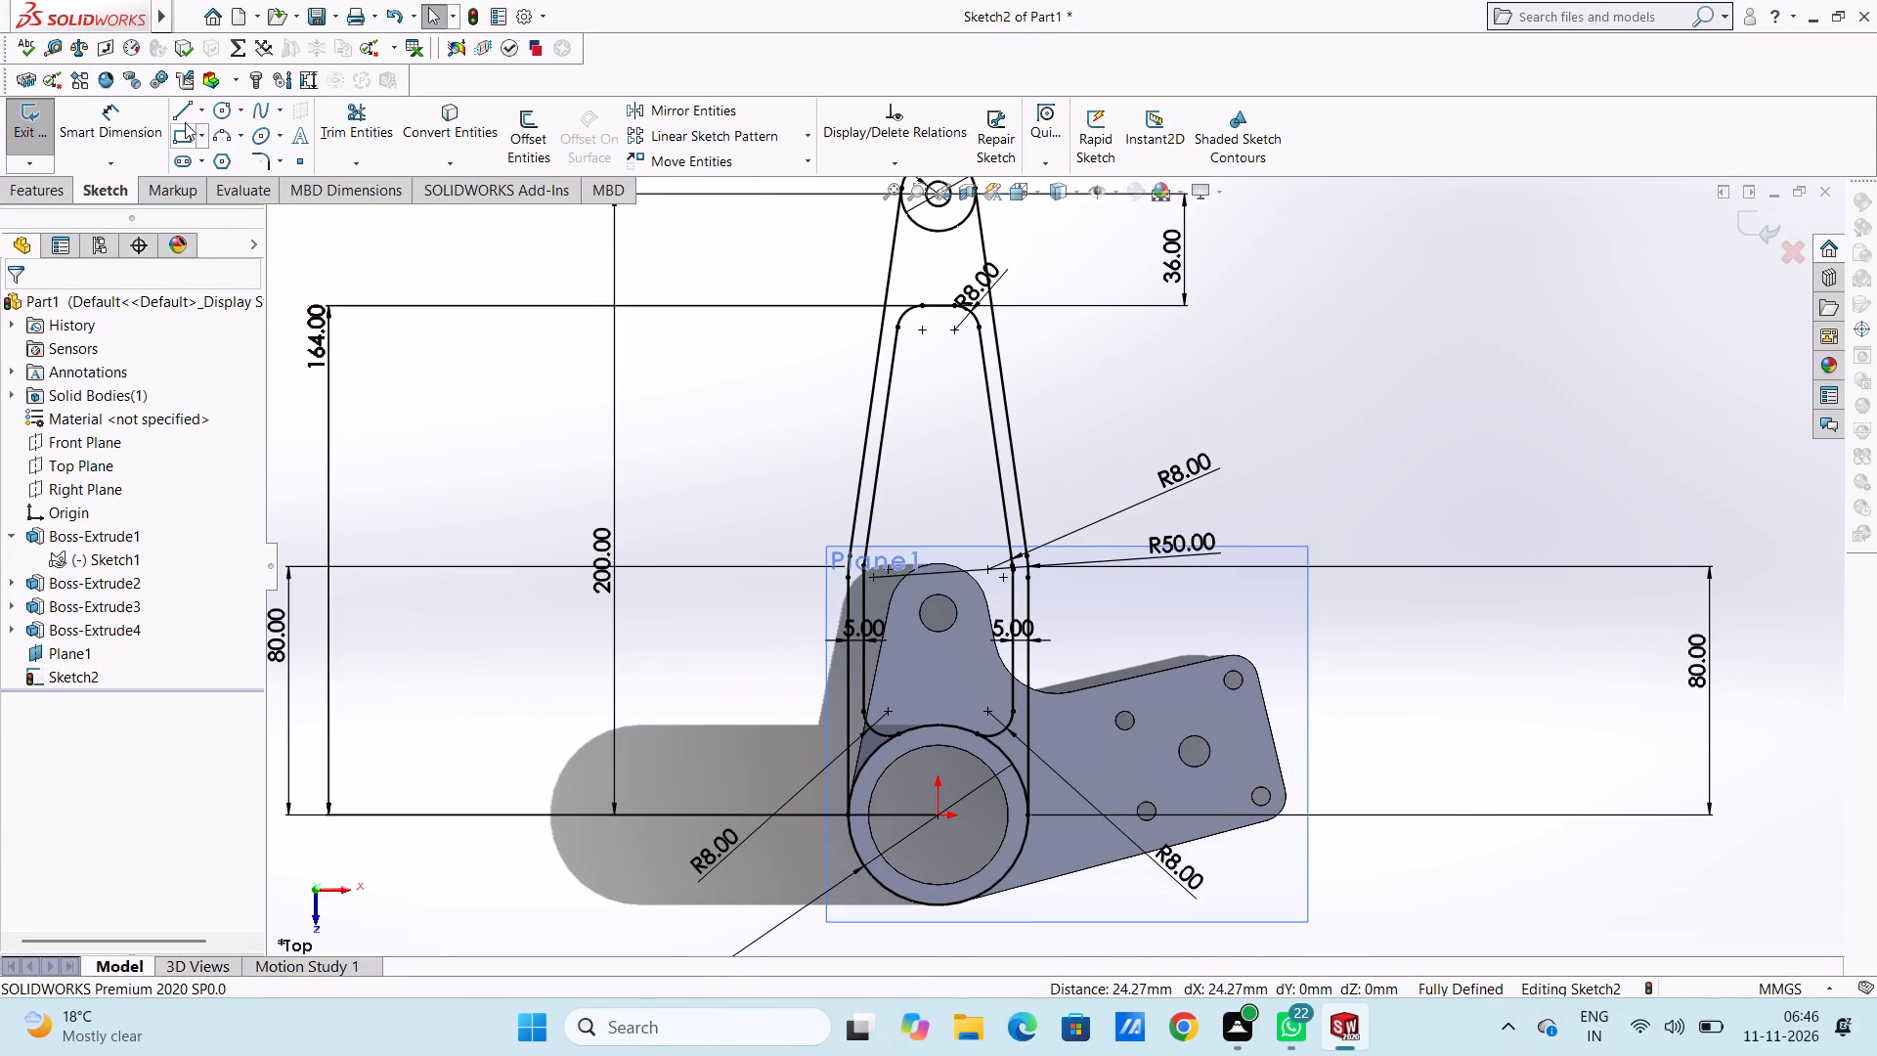
{"action": "left_click", "coordinate": [214, 111]}
{"action": "scroll", "coordinate": [951, 379], "scroll_direction": "down", "scroll_amount": 3}
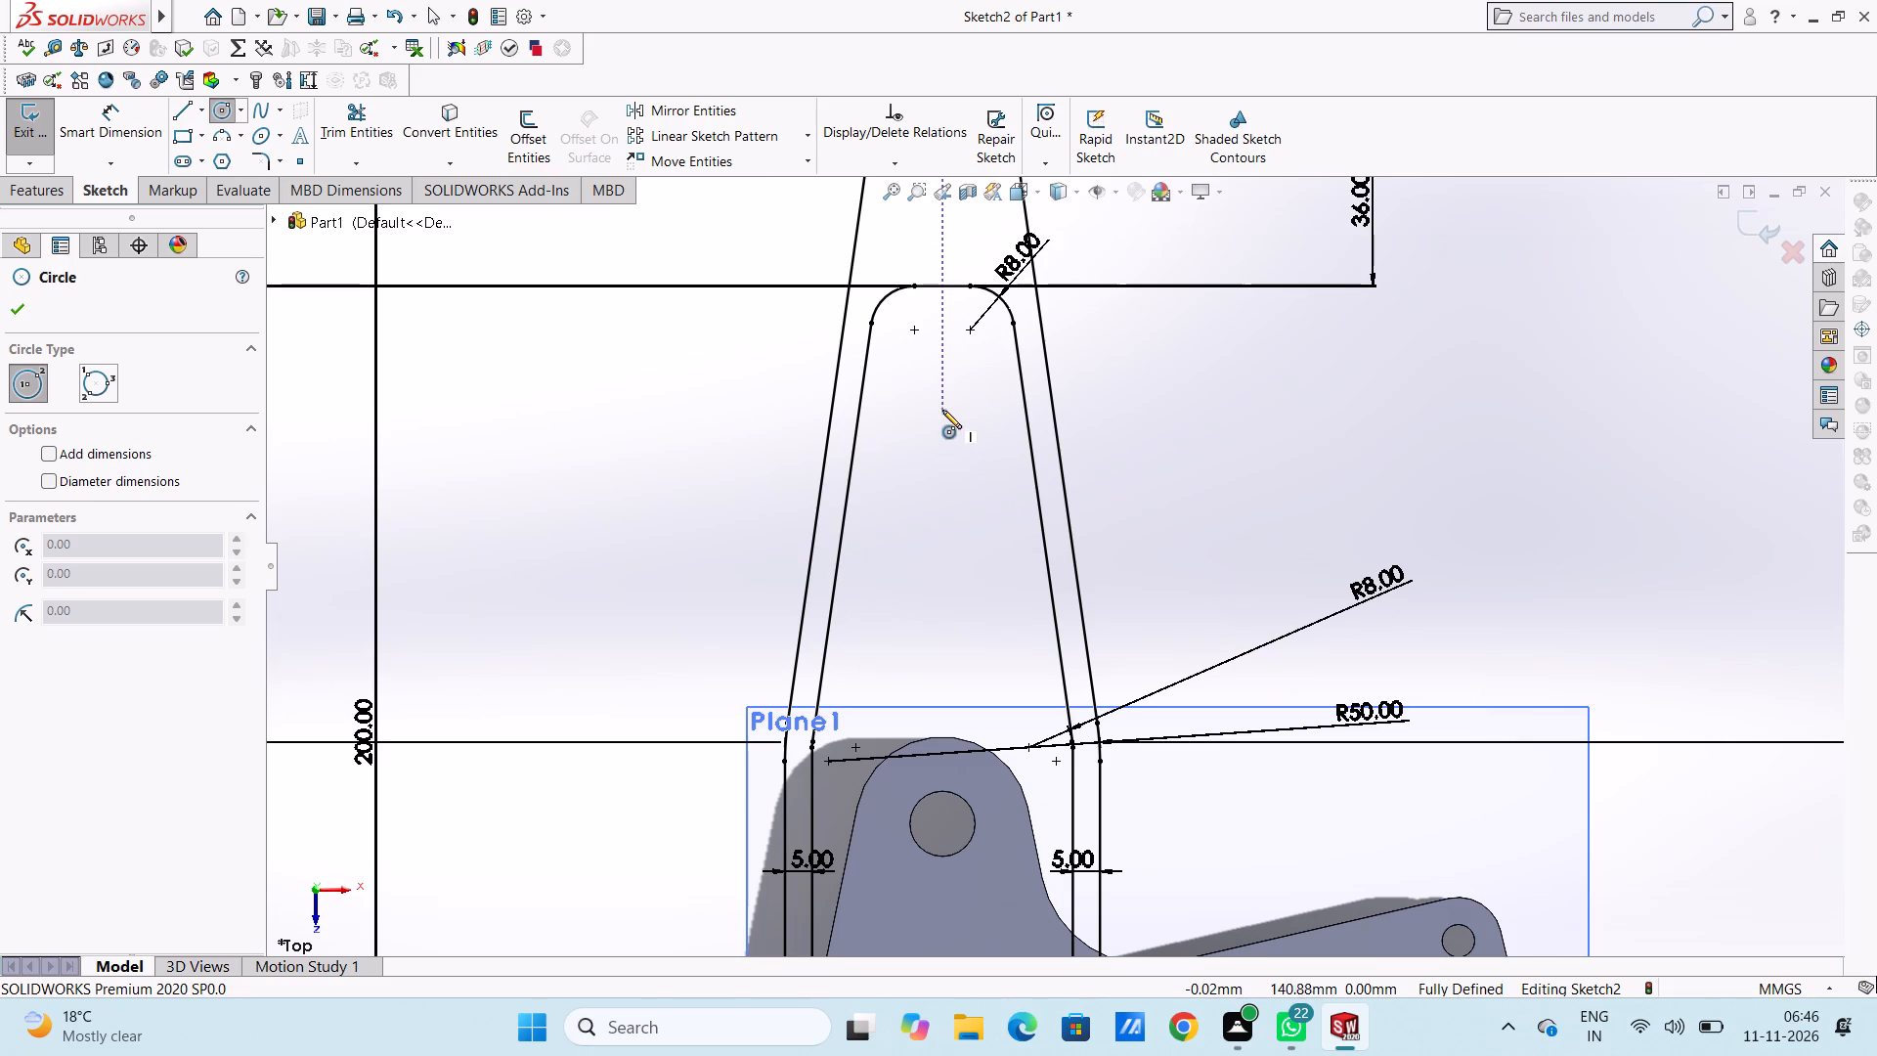
{"action": "left_click", "coordinate": [942, 404]}
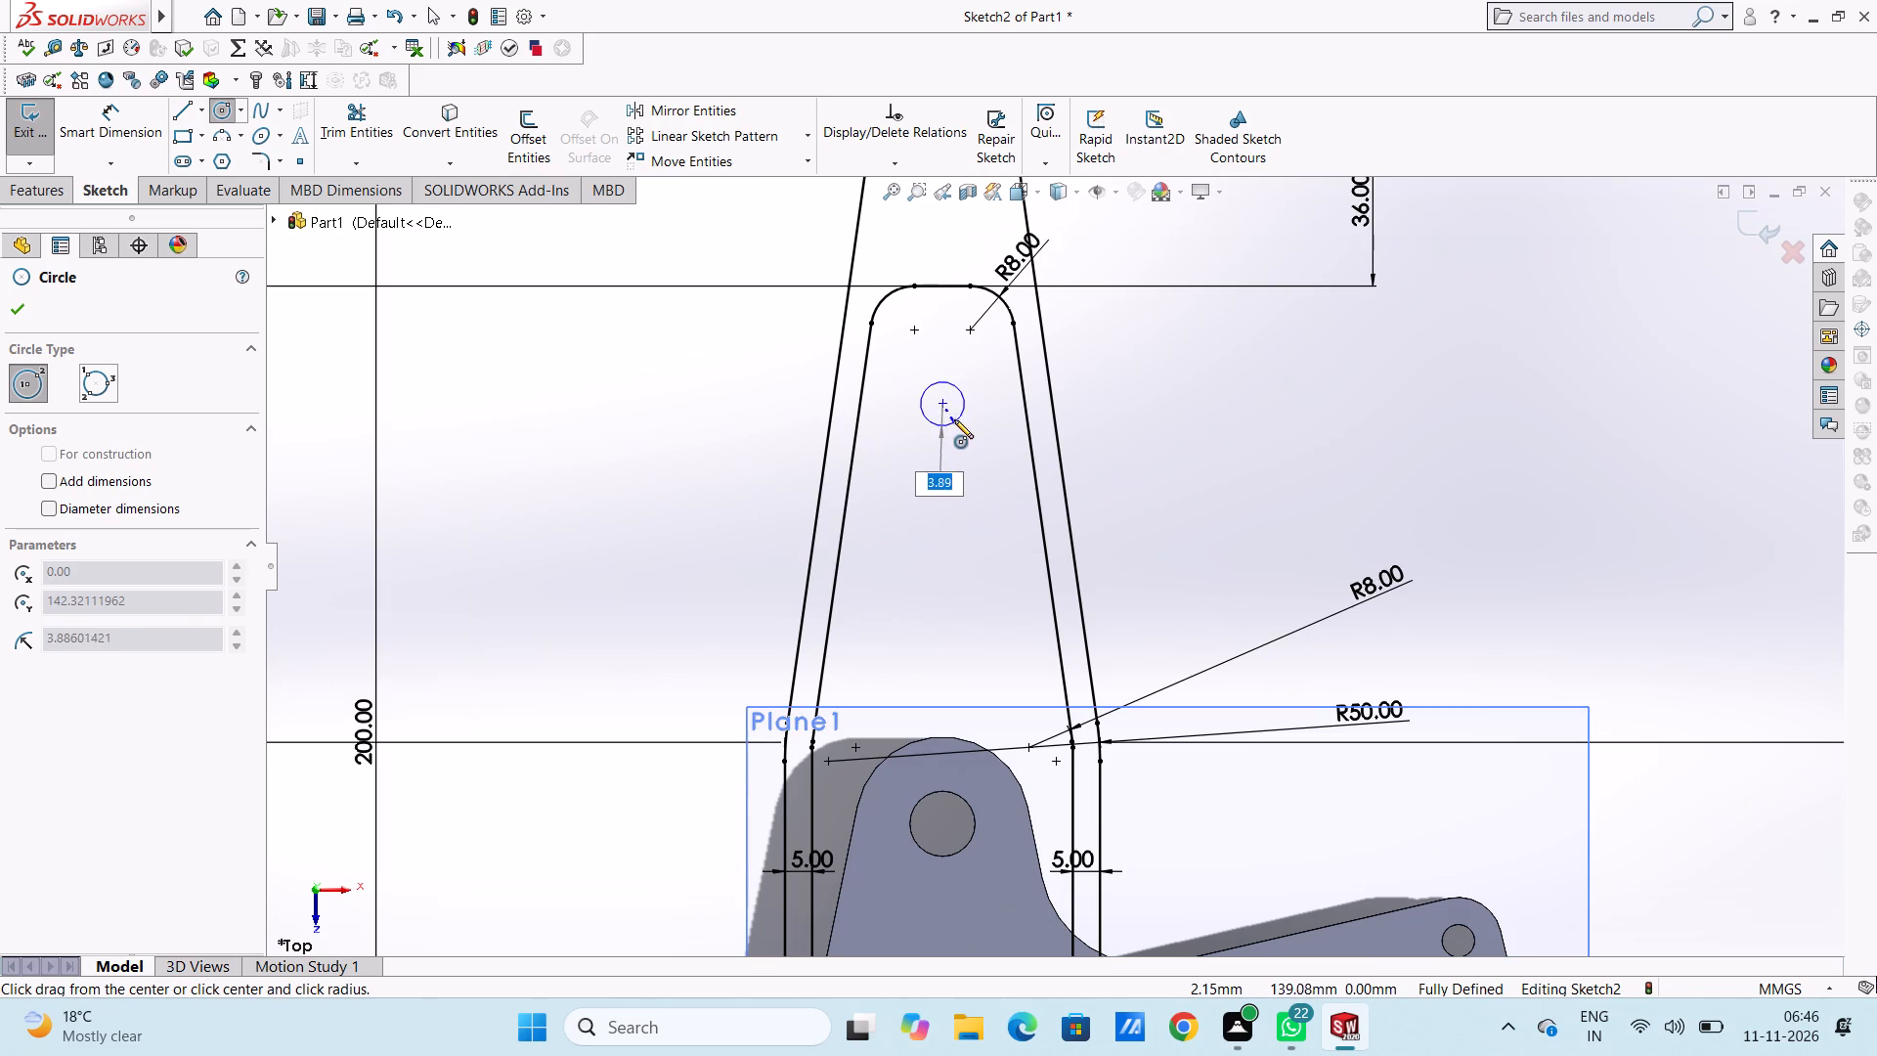
{"action": "left_click", "coordinate": [954, 418]}
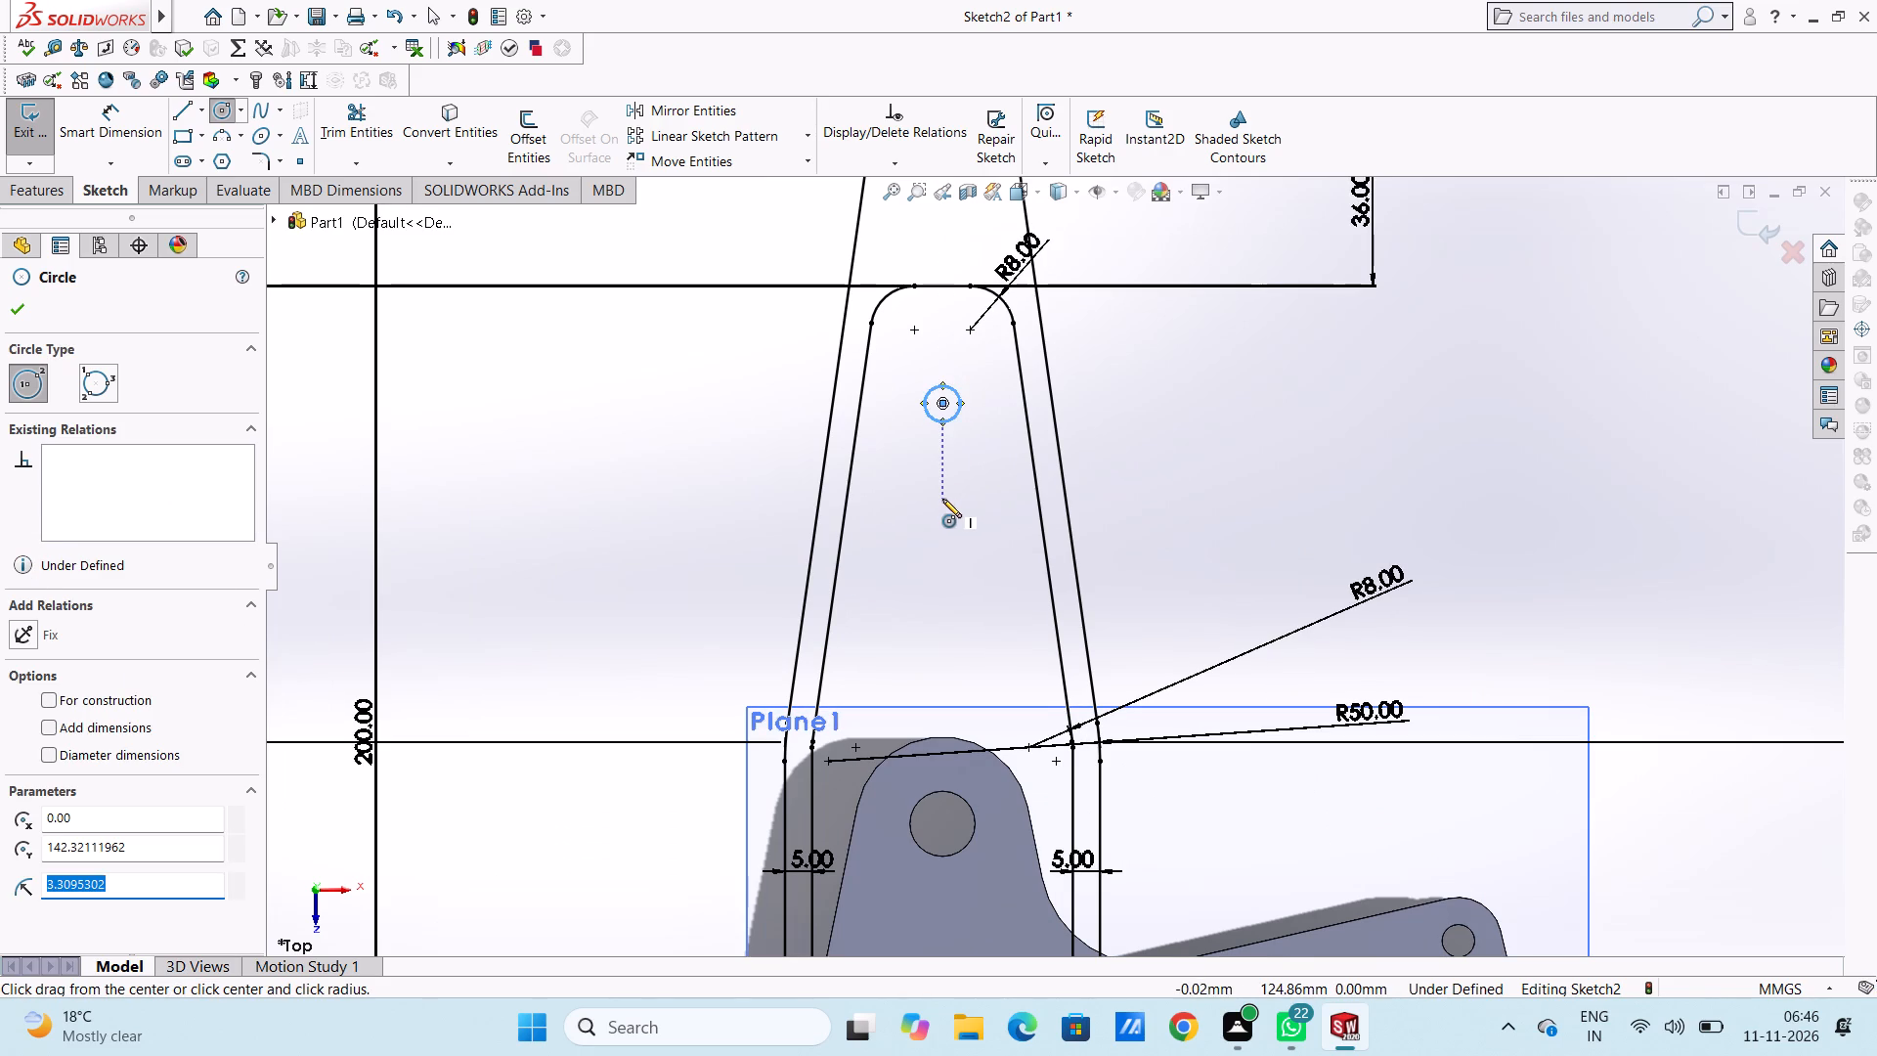
{"action": "left_click", "coordinate": [942, 499]}
{"action": "left_click", "coordinate": [952, 508]}
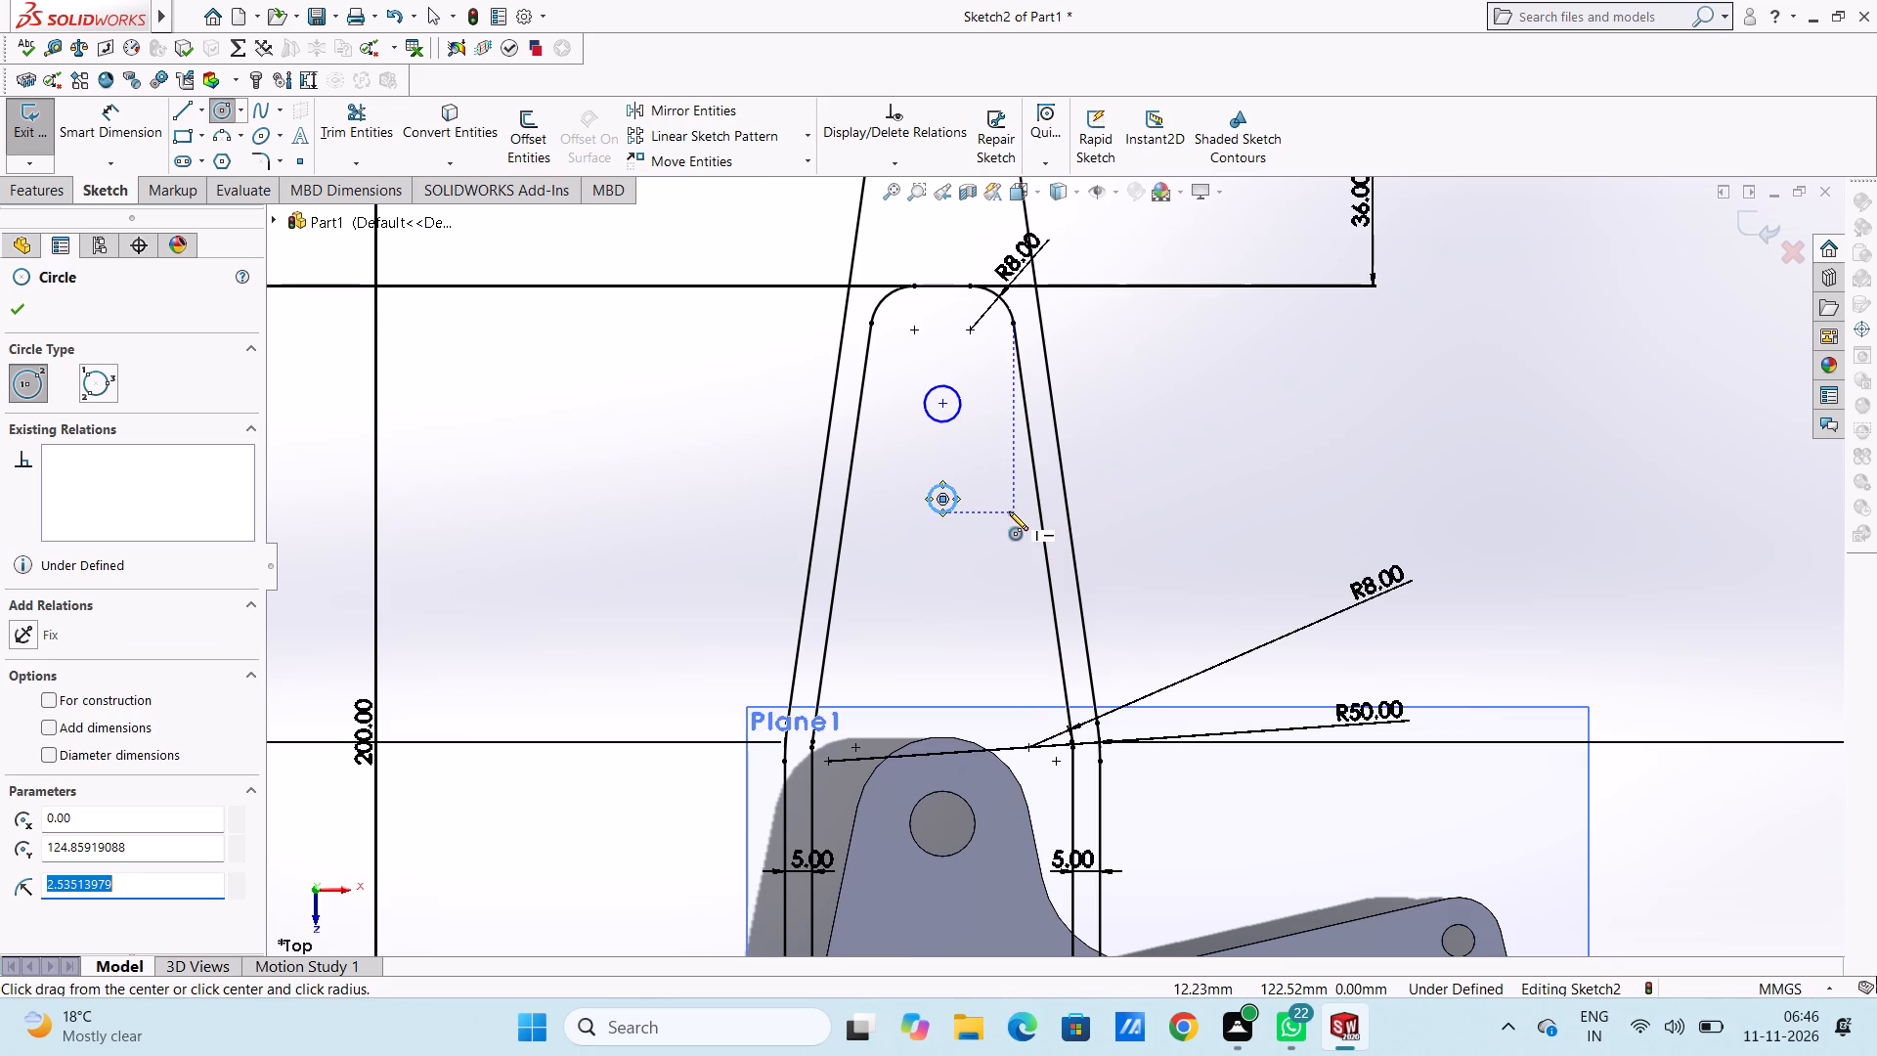
{"action": "left_click", "coordinate": [946, 618]}
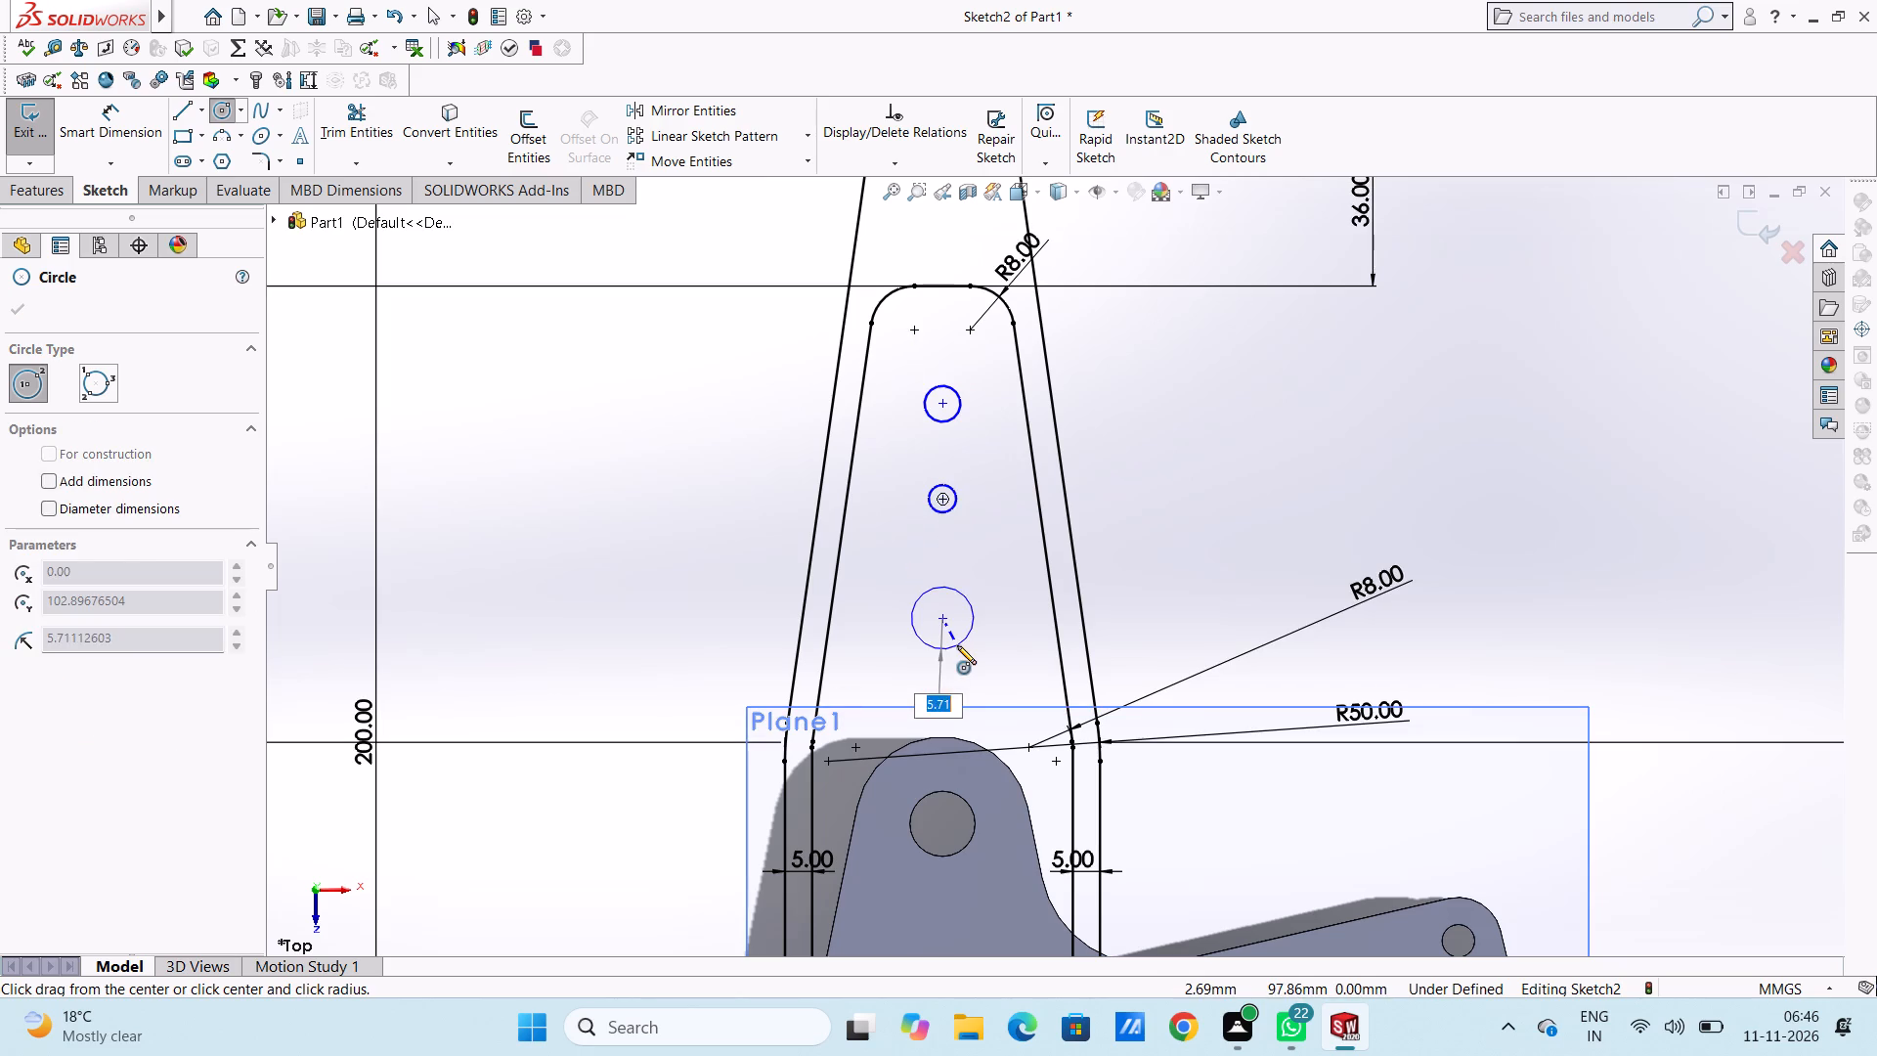
{"action": "left_click", "coordinate": [957, 645]}
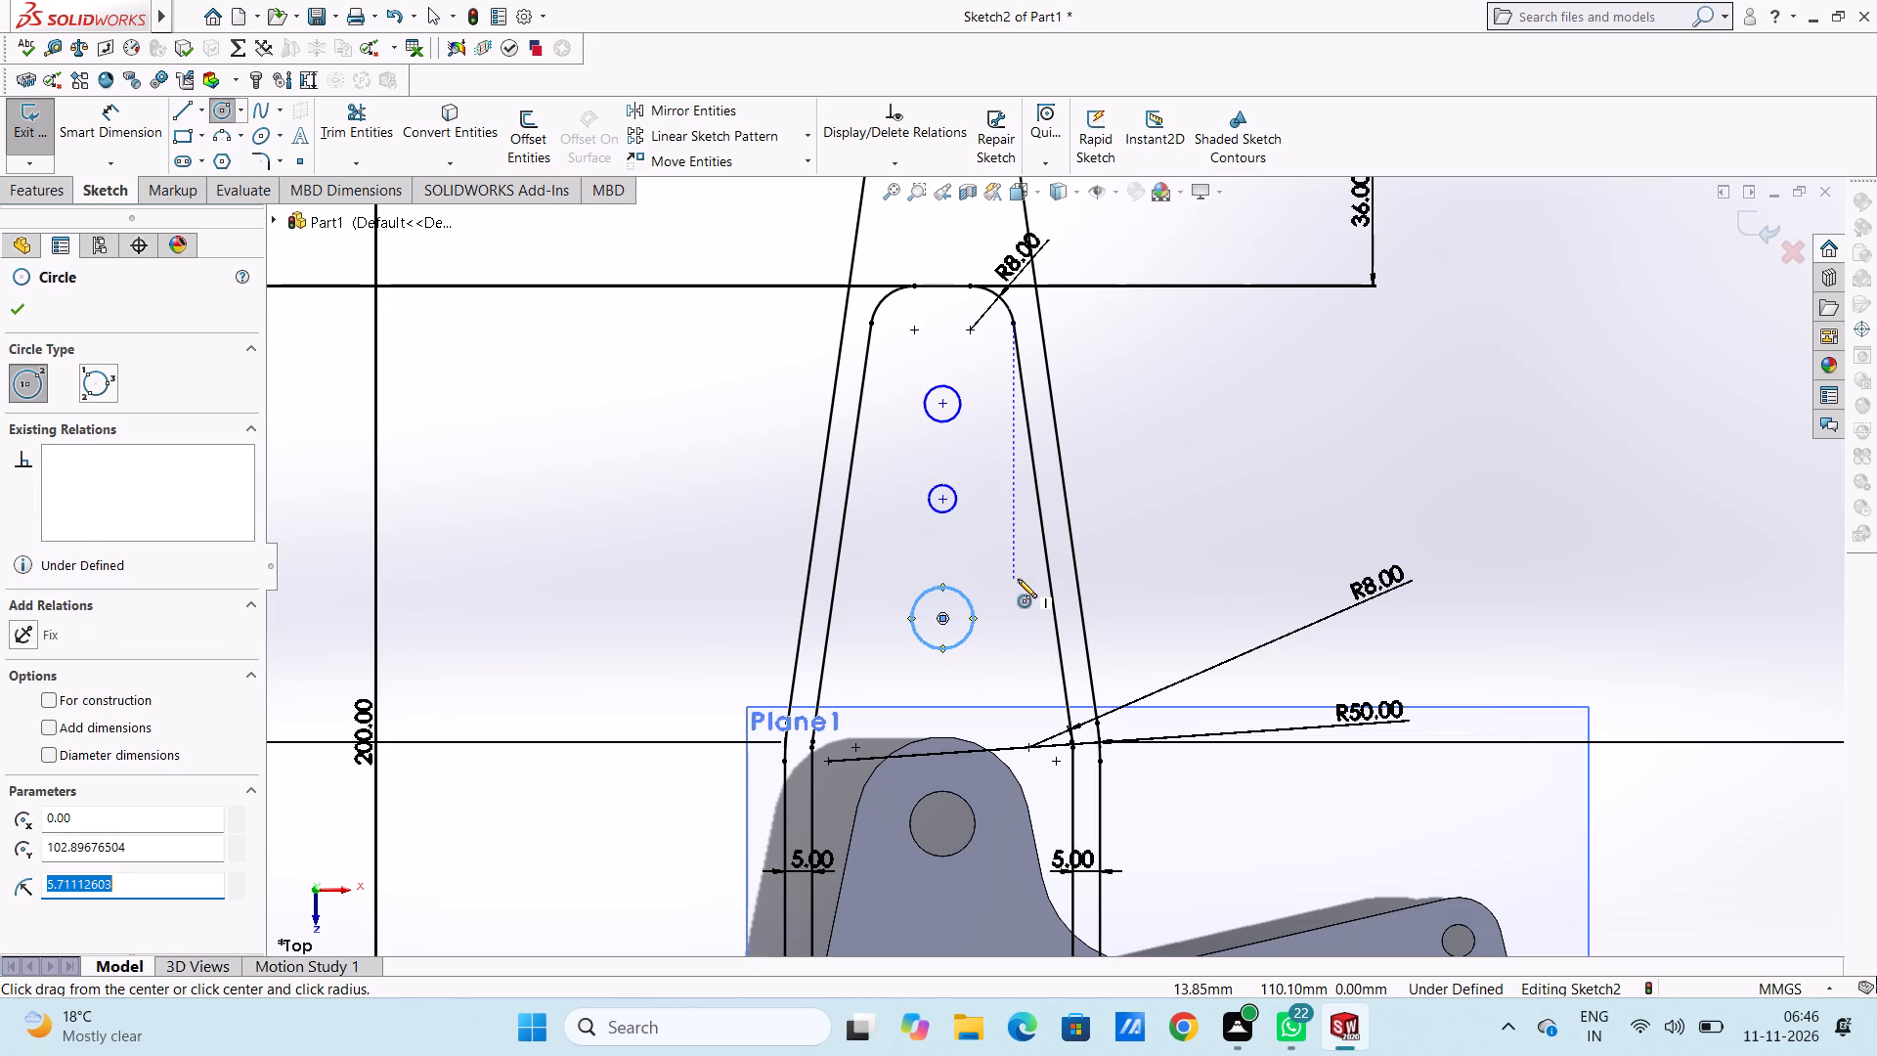
{"action": "scroll", "coordinate": [1018, 579], "scroll_direction": "up", "scroll_amount": 2}
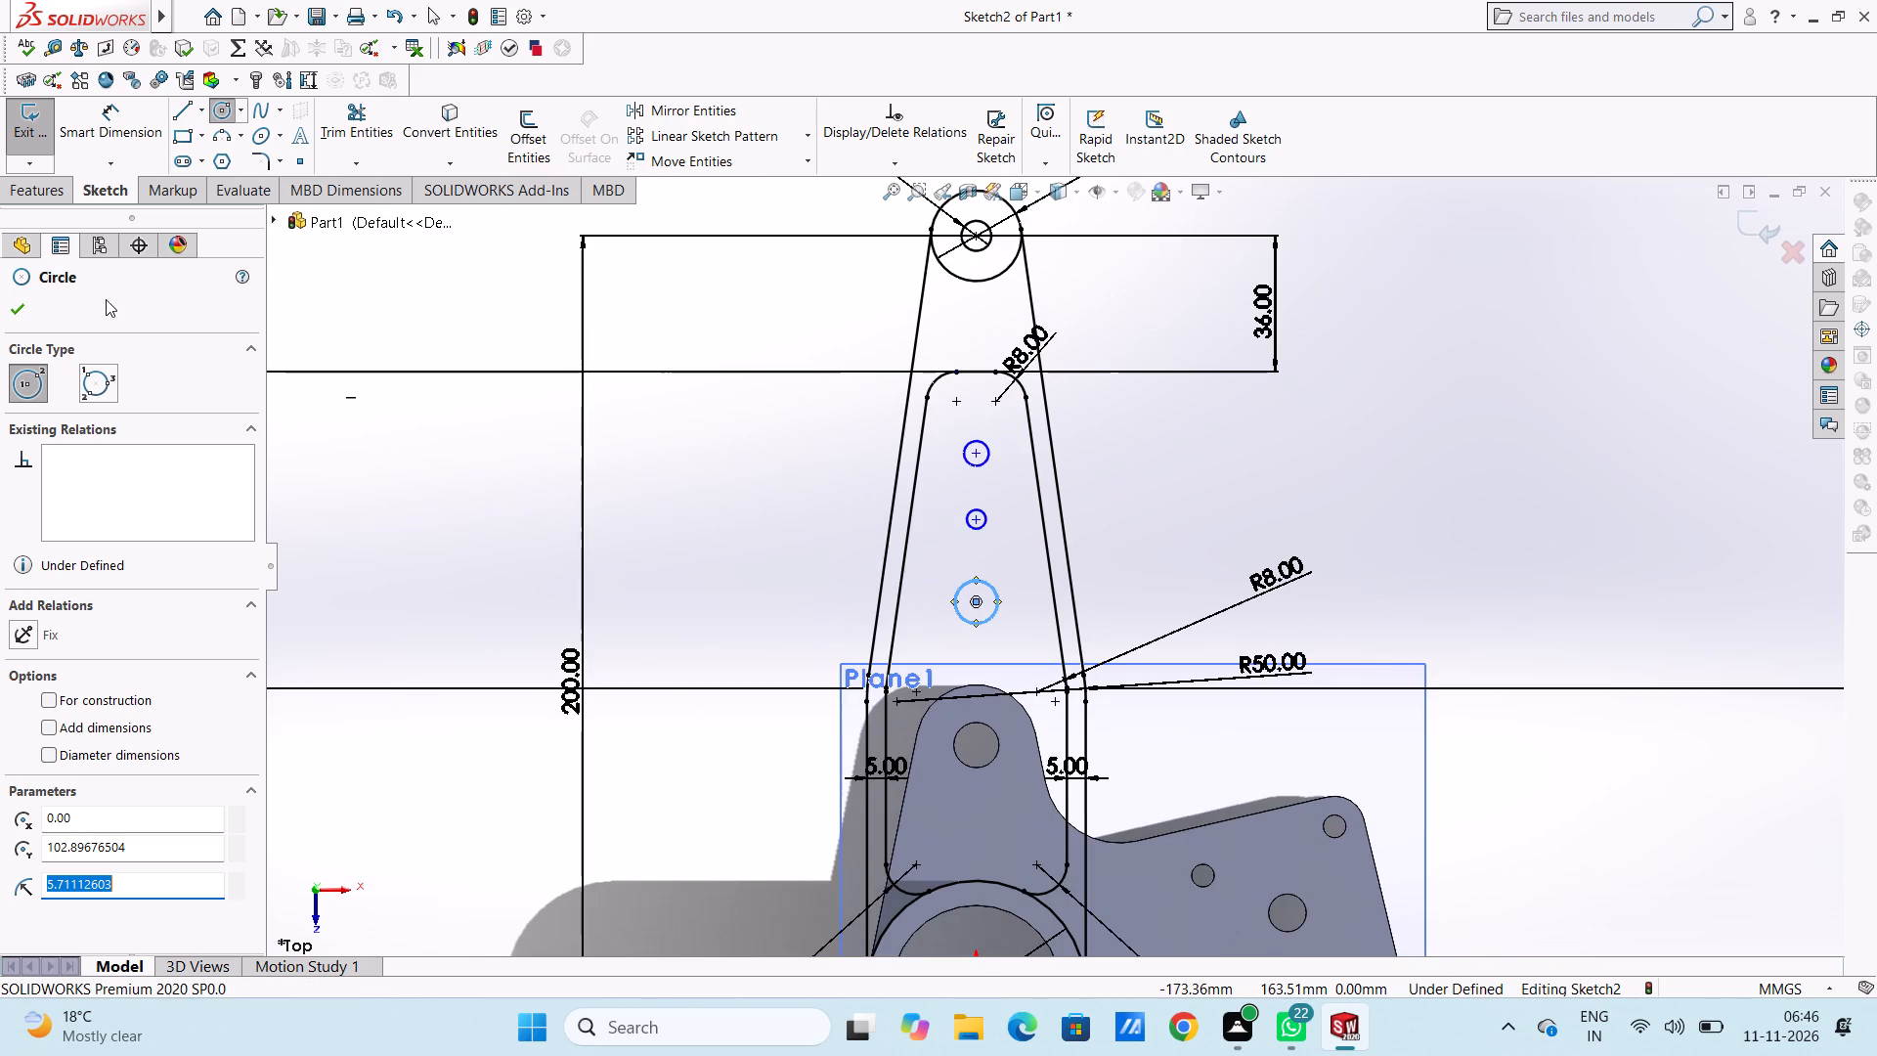
{"action": "left_click", "coordinate": [22, 309]}
{"action": "left_click", "coordinate": [330, 530]}
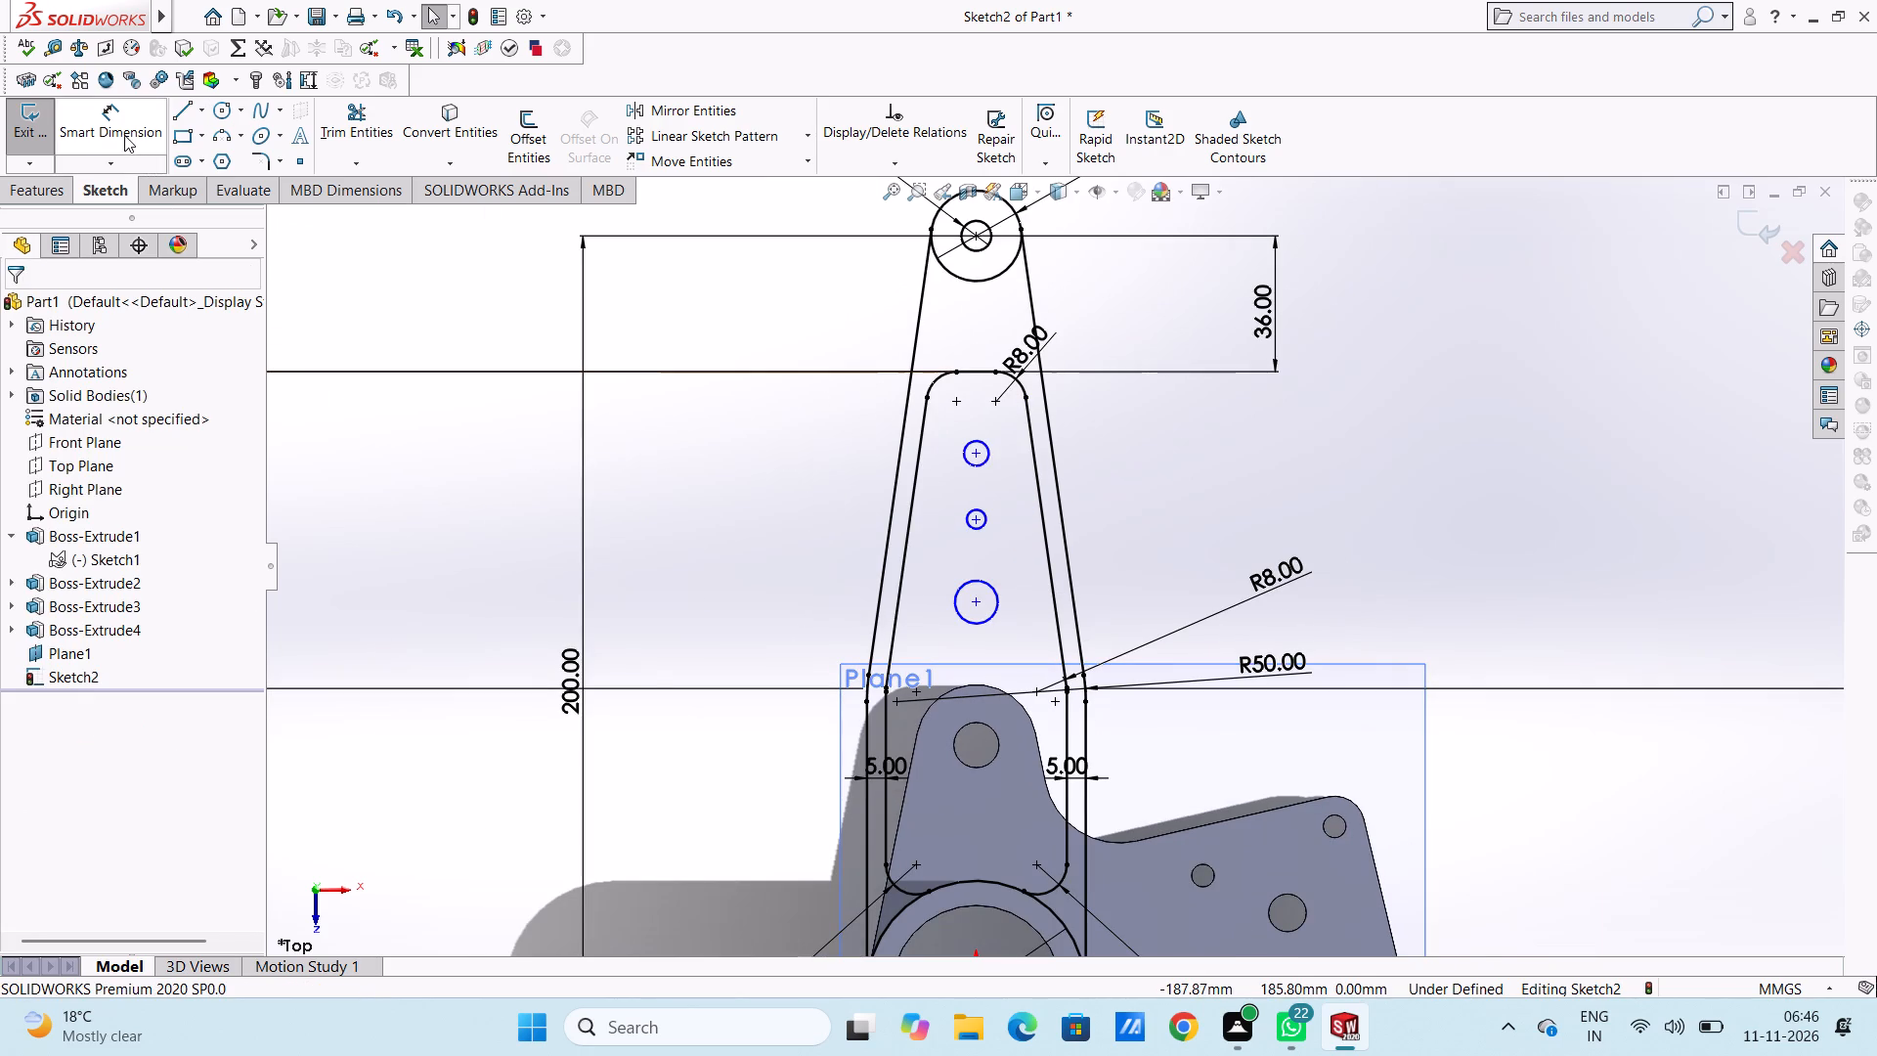
Dimension the upper and middle circles inside the arm cutout to a diameter of 3.5 mm each.
{"action": "left_click", "coordinate": [122, 130]}
{"action": "scroll", "coordinate": [1097, 415], "scroll_direction": "down", "scroll_amount": 4}
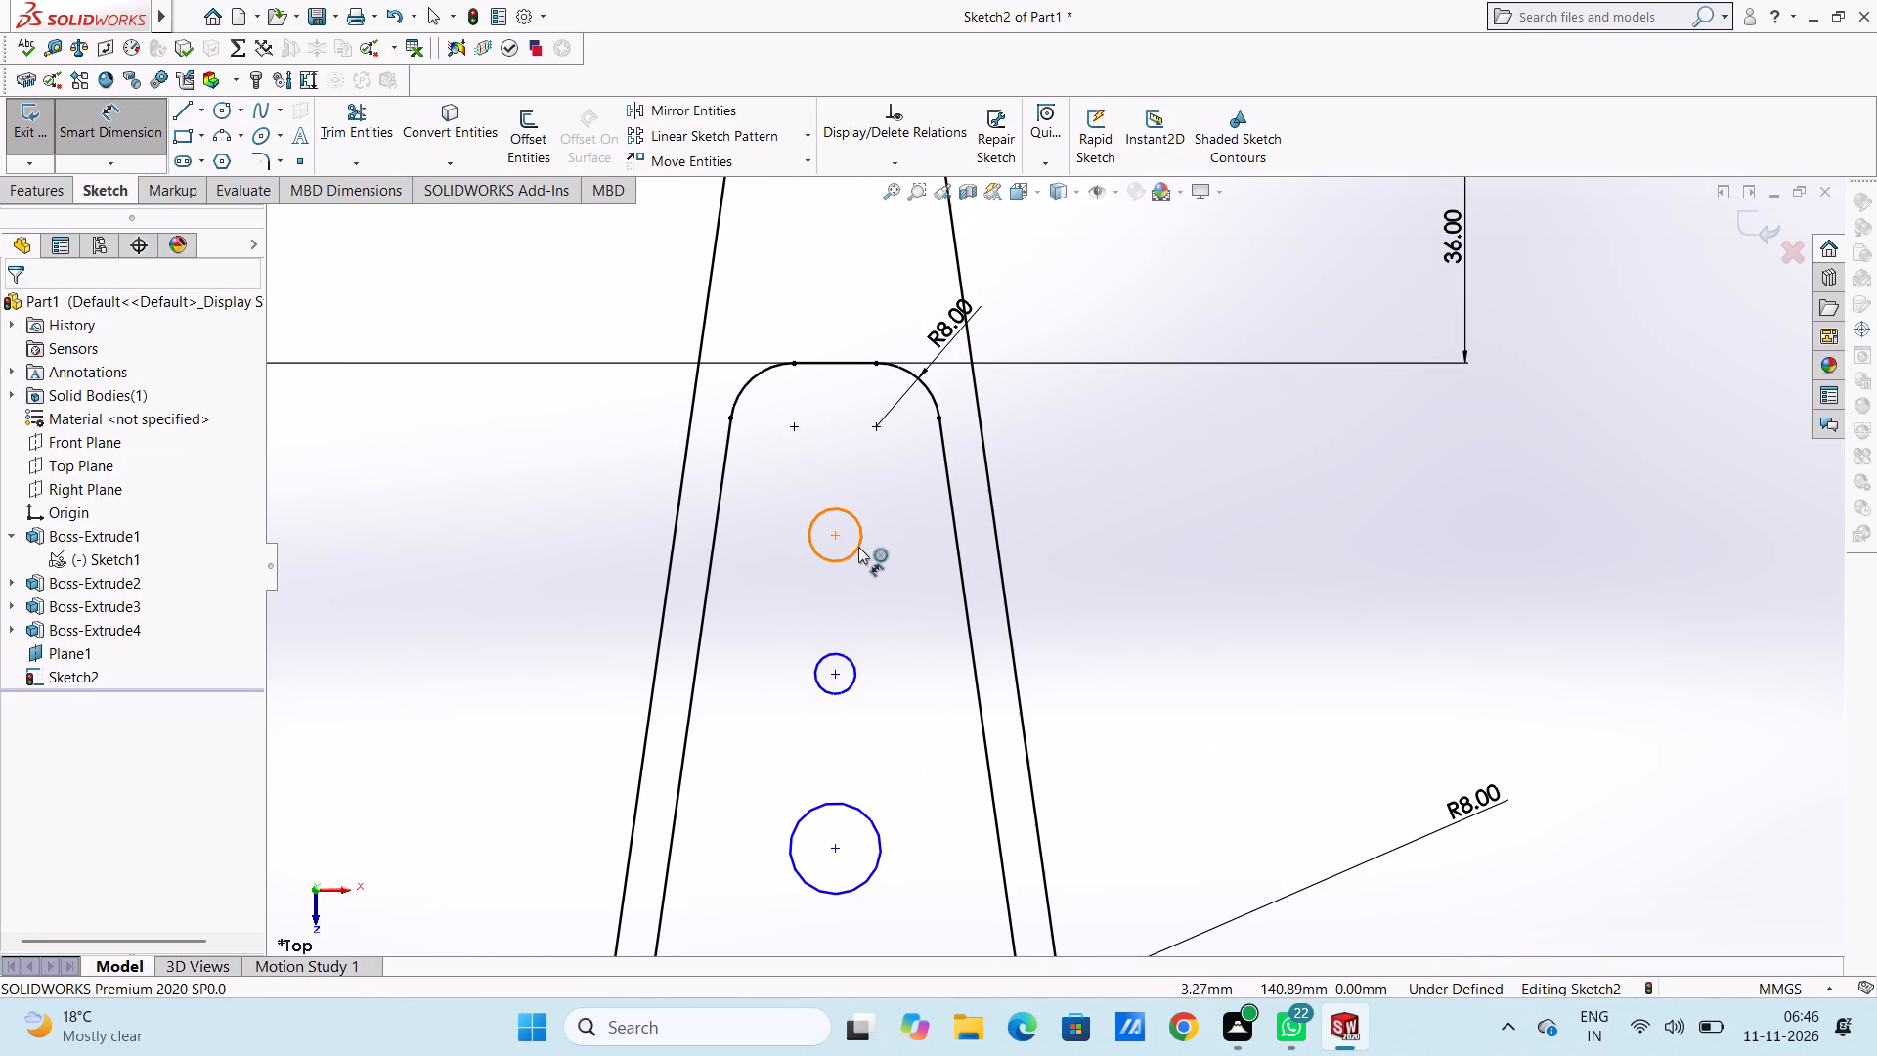
{"action": "left_click", "coordinate": [856, 547]}
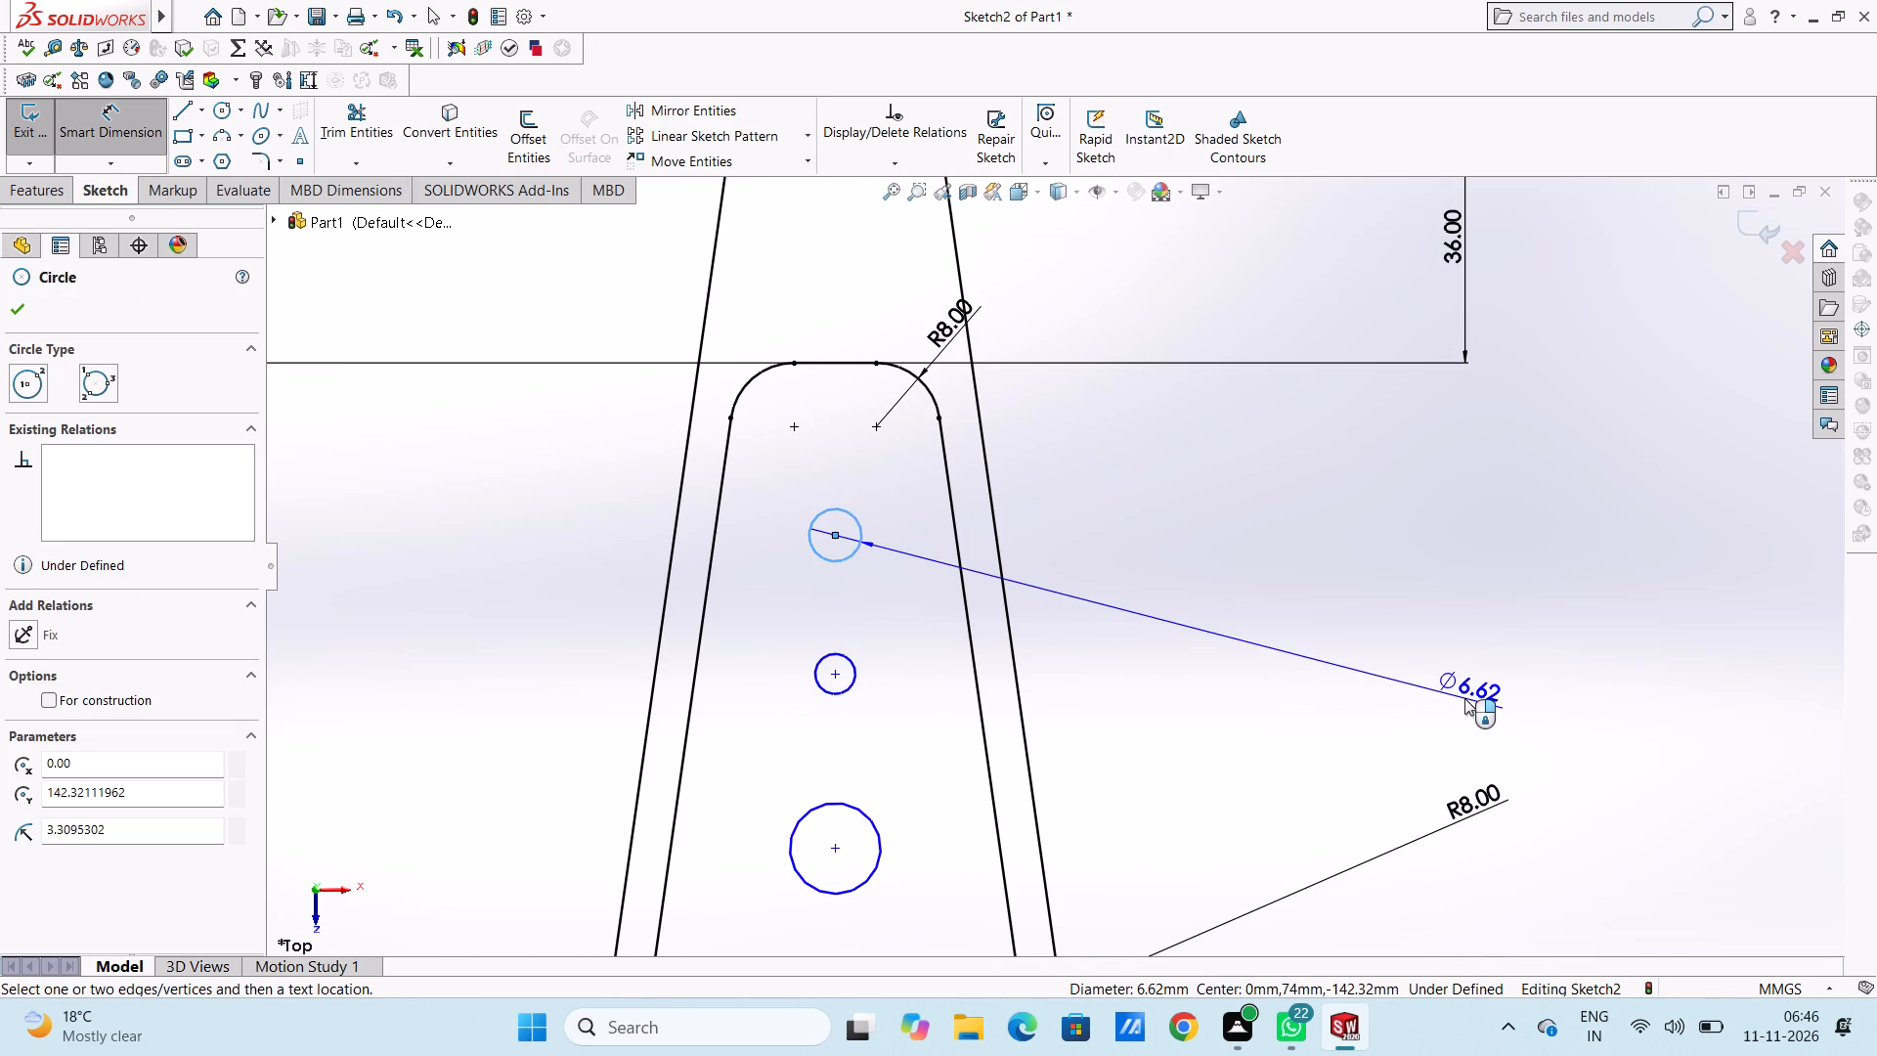
{"action": "left_click", "coordinate": [1410, 686]}
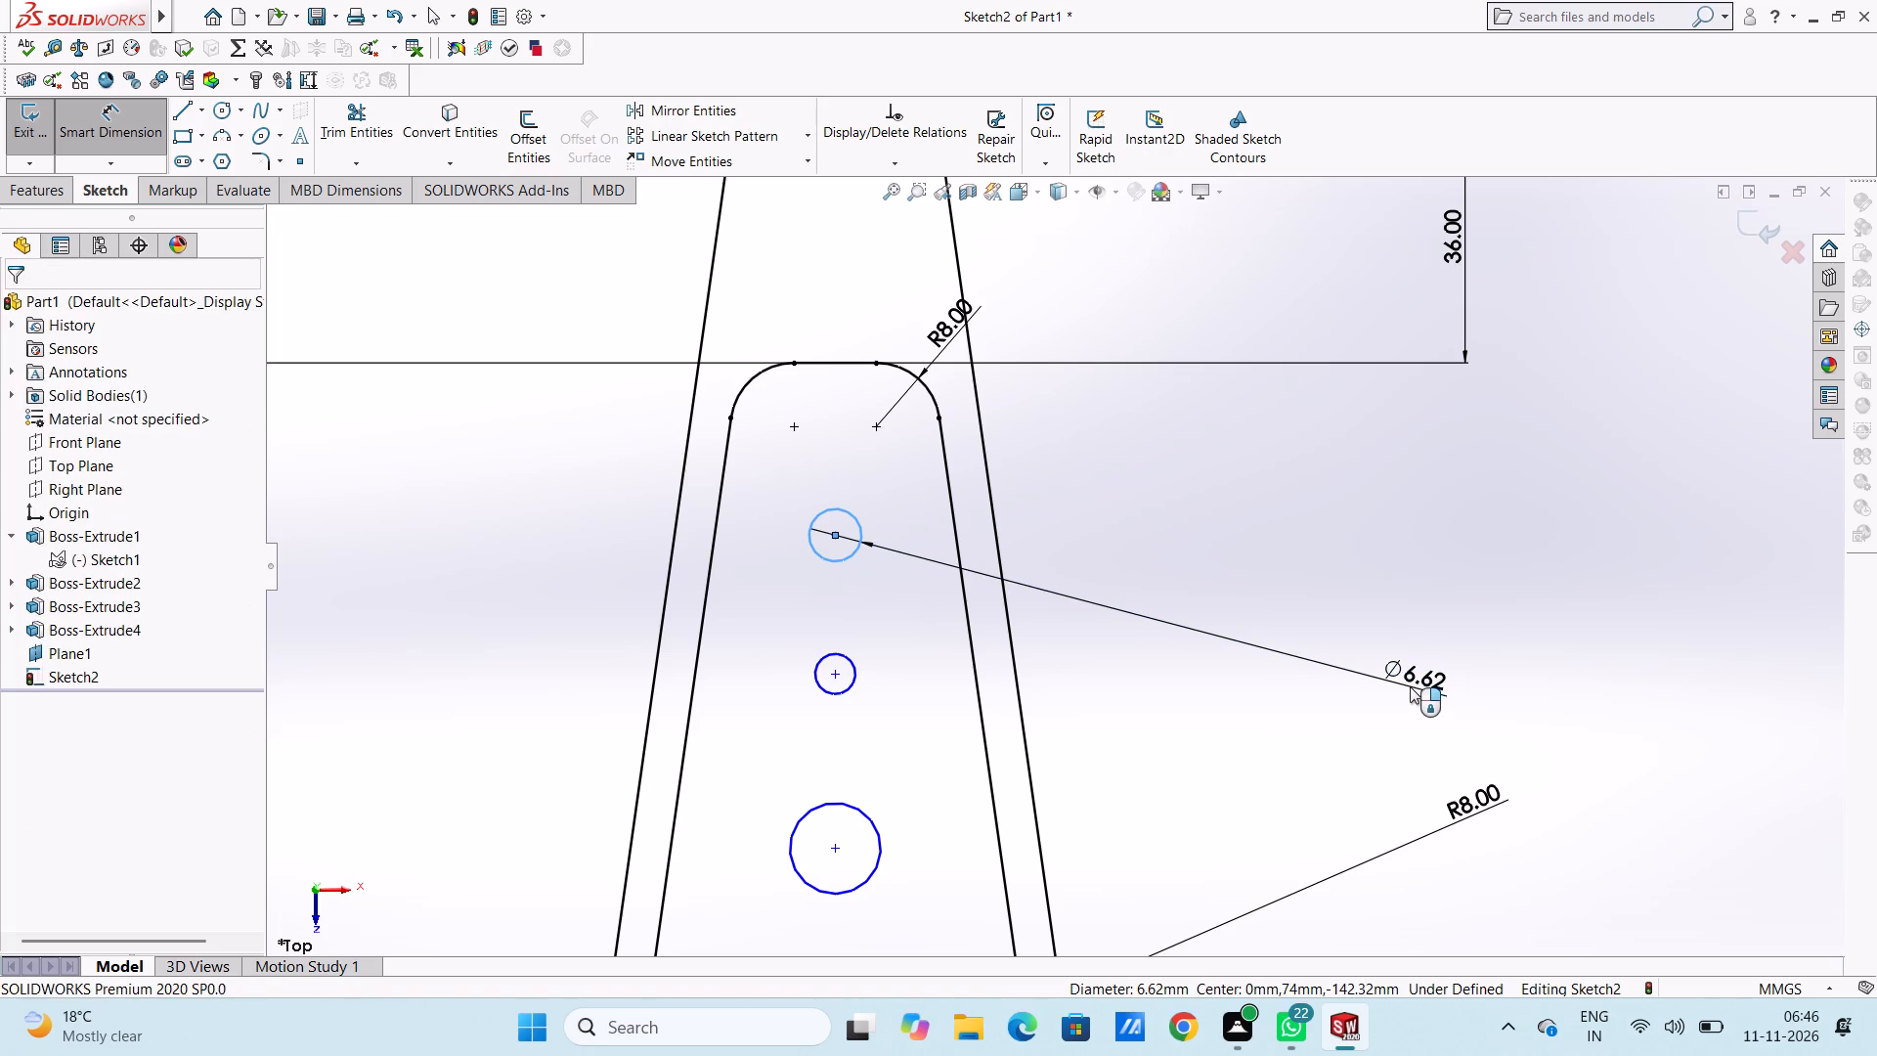
{"action": "type", "text": "3.5"}
{"action": "key", "text": "Return"}
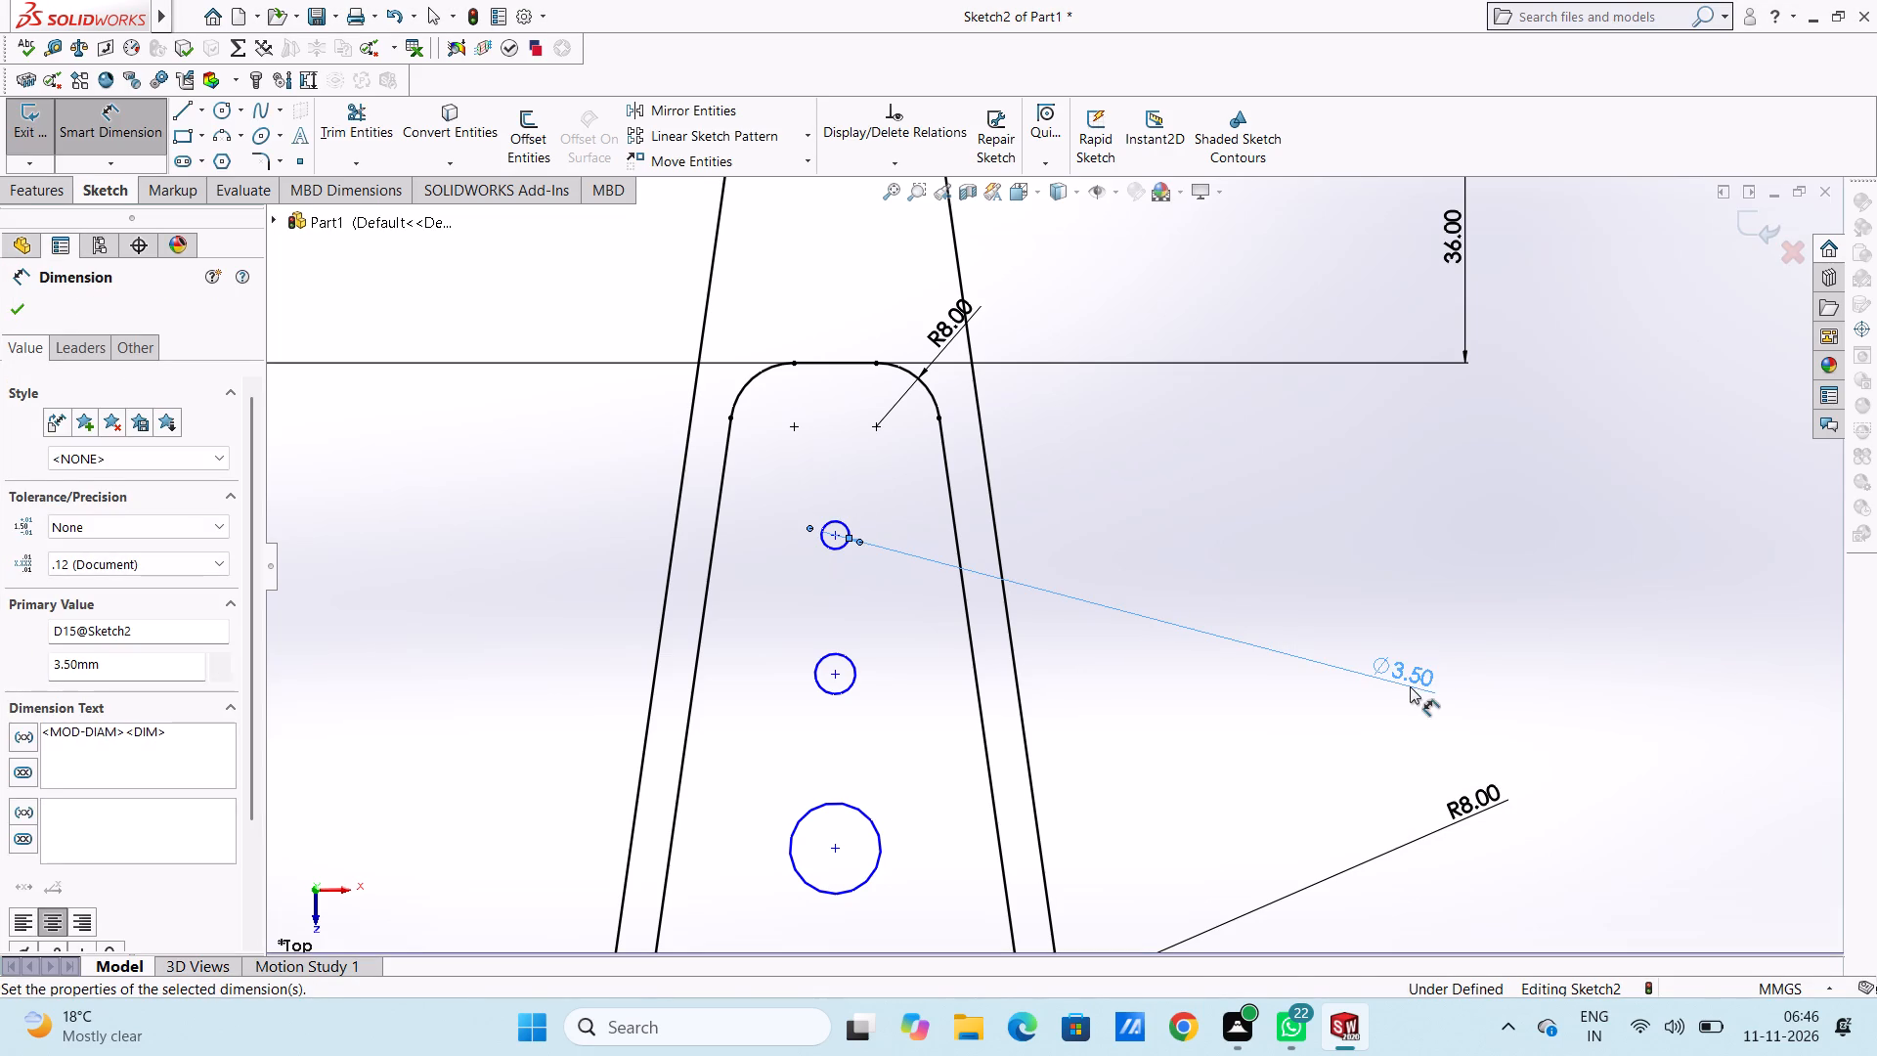
{"action": "left_click", "coordinate": [1243, 502]}
{"action": "left_click", "coordinate": [853, 669]}
{"action": "left_click", "coordinate": [1423, 463]}
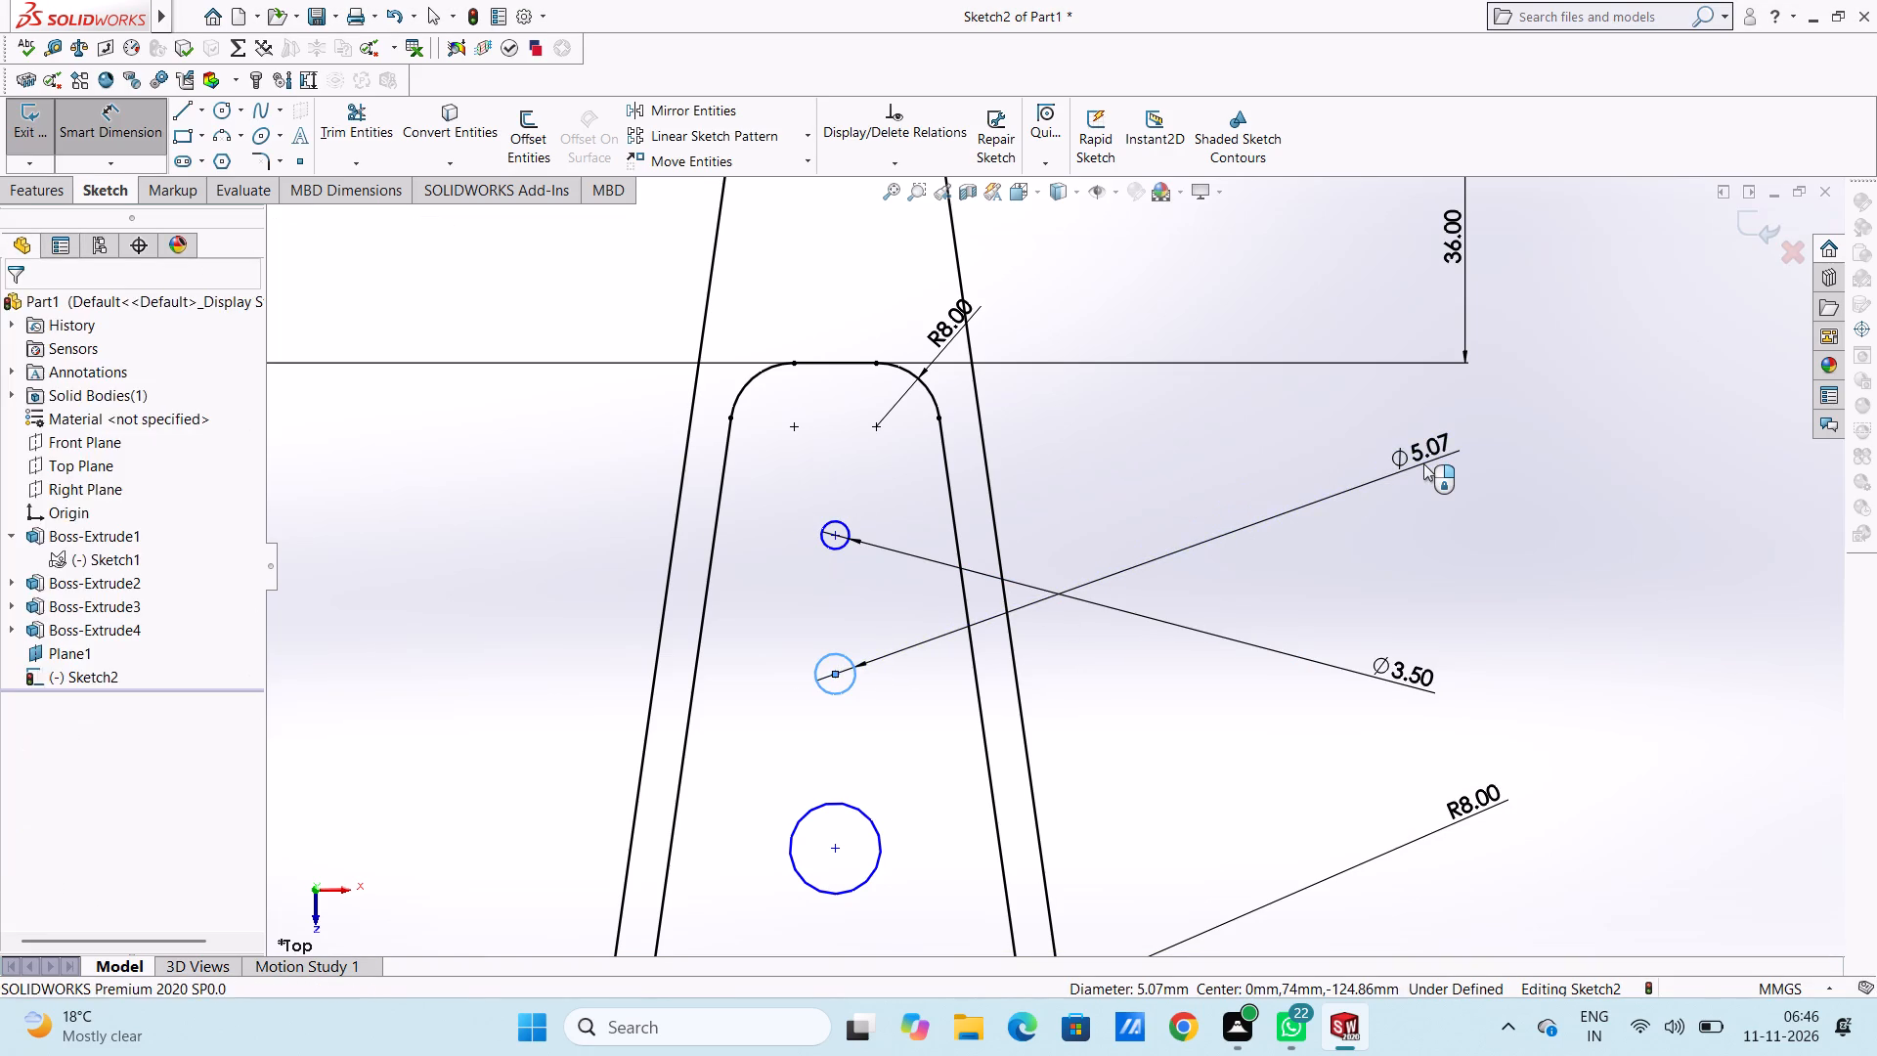
{"action": "type", "text": "3.5"}
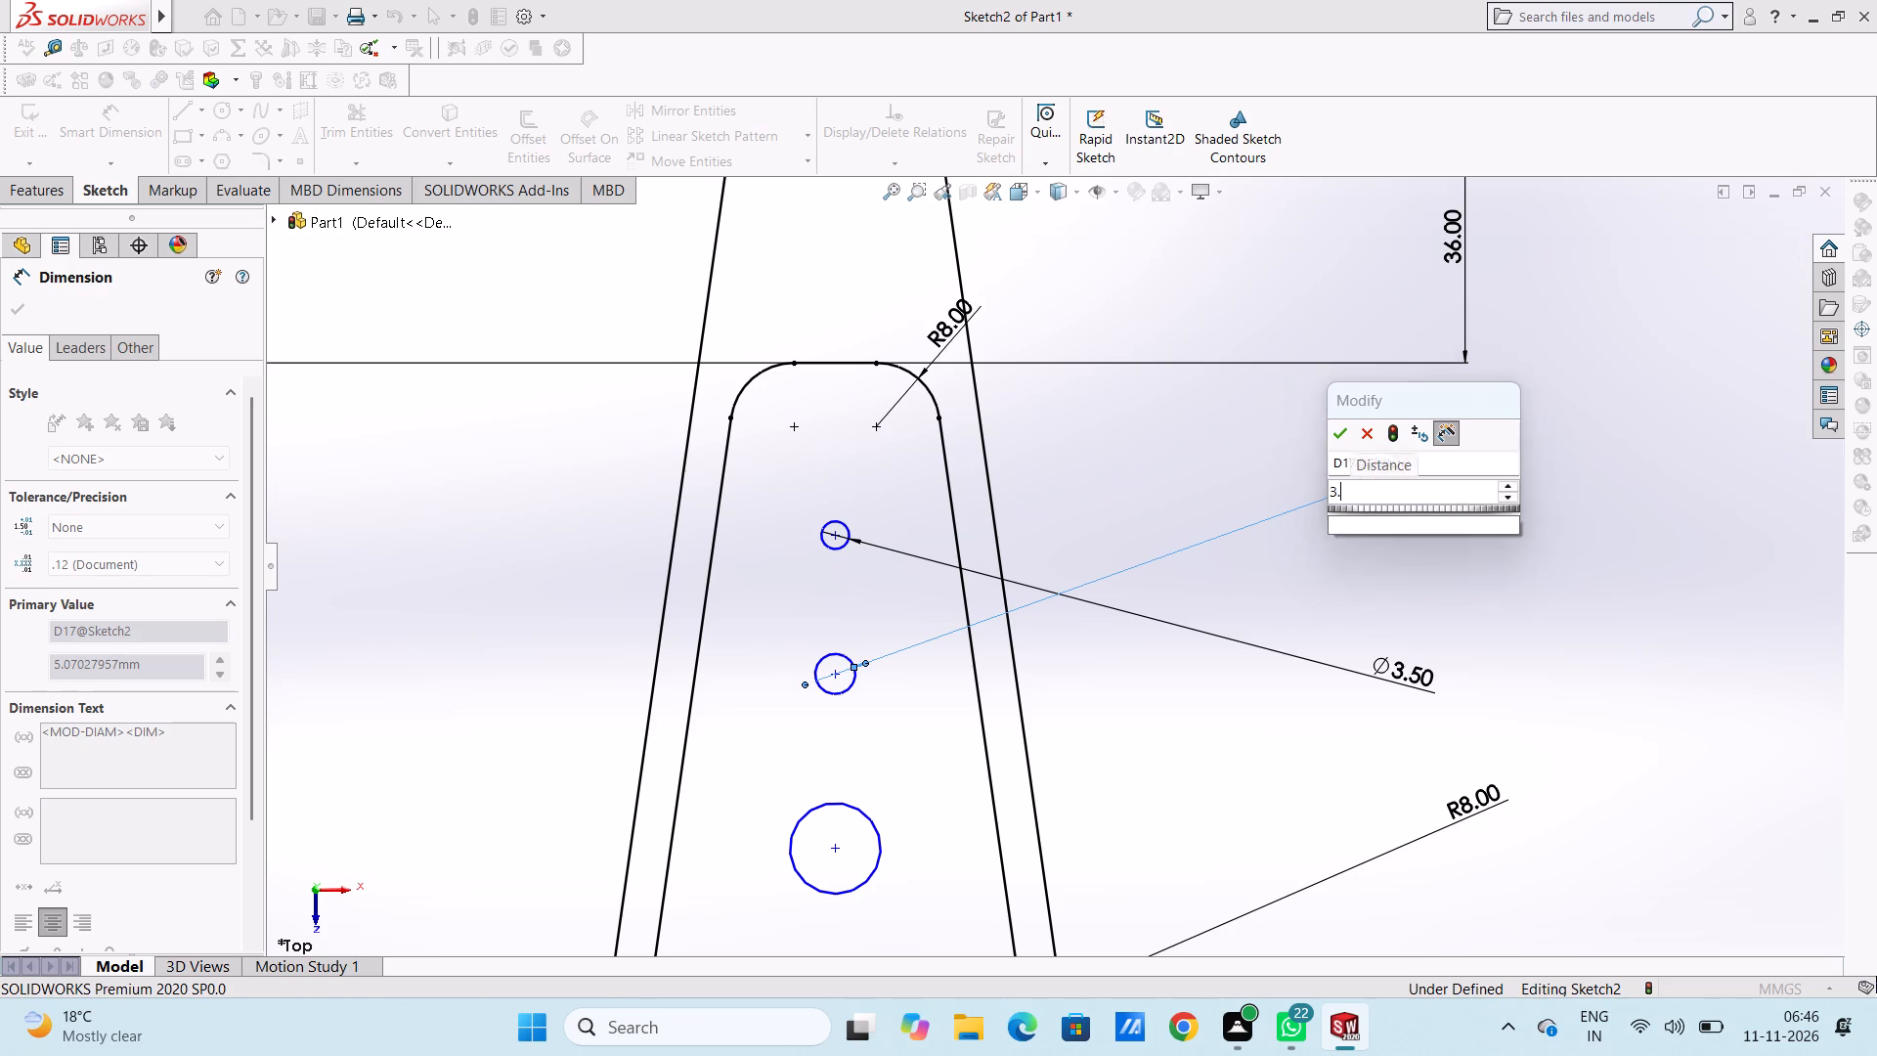
{"action": "key", "text": "Return"}
{"action": "left_click", "coordinate": [1132, 432]}
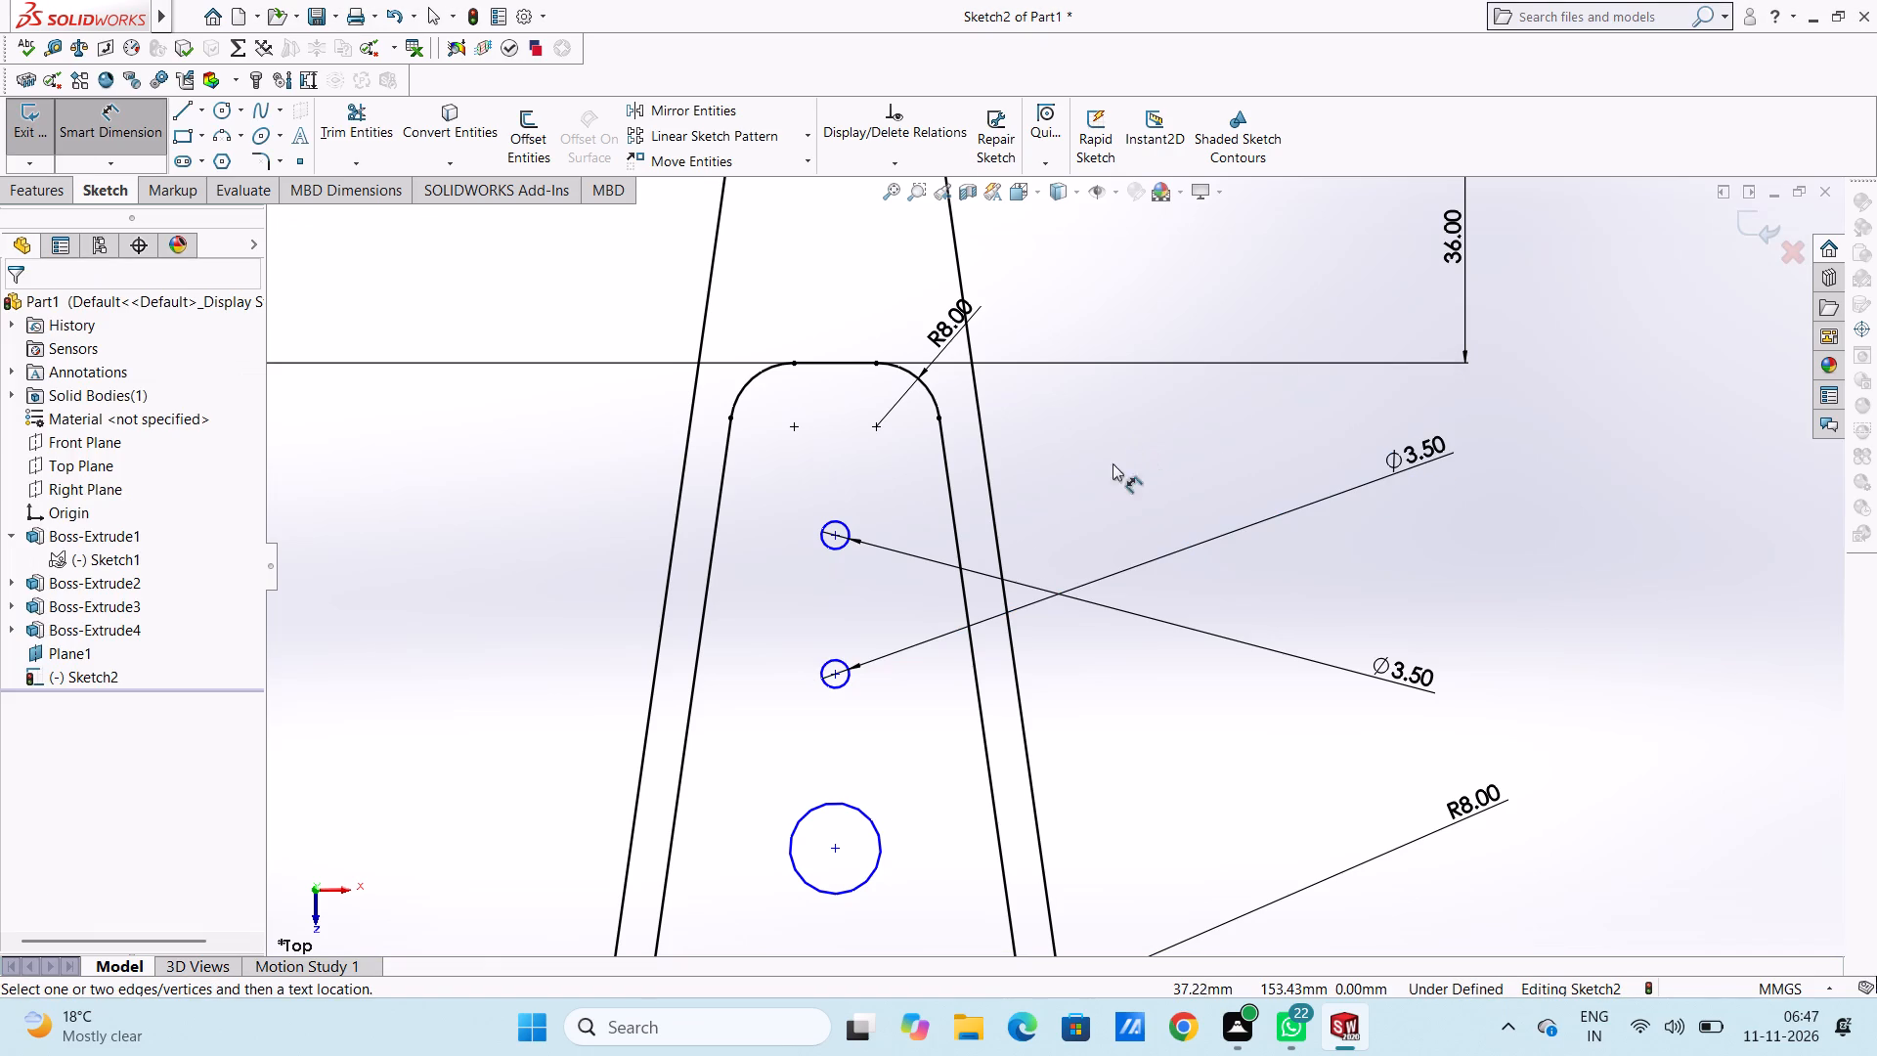
Dimension the lowest of the three circles inside the arm cutout to a diameter of 12 mm.
{"action": "scroll", "coordinate": [957, 751], "scroll_direction": "up", "scroll_amount": 5}
{"action": "left_click", "coordinate": [954, 723]}
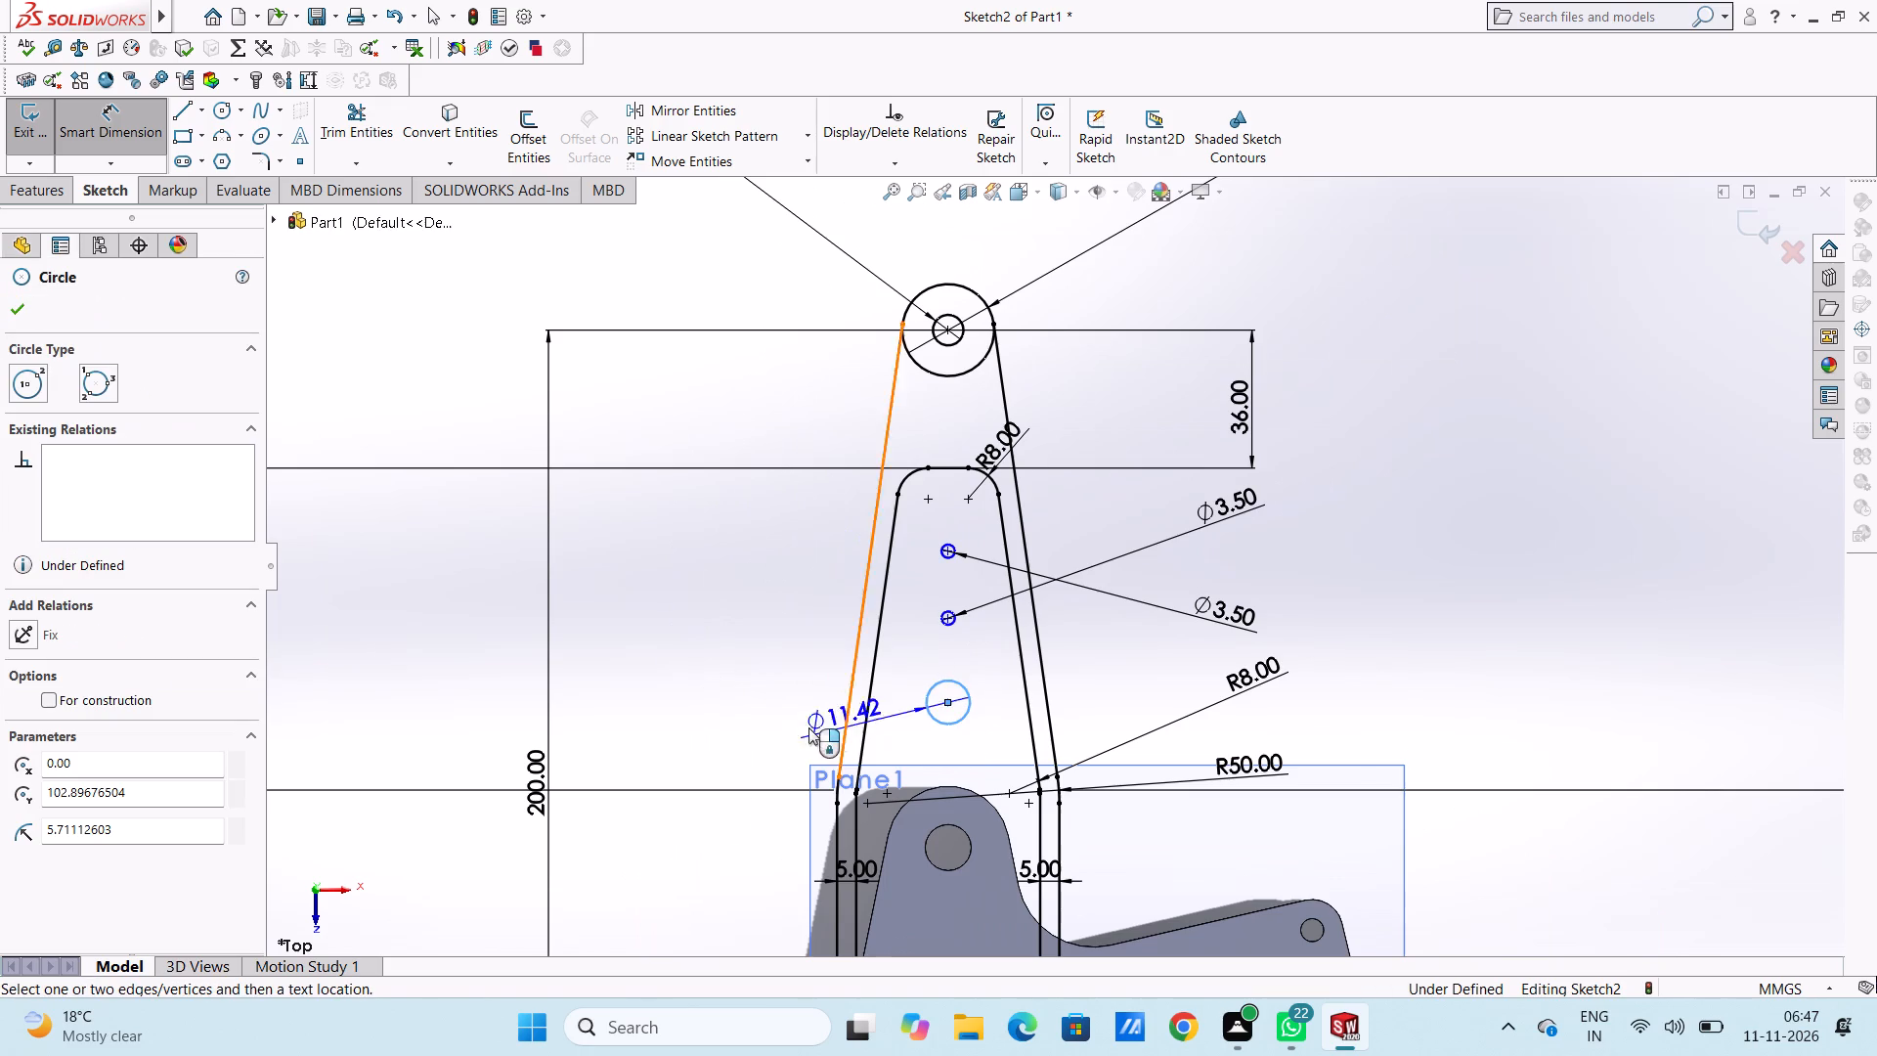
{"action": "left_click", "coordinate": [436, 720]}
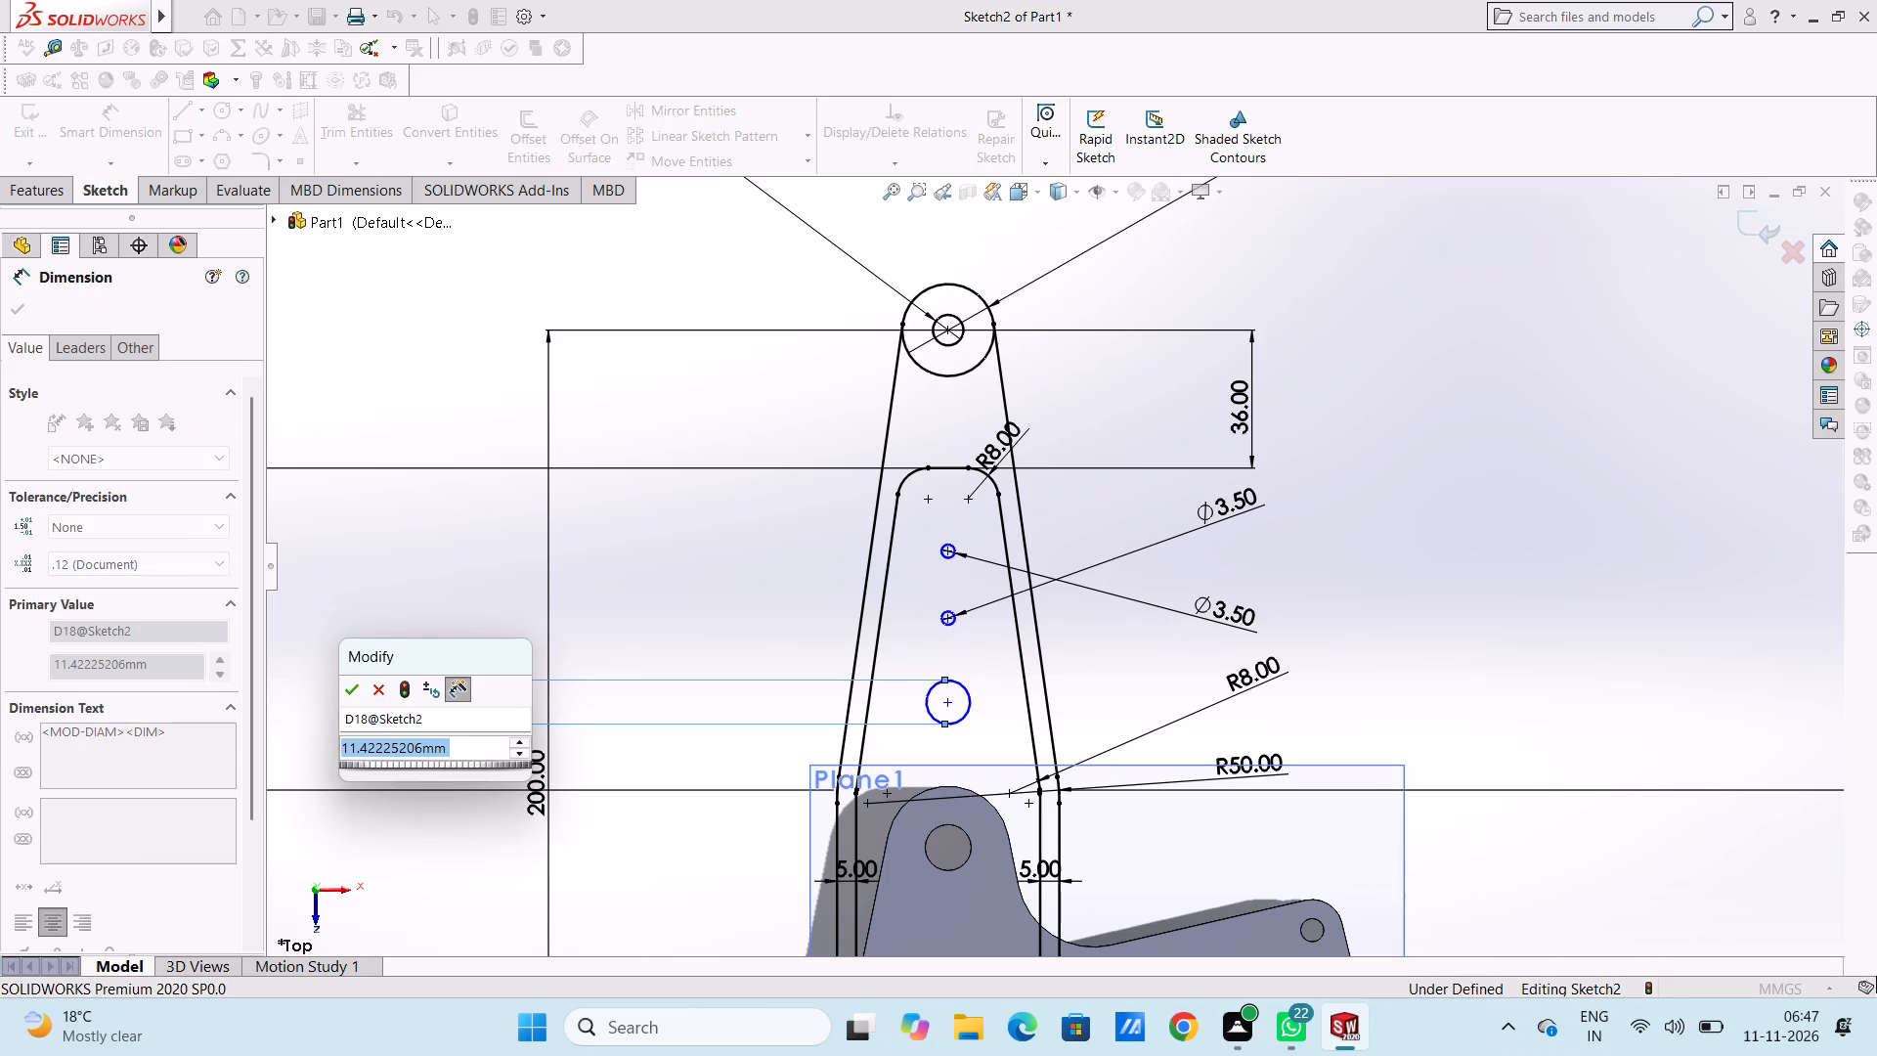
{"action": "type", "text": "12"}
{"action": "key", "text": "Return"}
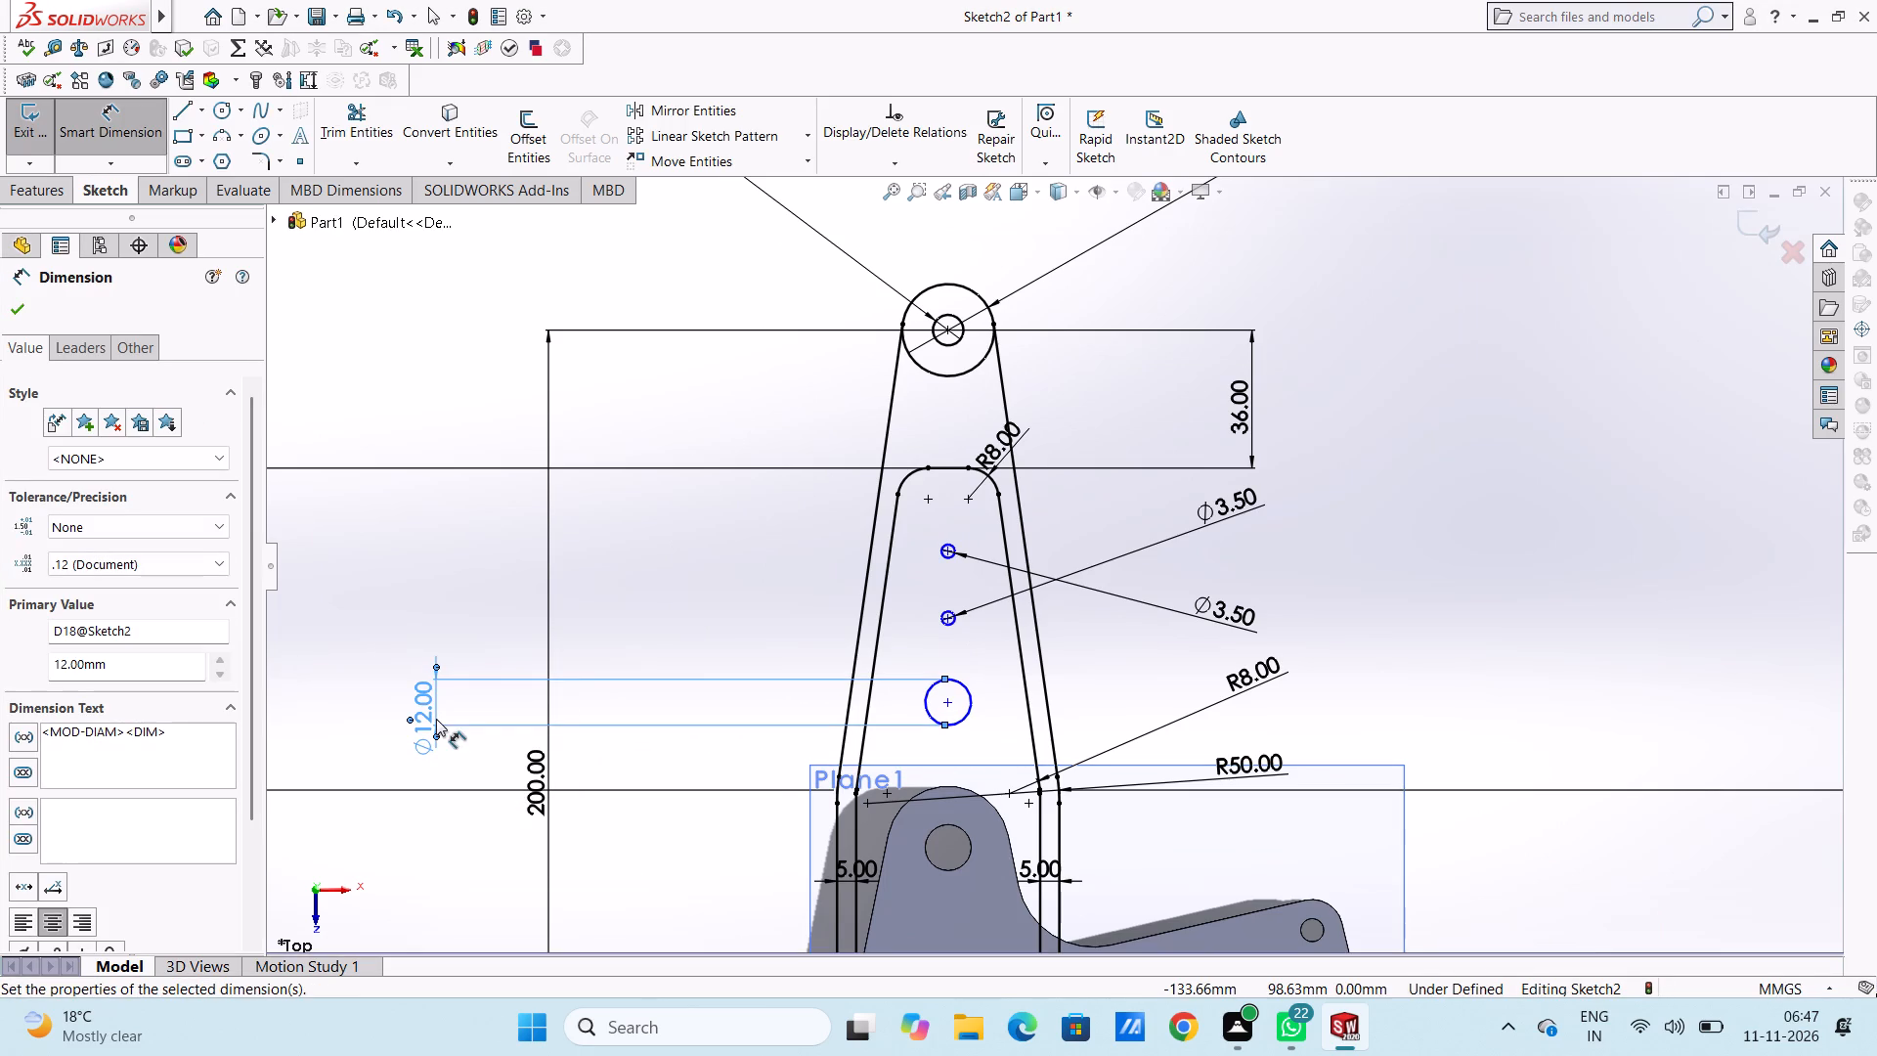
{"action": "left_click", "coordinate": [695, 560]}
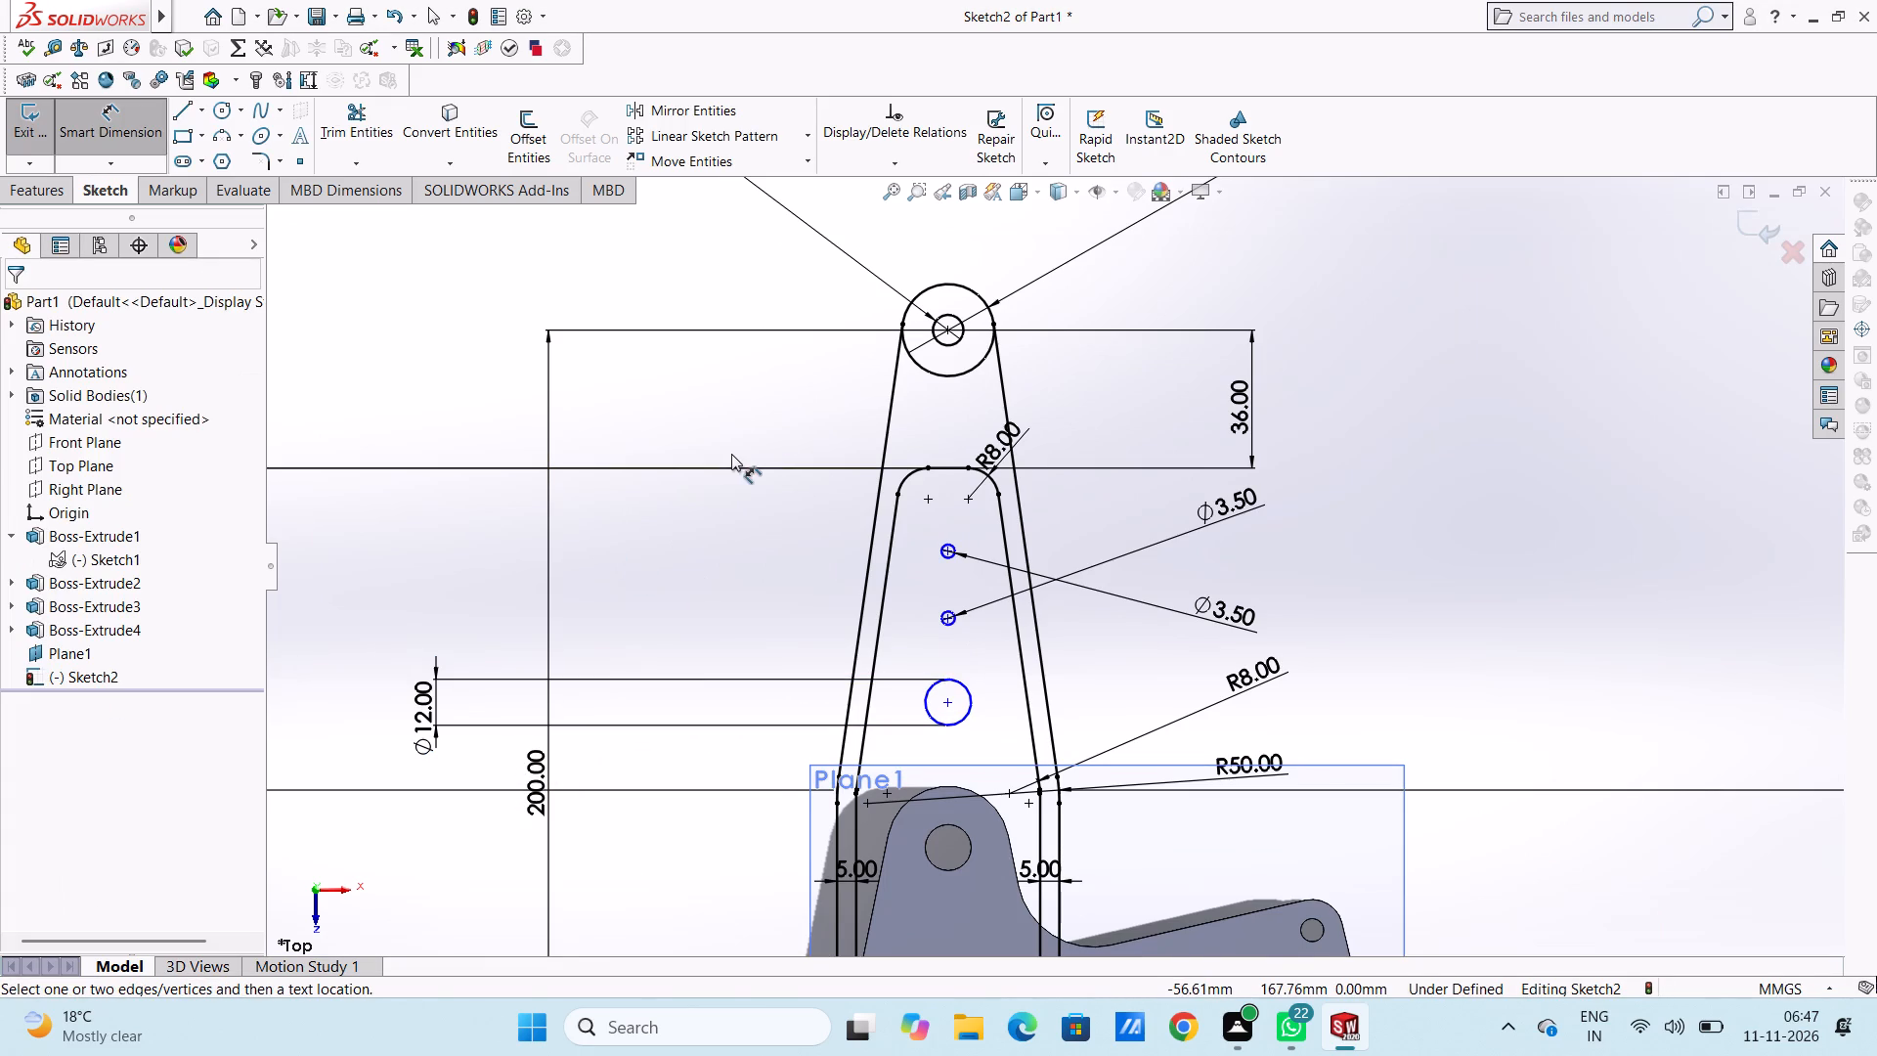
Set the vertical distance from the arm's top circle centre to the upper 3.5 mm circle's centre to 55 mm.
{"action": "scroll", "coordinate": [997, 390], "scroll_direction": "down", "scroll_amount": 2}
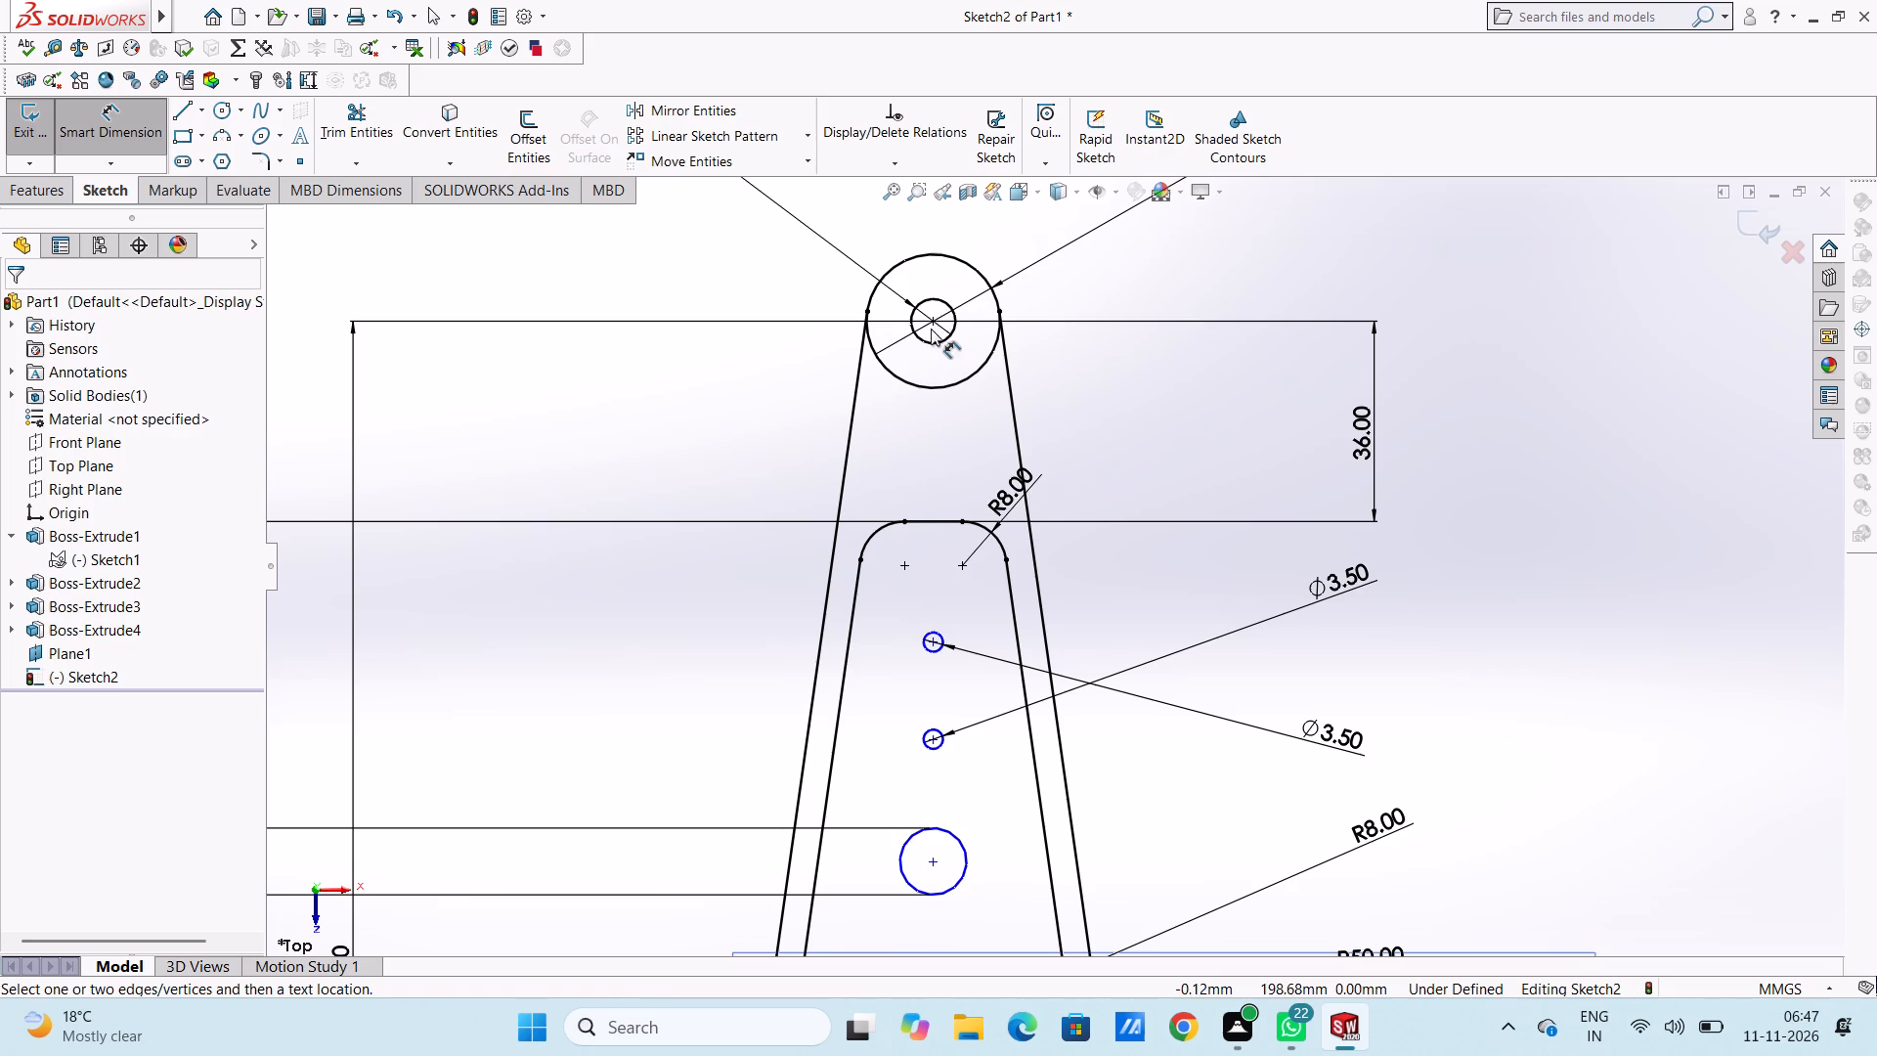
{"action": "left_click", "coordinate": [932, 322]}
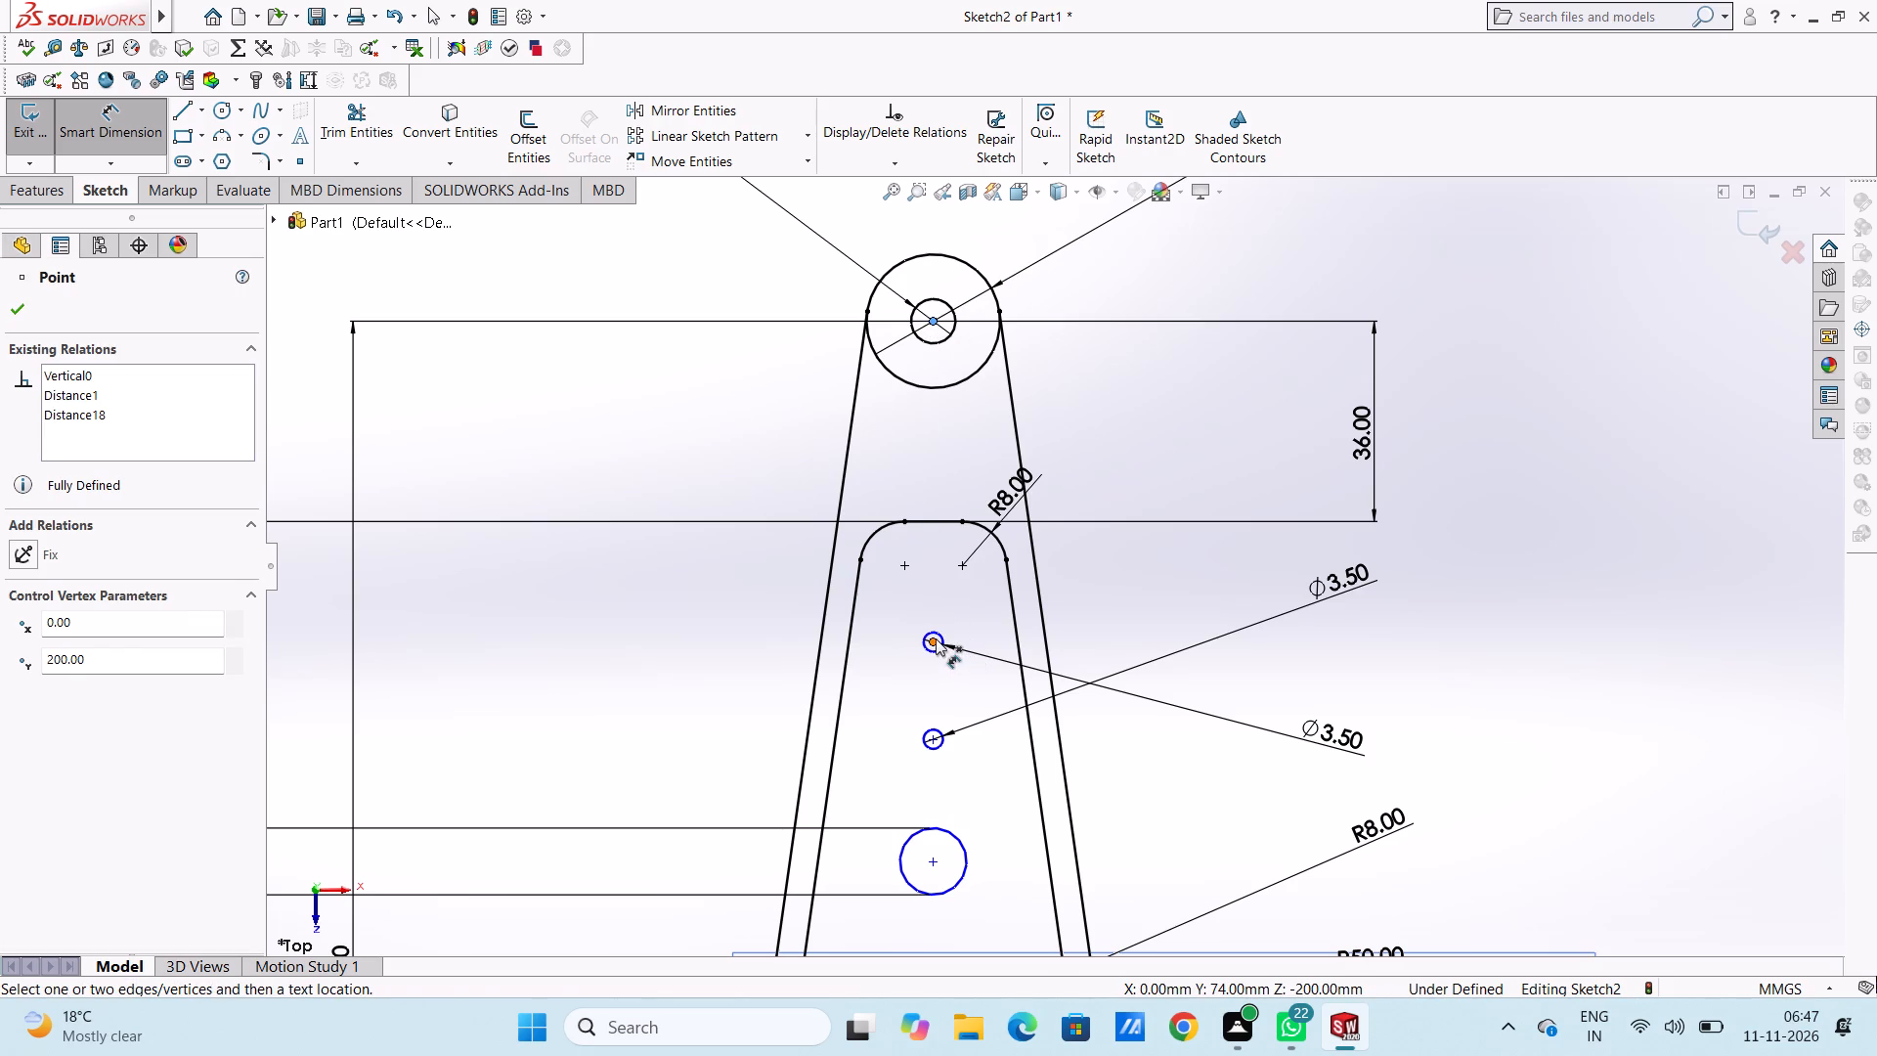
{"action": "left_click", "coordinate": [936, 638]}
{"action": "scroll", "coordinate": [621, 622], "scroll_direction": "up", "scroll_amount": 2}
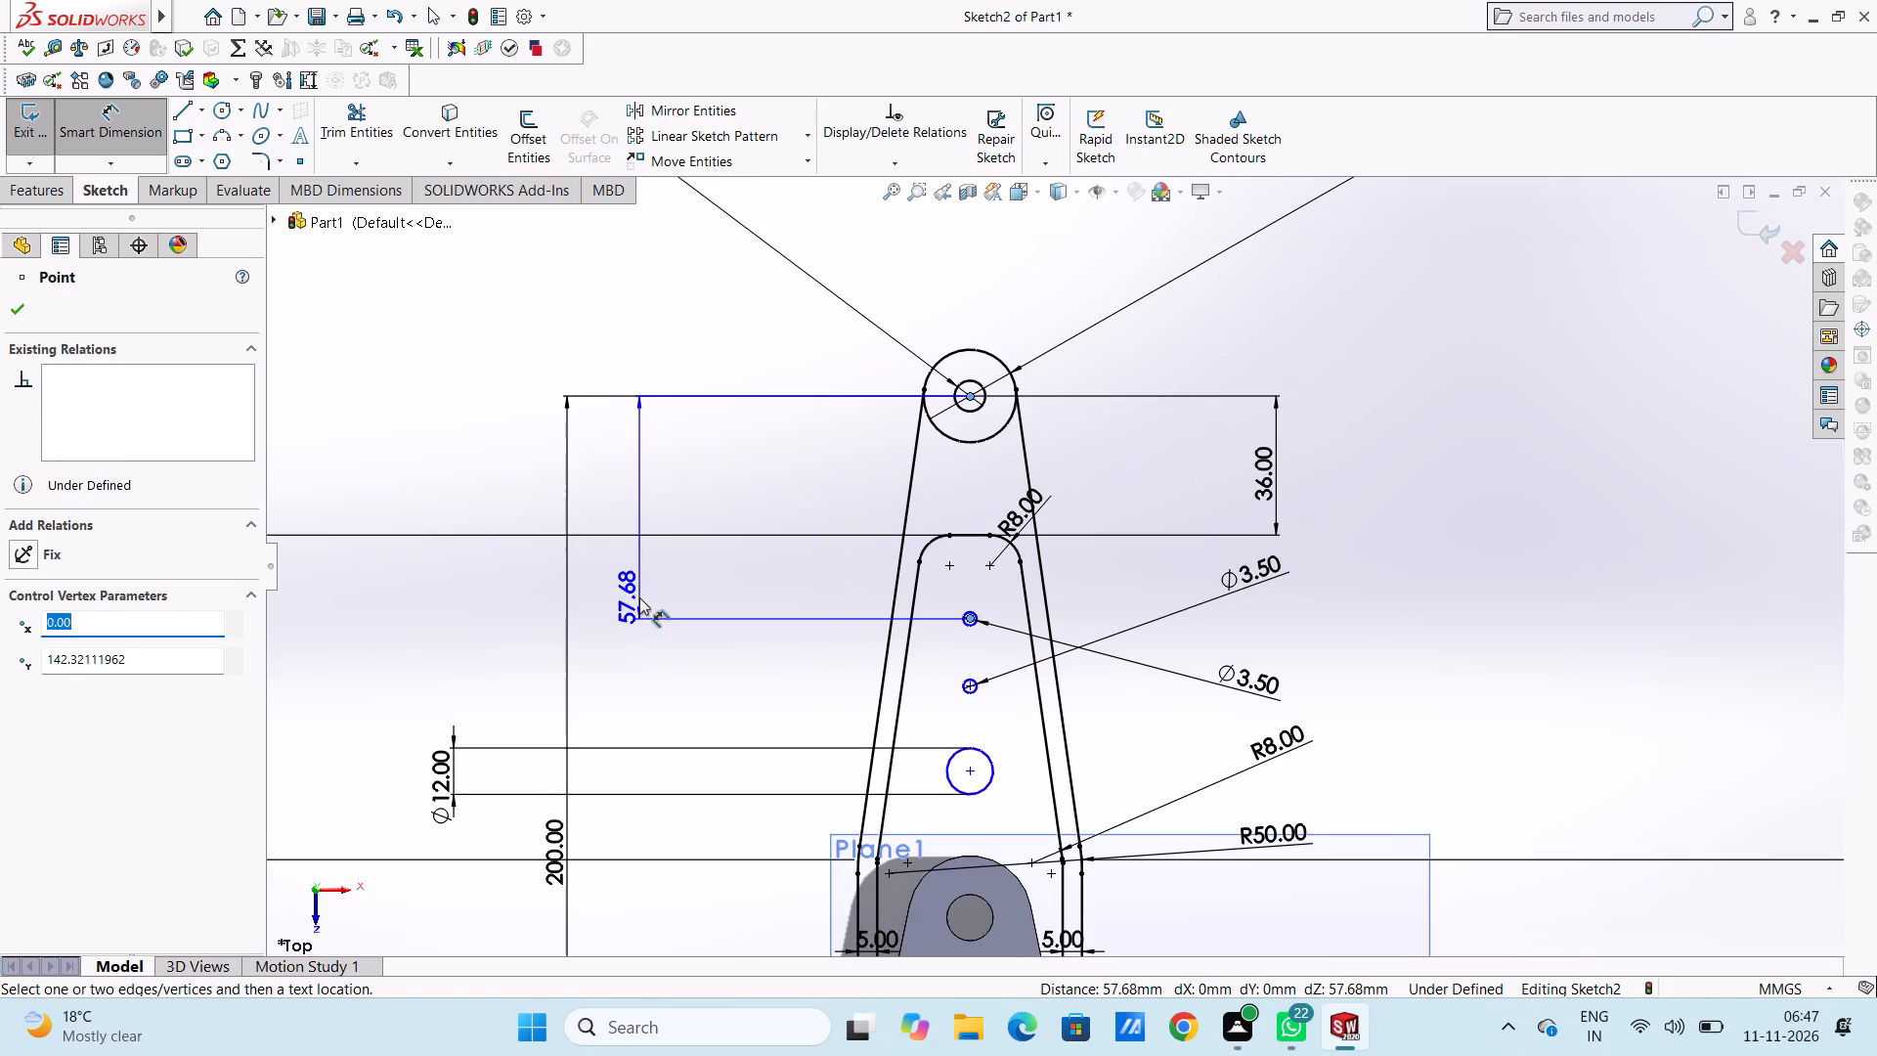
{"action": "left_click", "coordinate": [639, 597]}
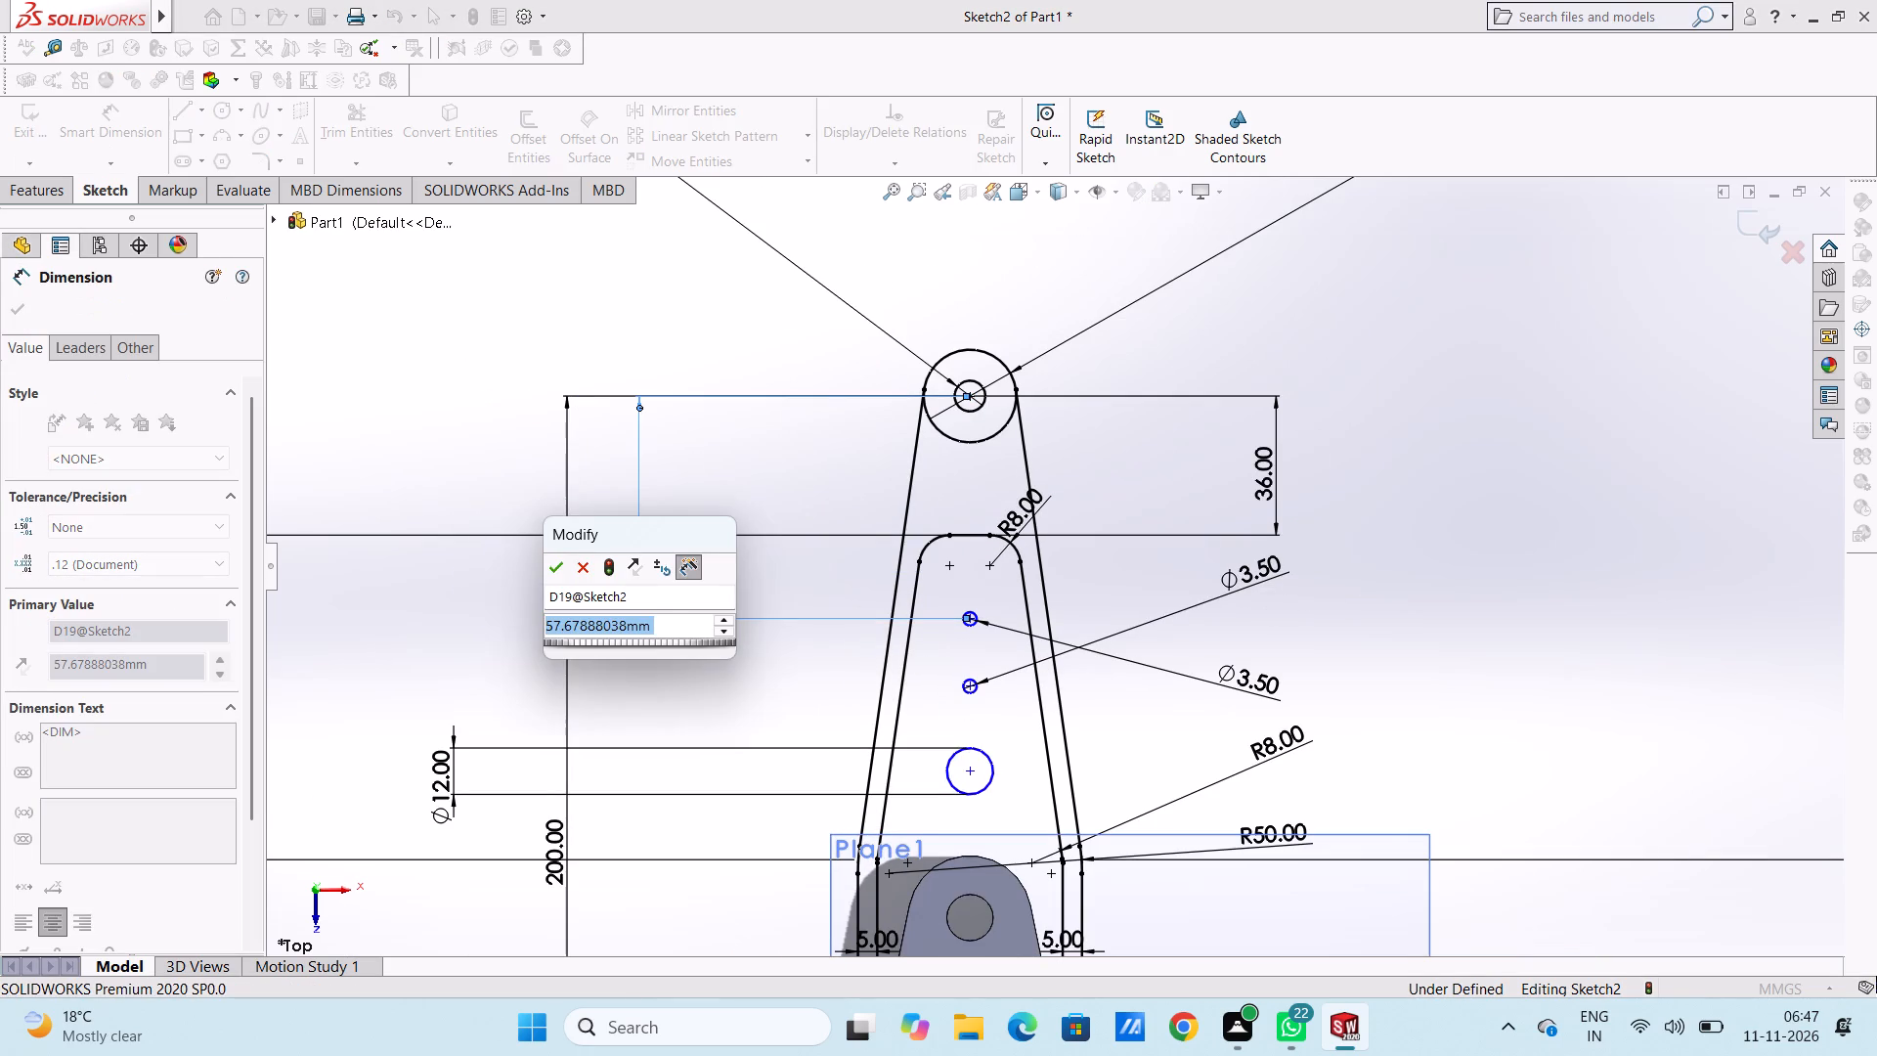
{"action": "type", "text": "55"}
{"action": "key", "text": "Return"}
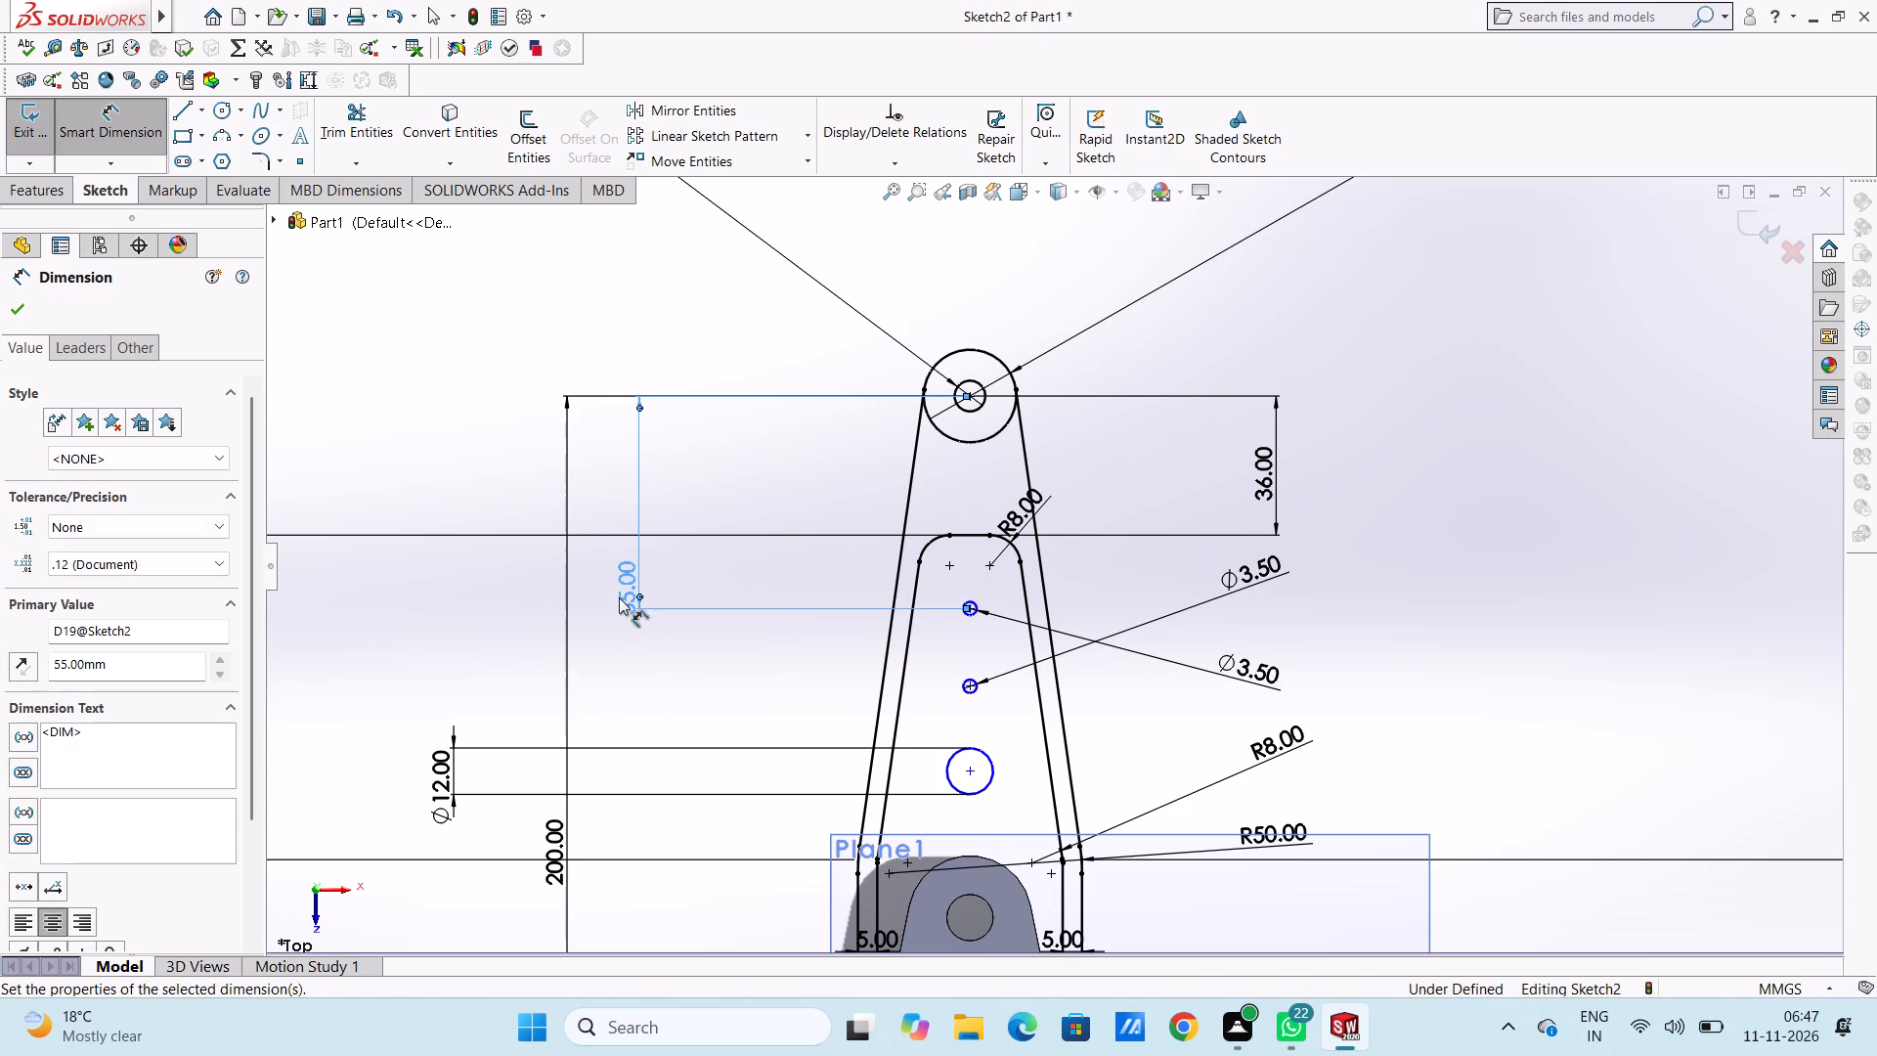
{"action": "left_click", "coordinate": [743, 452]}
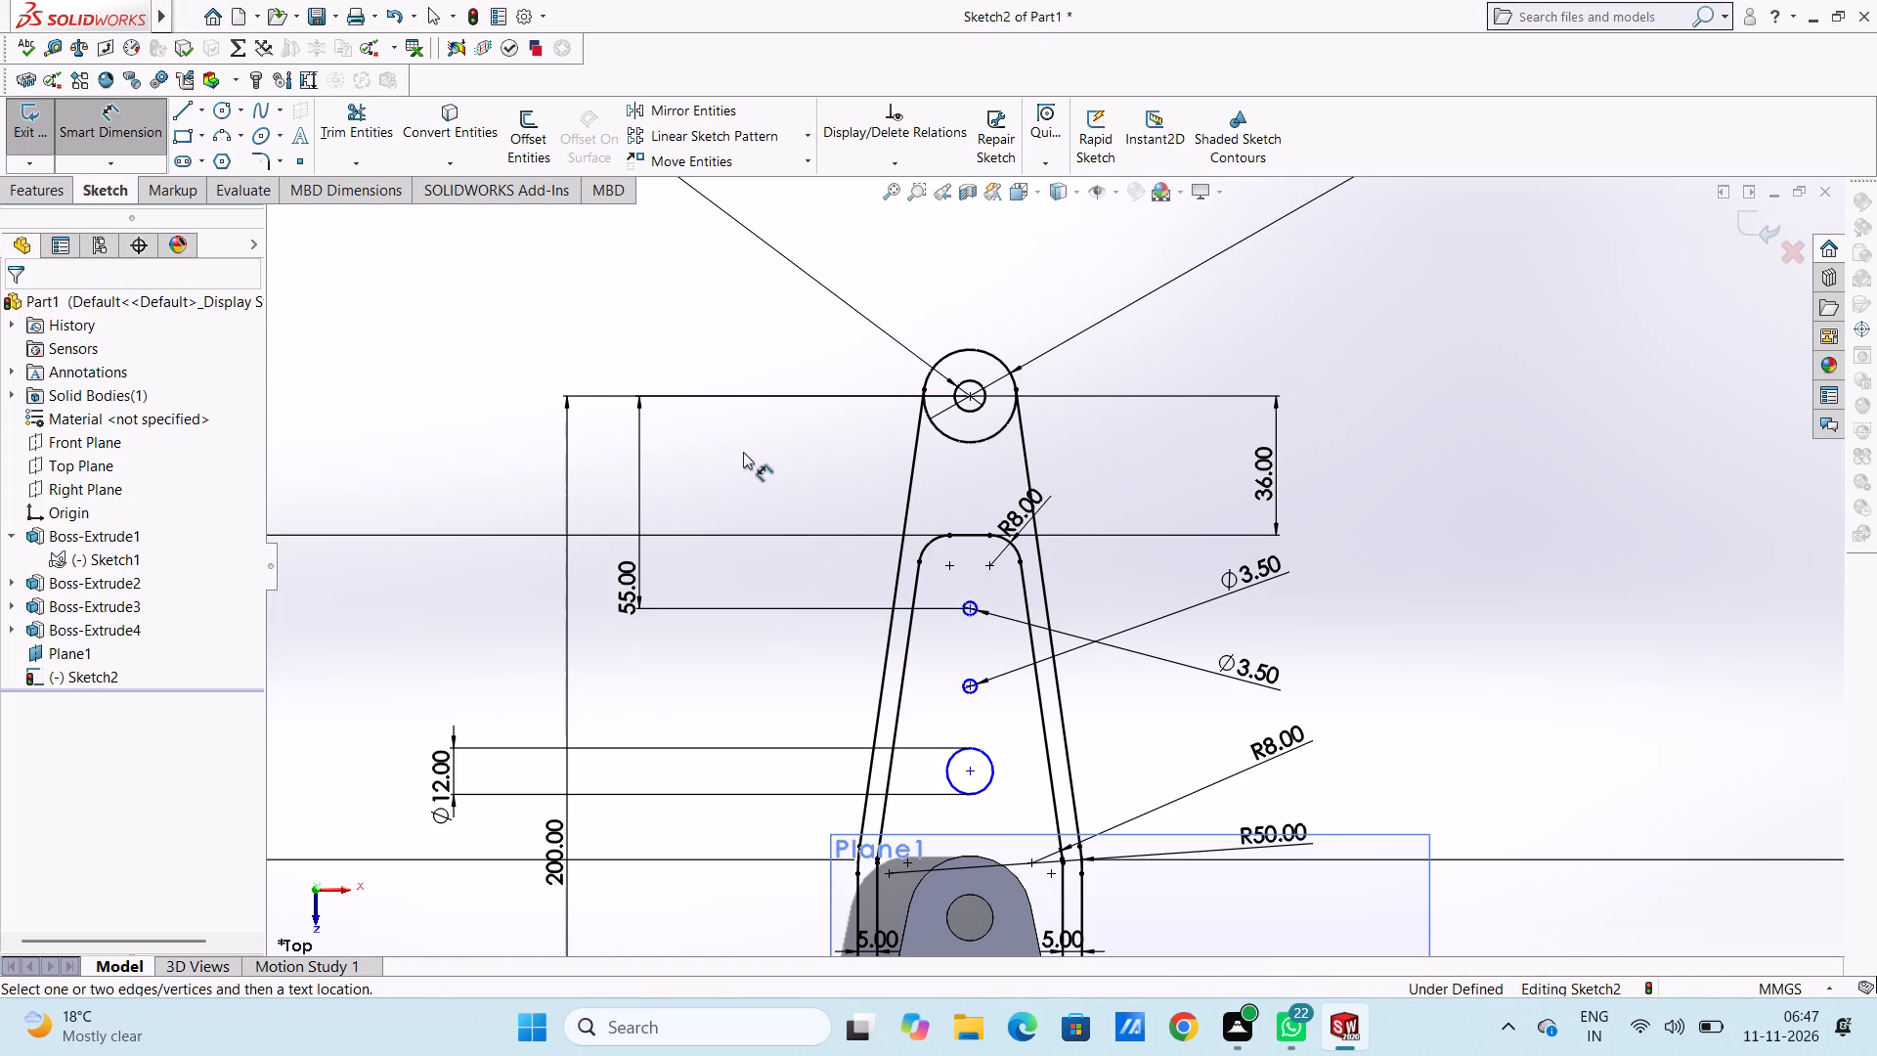
Set the vertical distance between the centres of the two 3.5 mm circles to 45 mm.
{"action": "scroll", "coordinate": [974, 647], "scroll_direction": "down", "scroll_amount": 3}
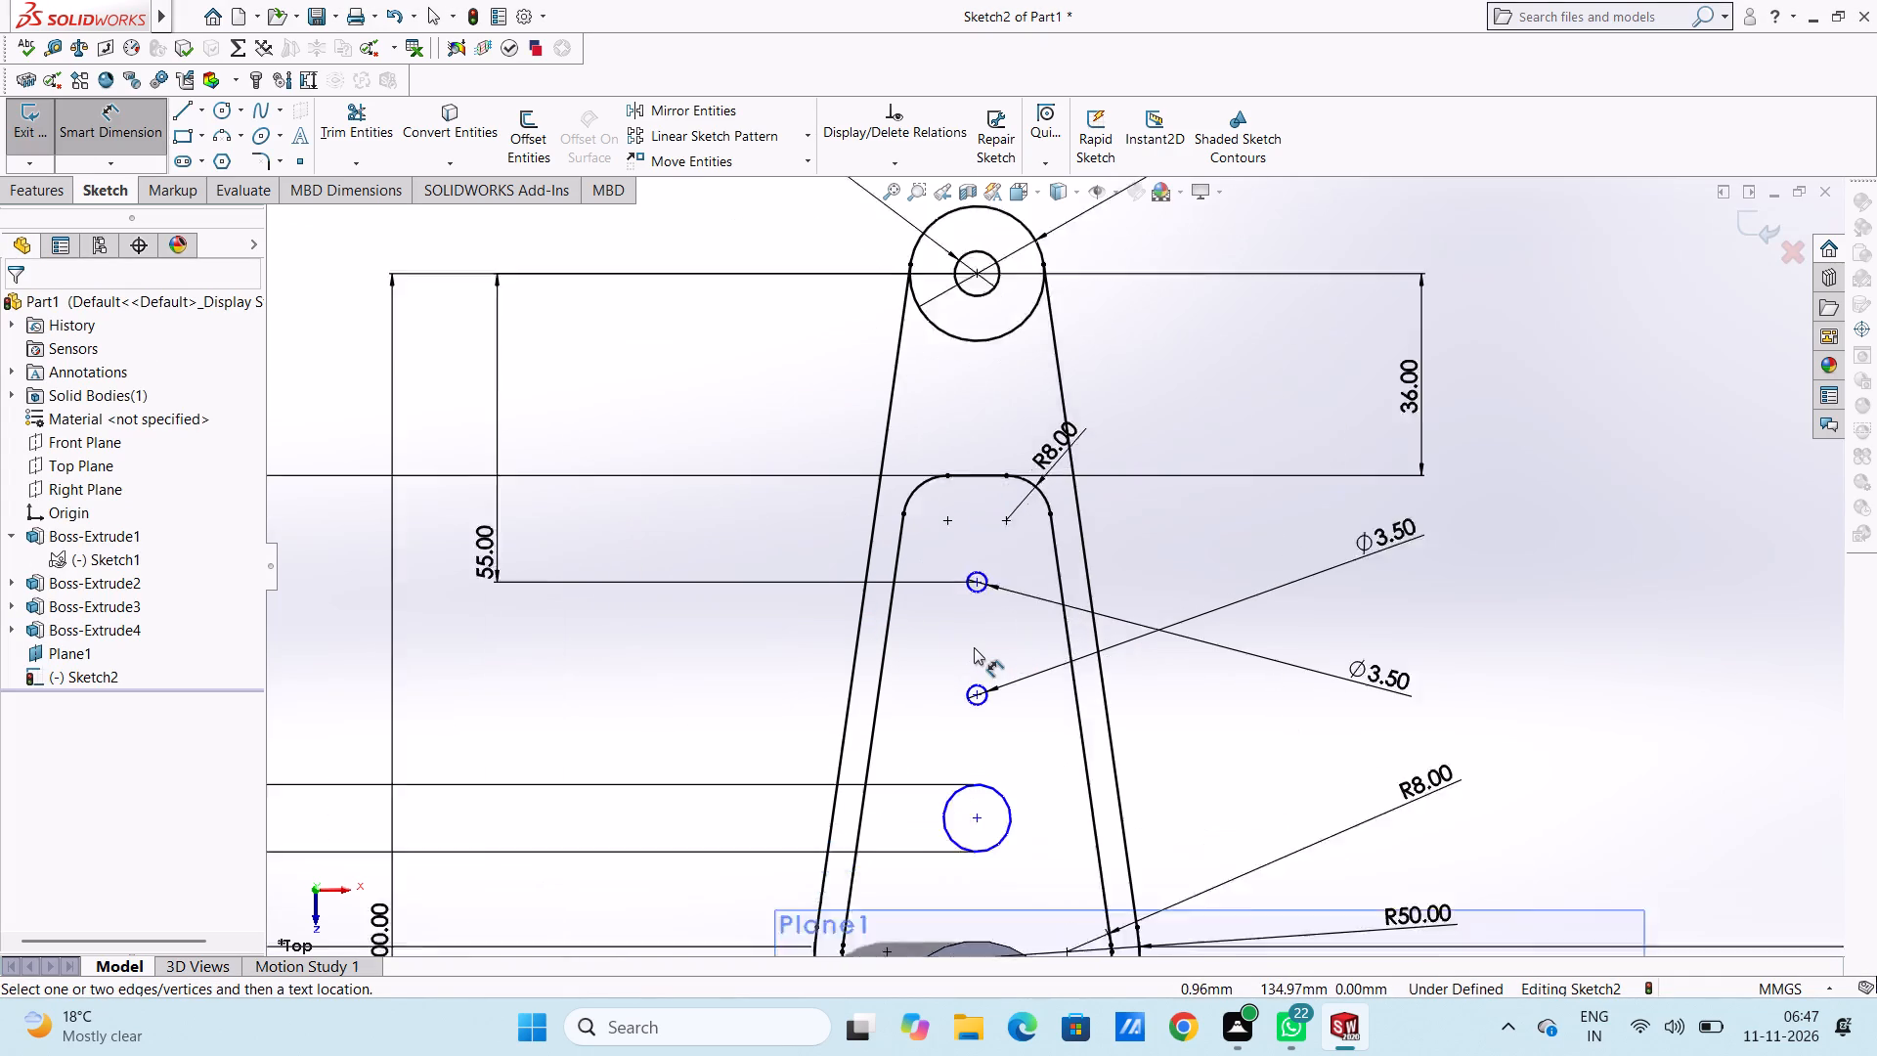
{"action": "left_click", "coordinate": [982, 565]}
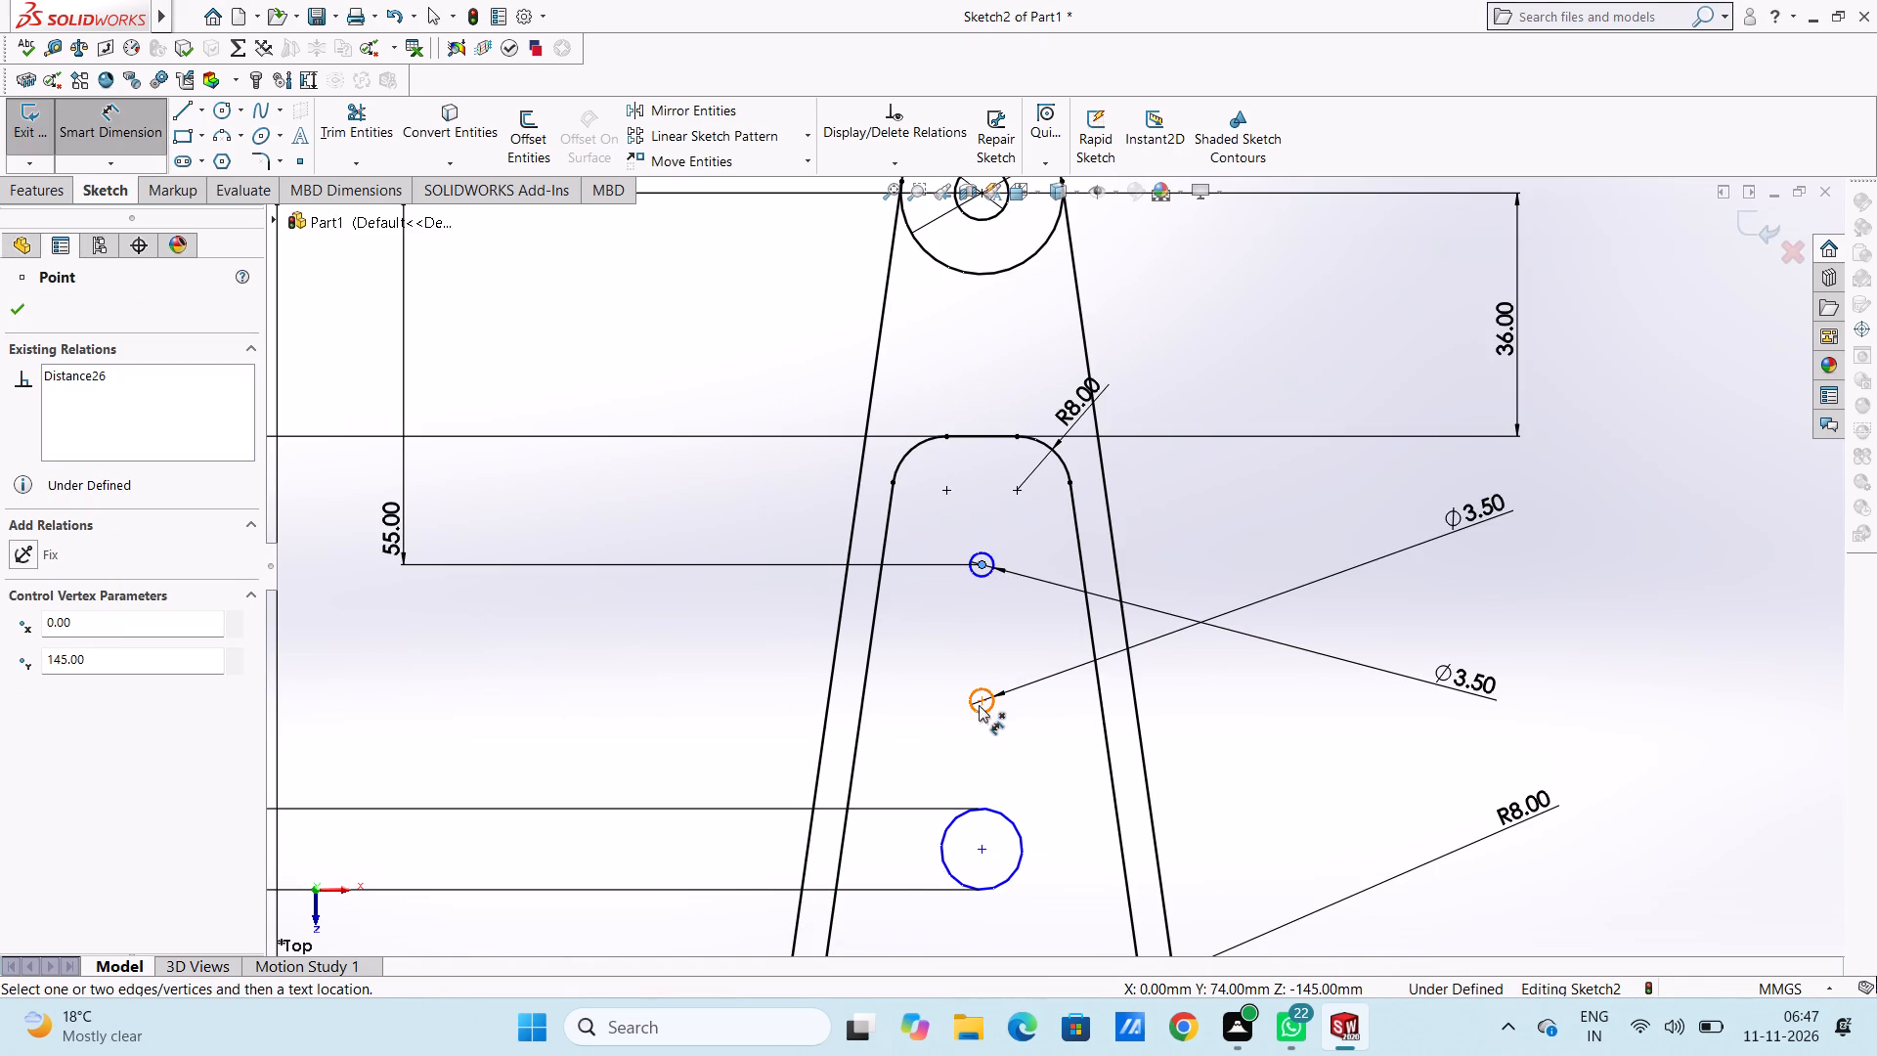
{"action": "left_click", "coordinate": [982, 704]}
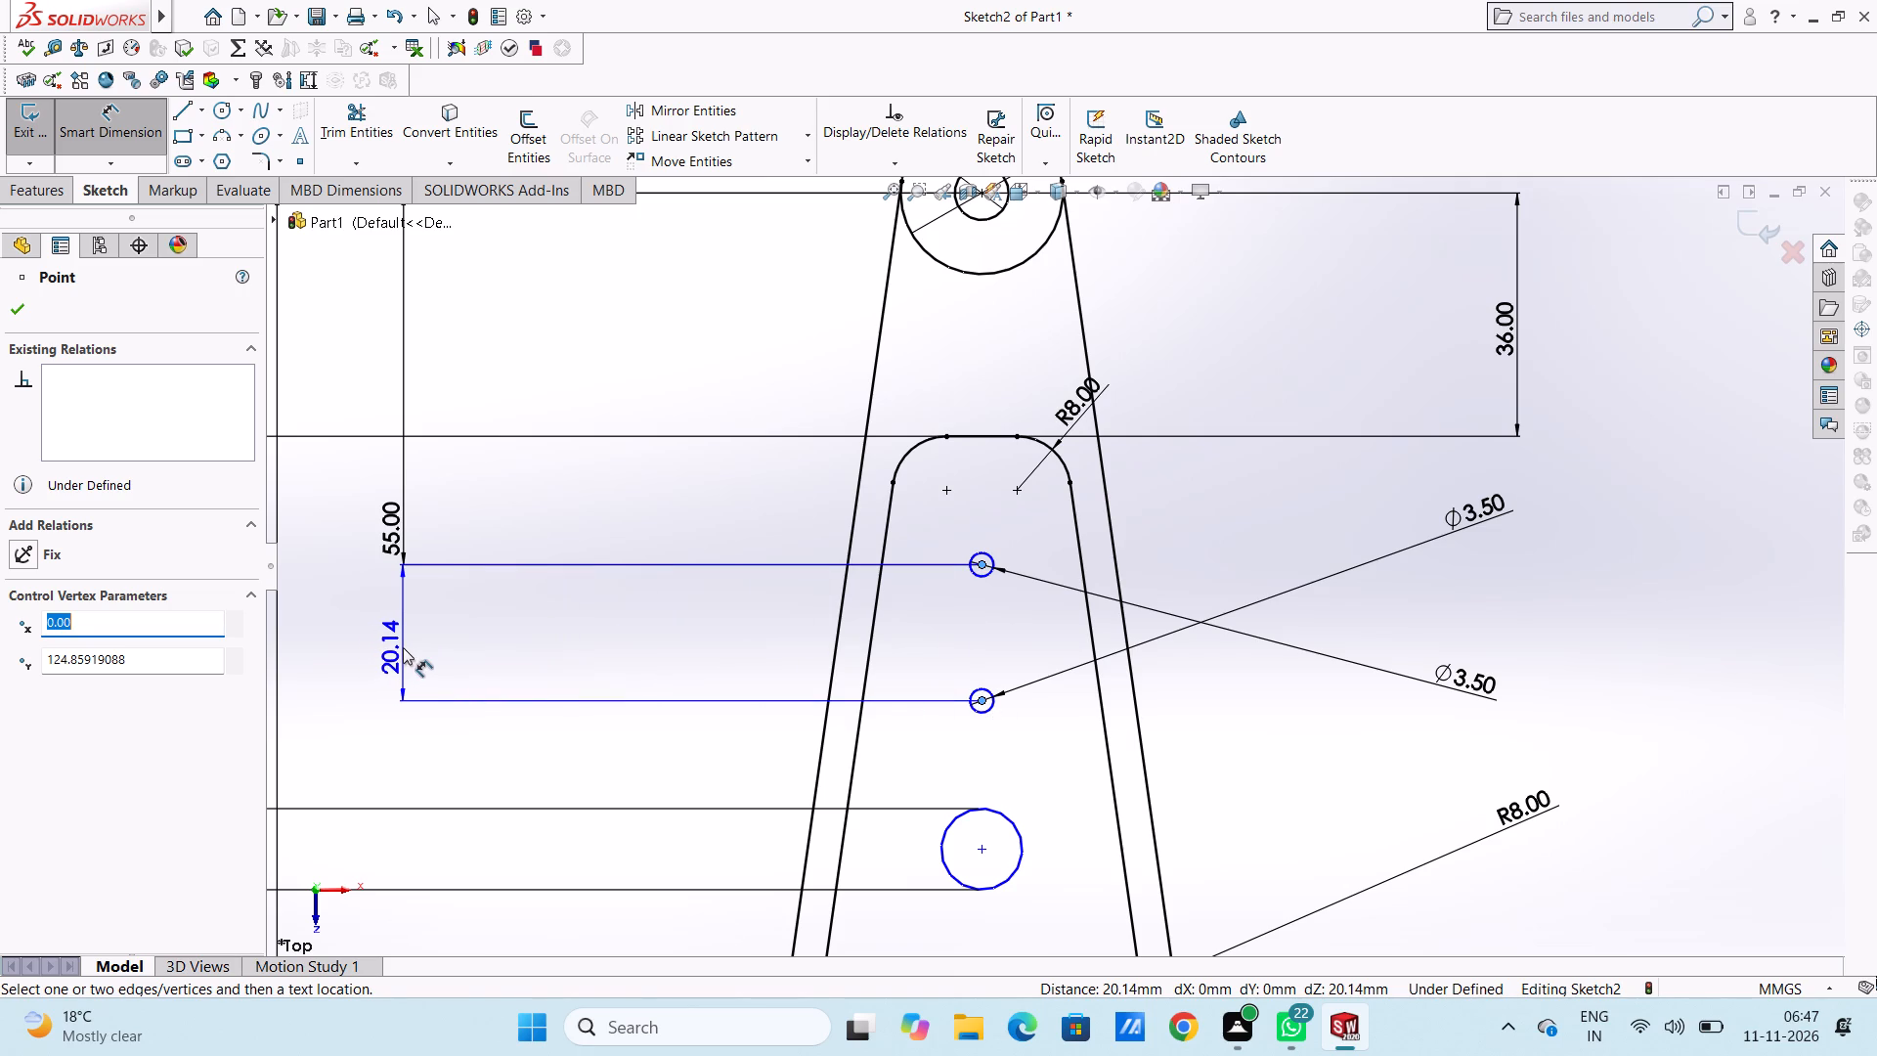
{"action": "left_click", "coordinate": [403, 647]}
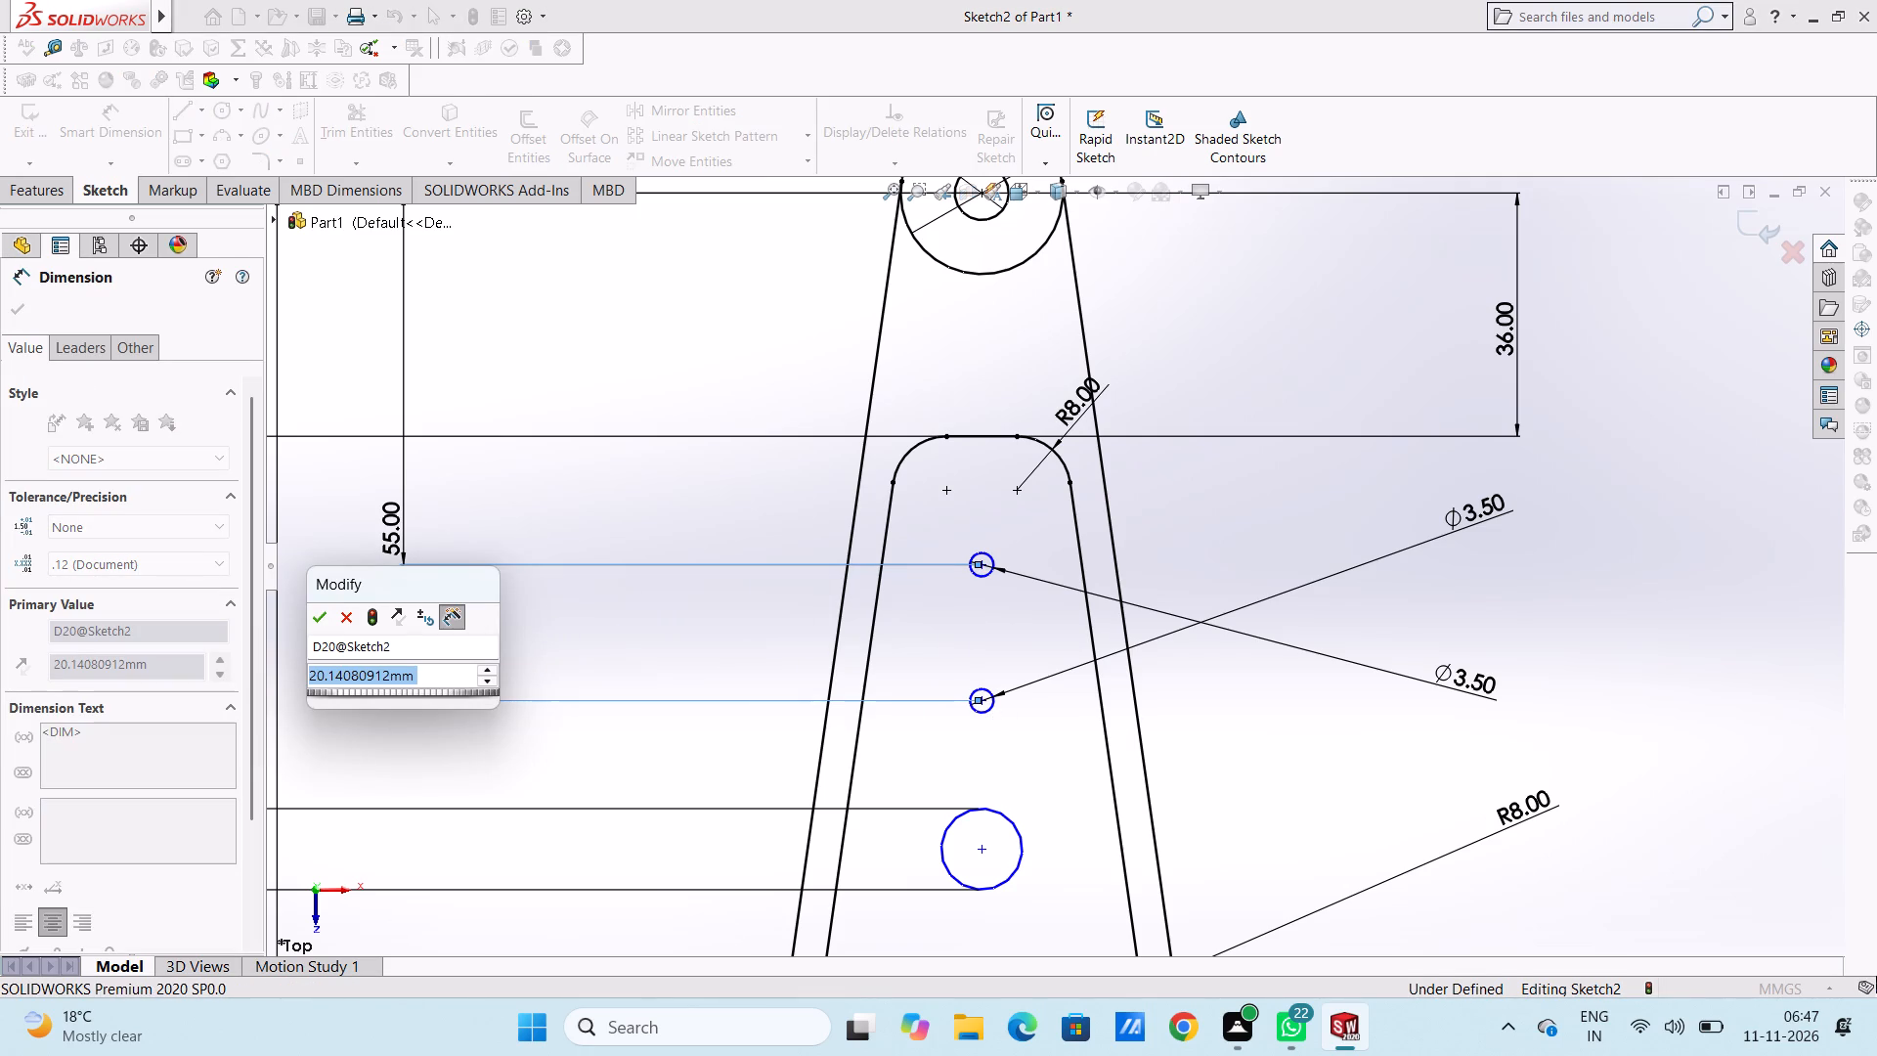
{"action": "type", "text": "45"}
{"action": "key", "text": "Return"}
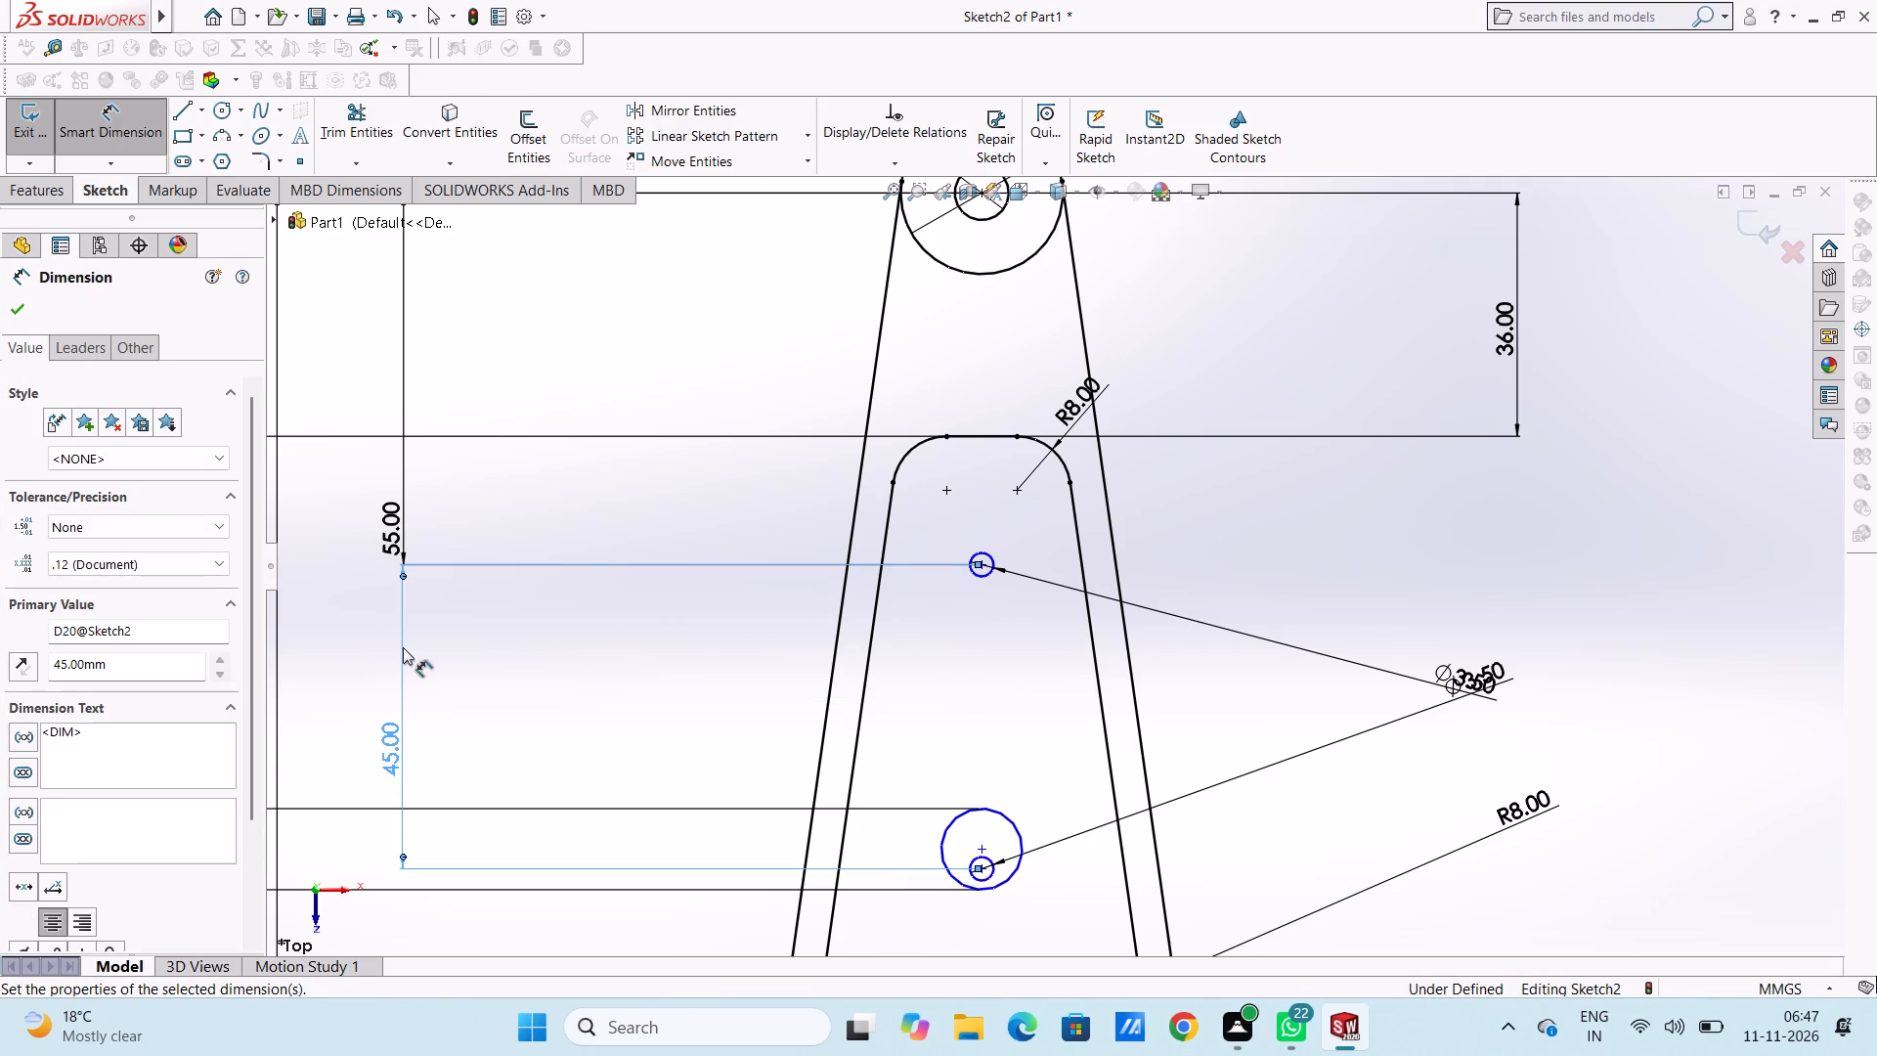
{"action": "left_click", "coordinate": [687, 654]}
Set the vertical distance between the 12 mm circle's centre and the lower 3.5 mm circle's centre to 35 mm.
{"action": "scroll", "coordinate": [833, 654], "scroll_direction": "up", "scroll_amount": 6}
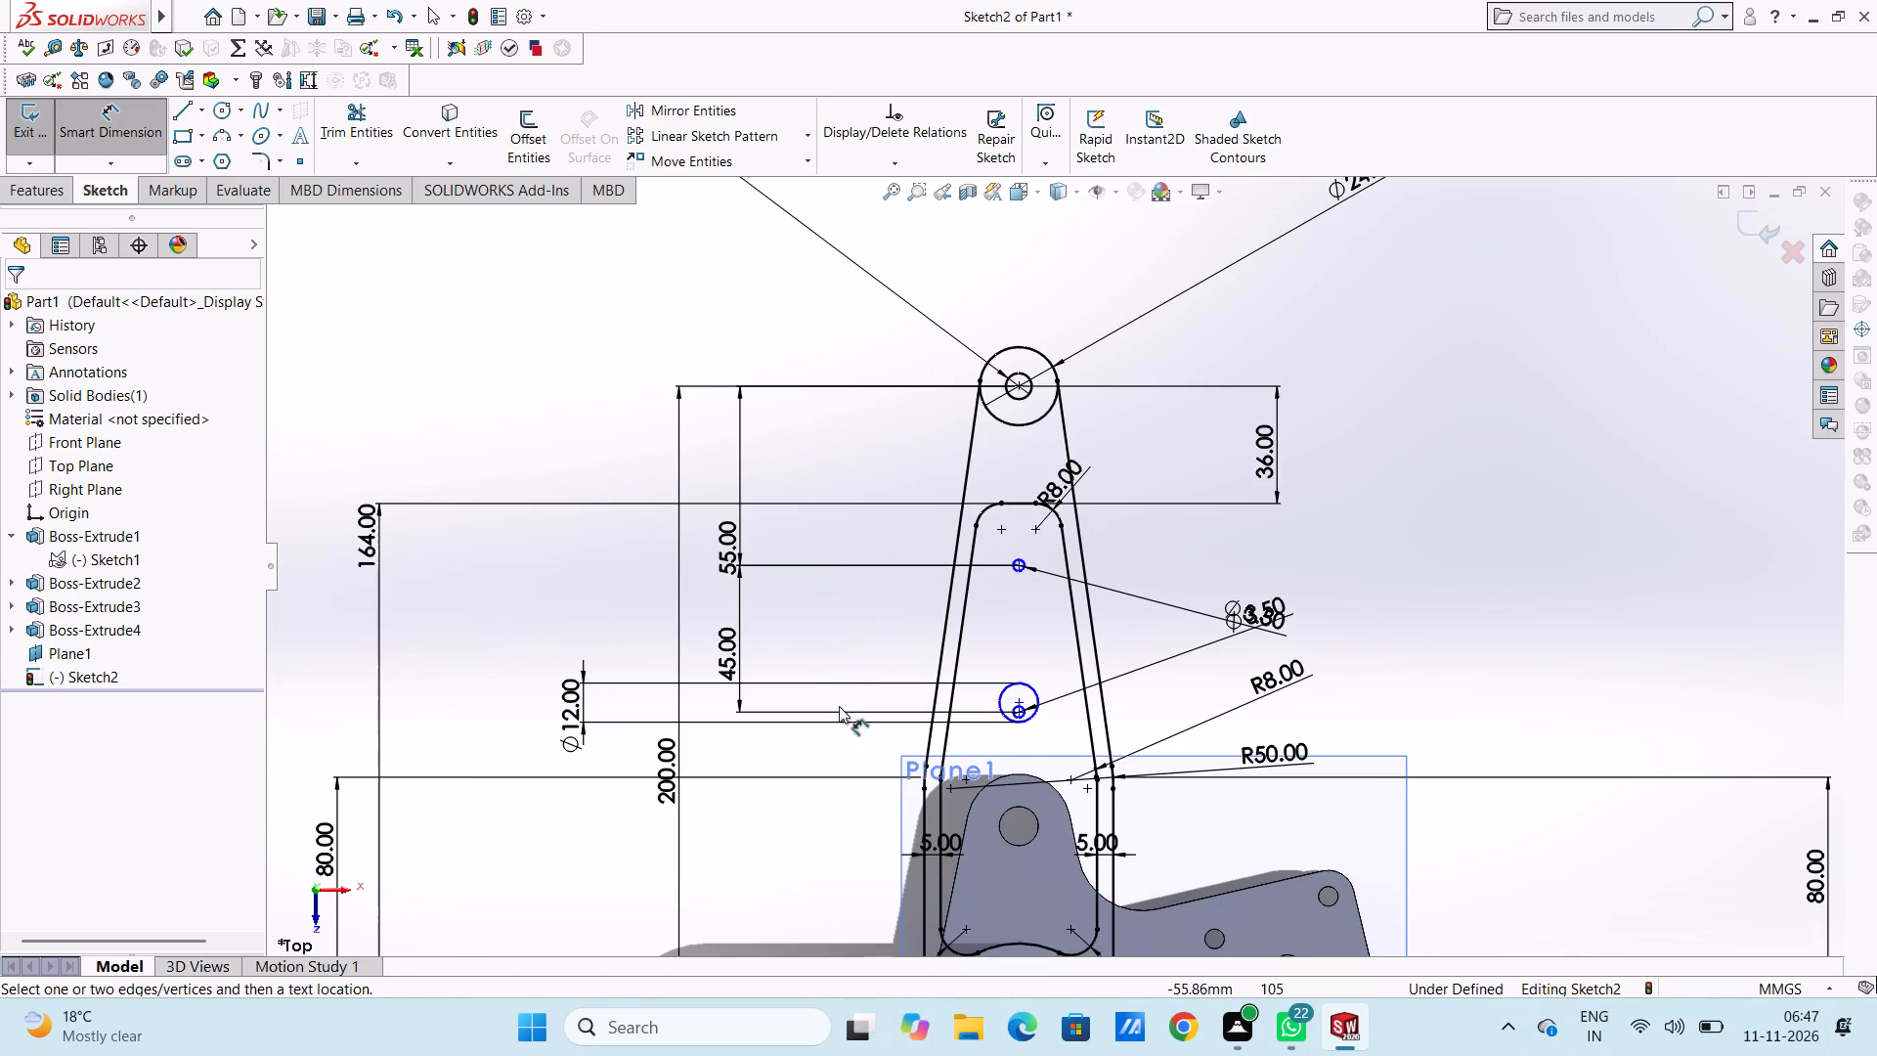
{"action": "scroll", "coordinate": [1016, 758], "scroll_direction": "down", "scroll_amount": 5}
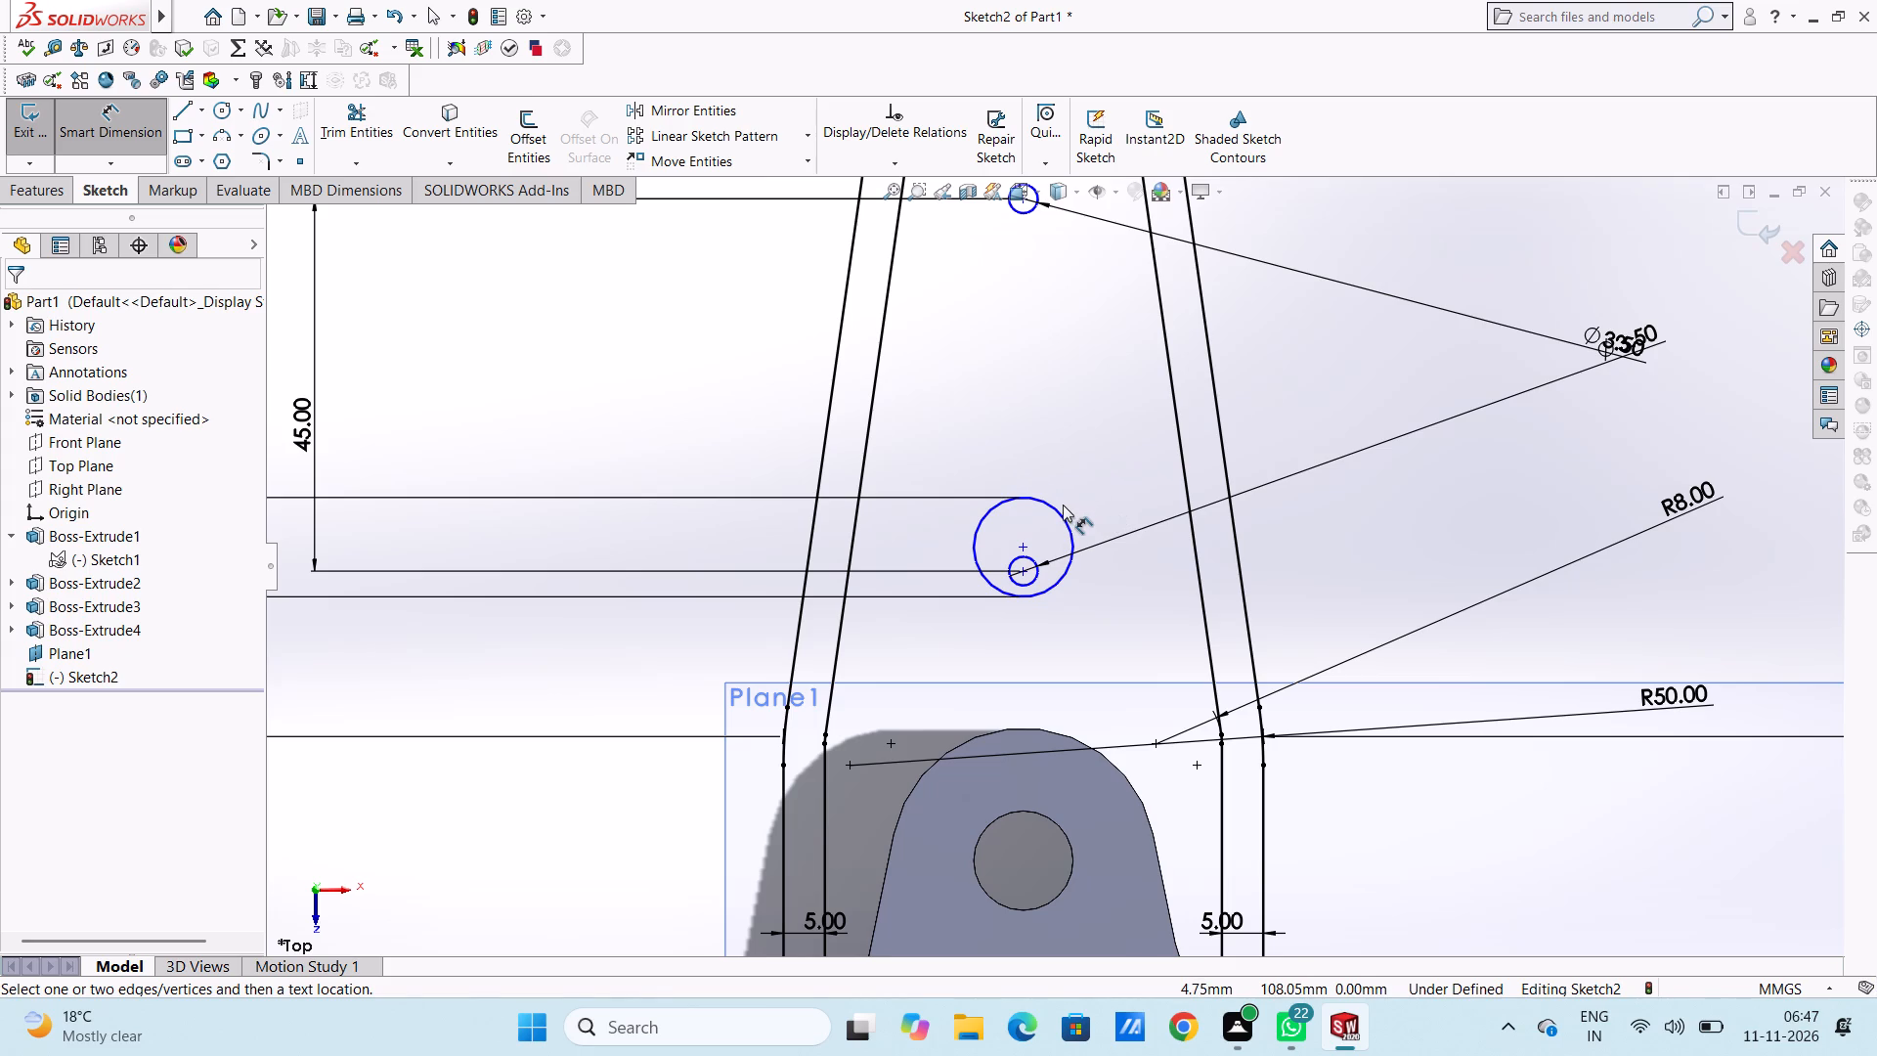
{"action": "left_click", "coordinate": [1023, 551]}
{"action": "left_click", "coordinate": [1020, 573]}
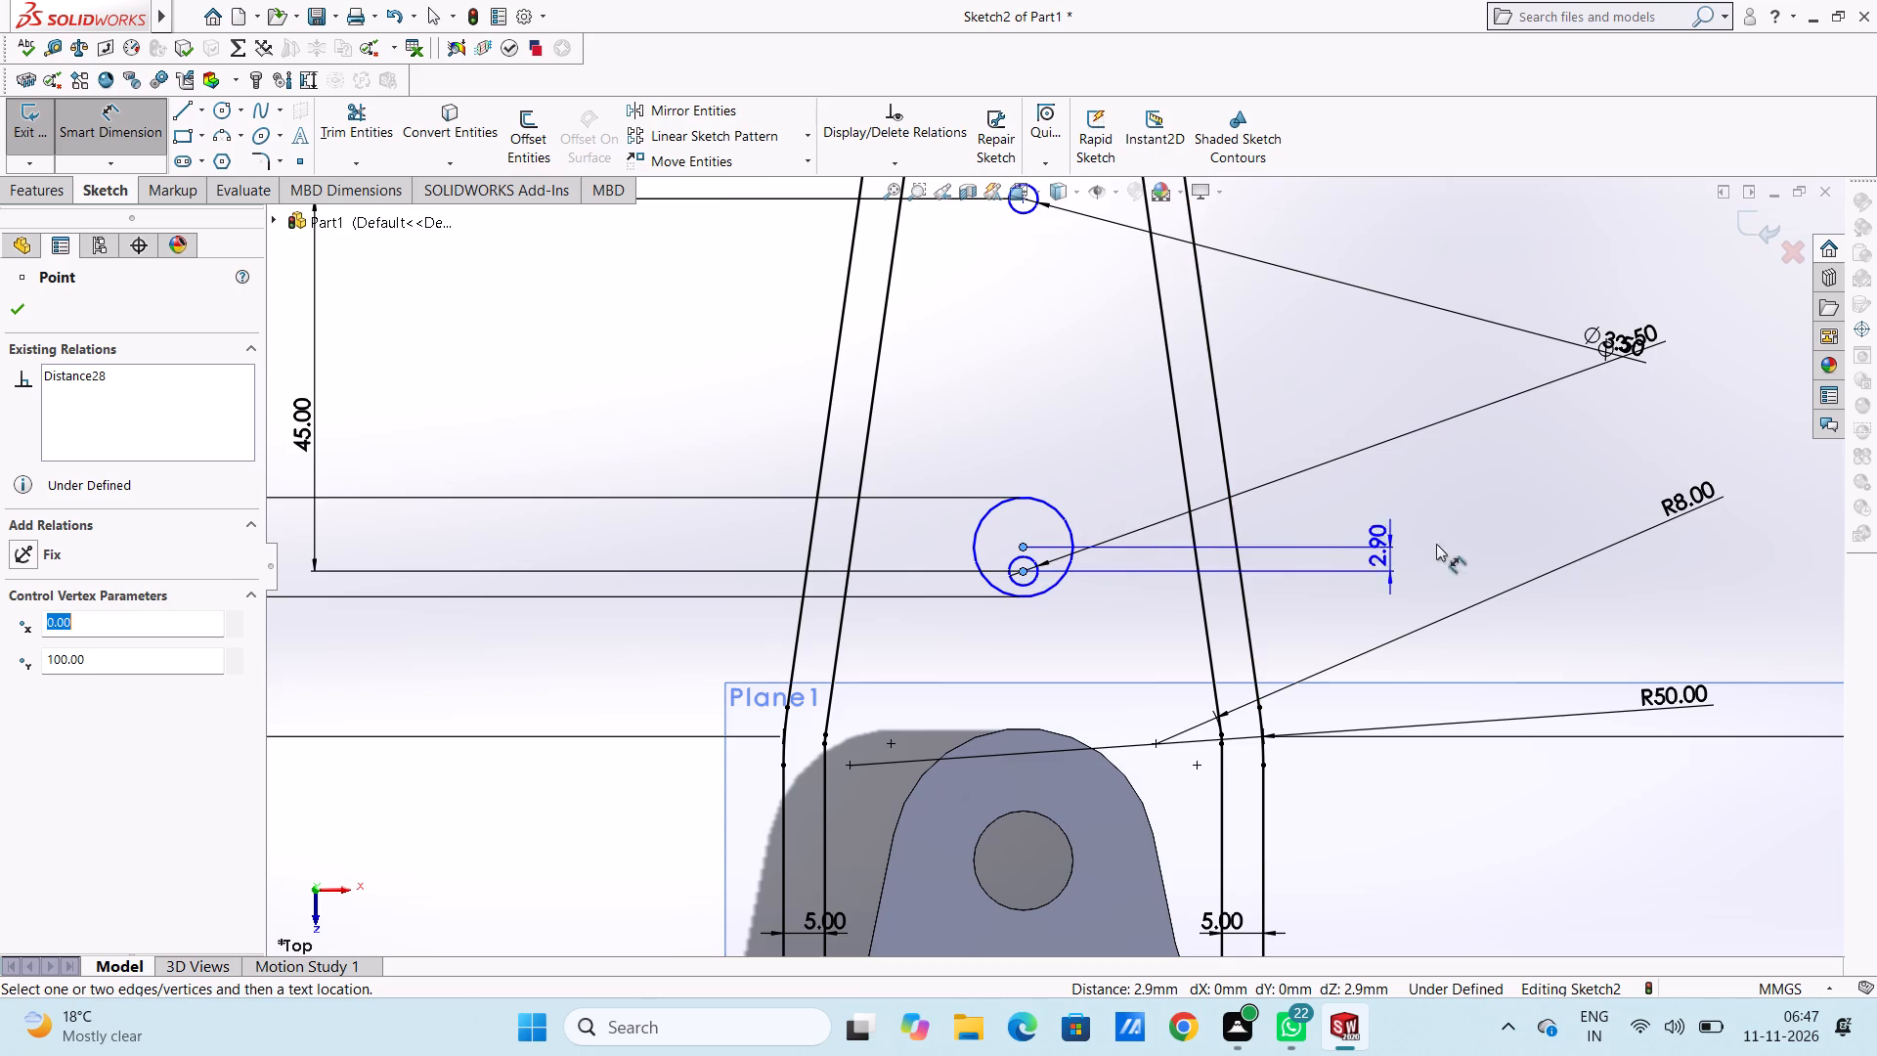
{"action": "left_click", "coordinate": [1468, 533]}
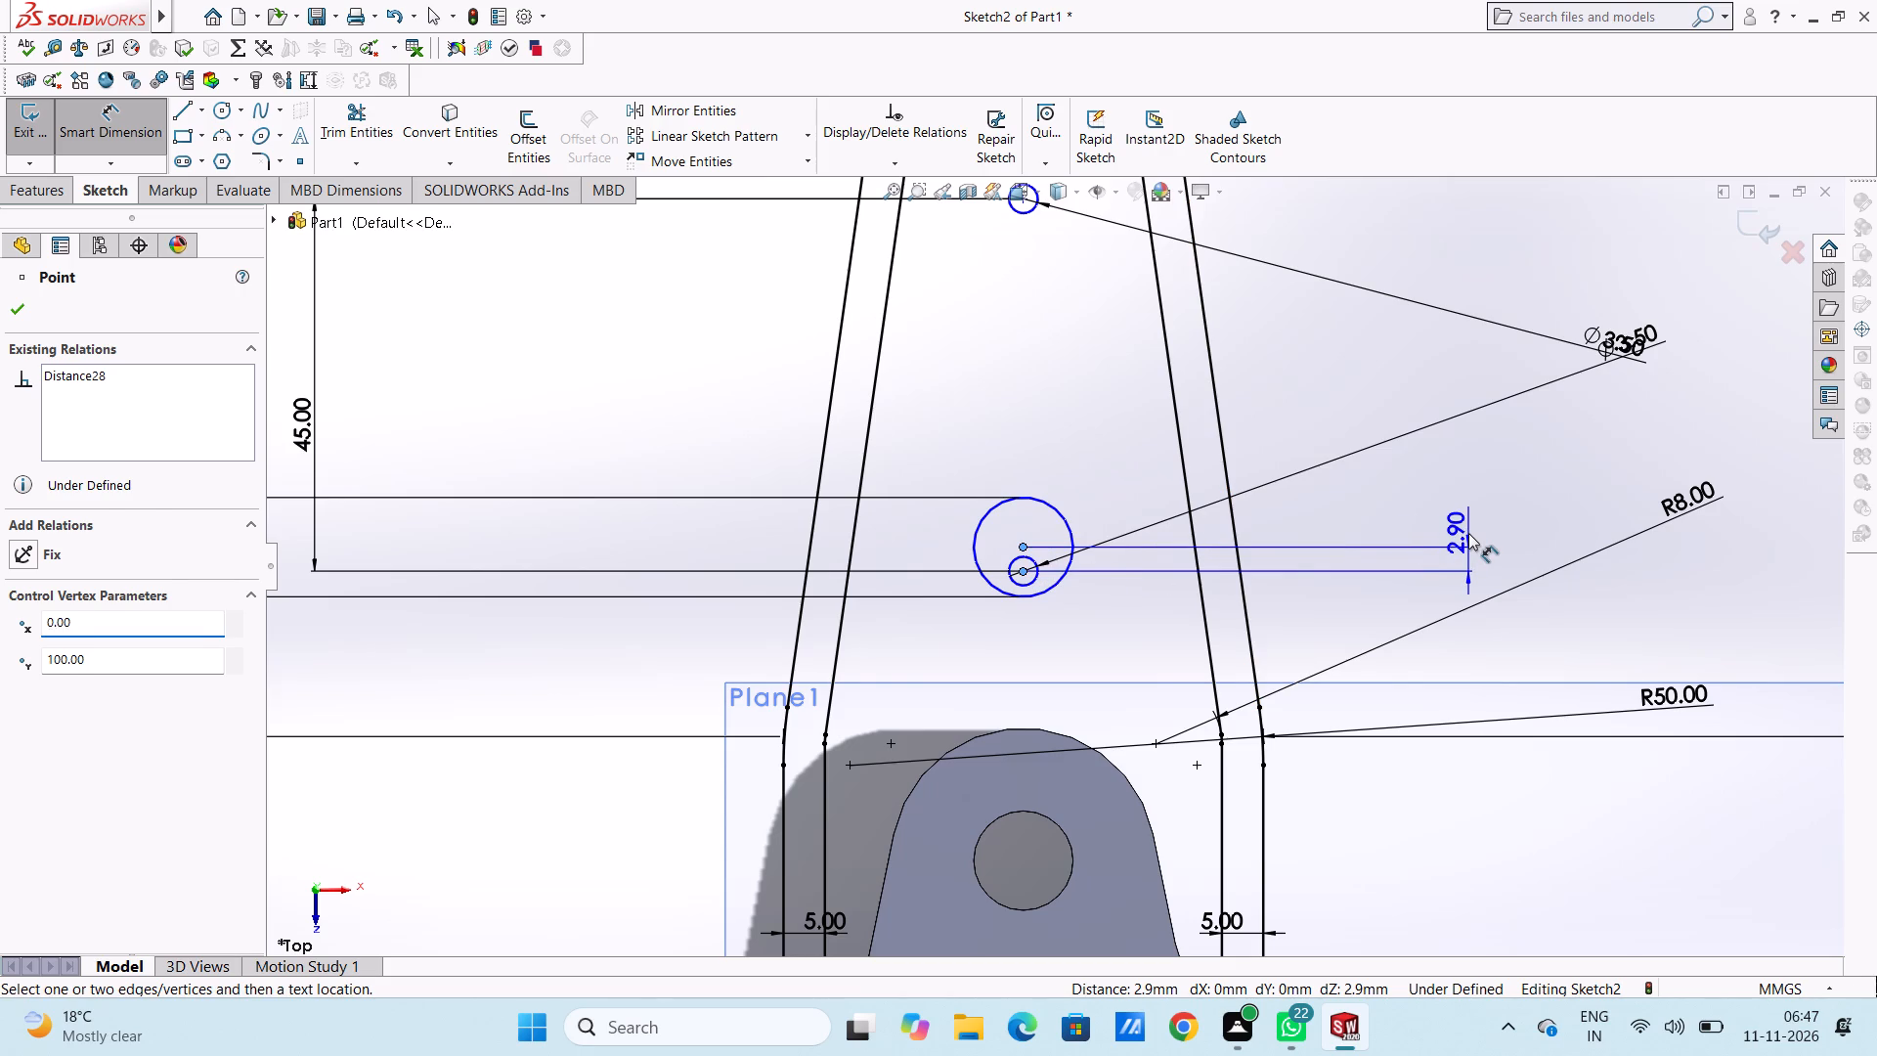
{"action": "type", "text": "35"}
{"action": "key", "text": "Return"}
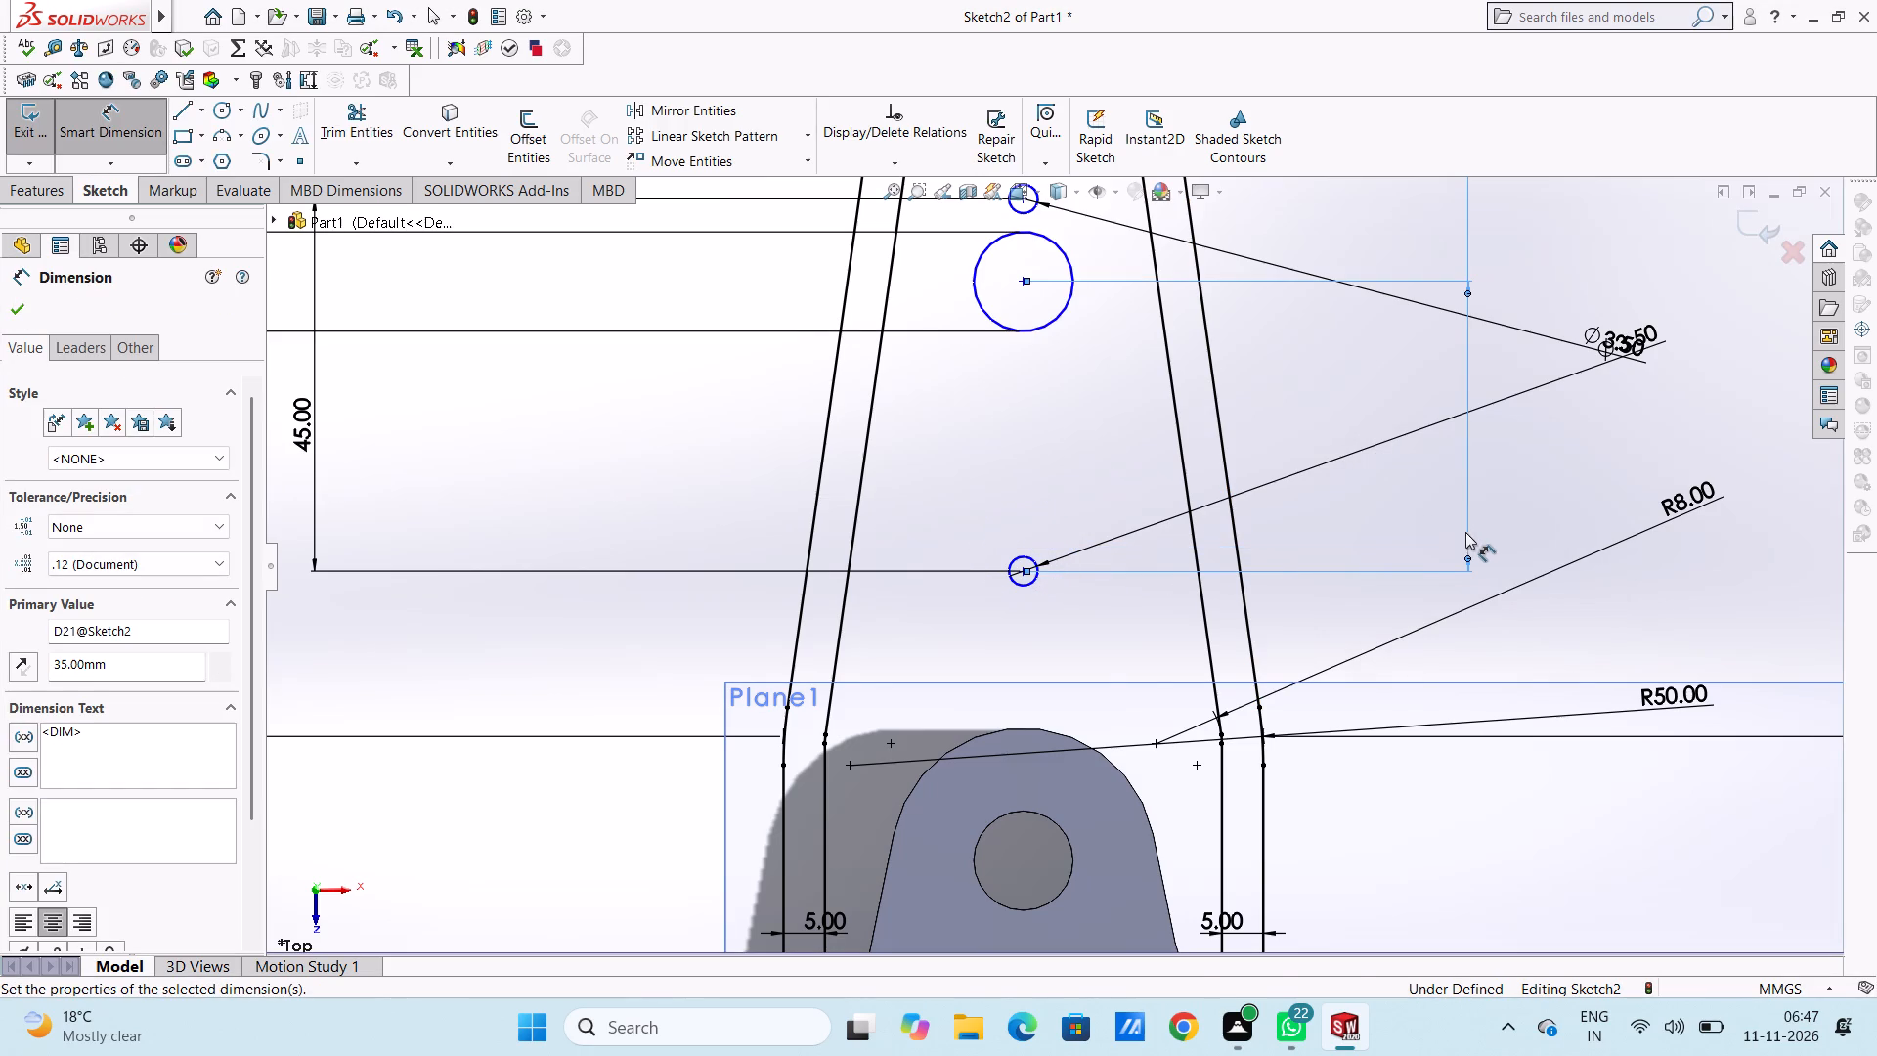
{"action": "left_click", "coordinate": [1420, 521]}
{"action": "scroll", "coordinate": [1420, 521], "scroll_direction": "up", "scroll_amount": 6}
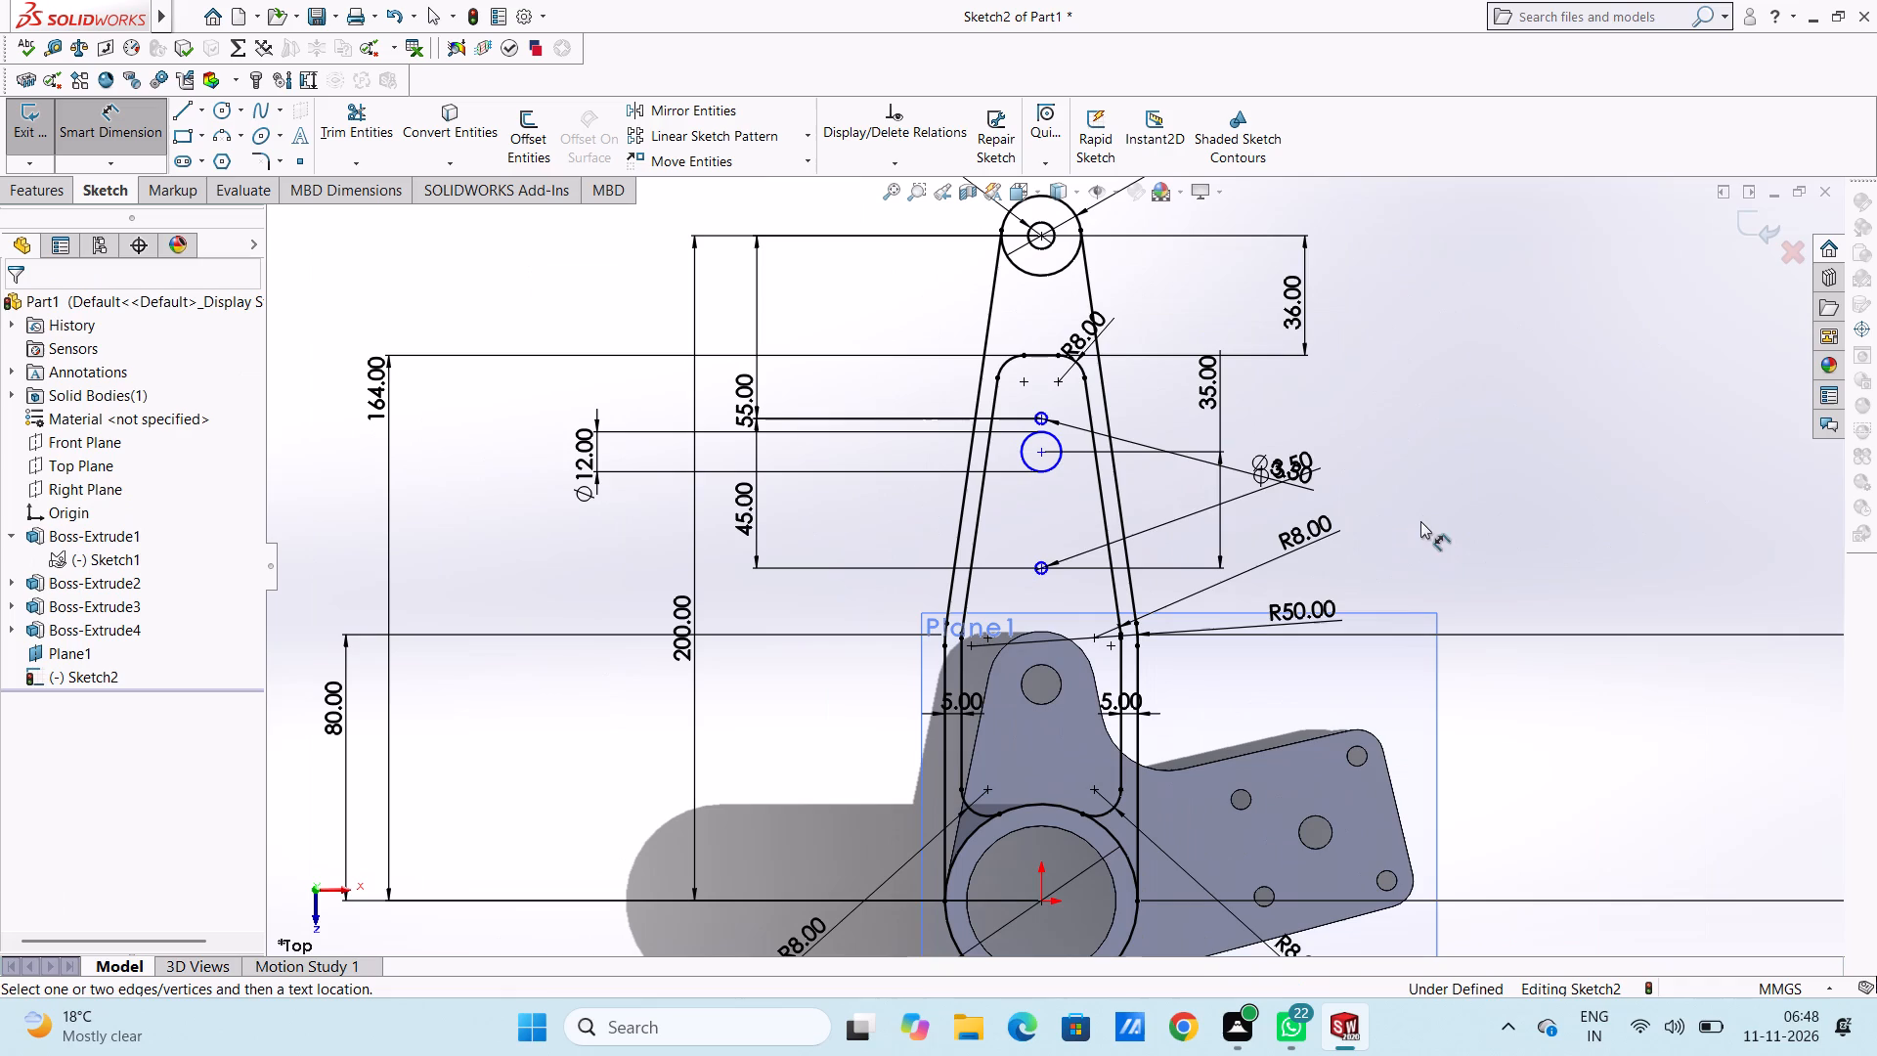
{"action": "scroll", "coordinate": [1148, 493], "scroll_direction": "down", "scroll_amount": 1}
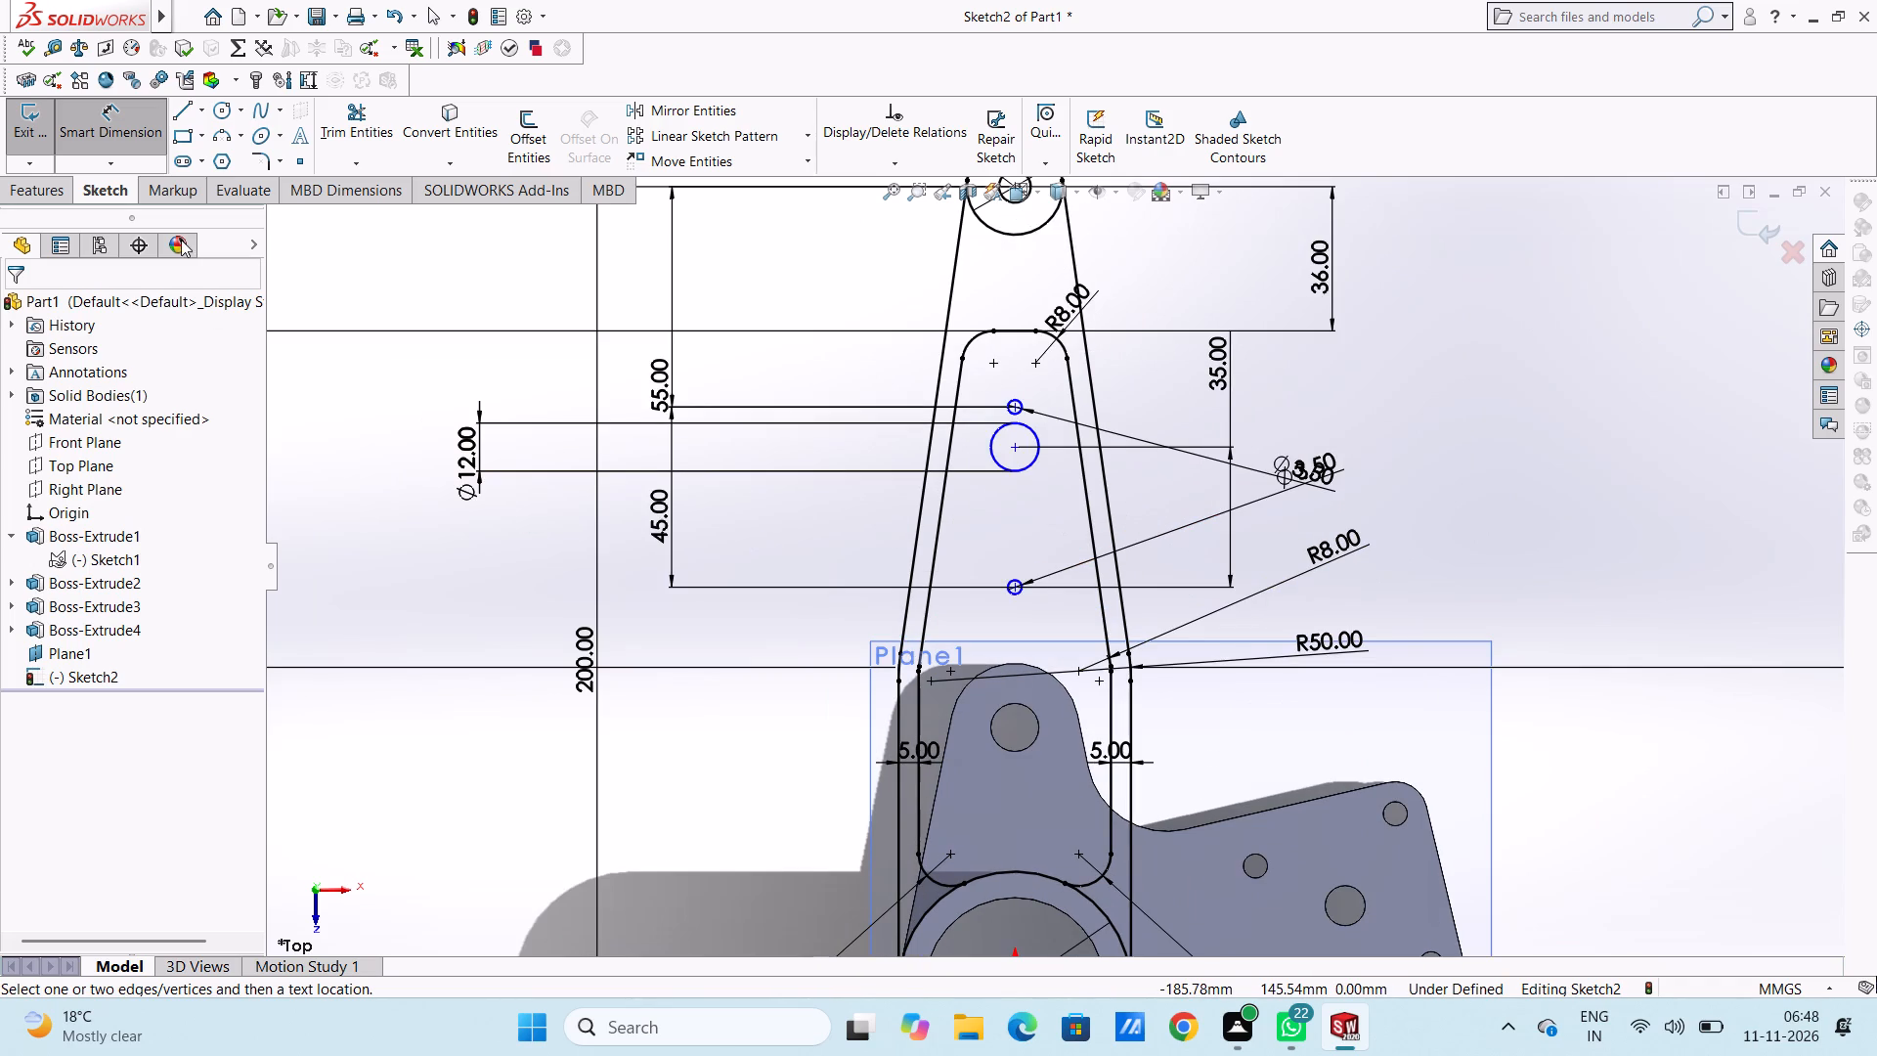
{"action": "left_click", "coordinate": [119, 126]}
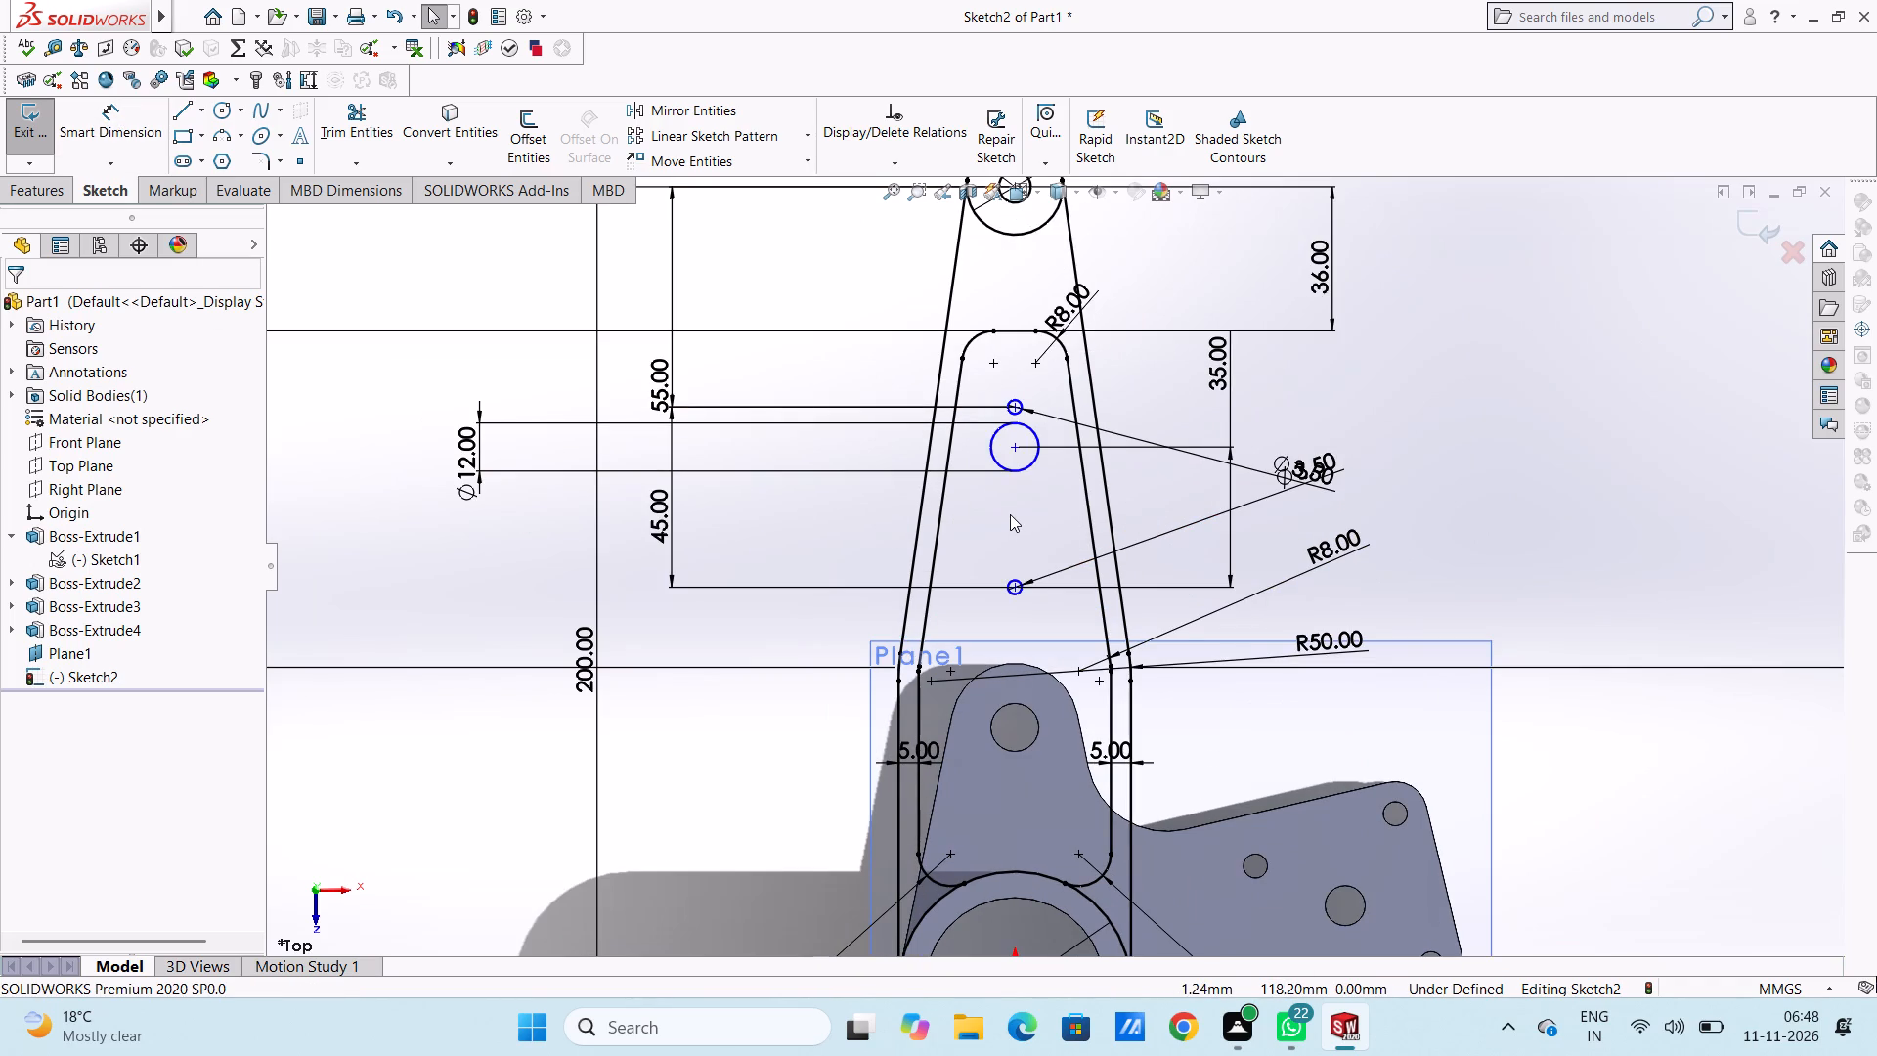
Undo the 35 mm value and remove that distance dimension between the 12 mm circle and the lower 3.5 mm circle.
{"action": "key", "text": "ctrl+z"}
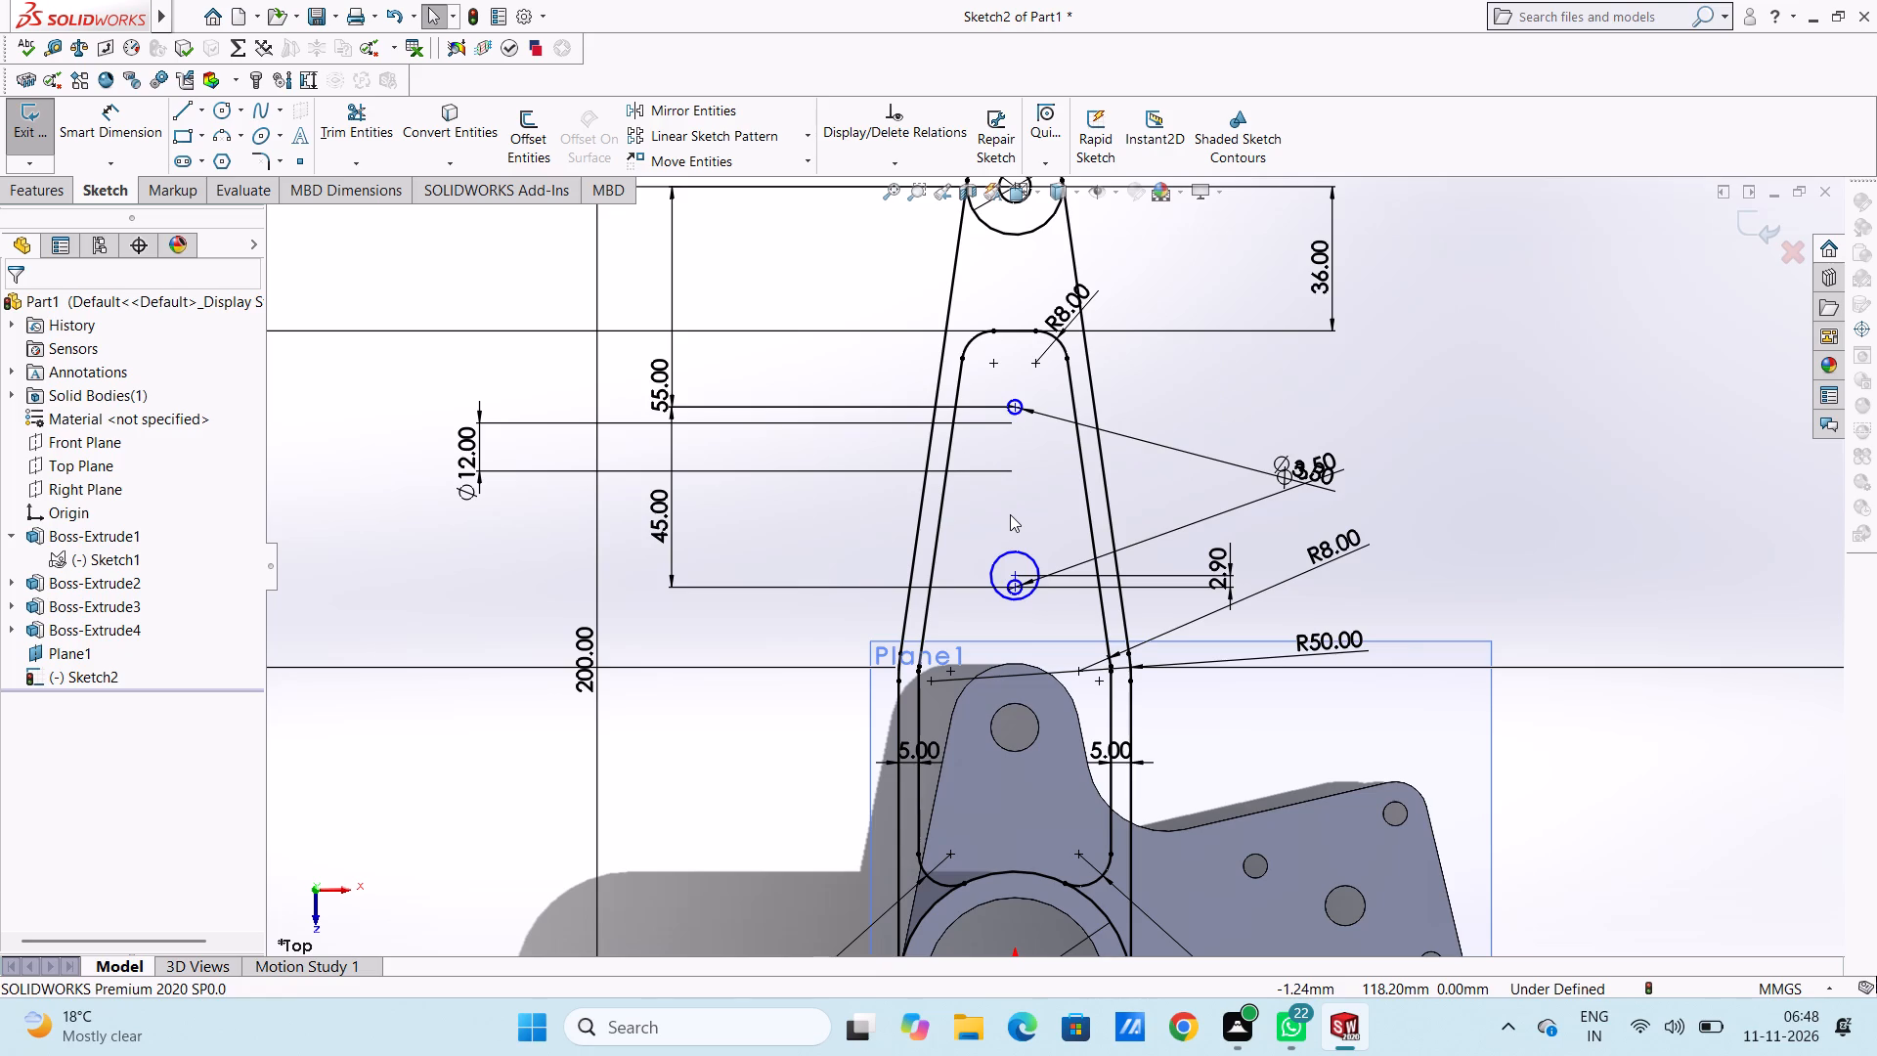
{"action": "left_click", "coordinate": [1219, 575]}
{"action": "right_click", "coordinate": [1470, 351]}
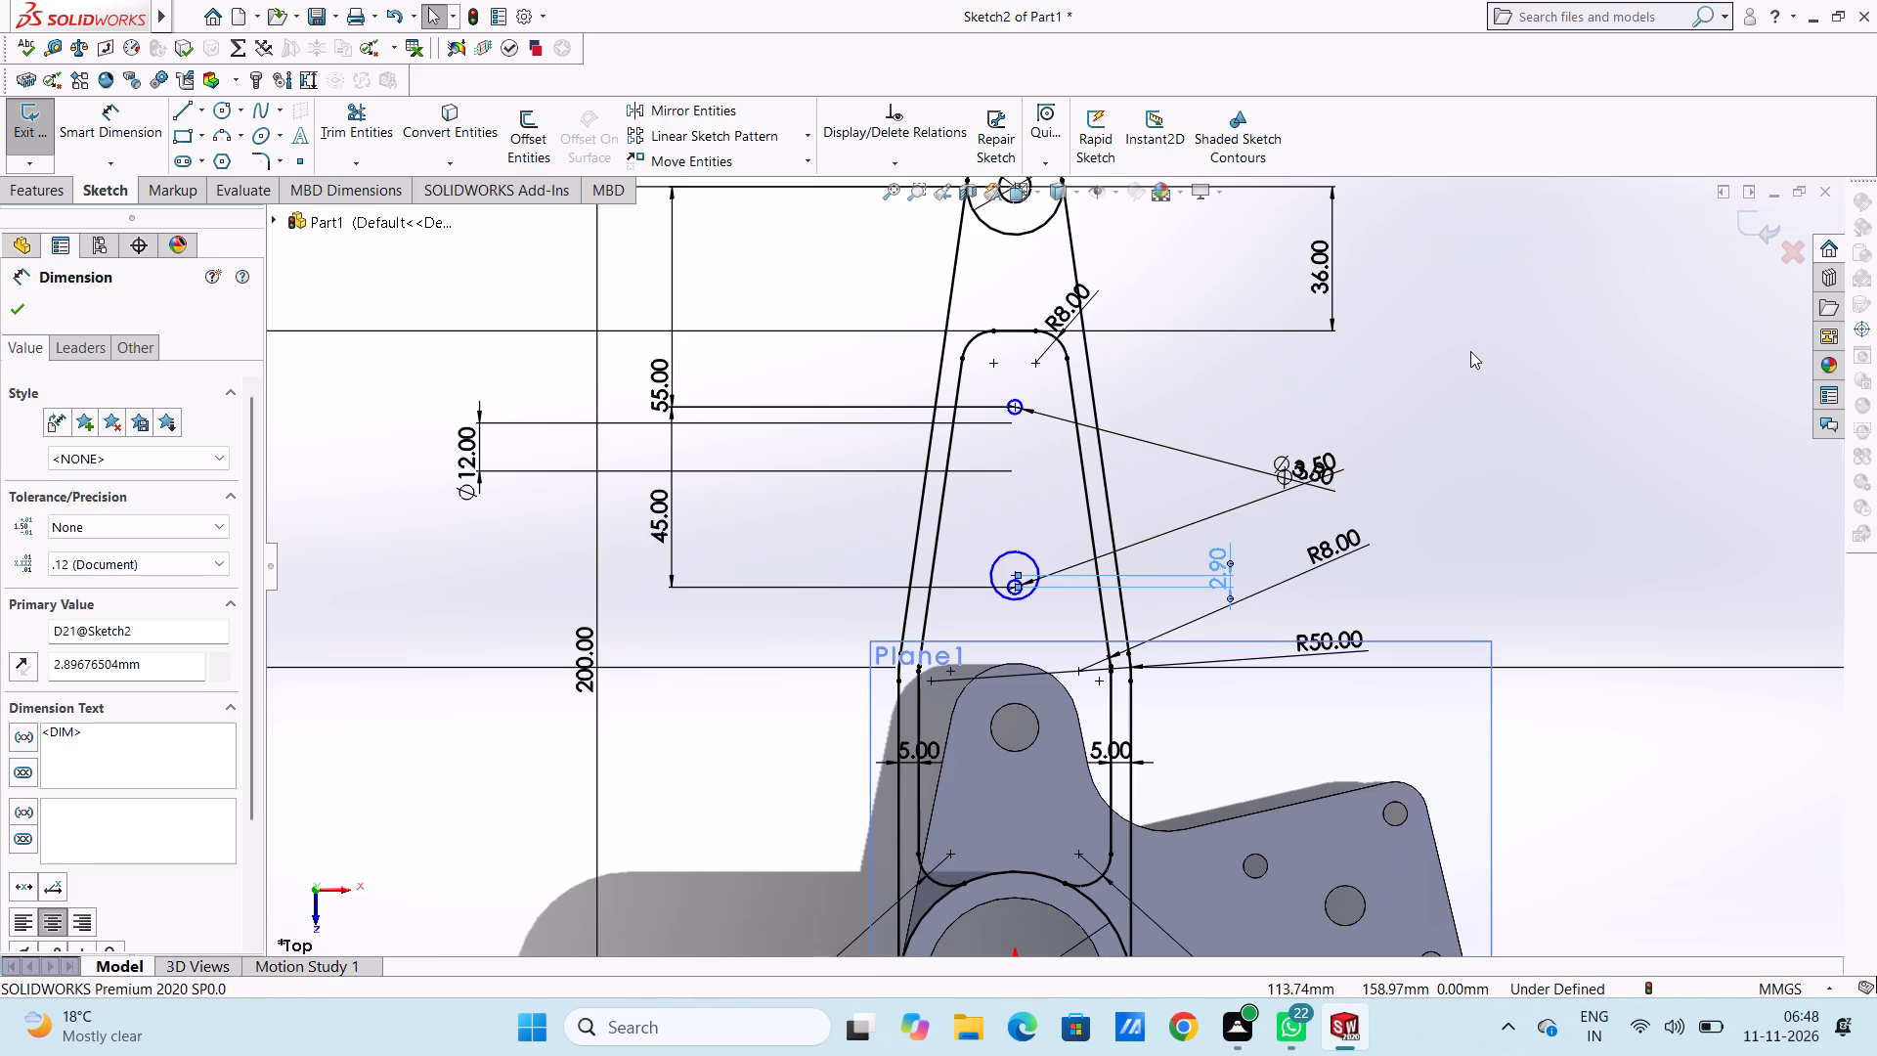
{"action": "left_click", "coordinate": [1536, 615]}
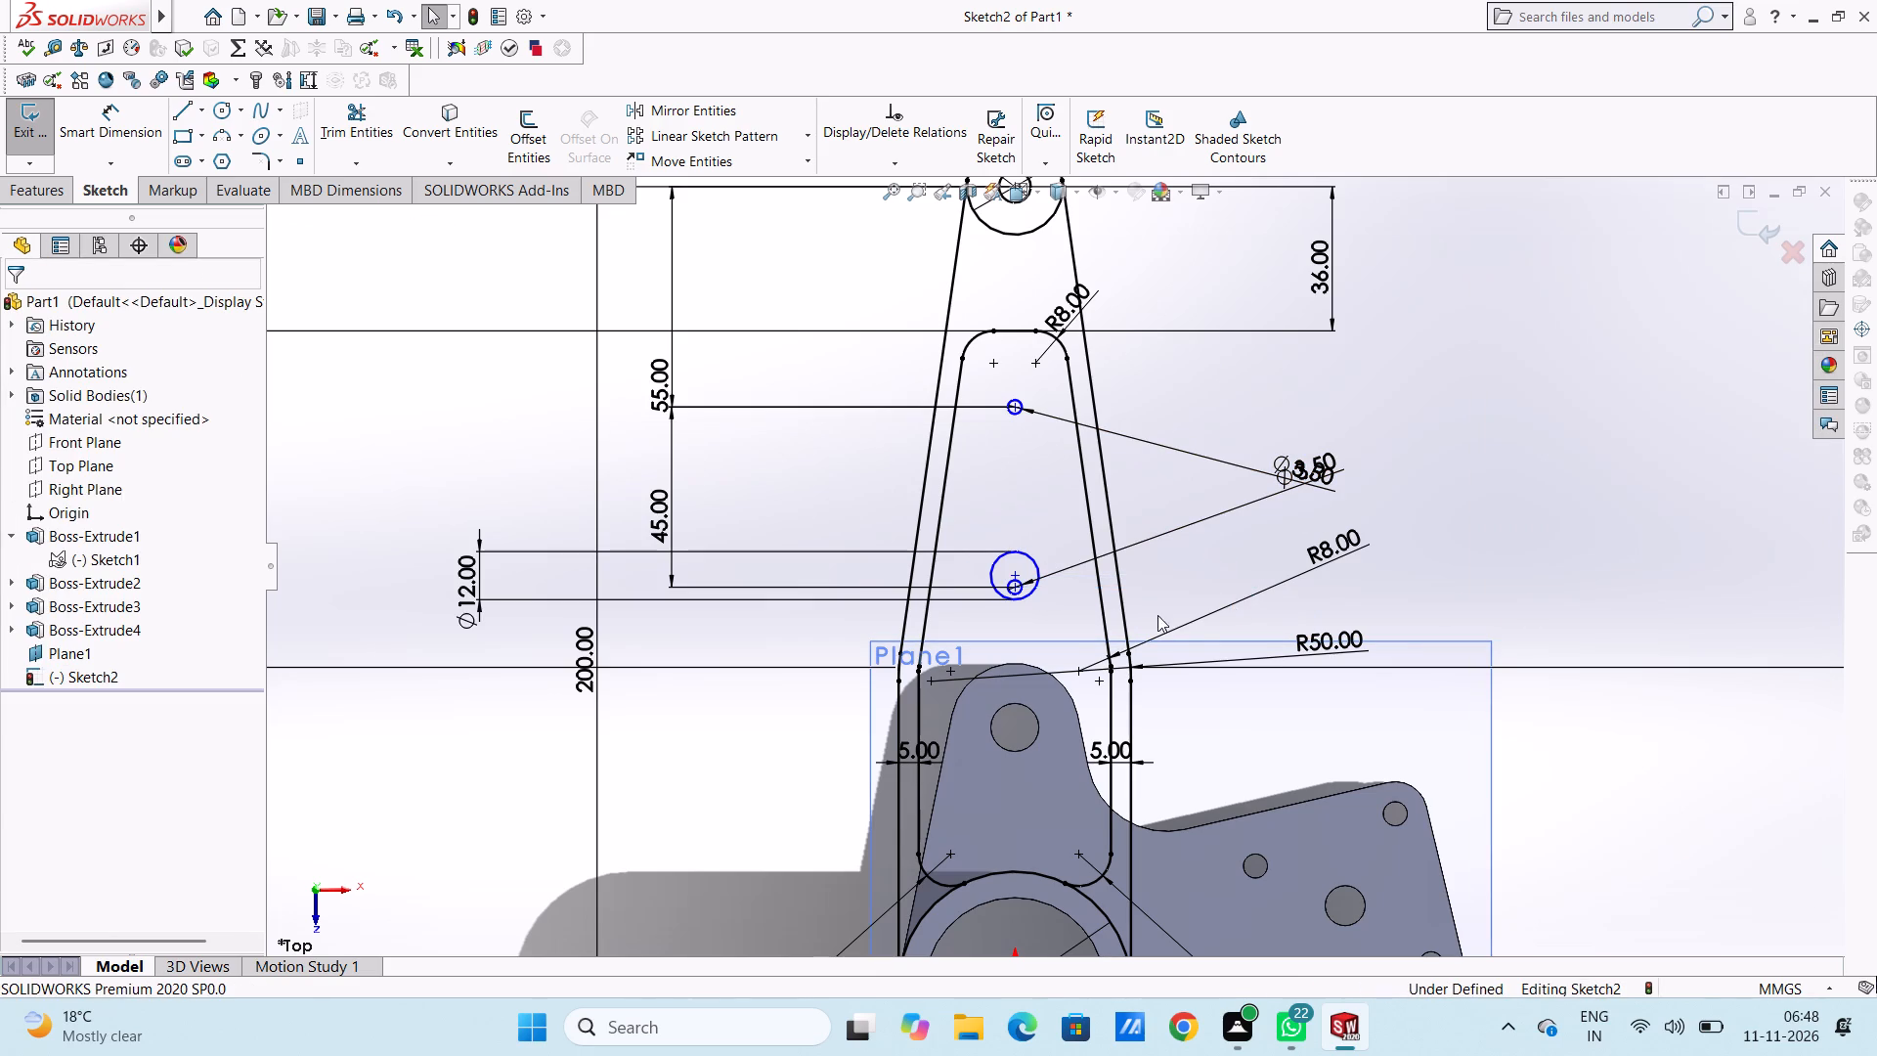
Dimension the 12 mm circle's centre 35 mm below the lower 3.5 mm circle's centre, entering -35 to flip the direction.
{"action": "scroll", "coordinate": [1141, 595], "scroll_direction": "up", "scroll_amount": 4}
{"action": "scroll", "coordinate": [1096, 607], "scroll_direction": "down", "scroll_amount": 2}
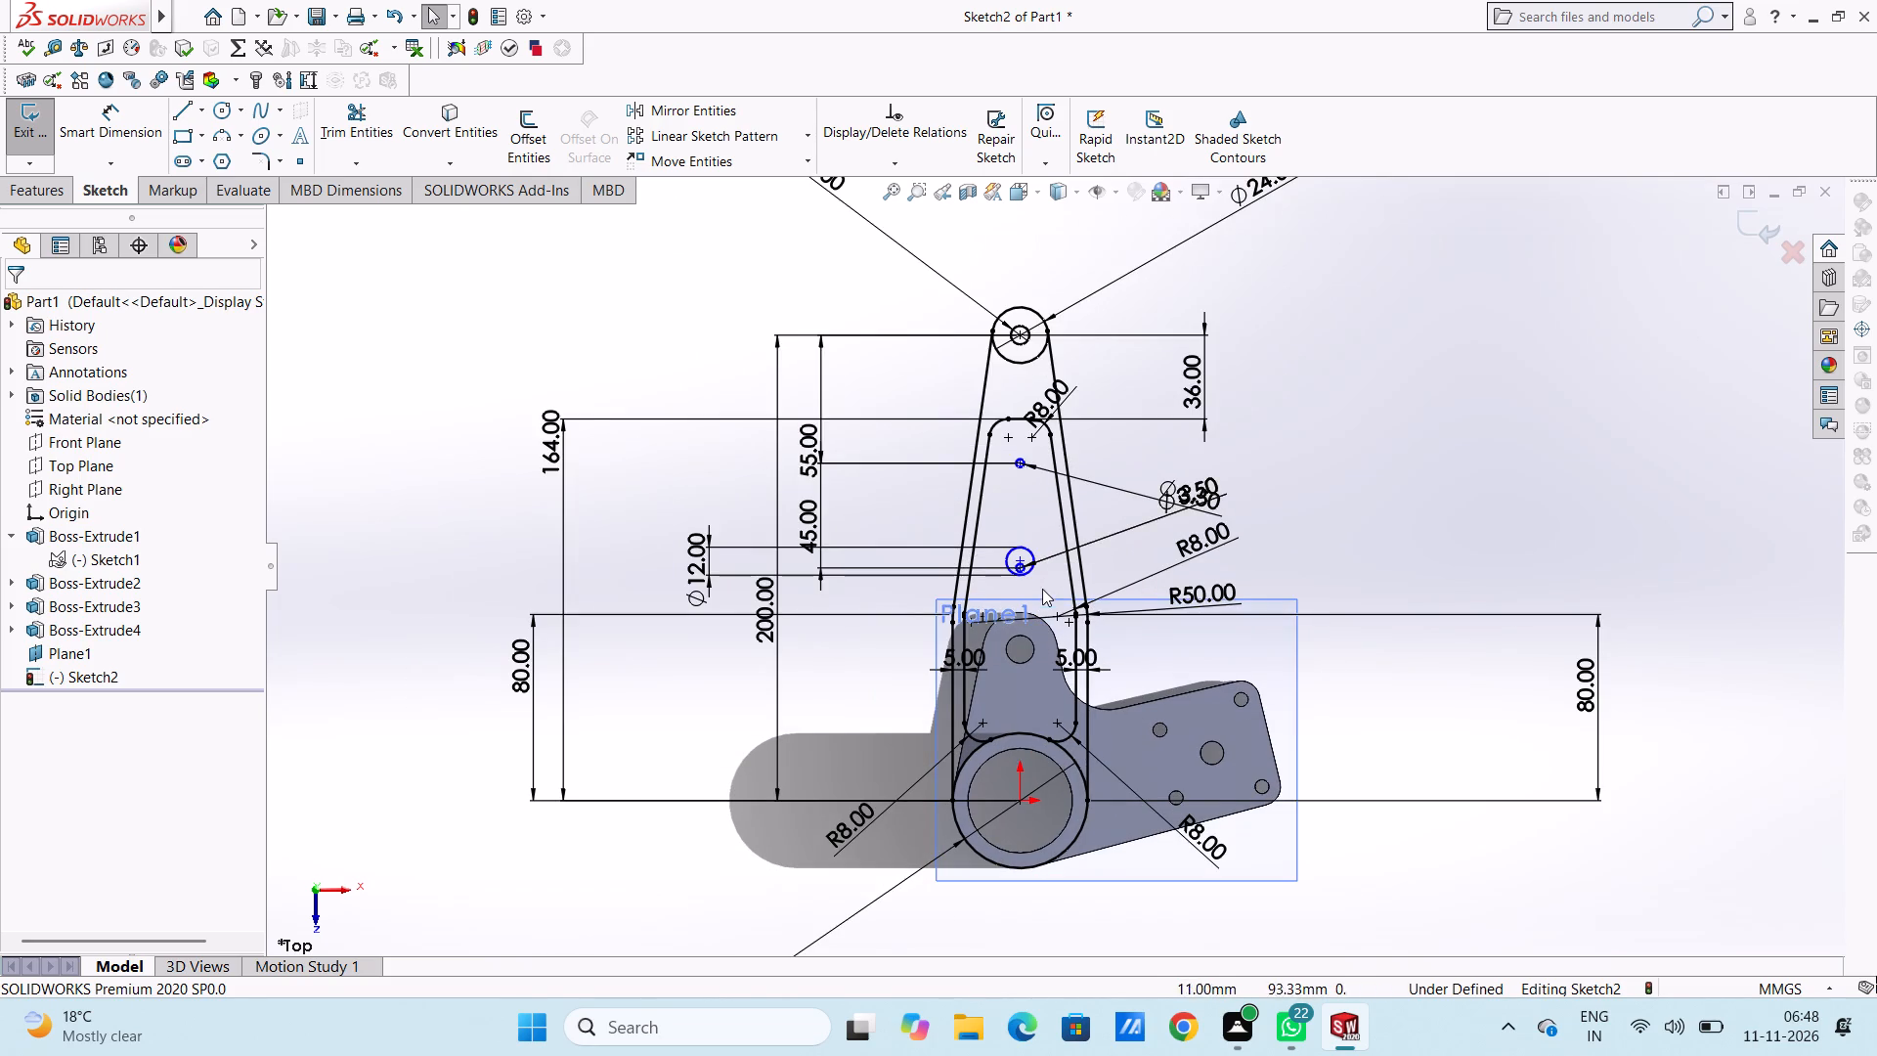
{"action": "scroll", "coordinate": [1042, 589], "scroll_direction": "down", "scroll_amount": 1}
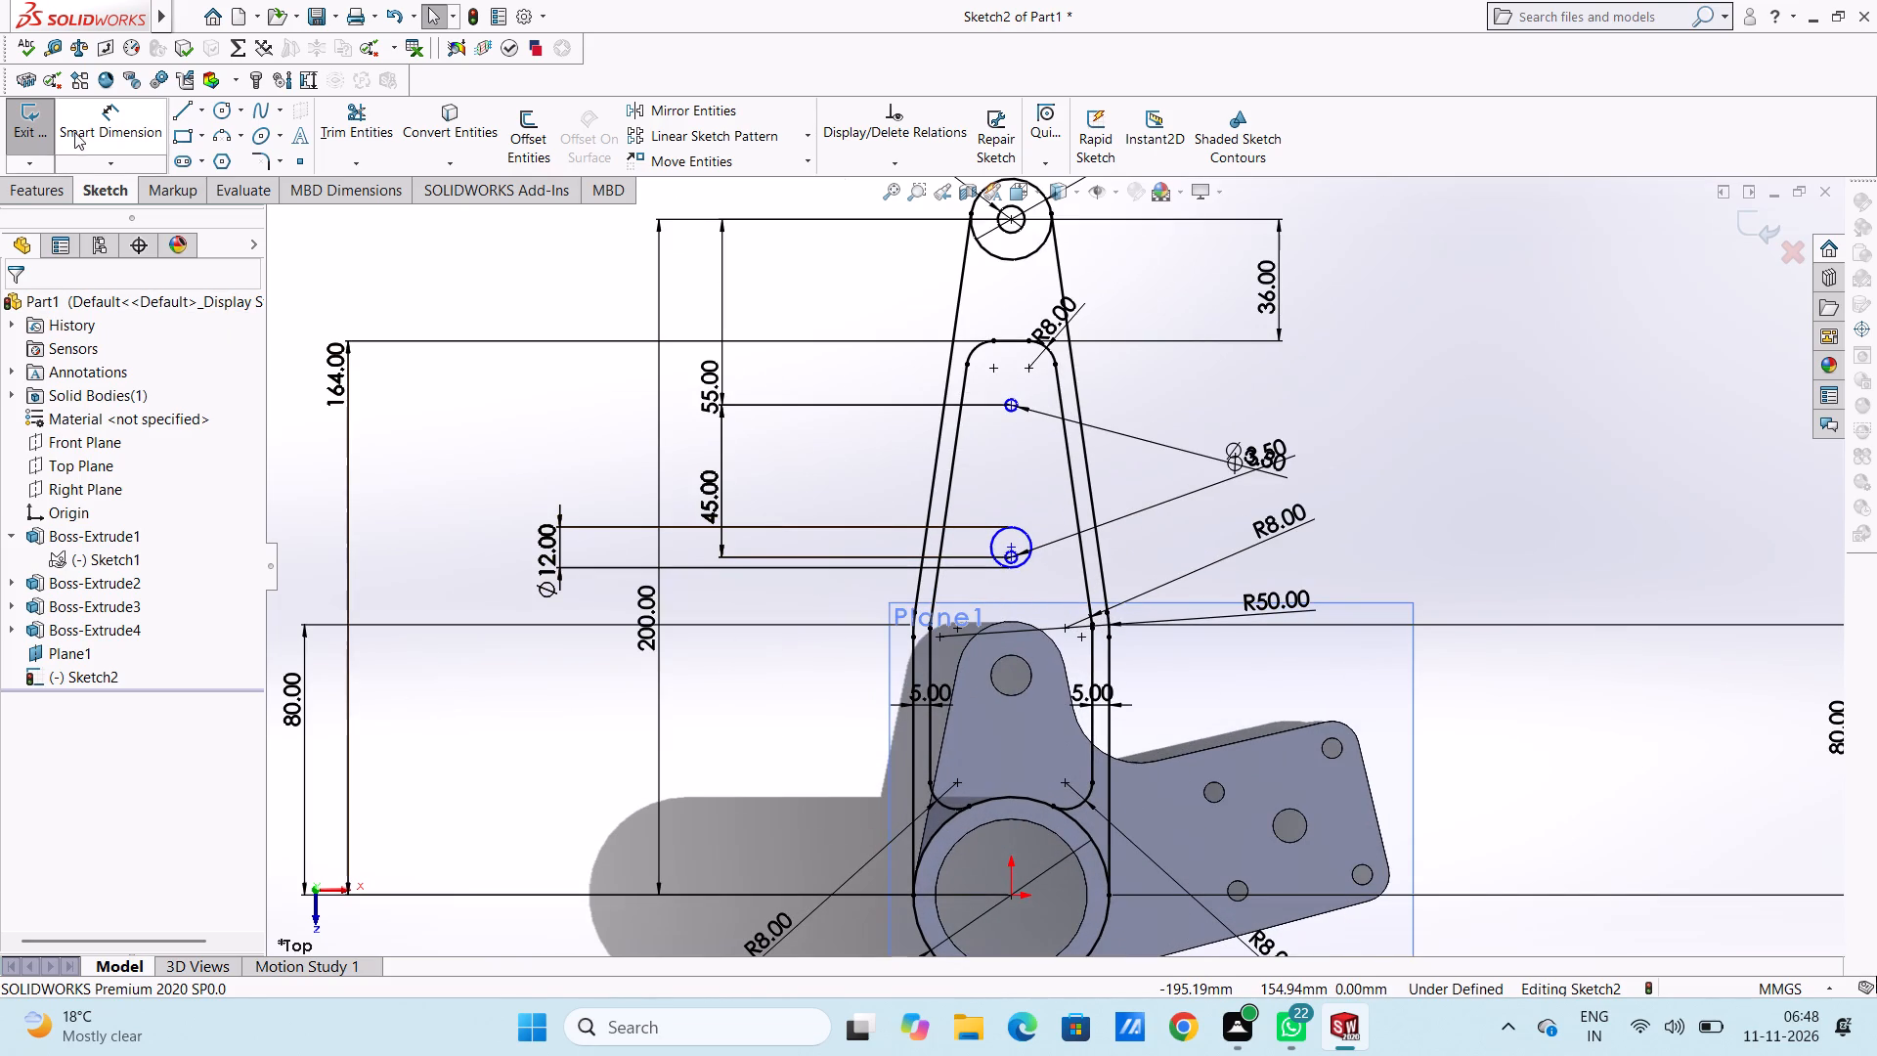
{"action": "left_click", "coordinate": [90, 120]}
{"action": "scroll", "coordinate": [1005, 583], "scroll_direction": "down", "scroll_amount": 5}
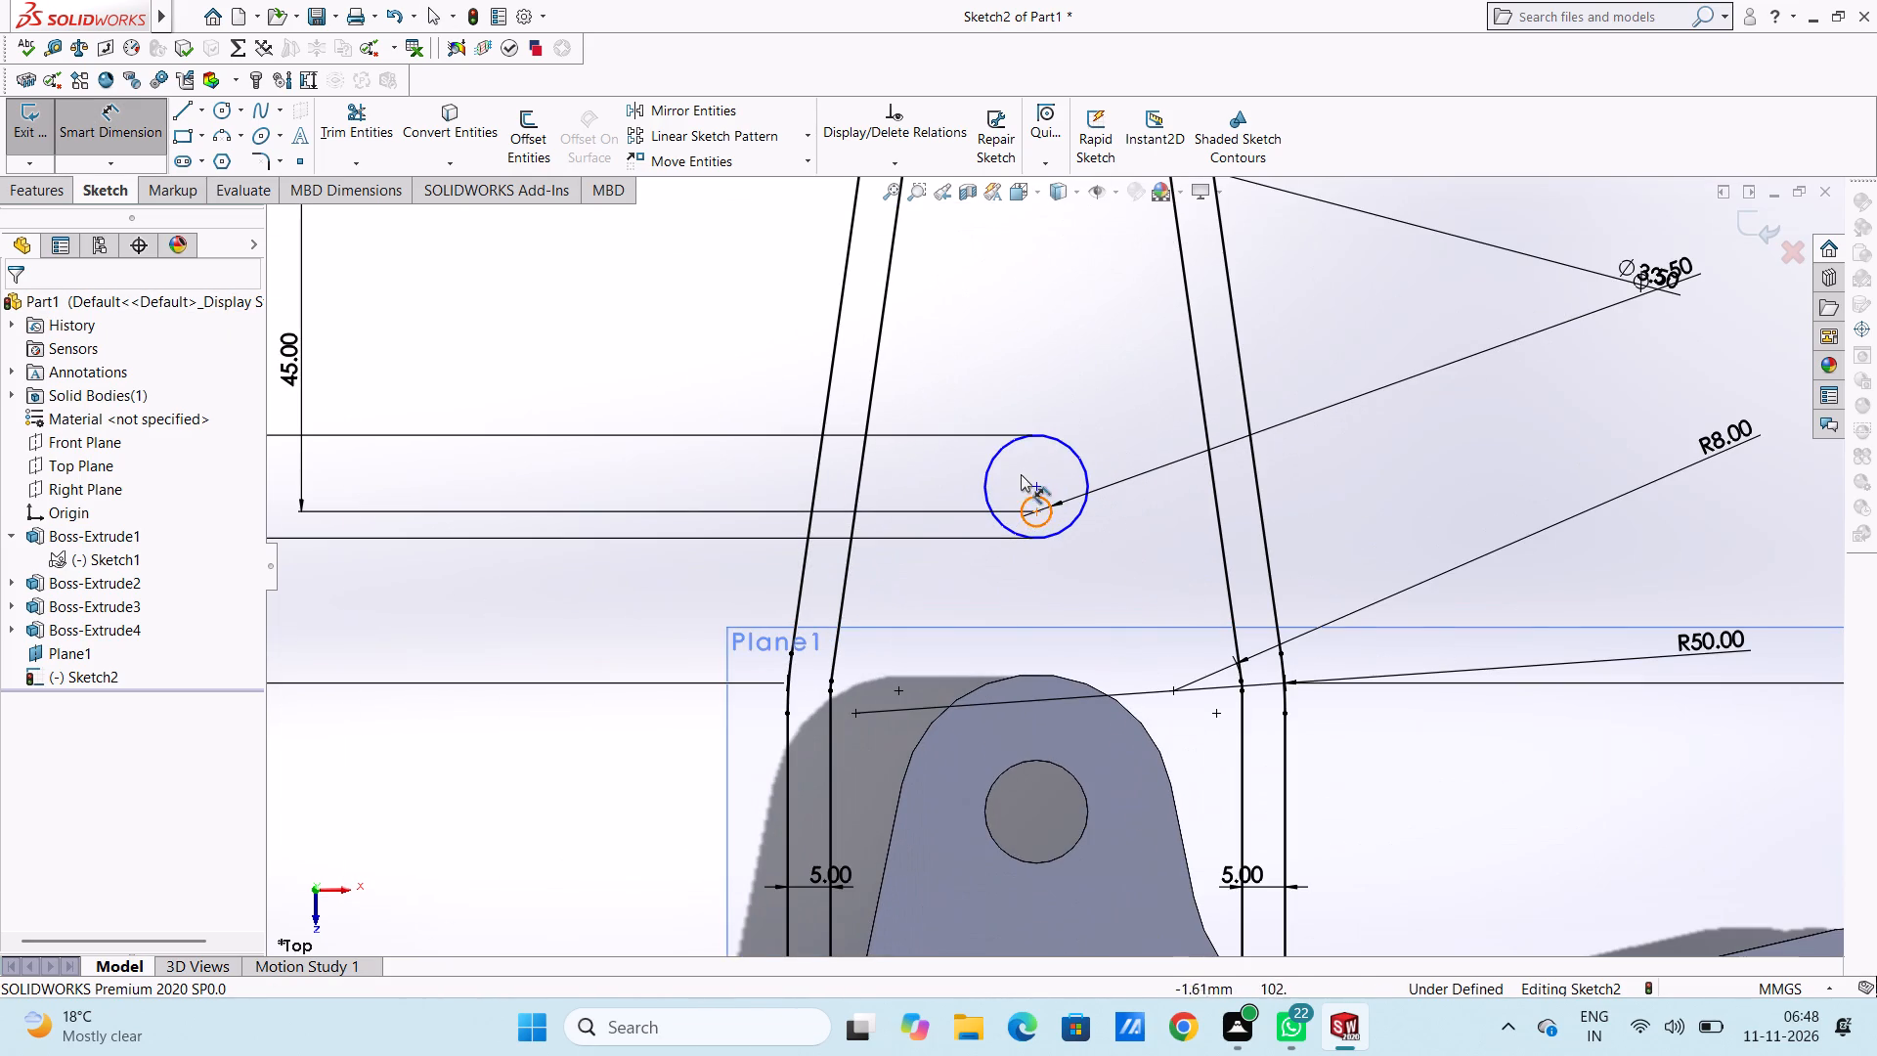
{"action": "left_click", "coordinate": [1036, 489]}
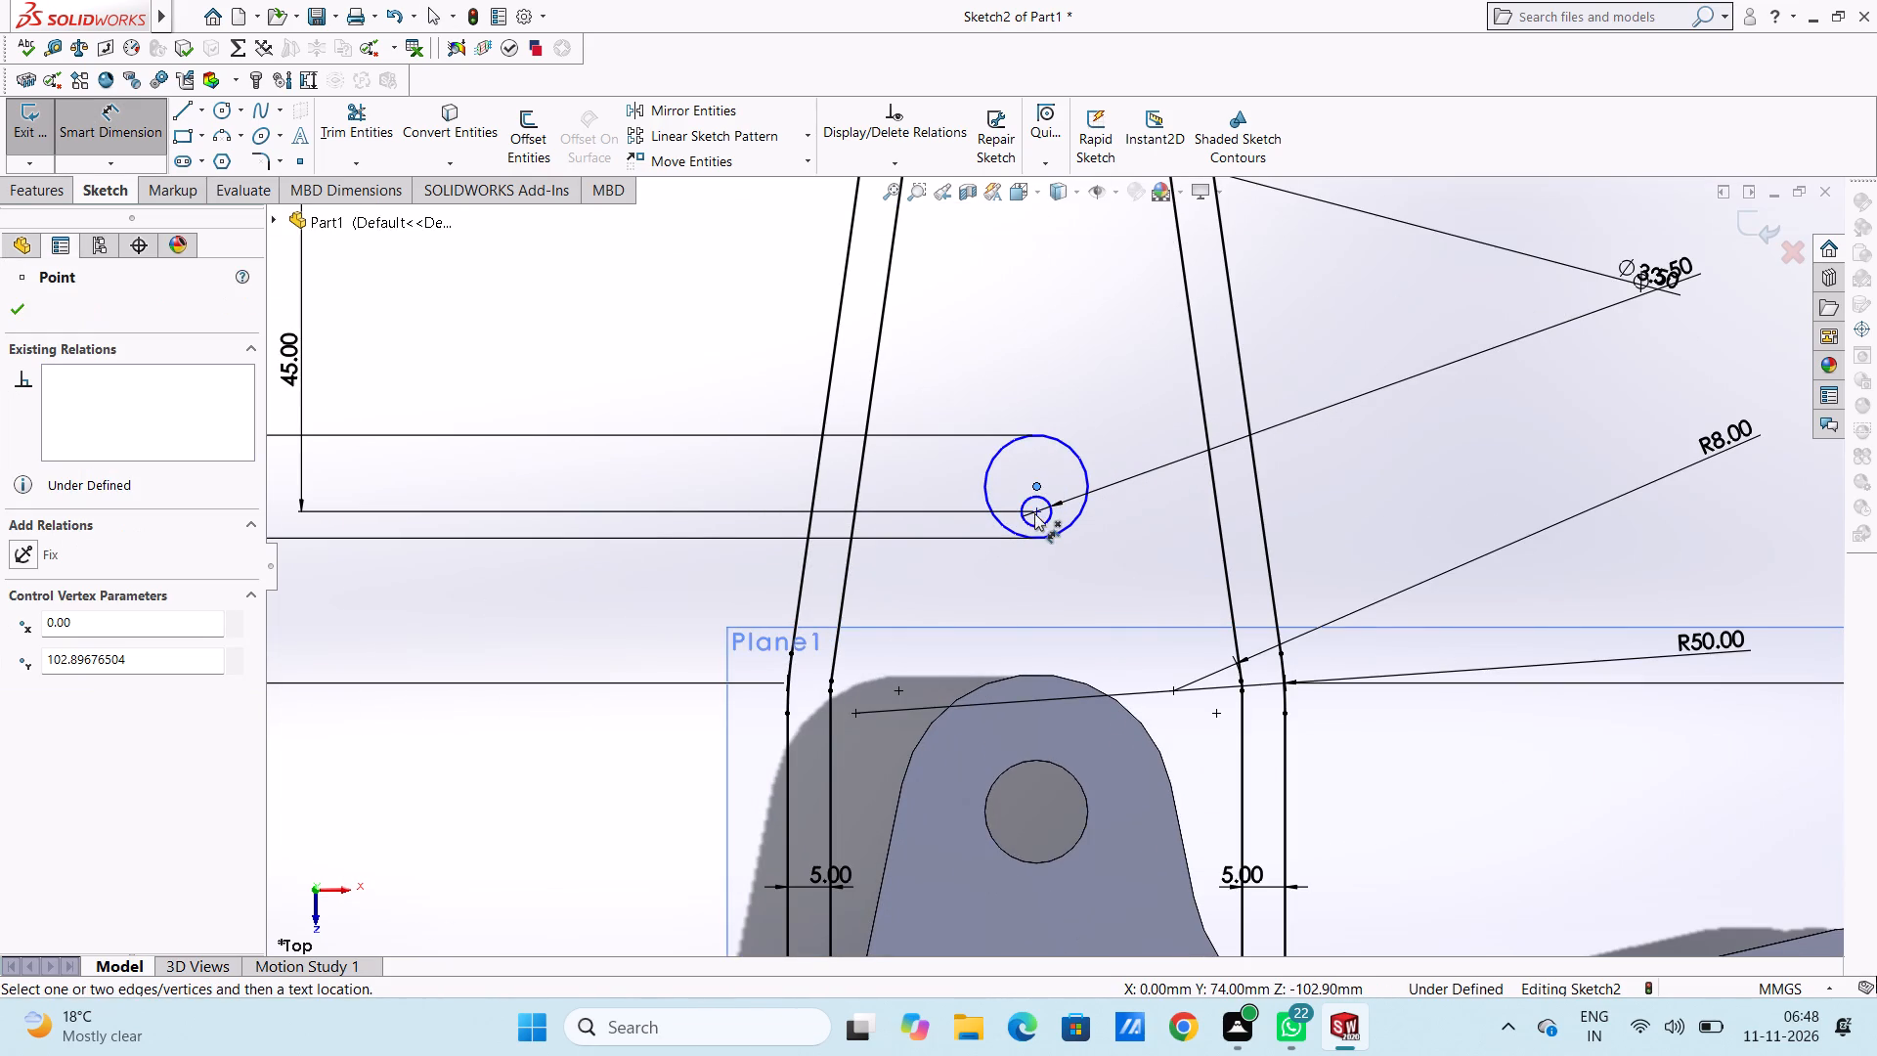
{"action": "left_click", "coordinate": [1034, 513]}
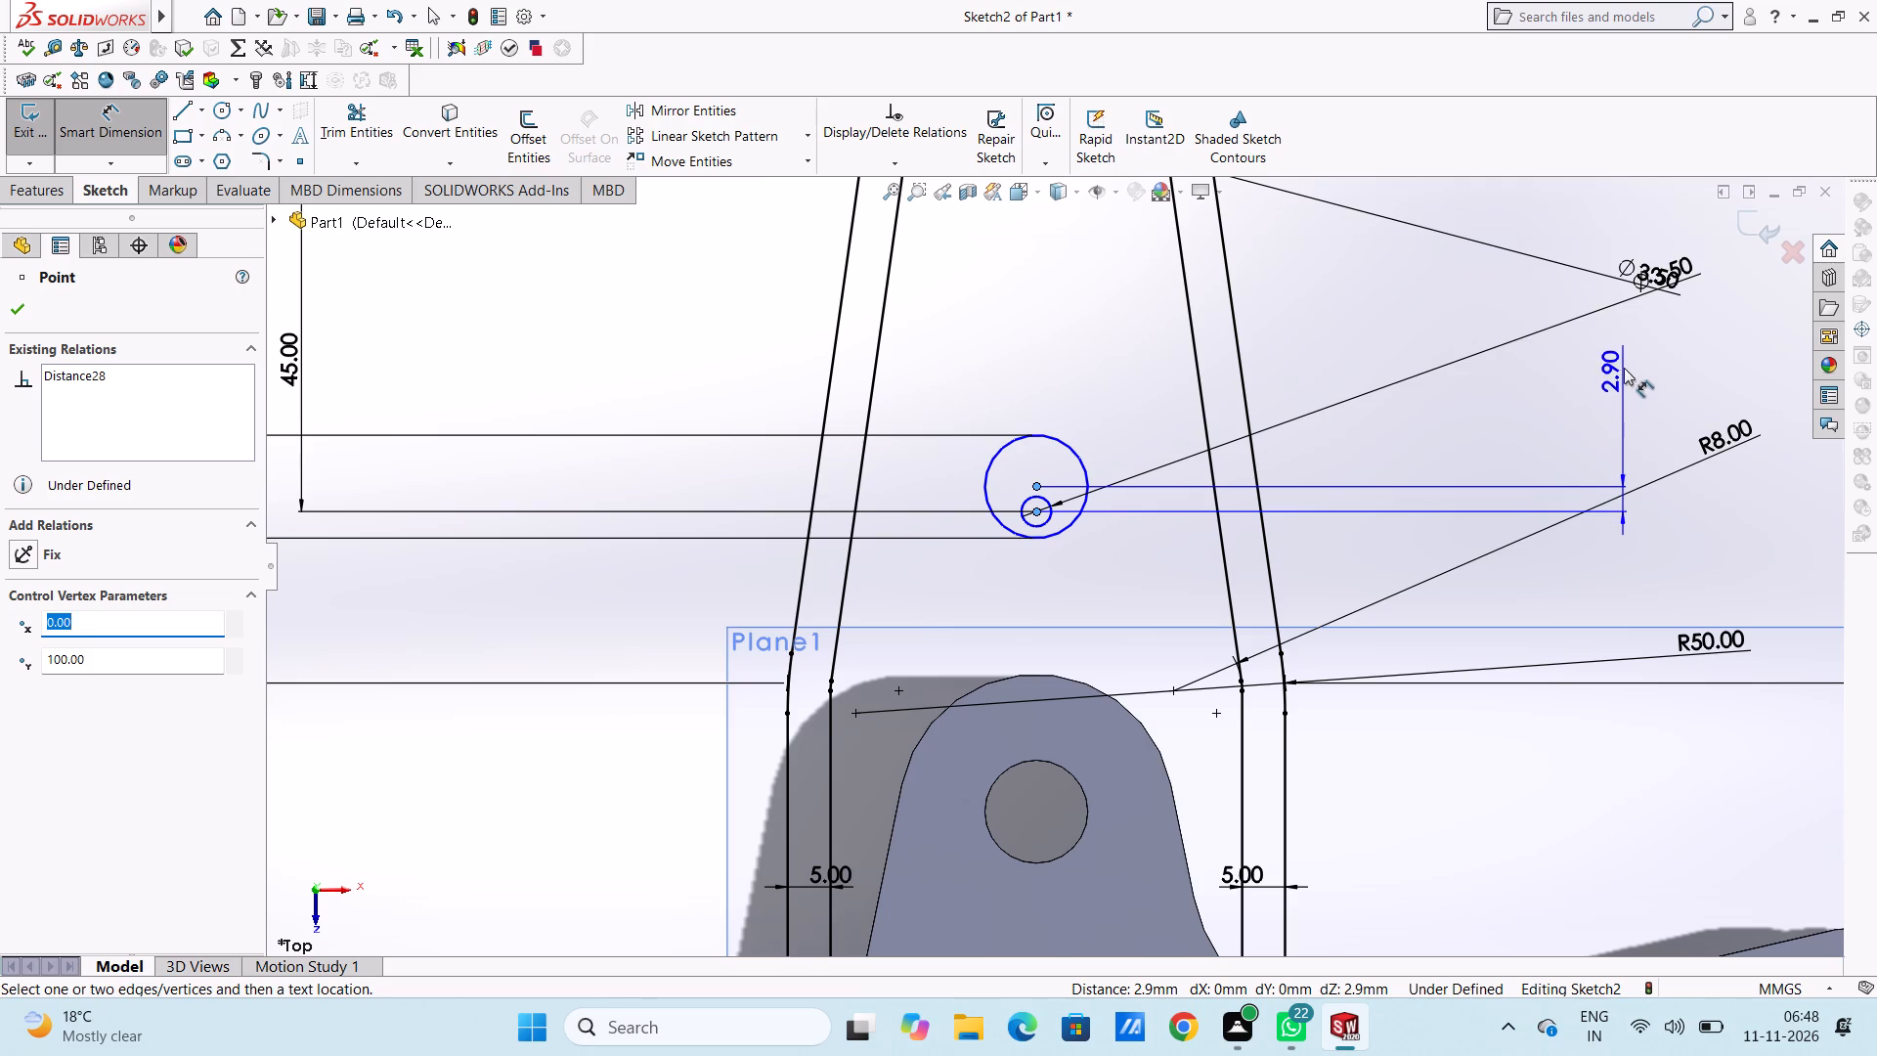
{"action": "left_click", "coordinate": [1624, 368]}
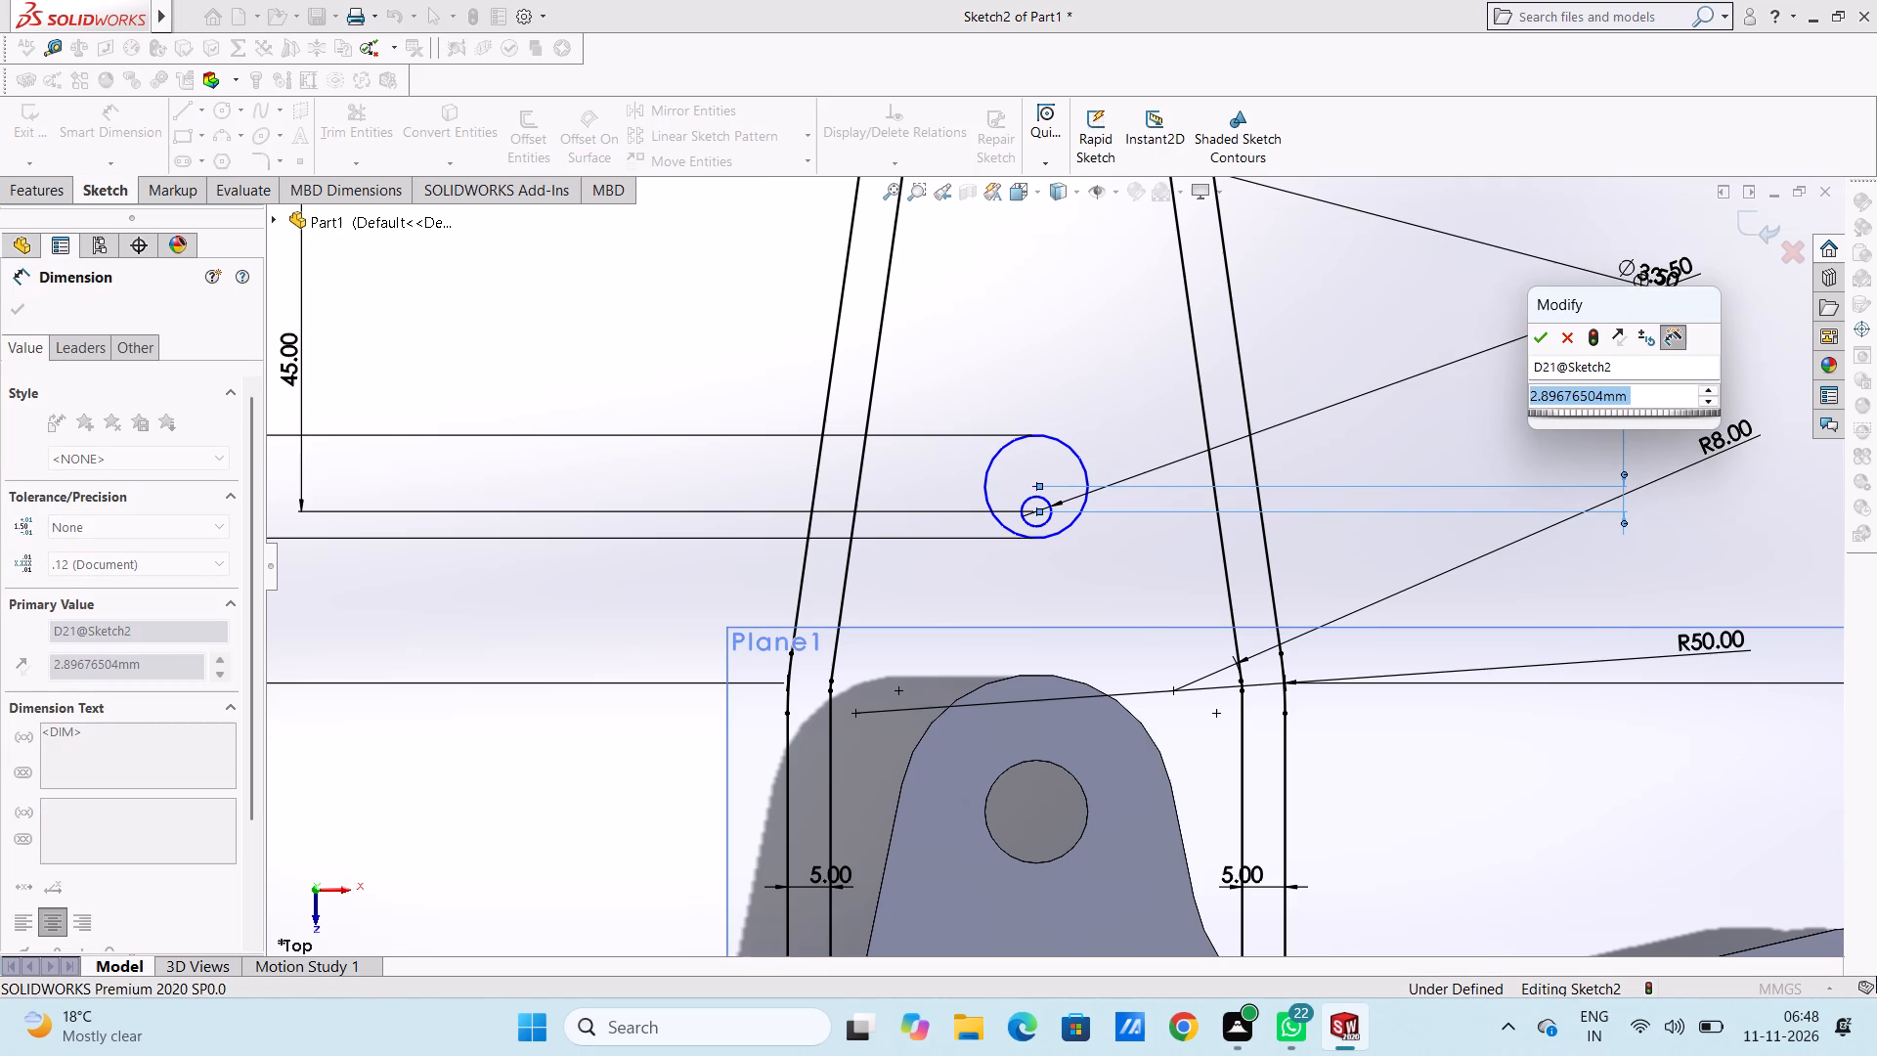
{"action": "key", "text": "minus"}
{"action": "type", "text": "35"}
{"action": "key", "text": "Return"}
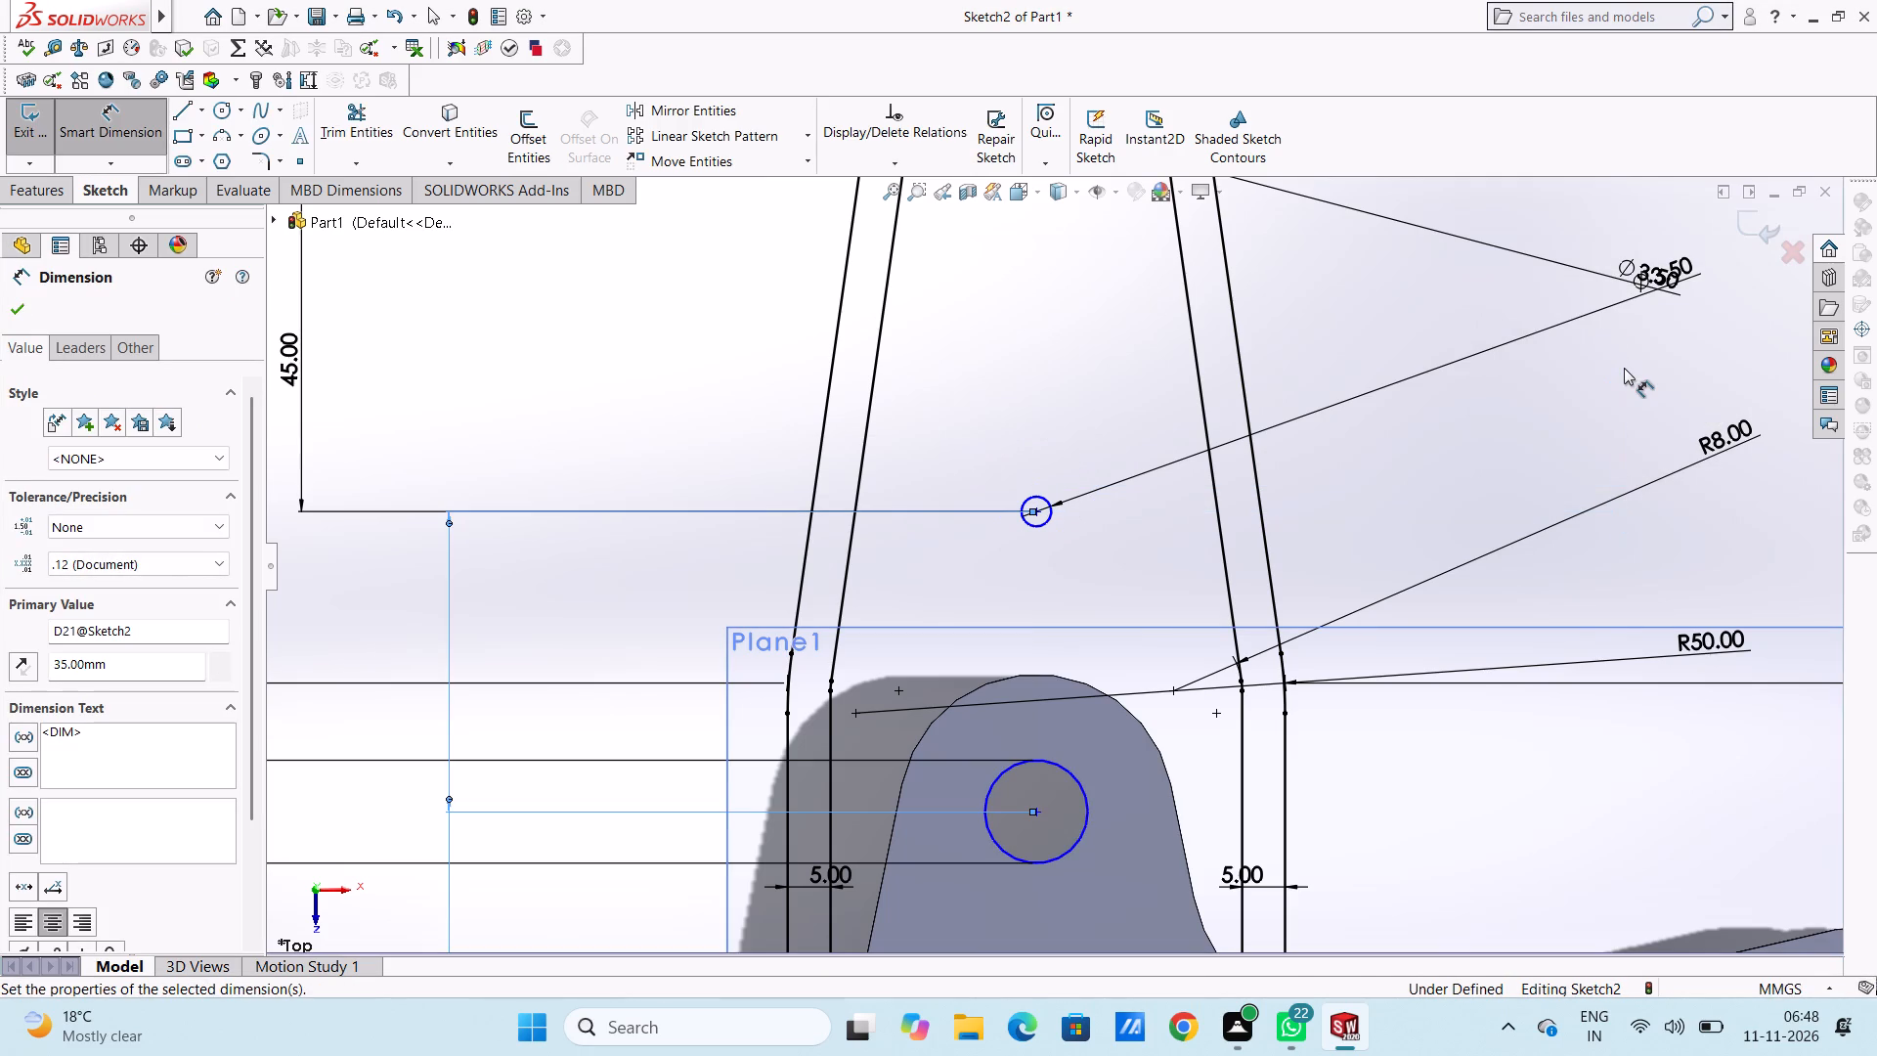
{"action": "left_click", "coordinate": [1294, 555]}
{"action": "scroll", "coordinate": [1332, 526], "scroll_direction": "up", "scroll_amount": 6}
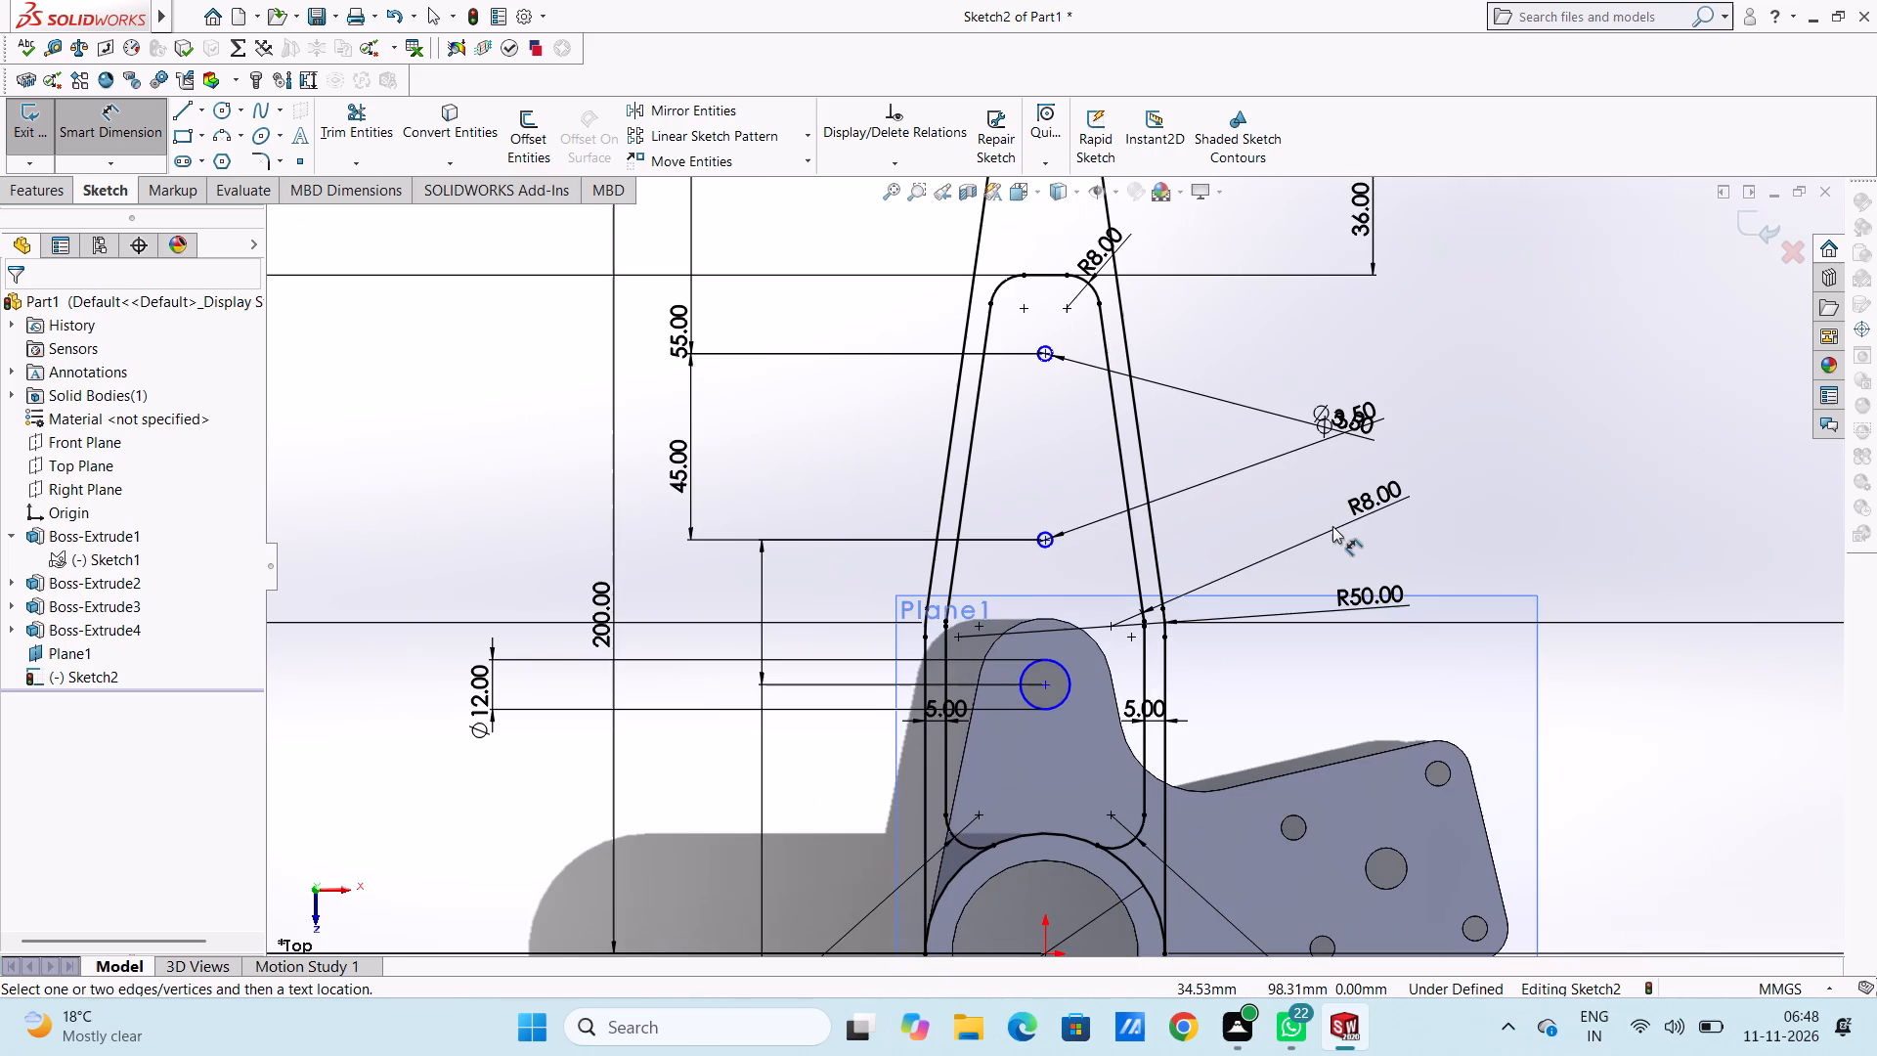
{"action": "scroll", "coordinate": [1243, 531], "scroll_direction": "up", "scroll_amount": 3}
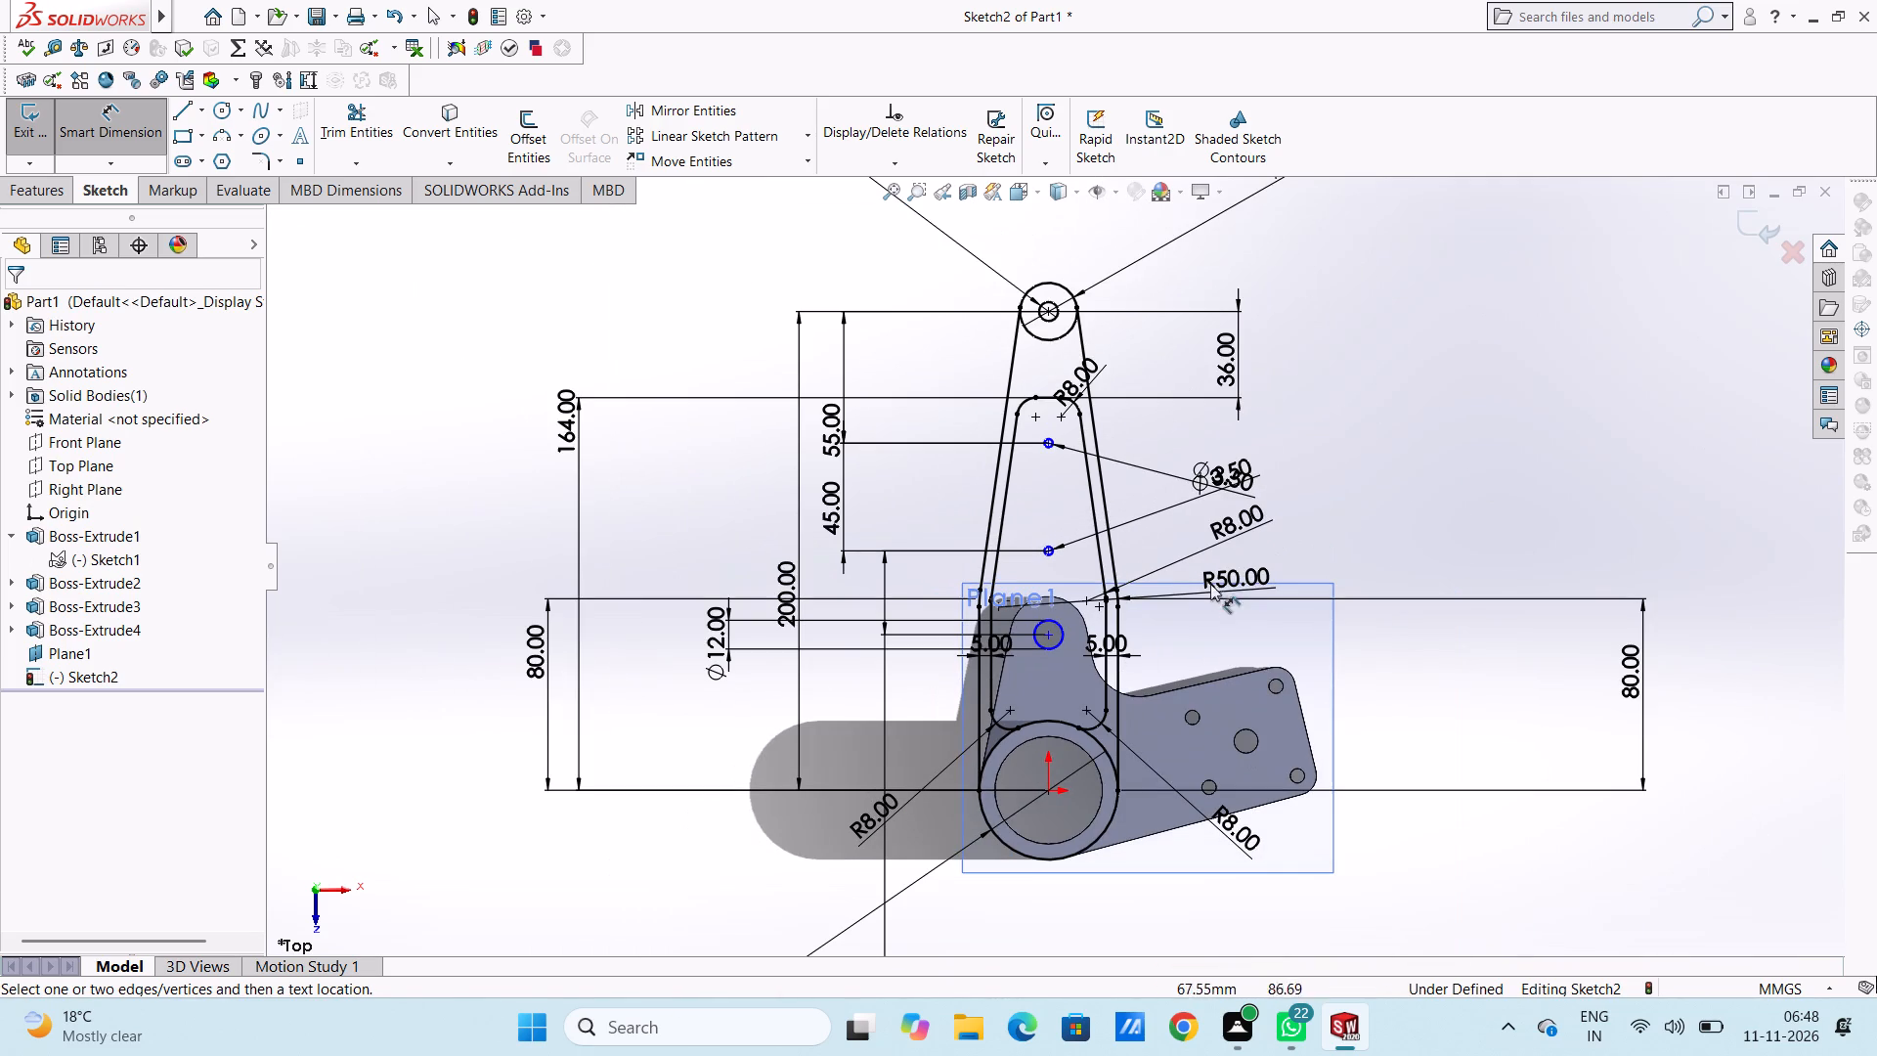
{"action": "scroll", "coordinate": [1126, 537], "scroll_direction": "down", "scroll_amount": 2}
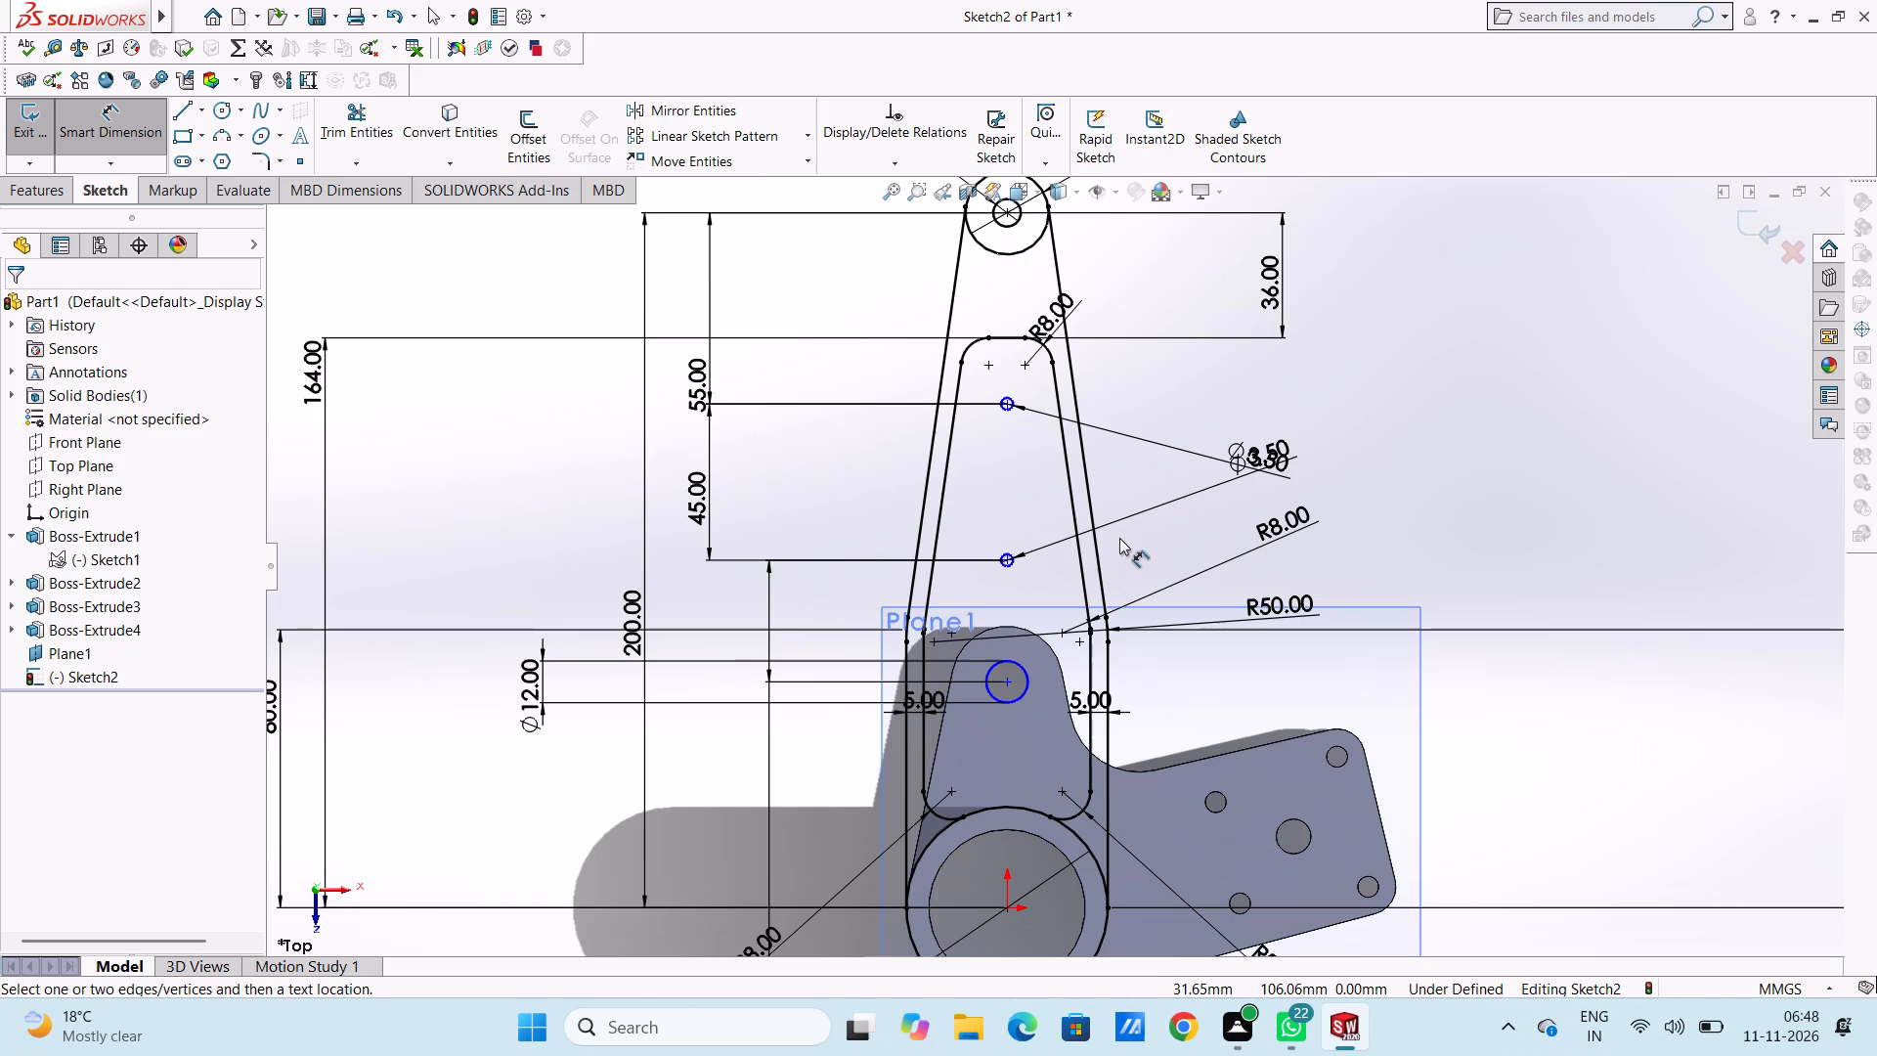
{"action": "left_click", "coordinate": [143, 144]}
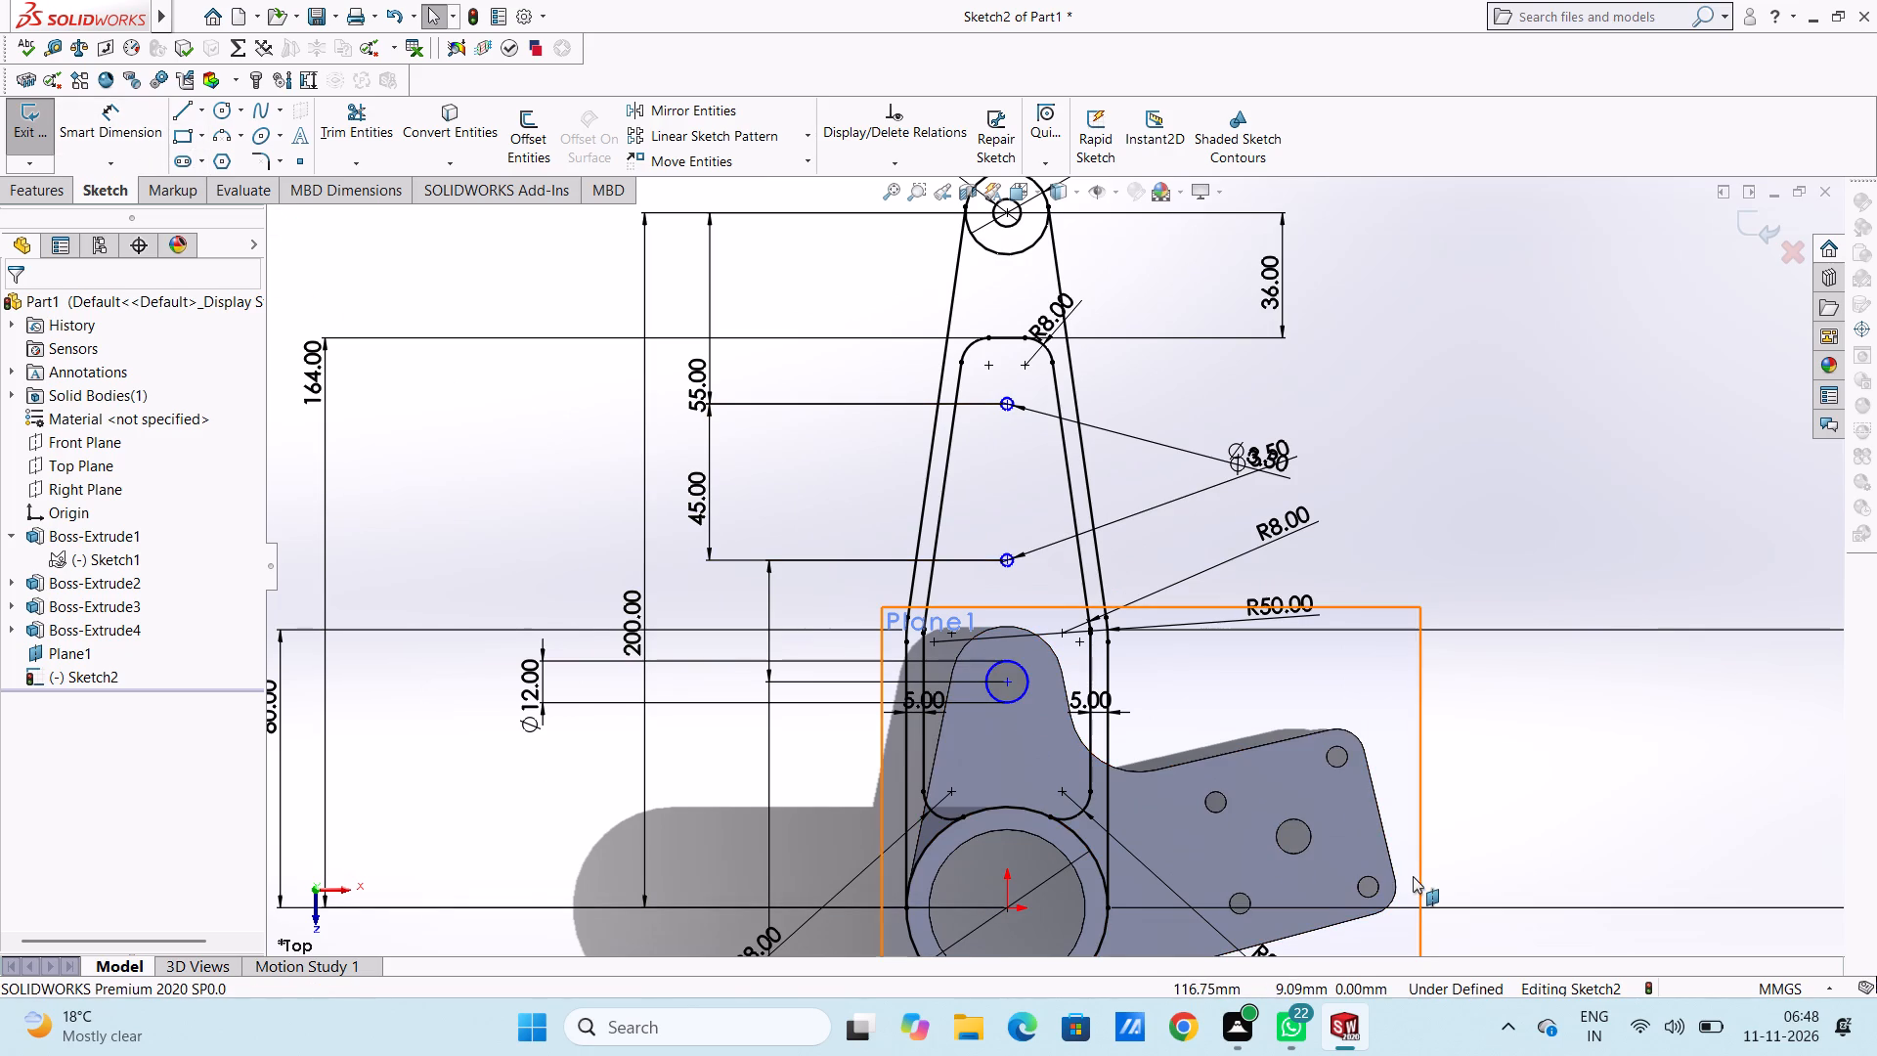
Add Vertical relations linking the origin, the 12 mm circle's centre and both 3.5 mm circles' centres, pair by pair.
{"action": "scroll", "coordinate": [1414, 884], "scroll_direction": "down", "scroll_amount": 1}
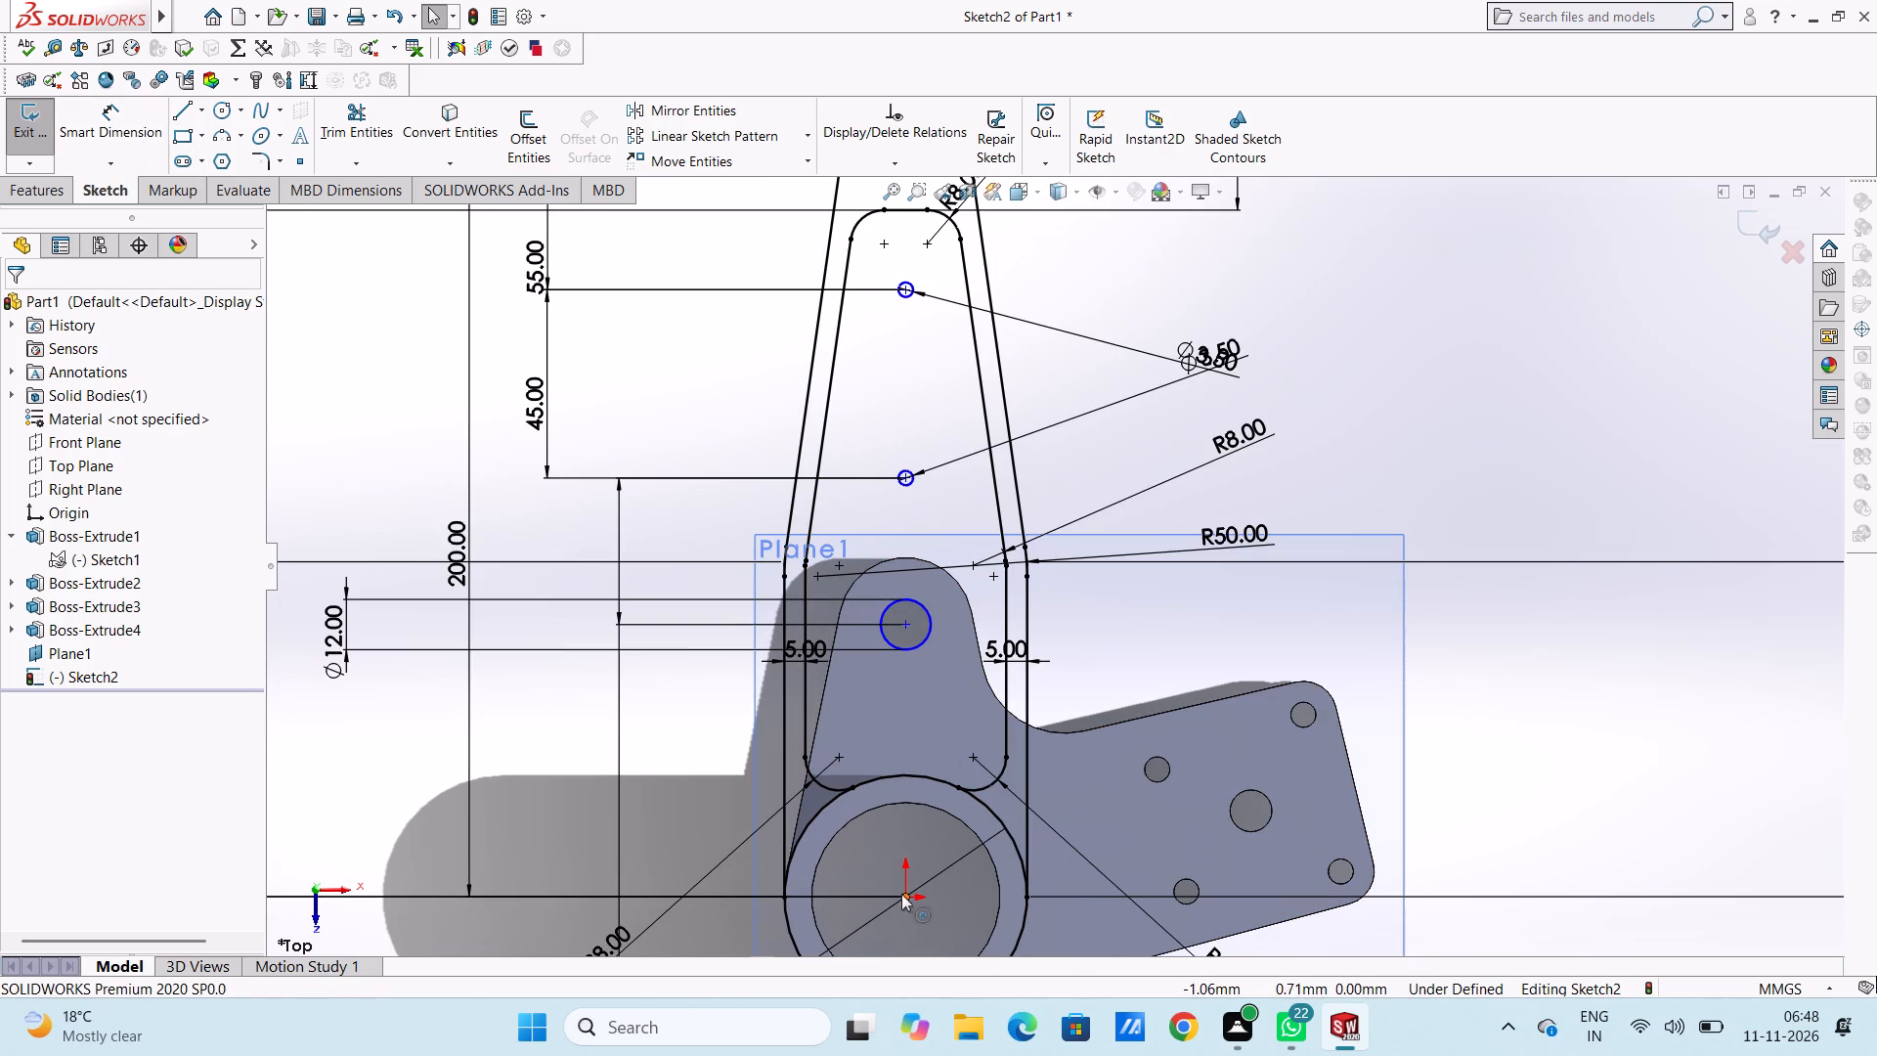
{"action": "left_click", "coordinate": [901, 893]}
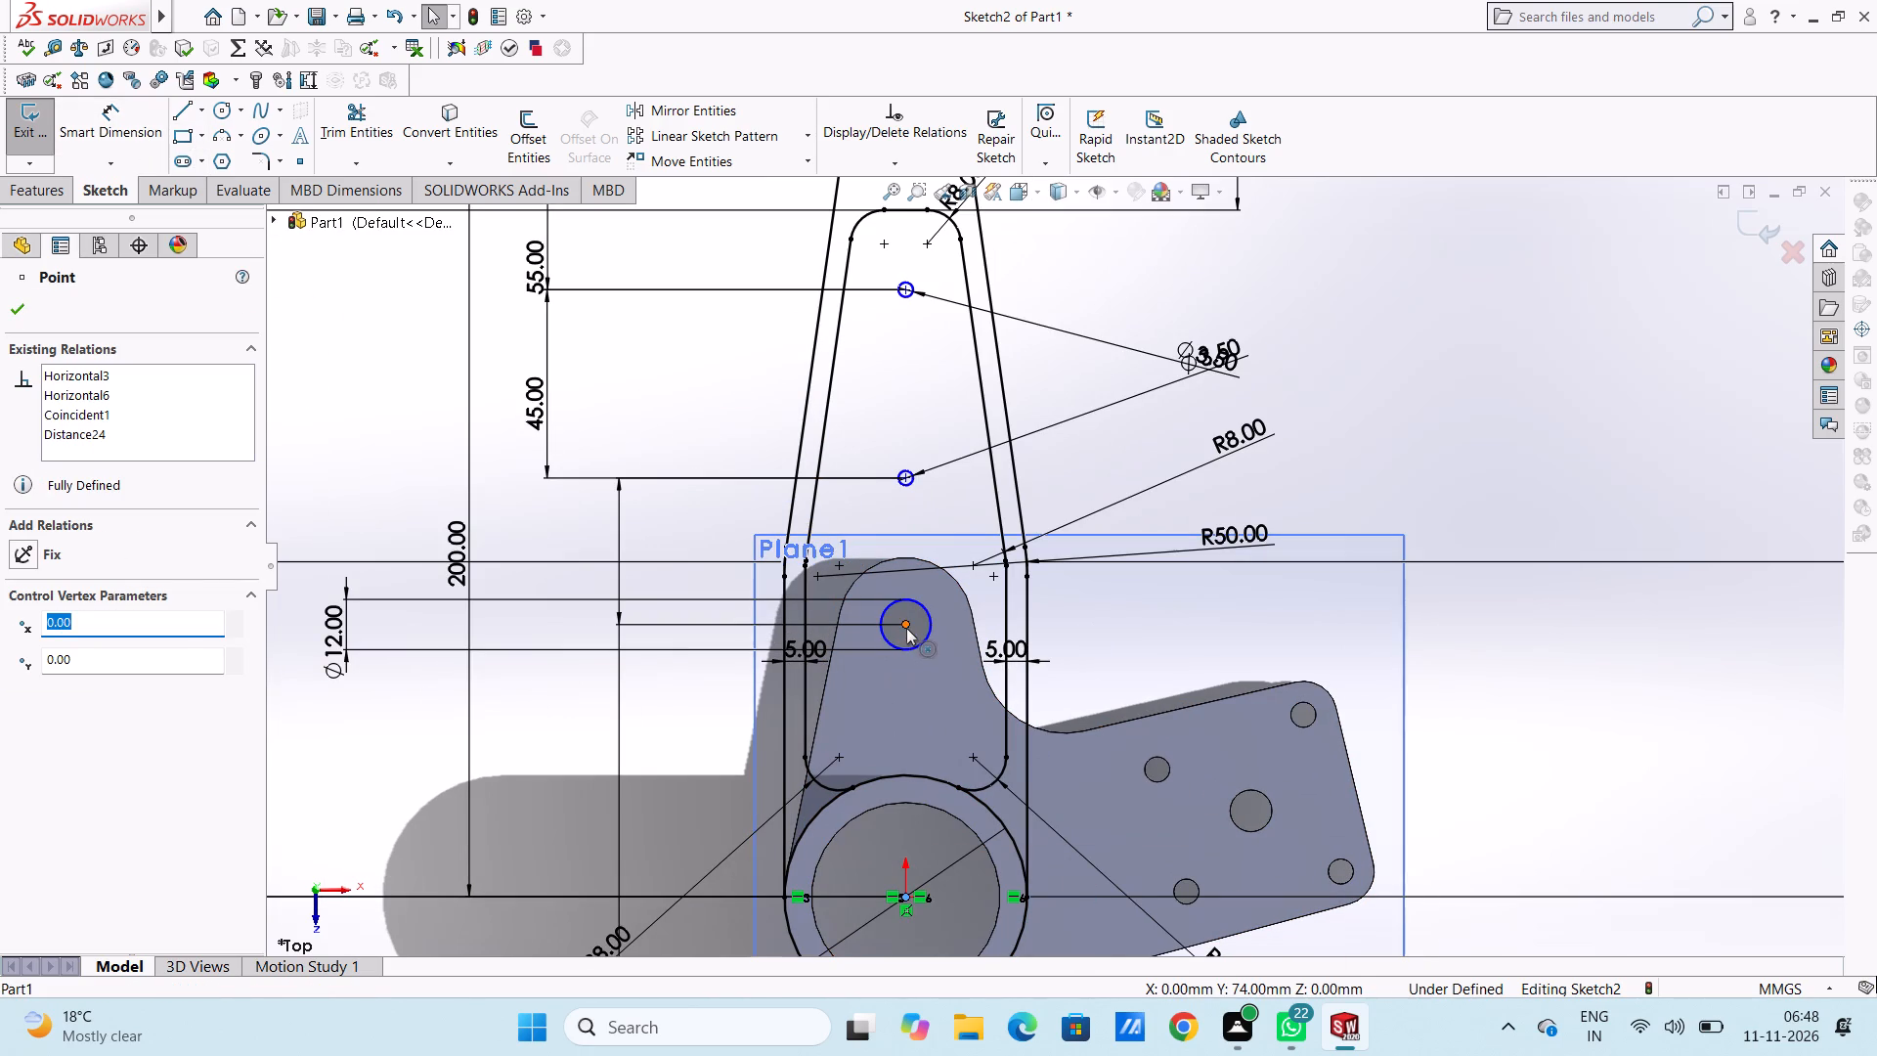
{"action": "left_click", "coordinate": [904, 623], "text": "ctrl"}
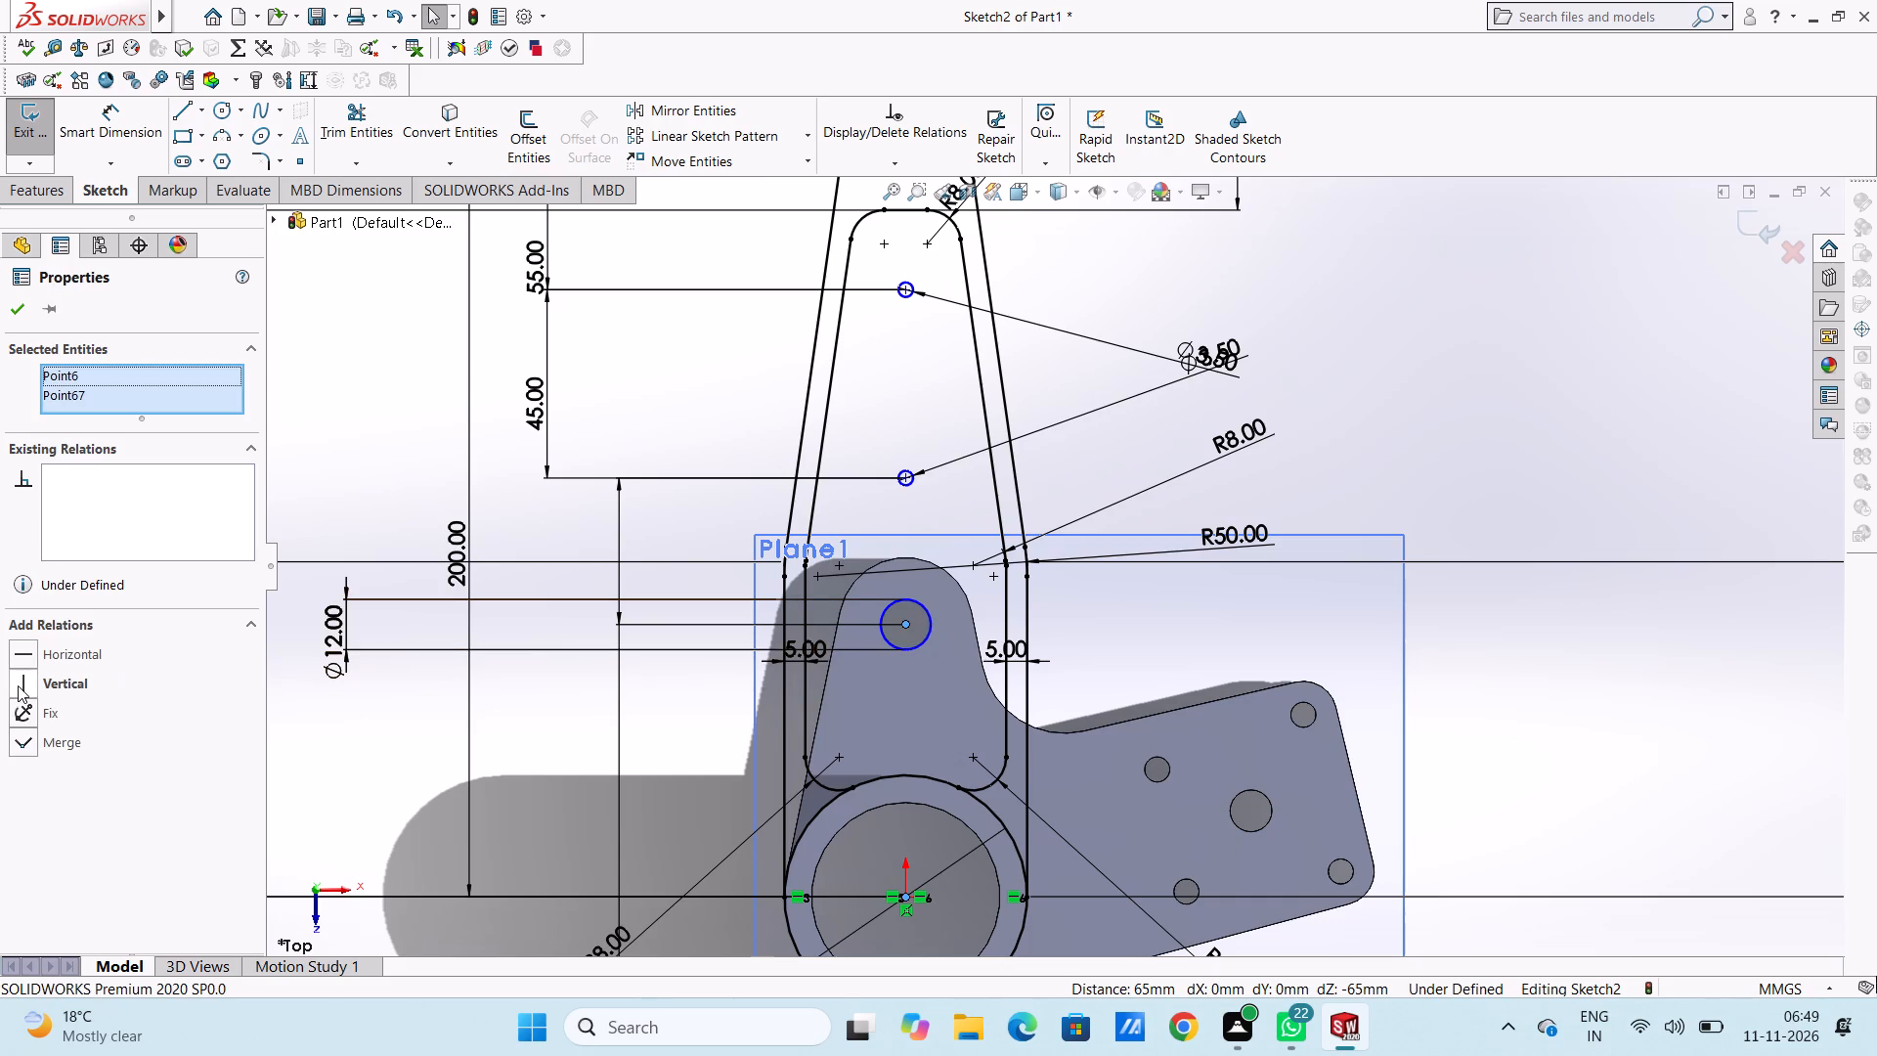
{"action": "left_click", "coordinate": [18, 685]}
{"action": "left_click", "coordinate": [439, 750]}
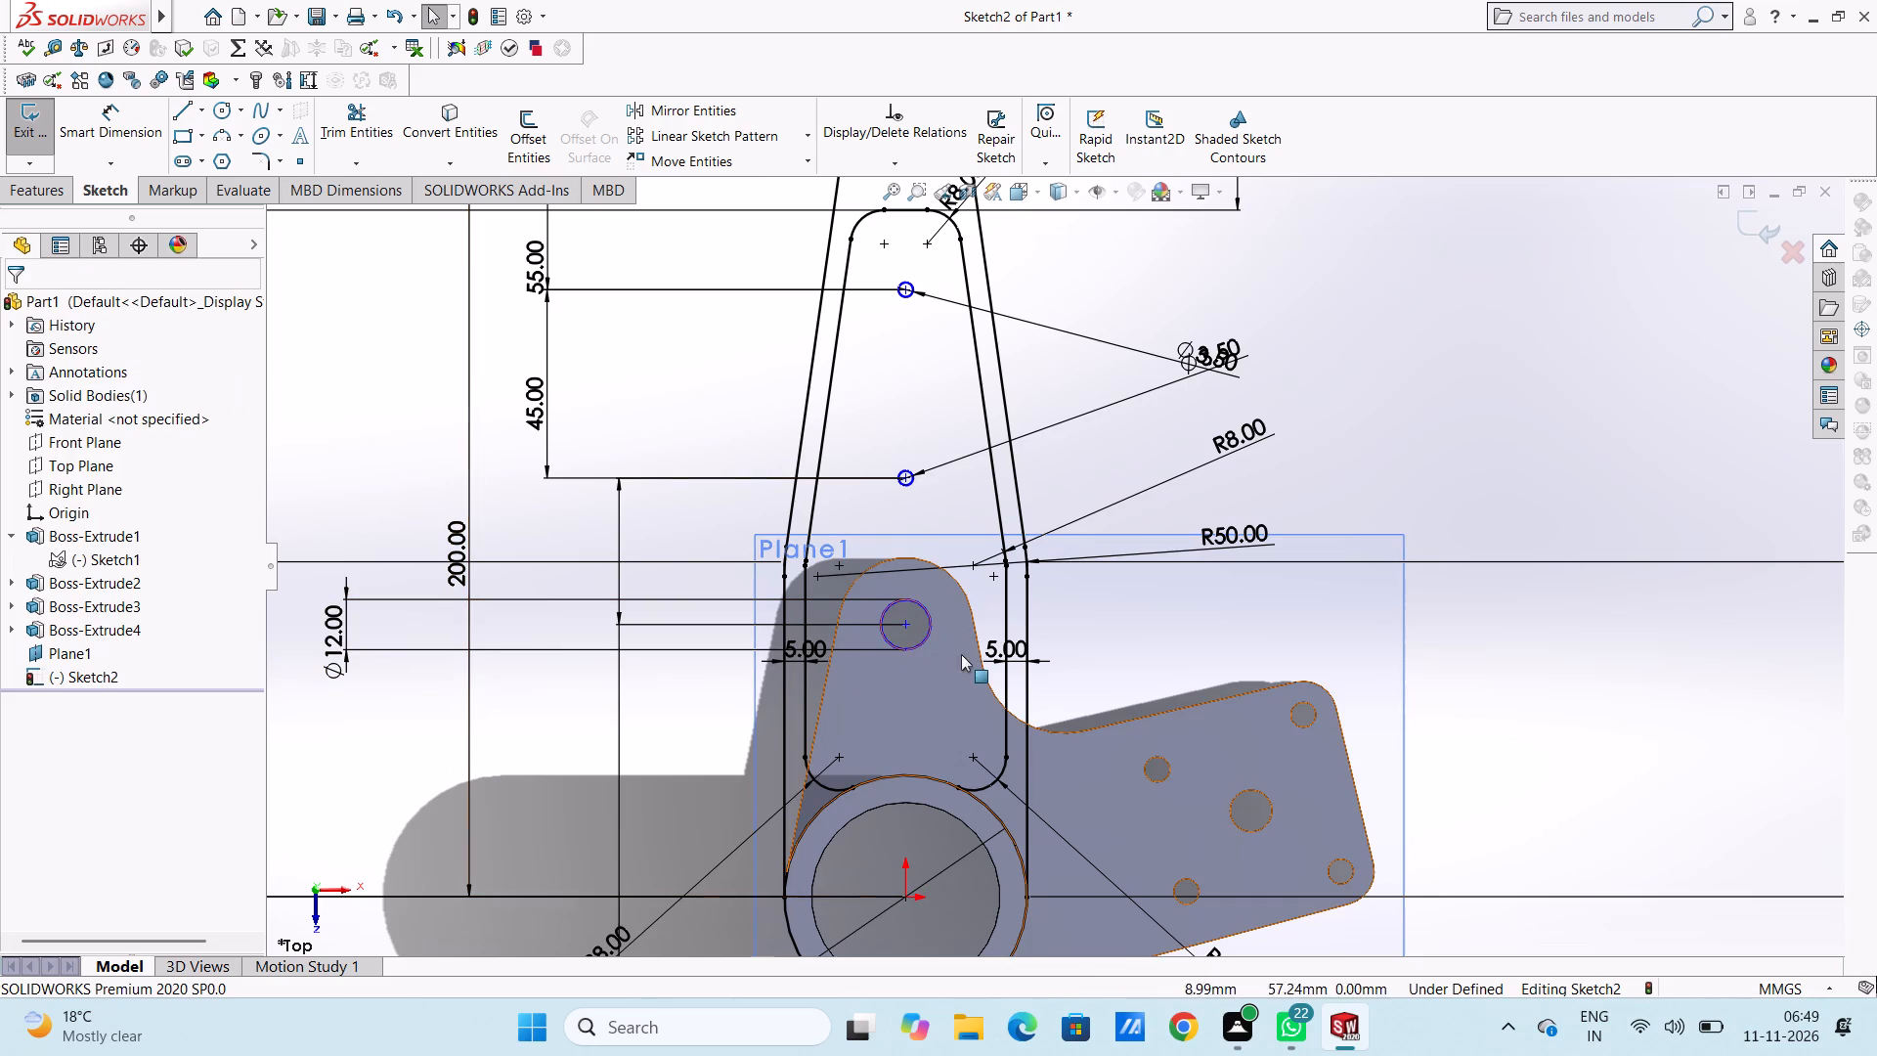
{"action": "left_click", "coordinate": [902, 626], "text": "ctrl"}
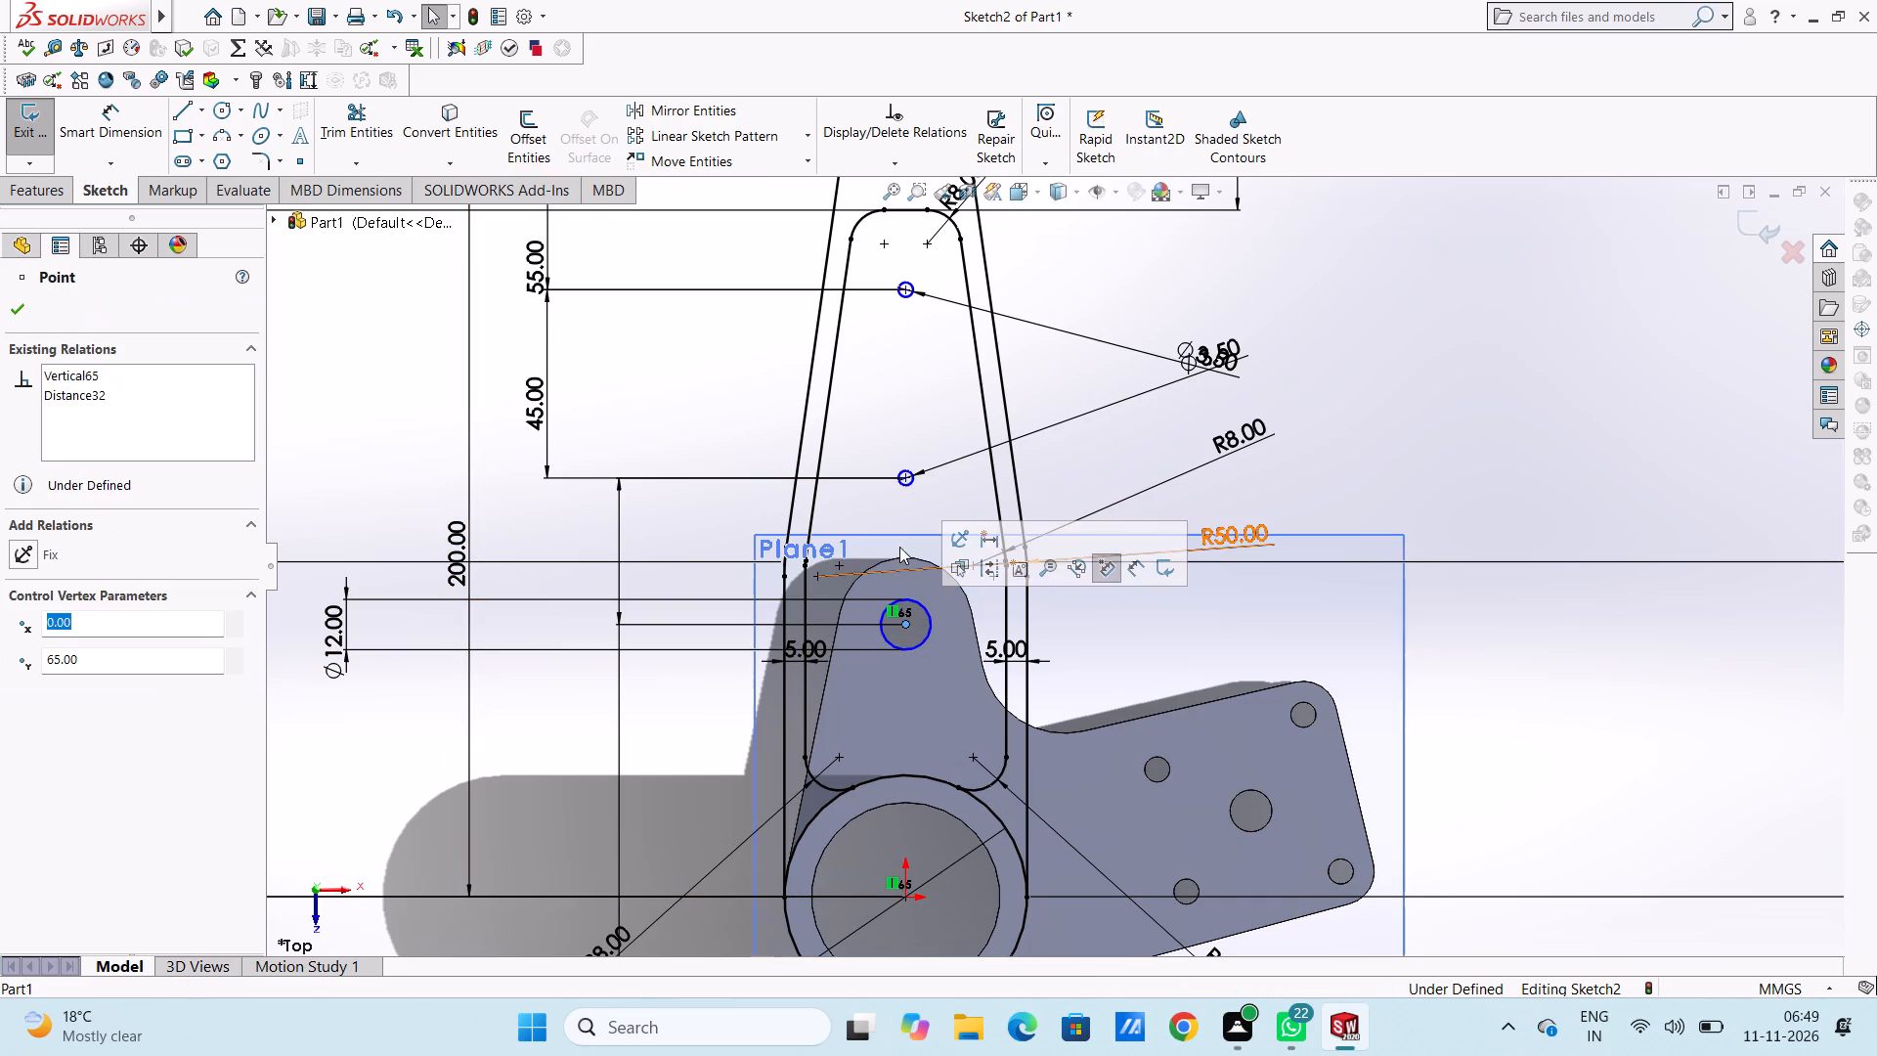
{"action": "left_click", "coordinate": [908, 479], "text": "ctrl"}
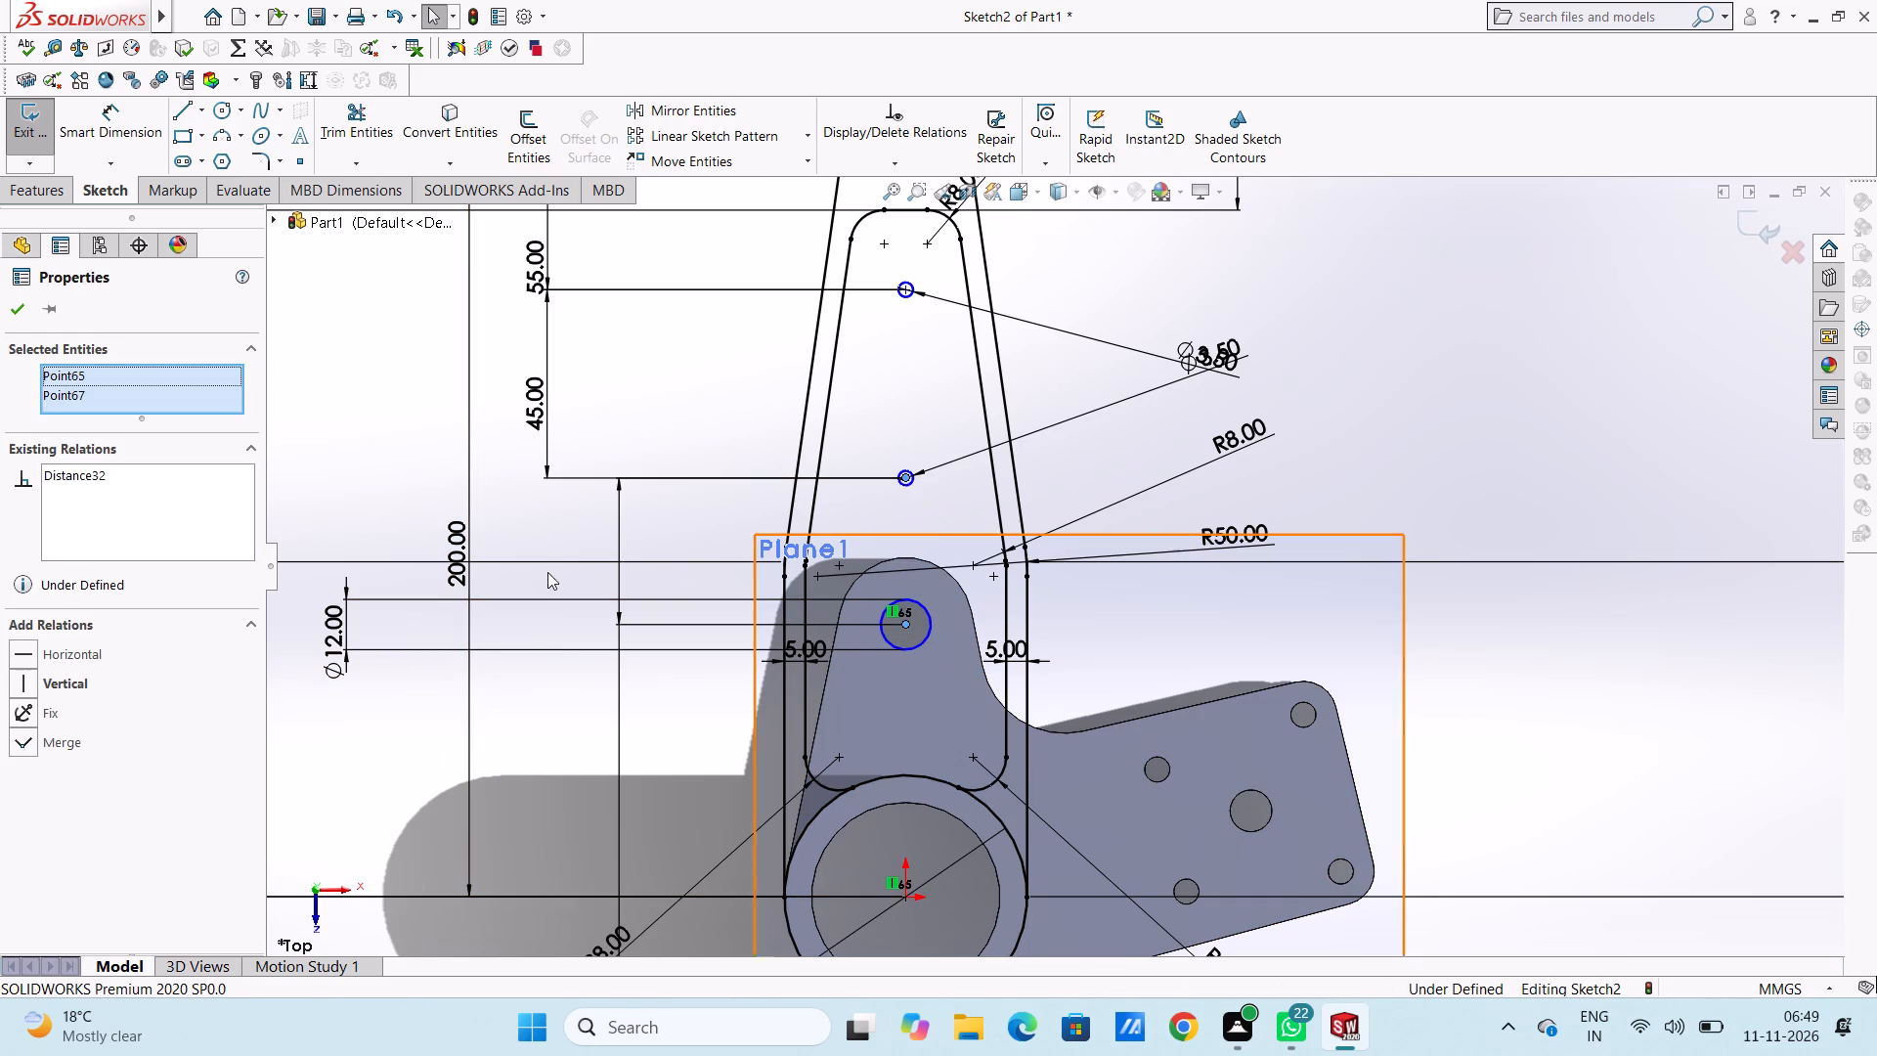
{"action": "left_click", "coordinate": [29, 675]}
{"action": "left_click", "coordinate": [371, 471]}
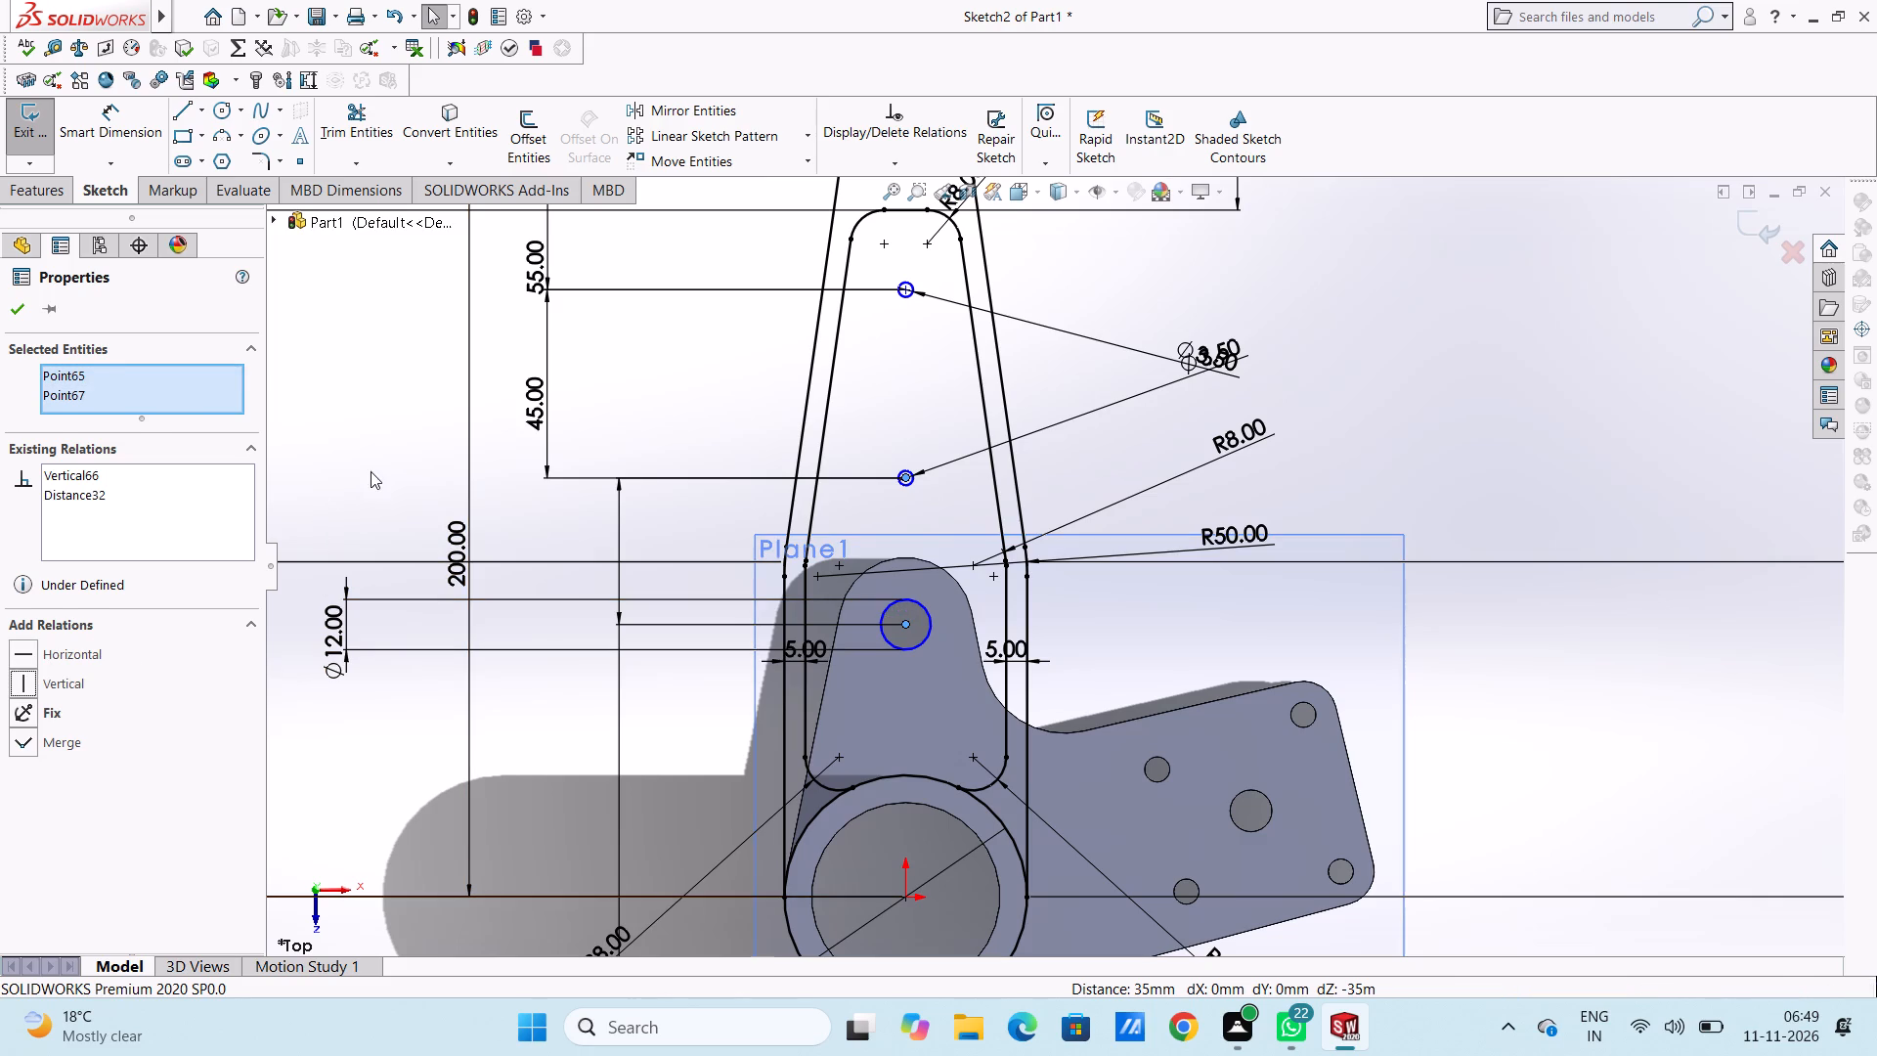
{"action": "left_click", "coordinate": [903, 477]}
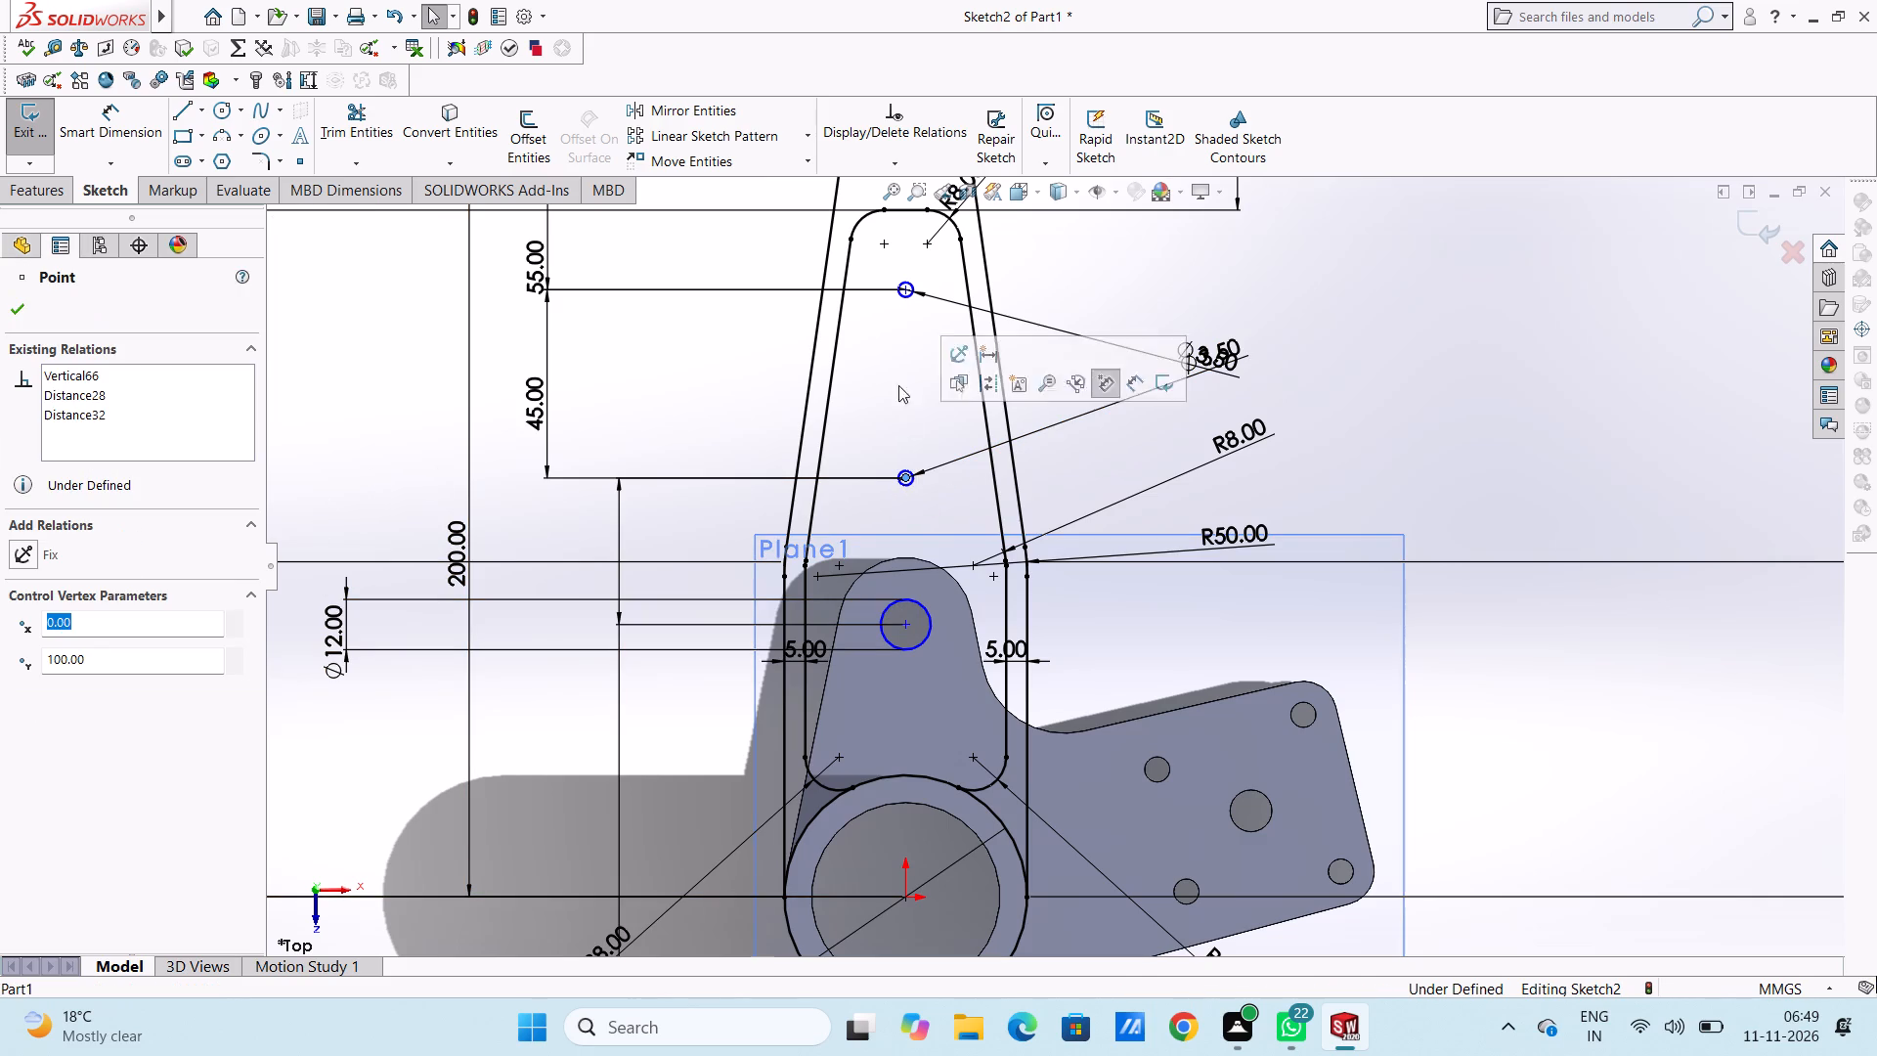
{"action": "left_click", "coordinate": [908, 291], "text": "ctrl"}
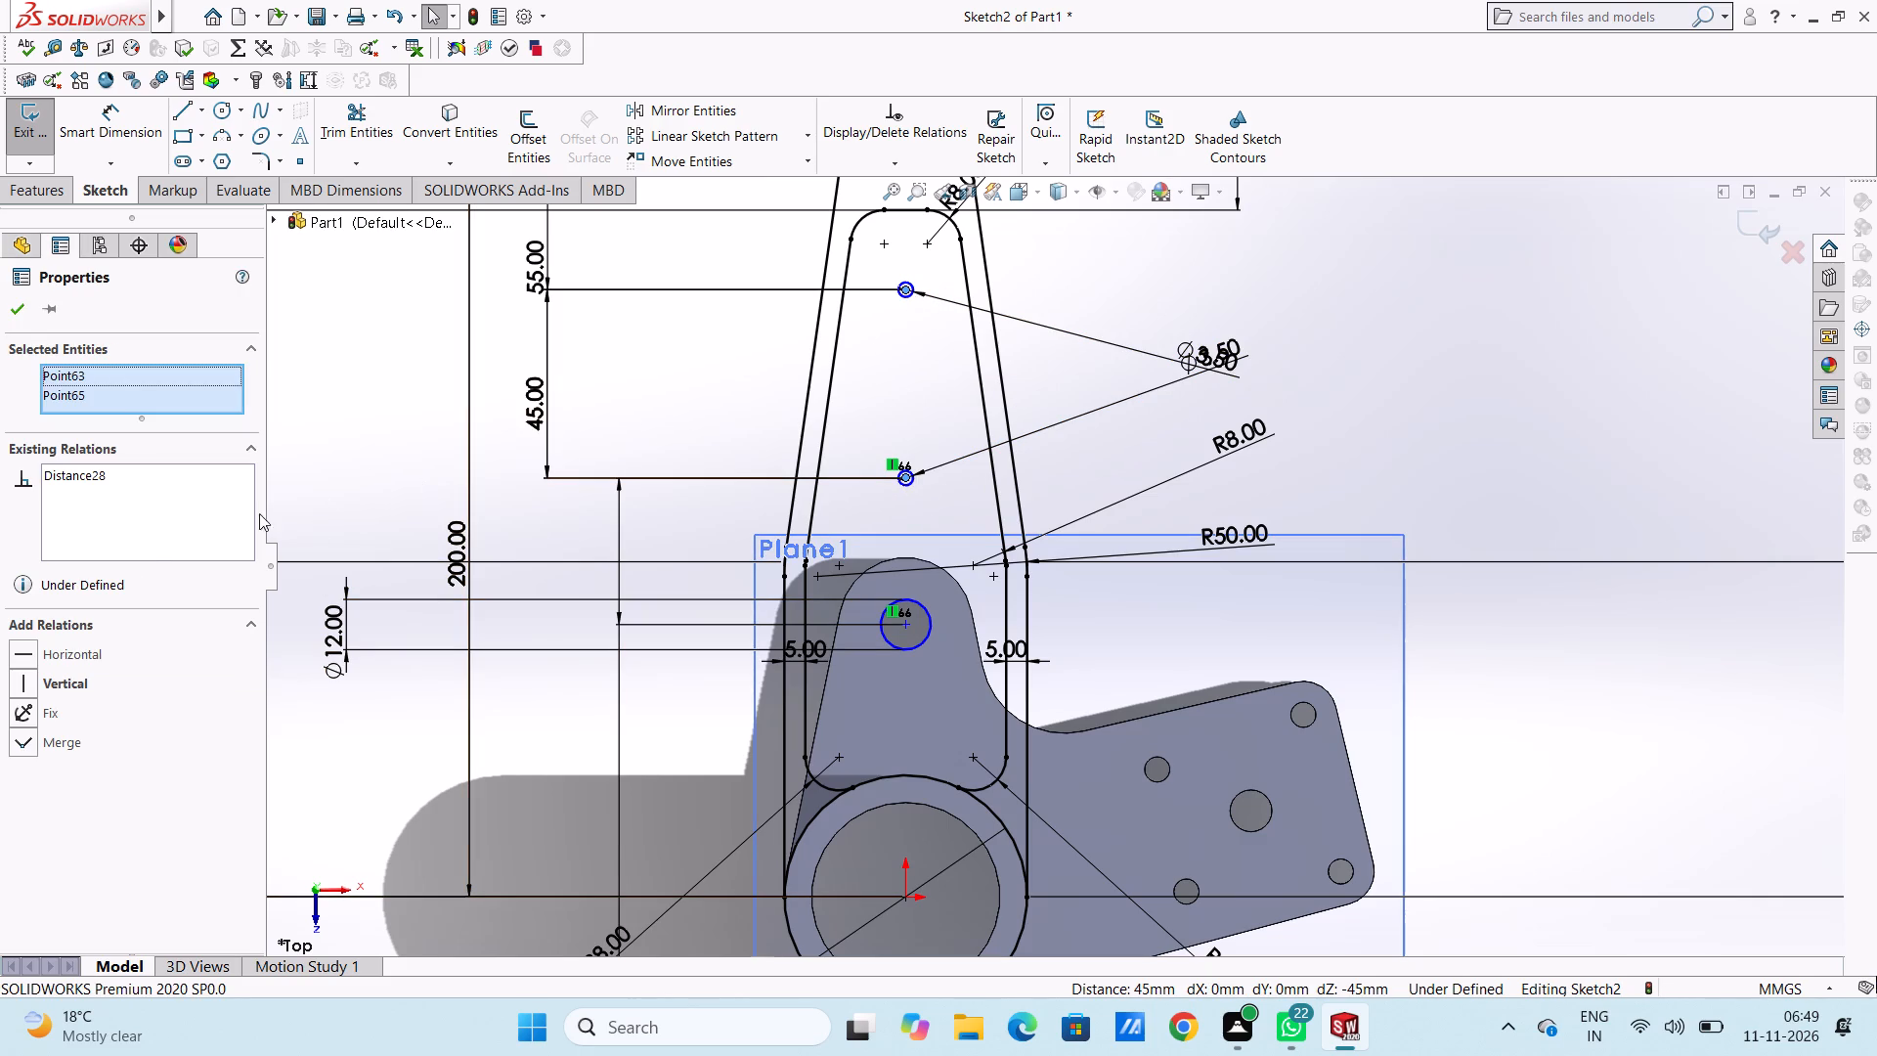
{"action": "left_click", "coordinate": [23, 678]}
{"action": "left_click", "coordinate": [376, 442]}
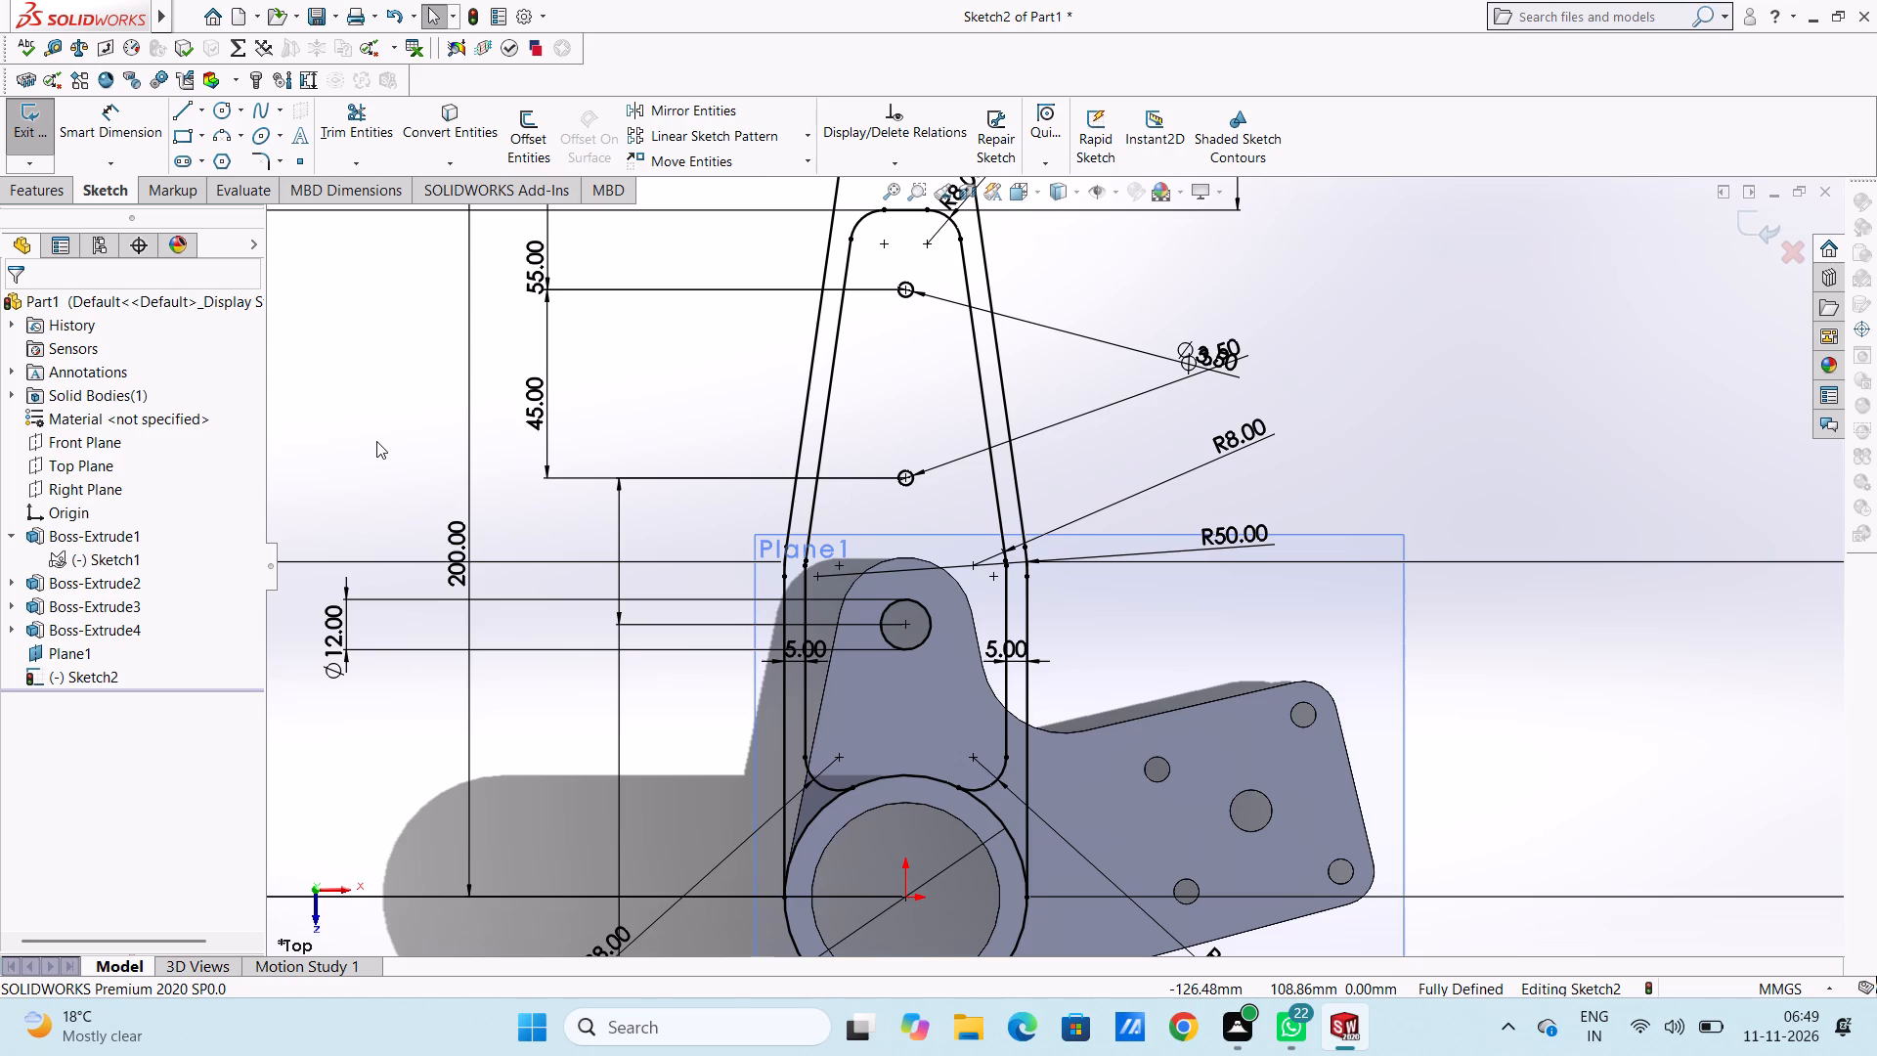
Move the R8.00 dimension text of the cutout's upper corner fillet outward, clear of the tapered arm and the 36 mm dimension.
{"action": "scroll", "coordinate": [1059, 418], "scroll_direction": "up", "scroll_amount": 4}
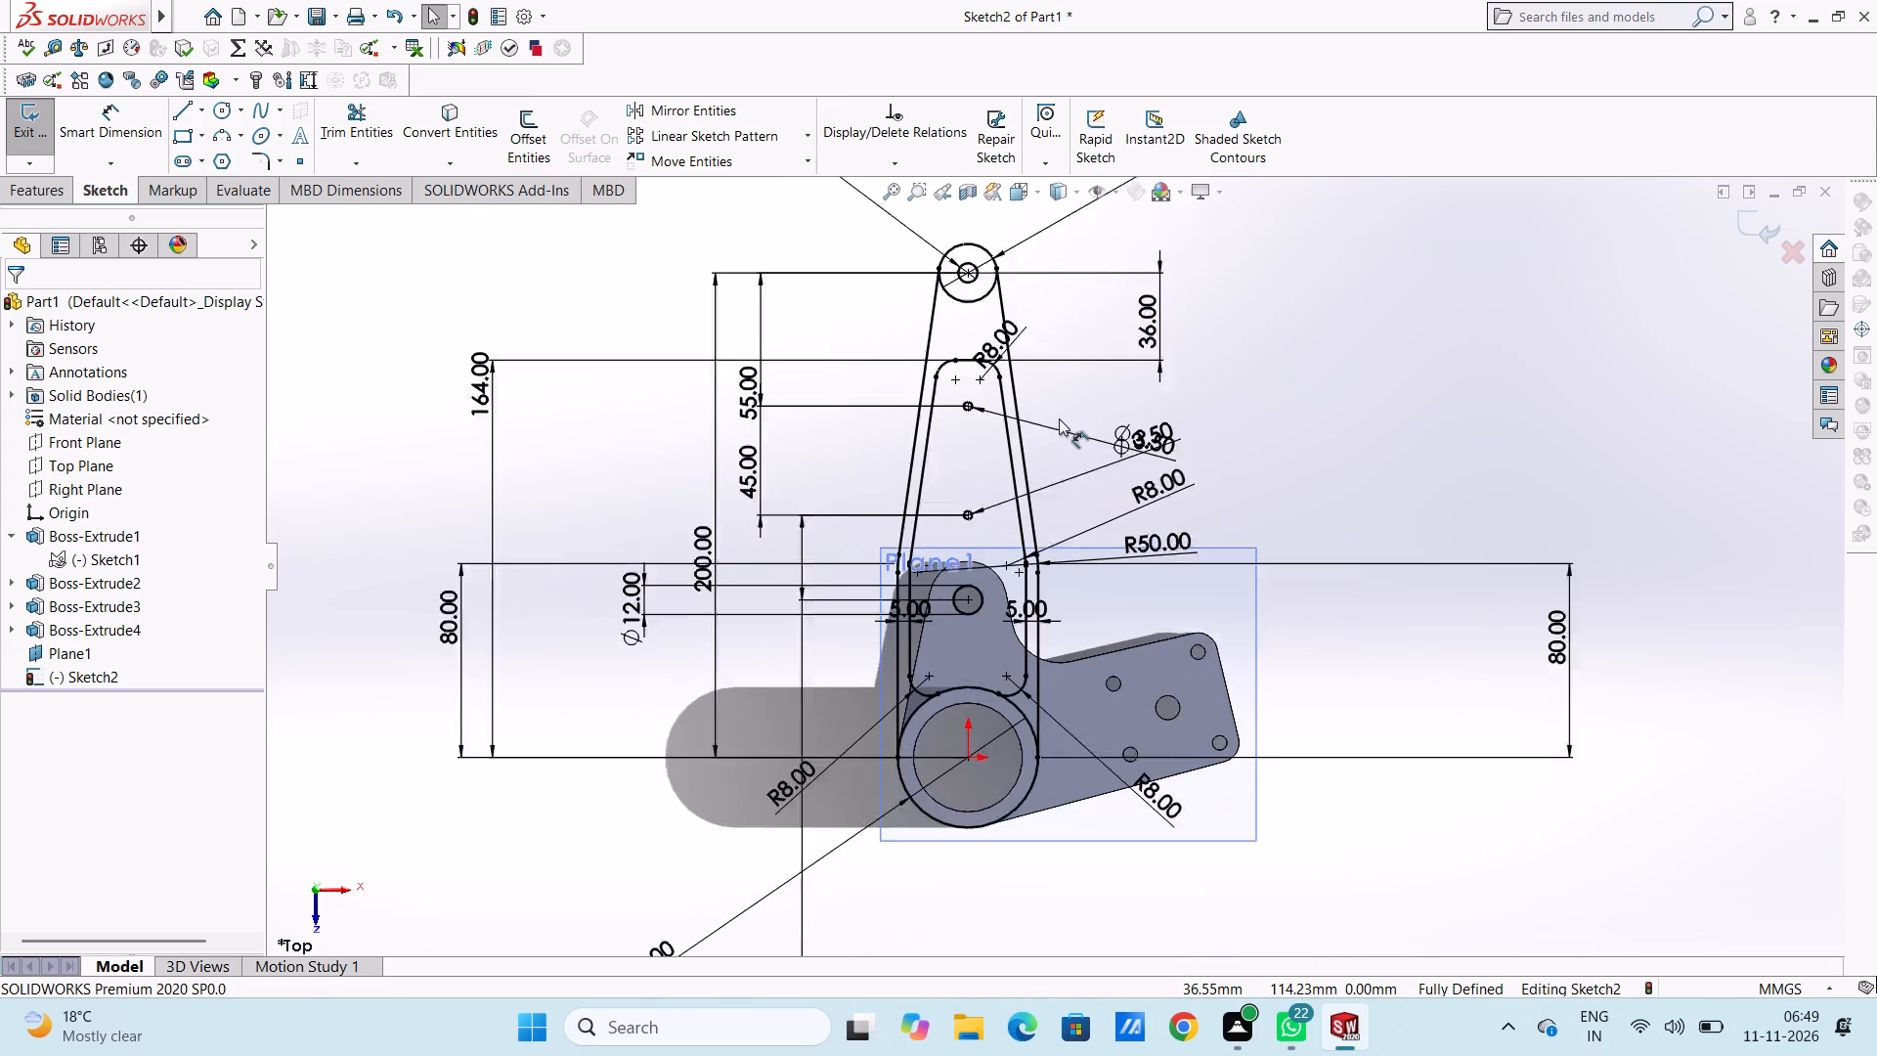
{"action": "scroll", "coordinate": [1073, 343], "scroll_direction": "down", "scroll_amount": 3}
{"action": "left_click_drag", "start_coordinate": [963, 451], "coordinate": [1360, 306]}
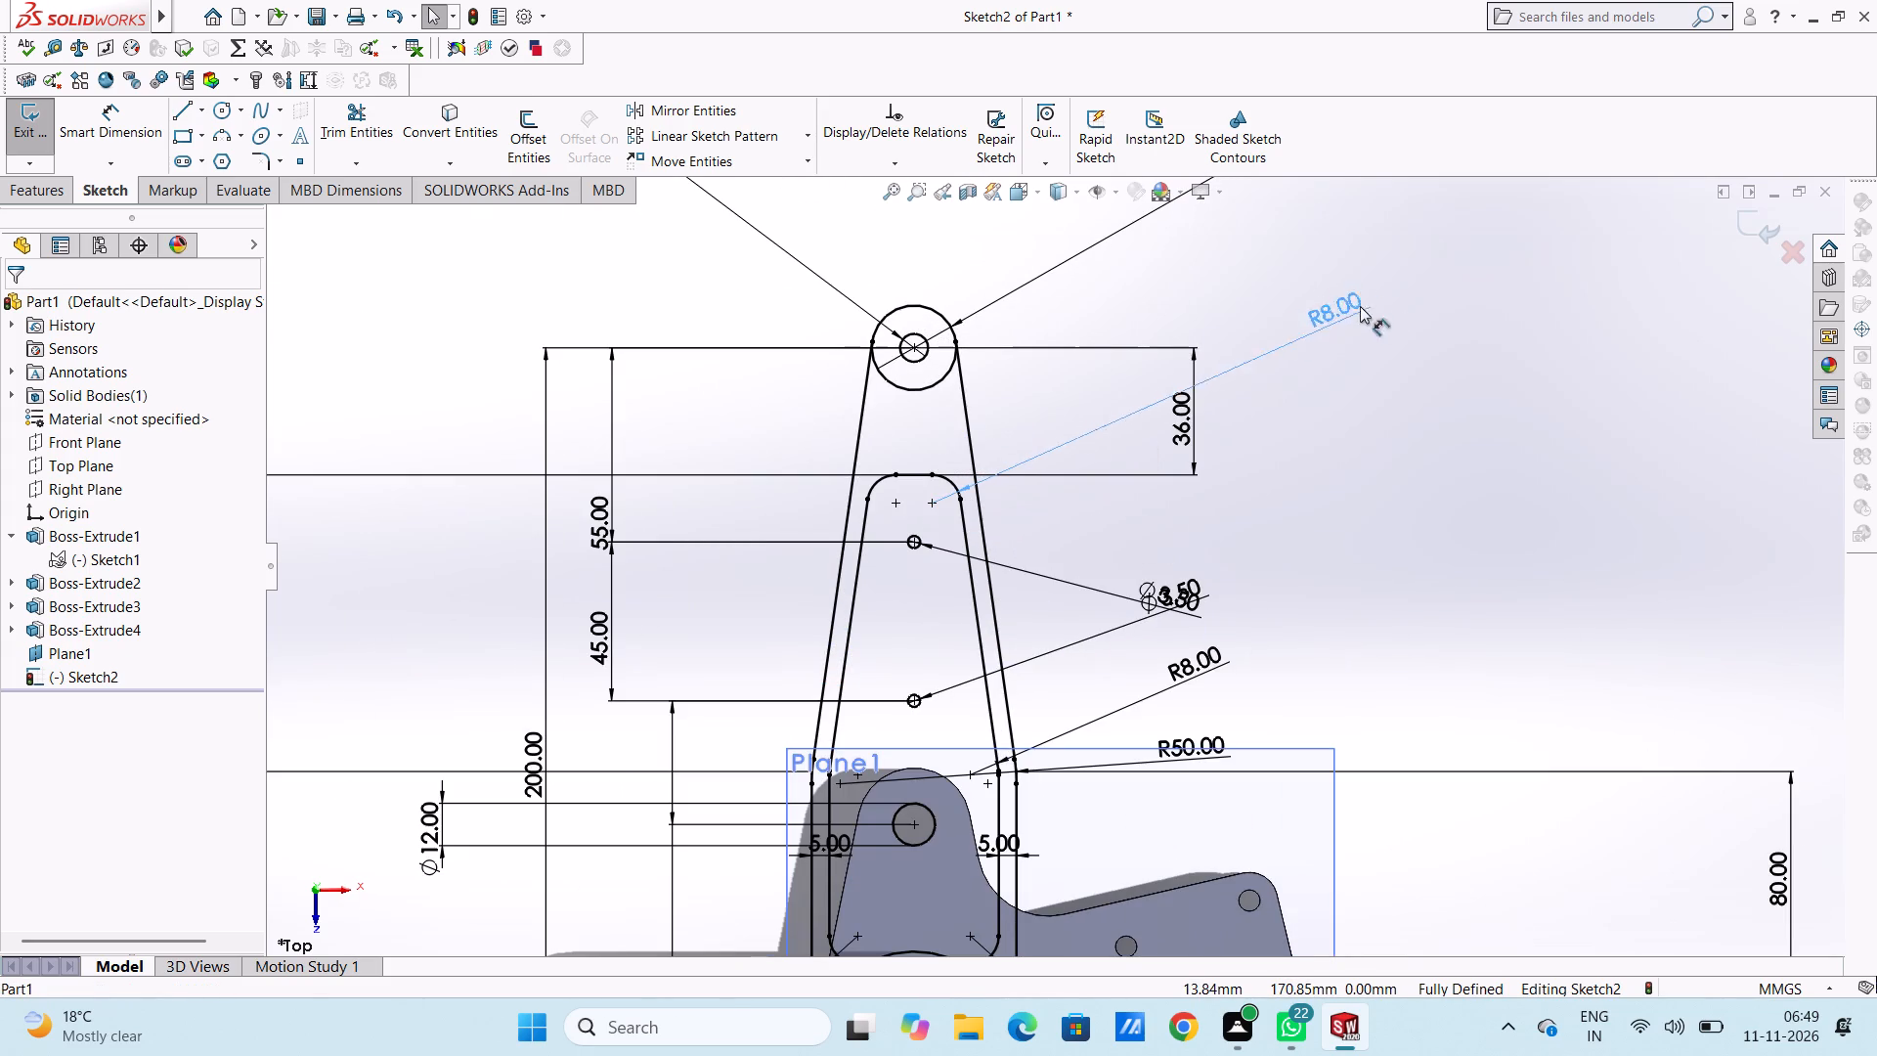
{"action": "left_click_drag", "start_coordinate": [1360, 306], "coordinate": [1428, 305]}
{"action": "left_click_drag", "start_coordinate": [1176, 274], "coordinate": [1192, 284]}
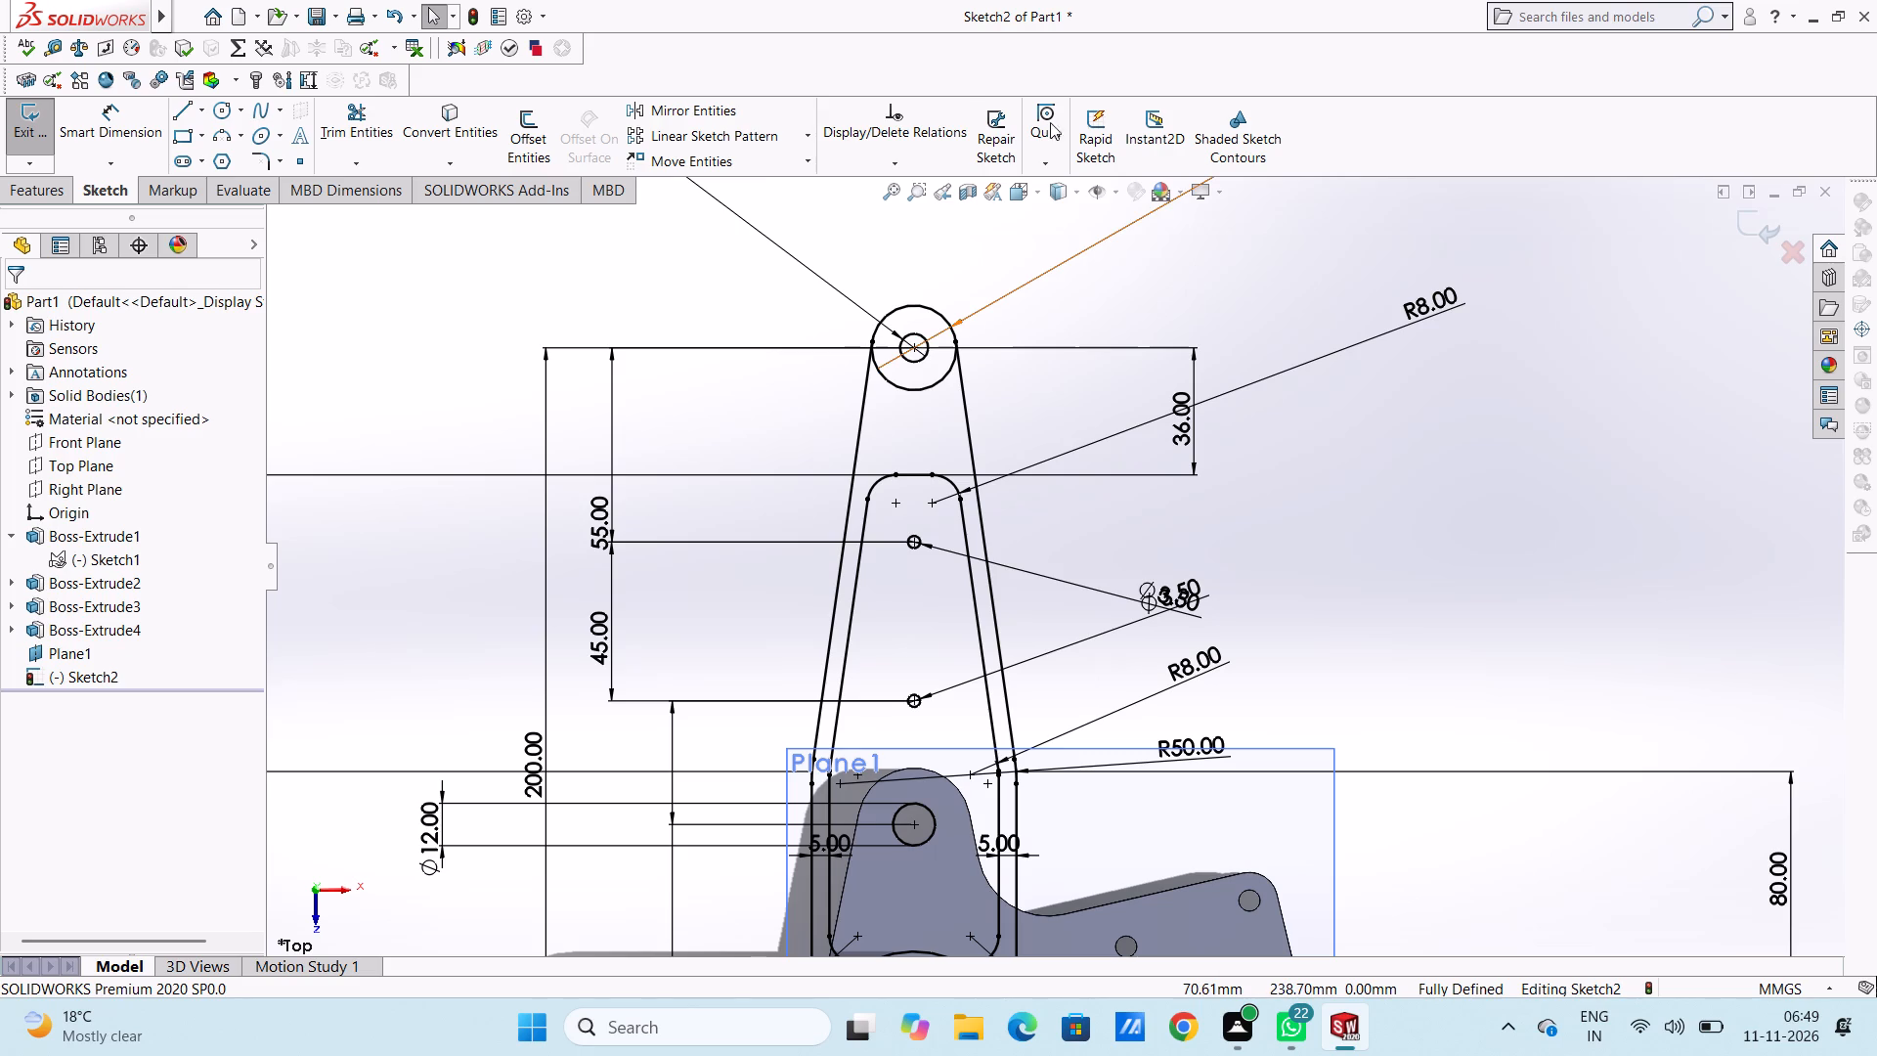
Sketch a horizontal 24 mm line across the 24 mm circle at the arm's tip, through the circle's centre.
{"action": "left_click", "coordinate": [393, 417]}
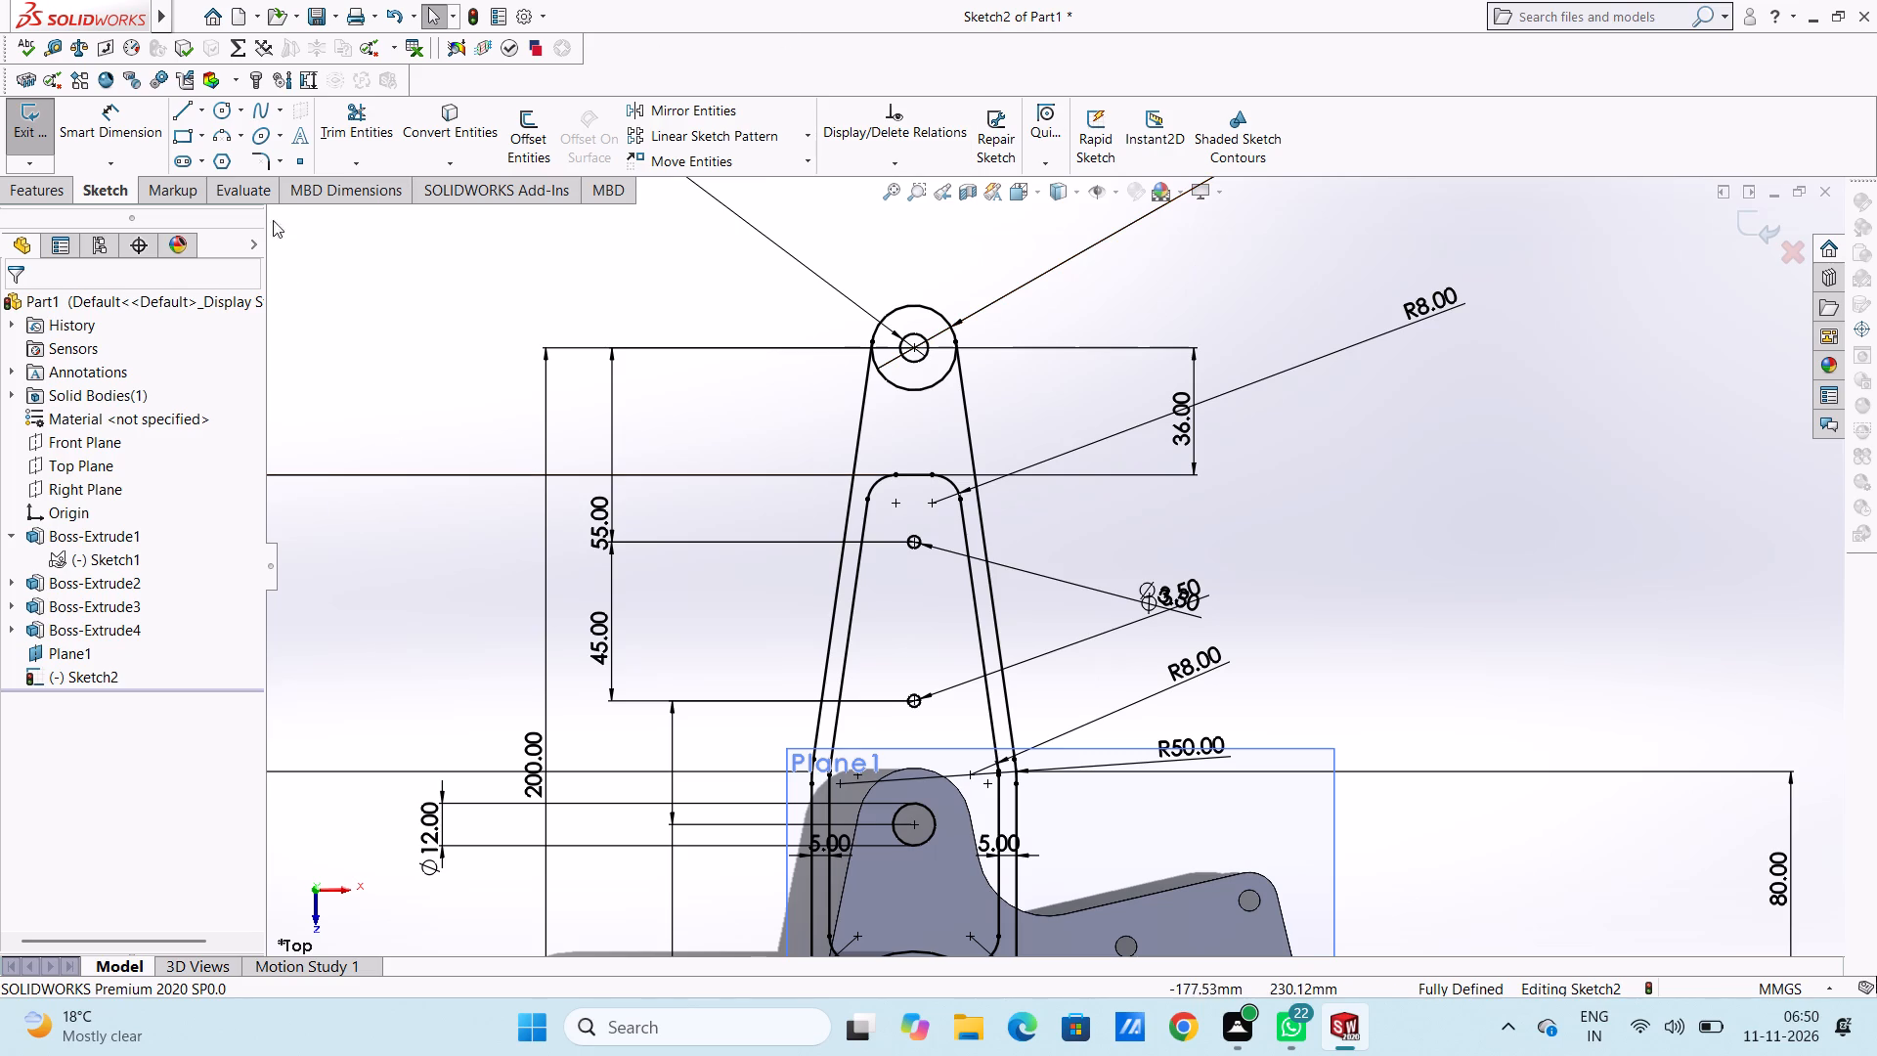
{"action": "left_click", "coordinate": [175, 116]}
{"action": "scroll", "coordinate": [958, 391], "scroll_direction": "down", "scroll_amount": 5}
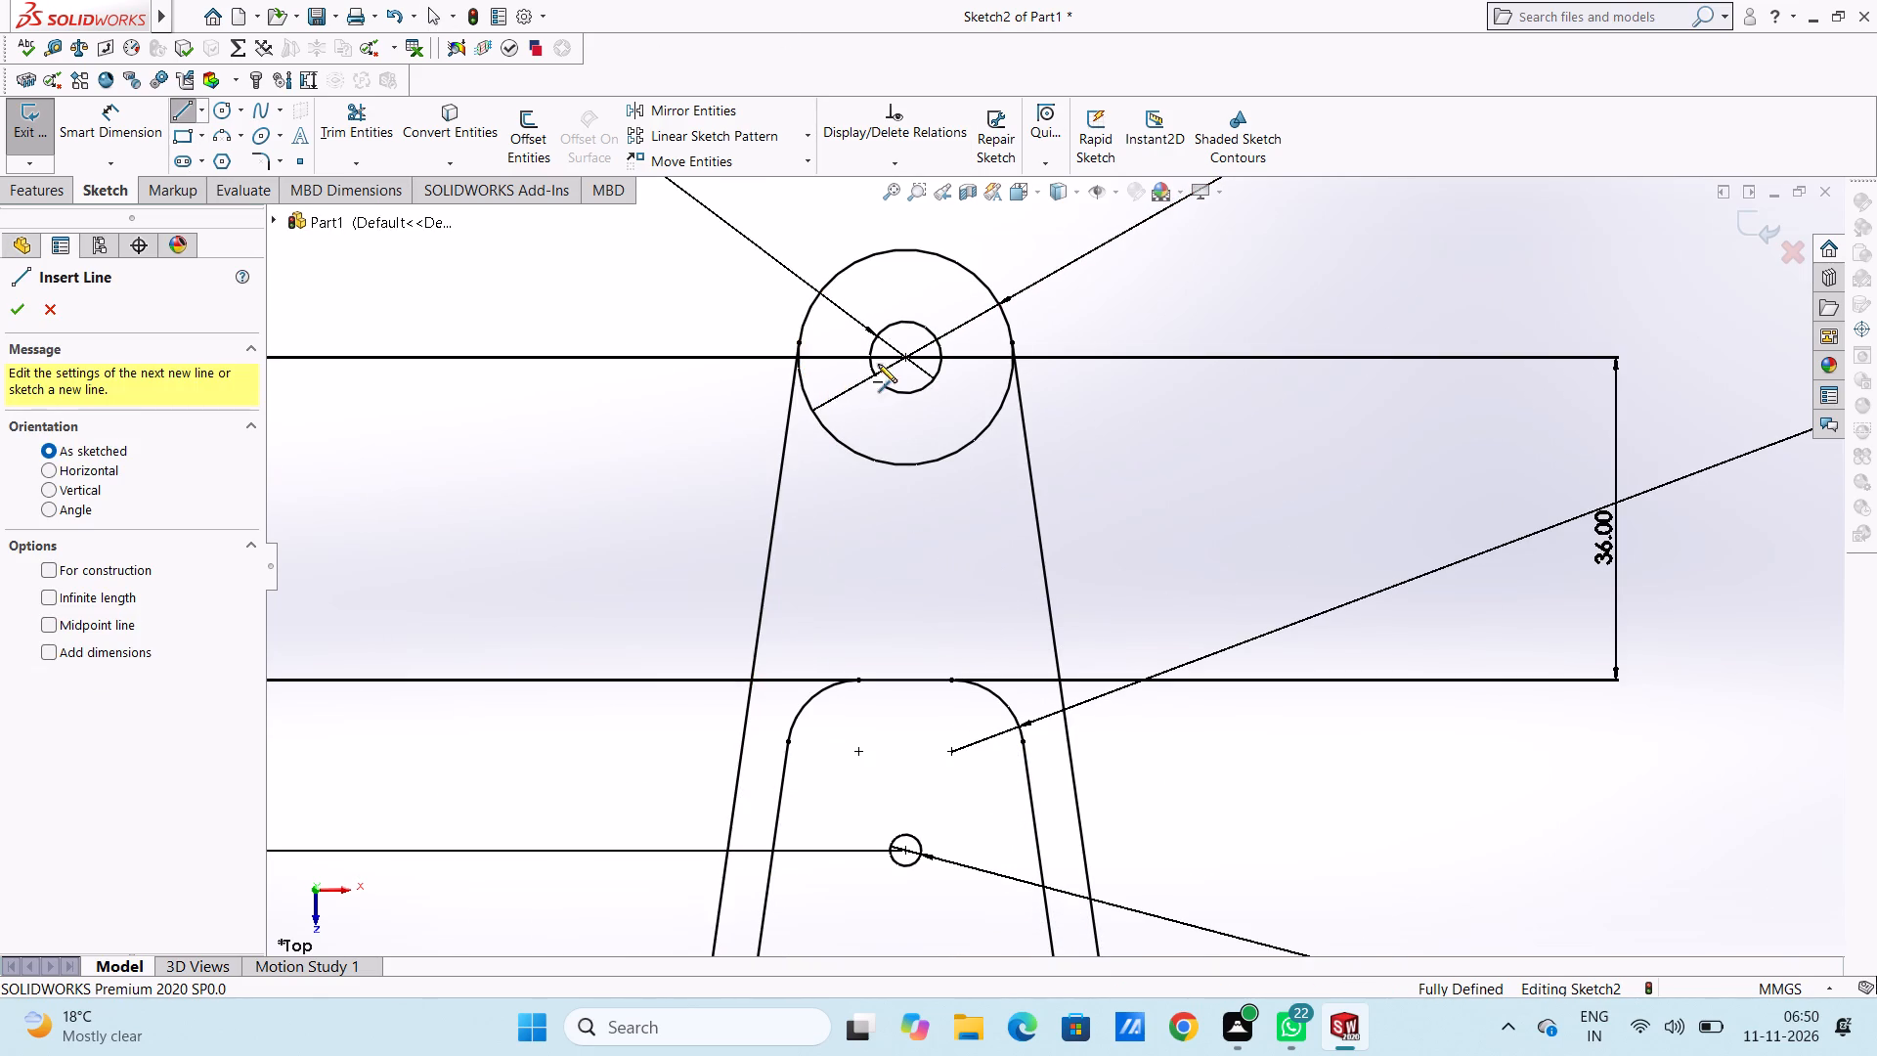
{"action": "scroll", "coordinate": [927, 377], "scroll_direction": "down", "scroll_amount": 5}
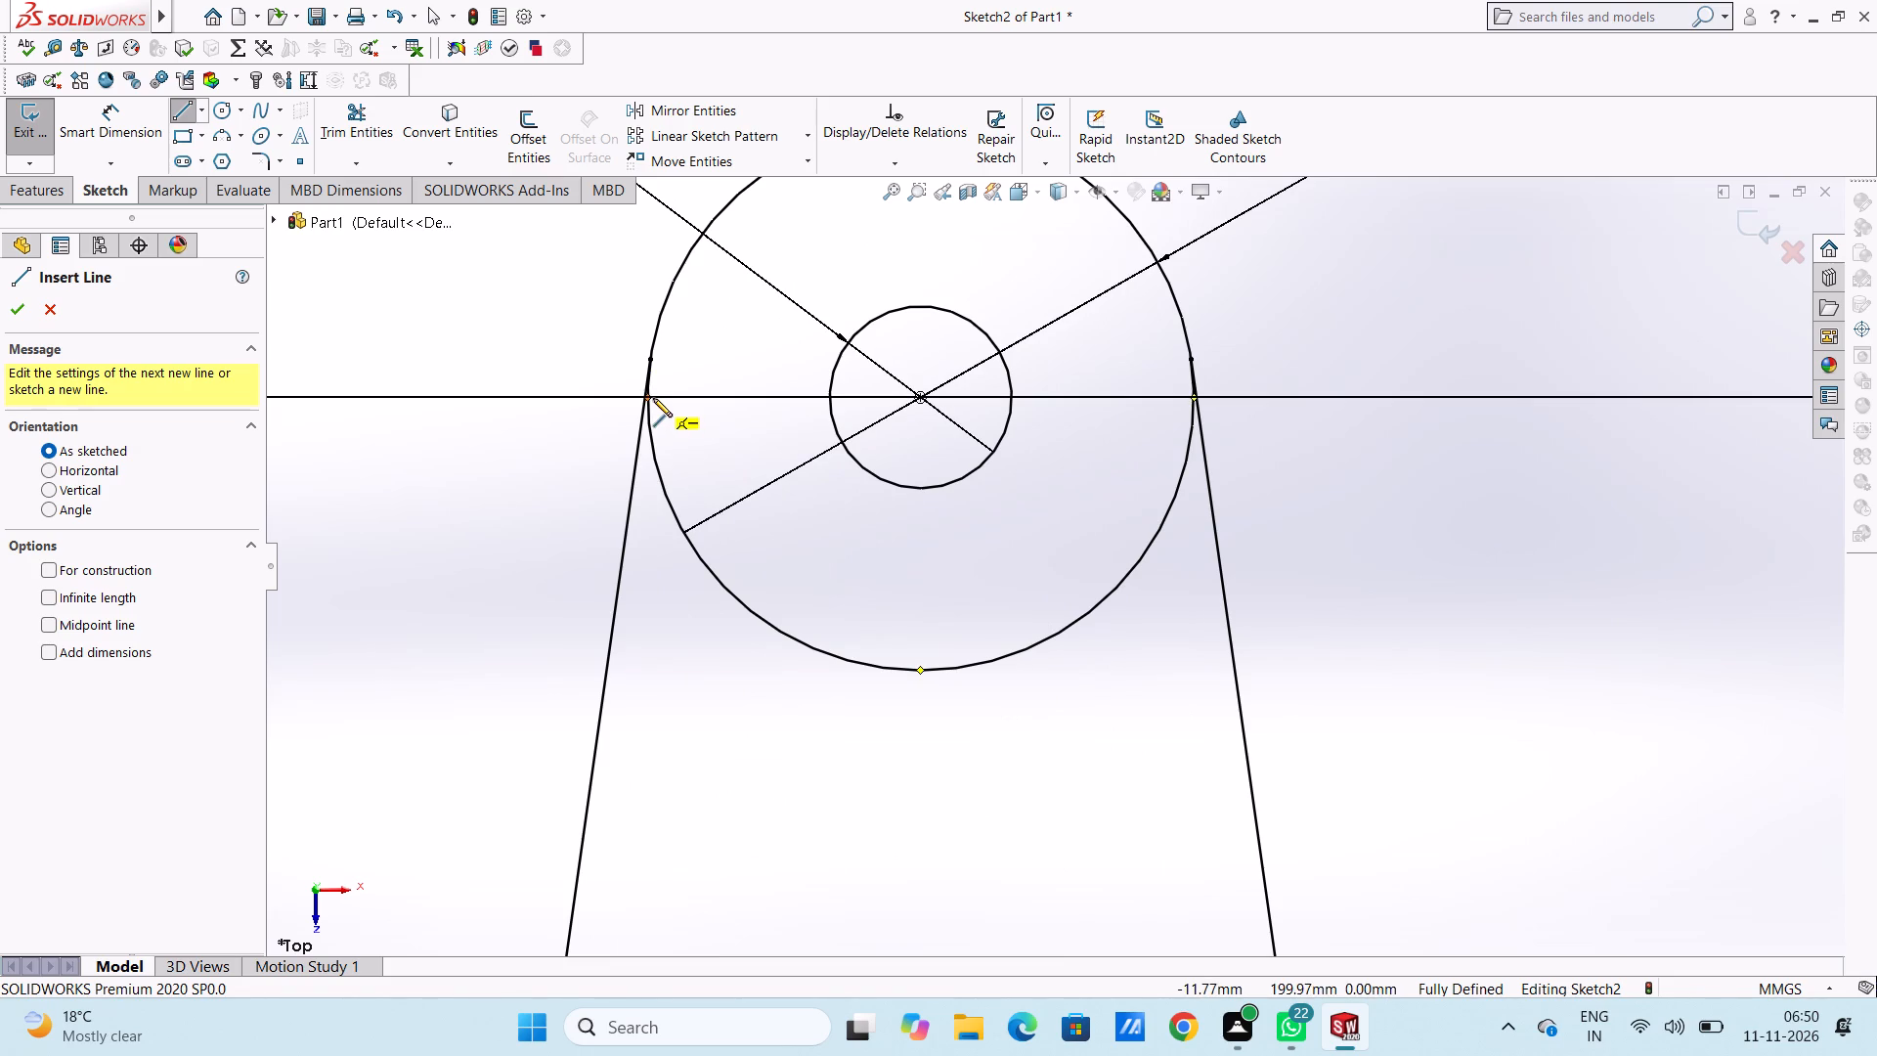
{"action": "left_click", "coordinate": [653, 397]}
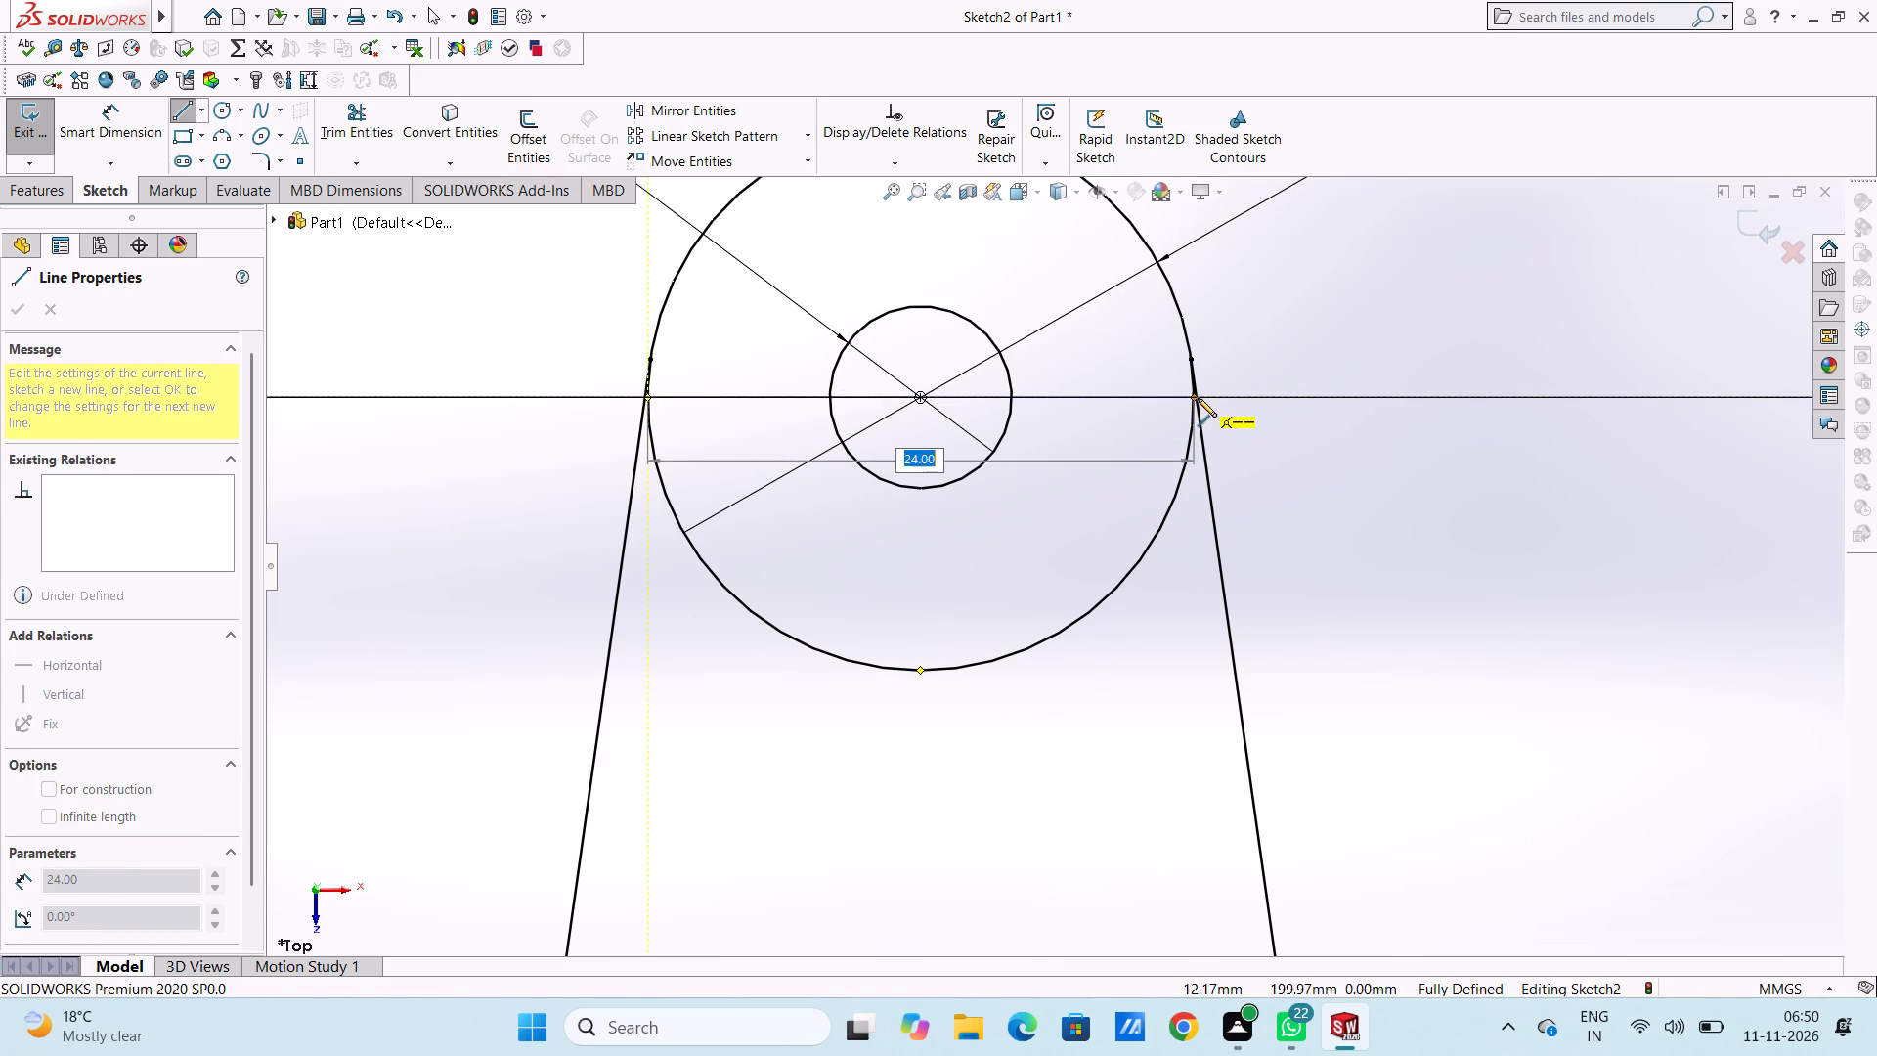
{"action": "left_click", "coordinate": [1189, 399]}
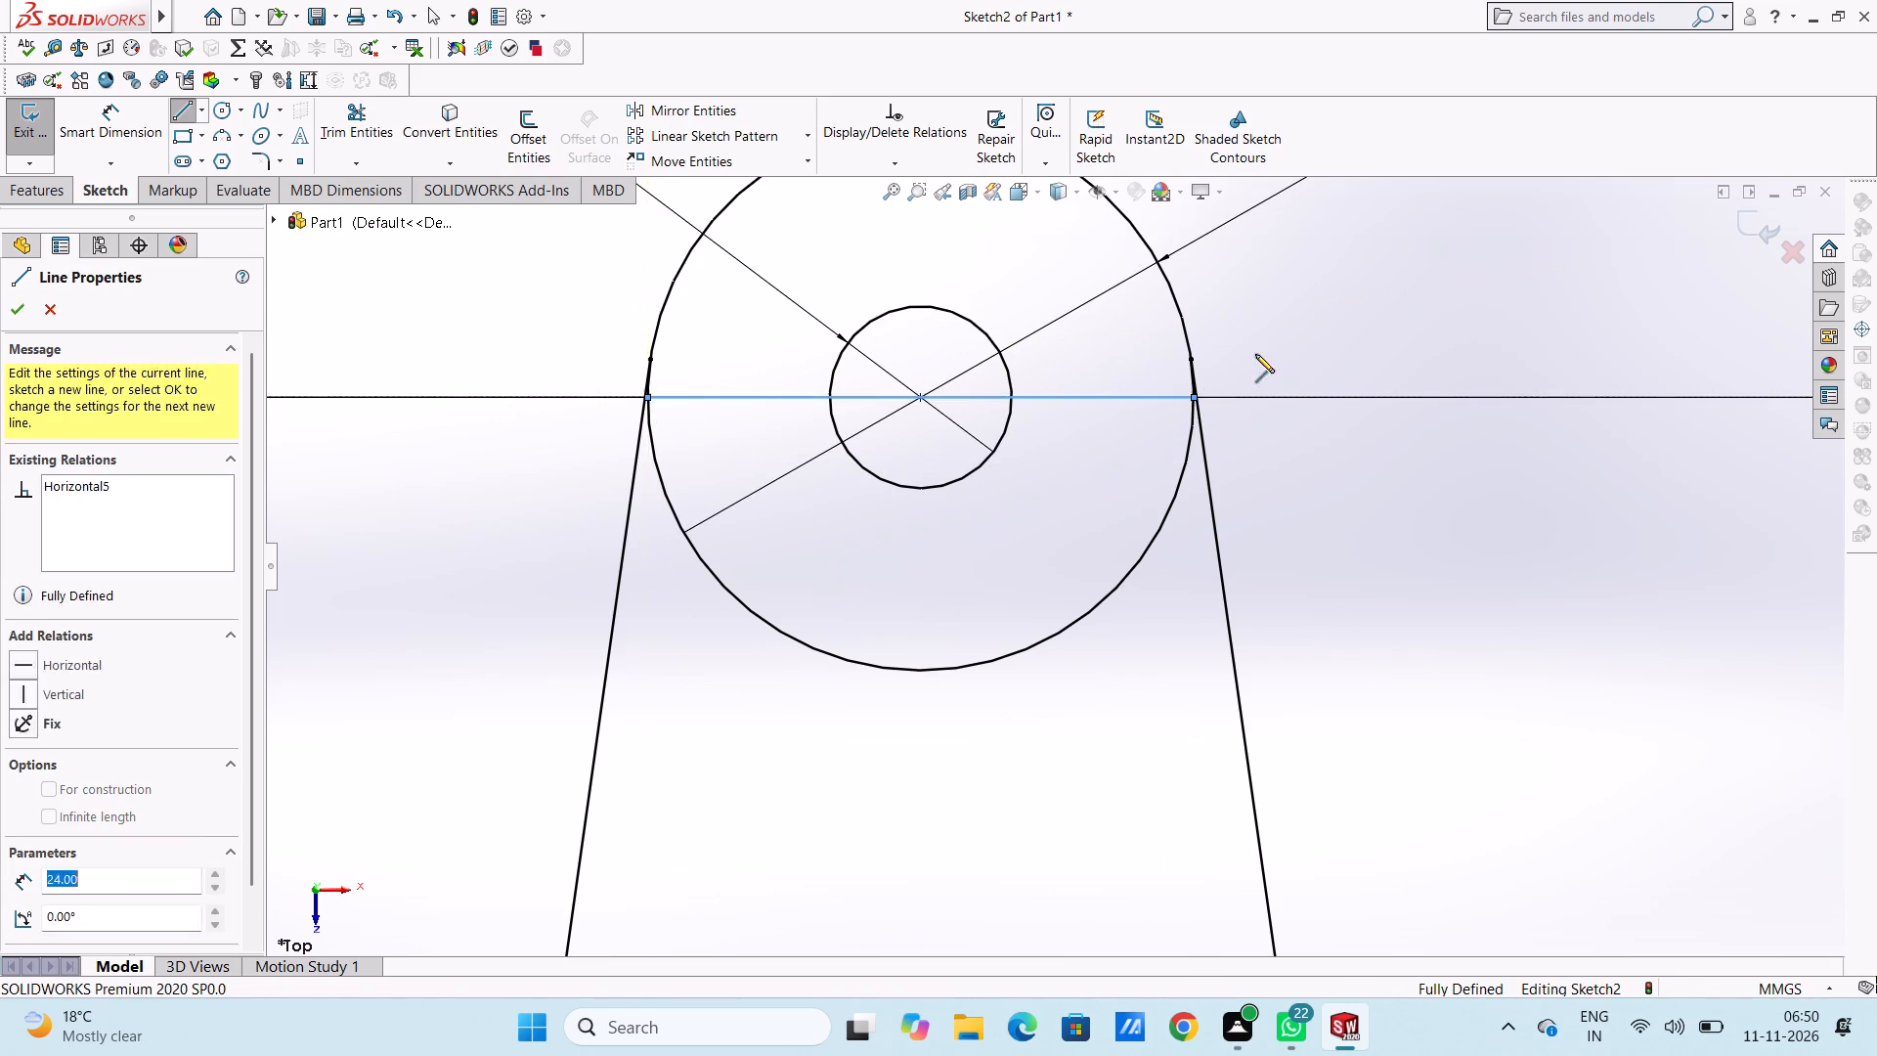
{"action": "right_click", "coordinate": [1333, 303]}
{"action": "left_click", "coordinate": [1355, 318]}
{"action": "left_click", "coordinate": [1328, 328]}
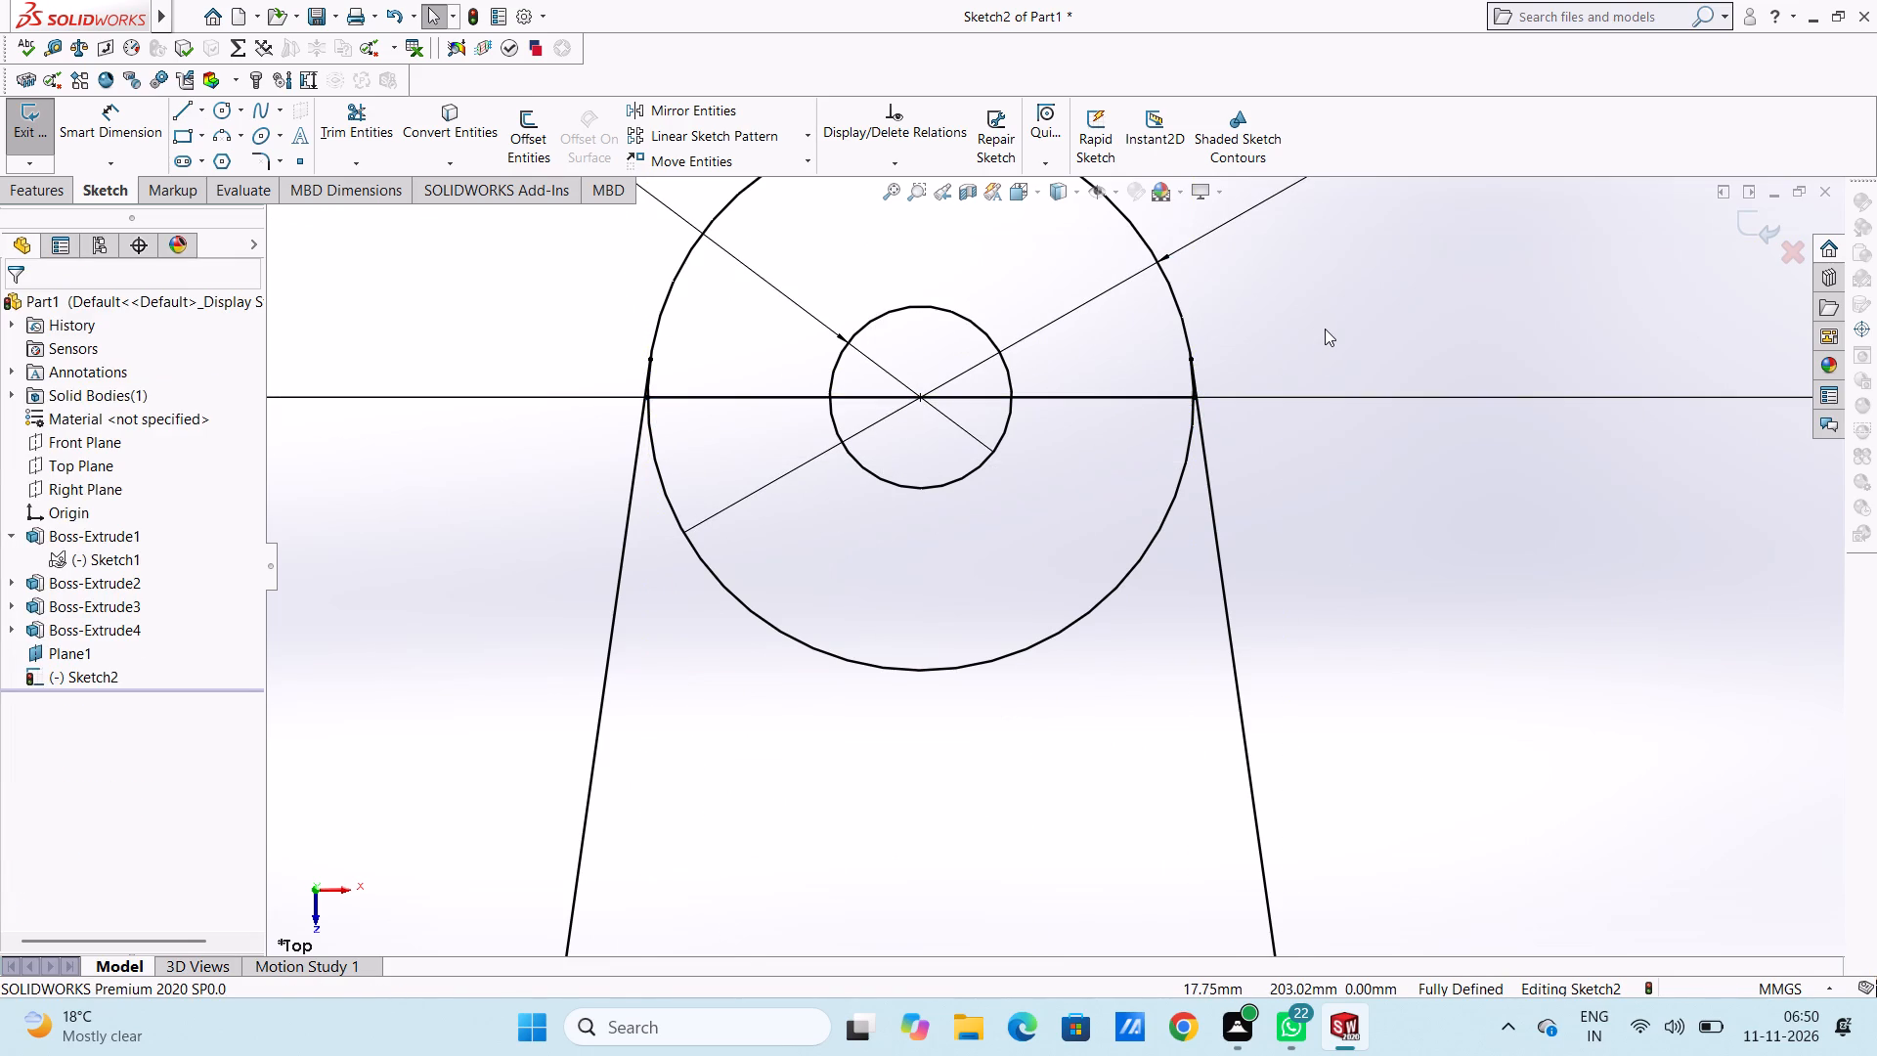
Offset the horizontal line across the 24 mm circle by 30 mm toward the arm's cutout.
{"action": "scroll", "coordinate": [1325, 329], "scroll_direction": "up", "scroll_amount": 5}
{"action": "scroll", "coordinate": [1317, 485], "scroll_direction": "up", "scroll_amount": 5}
{"action": "scroll", "coordinate": [1304, 694], "scroll_direction": "down", "scroll_amount": 2}
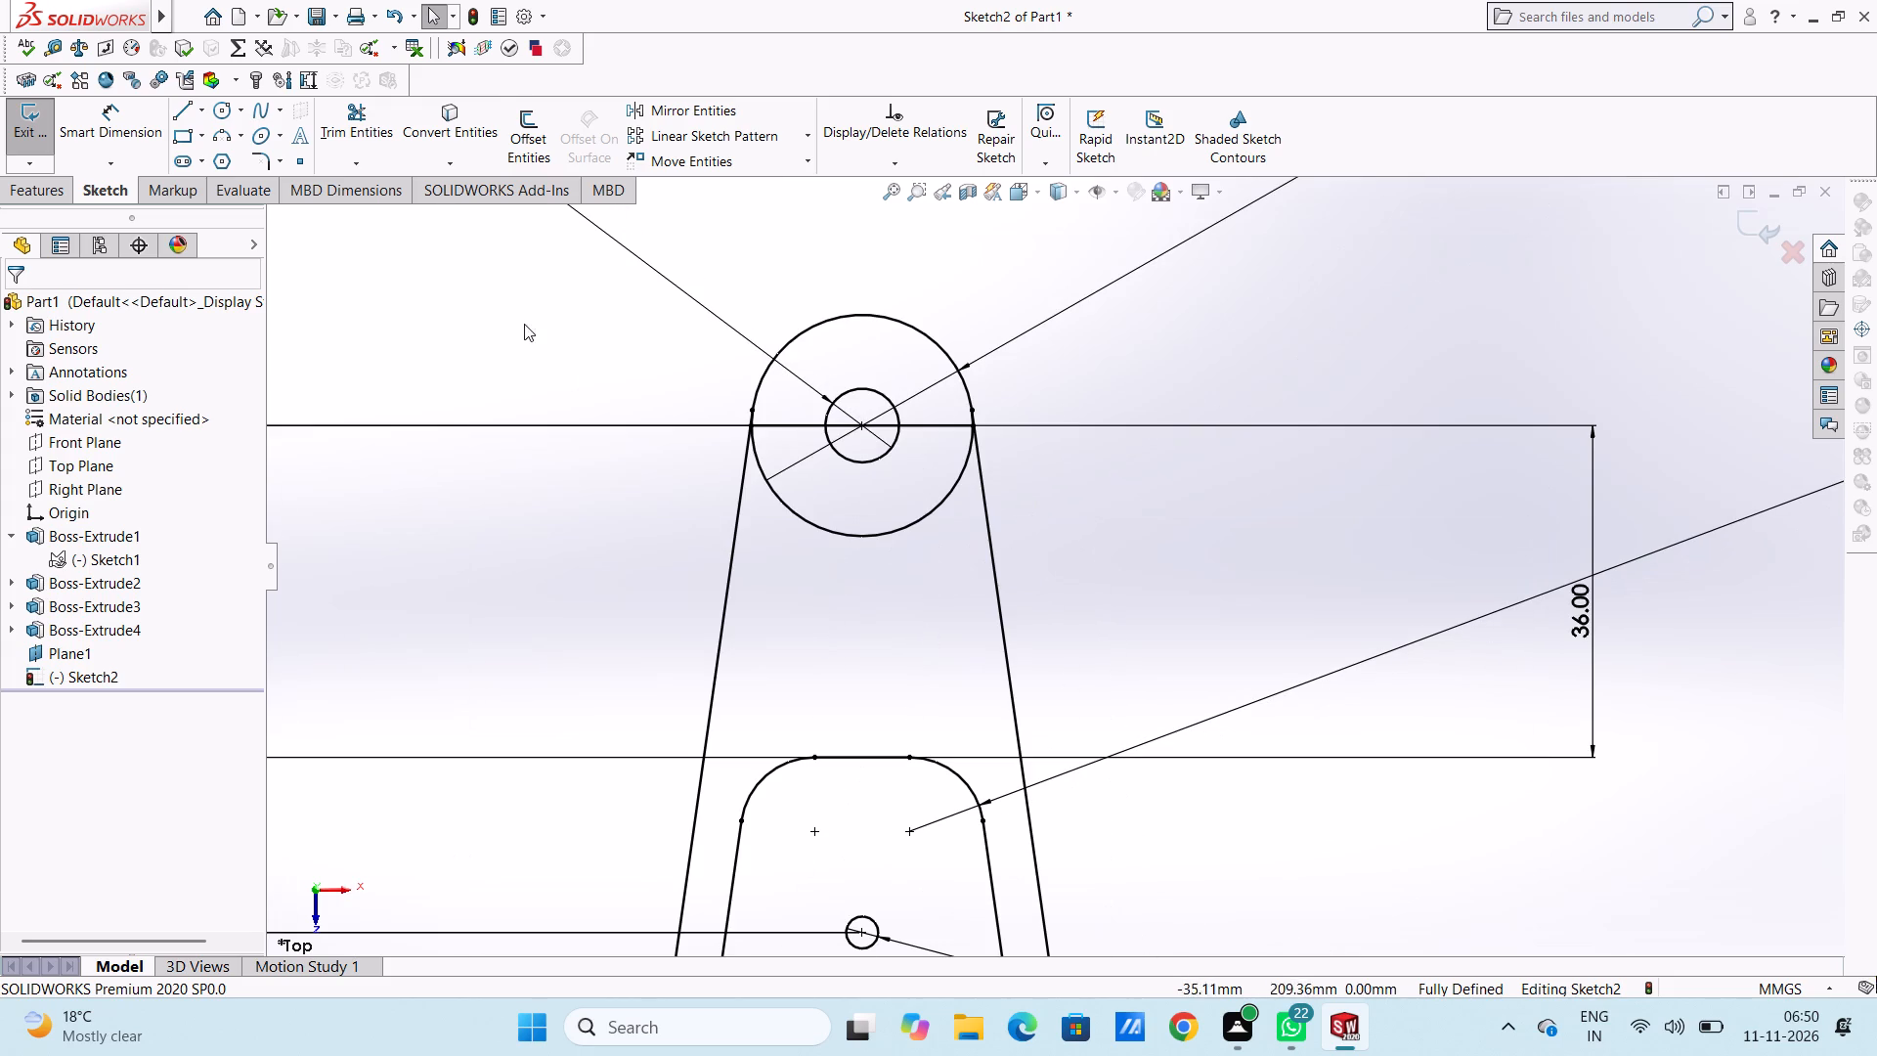
{"action": "left_click", "coordinate": [514, 133]}
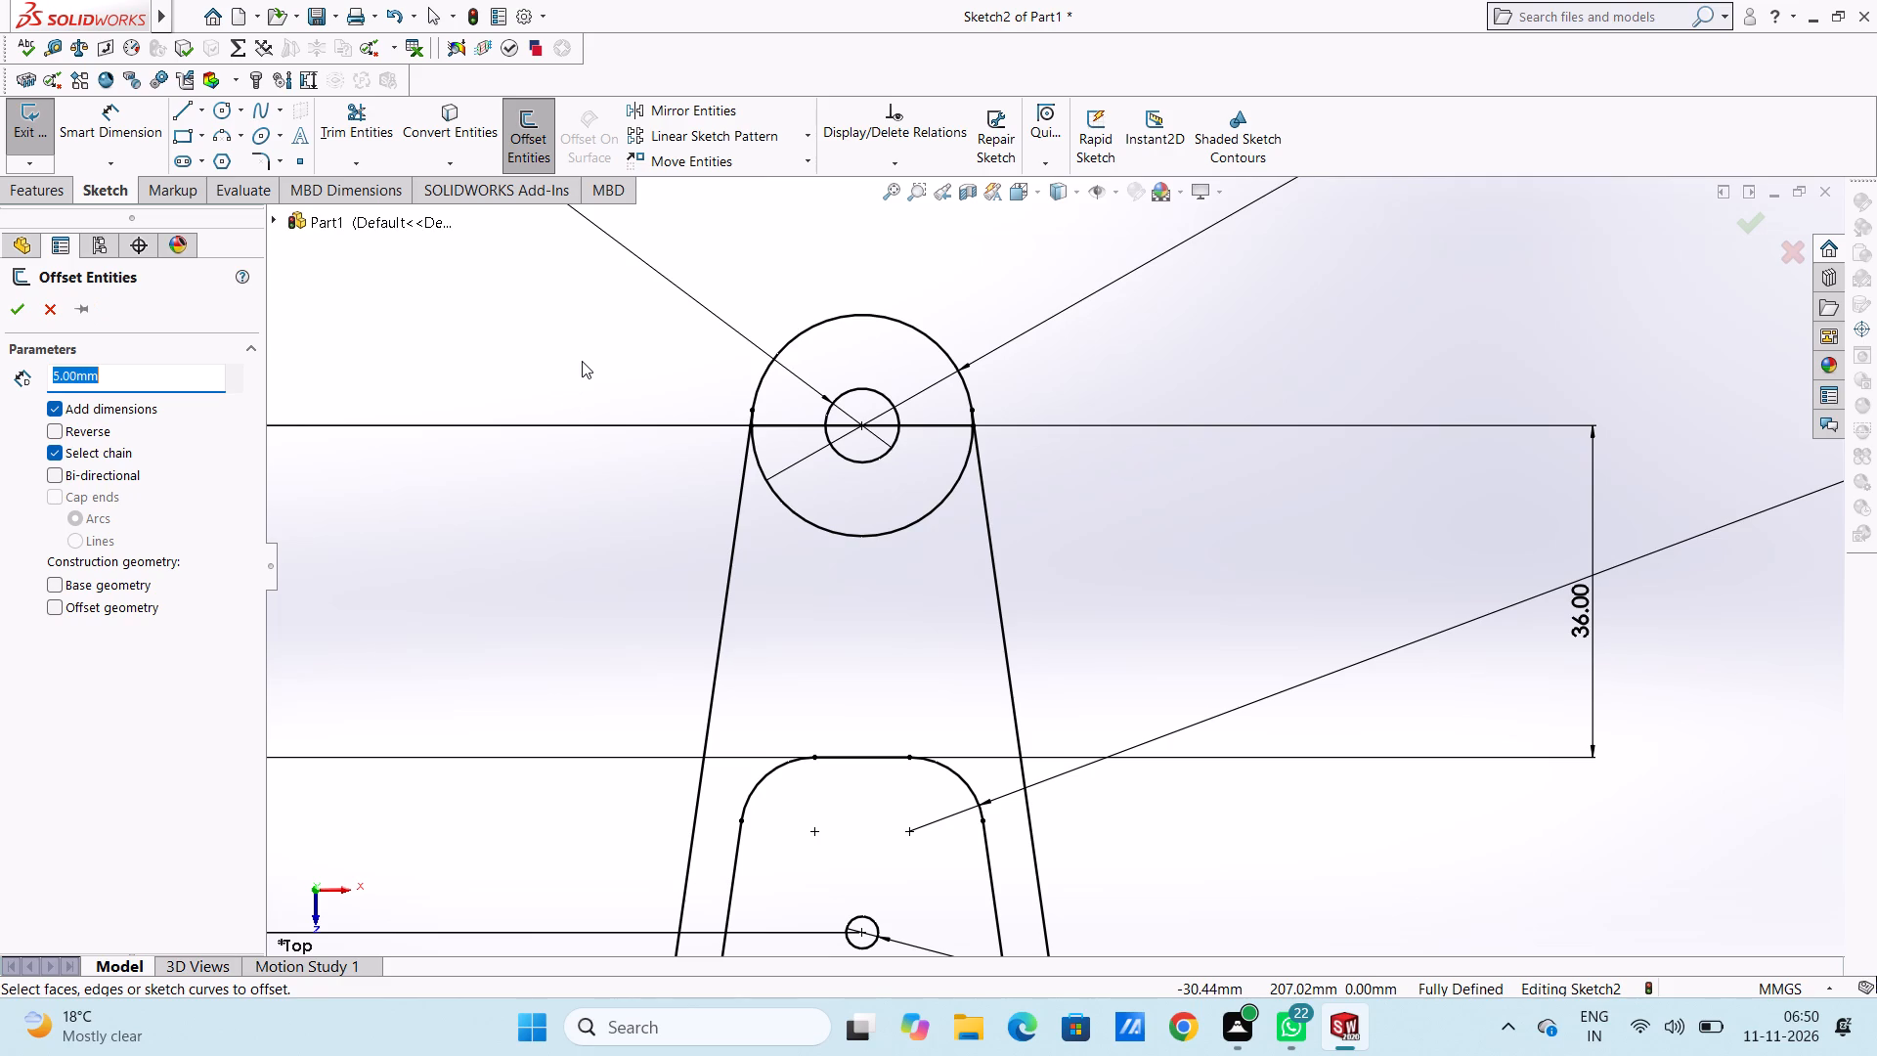
{"action": "type", "text": "40"}
{"action": "key", "text": "Return"}
{"action": "left_click", "coordinate": [941, 425]}
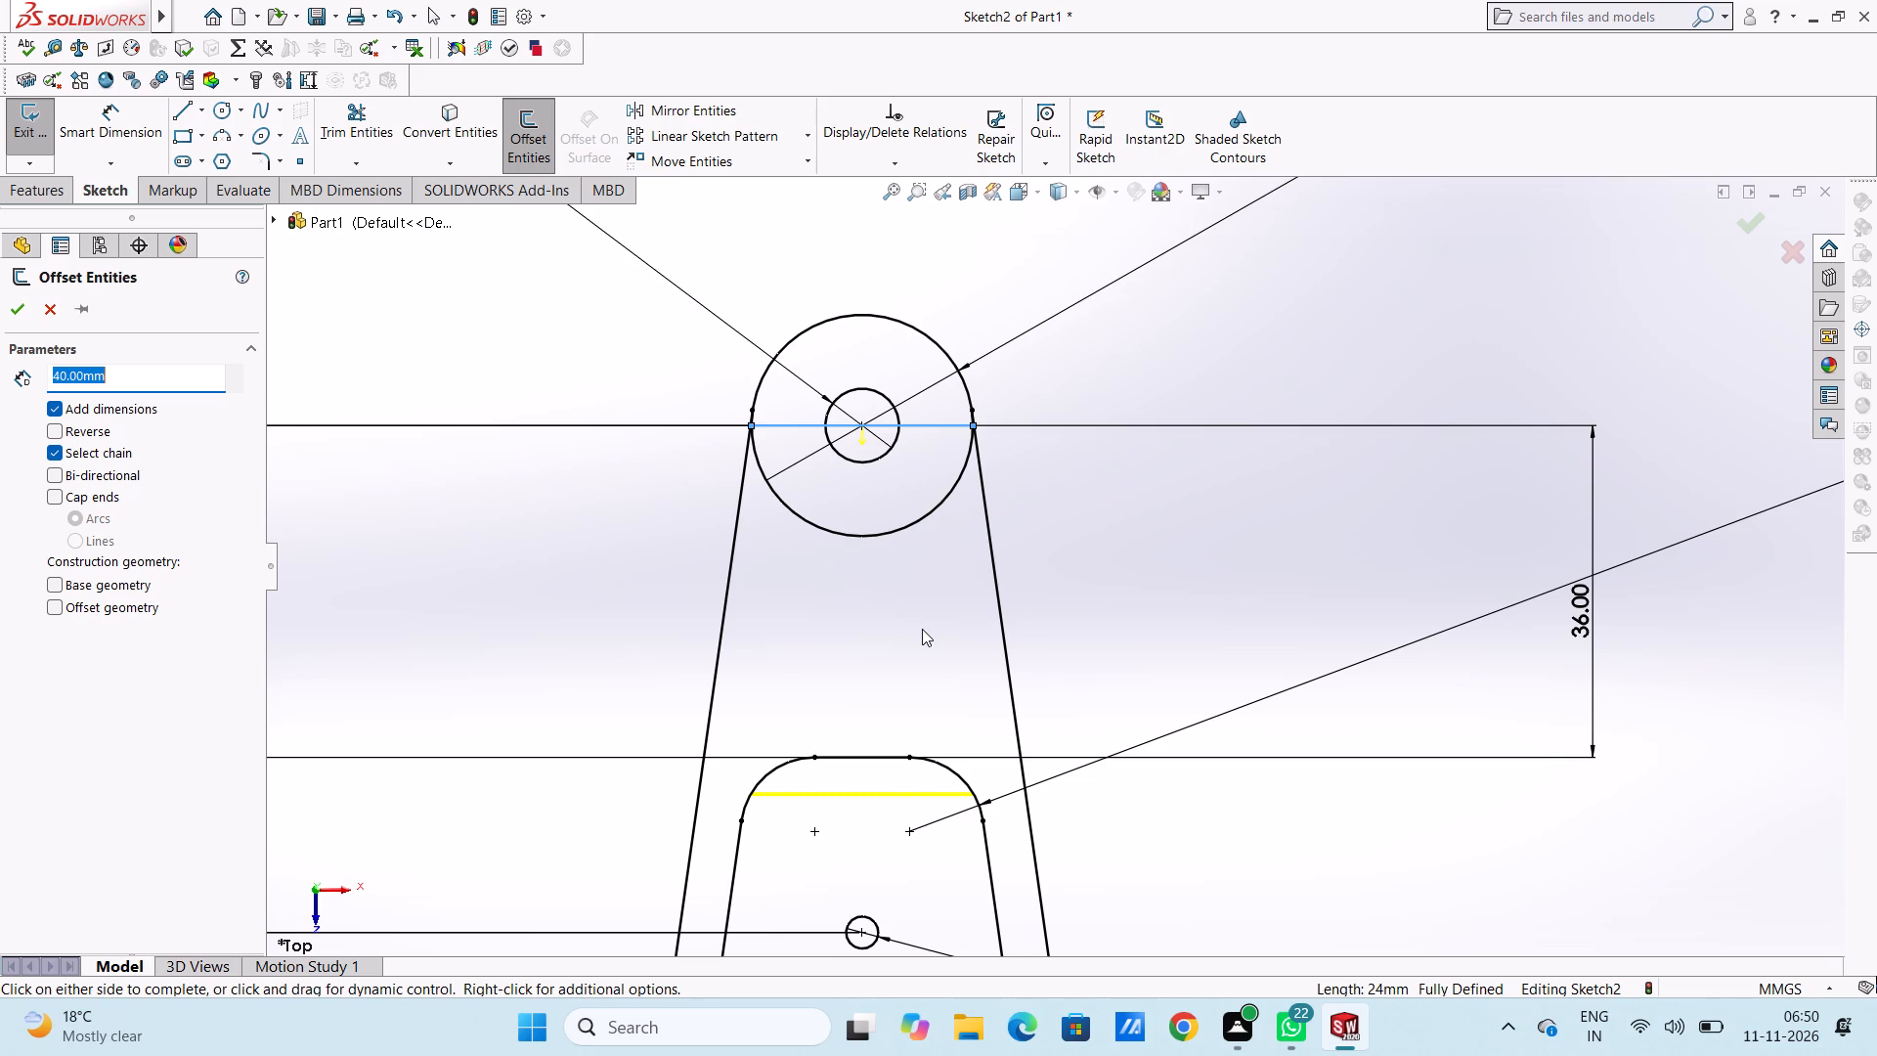
{"action": "type", "text": "30"}
{"action": "key", "text": "Return"}
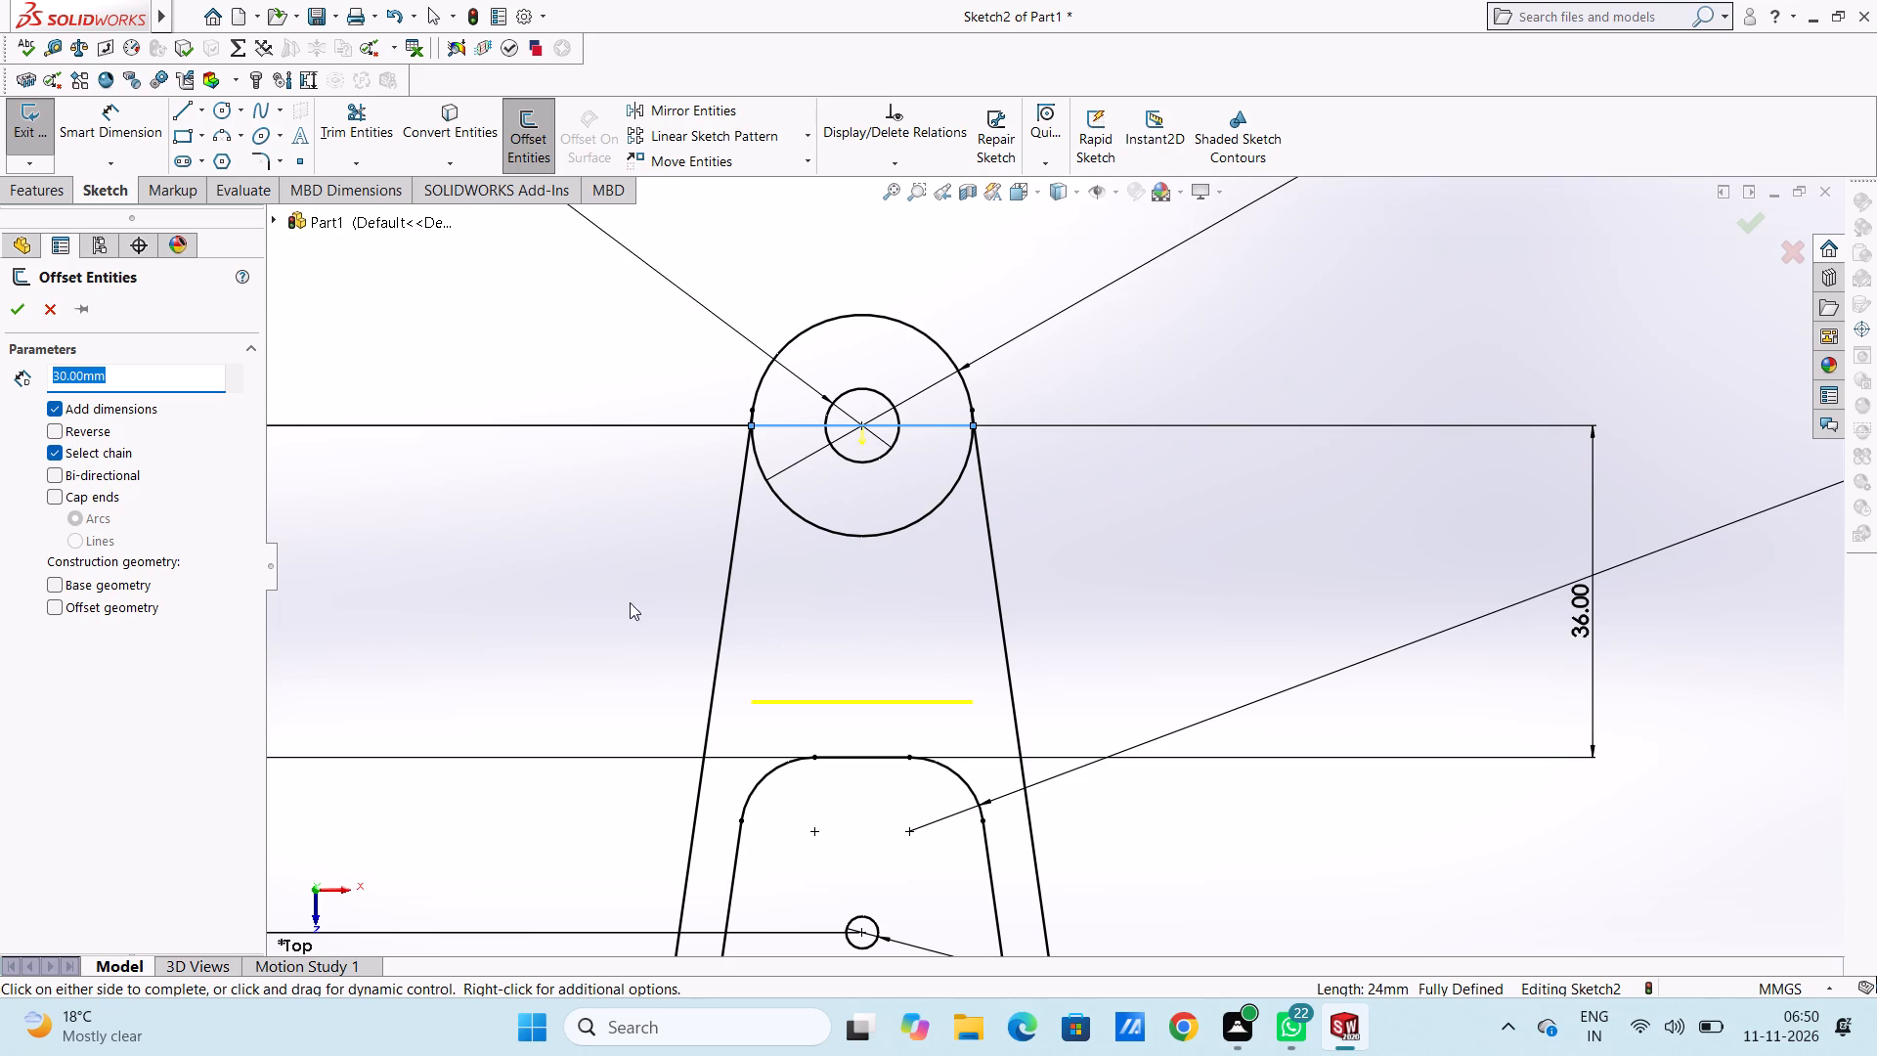
{"action": "left_click", "coordinate": [7, 309]}
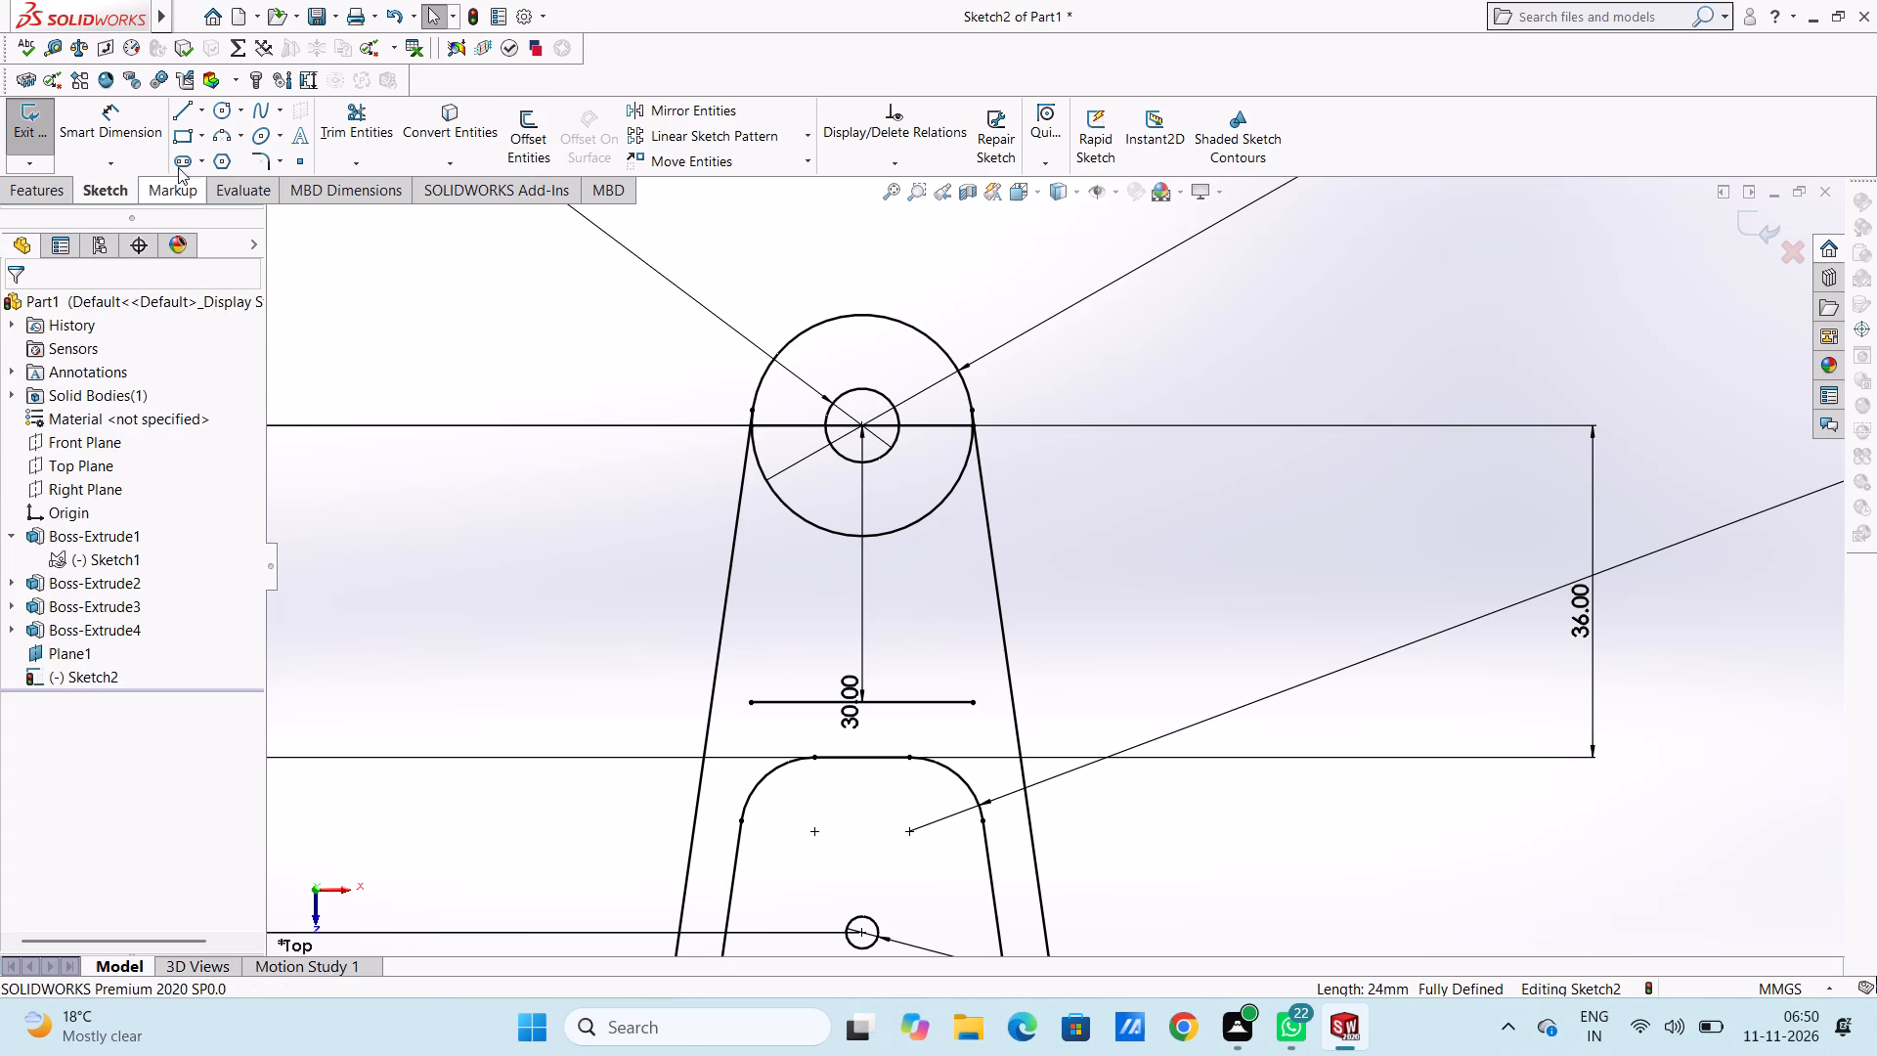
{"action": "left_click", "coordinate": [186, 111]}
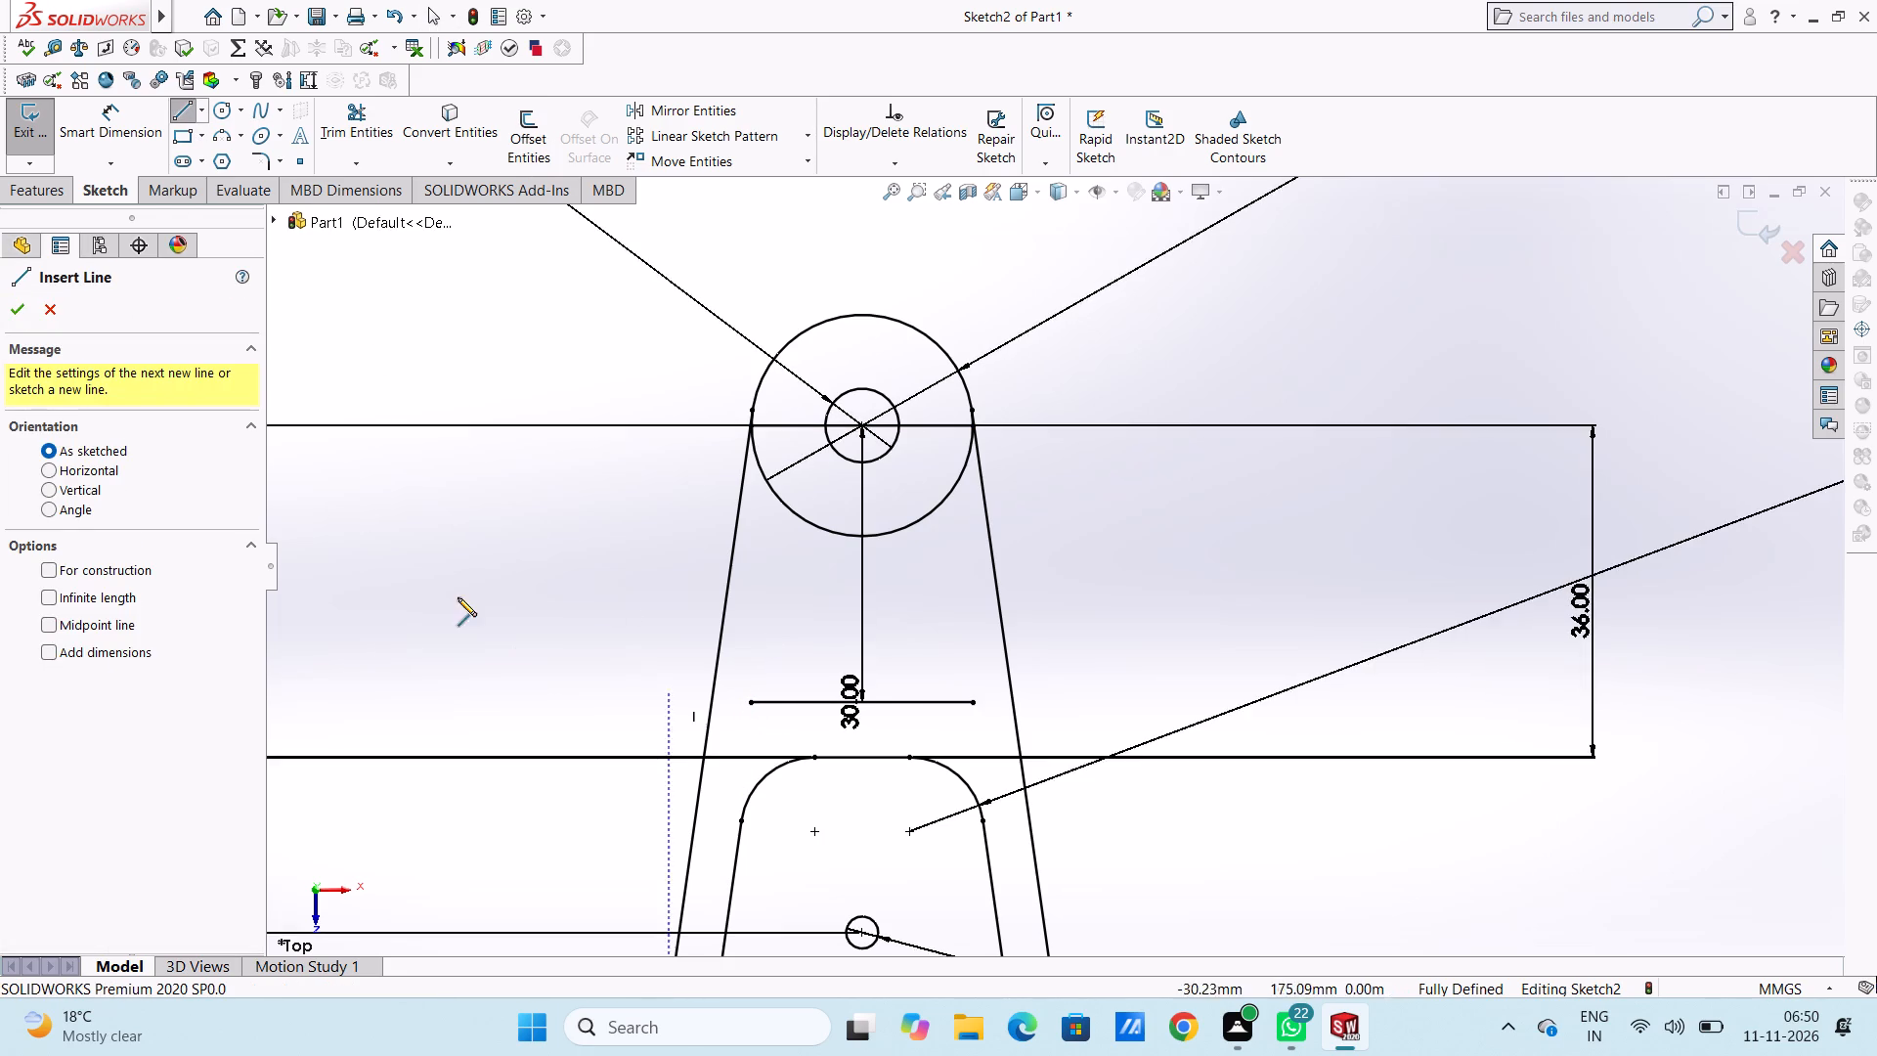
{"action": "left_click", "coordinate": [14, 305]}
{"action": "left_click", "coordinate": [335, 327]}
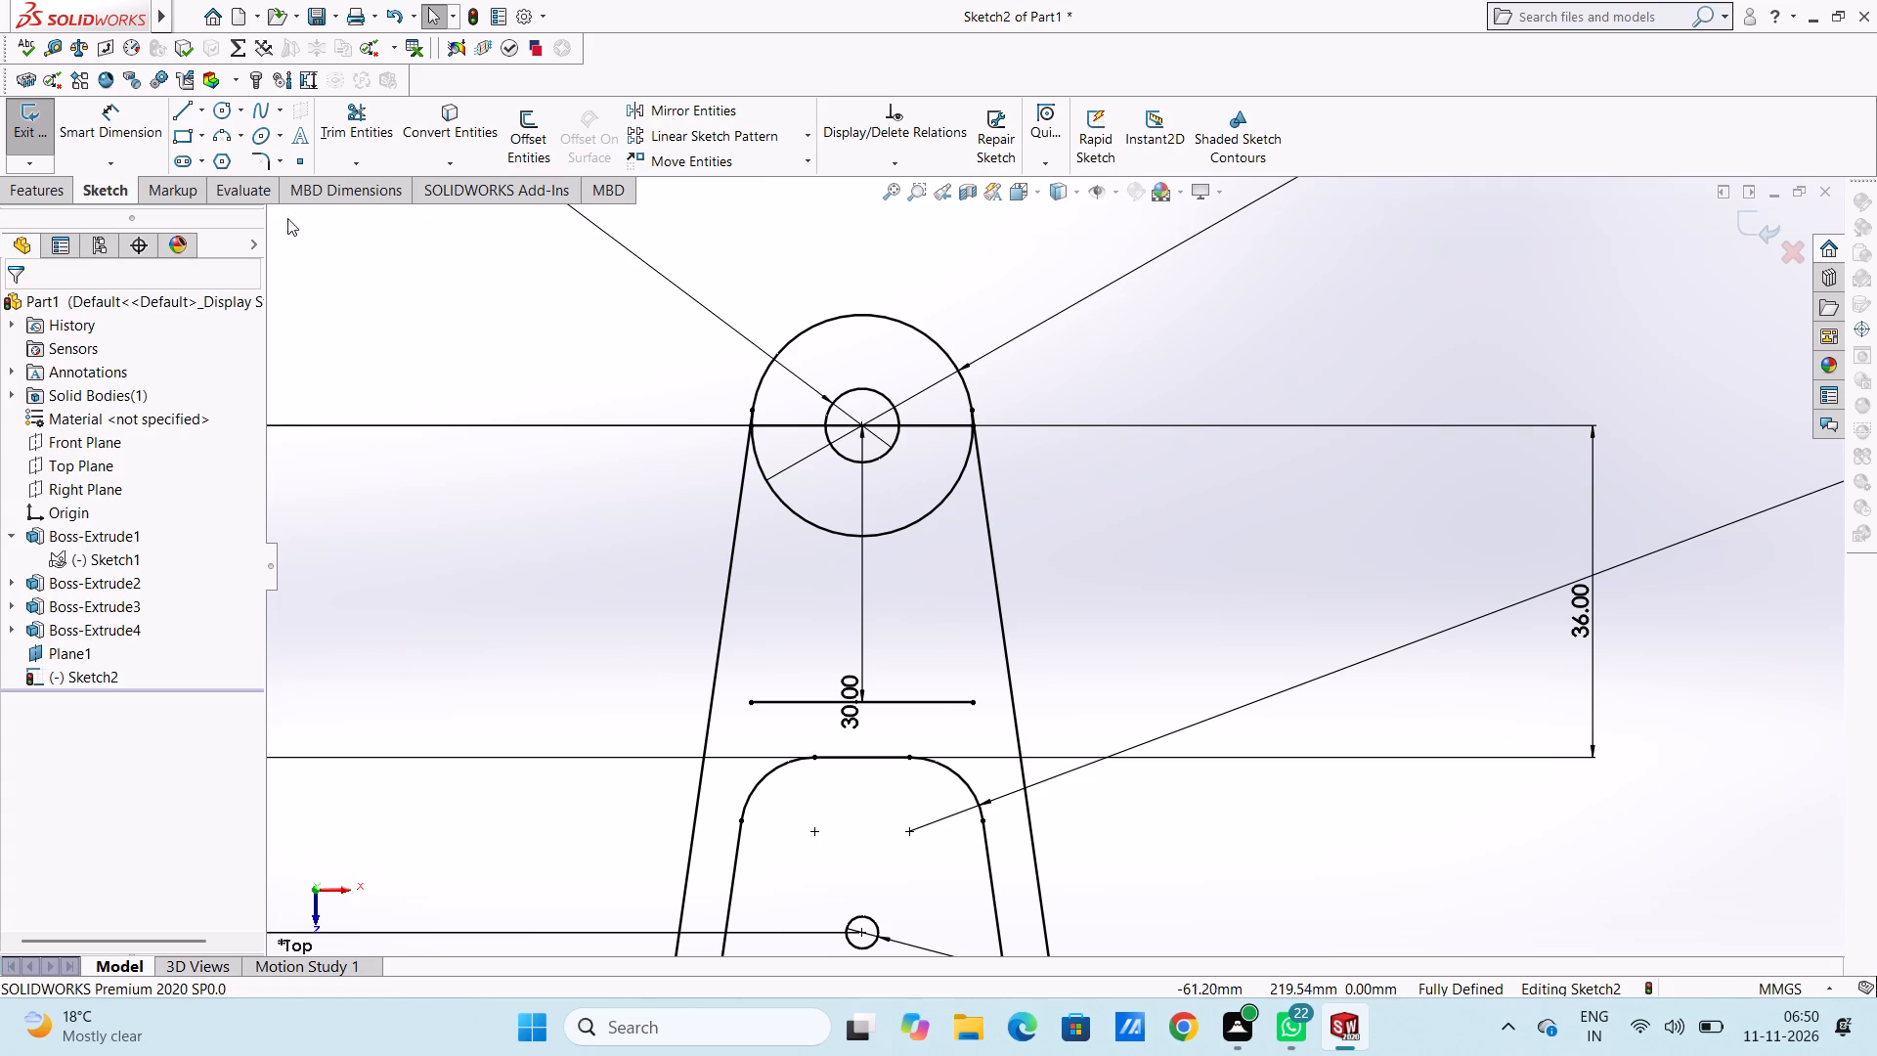
Extend both ends of the offset line to the arm's tapered outer sides.
{"action": "left_click", "coordinate": [361, 165]}
{"action": "left_click", "coordinate": [381, 202]}
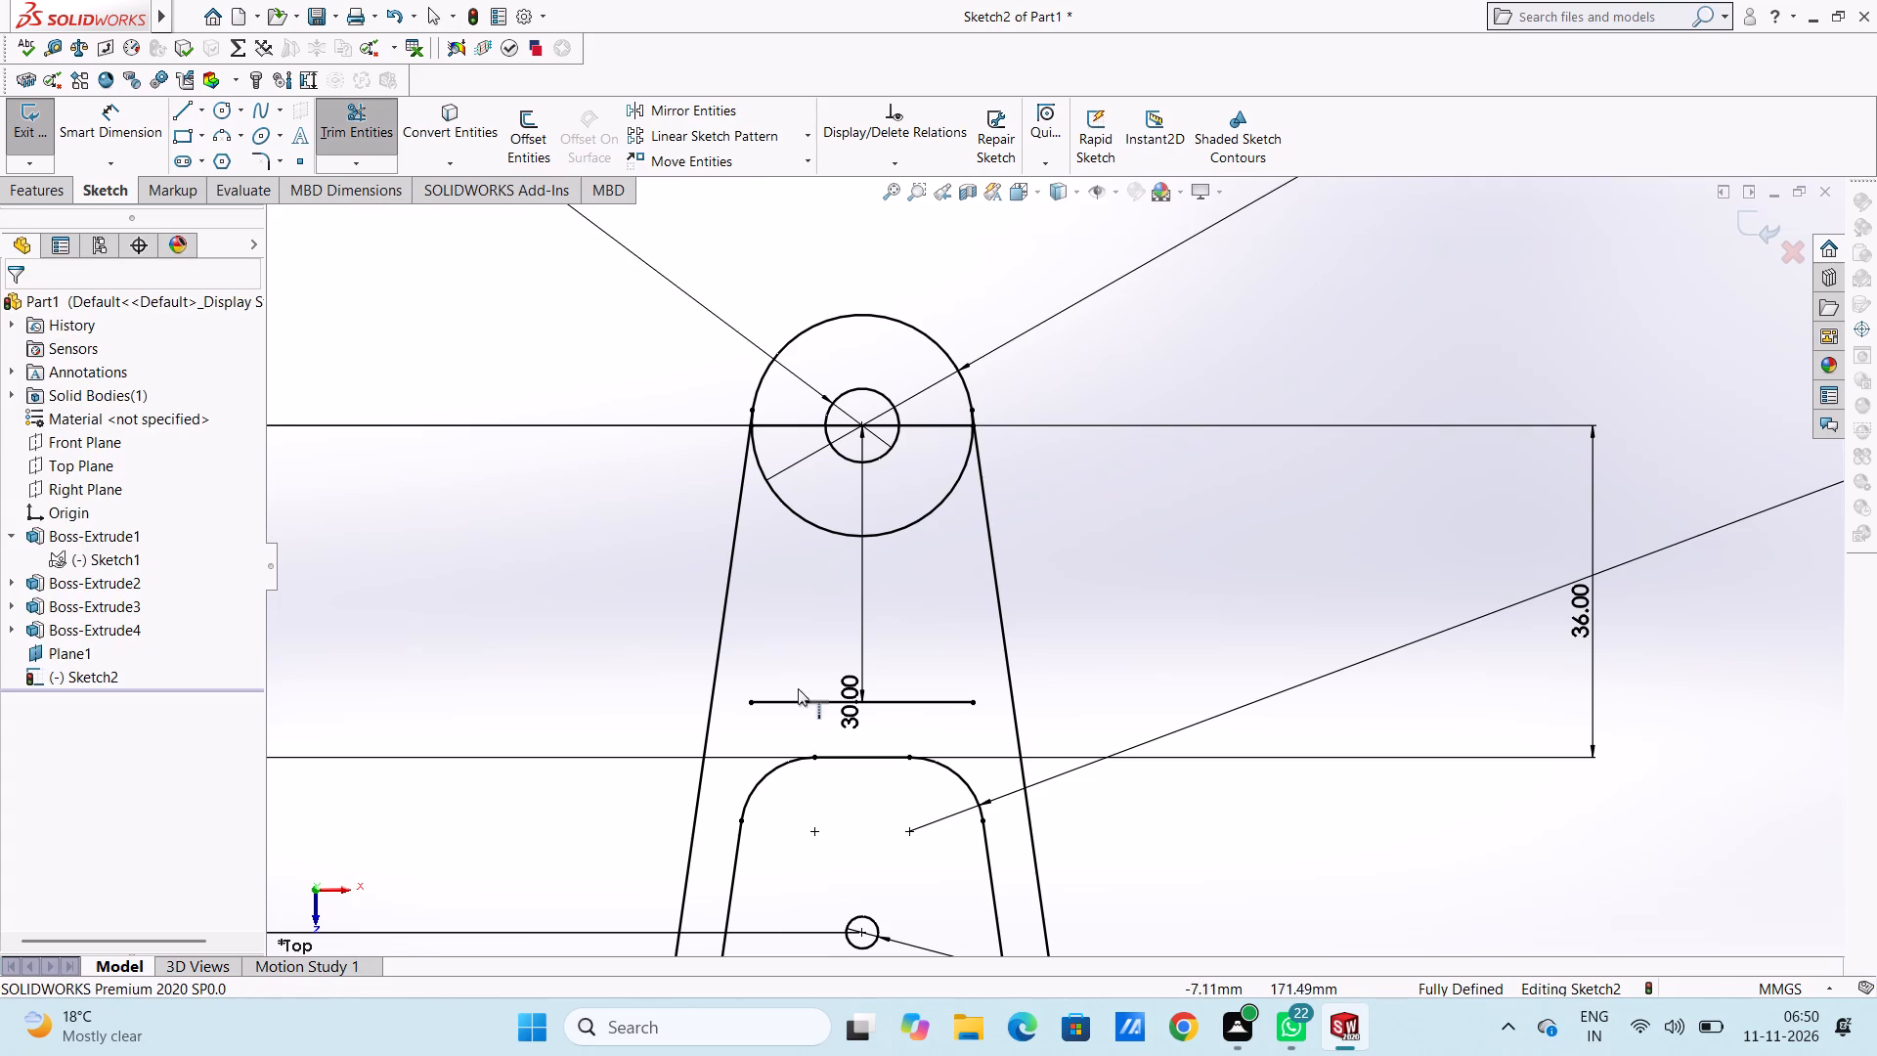
{"action": "left_click", "coordinate": [784, 702]}
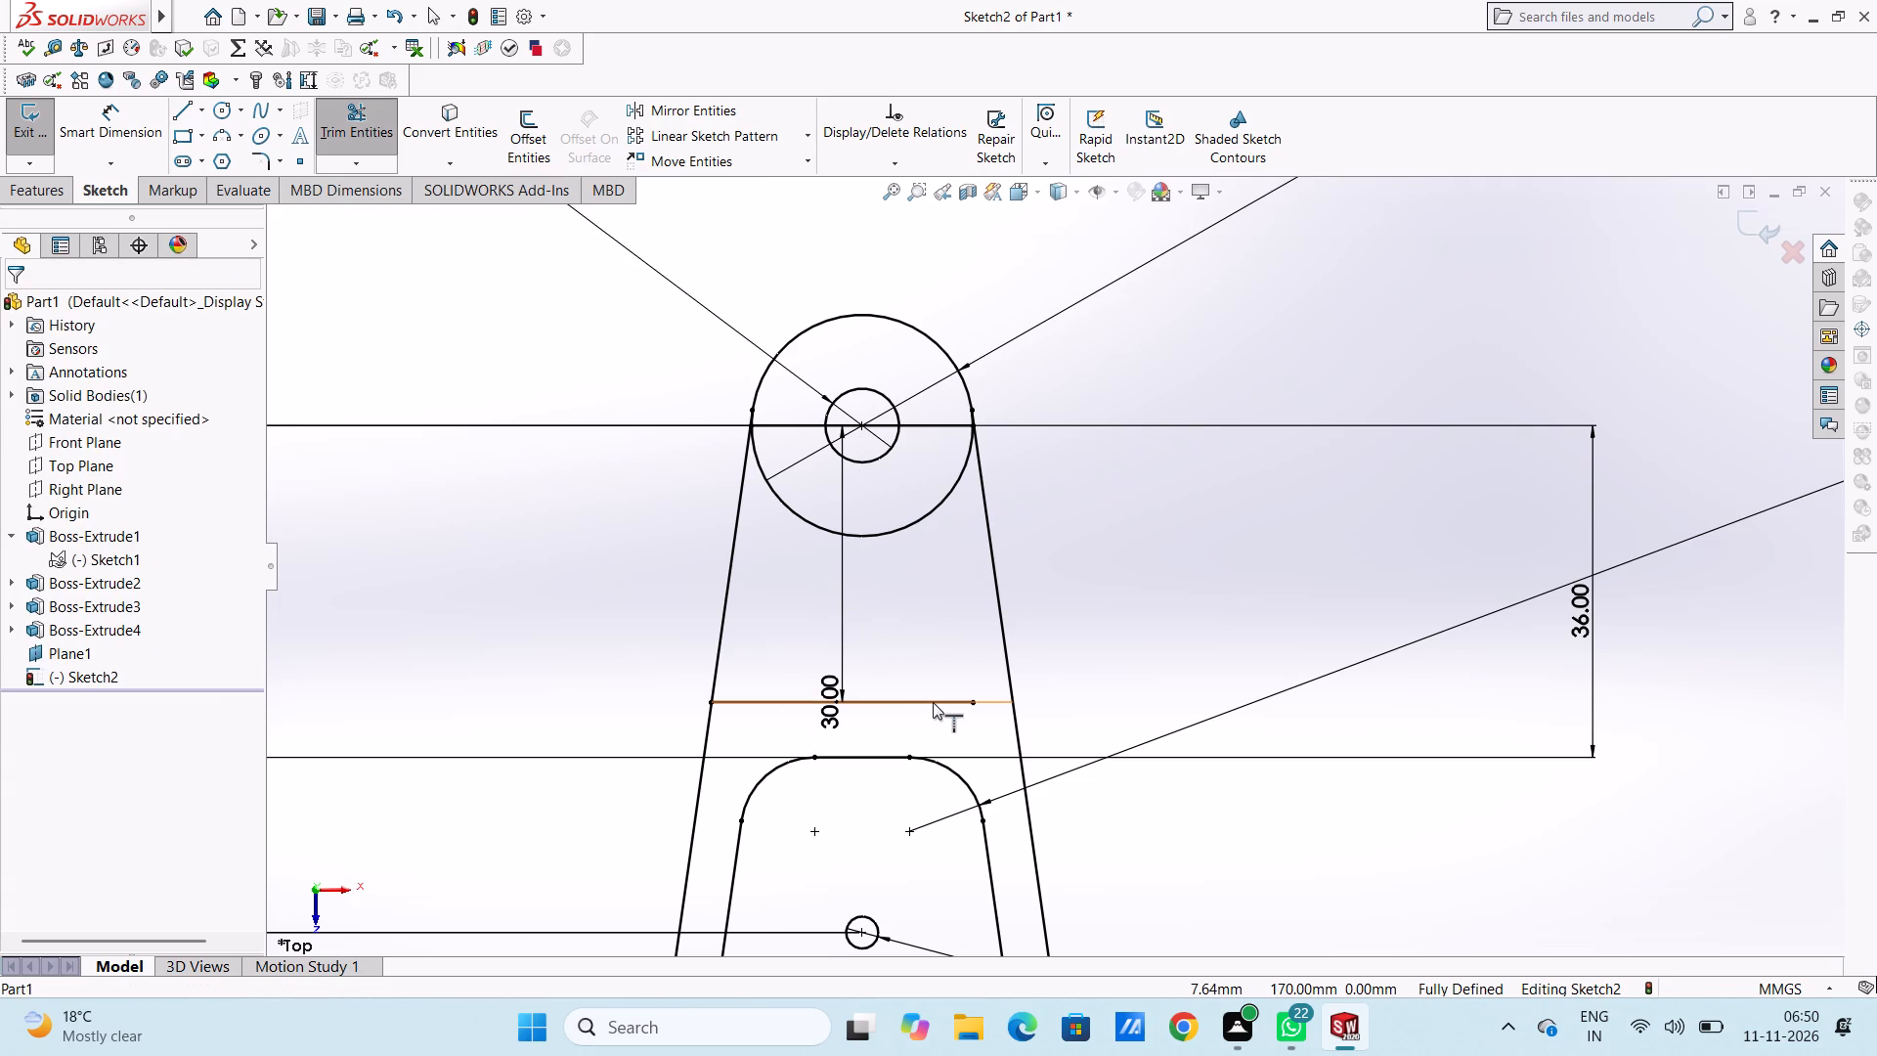
{"action": "left_click", "coordinate": [933, 702]}
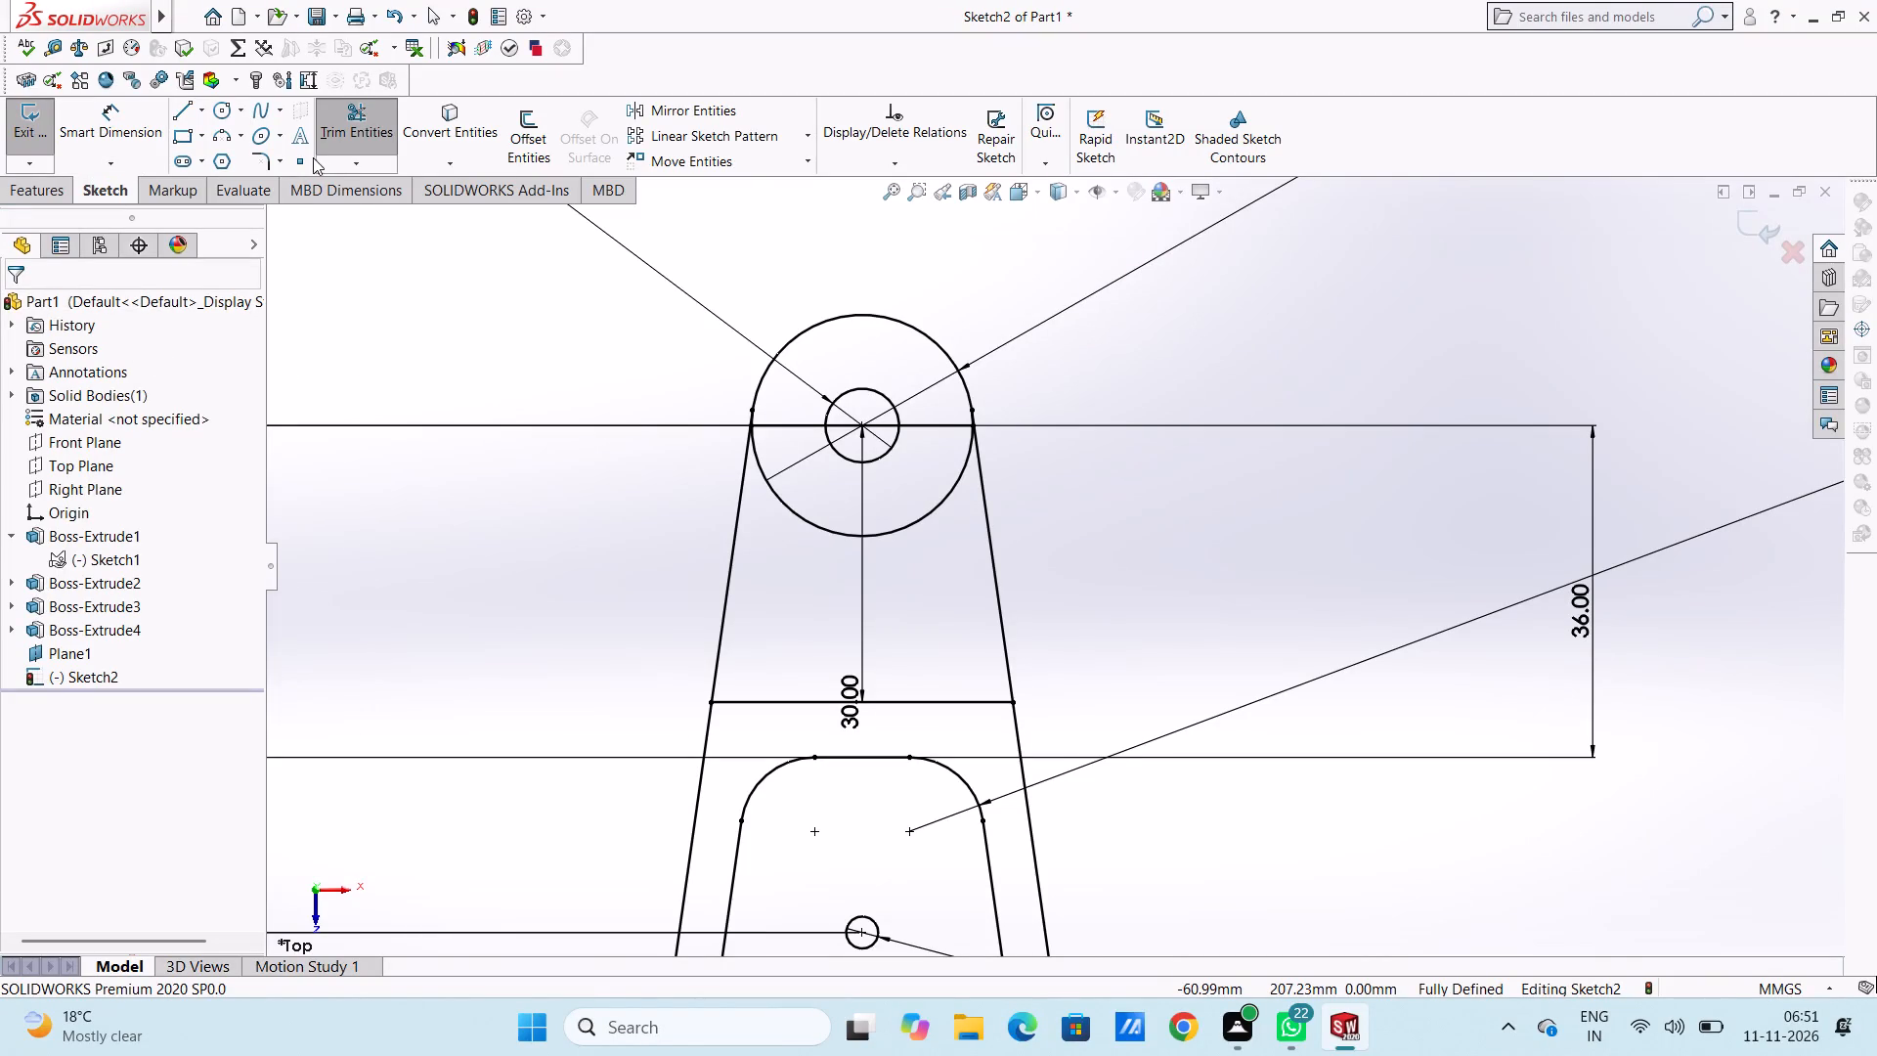
Trim away all segments of the horizontal line inside the 24 mm circle, using Trim to closest.
{"action": "left_click", "coordinate": [355, 137]}
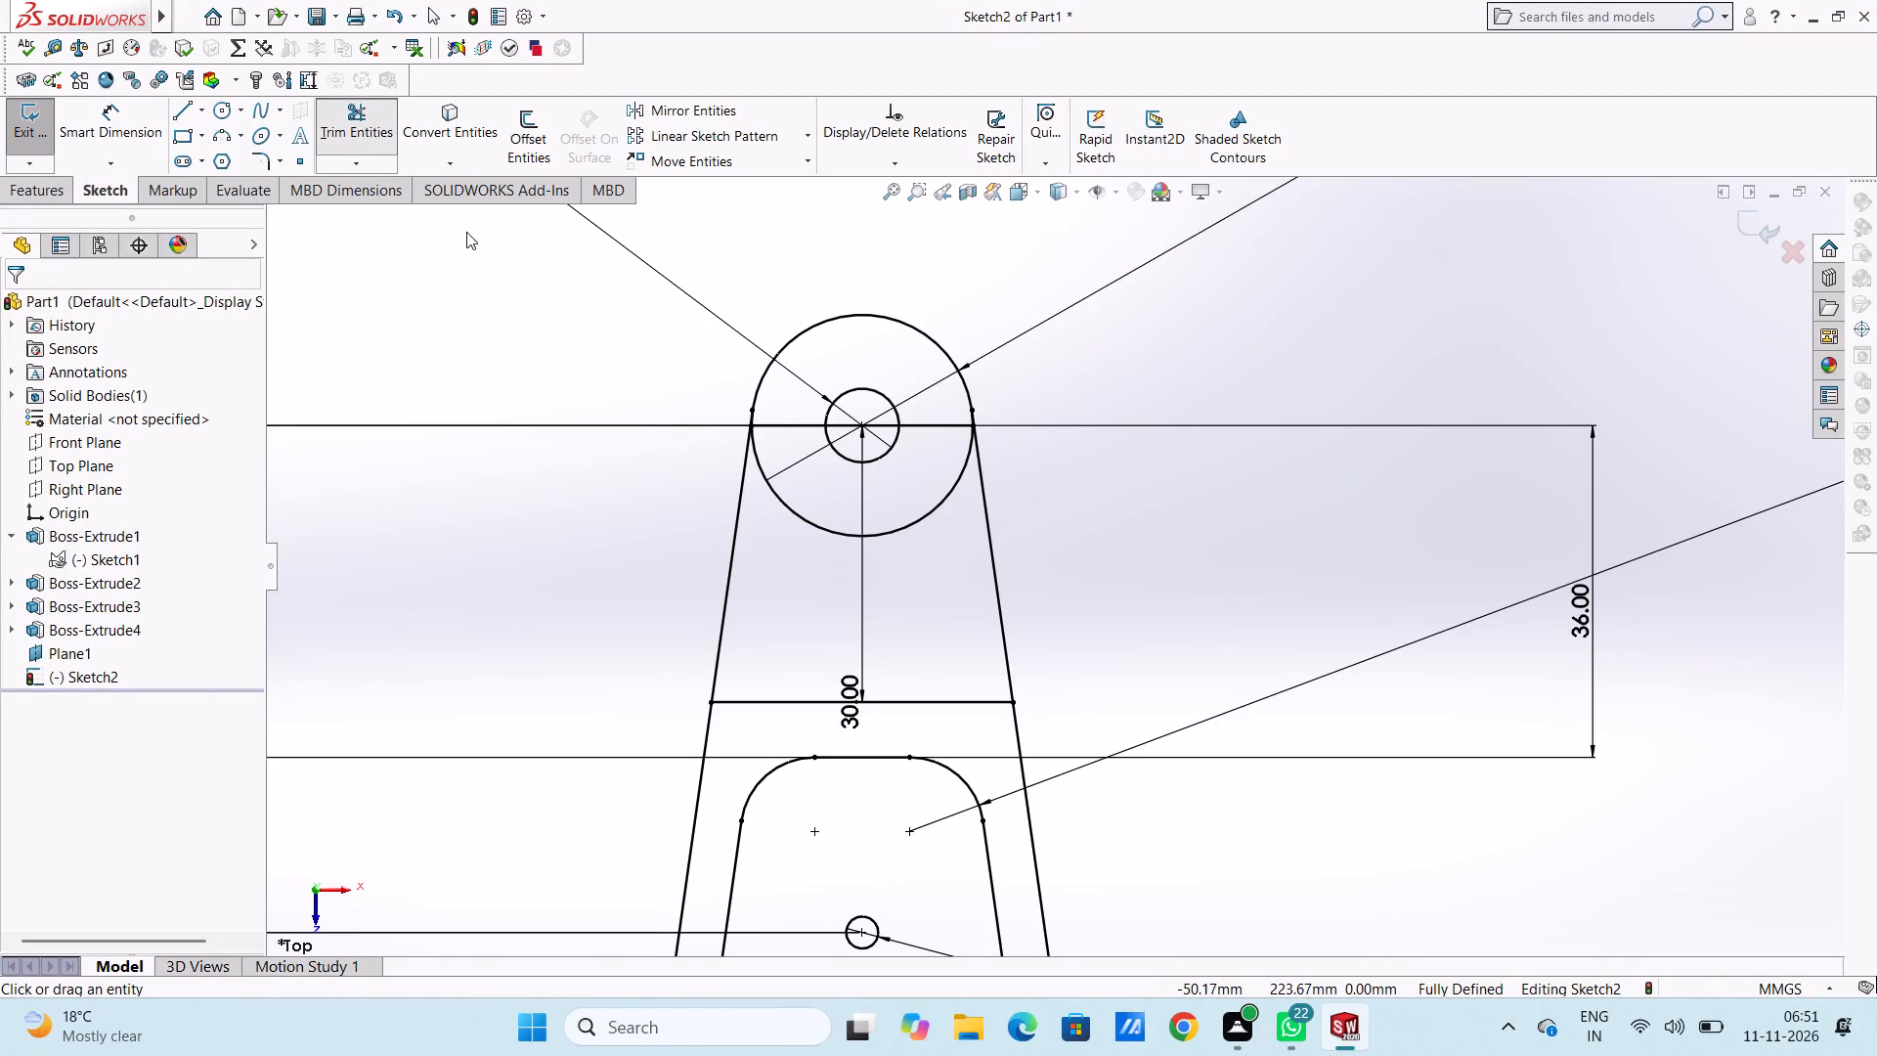
{"action": "left_click", "coordinate": [790, 427]}
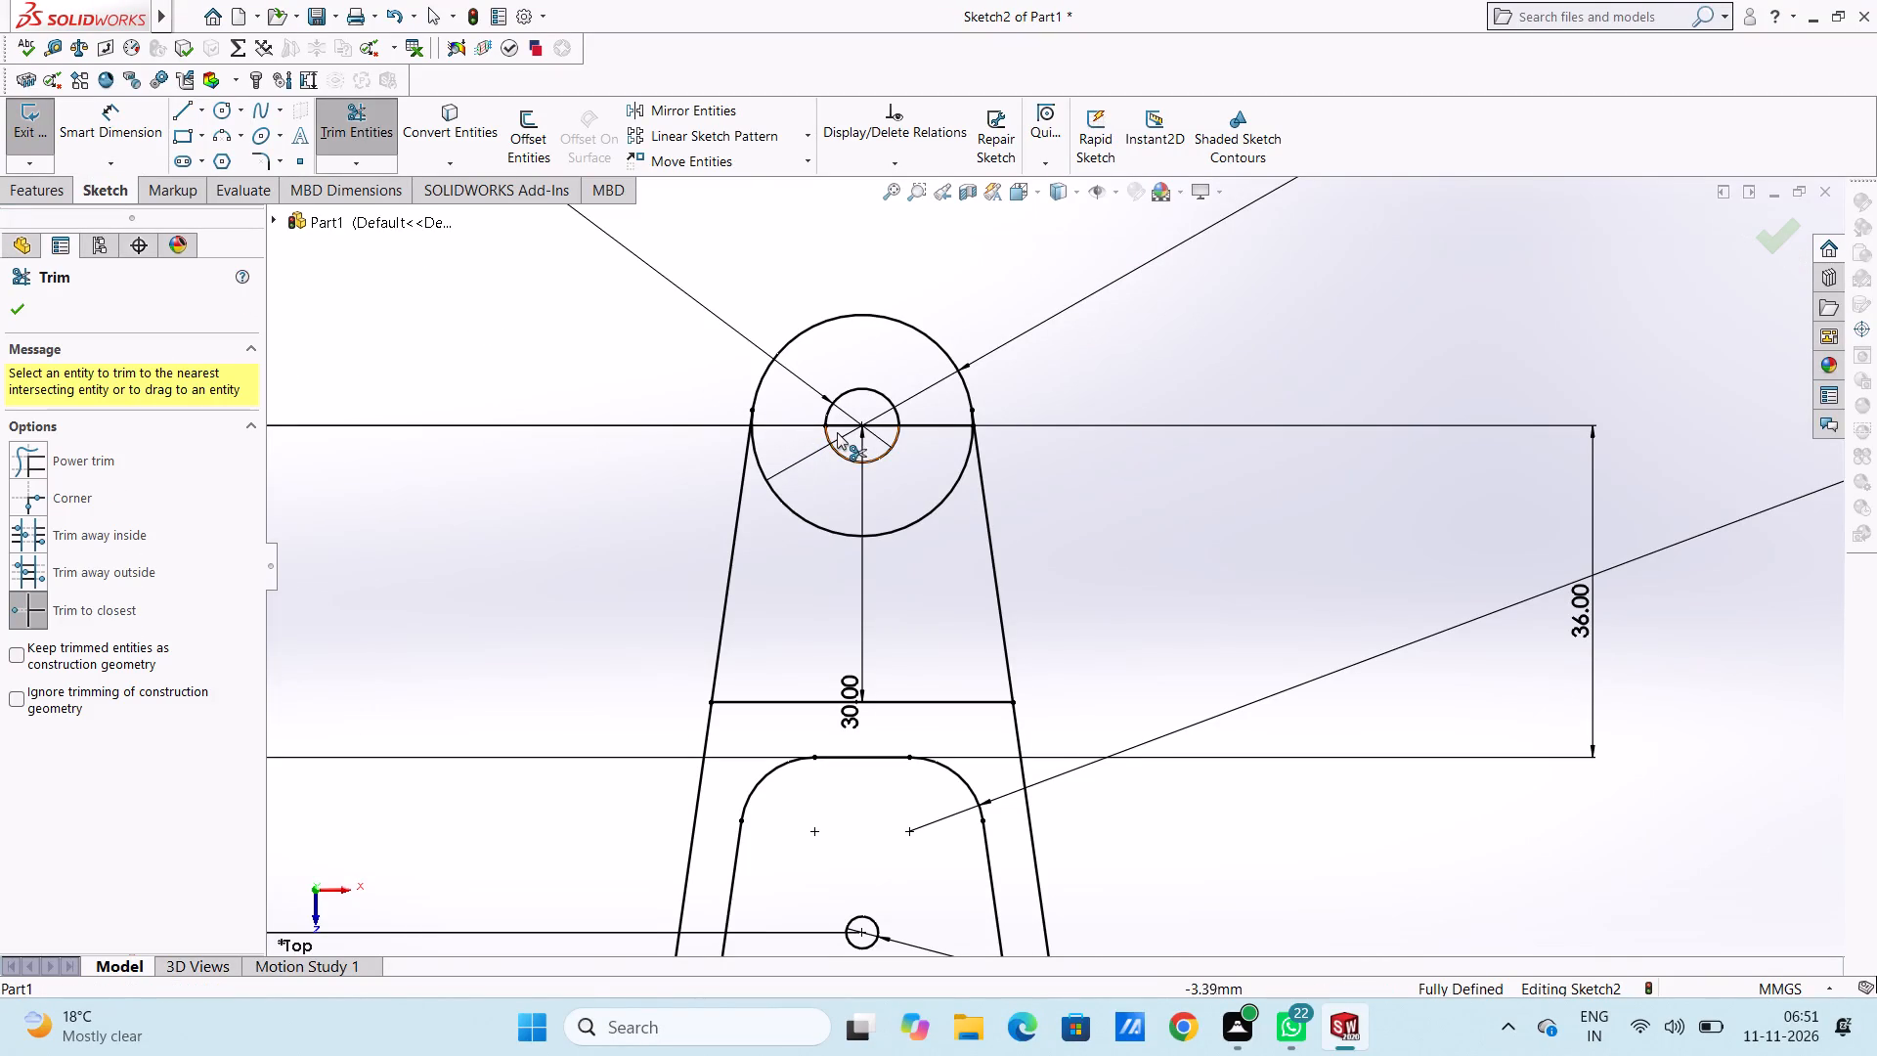
{"action": "left_click", "coordinate": [845, 427]}
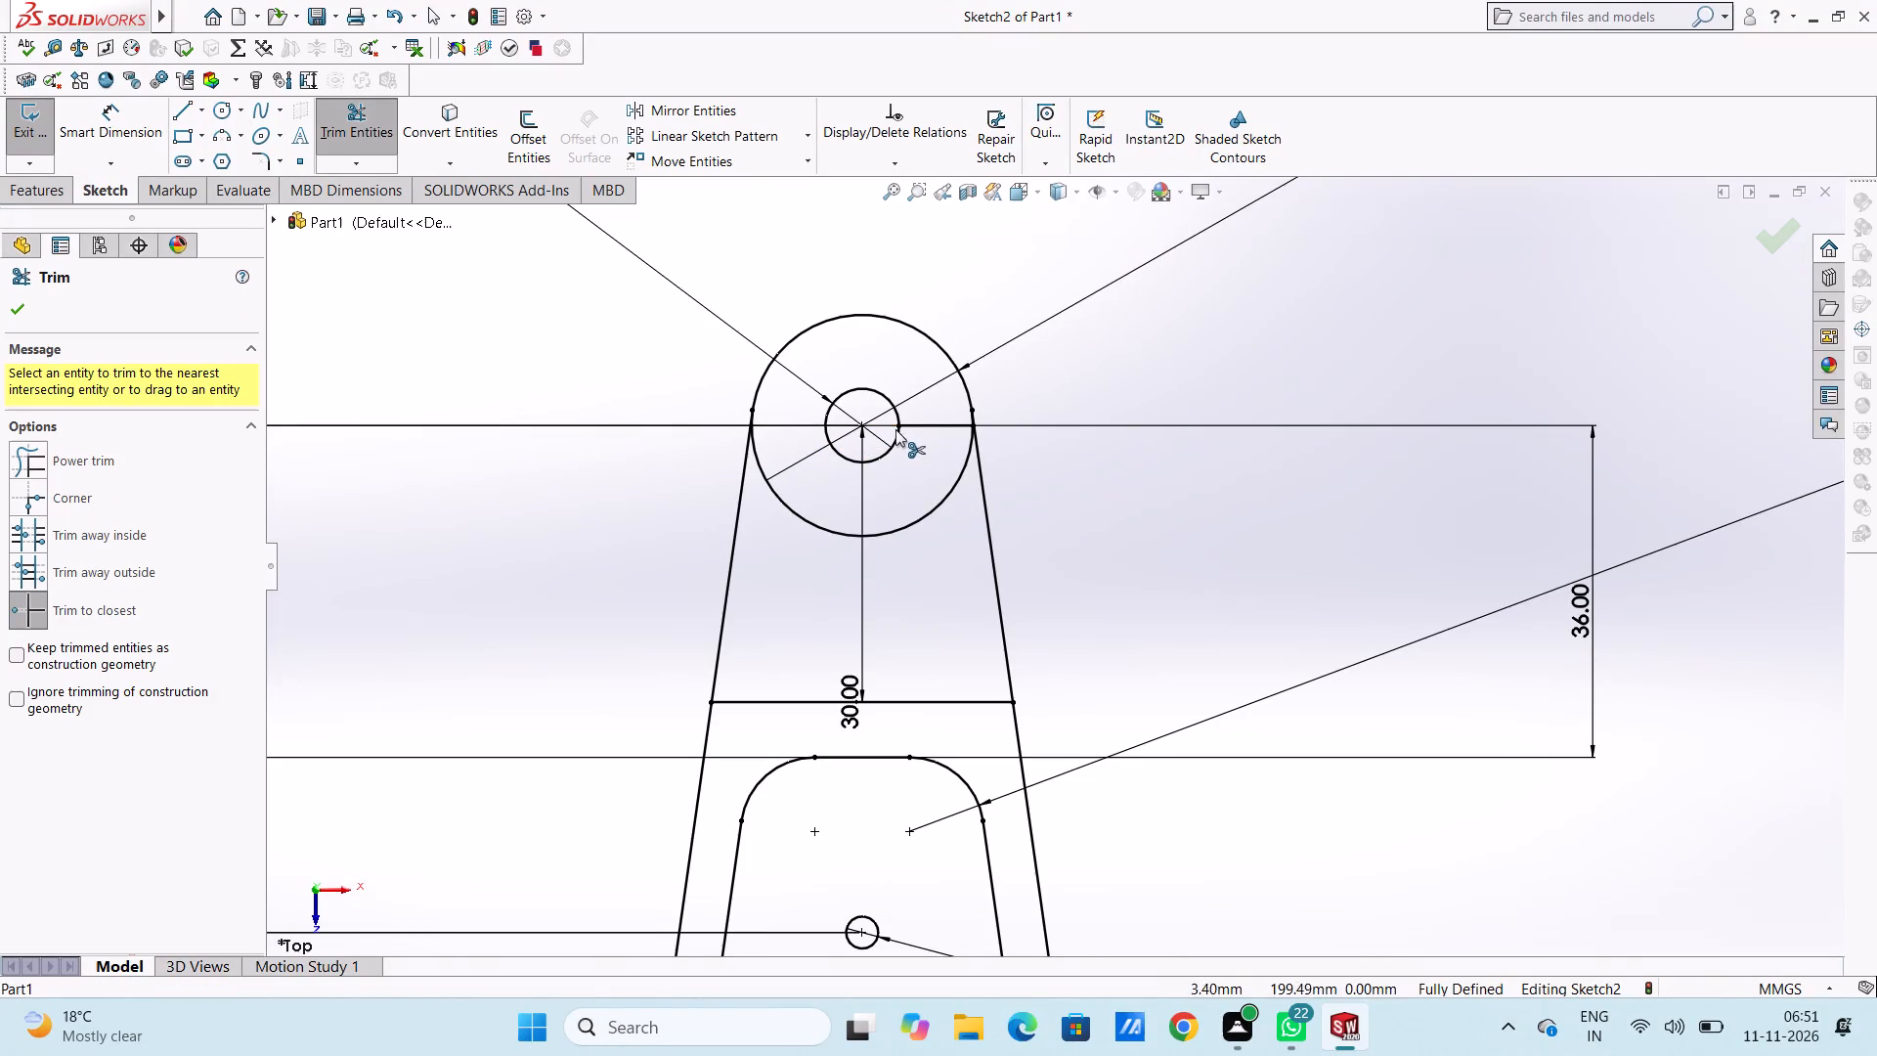
{"action": "left_click", "coordinate": [917, 421]}
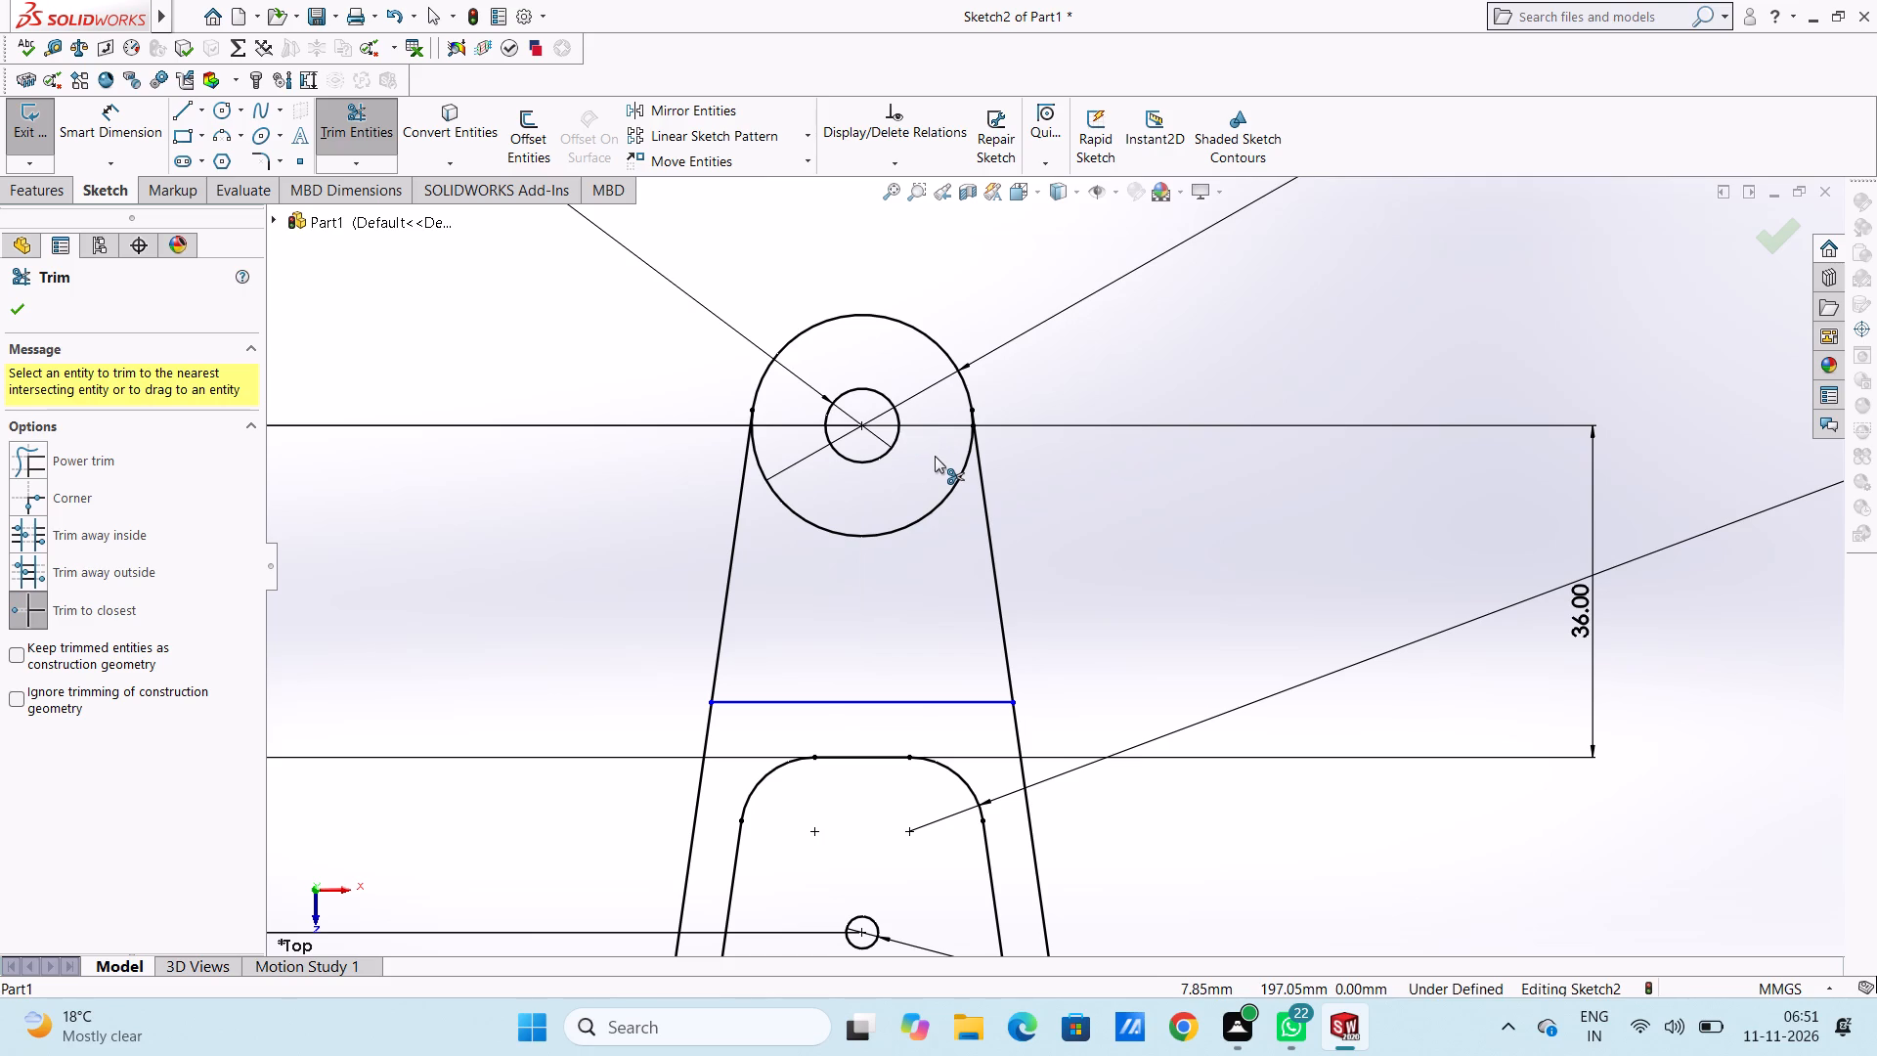
{"action": "scroll", "coordinate": [981, 451], "scroll_direction": "down", "scroll_amount": 10}
{"action": "scroll", "coordinate": [1108, 465], "scroll_direction": "up", "scroll_amount": 4}
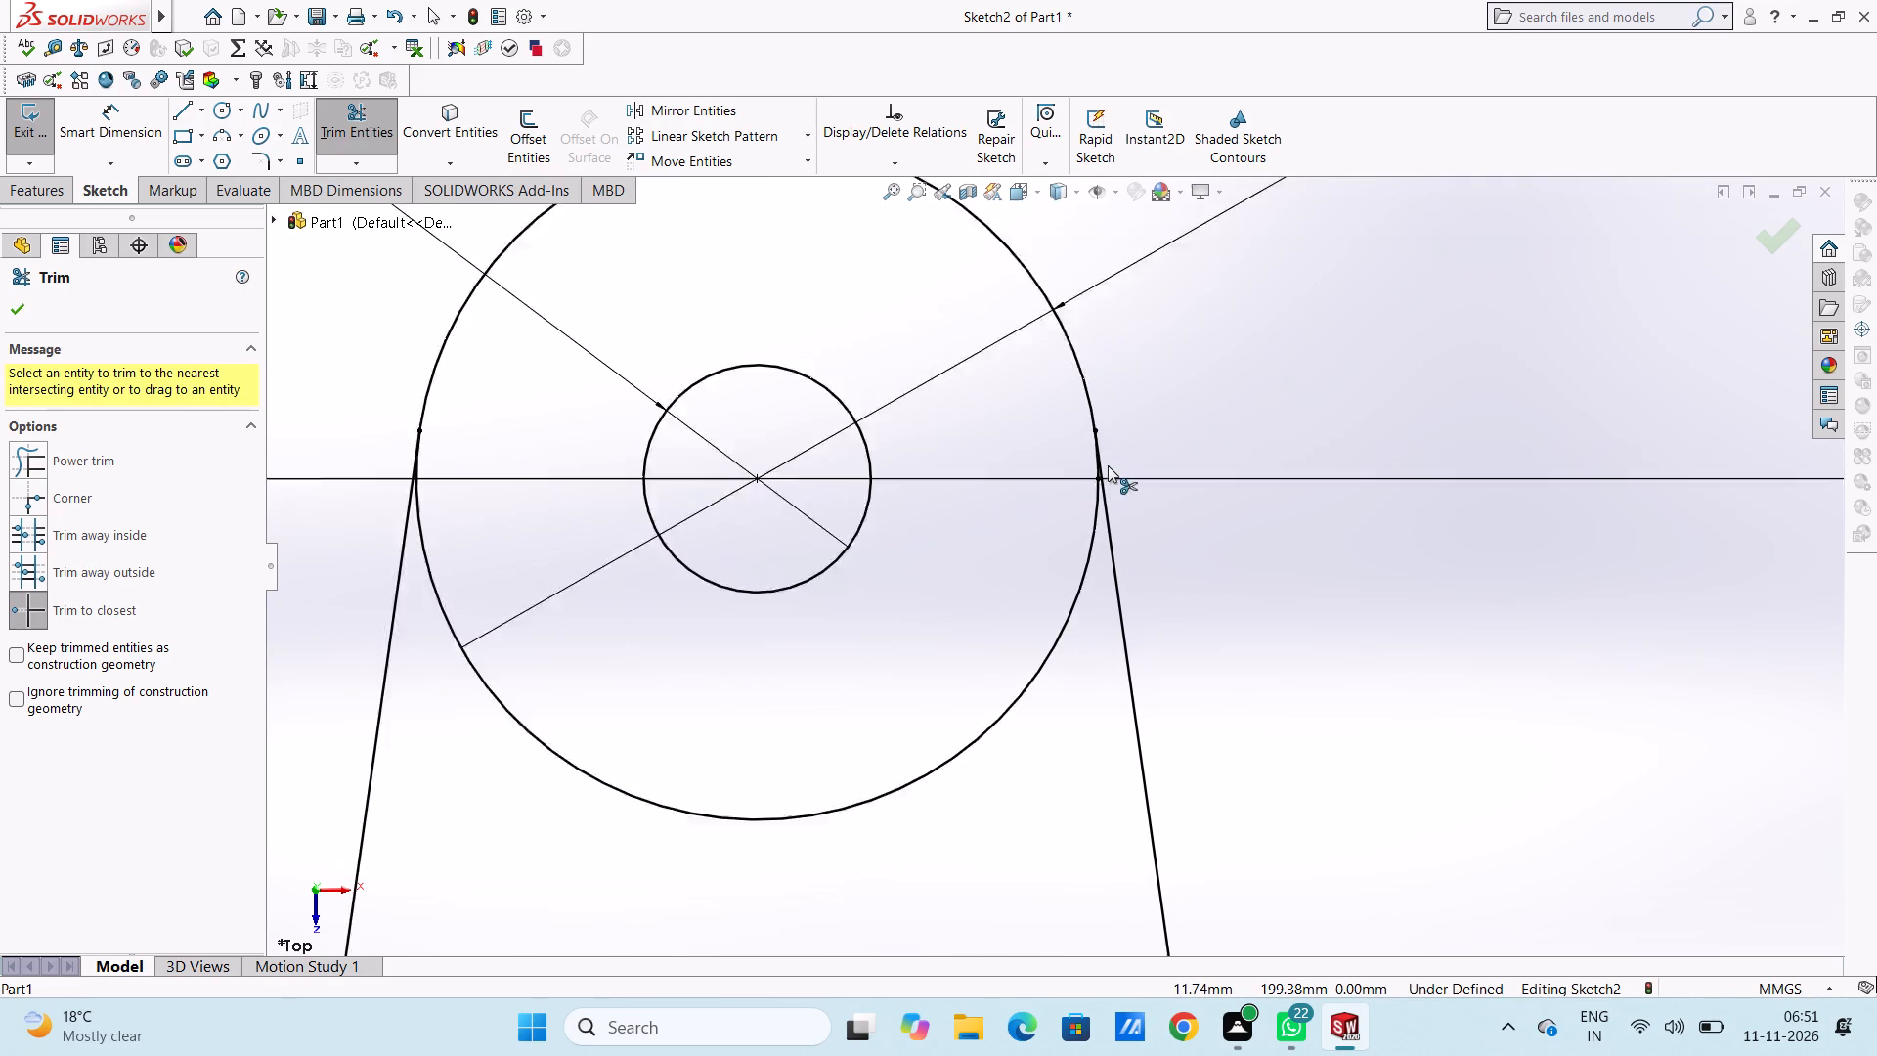
{"action": "scroll", "coordinate": [1108, 465], "scroll_direction": "up", "scroll_amount": 16}
{"action": "scroll", "coordinate": [1059, 630], "scroll_direction": "up", "scroll_amount": 3}
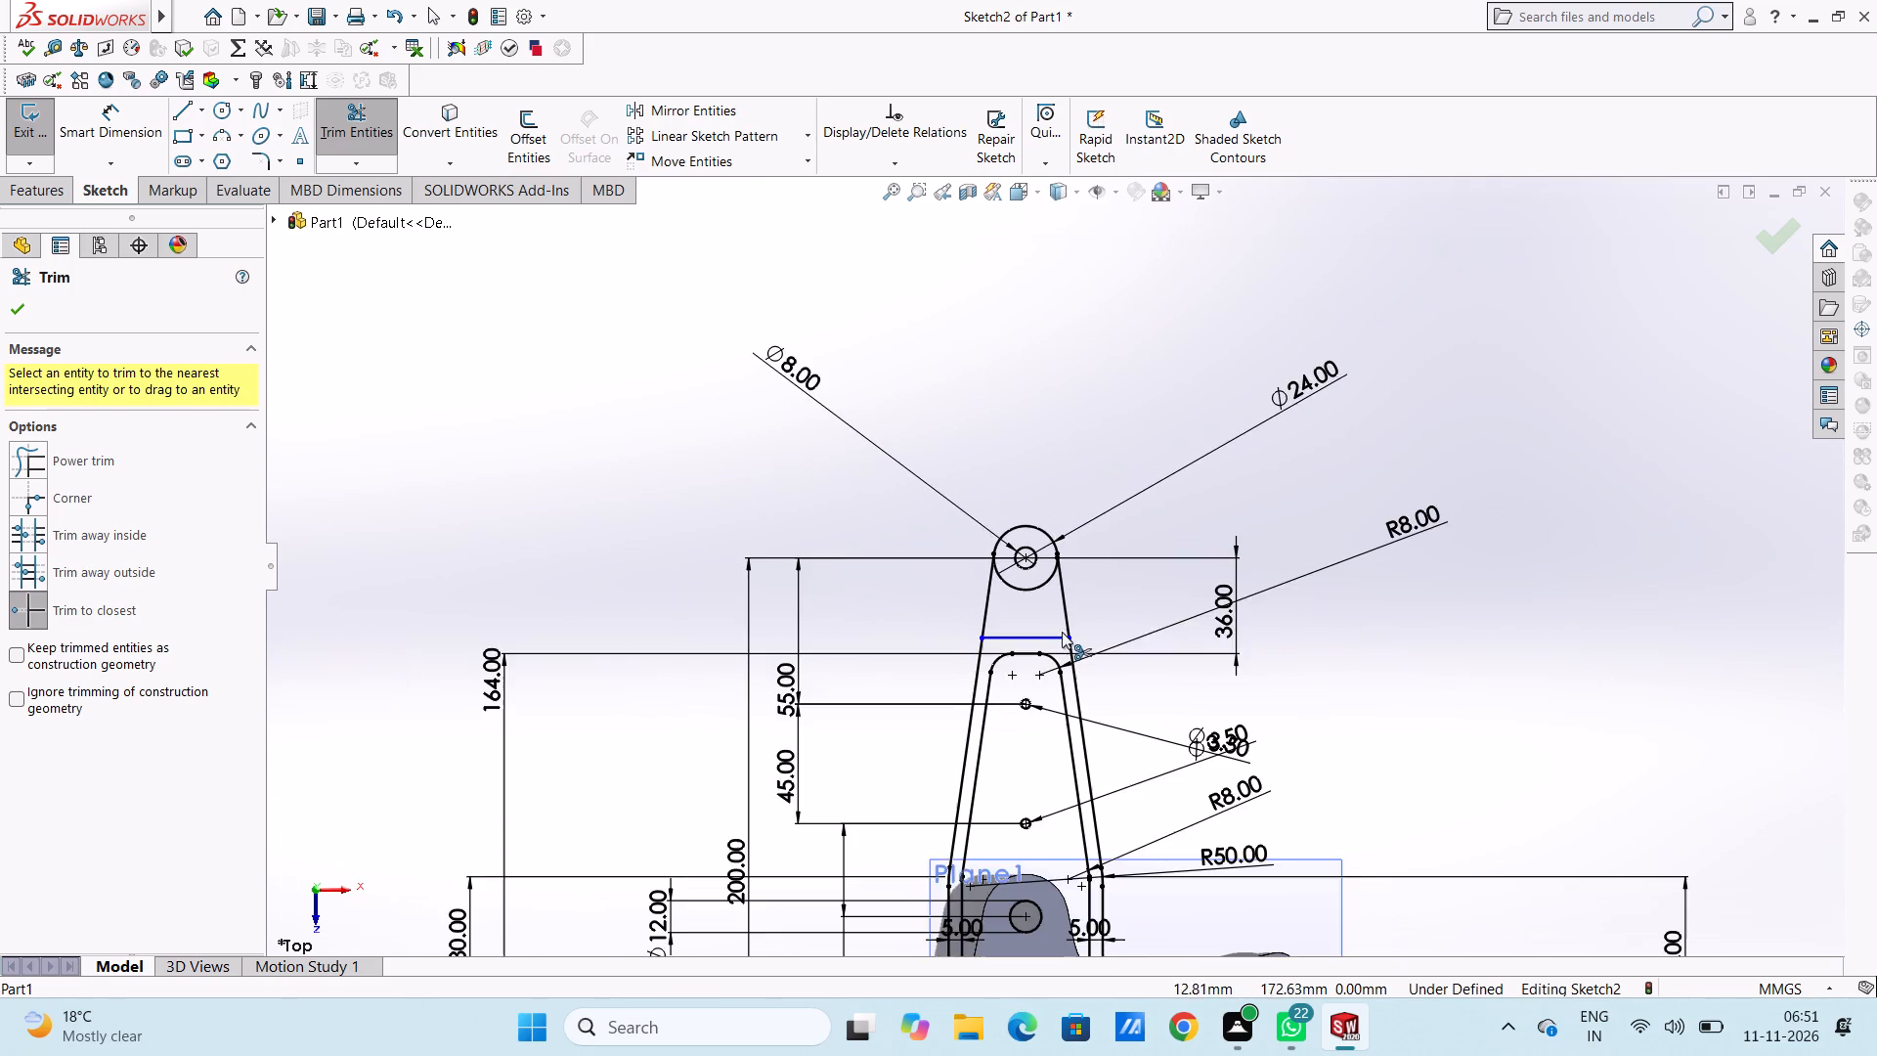
{"action": "scroll", "coordinate": [1209, 634], "scroll_direction": "down", "scroll_amount": 3}
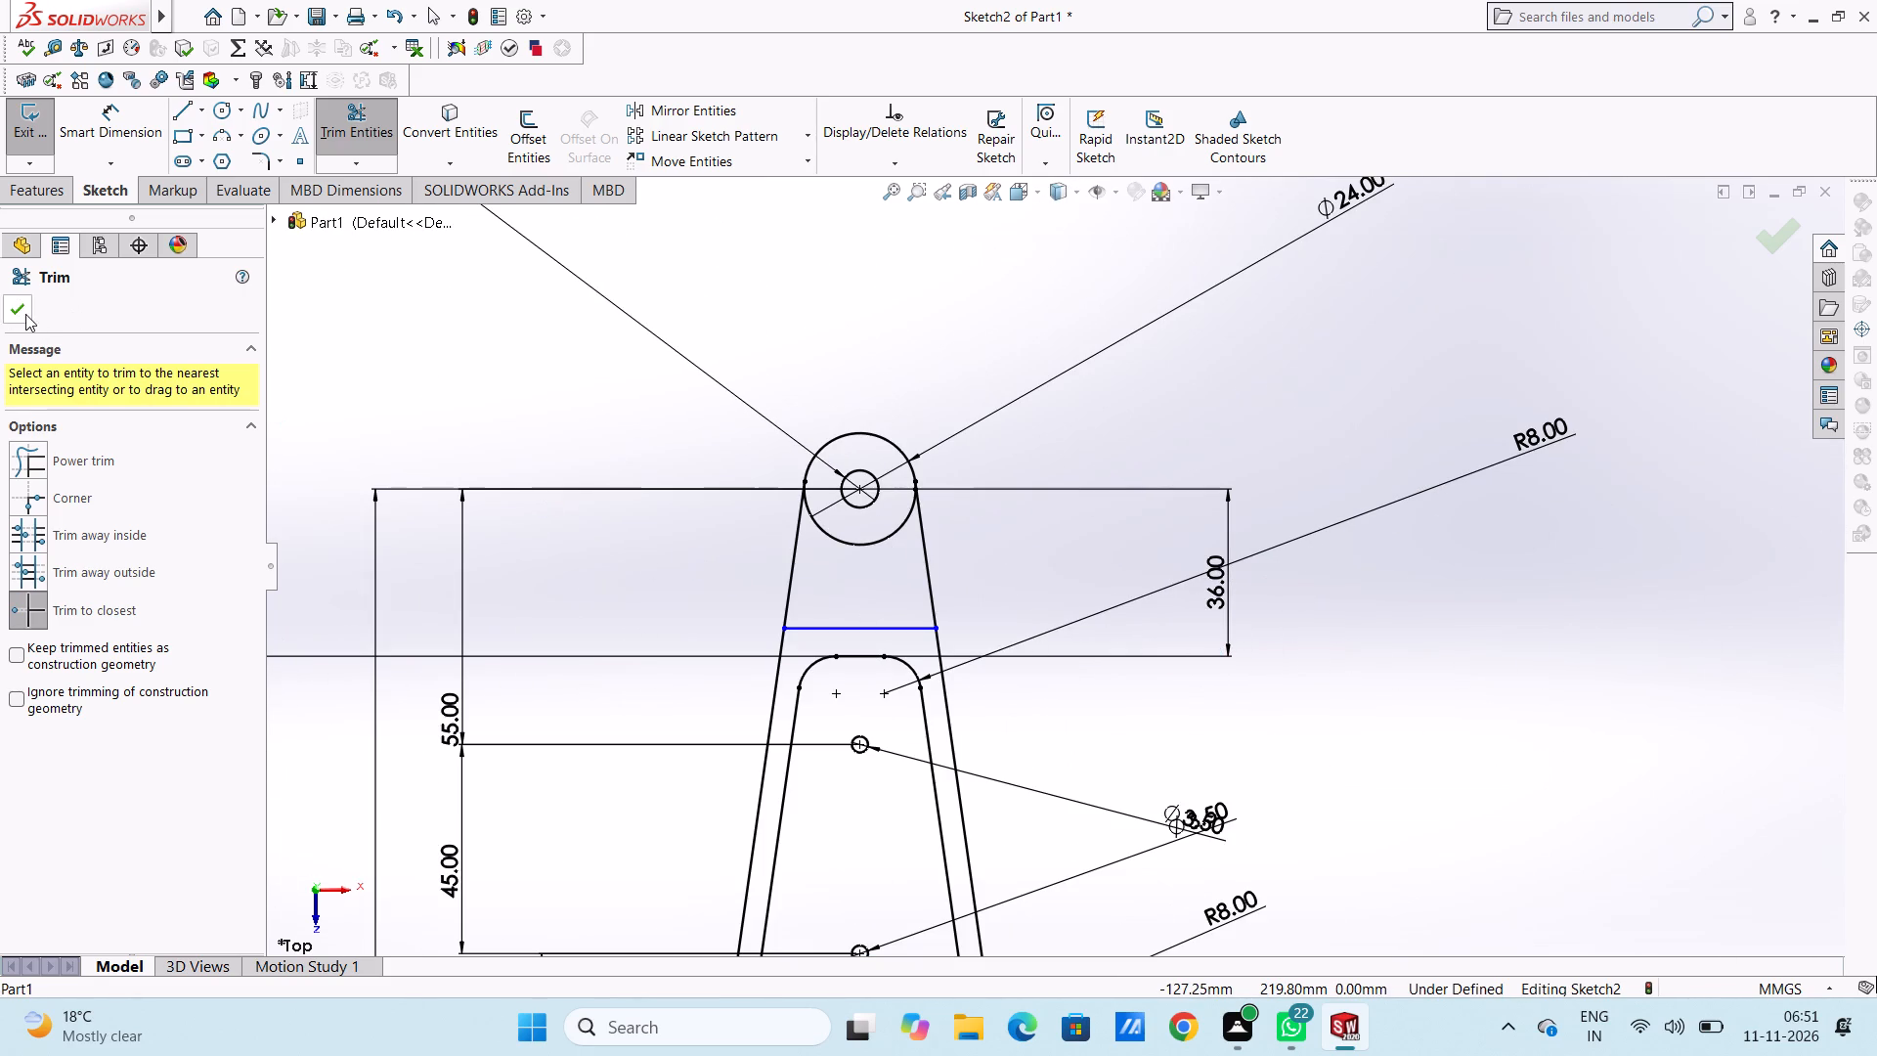
{"action": "left_click", "coordinate": [22, 313]}
{"action": "left_click", "coordinate": [529, 374]}
Dimension the distance from the 24 mm circle's centre to the horizontal line above the cutout.
{"action": "left_click", "coordinate": [124, 119]}
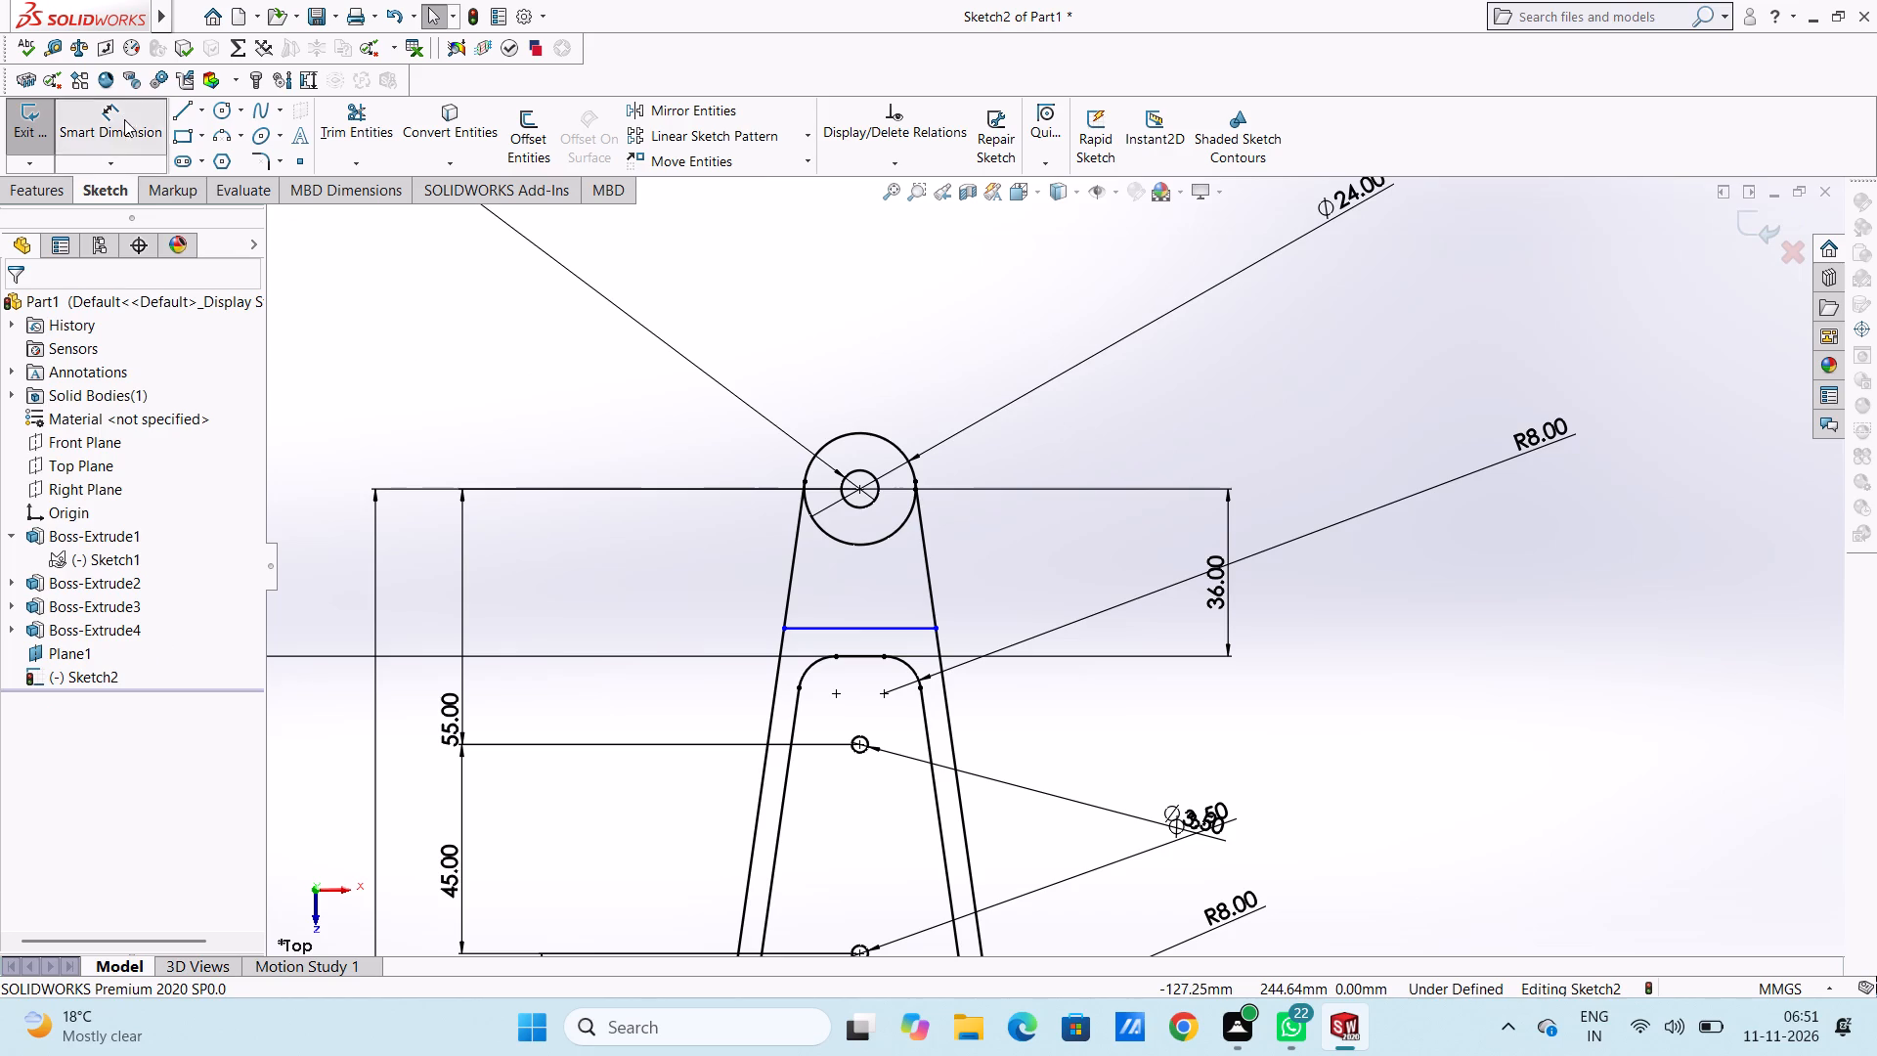
{"action": "left_click", "coordinate": [859, 492]}
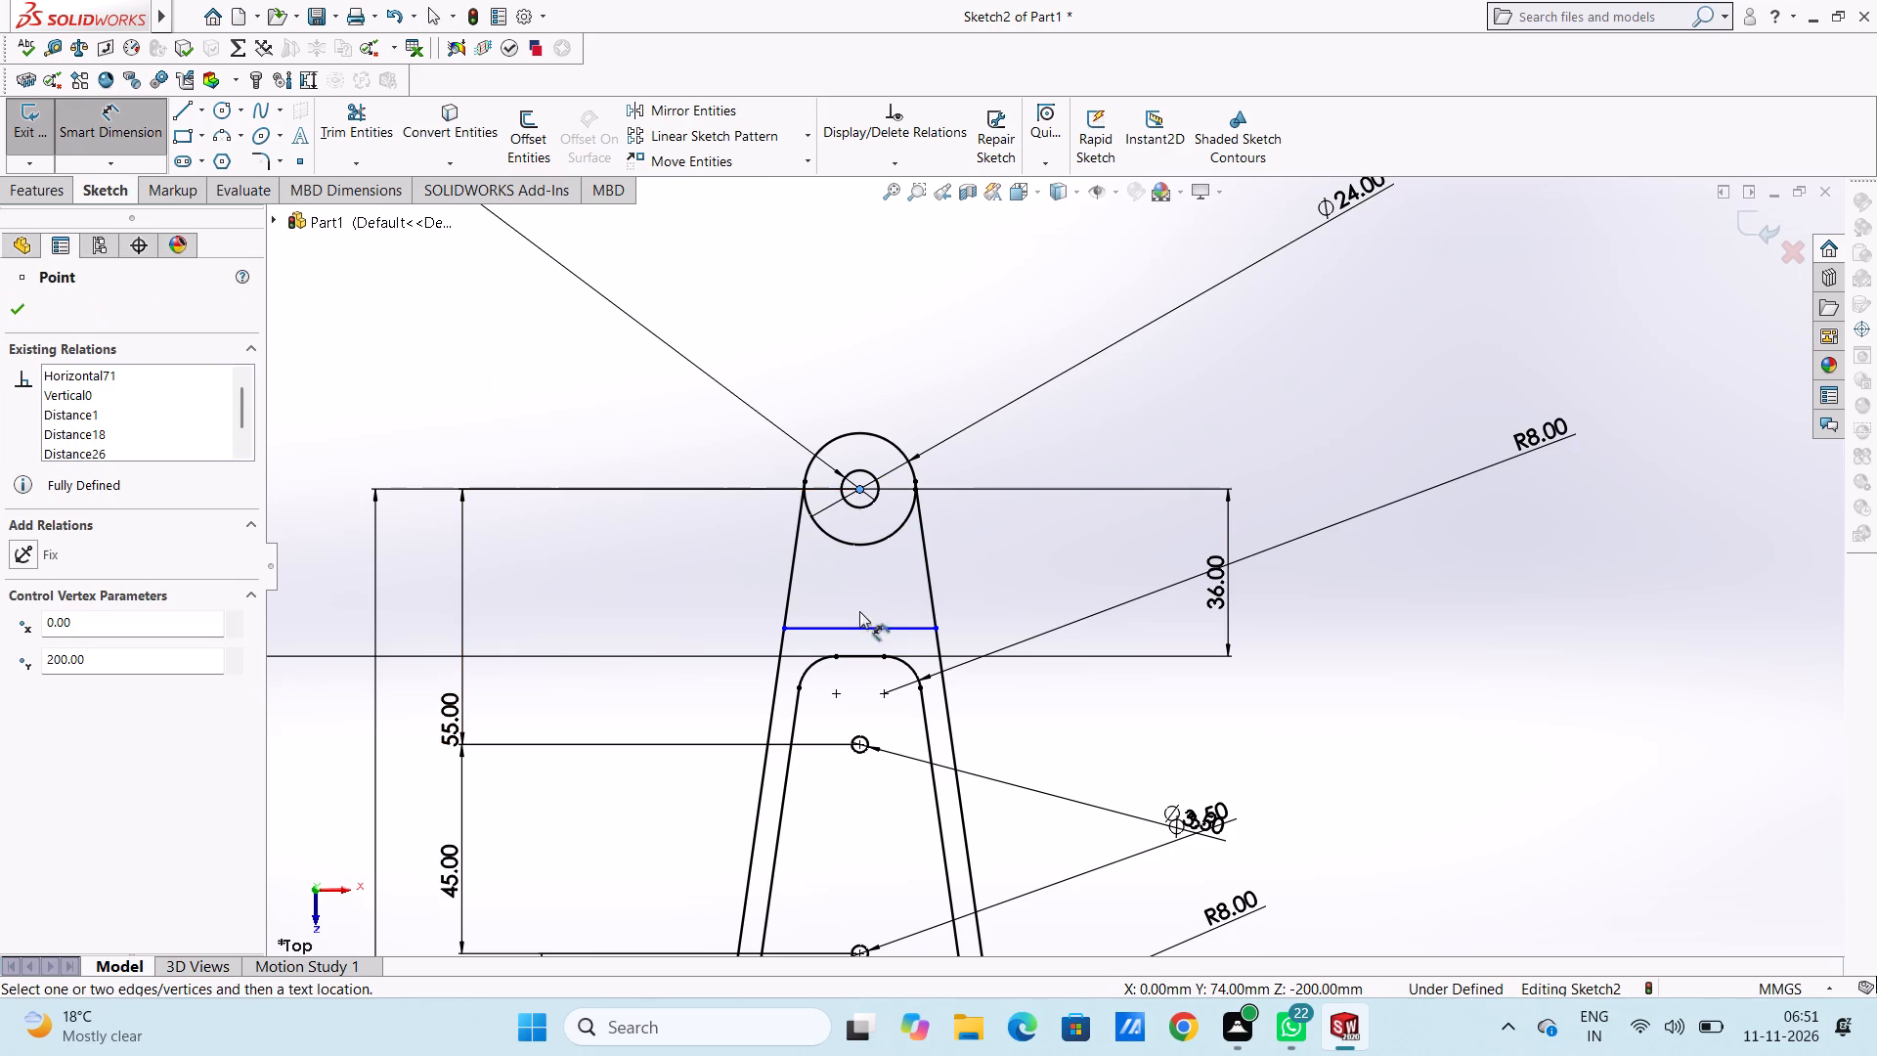
{"action": "left_click", "coordinate": [867, 629]}
{"action": "left_click", "coordinate": [1146, 548]}
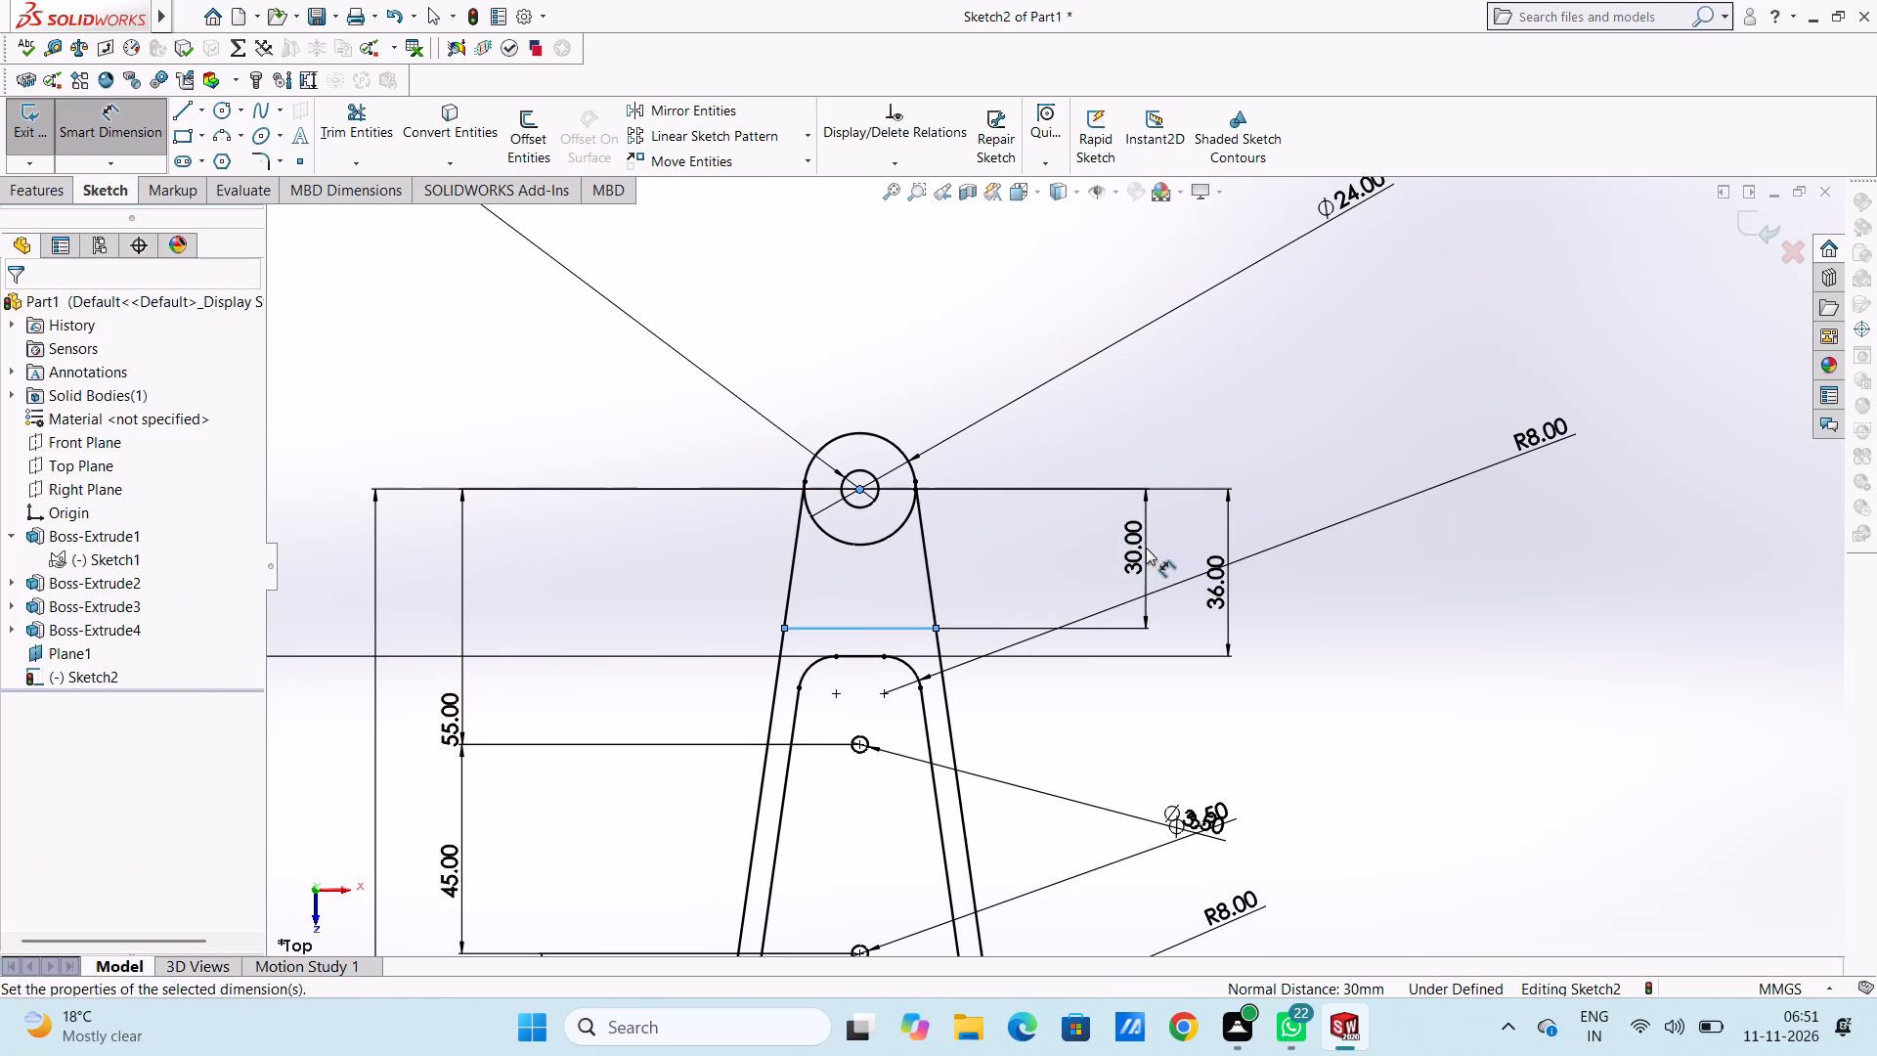
{"action": "left_click", "coordinate": [1067, 516]}
{"action": "left_click", "coordinate": [1028, 518]}
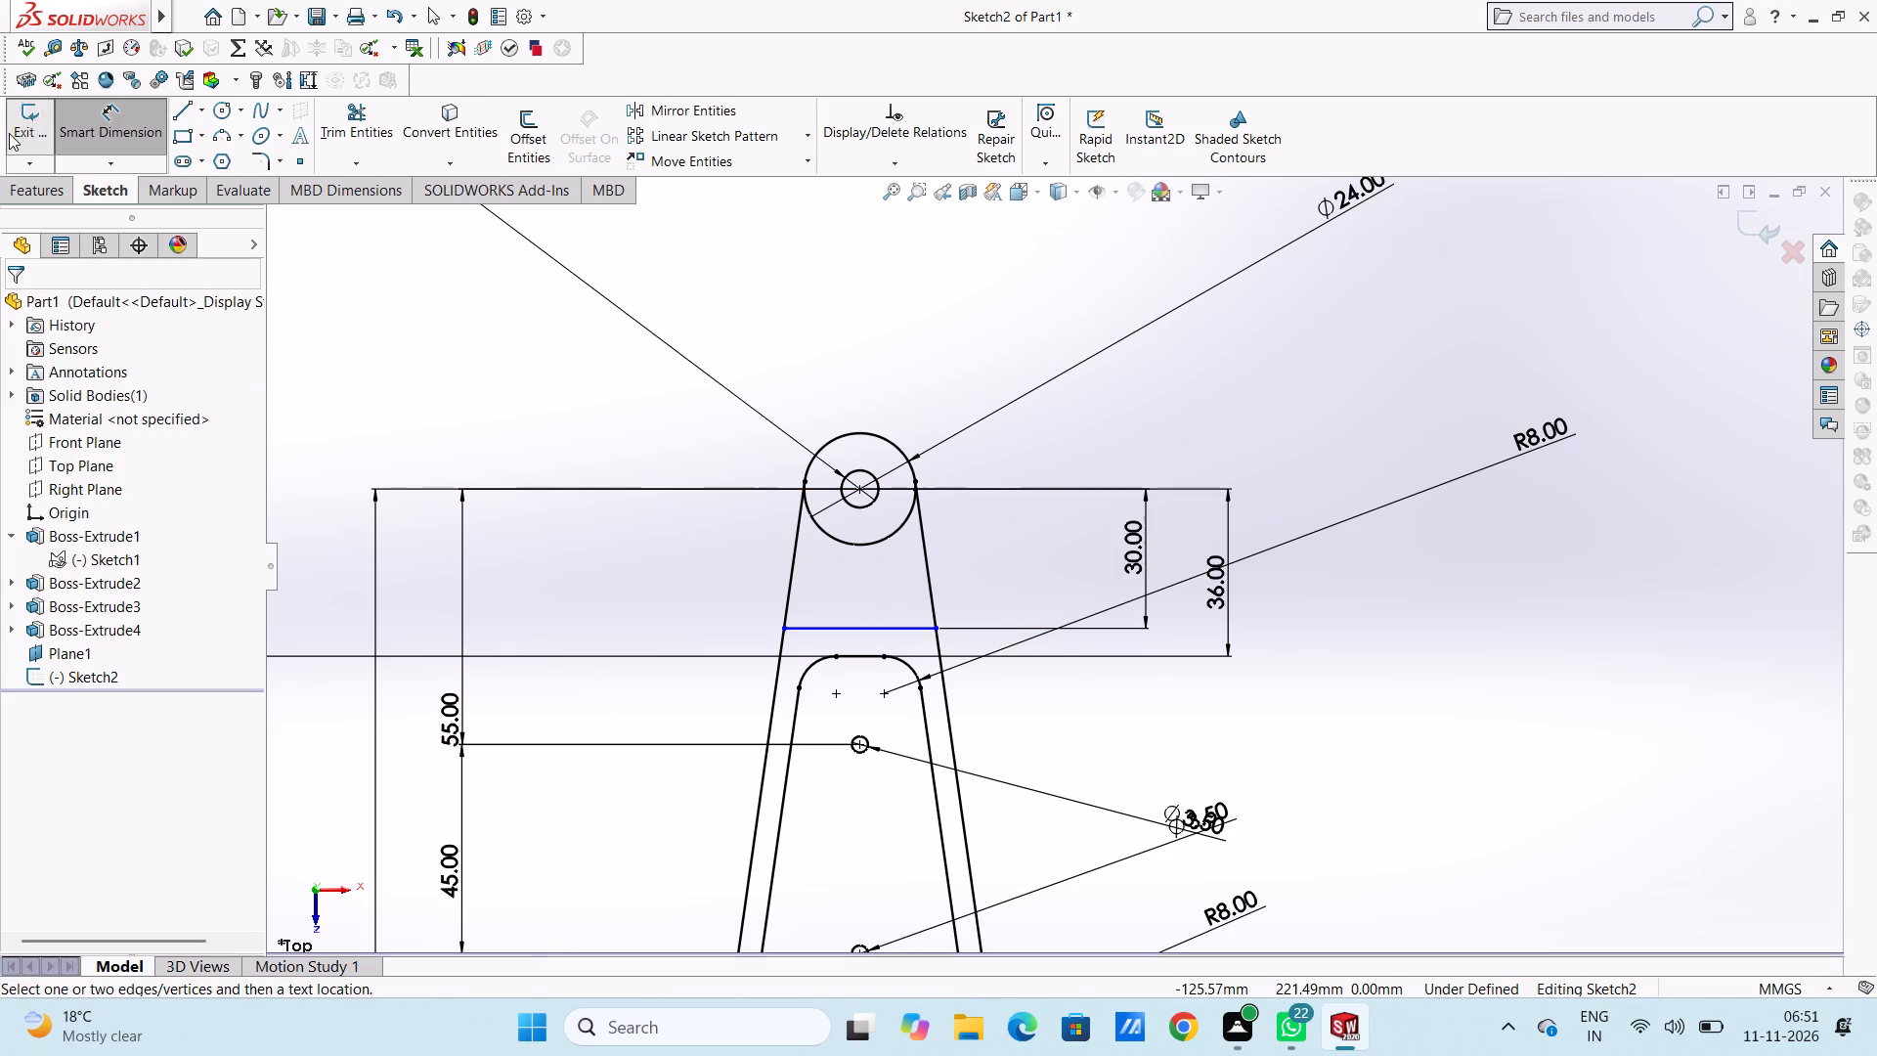
{"action": "left_click", "coordinate": [95, 120]}
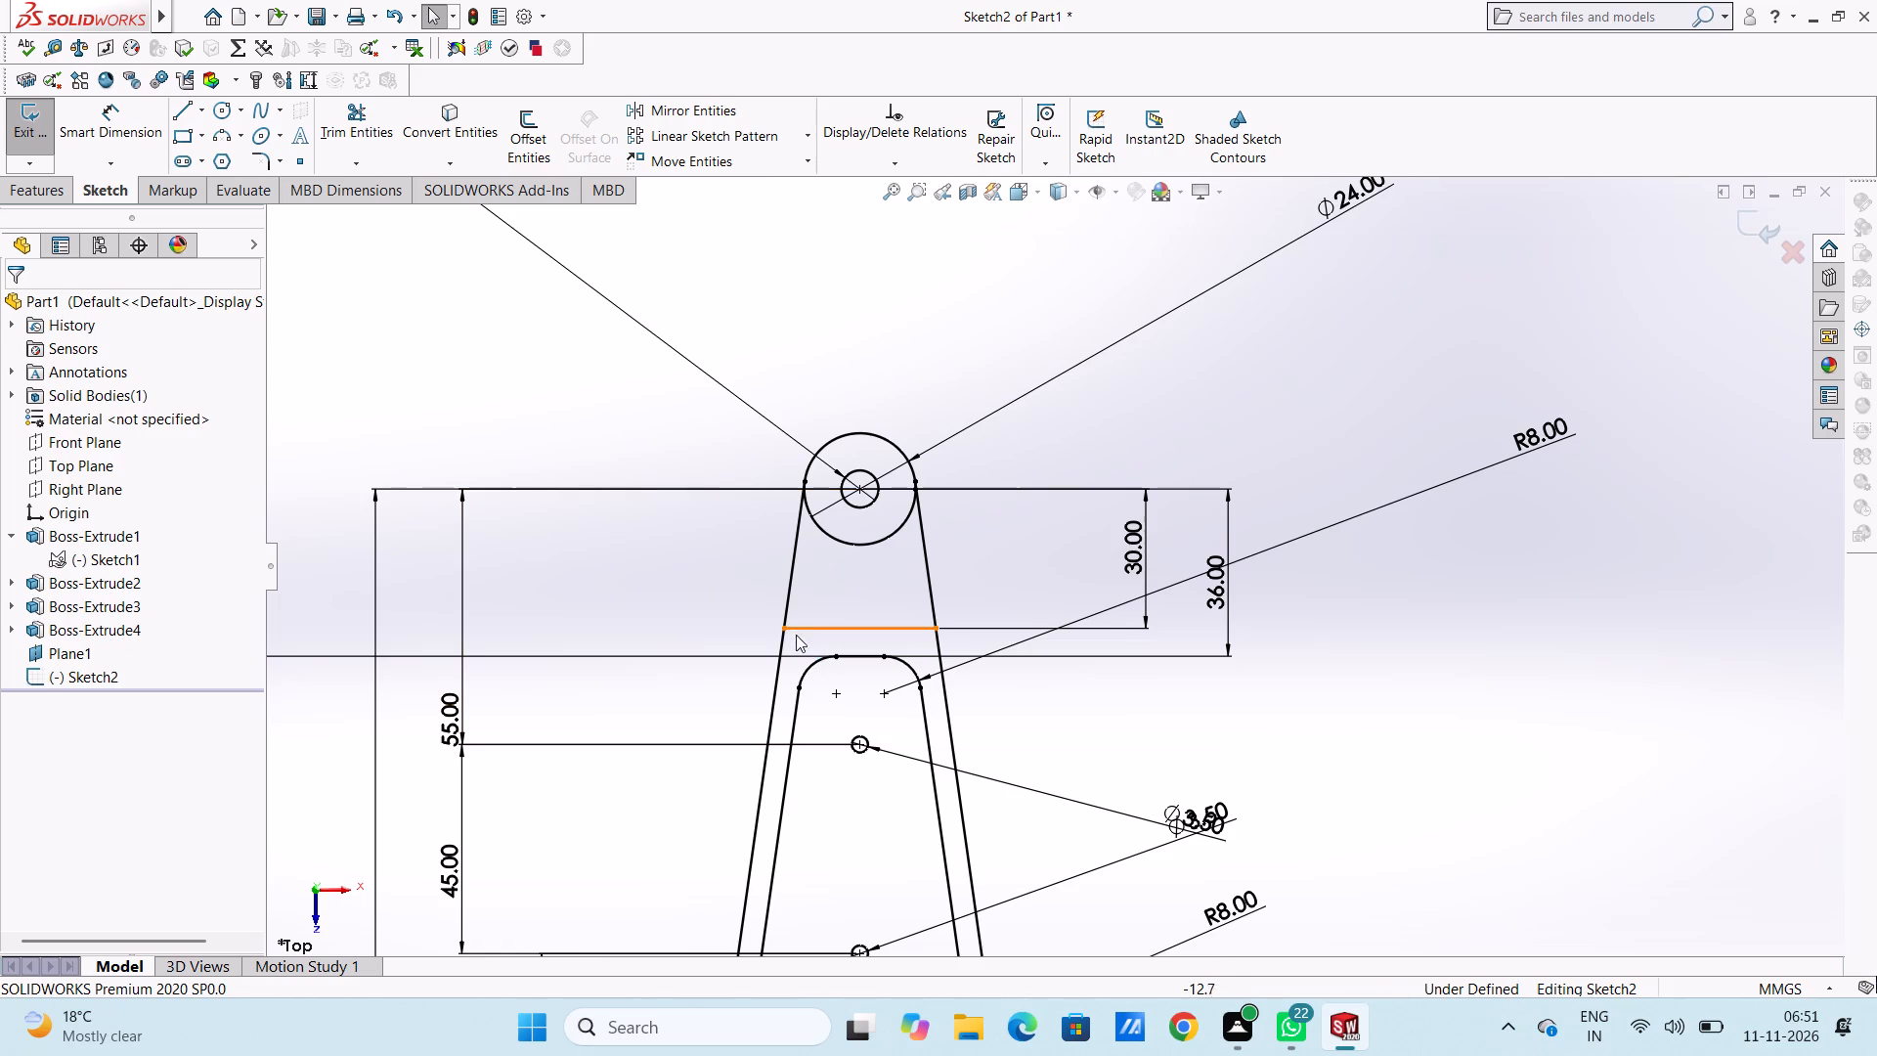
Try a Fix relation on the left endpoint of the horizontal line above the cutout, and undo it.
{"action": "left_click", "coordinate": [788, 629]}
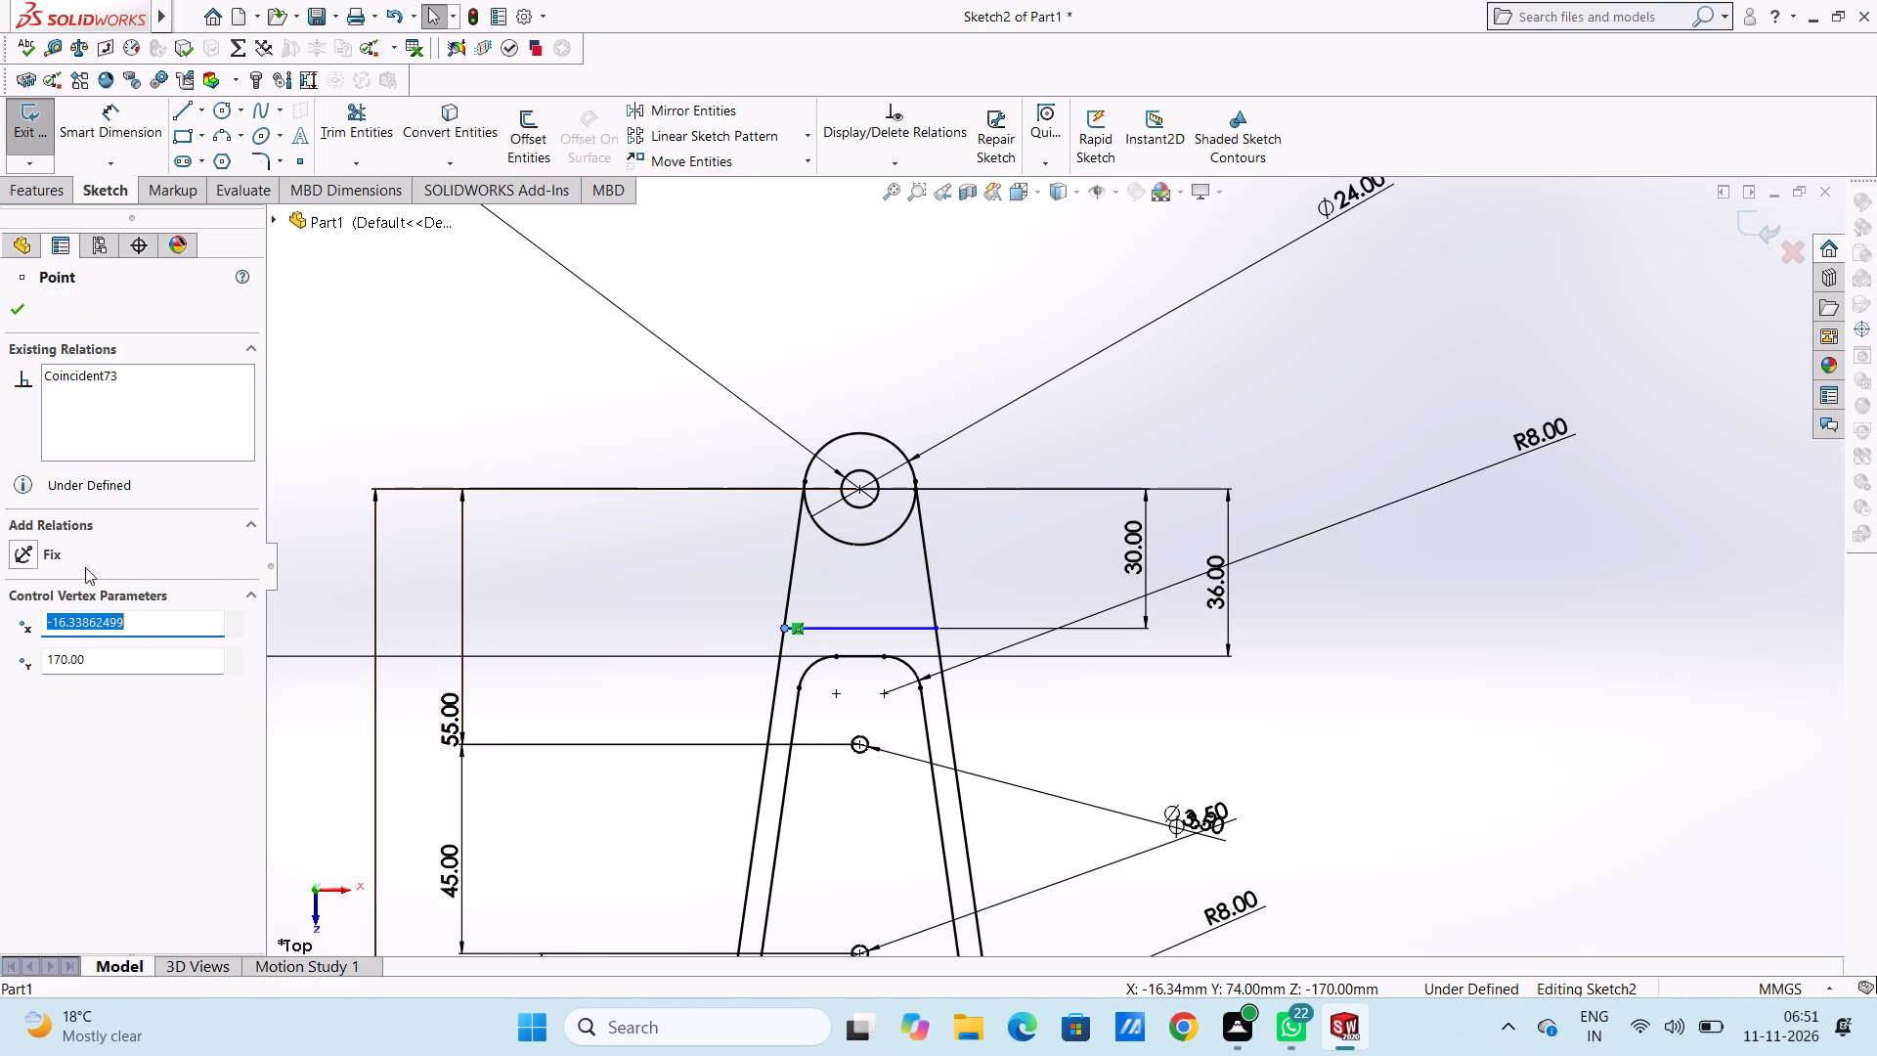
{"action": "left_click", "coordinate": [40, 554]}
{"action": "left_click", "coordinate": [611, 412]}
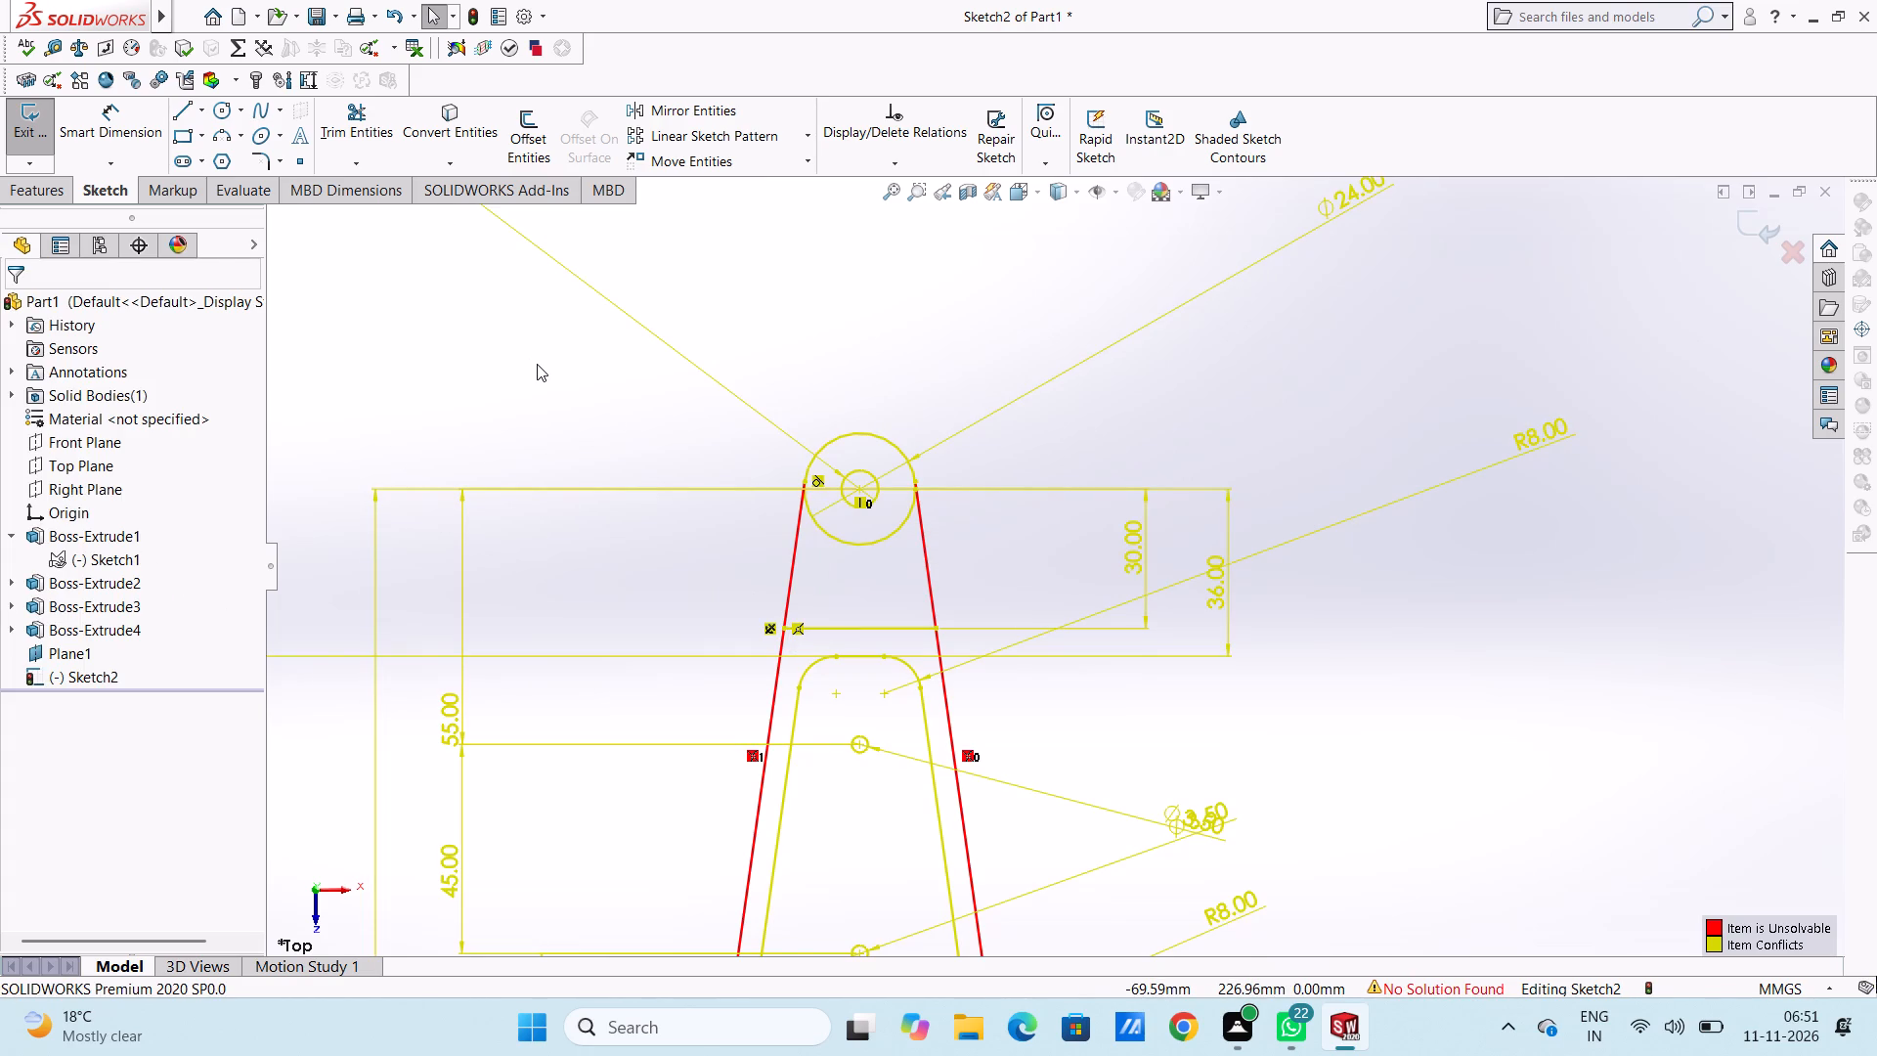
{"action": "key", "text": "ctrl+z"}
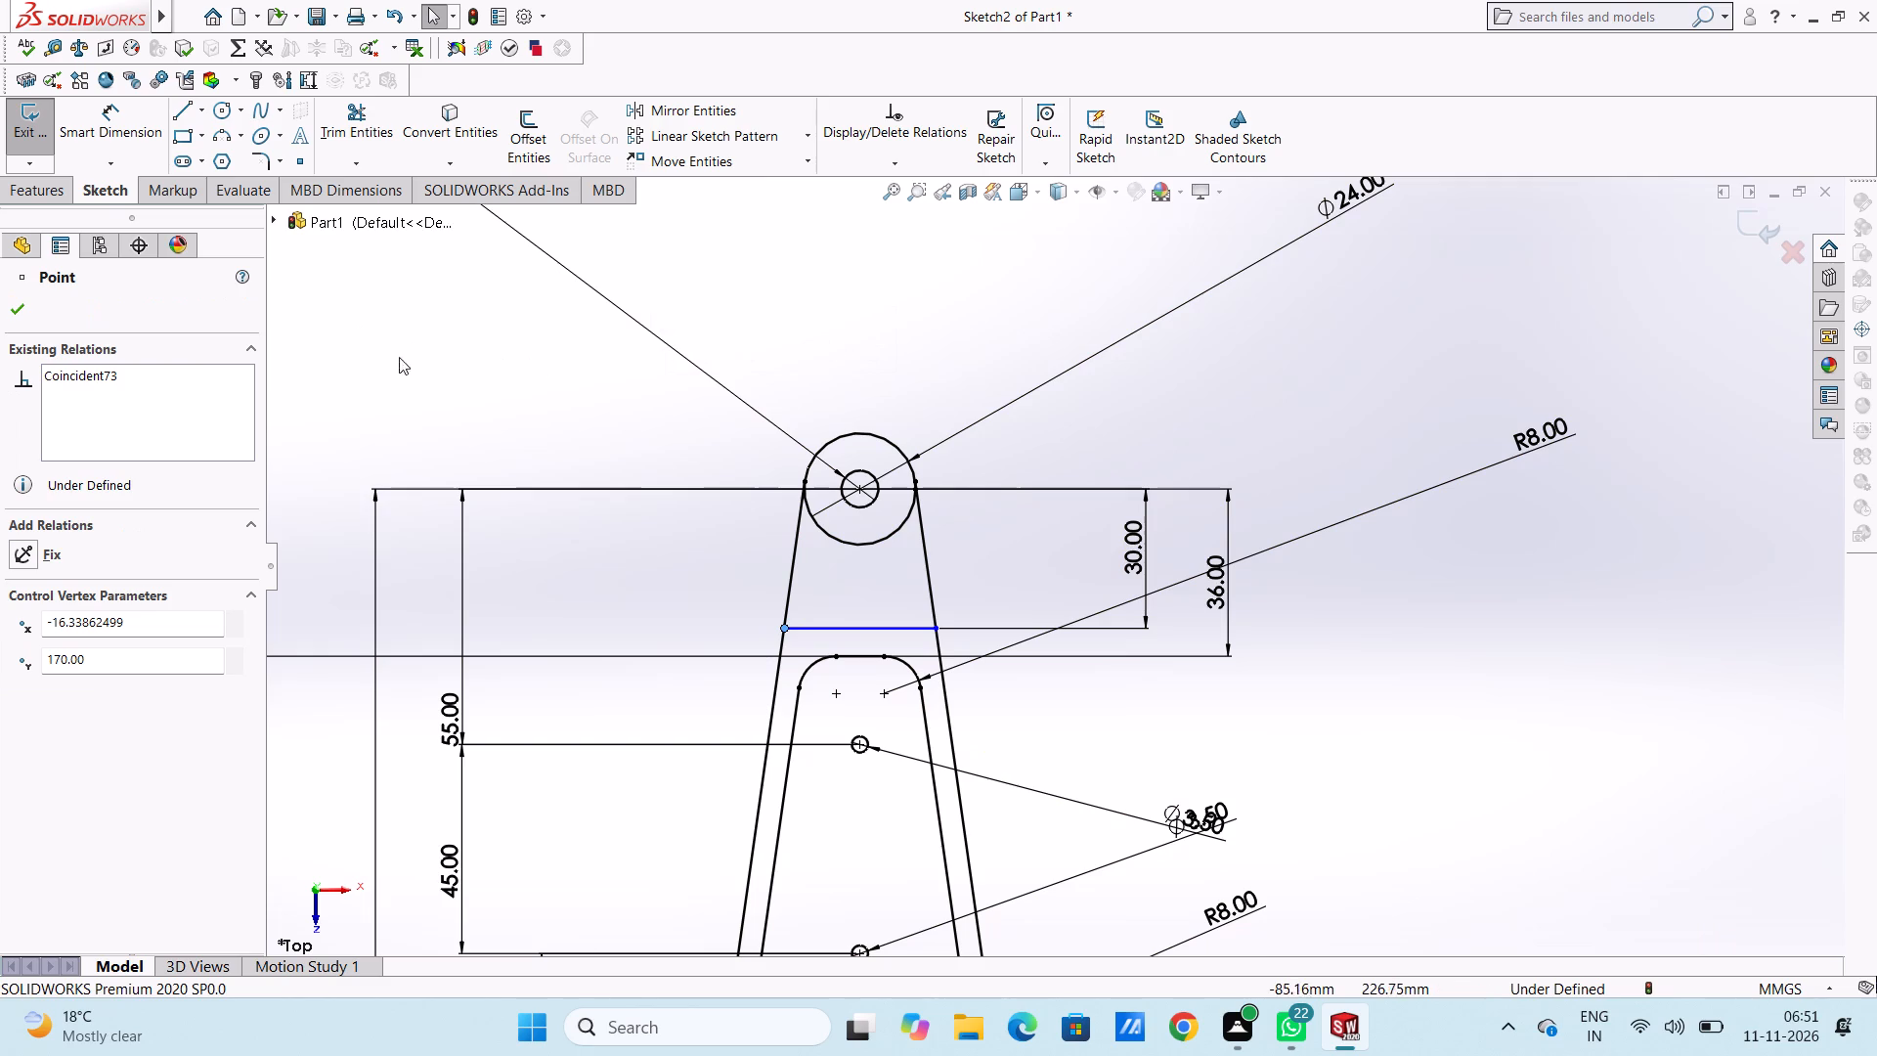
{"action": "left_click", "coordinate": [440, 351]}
Dimension the horizontal distance from the left endpoint of the line above the cutout to the 24 mm circle's centre.
{"action": "left_click", "coordinate": [124, 114]}
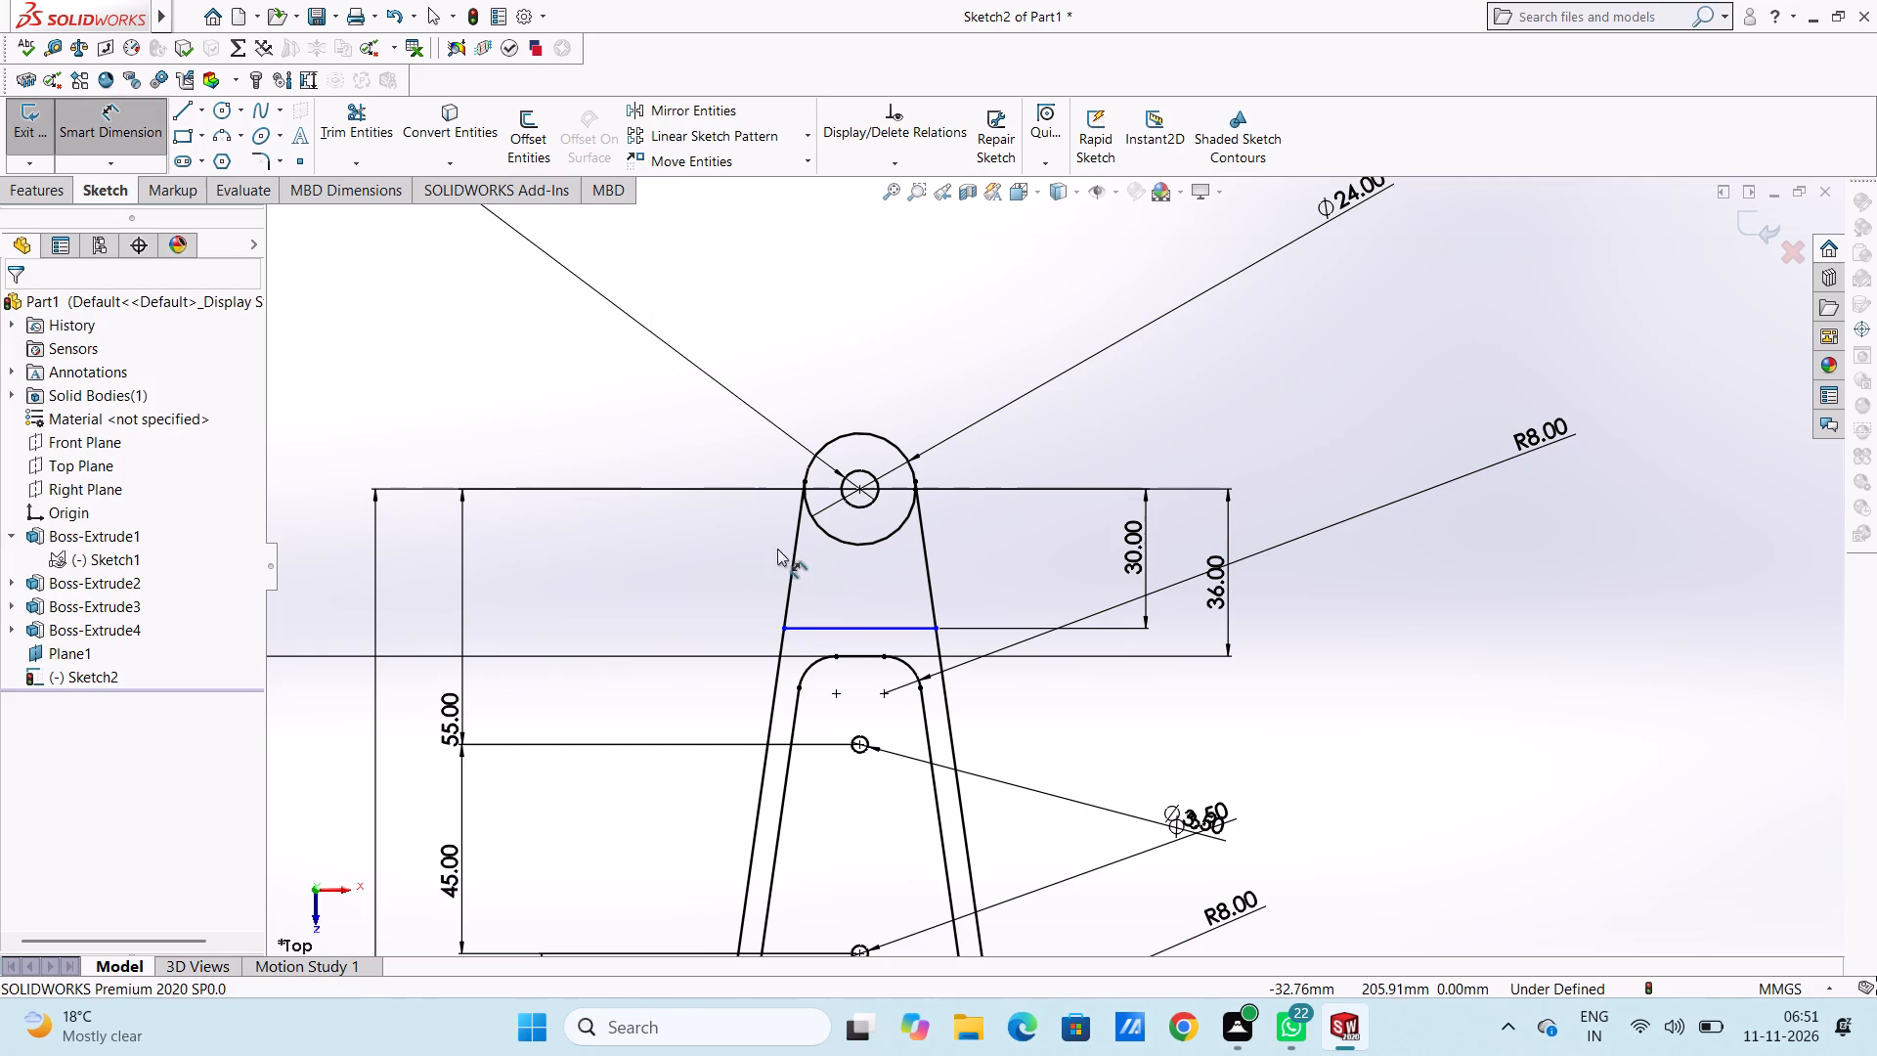
{"action": "left_click", "coordinate": [787, 630]}
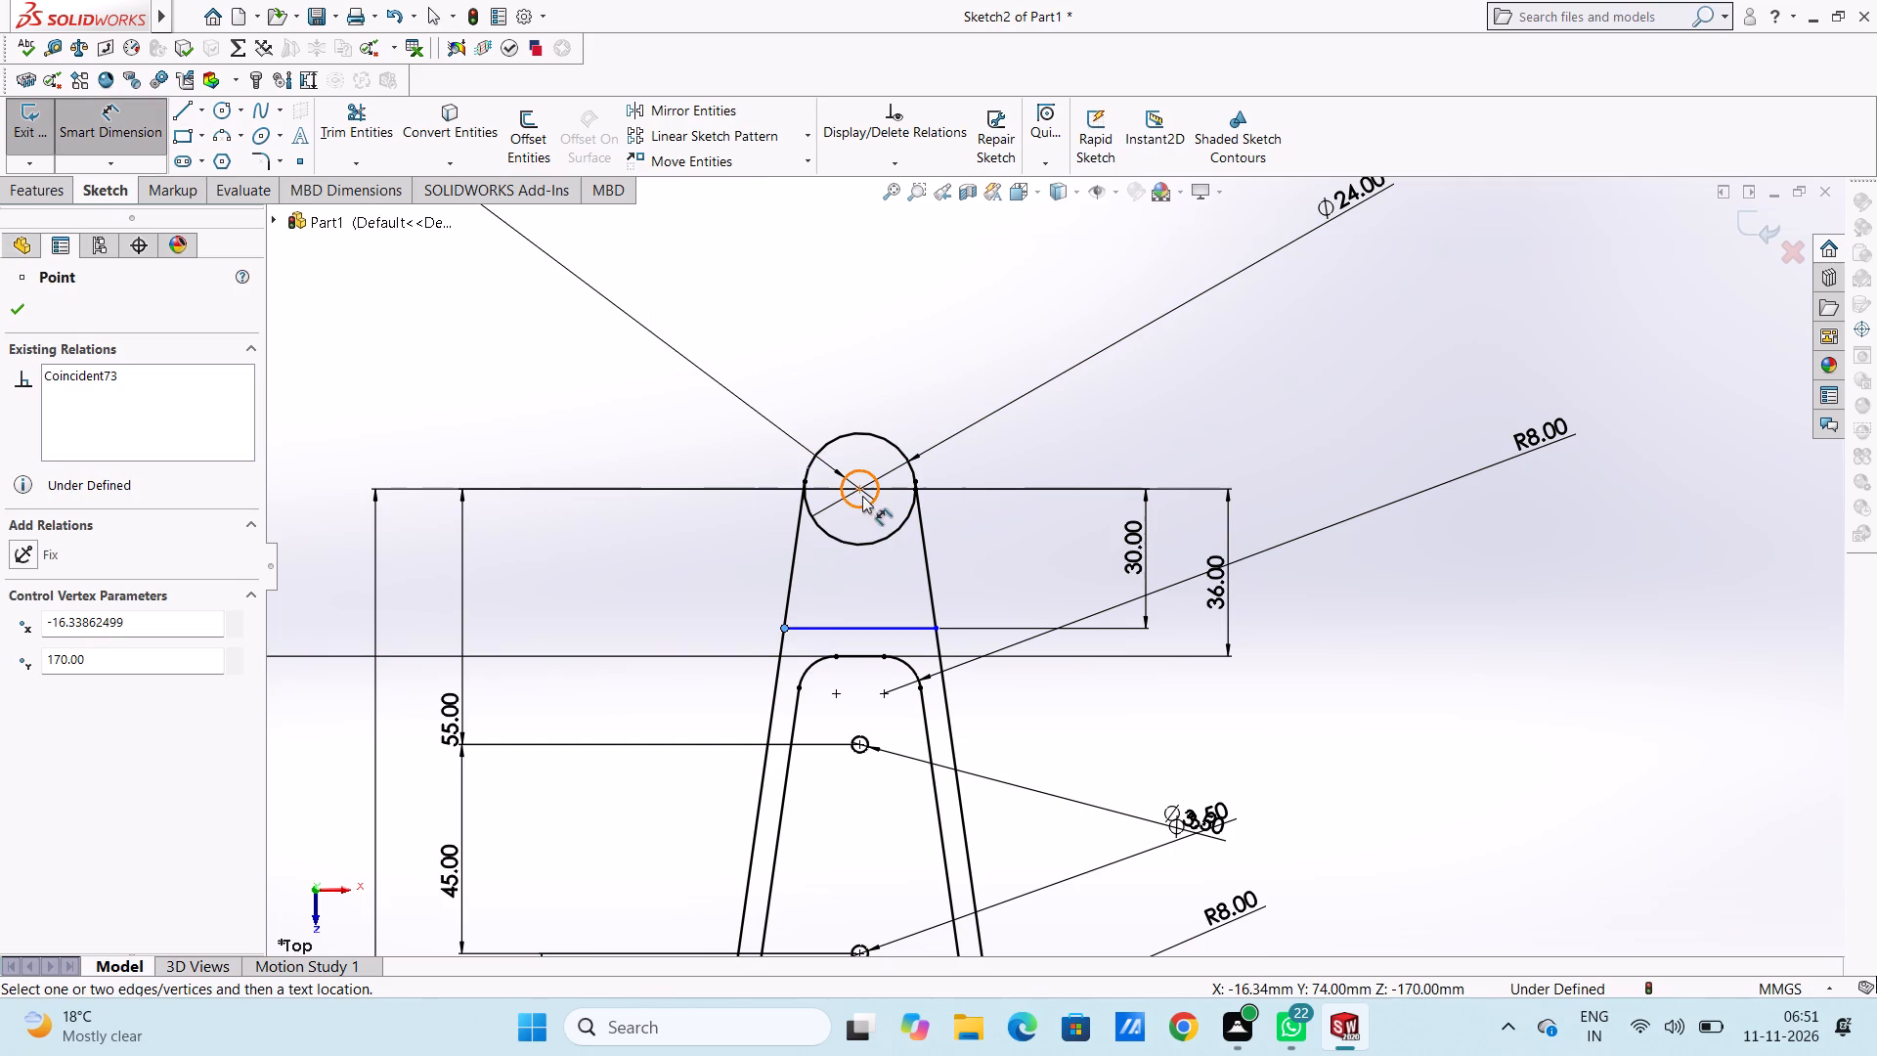
{"action": "left_click", "coordinate": [862, 486]}
{"action": "scroll", "coordinate": [823, 364], "scroll_direction": "up", "scroll_amount": 3}
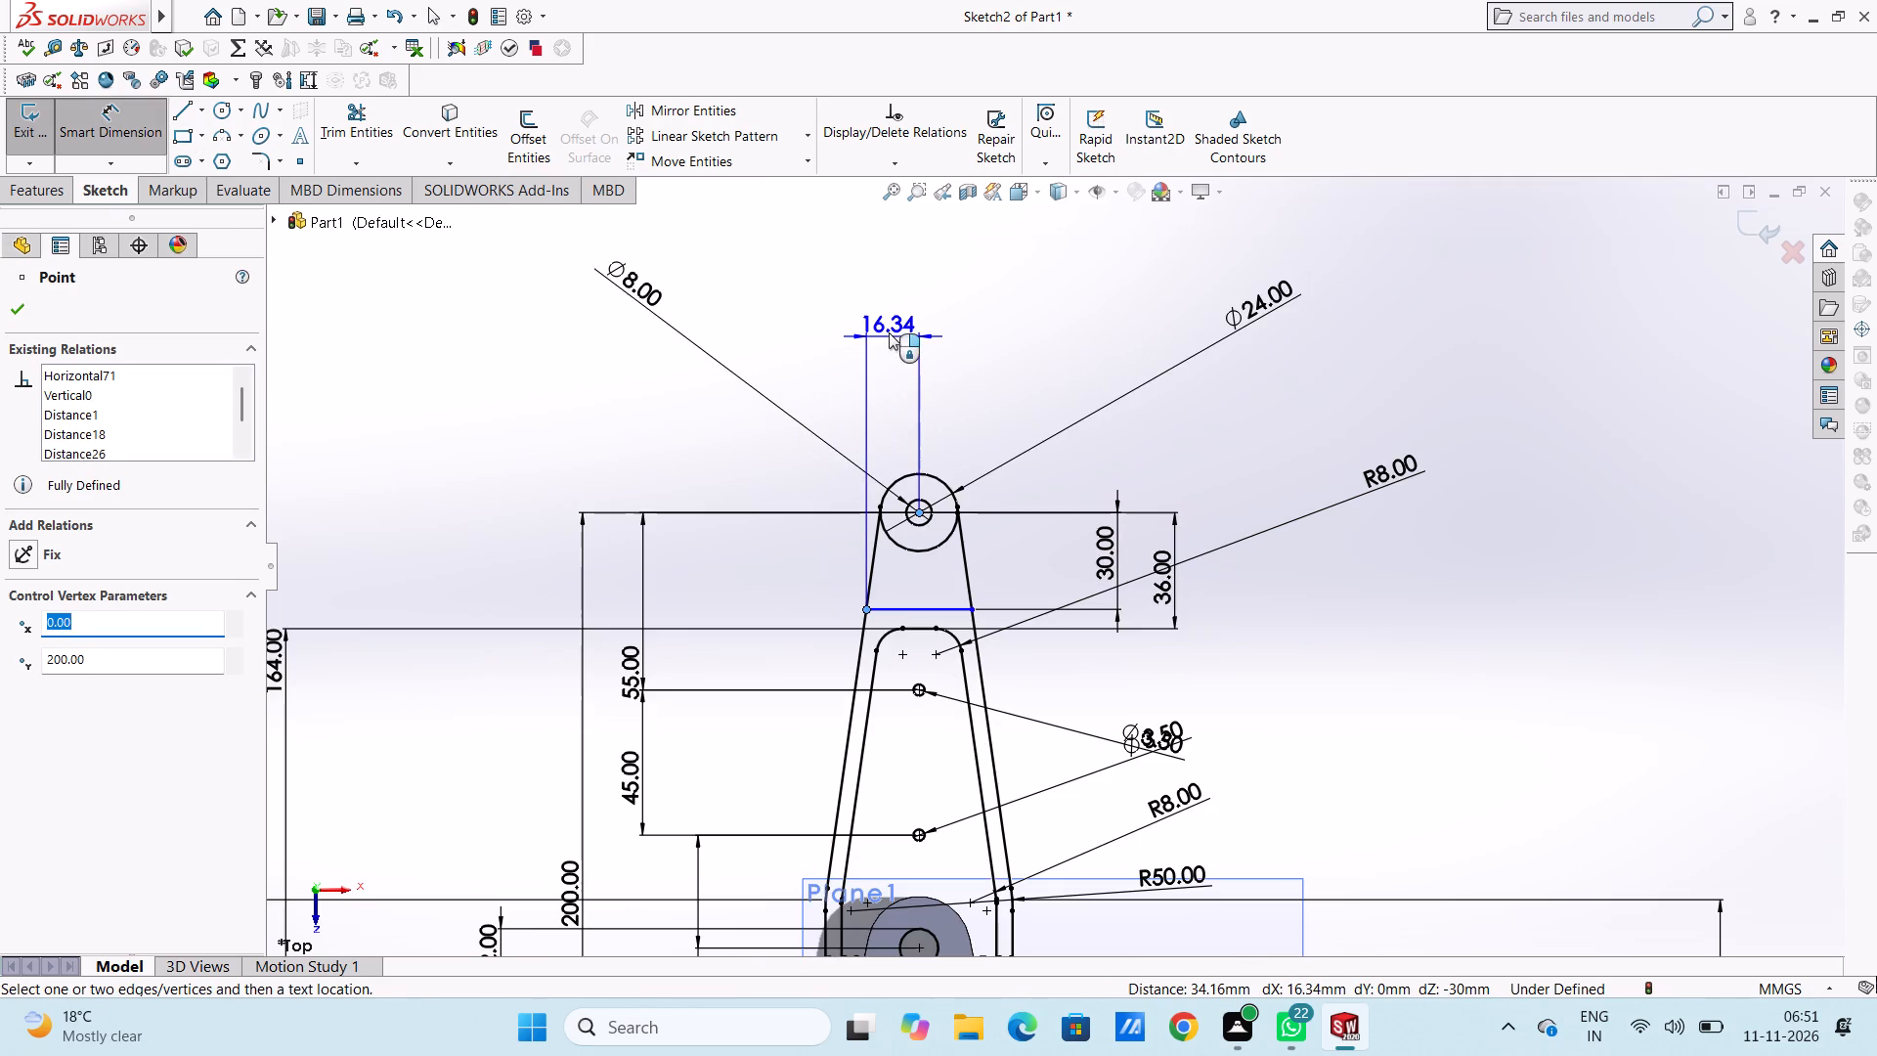
{"action": "left_click", "coordinate": [889, 330]}
{"action": "double_click", "coordinate": [800, 289]}
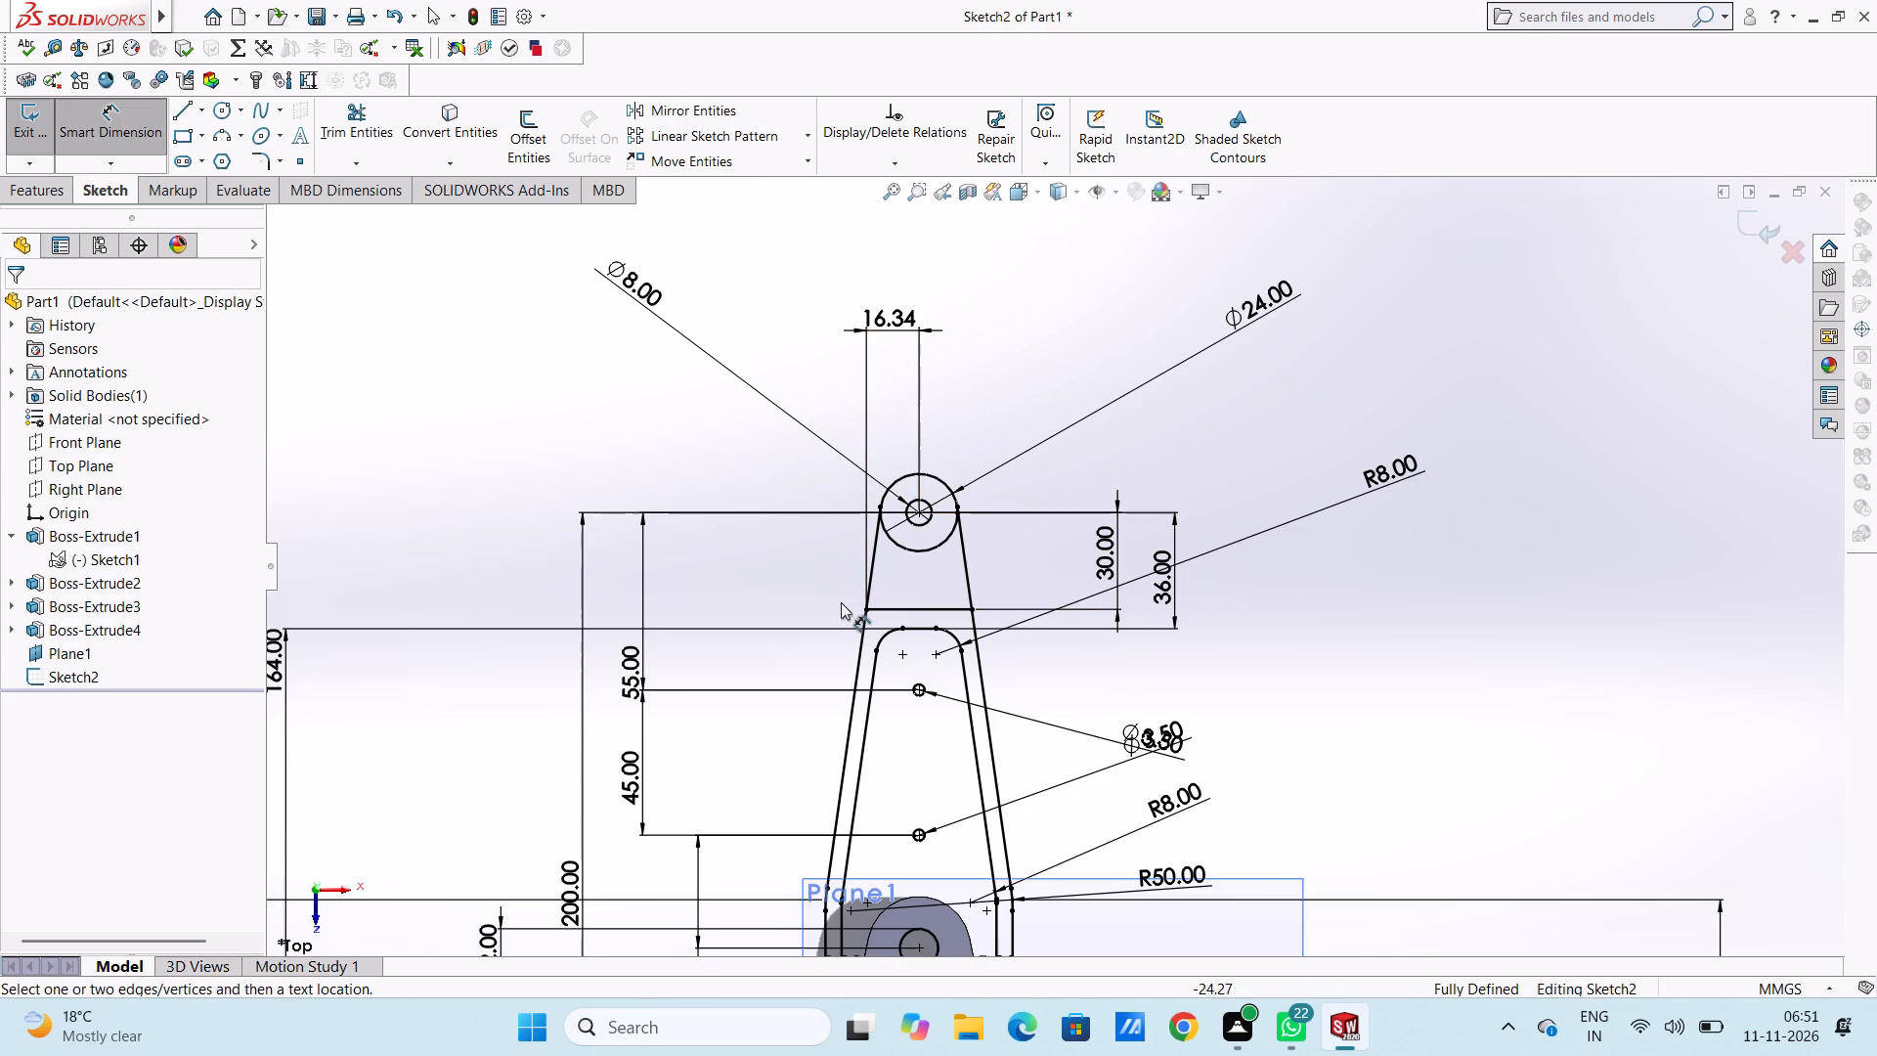
{"action": "left_click", "coordinate": [156, 126]}
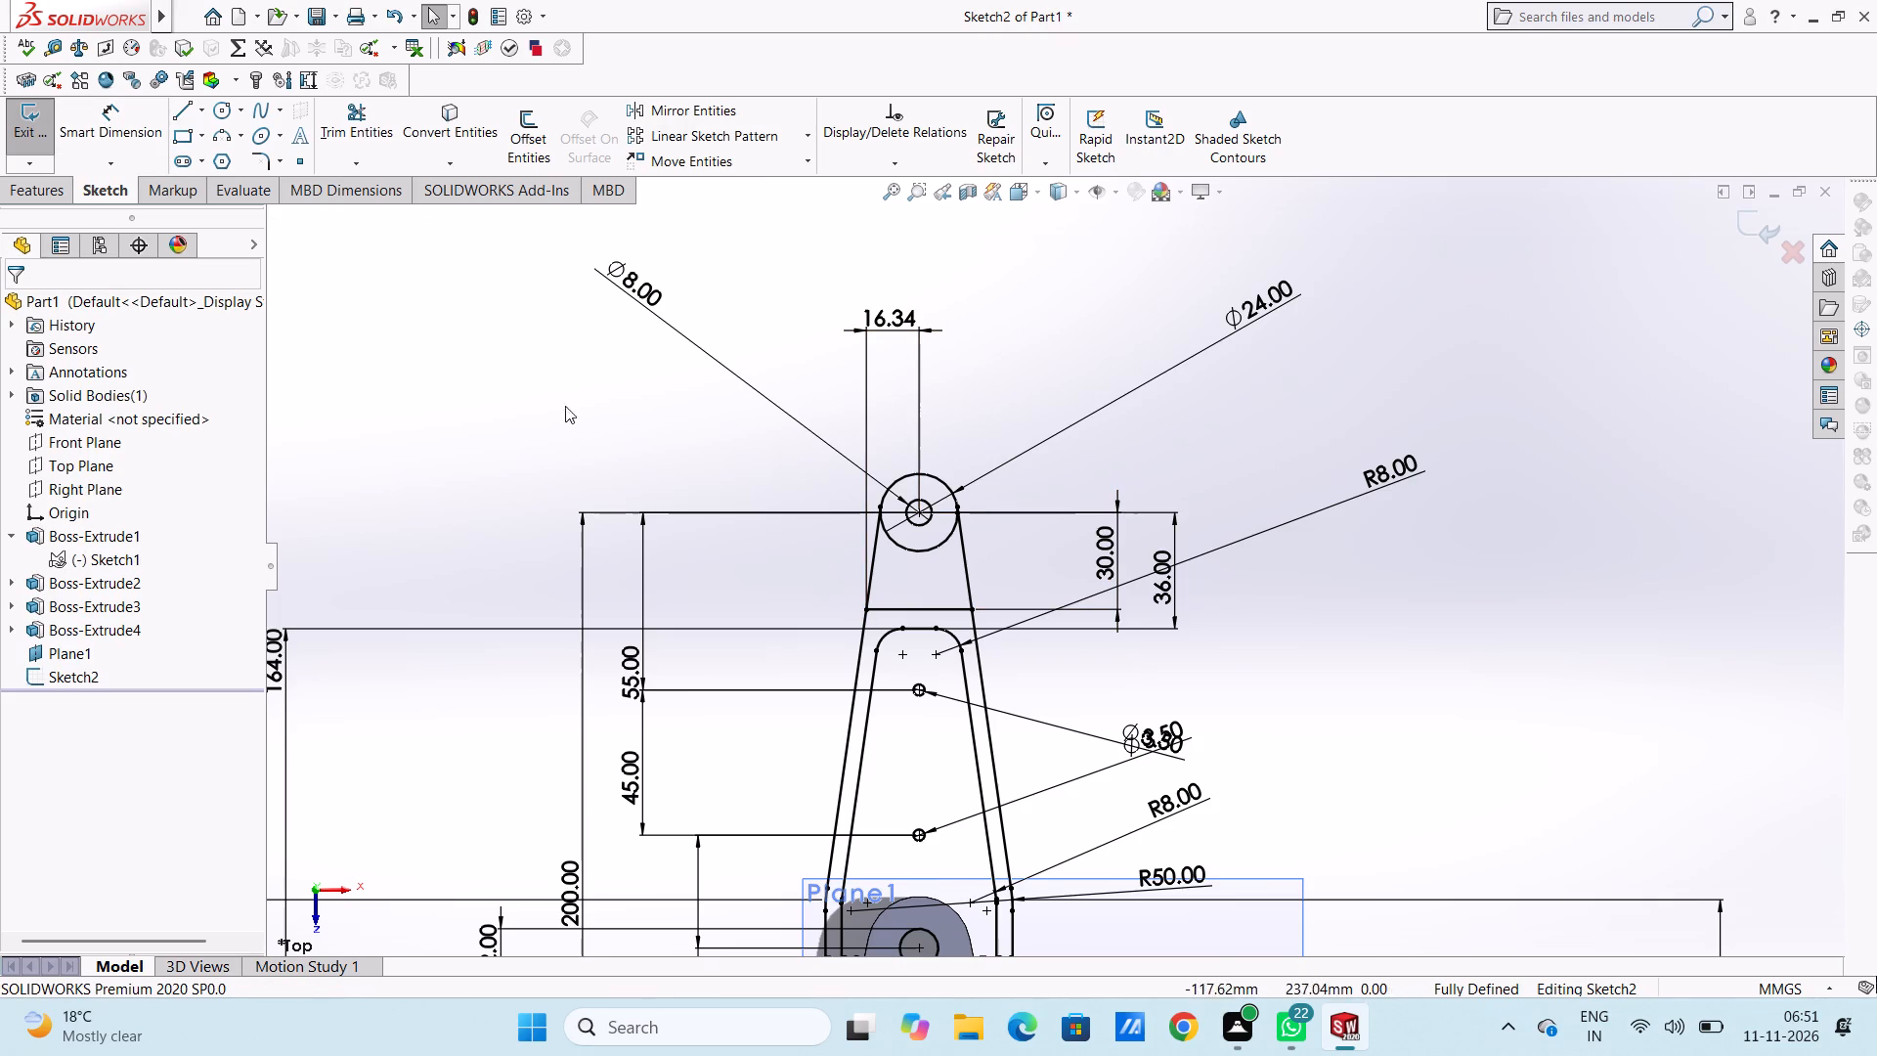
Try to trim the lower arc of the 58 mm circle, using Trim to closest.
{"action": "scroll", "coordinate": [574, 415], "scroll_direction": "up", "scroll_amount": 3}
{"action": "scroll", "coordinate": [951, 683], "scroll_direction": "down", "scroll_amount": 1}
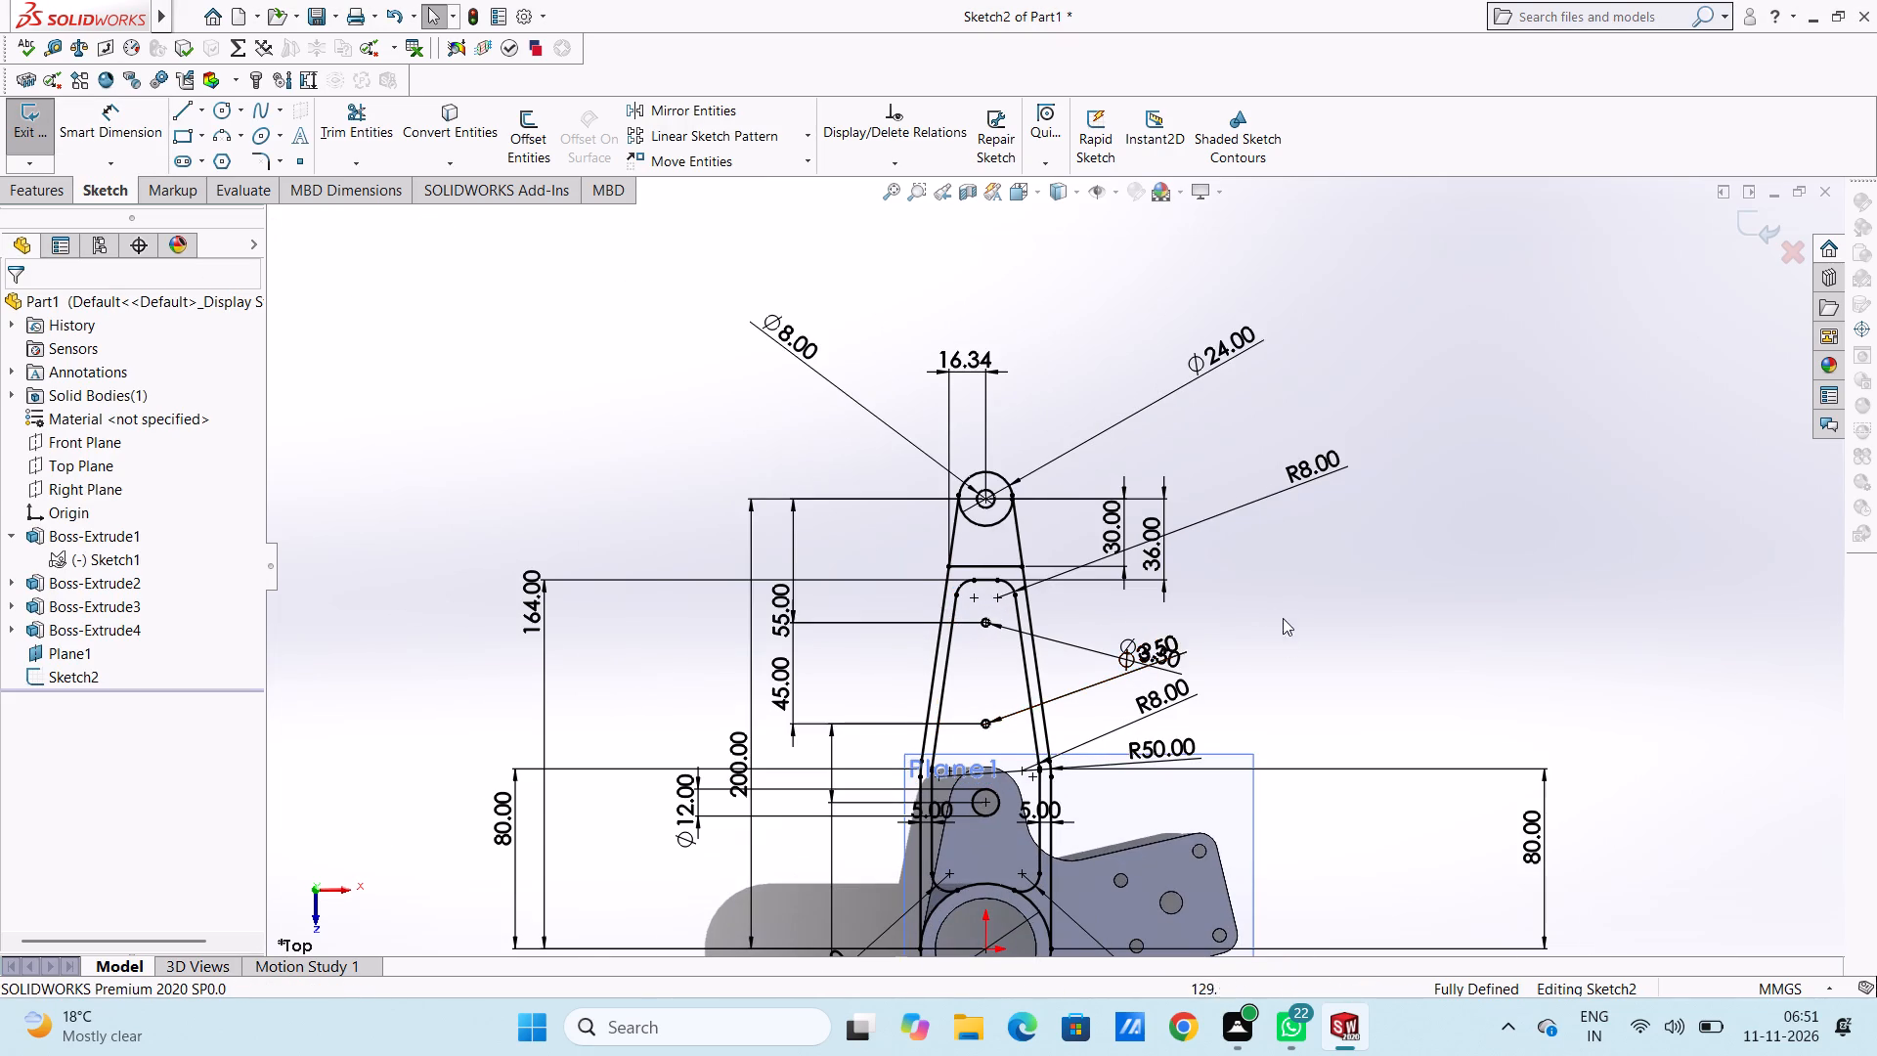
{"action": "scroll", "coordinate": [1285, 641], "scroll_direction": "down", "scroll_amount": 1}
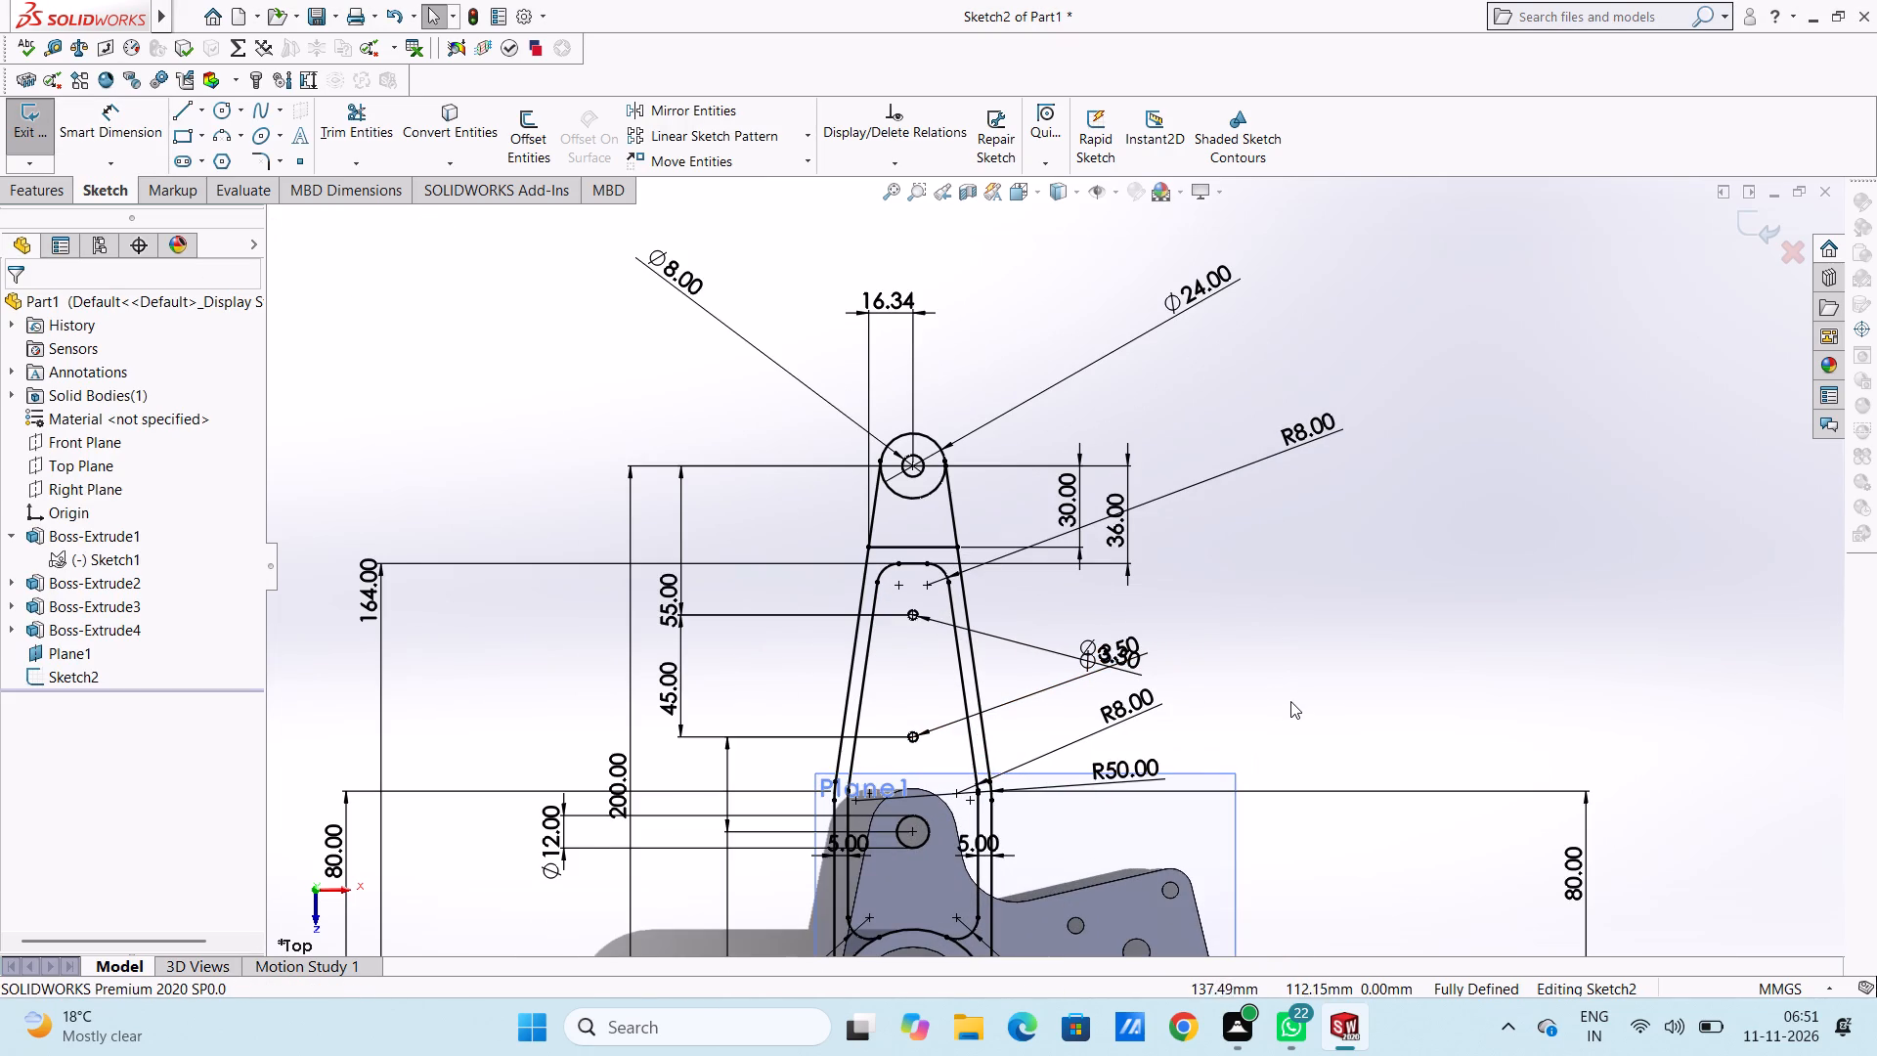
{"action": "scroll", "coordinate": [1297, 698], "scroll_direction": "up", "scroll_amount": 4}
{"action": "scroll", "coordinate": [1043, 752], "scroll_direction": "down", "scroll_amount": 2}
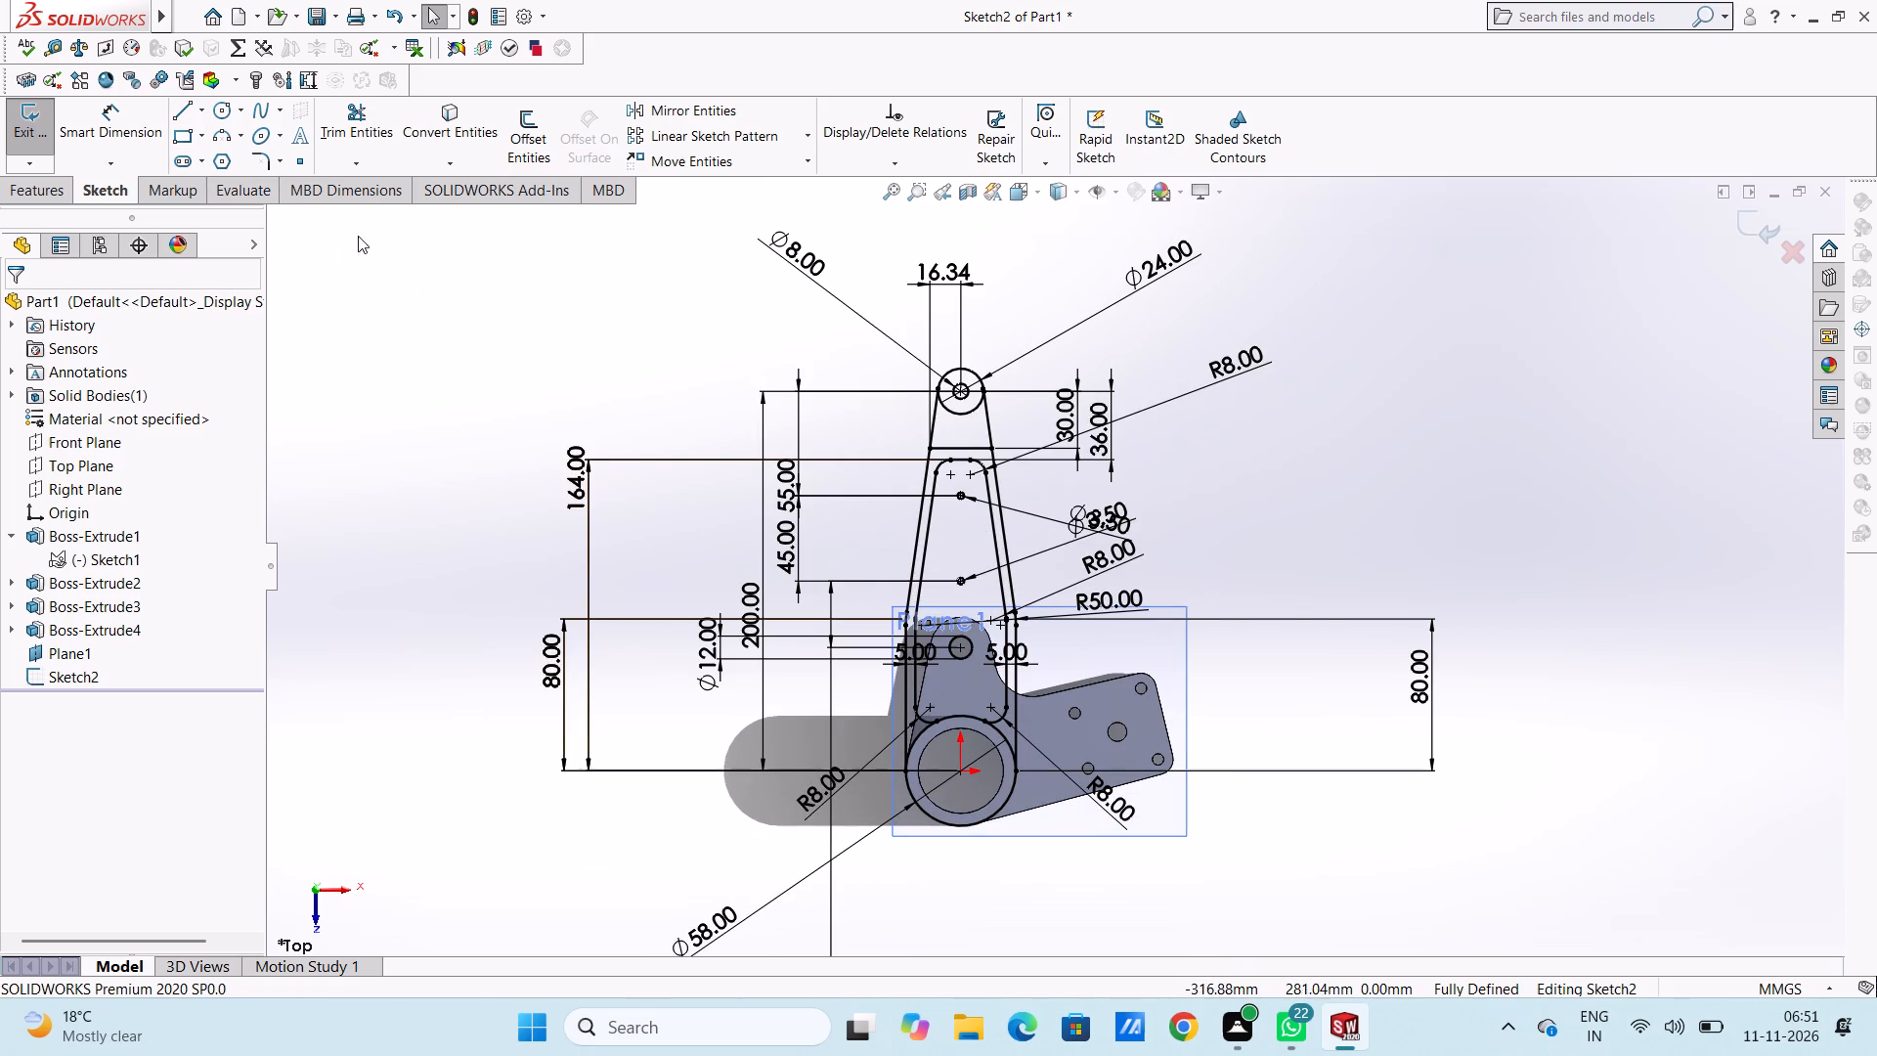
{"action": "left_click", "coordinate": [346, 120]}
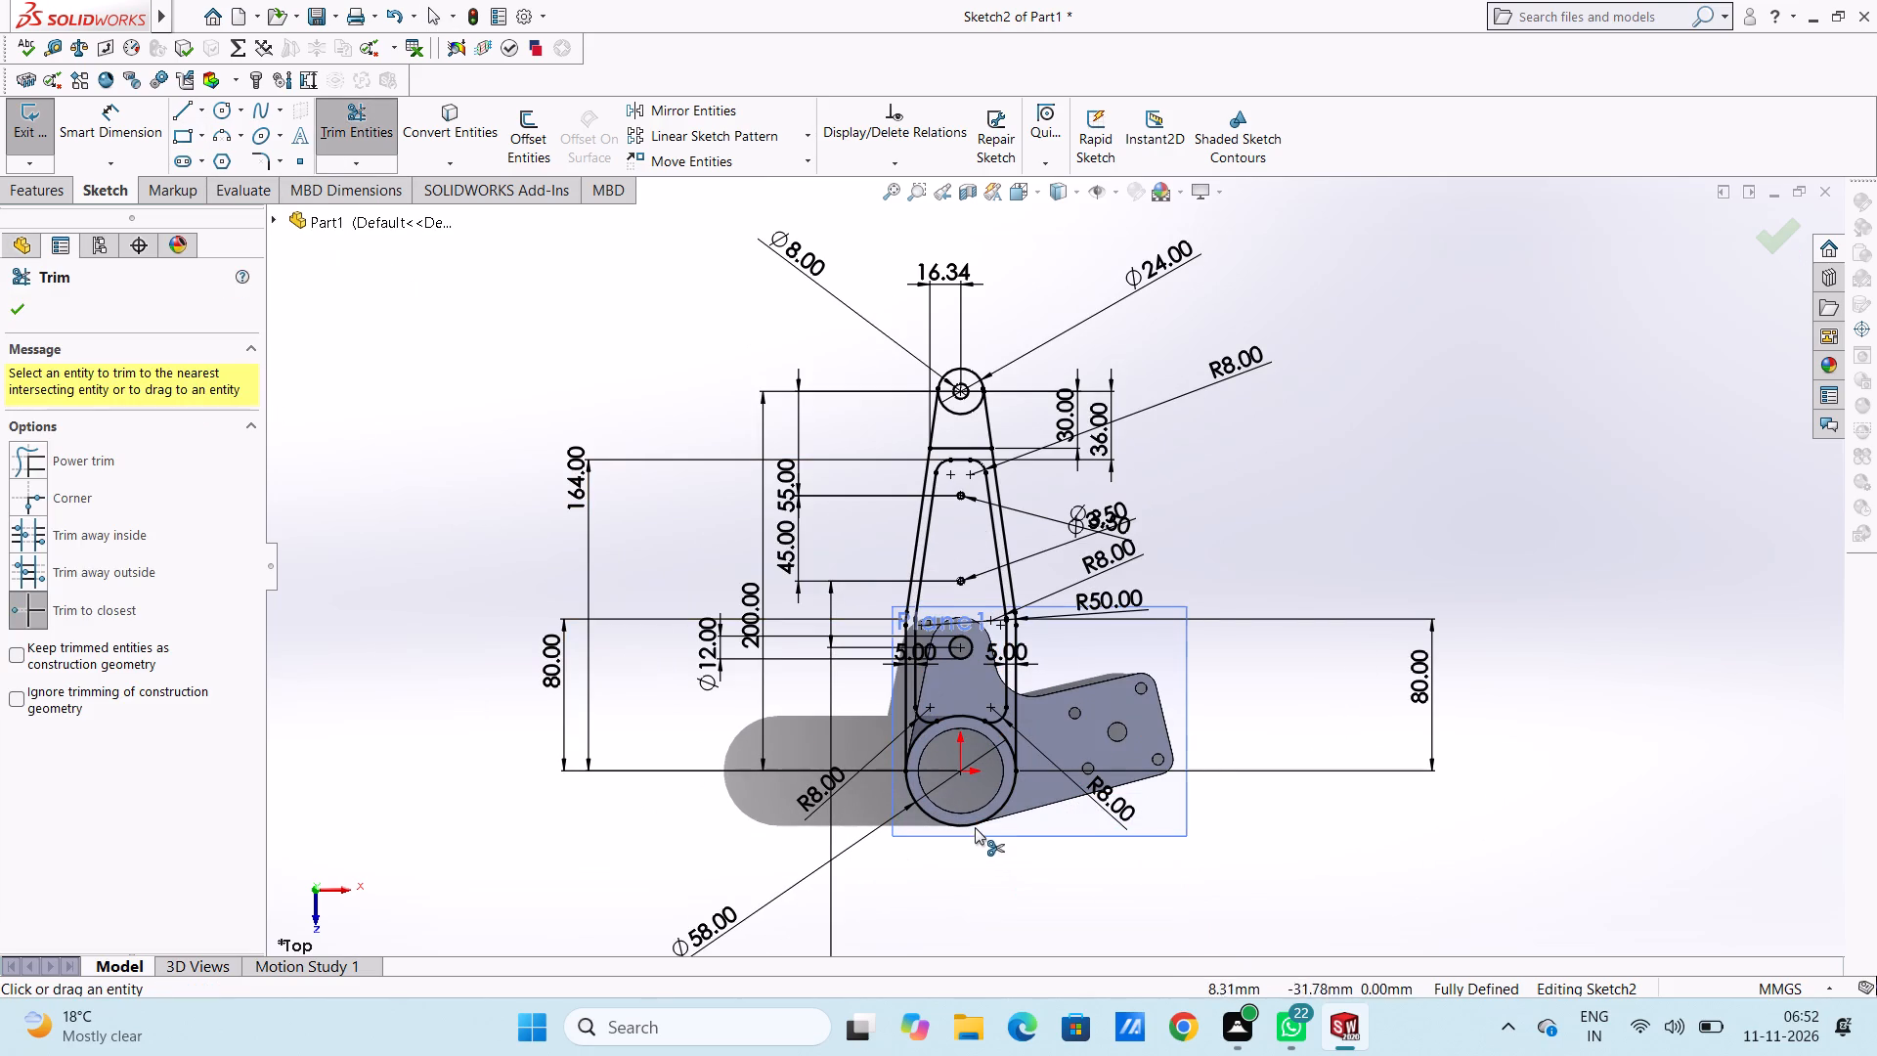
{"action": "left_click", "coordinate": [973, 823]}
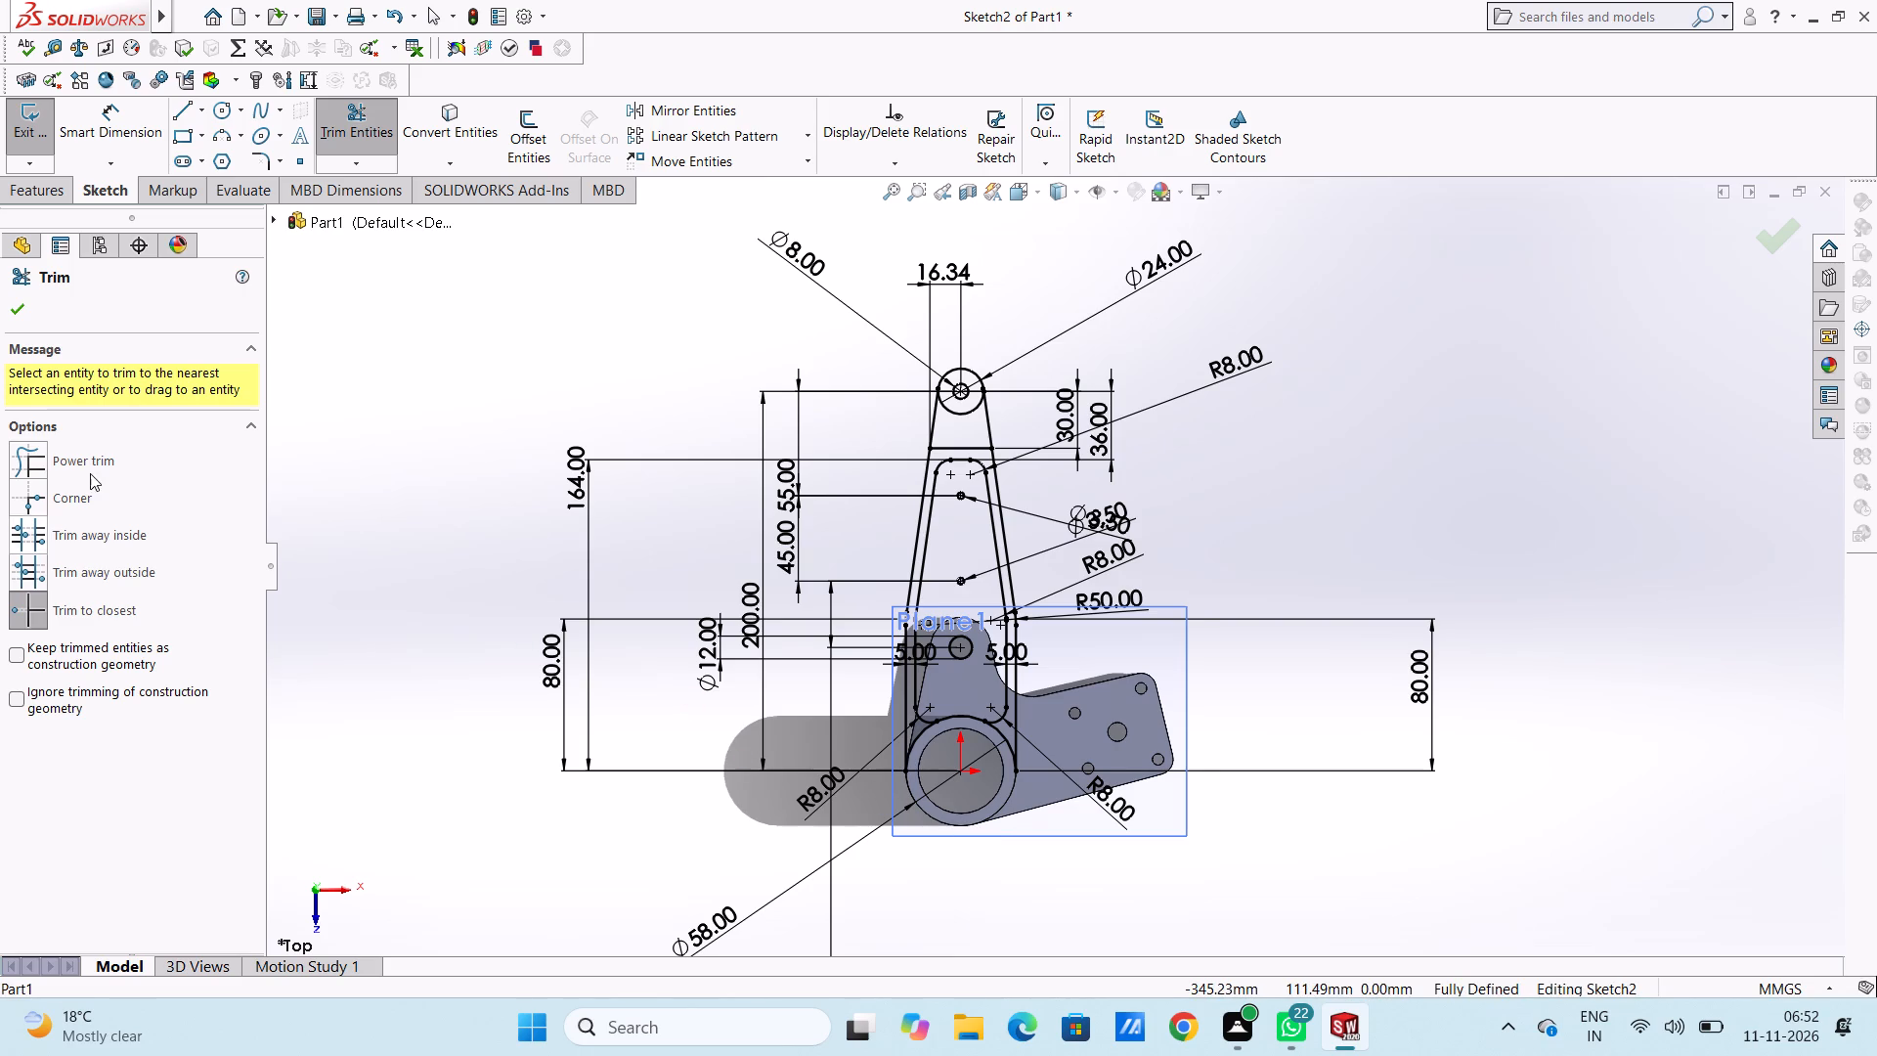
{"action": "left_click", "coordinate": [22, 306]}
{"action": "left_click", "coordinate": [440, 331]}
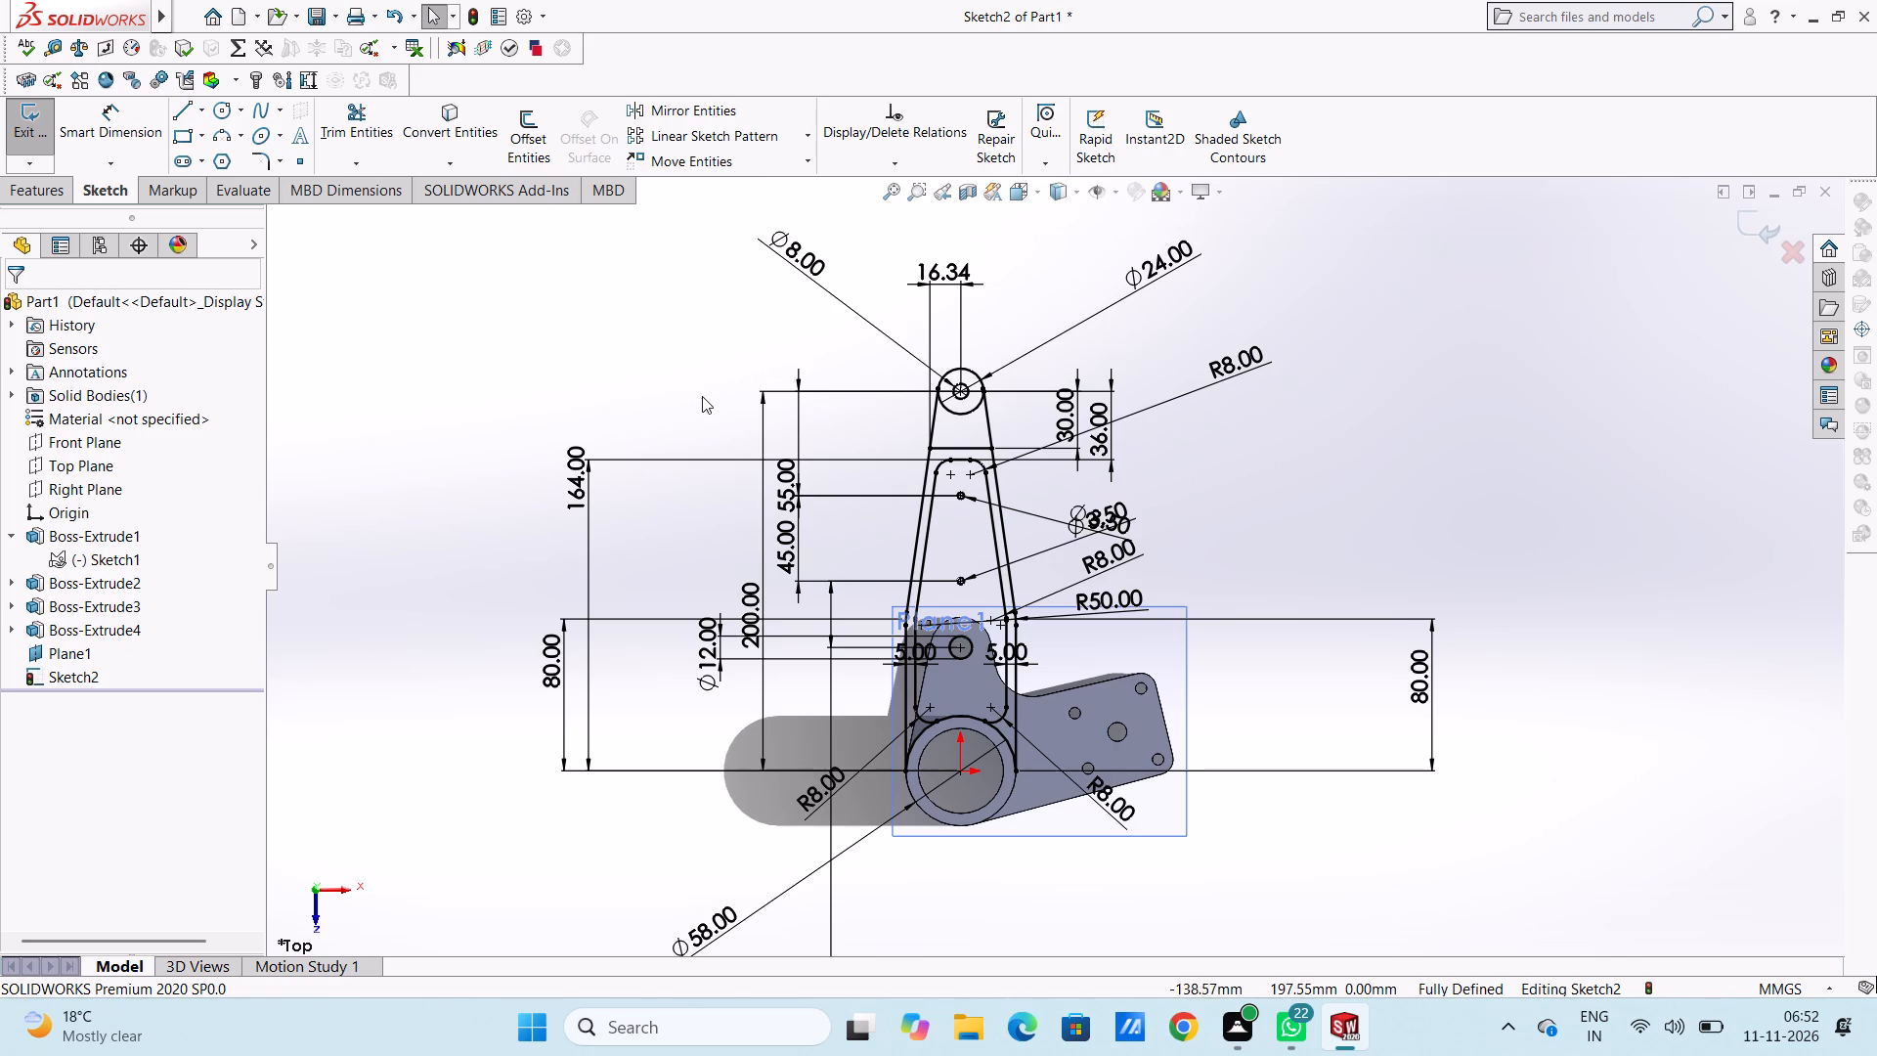
Start a Boss-Extrude of the tapered arm's border and inner regions below the cross line, with a depth of 9 mm.
{"action": "middle_click_drag", "start_coordinate": [720, 394], "coordinate": [727, 393]}
{"action": "middle_click_drag", "start_coordinate": [727, 393], "coordinate": [653, 374]}
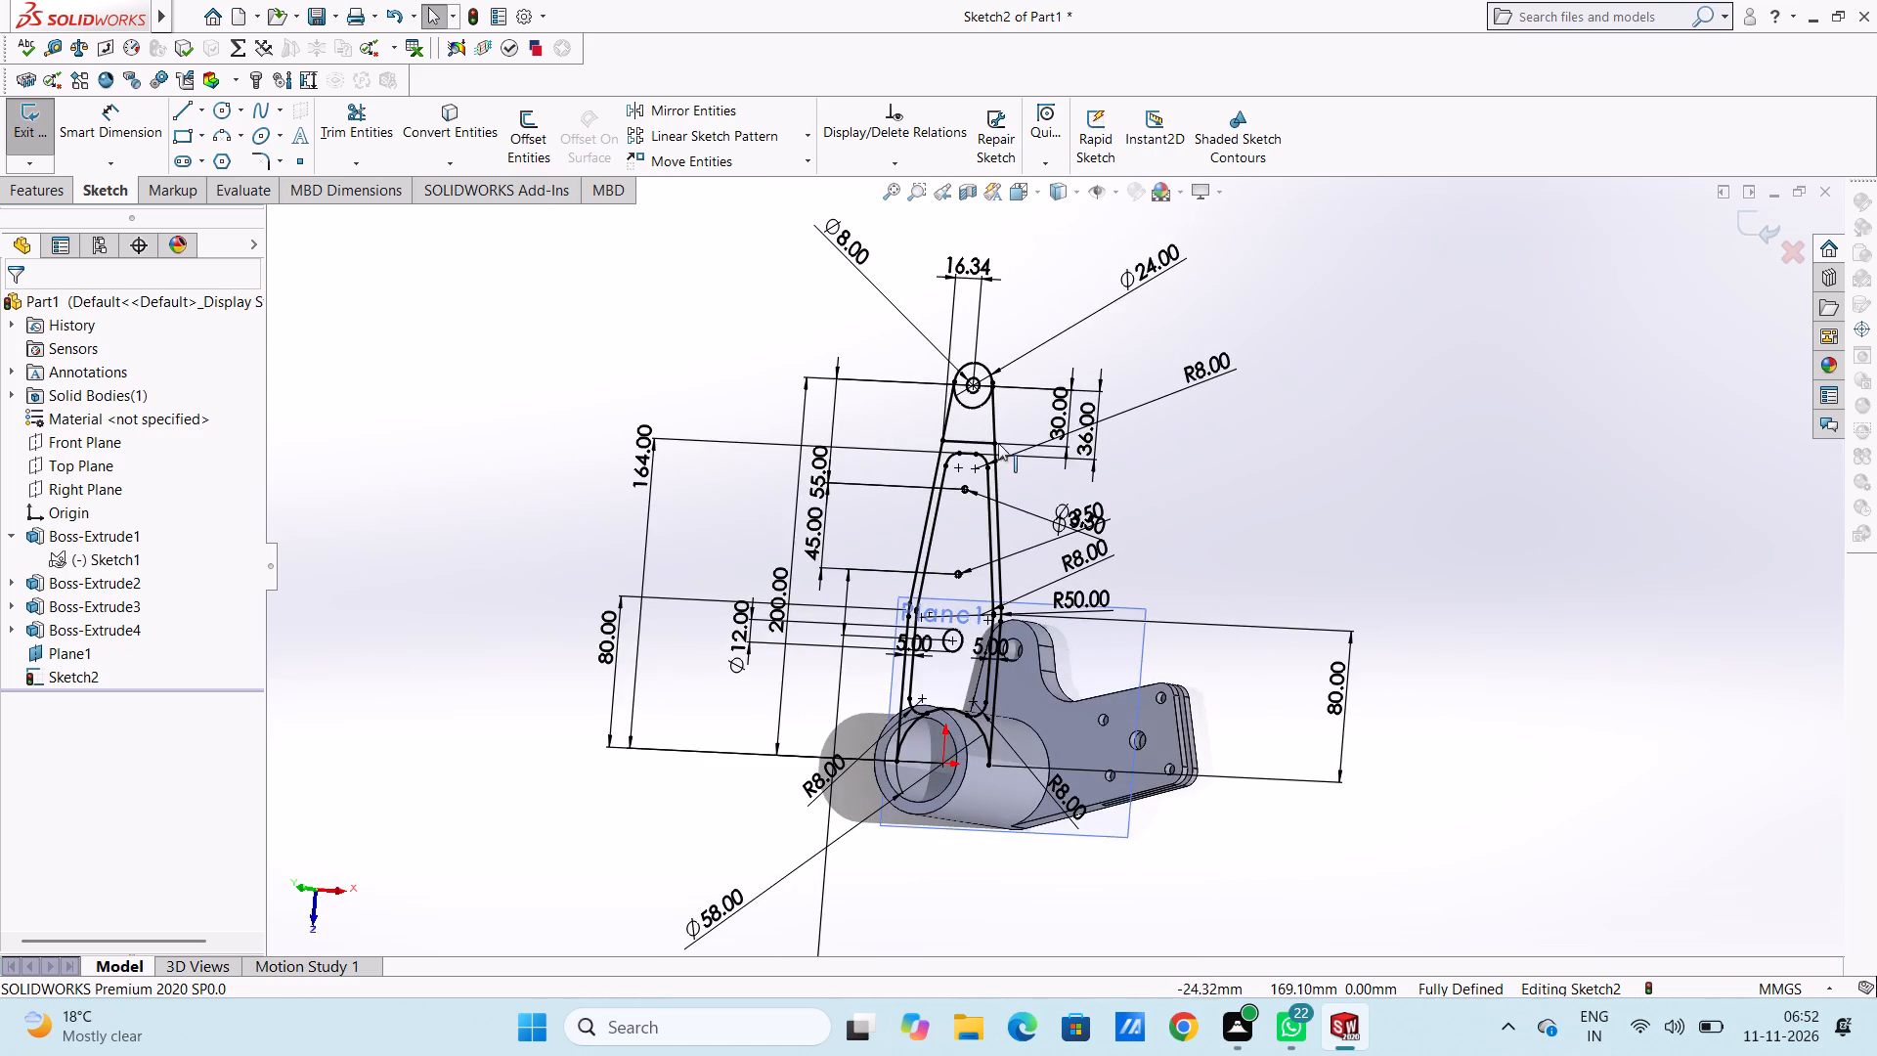
{"action": "scroll", "coordinate": [1155, 444], "scroll_direction": "down", "scroll_amount": 1}
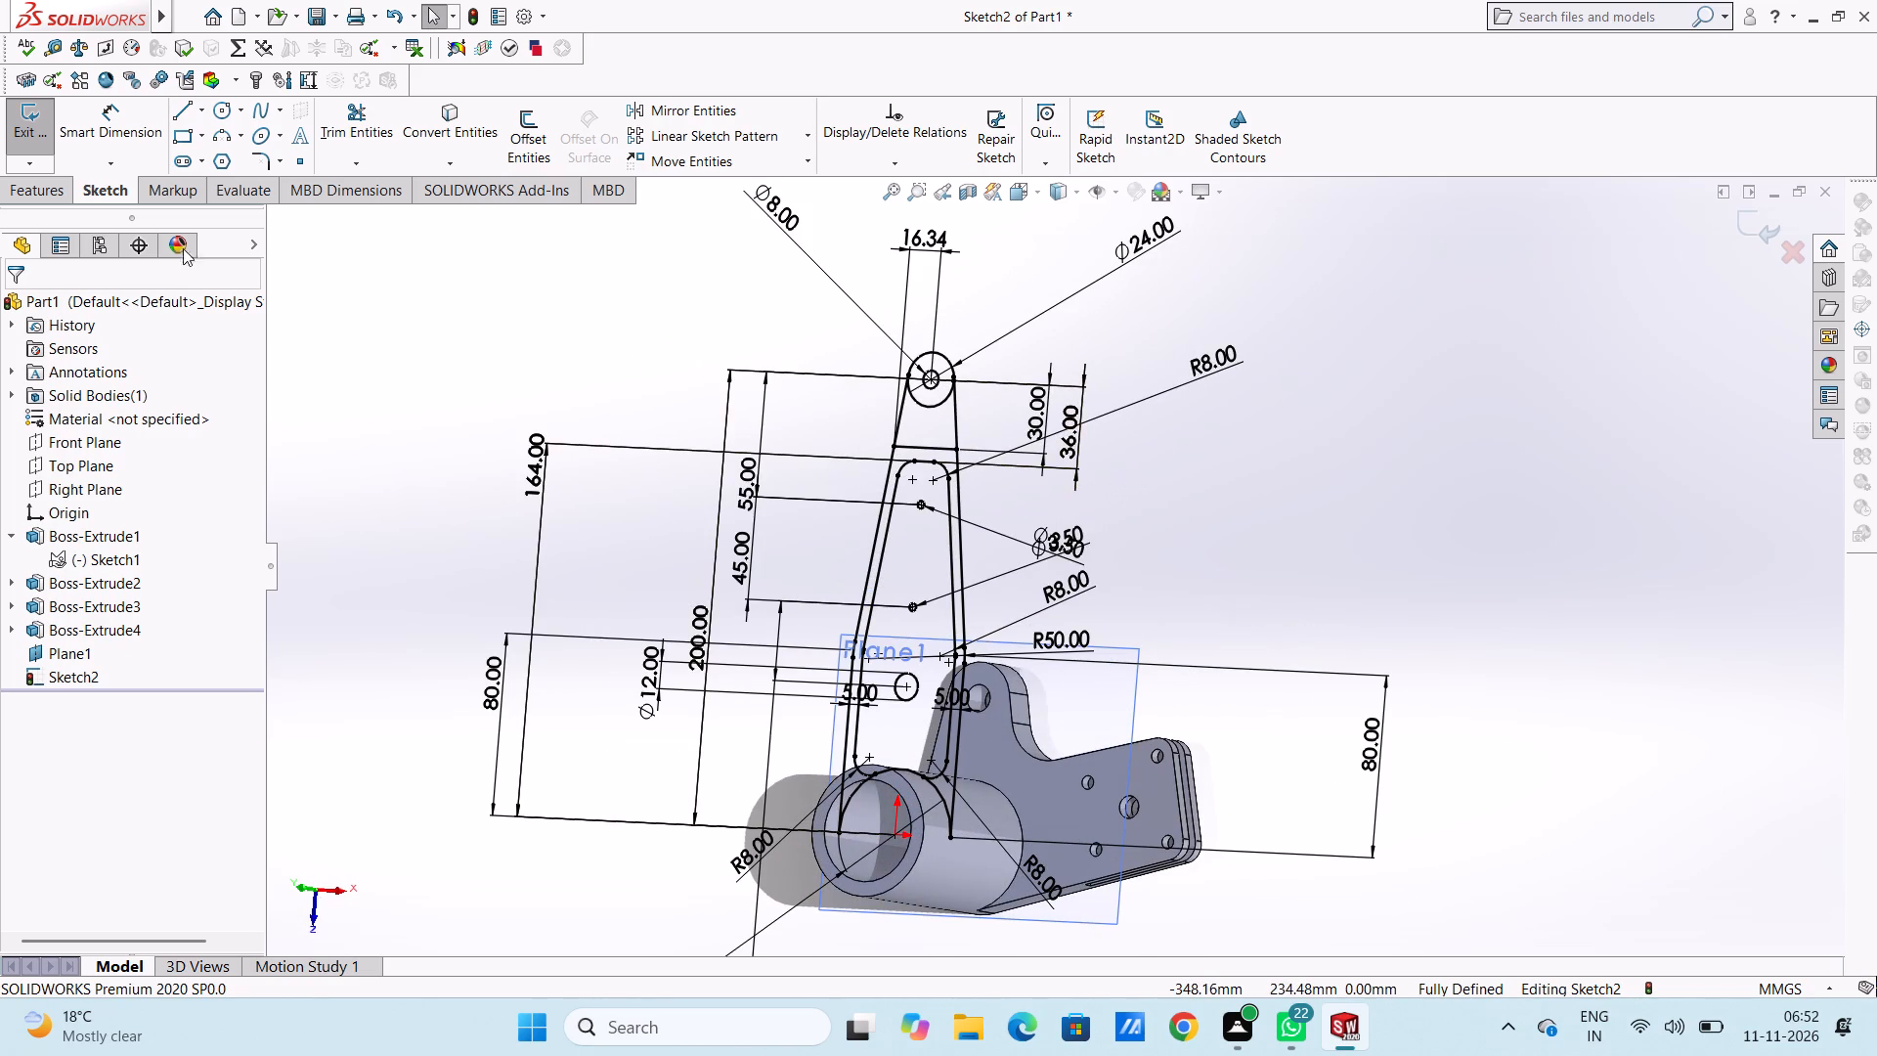
{"action": "left_click", "coordinate": [46, 192]}
{"action": "left_click", "coordinate": [38, 150]}
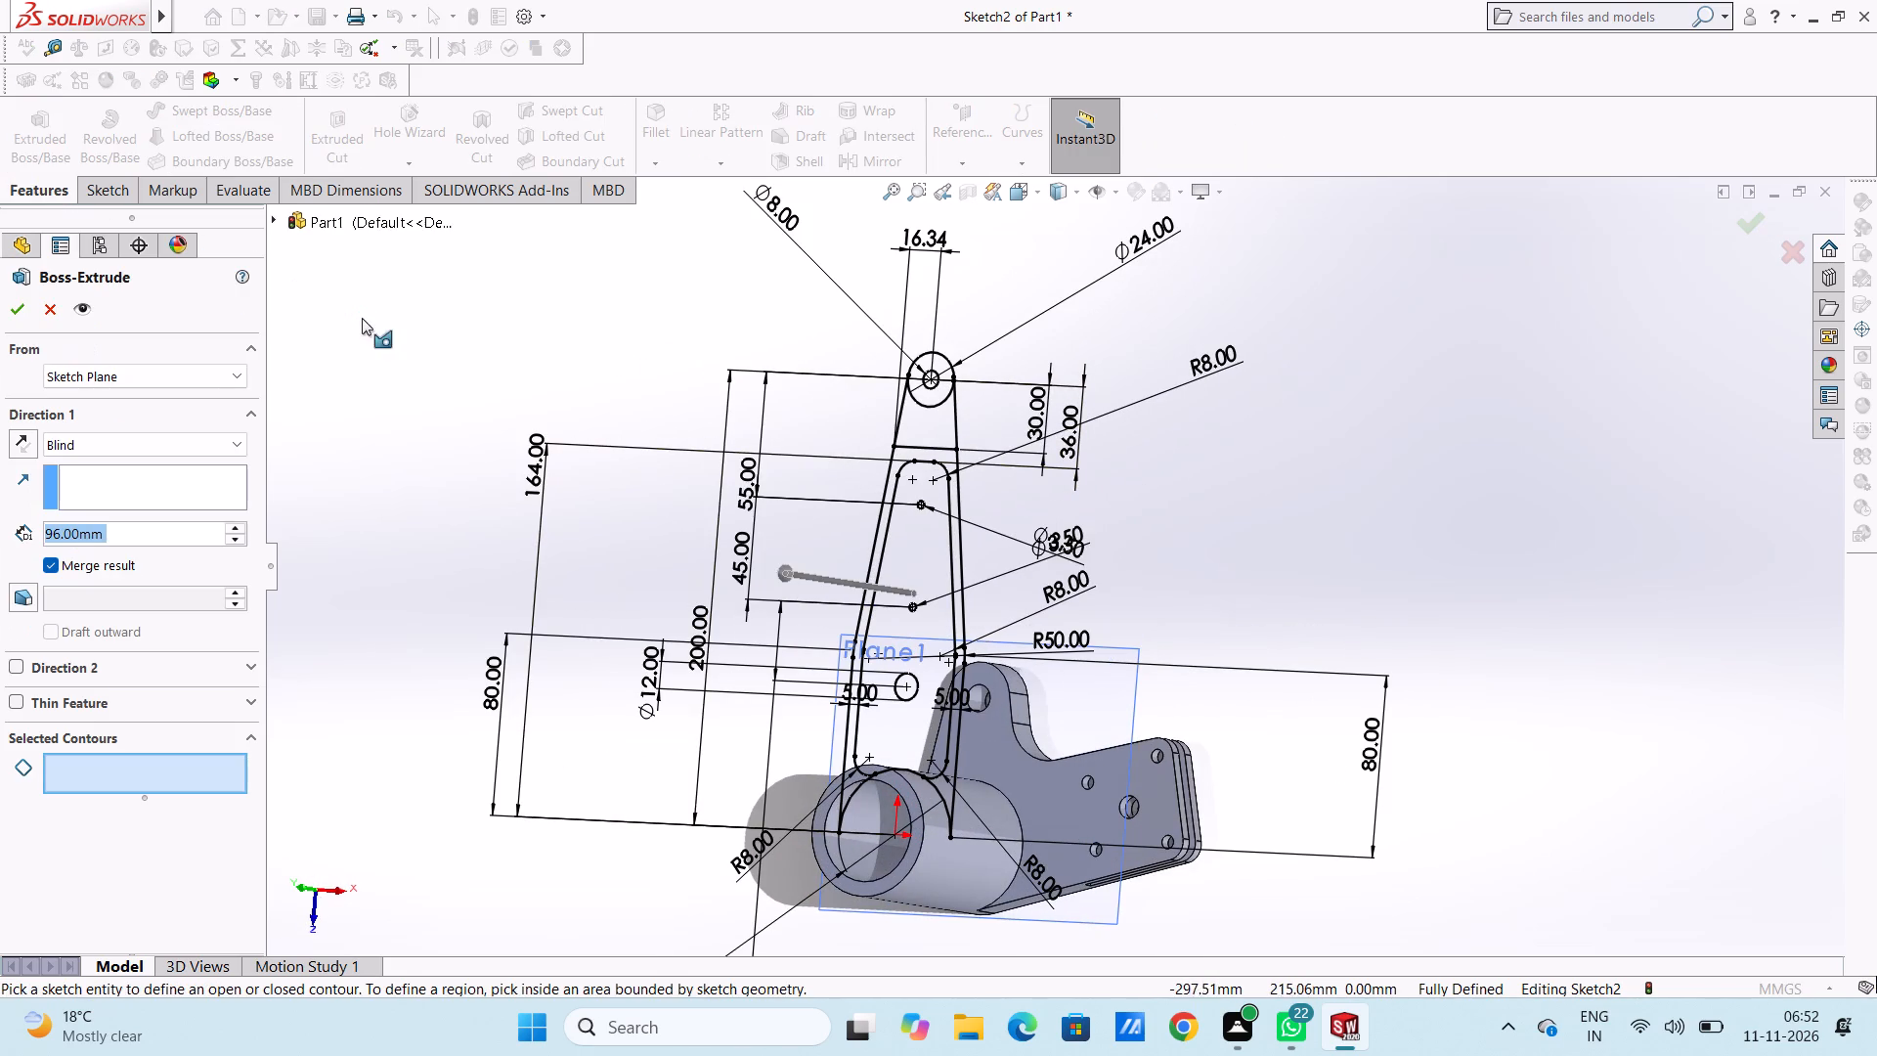
{"action": "scroll", "coordinate": [908, 491], "scroll_direction": "down", "scroll_amount": 5}
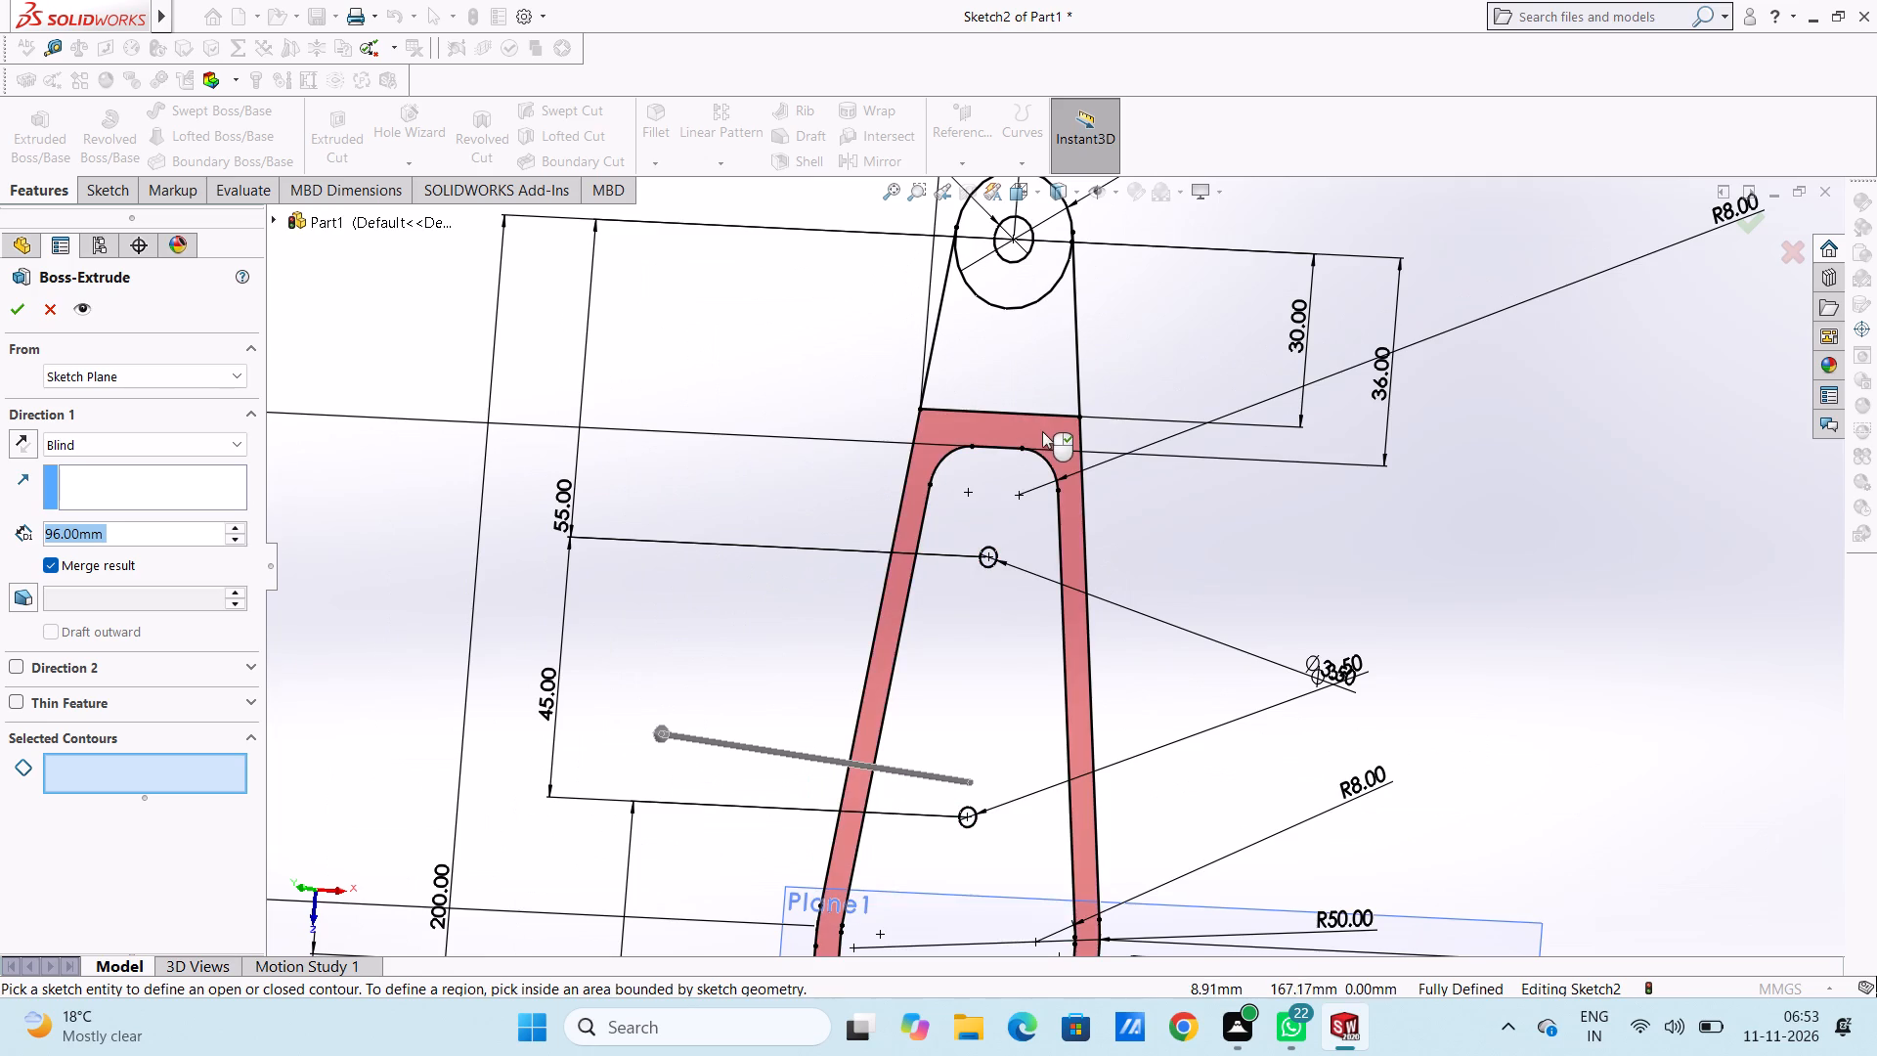
{"action": "left_click", "coordinate": [1042, 431]}
{"action": "scroll", "coordinate": [948, 528], "scroll_direction": "up", "scroll_amount": 5}
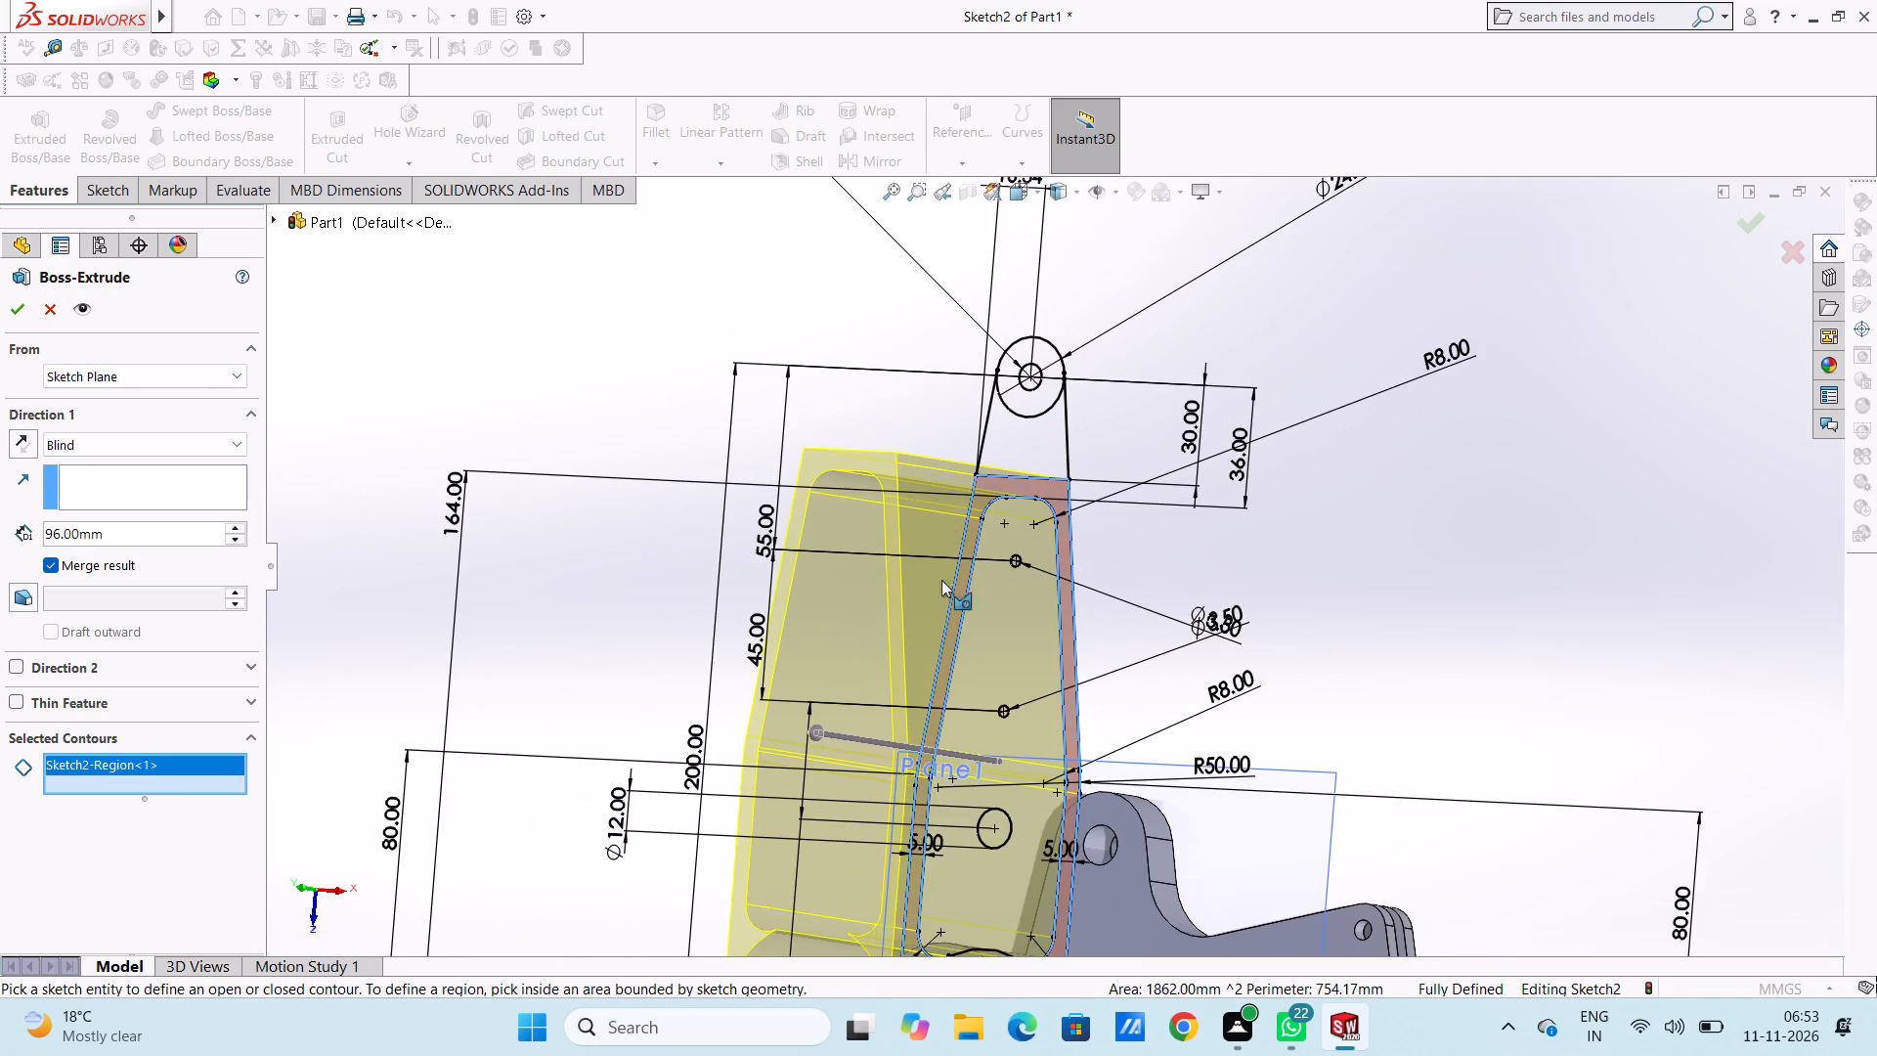
{"action": "middle_click_drag", "start_coordinate": [1163, 594], "coordinate": [1237, 589]}
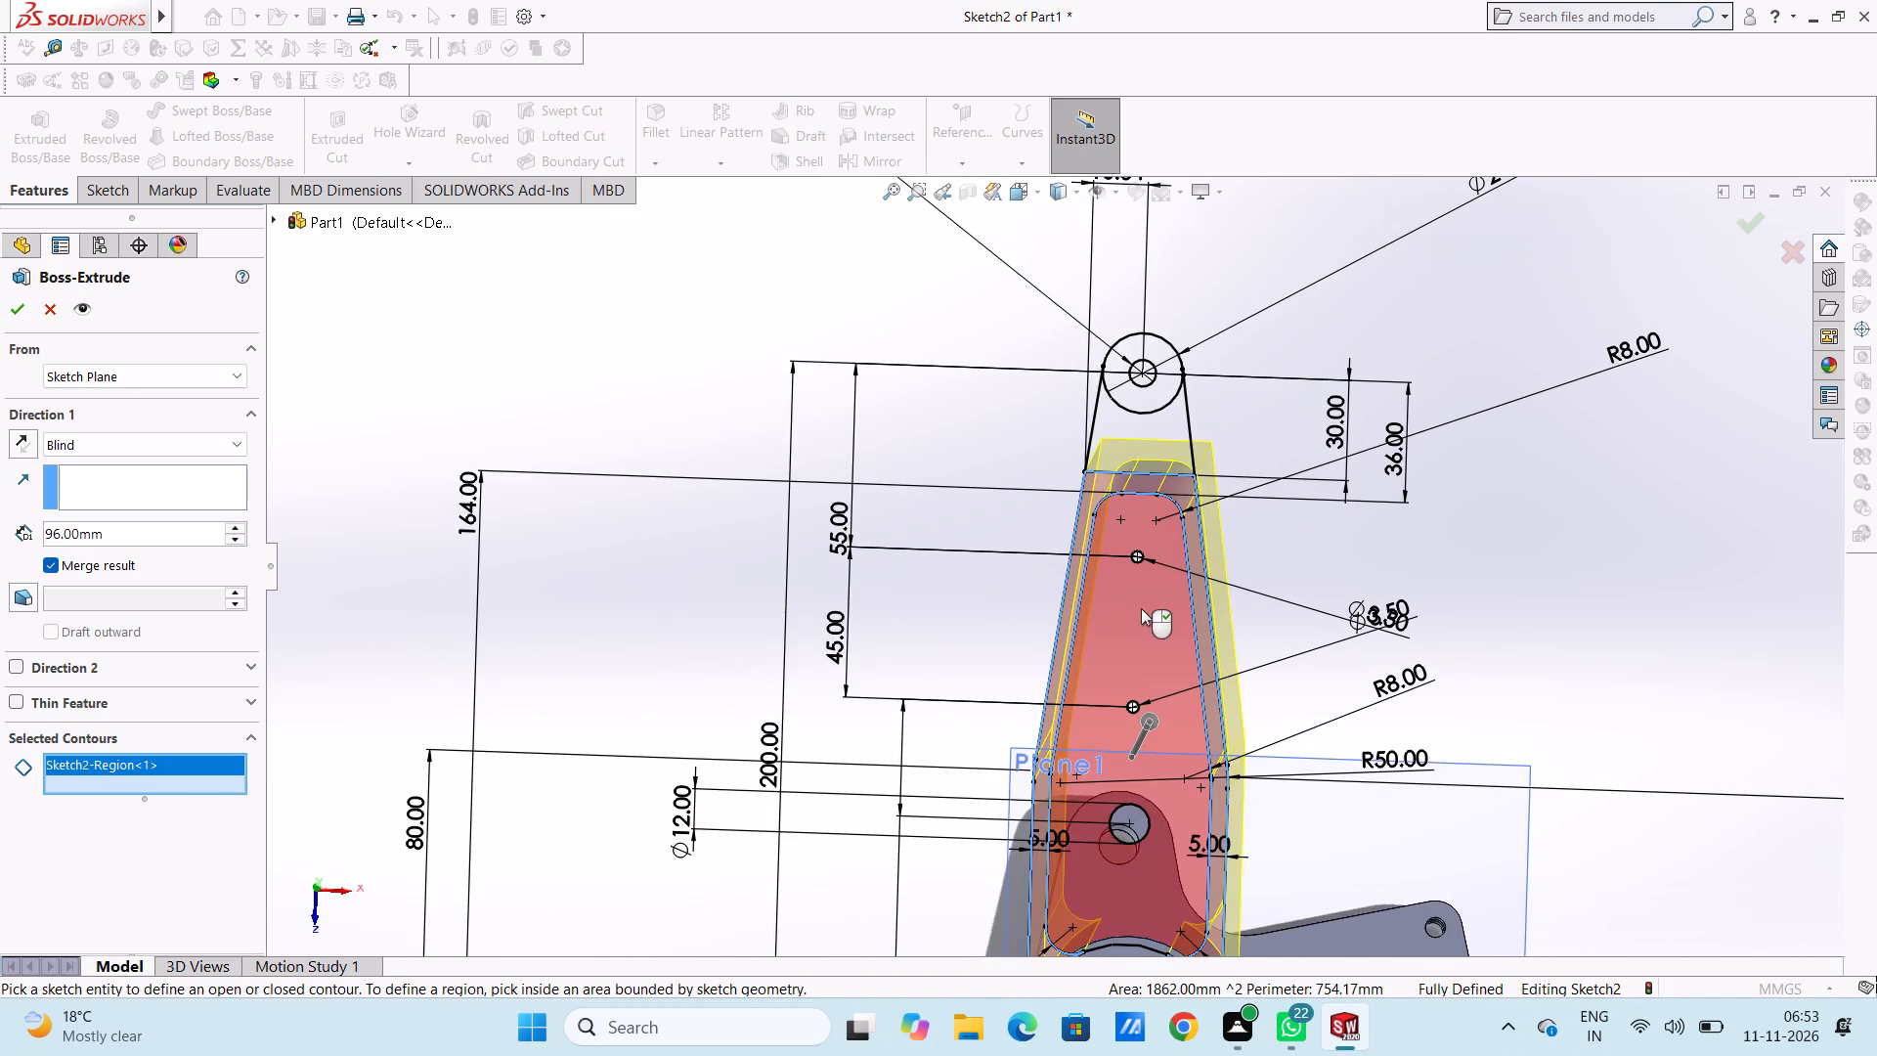
{"action": "left_click", "coordinate": [1141, 608]}
{"action": "middle_click_drag", "start_coordinate": [644, 579], "coordinate": [574, 586]}
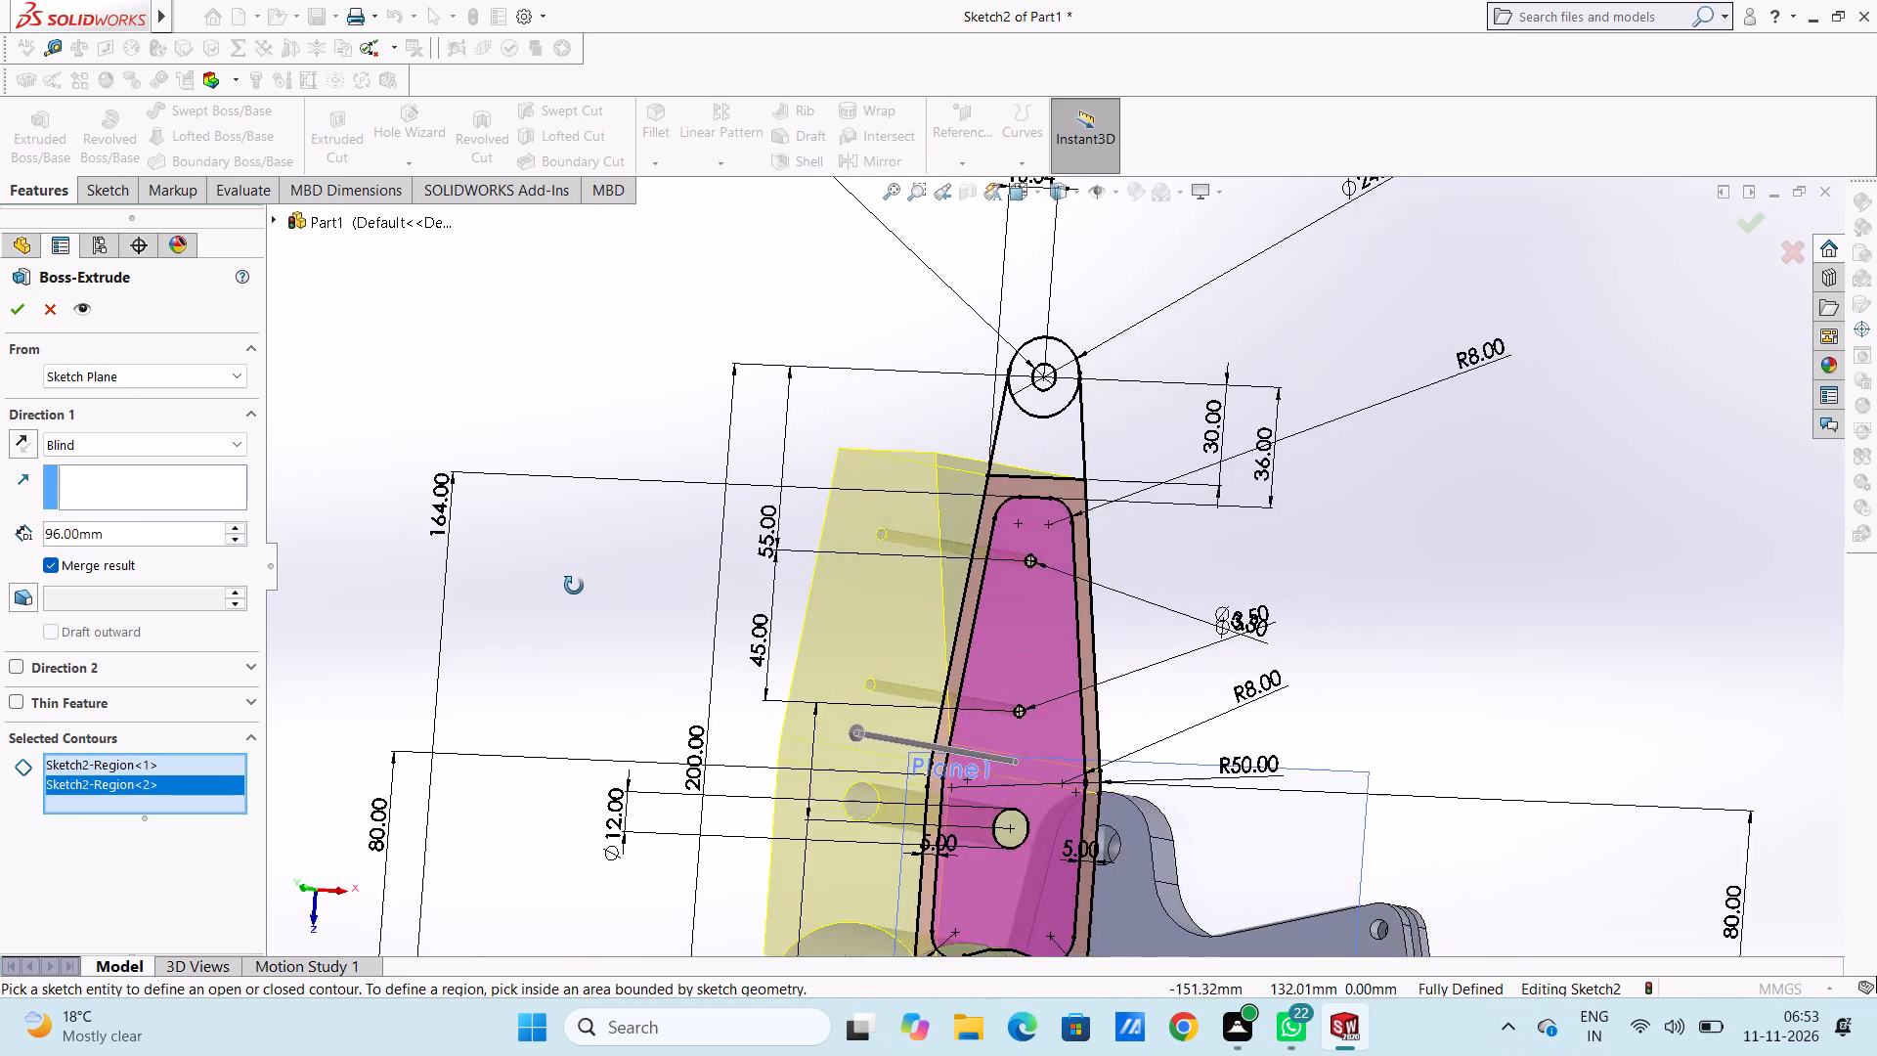
{"action": "middle_click_drag", "start_coordinate": [574, 586], "coordinate": [566, 587]}
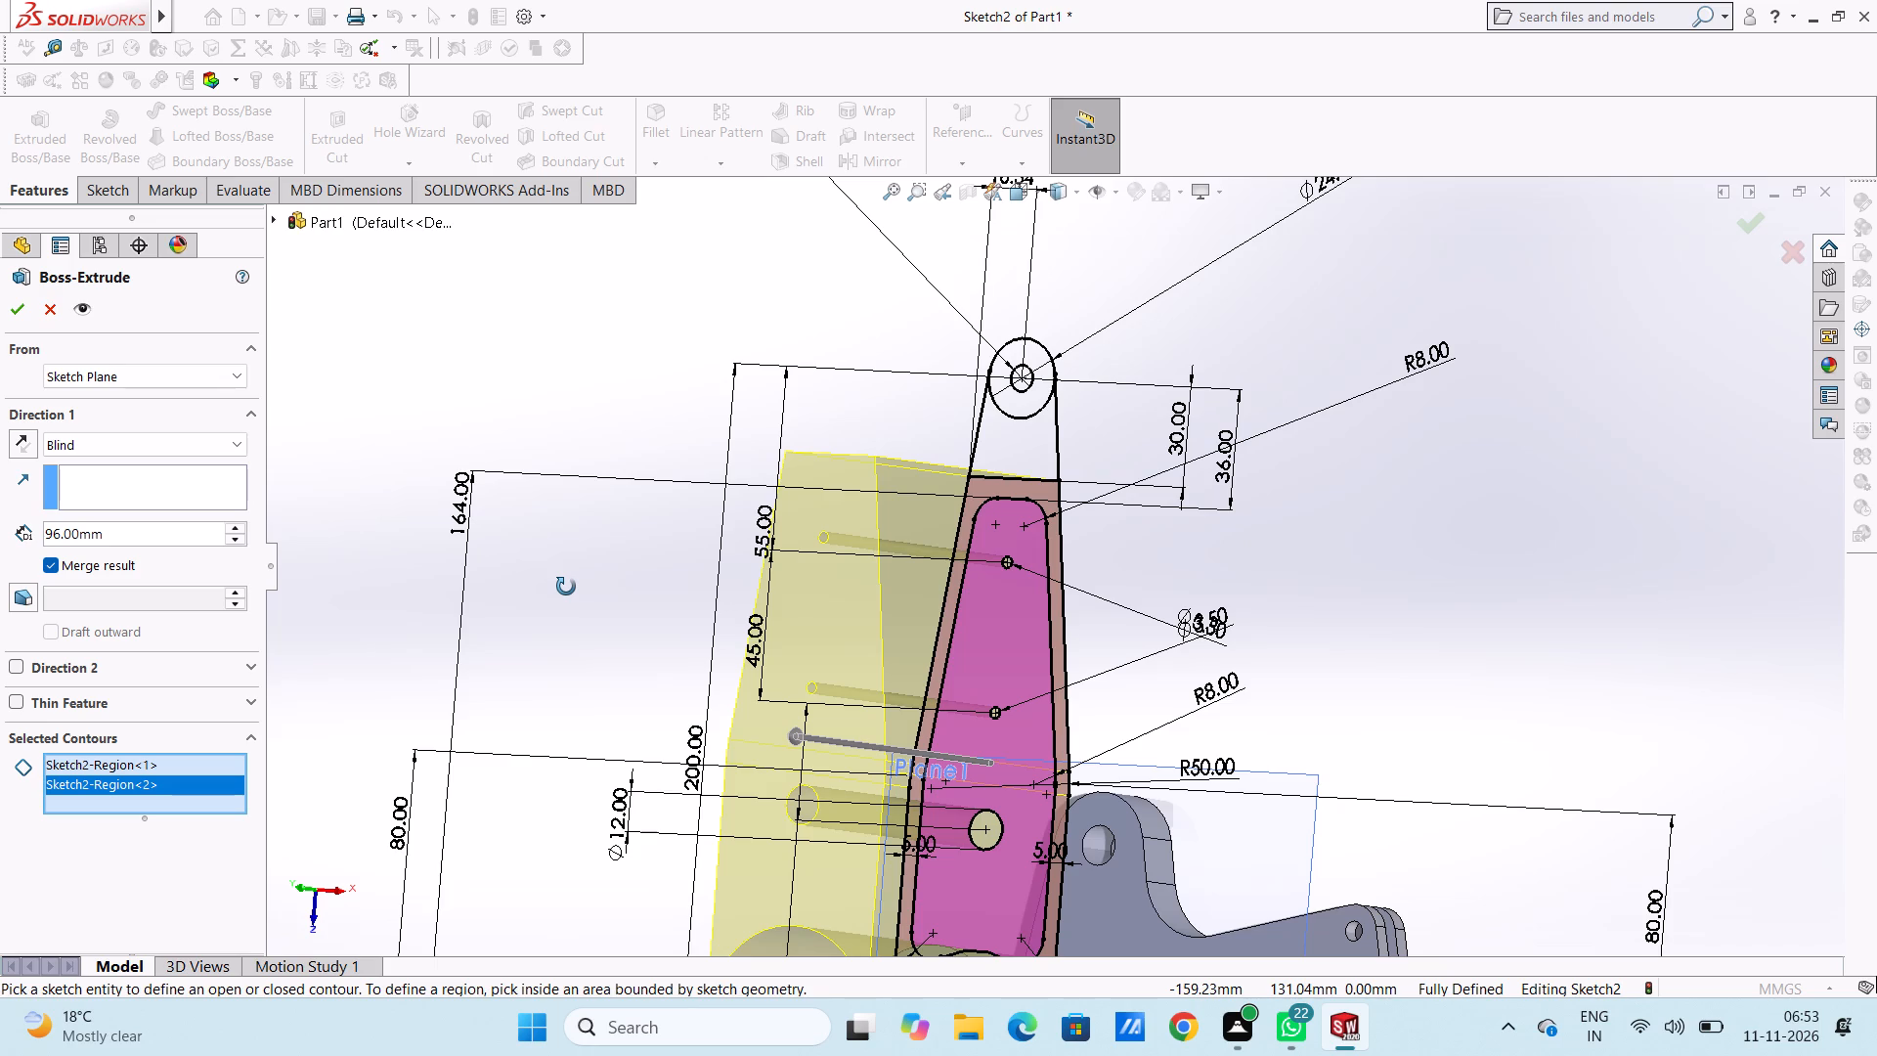
{"action": "middle_click_drag", "start_coordinate": [566, 587], "coordinate": [537, 590]}
{"action": "double_click", "coordinate": [170, 533]}
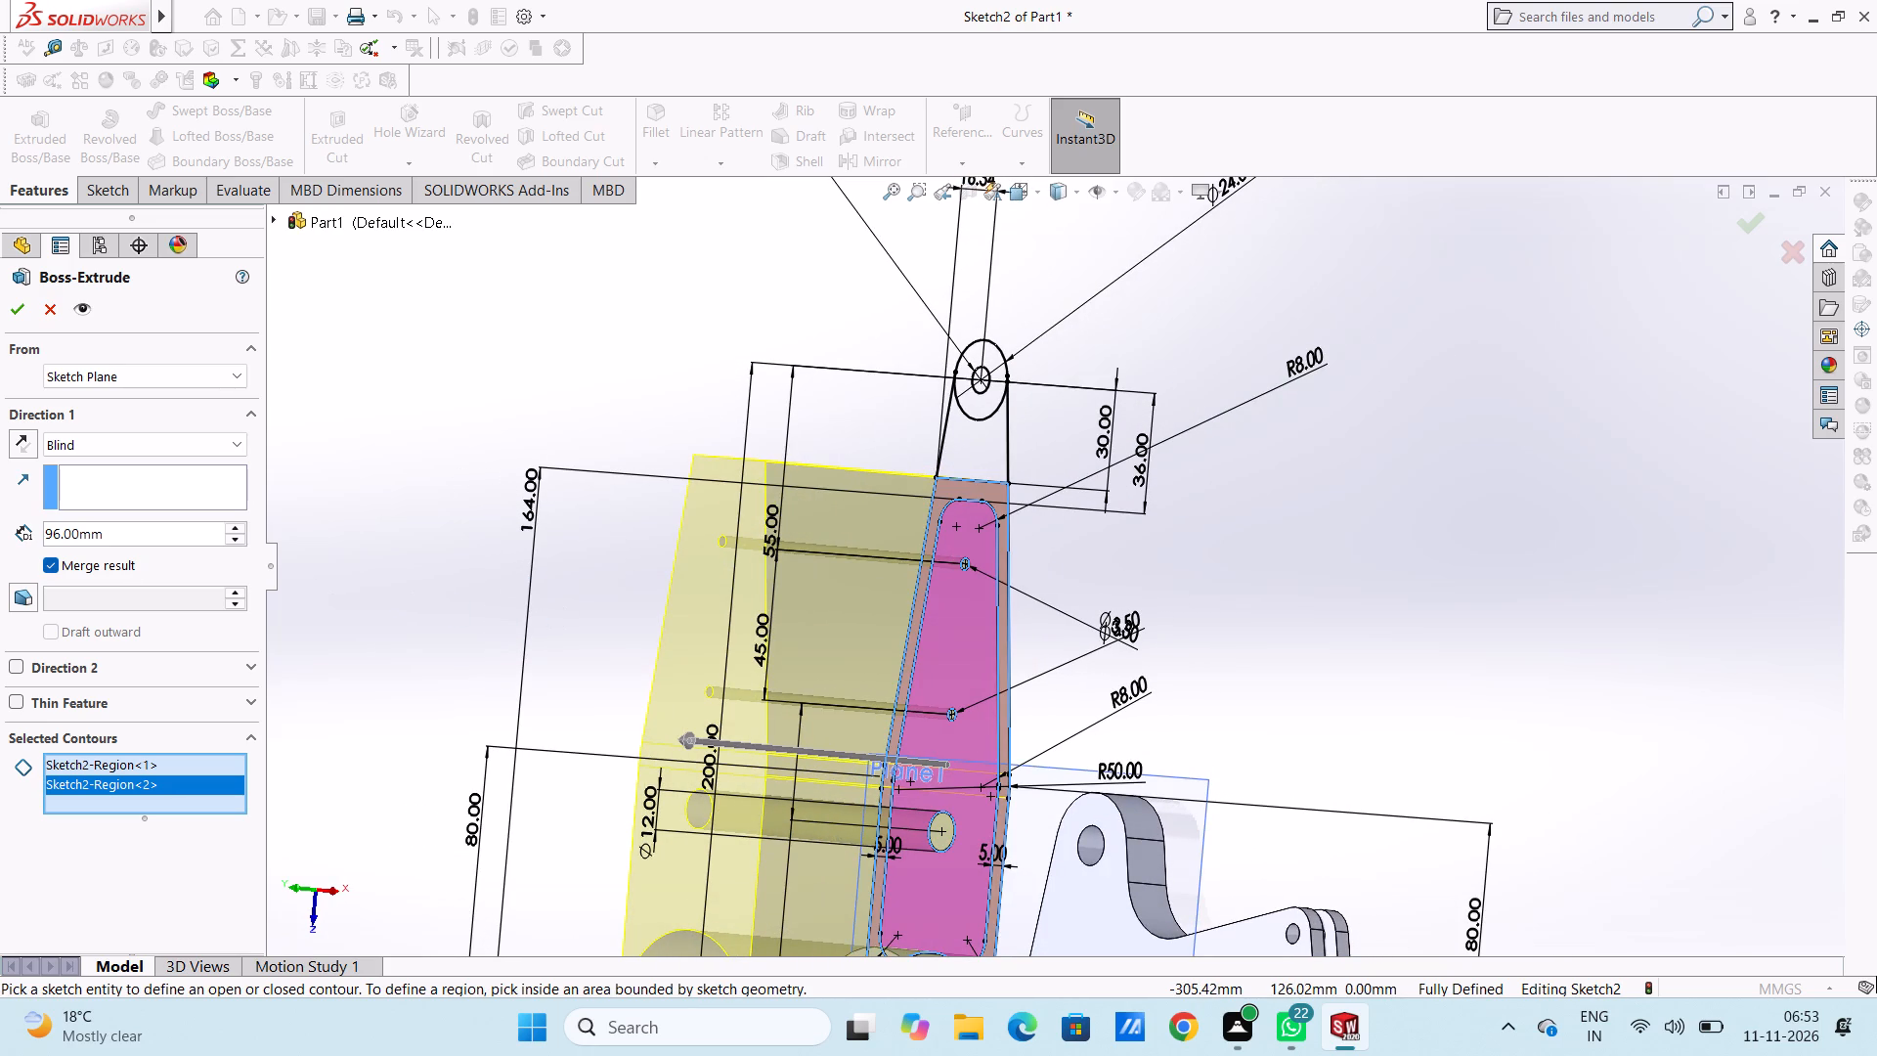
{"action": "key", "text": "9"}
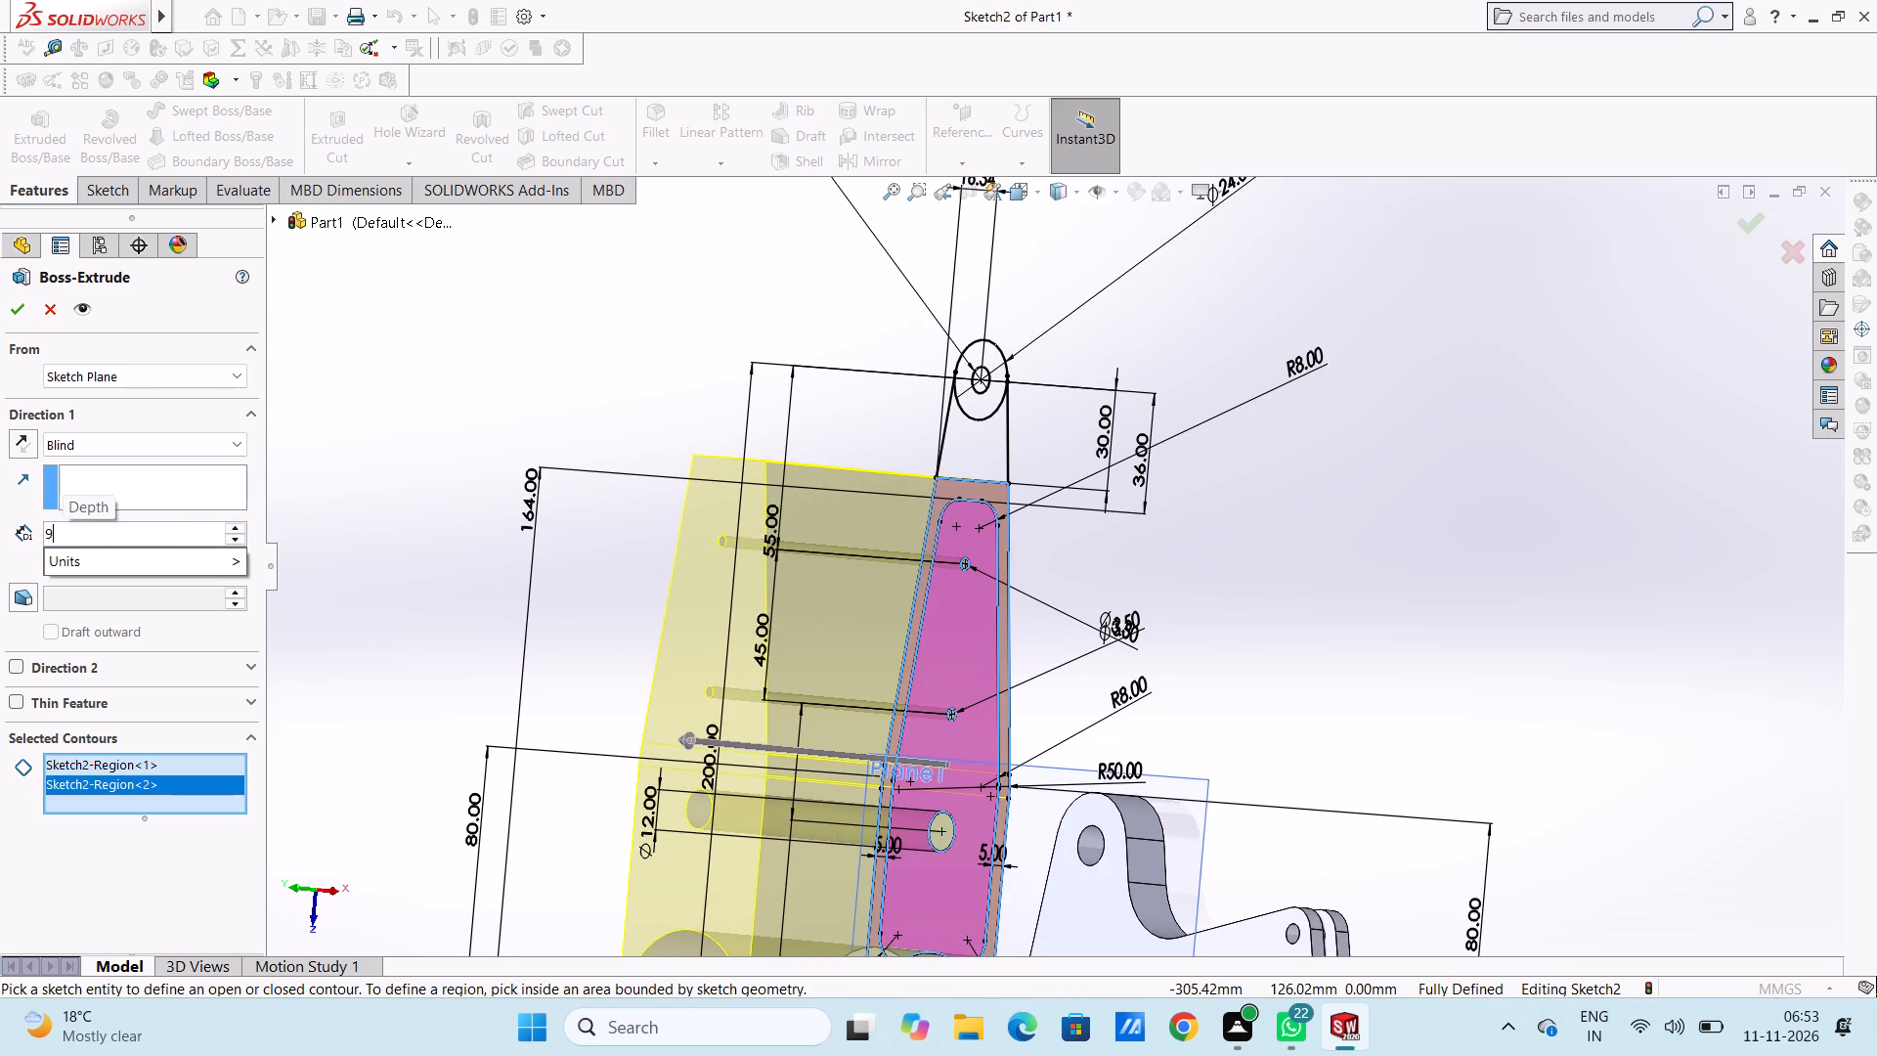
{"action": "key", "text": "Return"}
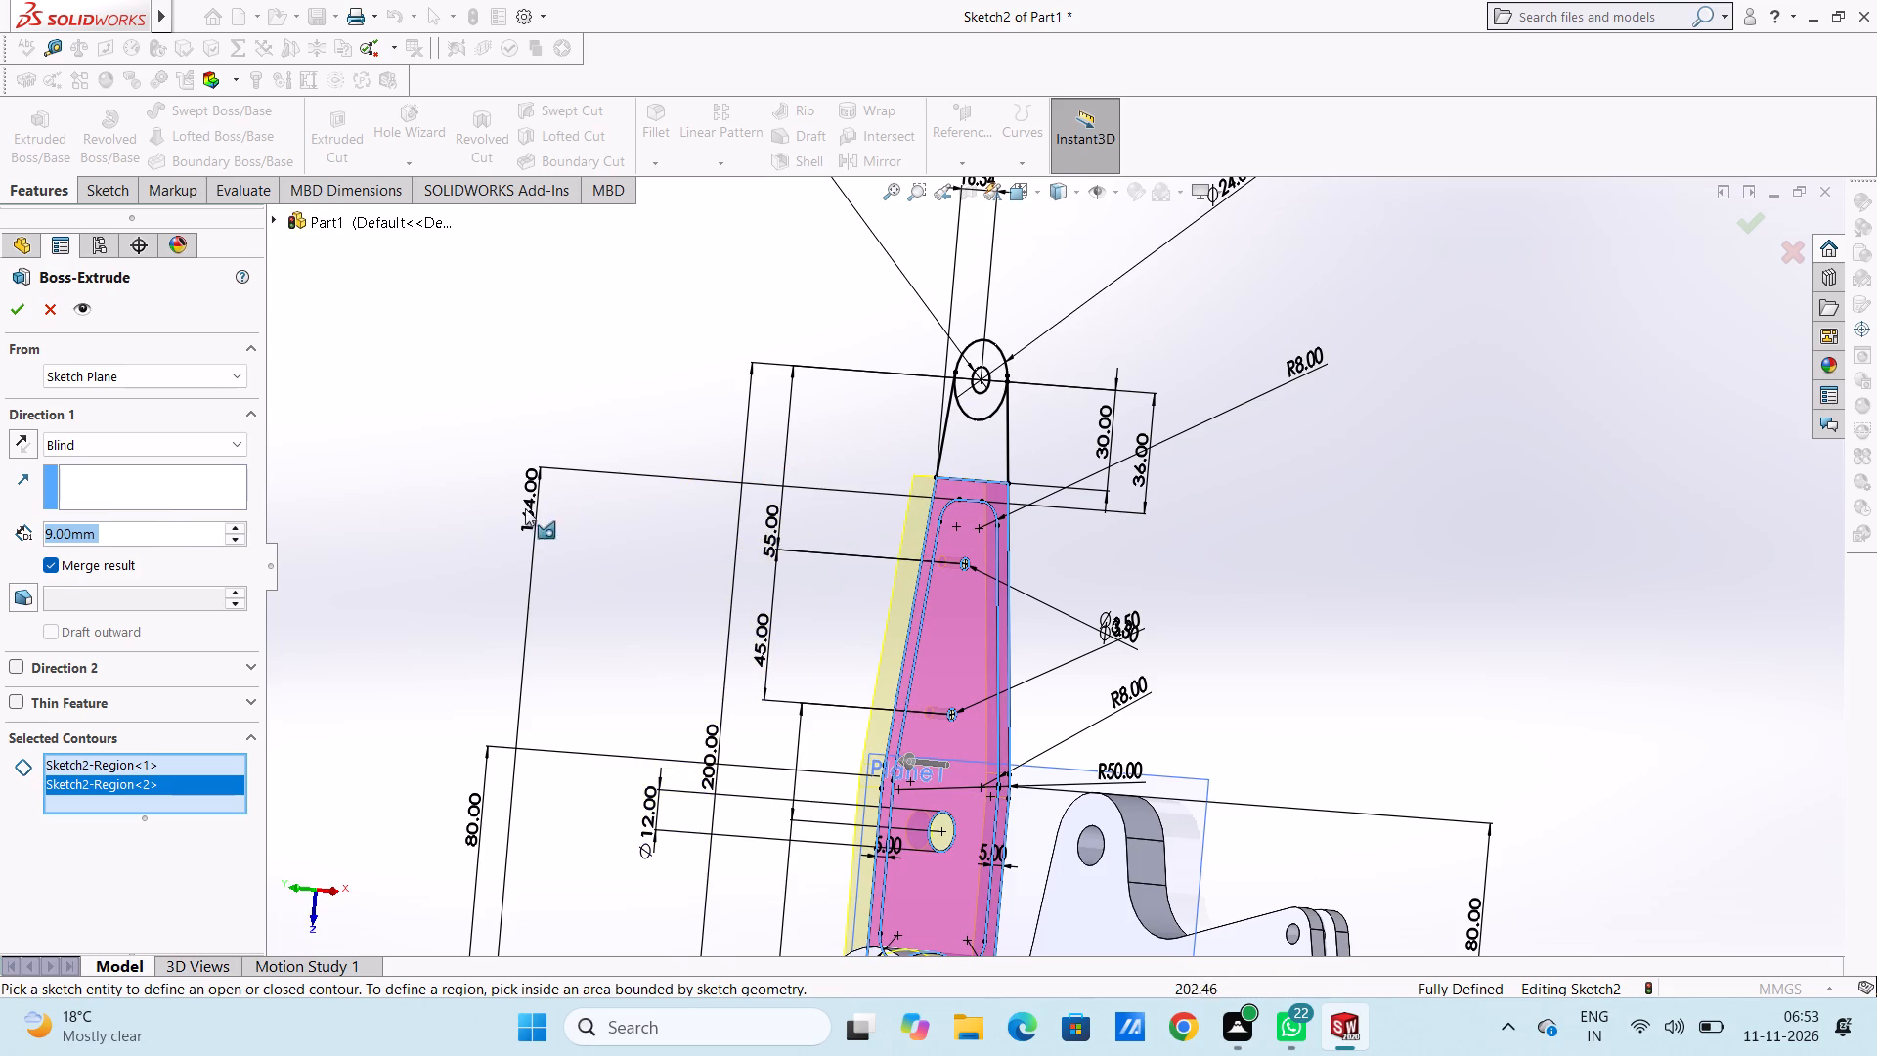
Set the arm extrusion's end condition to Mid Plane and complete the feature.
{"action": "middle_click_drag", "start_coordinate": [578, 416], "coordinate": [526, 412]}
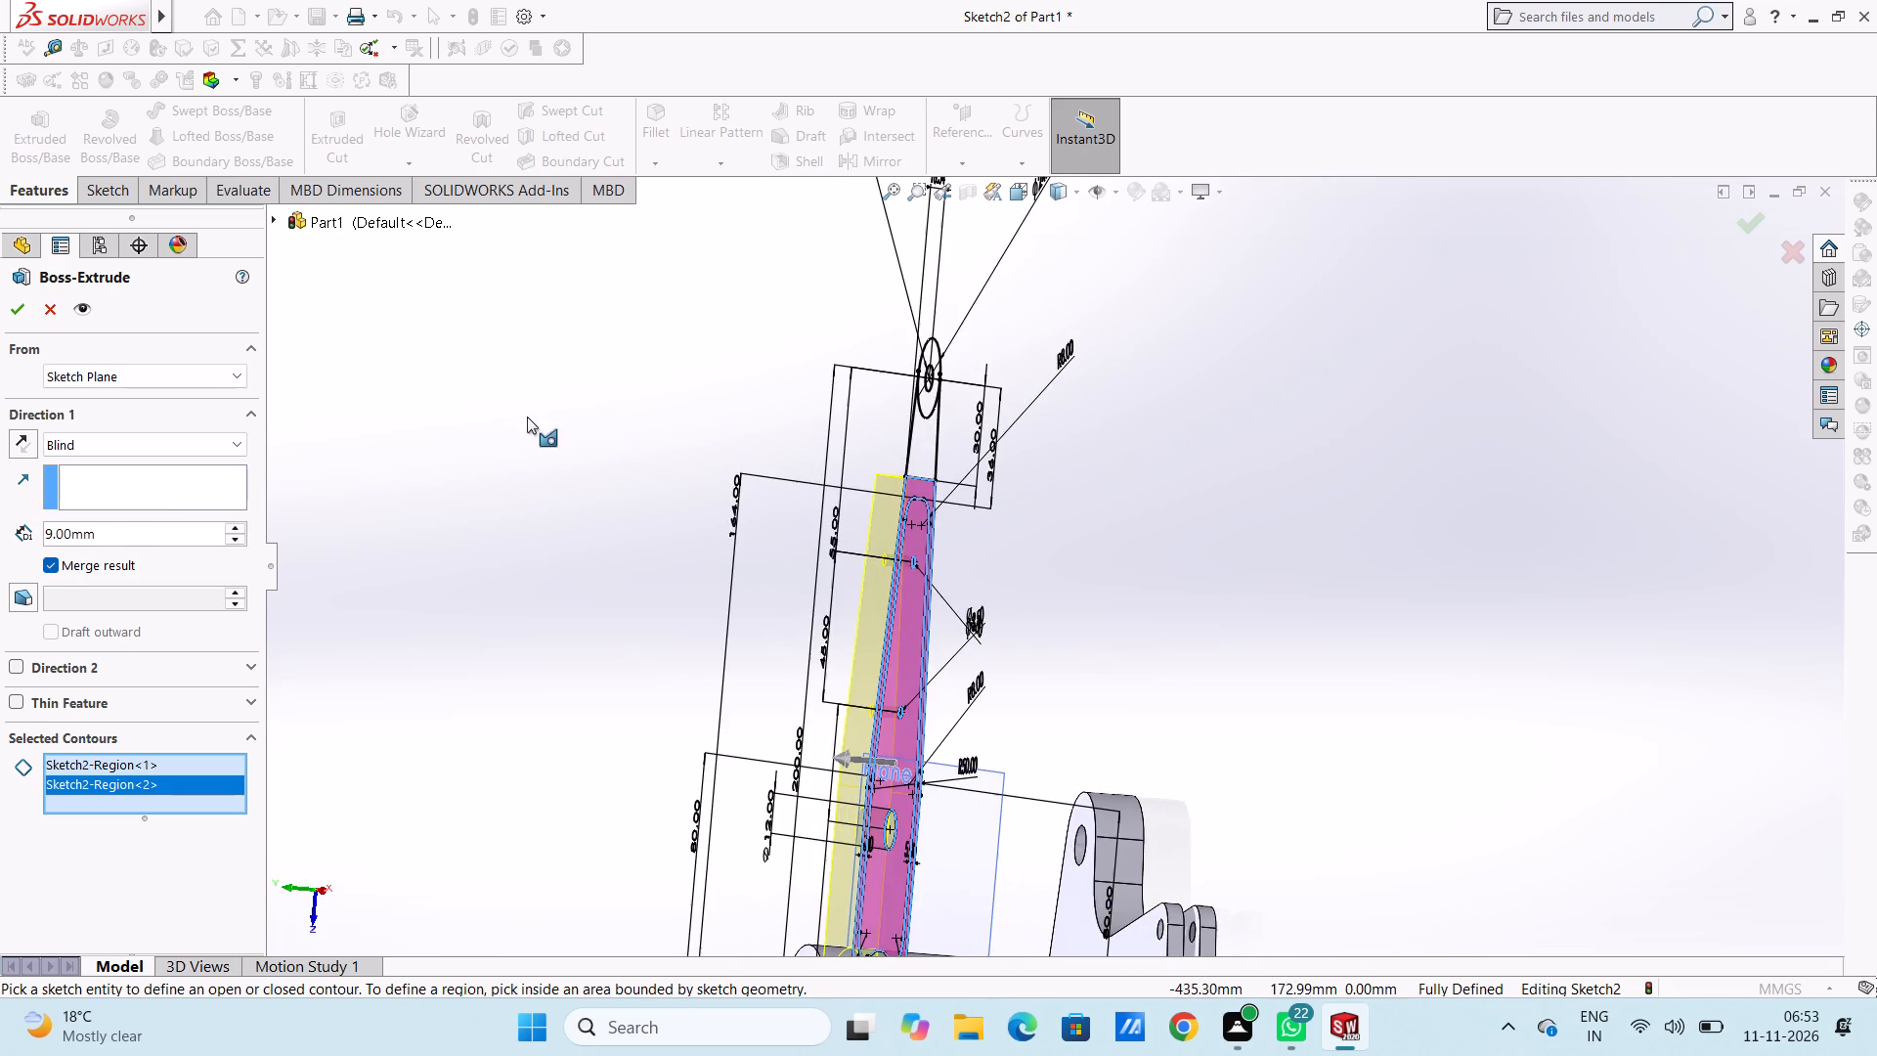
{"action": "scroll", "coordinate": [517, 481], "scroll_direction": "up", "scroll_amount": 3}
{"action": "middle_click_drag", "start_coordinate": [645, 635], "coordinate": [631, 642]}
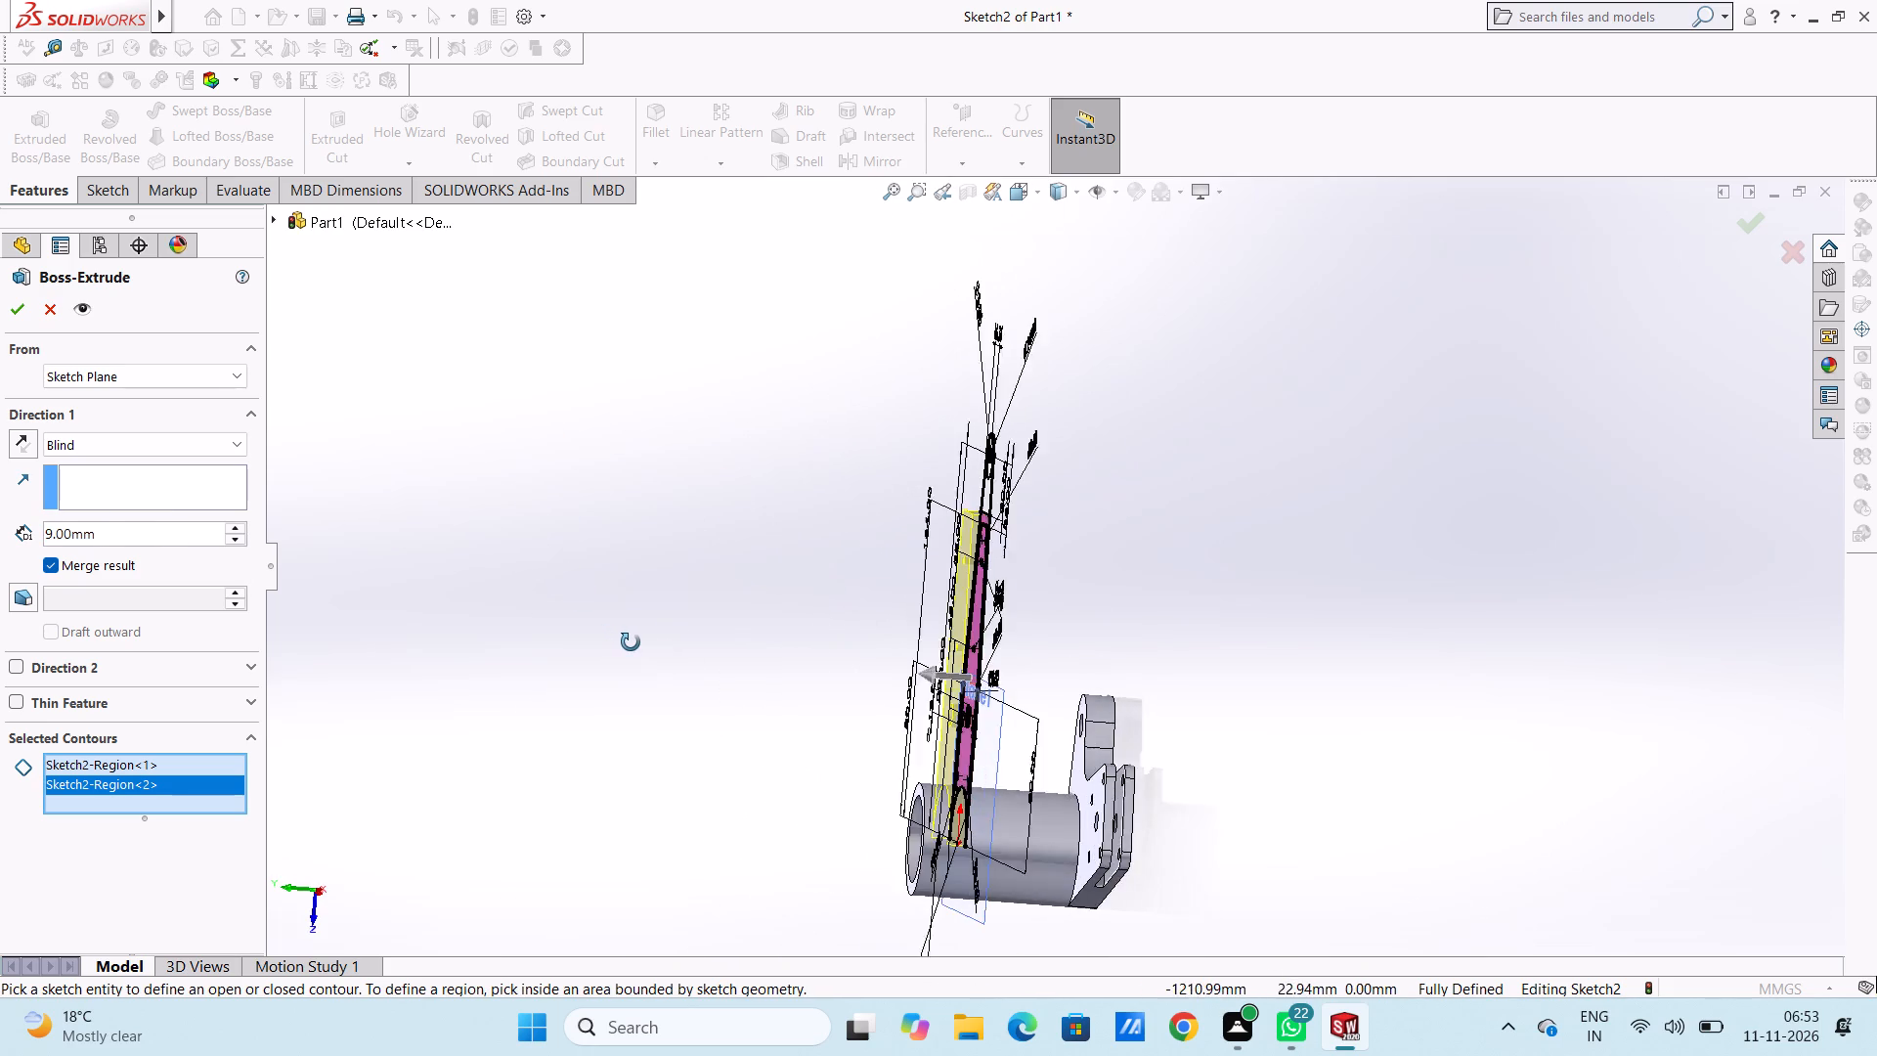
{"action": "middle_click_drag", "start_coordinate": [631, 642], "coordinate": [625, 639]}
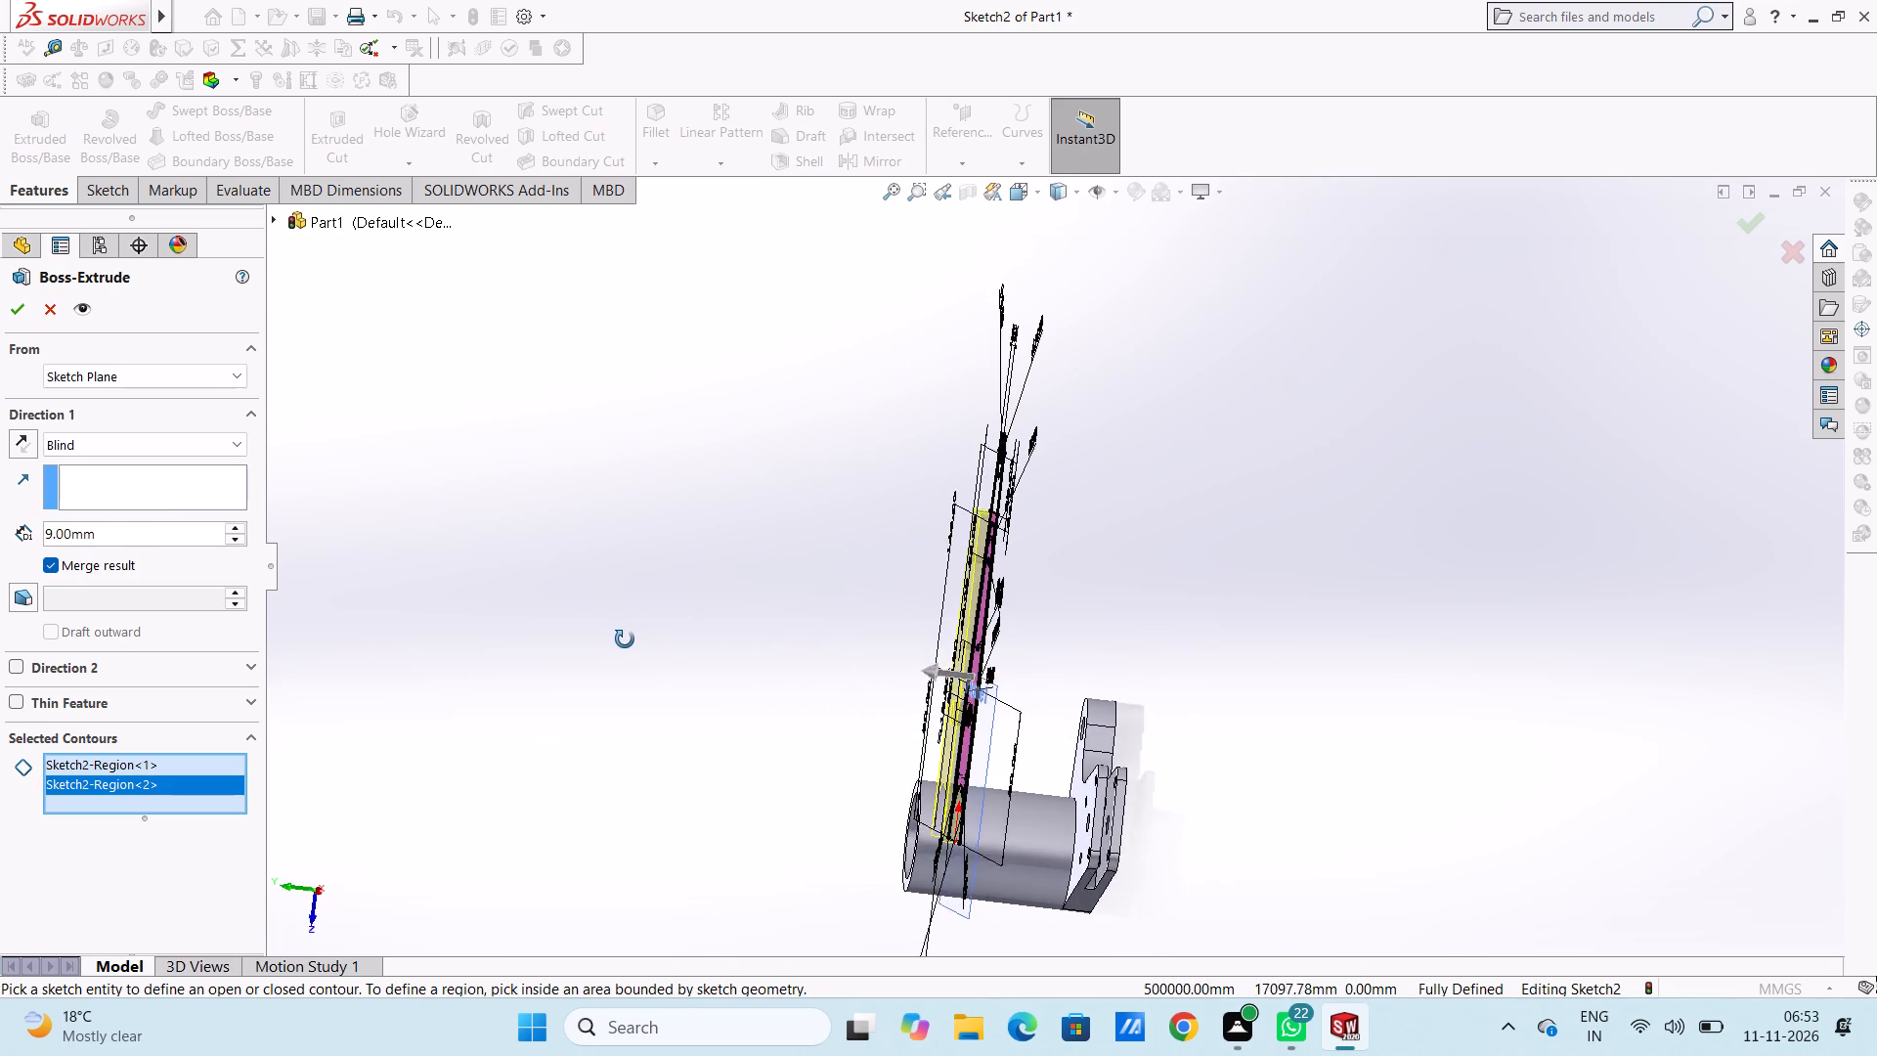
{"action": "middle_click_drag", "start_coordinate": [625, 639], "coordinate": [631, 643]}
{"action": "left_click", "coordinate": [226, 435]}
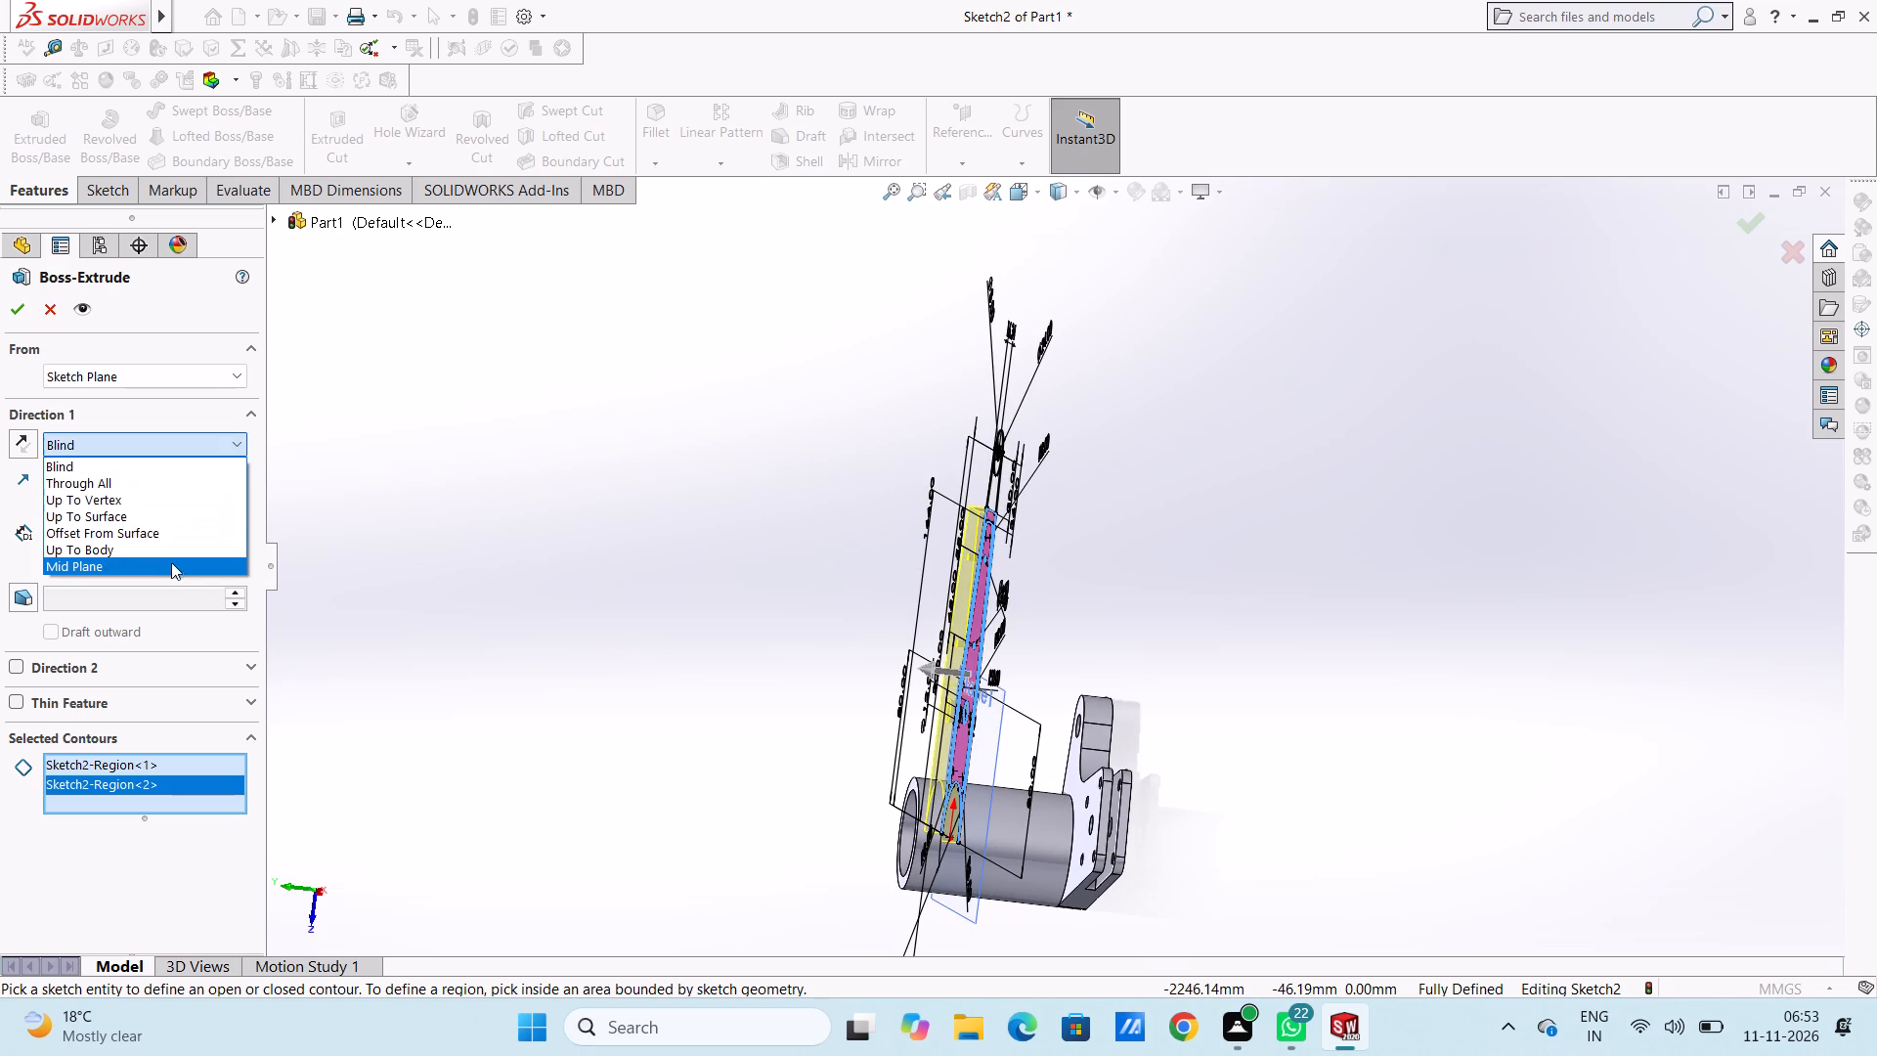
{"action": "left_click", "coordinate": [171, 566]}
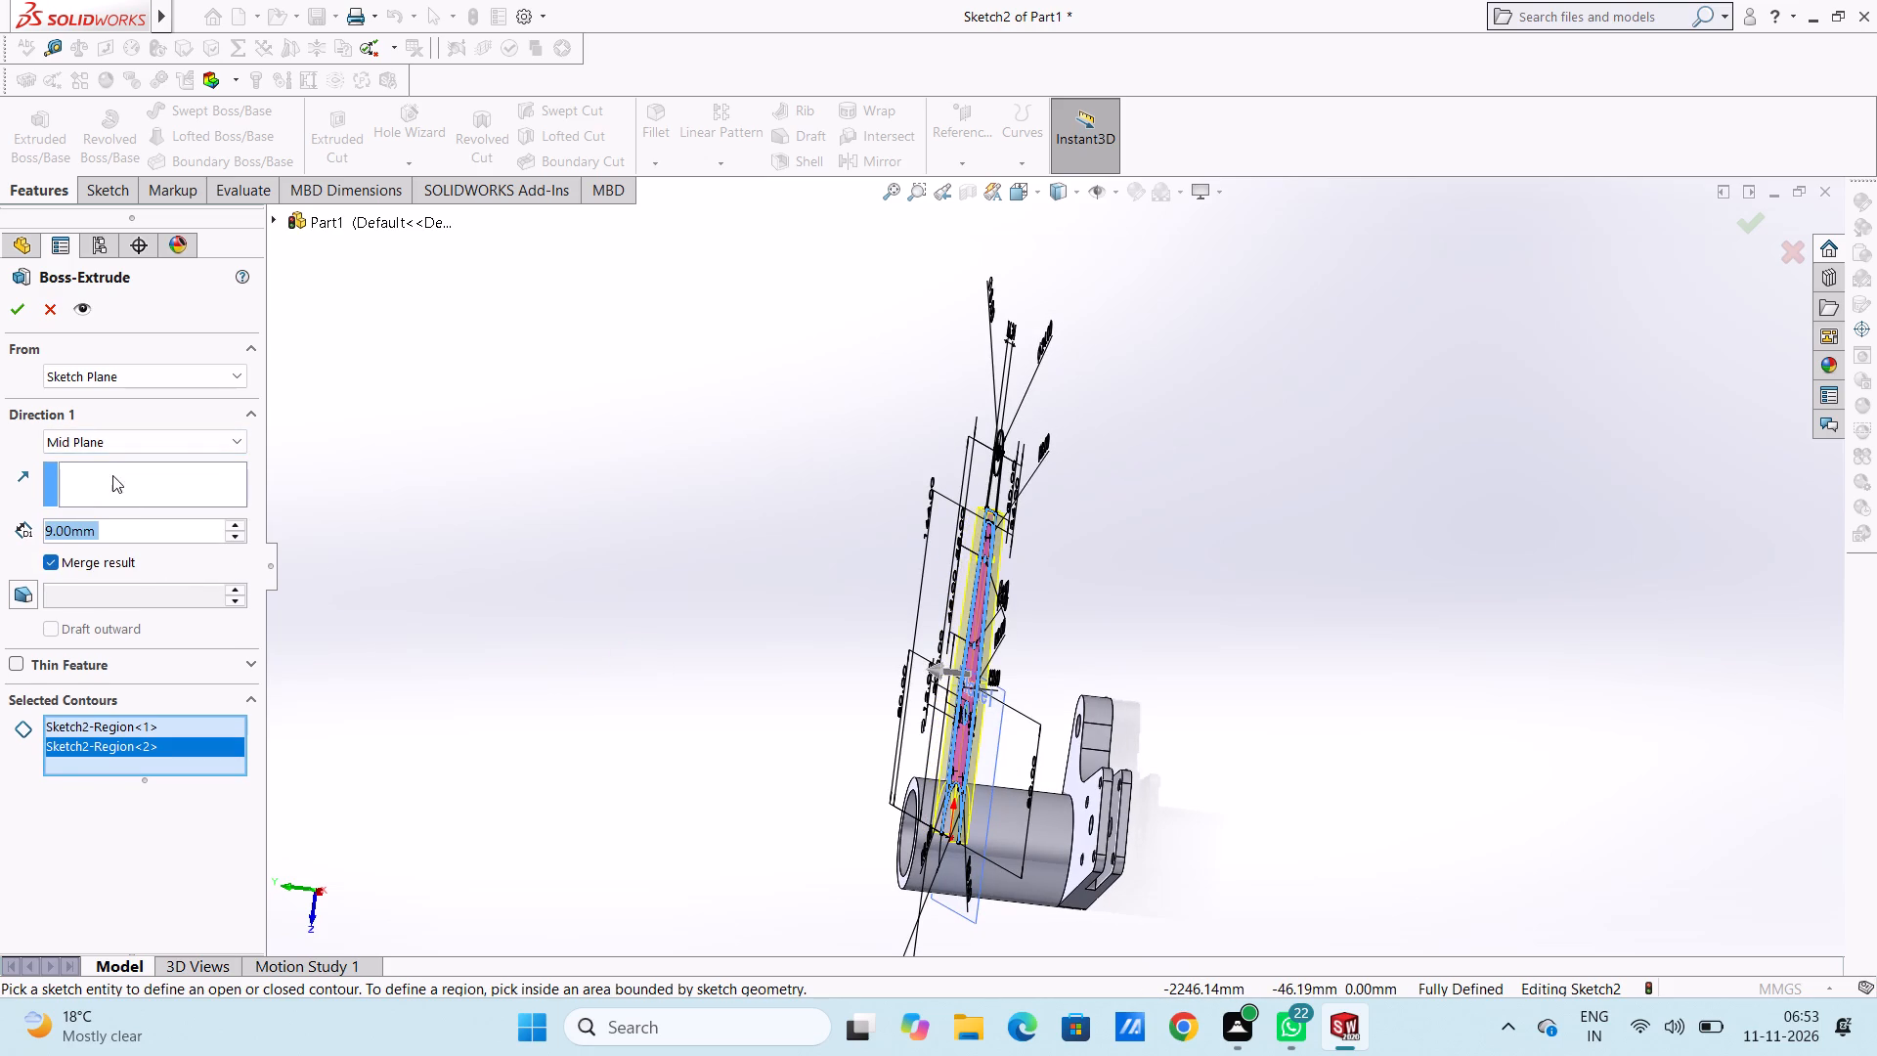
{"action": "left_click", "coordinate": [14, 310]}
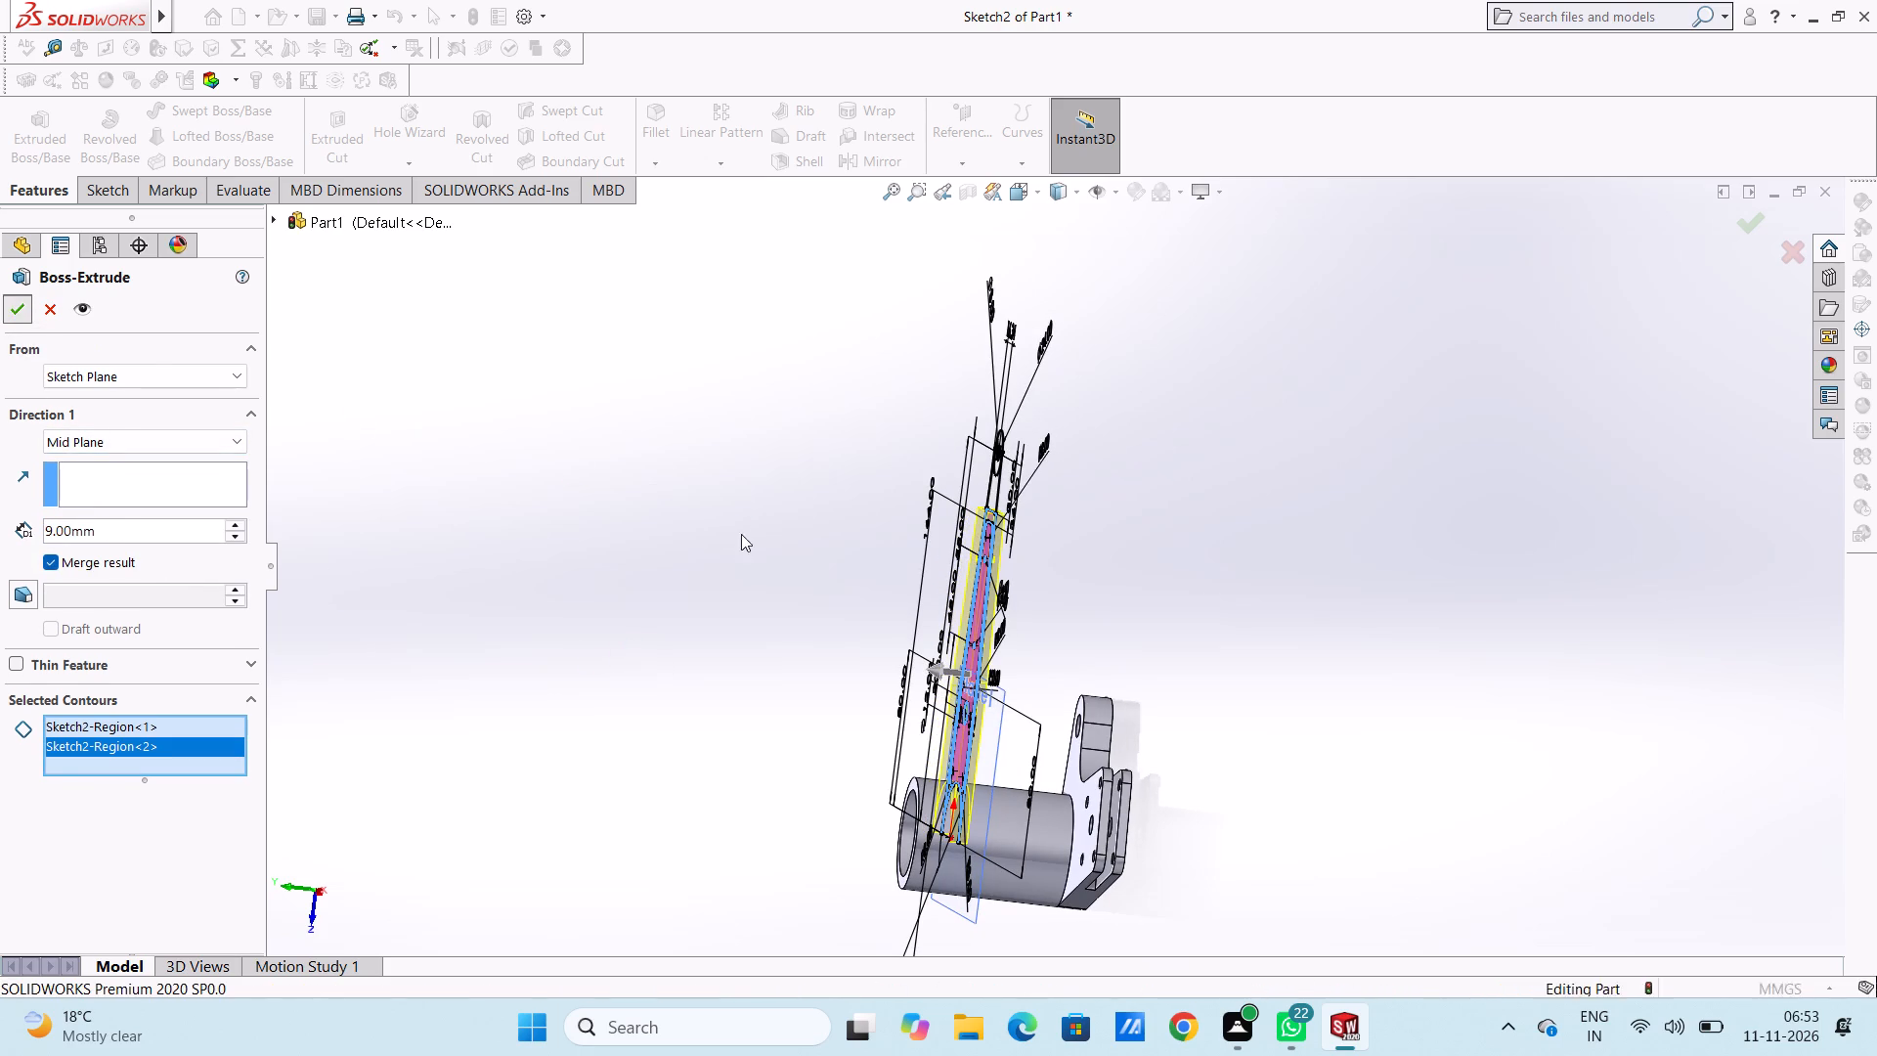
{"action": "left_click", "coordinate": [723, 548]}
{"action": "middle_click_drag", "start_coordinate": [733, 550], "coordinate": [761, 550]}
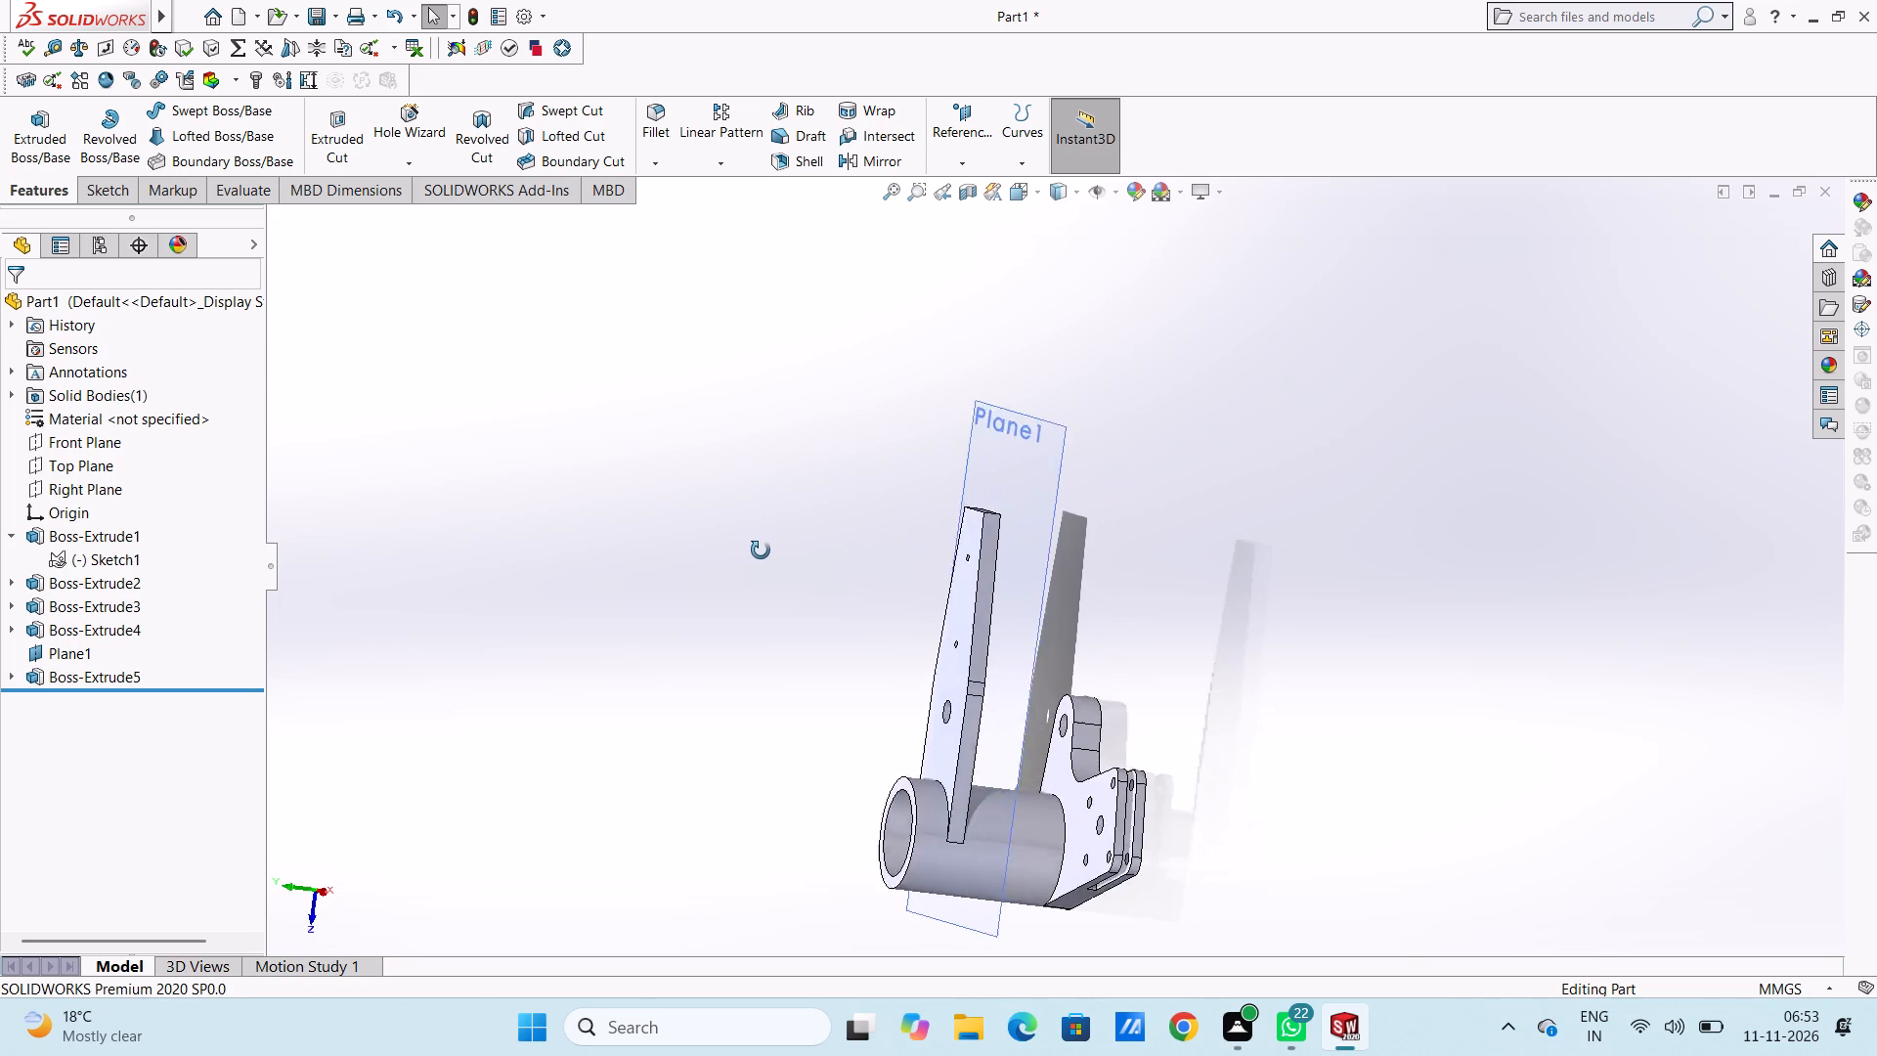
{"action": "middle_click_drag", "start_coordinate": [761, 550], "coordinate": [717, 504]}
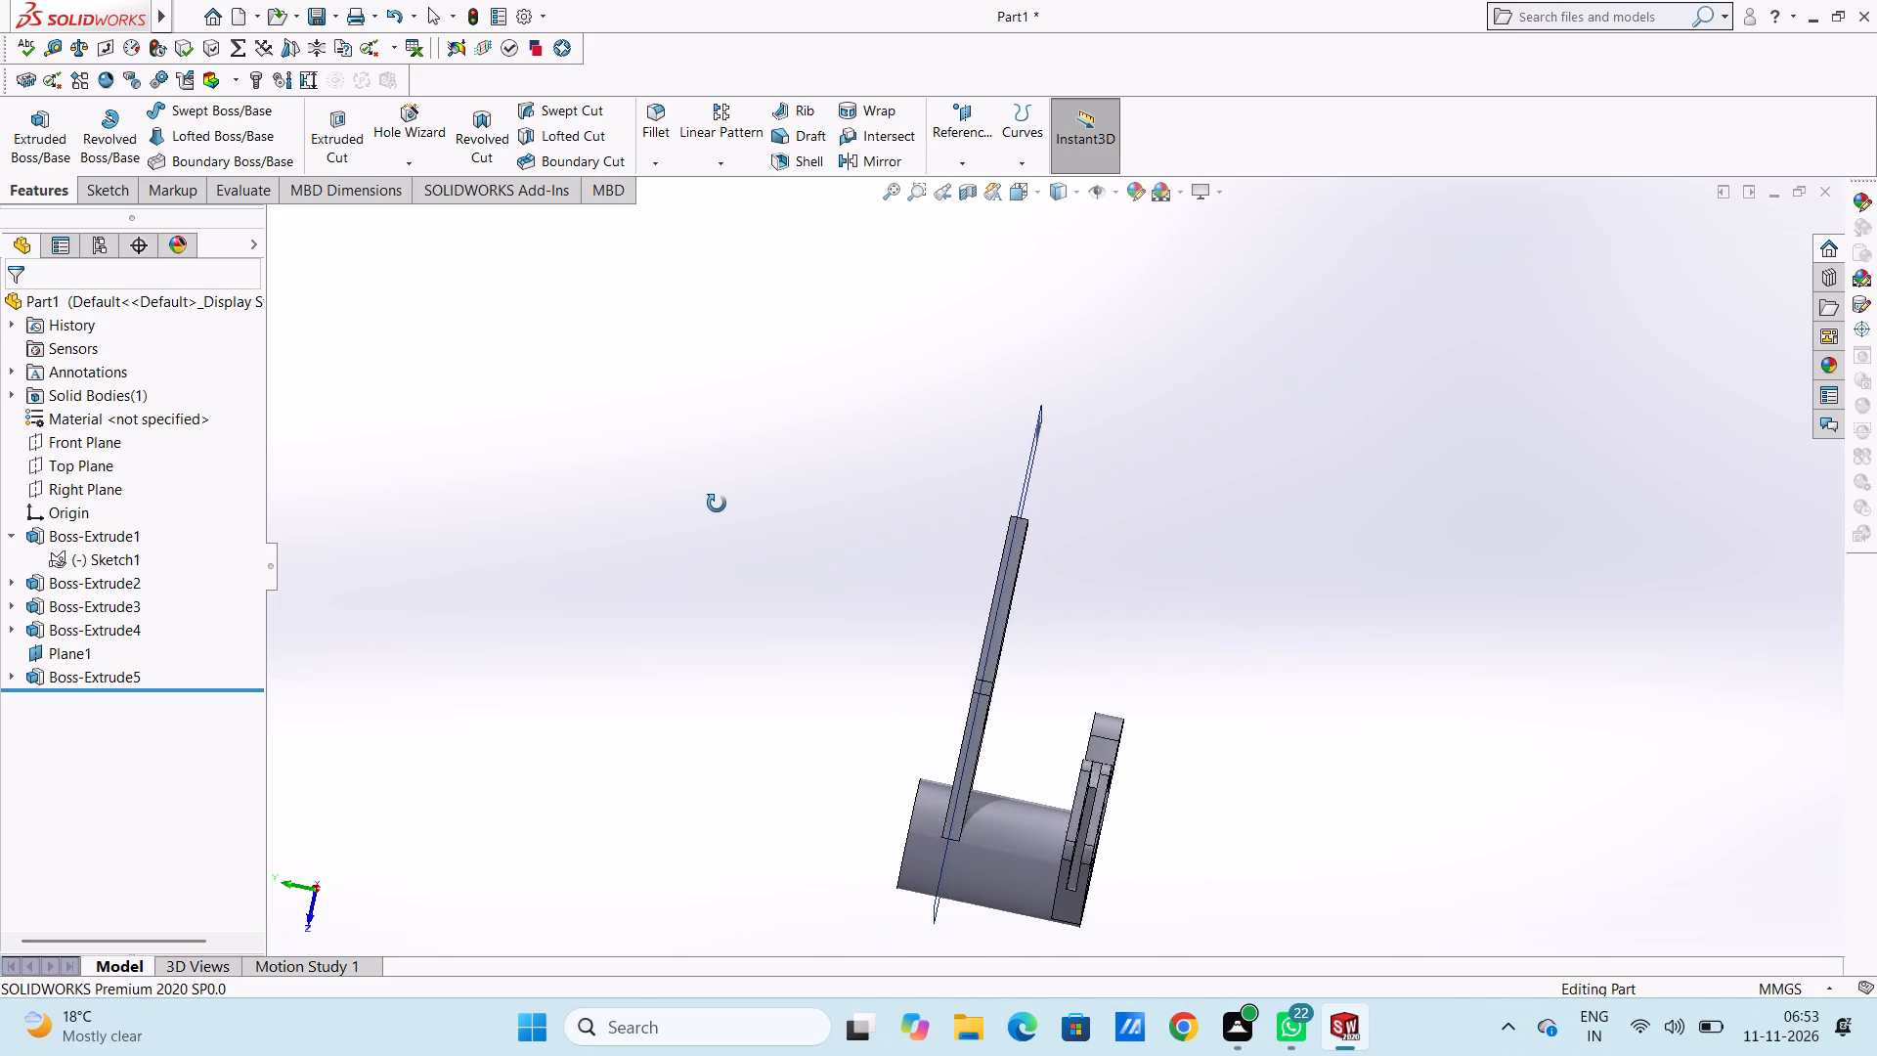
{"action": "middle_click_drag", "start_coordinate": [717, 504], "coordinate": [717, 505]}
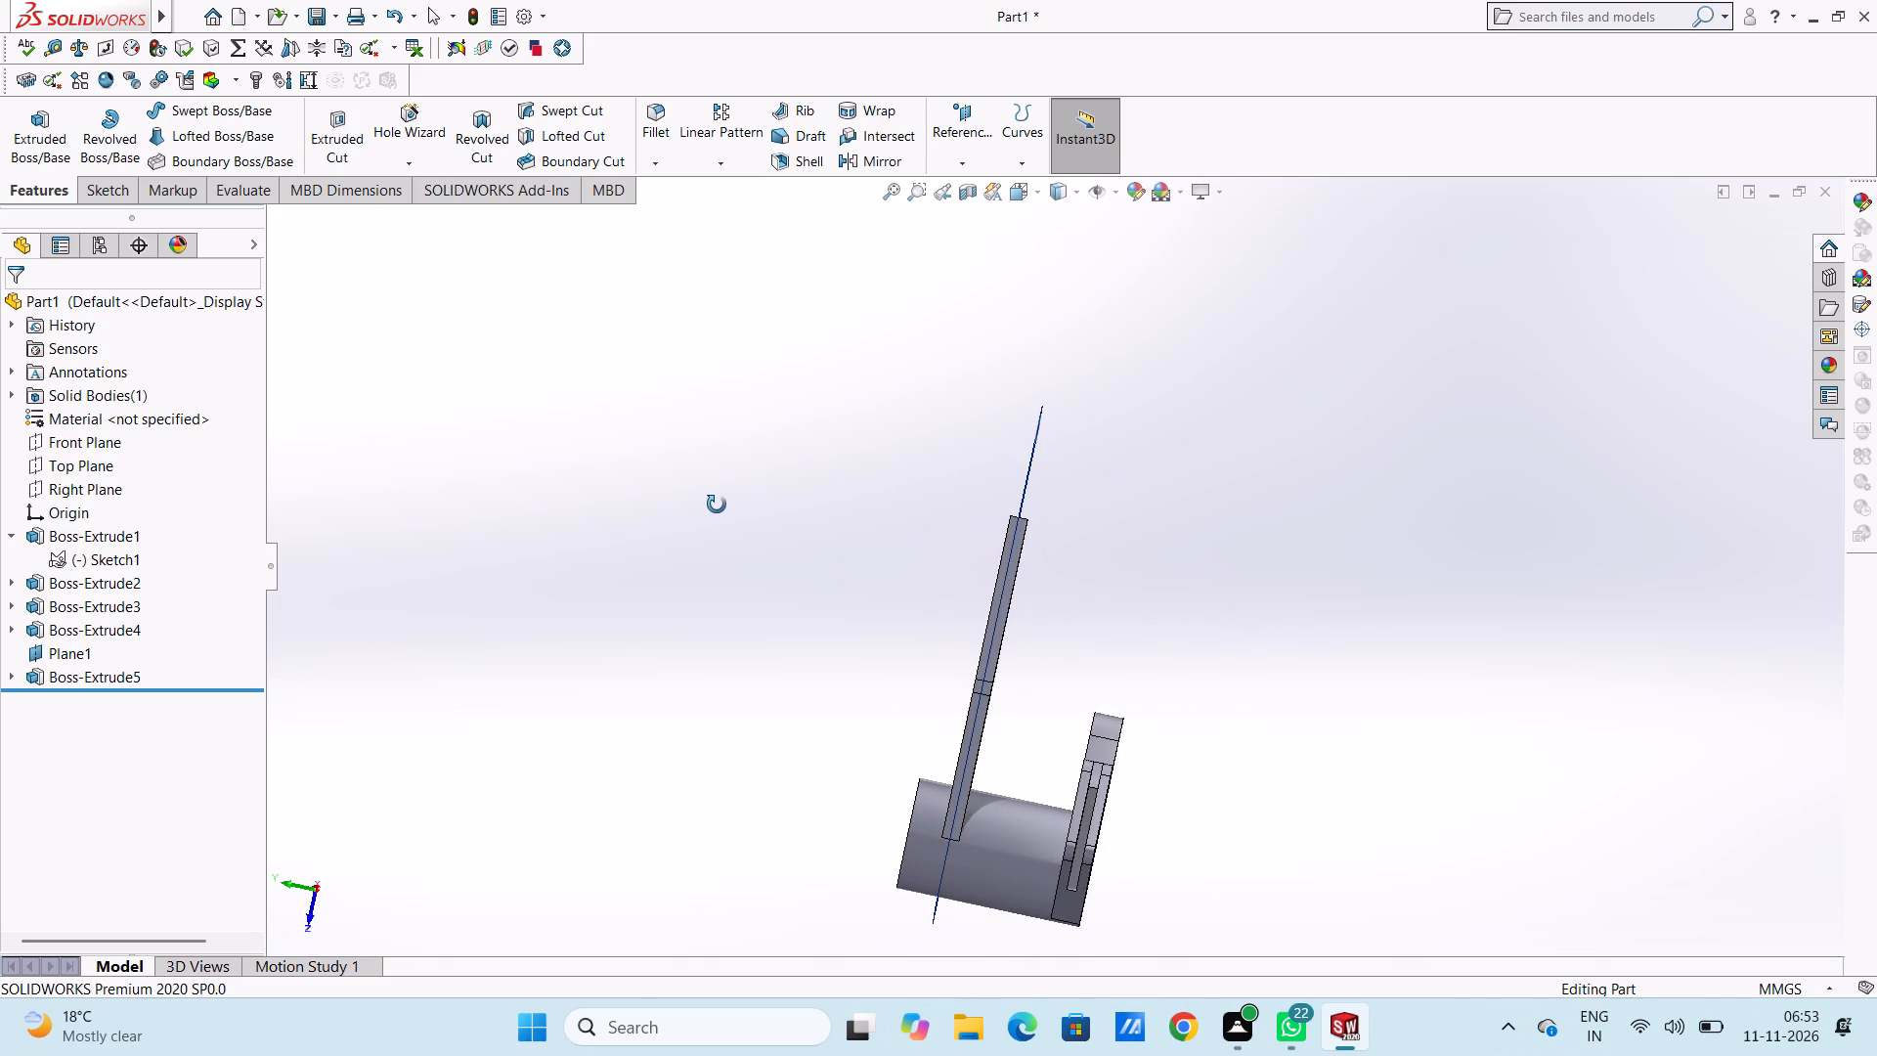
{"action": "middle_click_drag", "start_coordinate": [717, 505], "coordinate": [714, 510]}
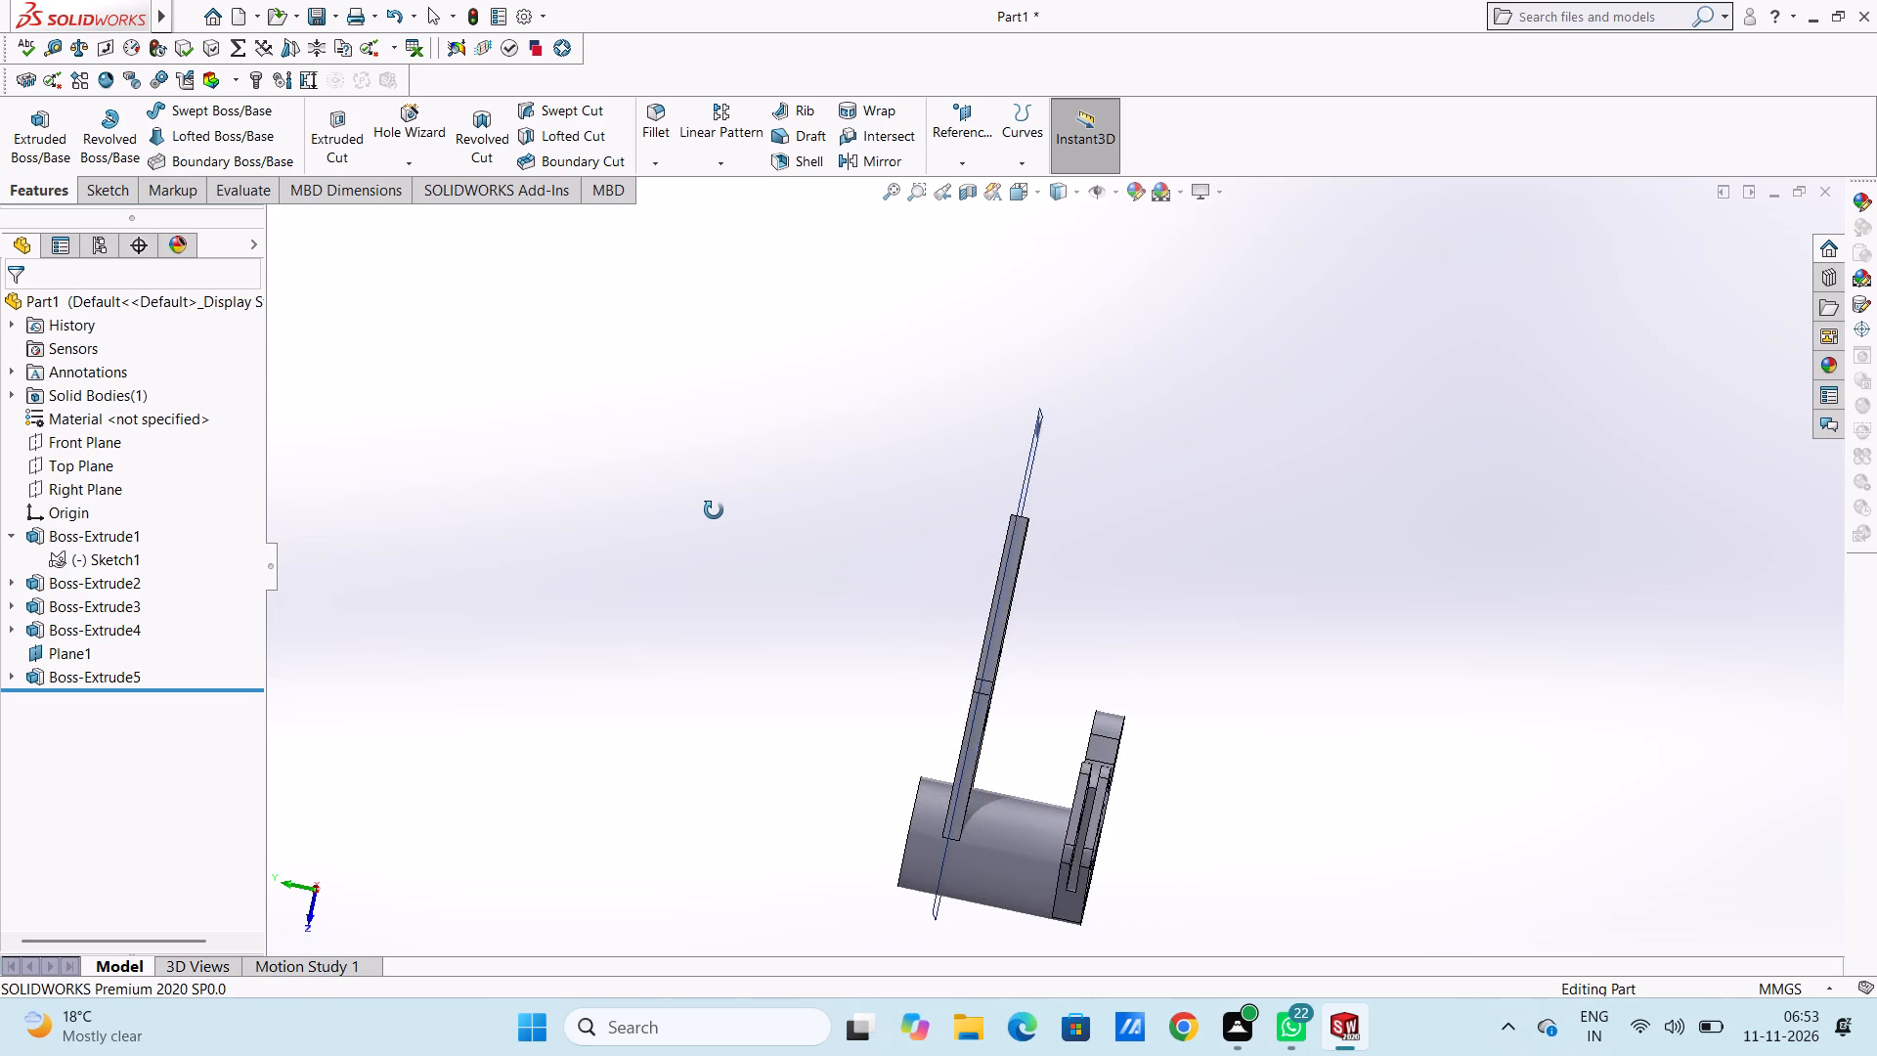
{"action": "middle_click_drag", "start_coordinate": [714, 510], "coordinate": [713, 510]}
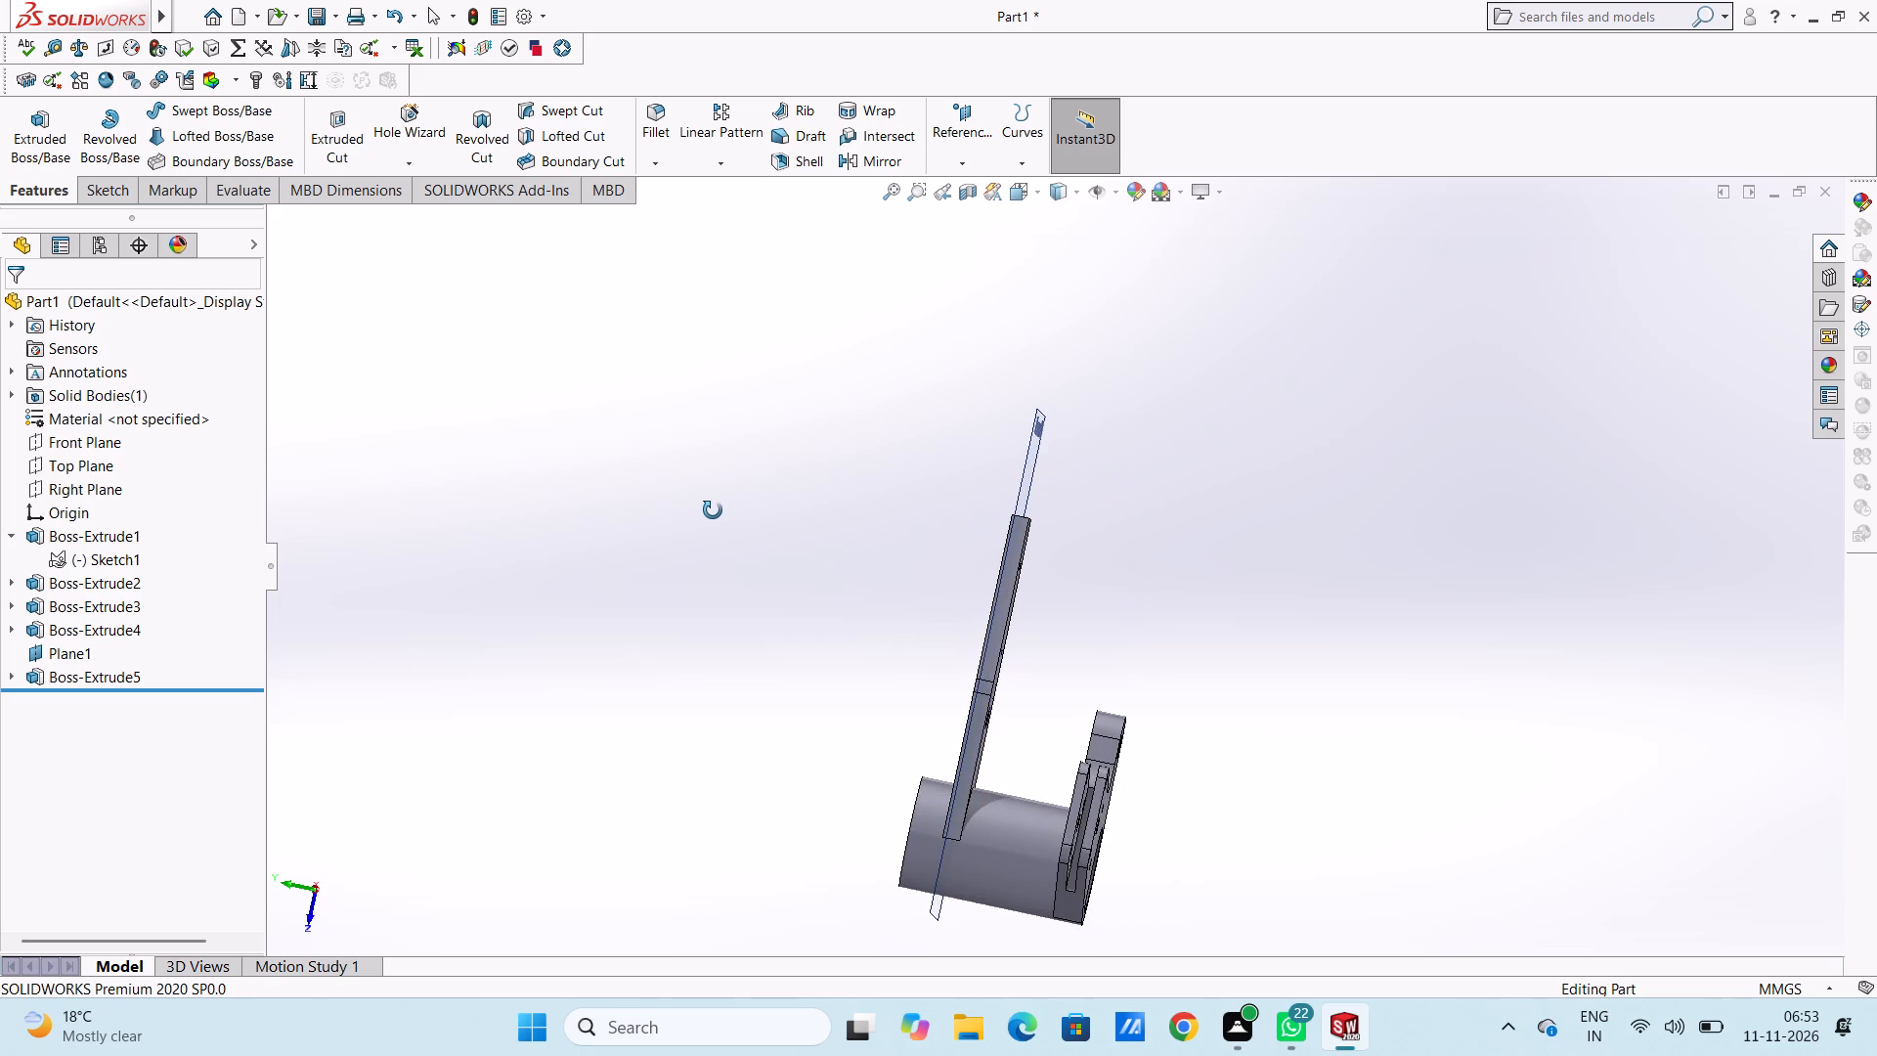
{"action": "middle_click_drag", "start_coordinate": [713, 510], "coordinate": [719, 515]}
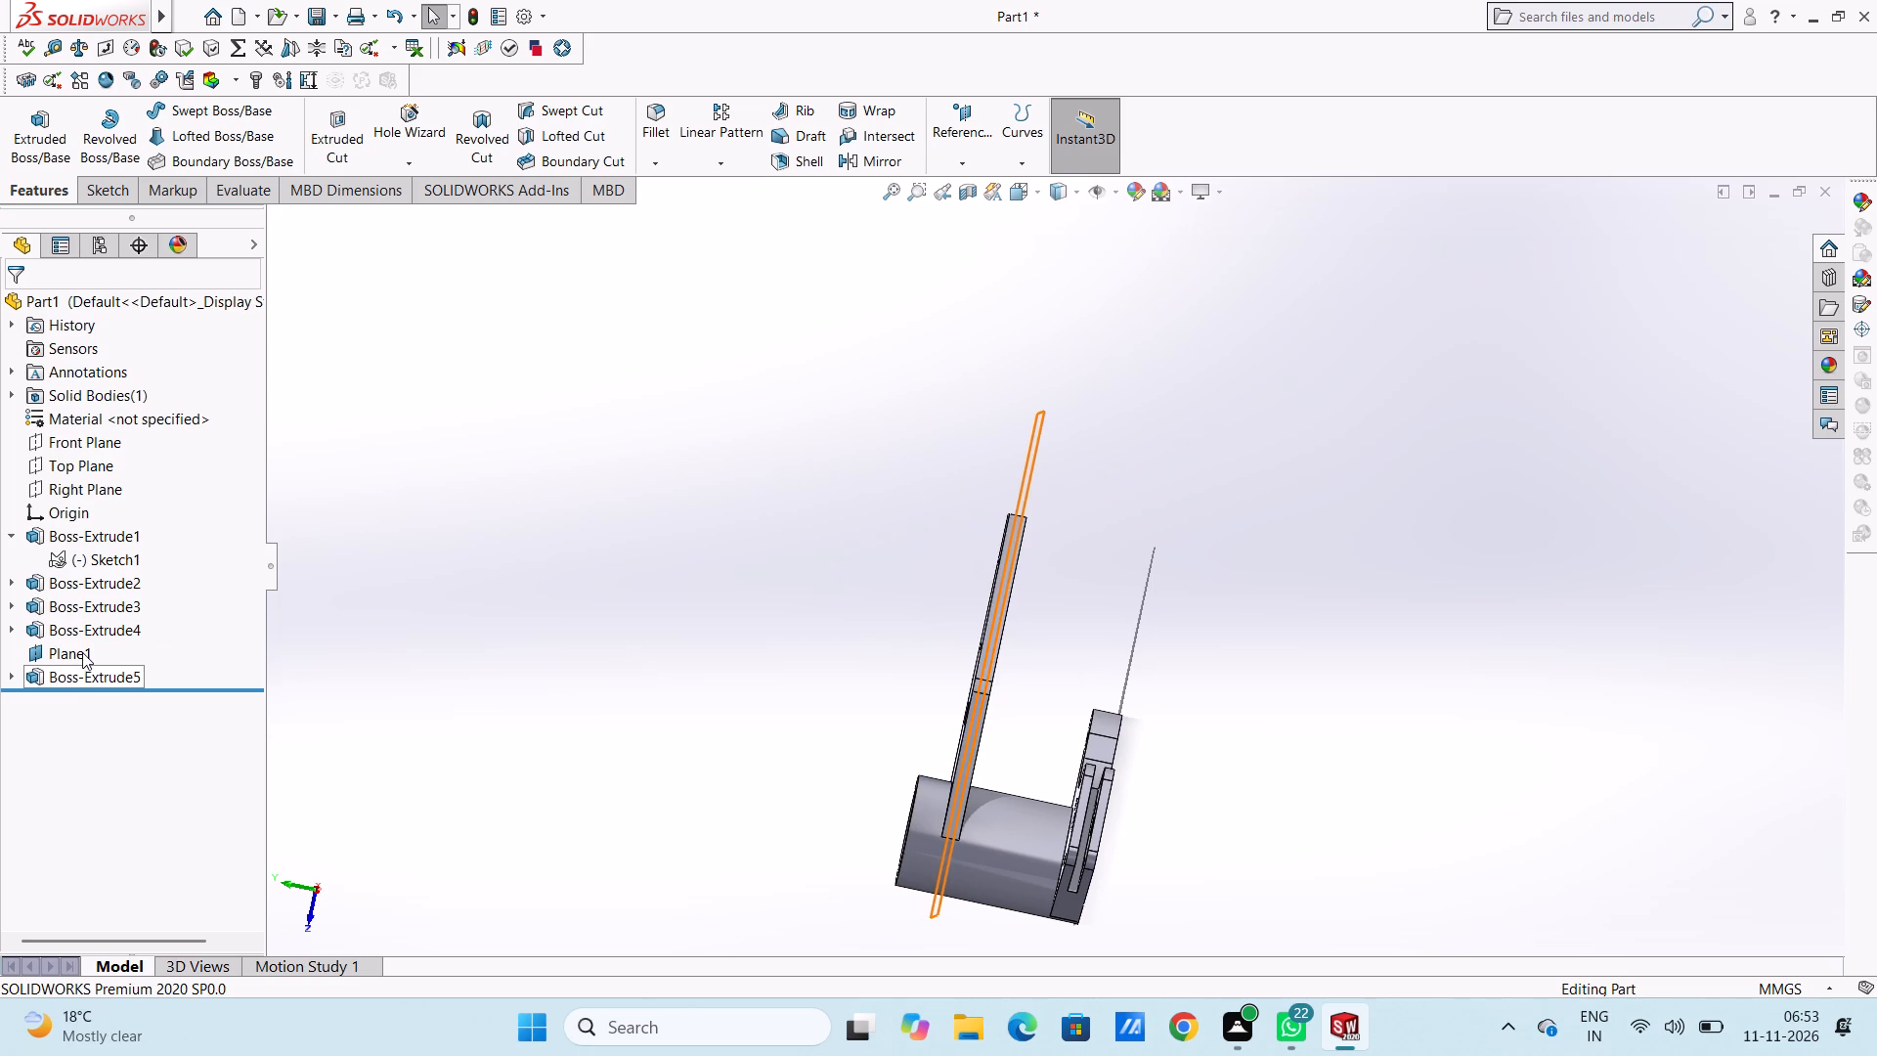
Hide the reference plane Plane1.
{"action": "left_click", "coordinate": [82, 650]}
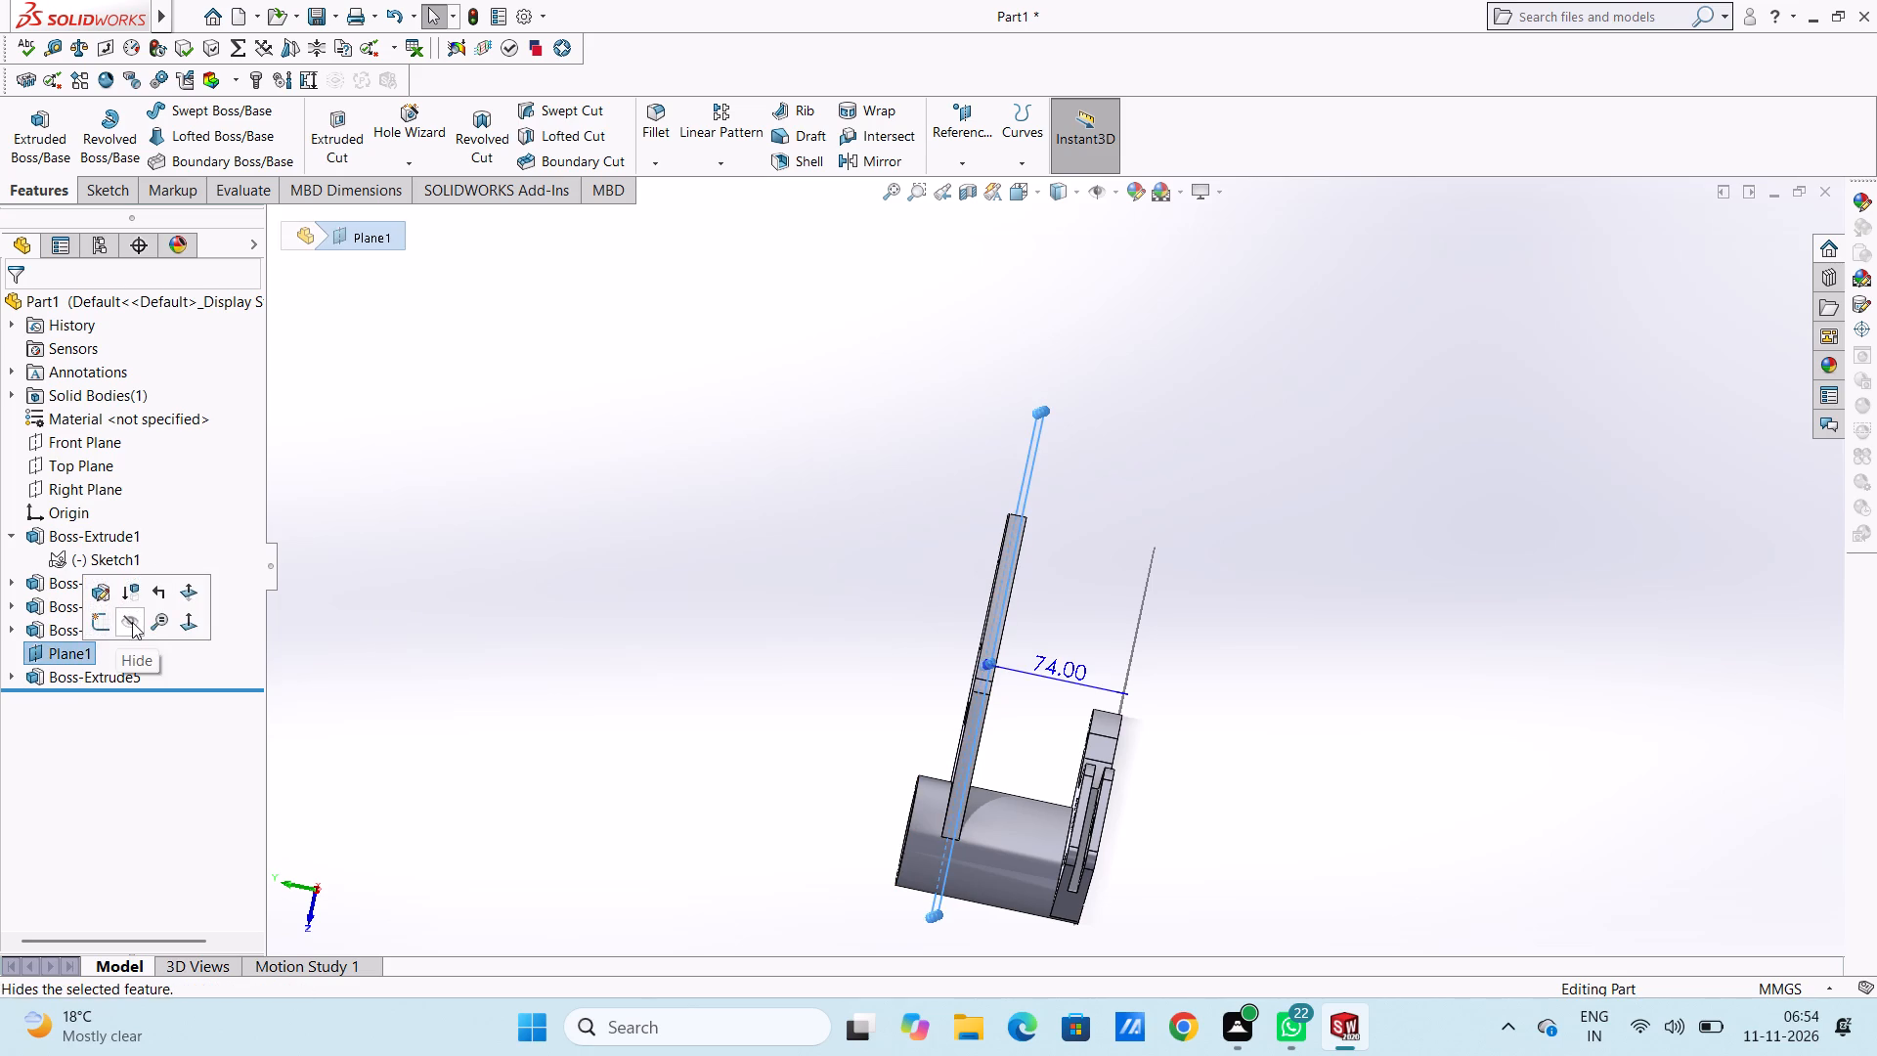
{"action": "left_click", "coordinate": [132, 622]}
{"action": "left_click", "coordinate": [293, 623]}
Start a Boss-Extrude of the arm's Sketch2, selecting the tip region, the ring around the 8 mm hole, and the border and inner regions.
{"action": "middle_click_drag", "start_coordinate": [718, 547], "coordinate": [751, 546]}
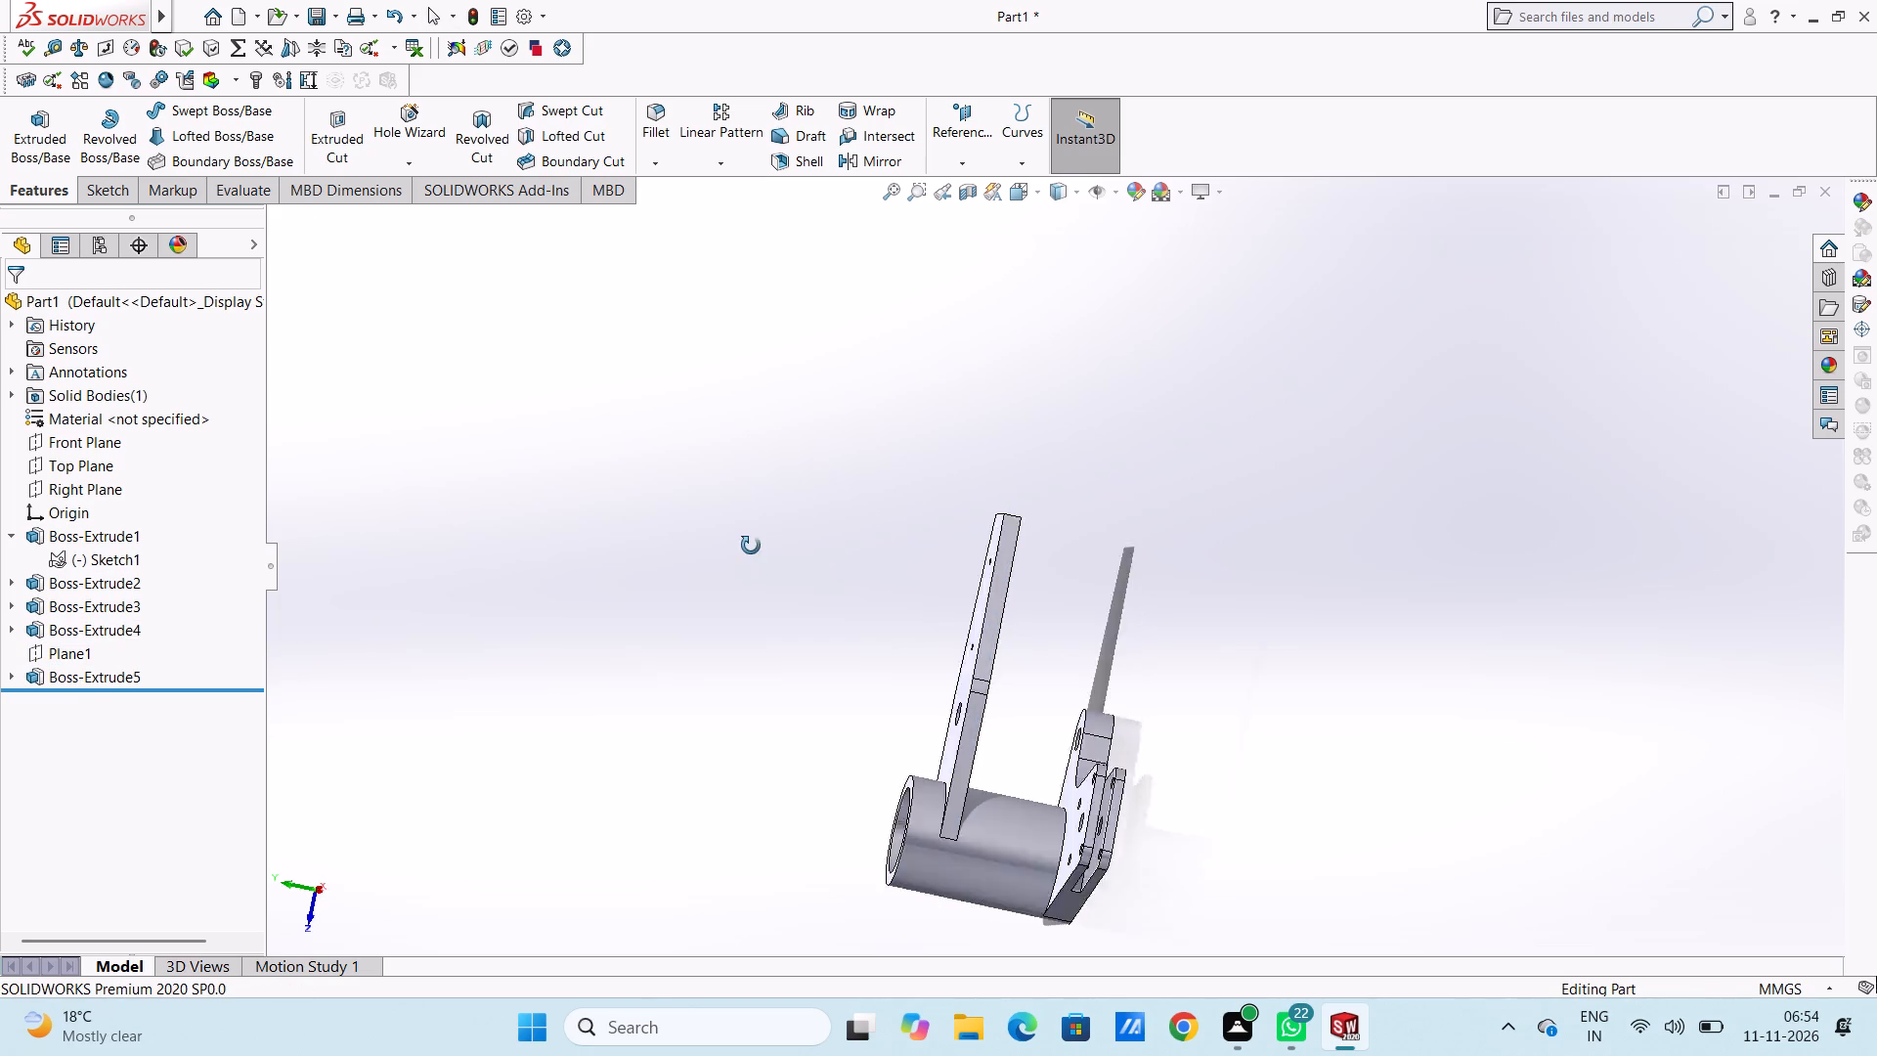
{"action": "middle_click_drag", "start_coordinate": [751, 546], "coordinate": [822, 609]}
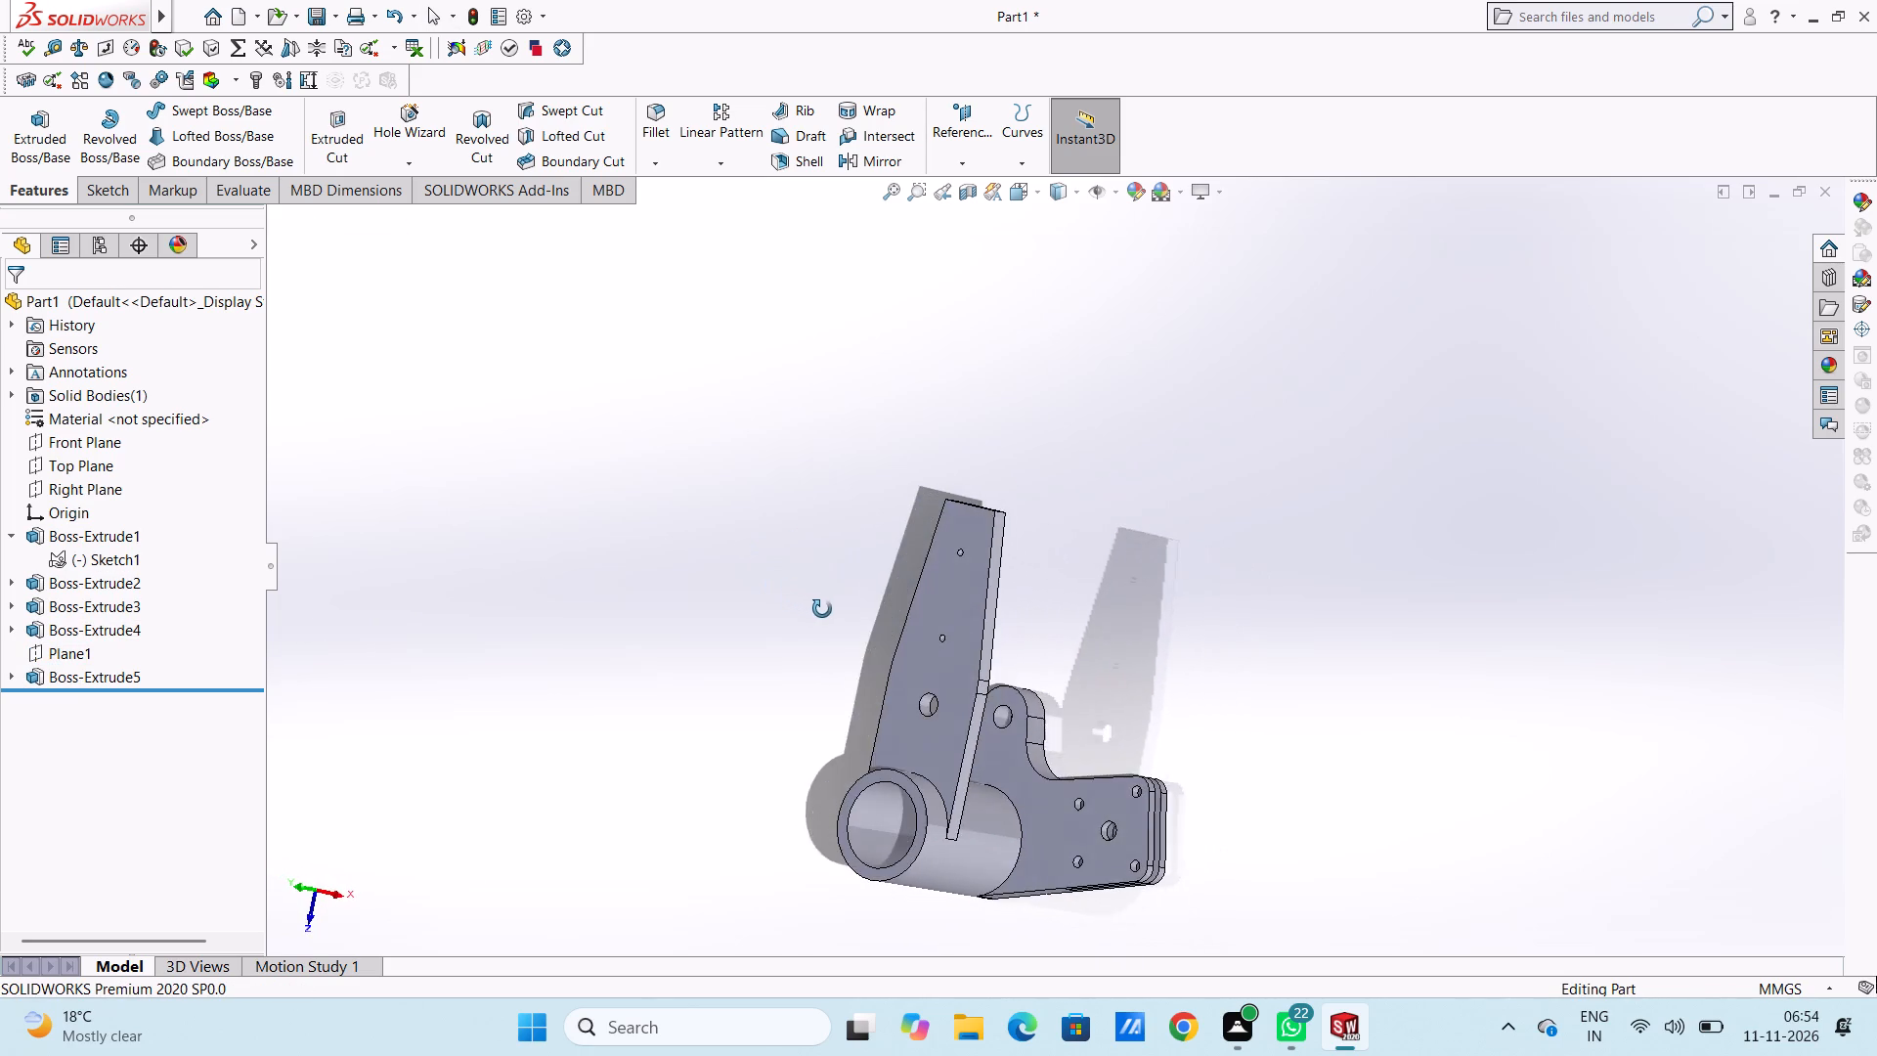
{"action": "middle_click_drag", "start_coordinate": [822, 609], "coordinate": [865, 618]}
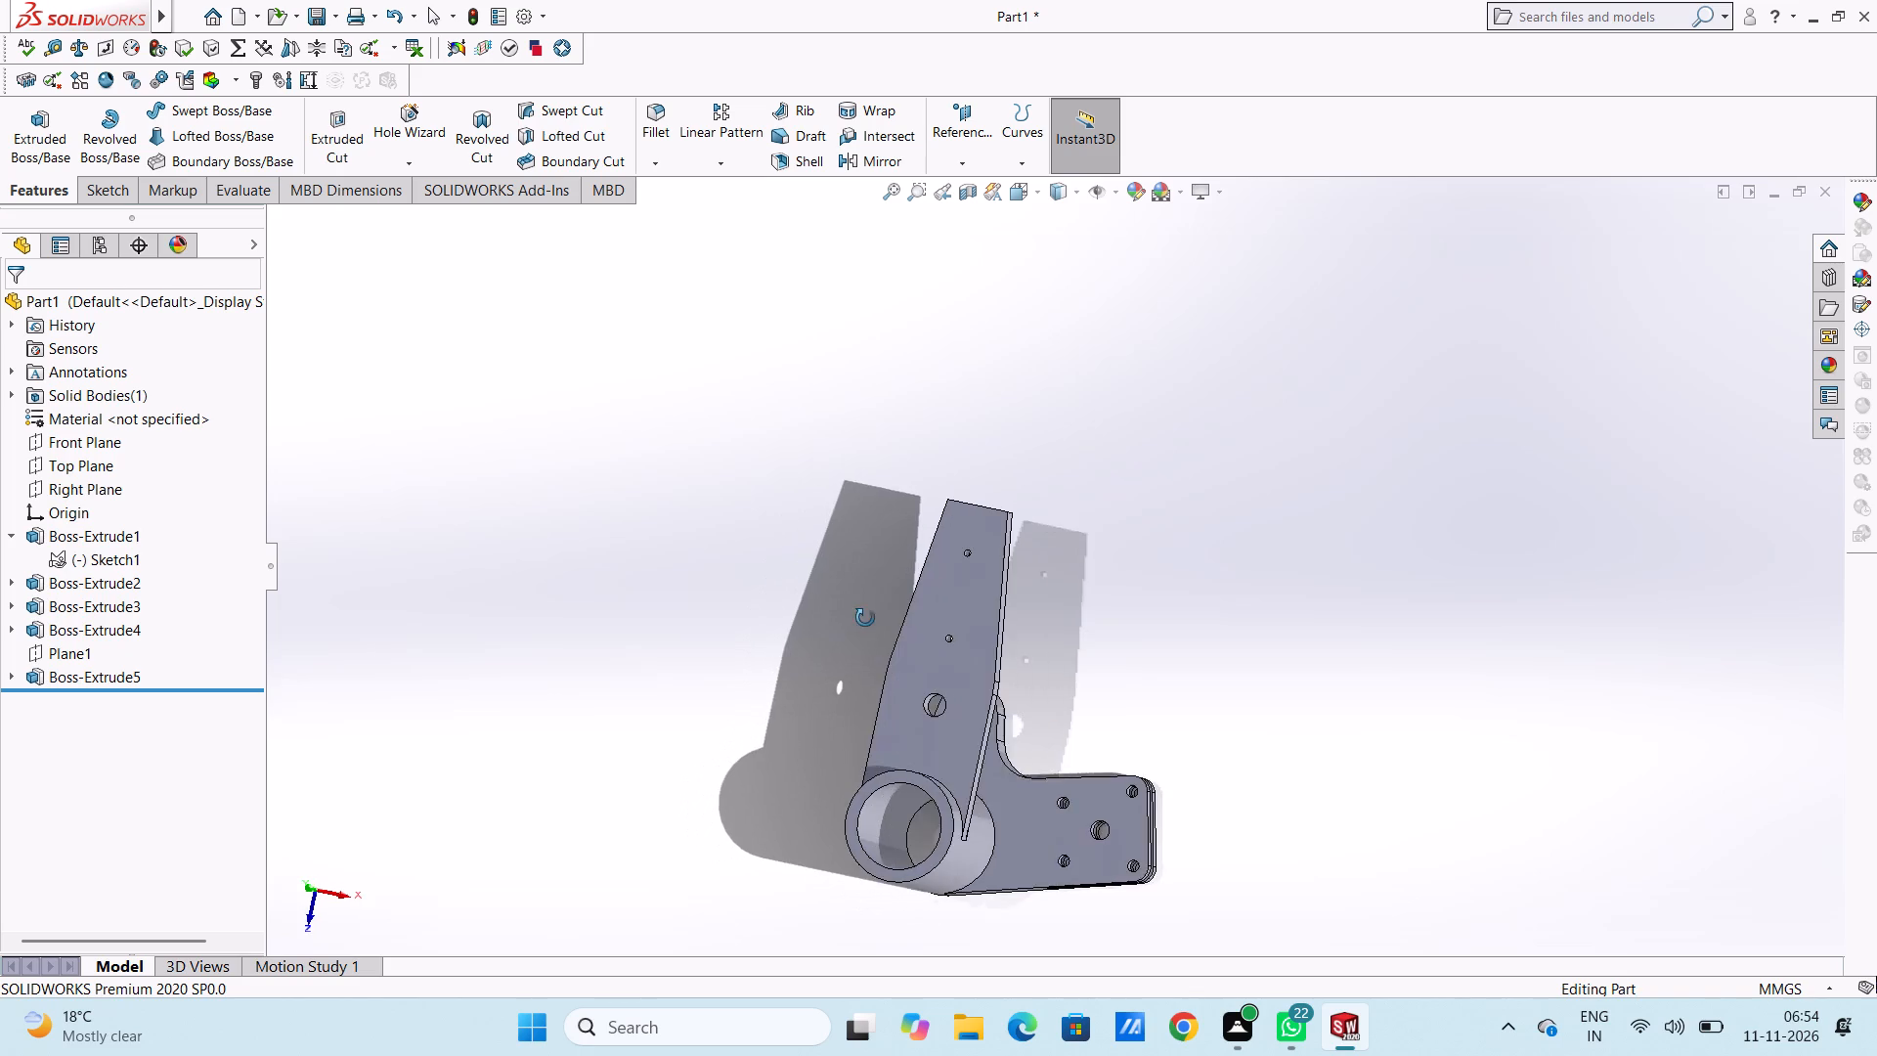
{"action": "middle_click_drag", "start_coordinate": [865, 618], "coordinate": [898, 641]}
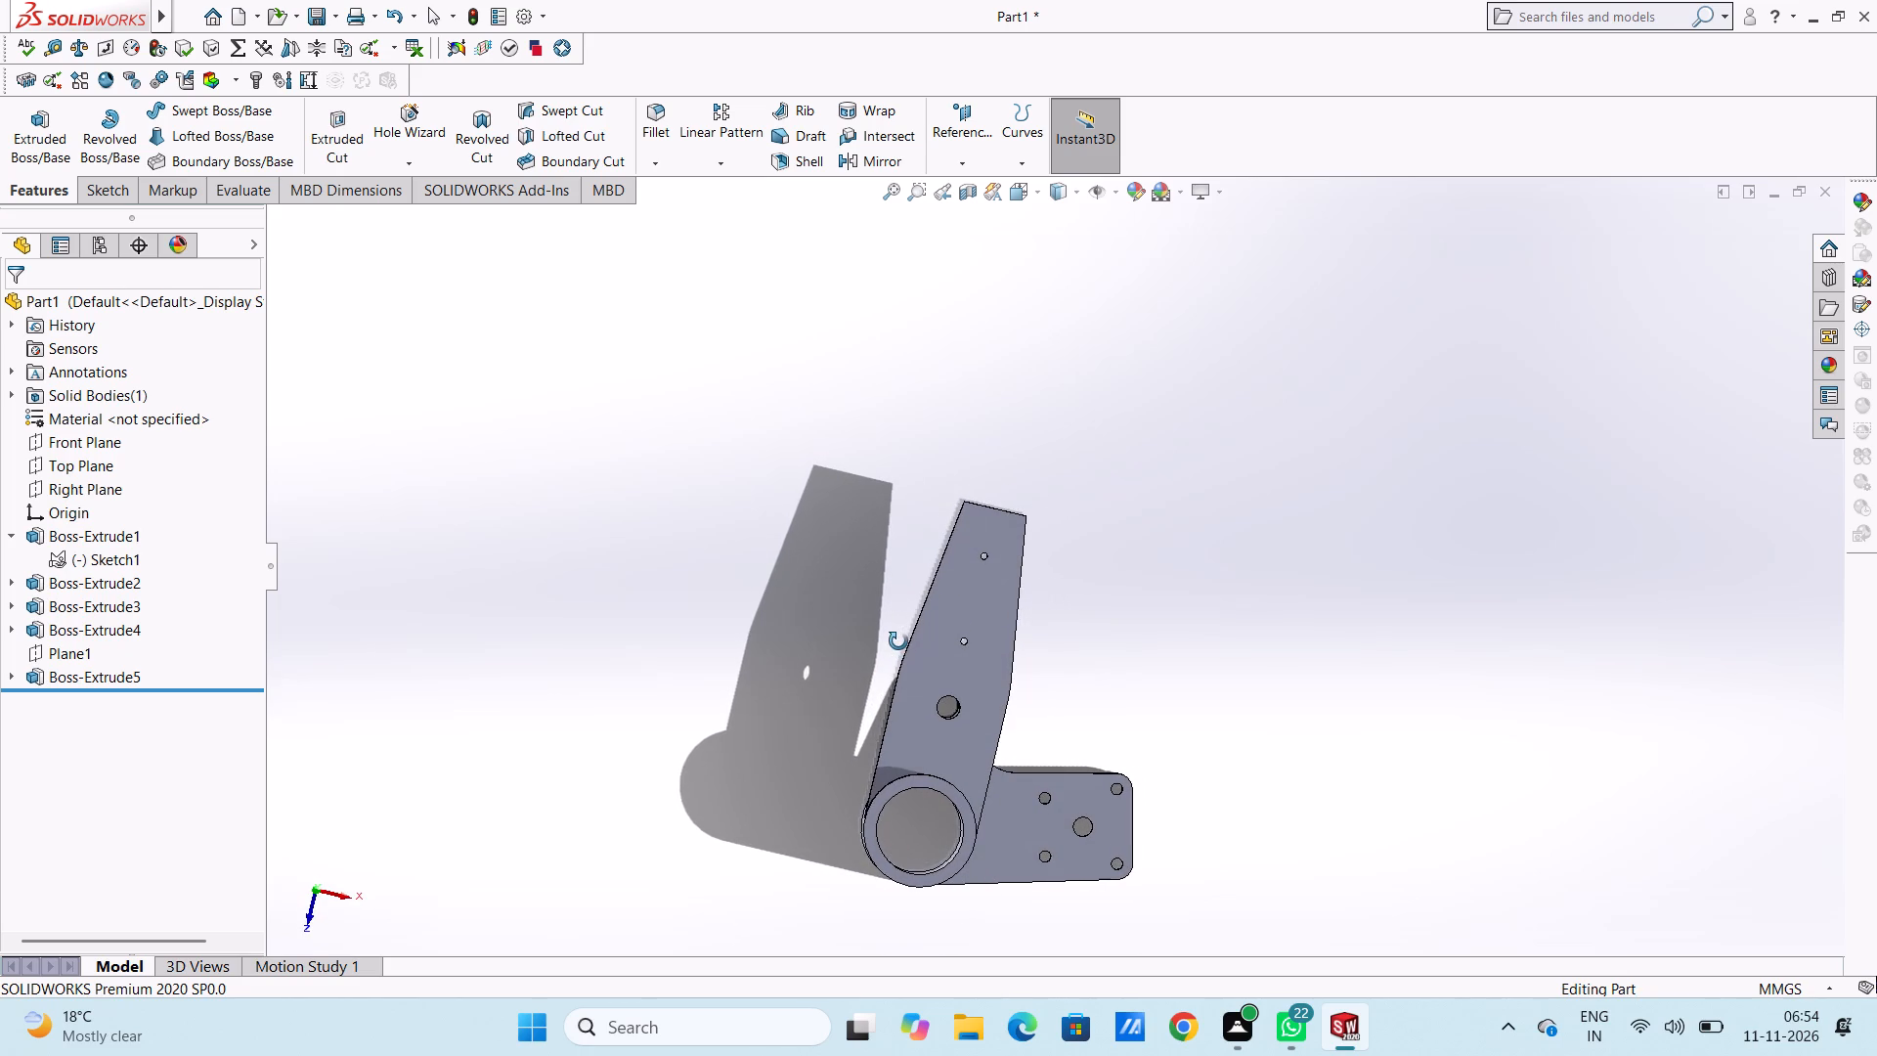
{"action": "middle_click_drag", "start_coordinate": [898, 641], "coordinate": [867, 644]}
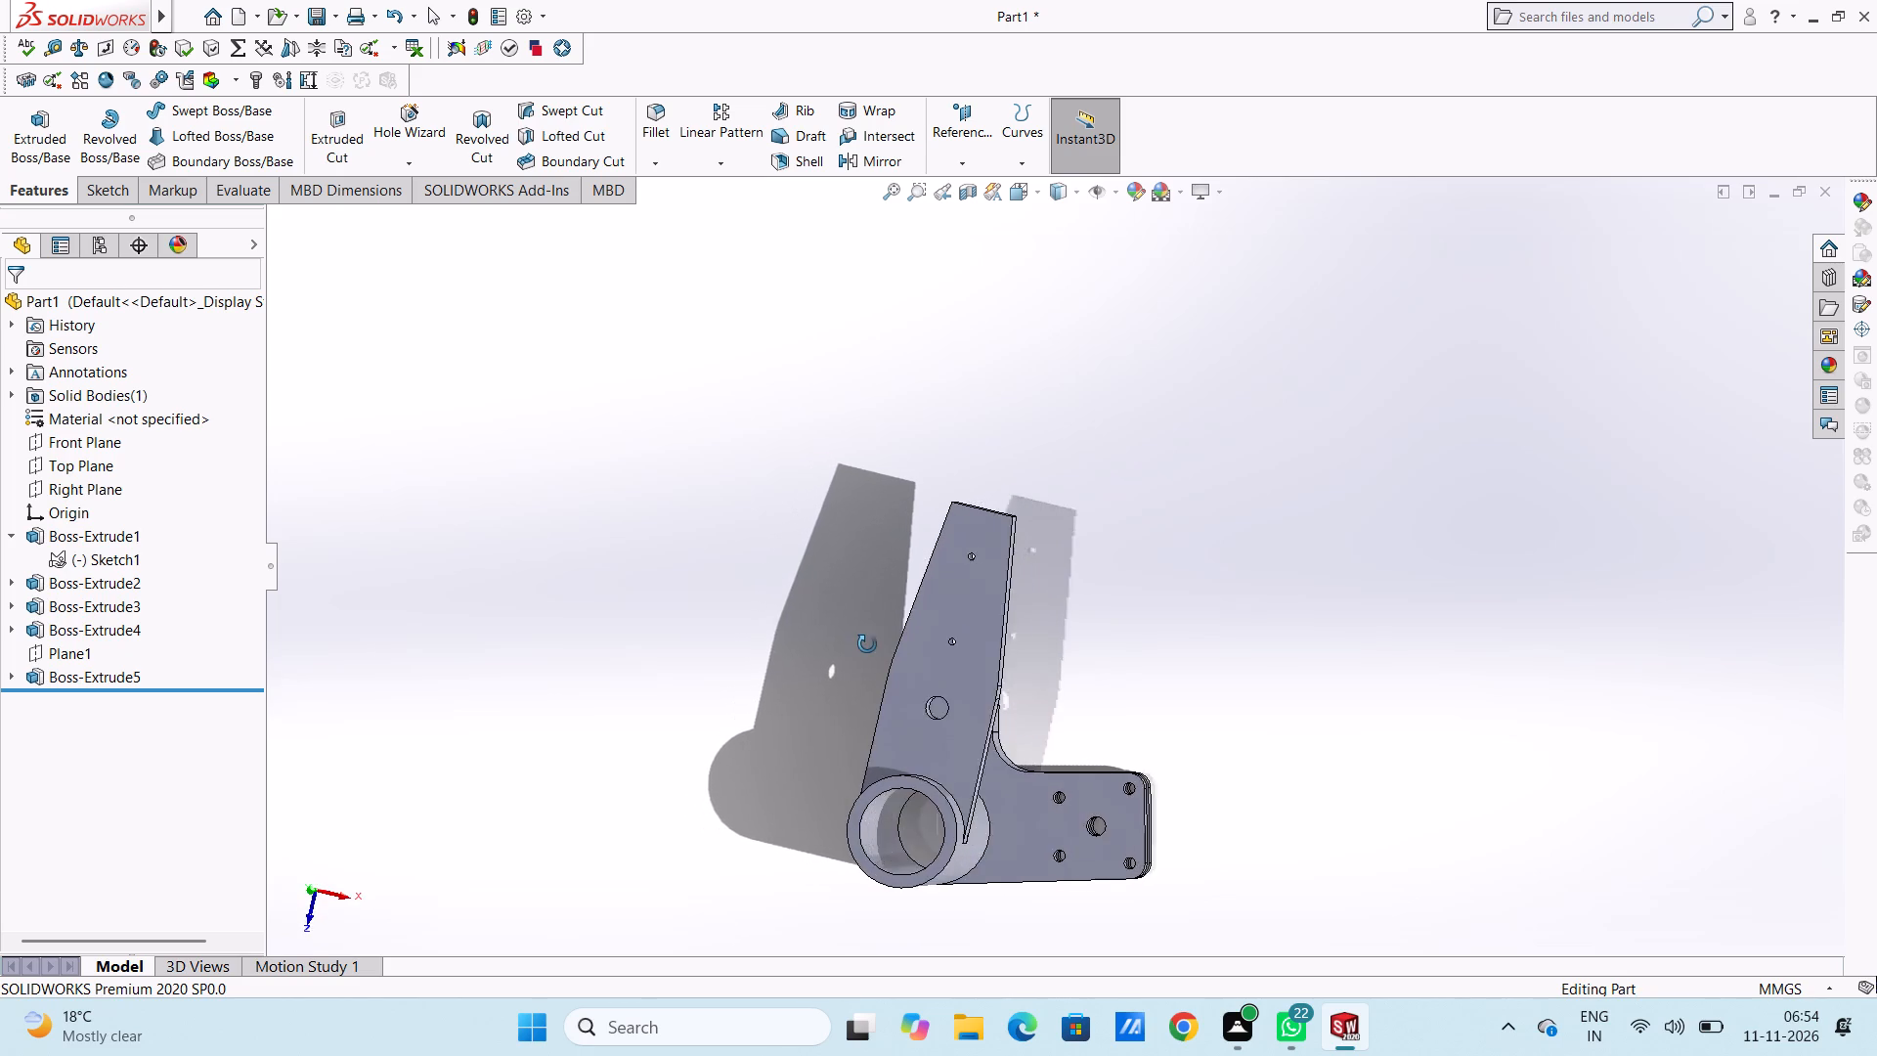
{"action": "middle_click_drag", "start_coordinate": [867, 644], "coordinate": [842, 649]}
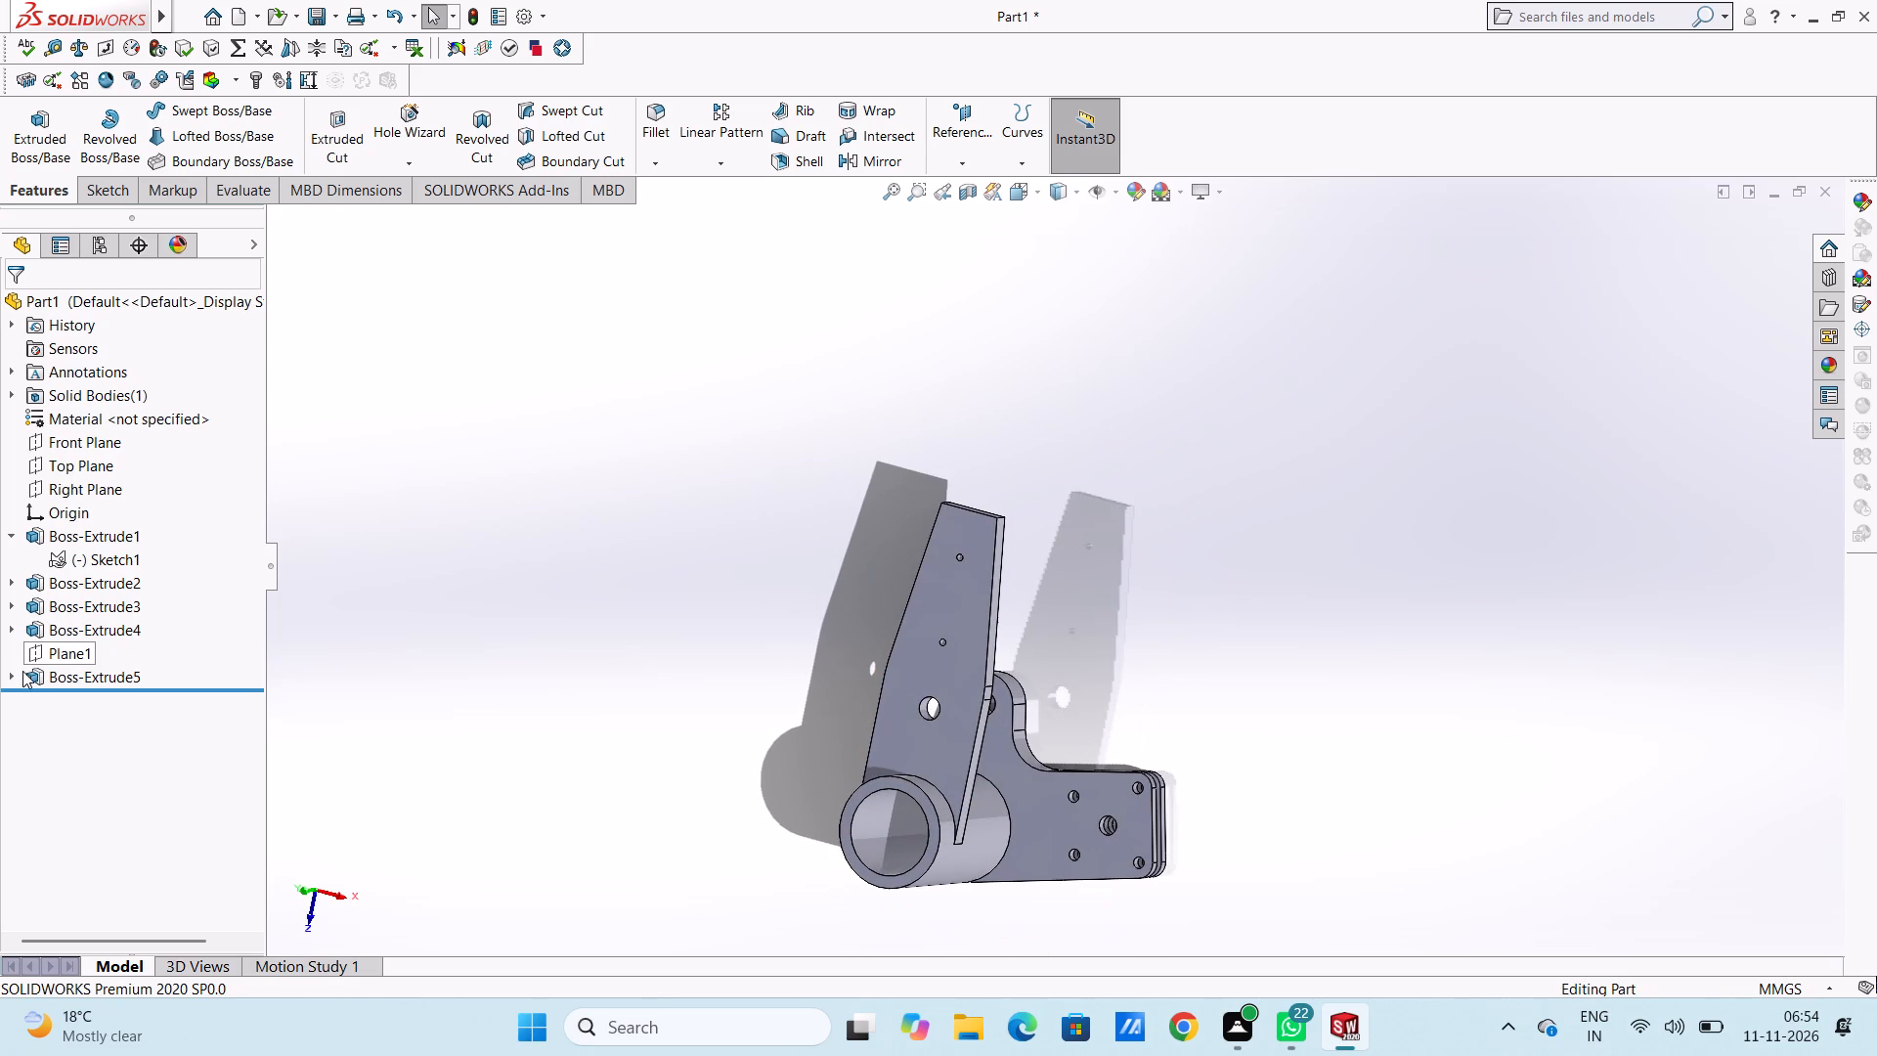
{"action": "left_click", "coordinate": [11, 674]}
{"action": "left_click", "coordinate": [93, 703]}
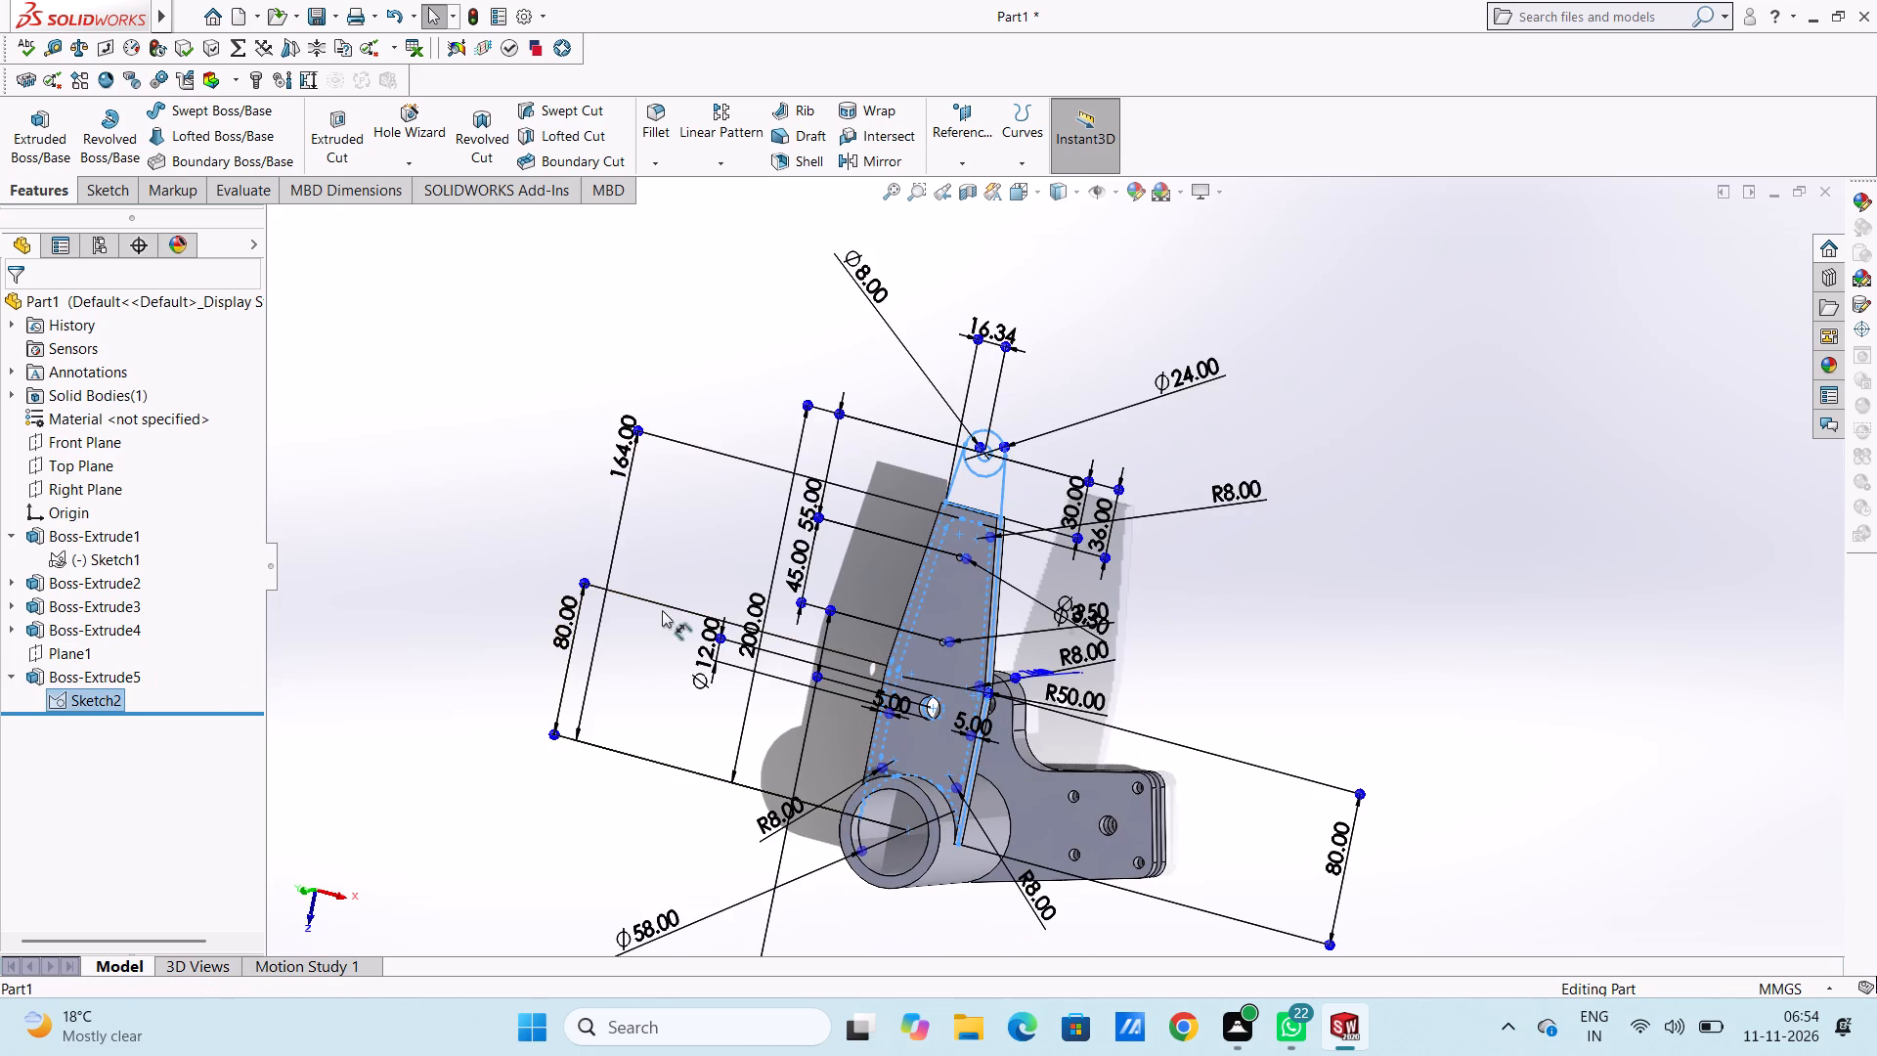
{"action": "left_click", "coordinate": [52, 134]}
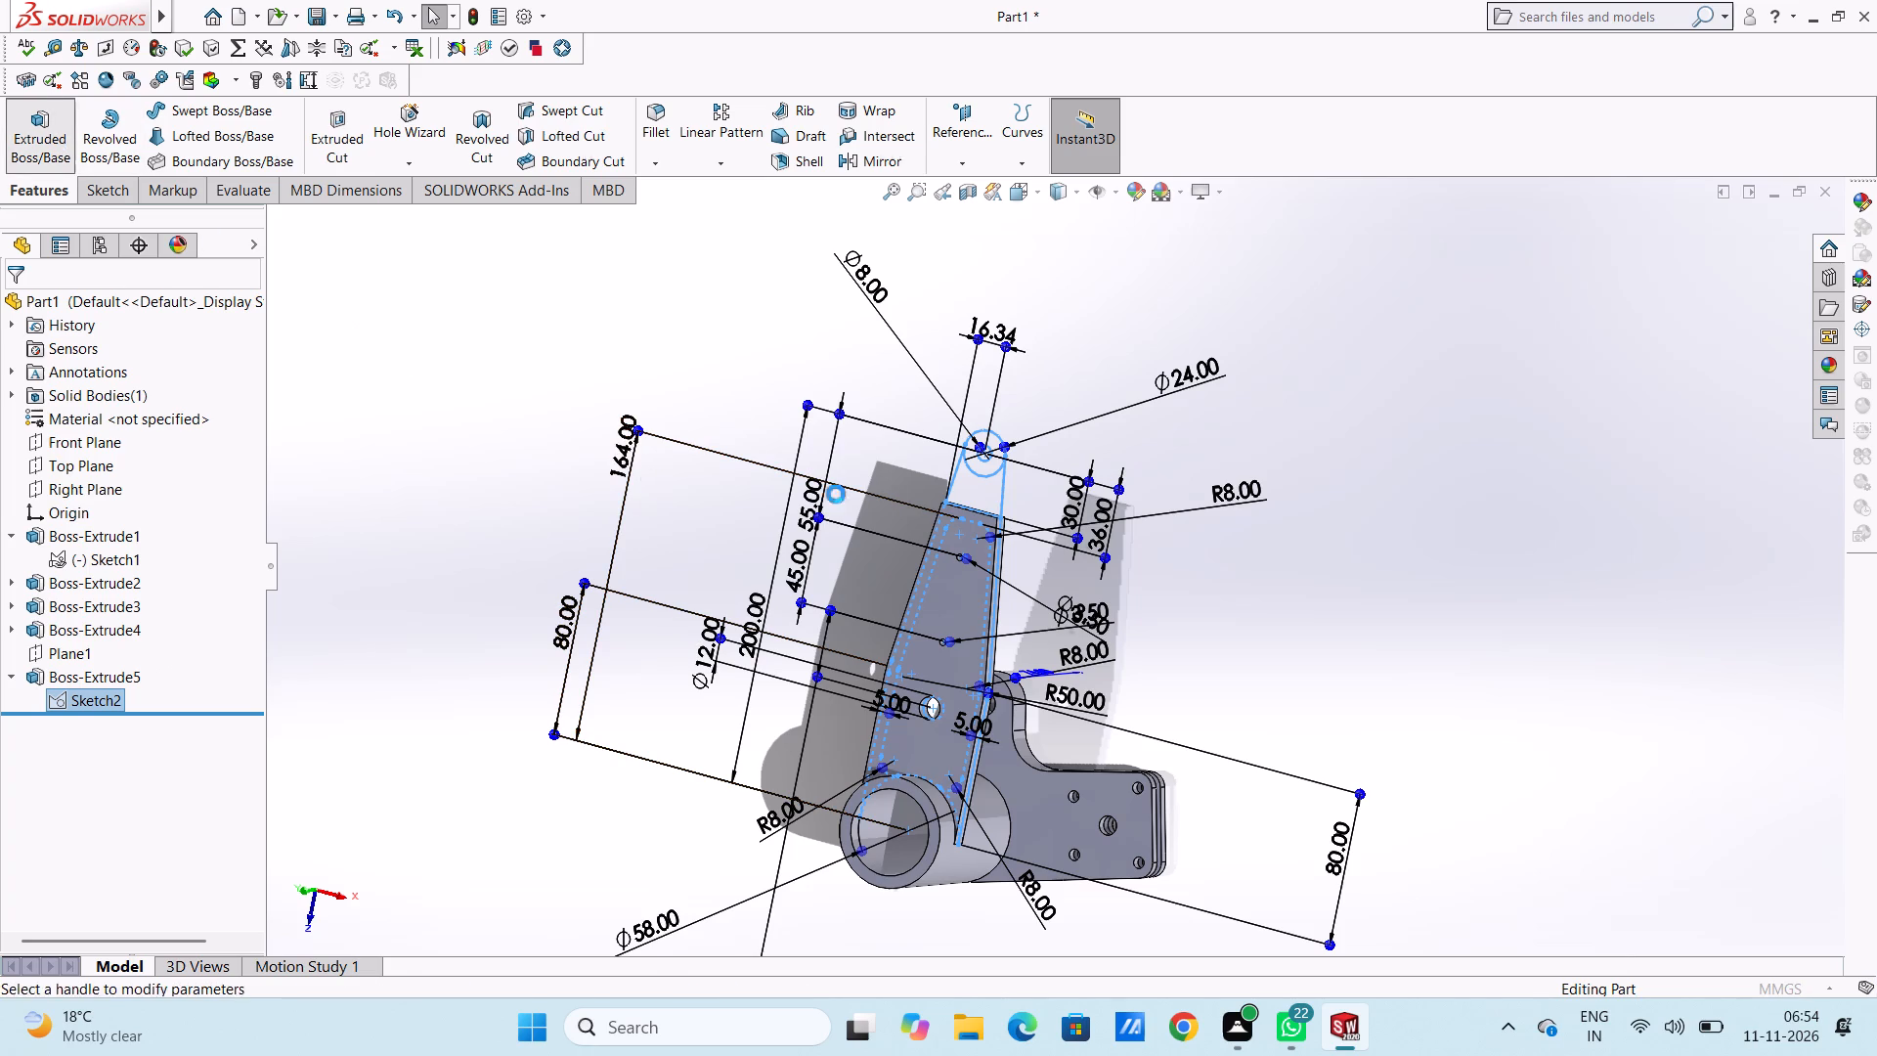
{"action": "scroll", "coordinate": [1042, 585], "scroll_direction": "down", "scroll_amount": 3}
{"action": "left_click", "coordinate": [936, 419]}
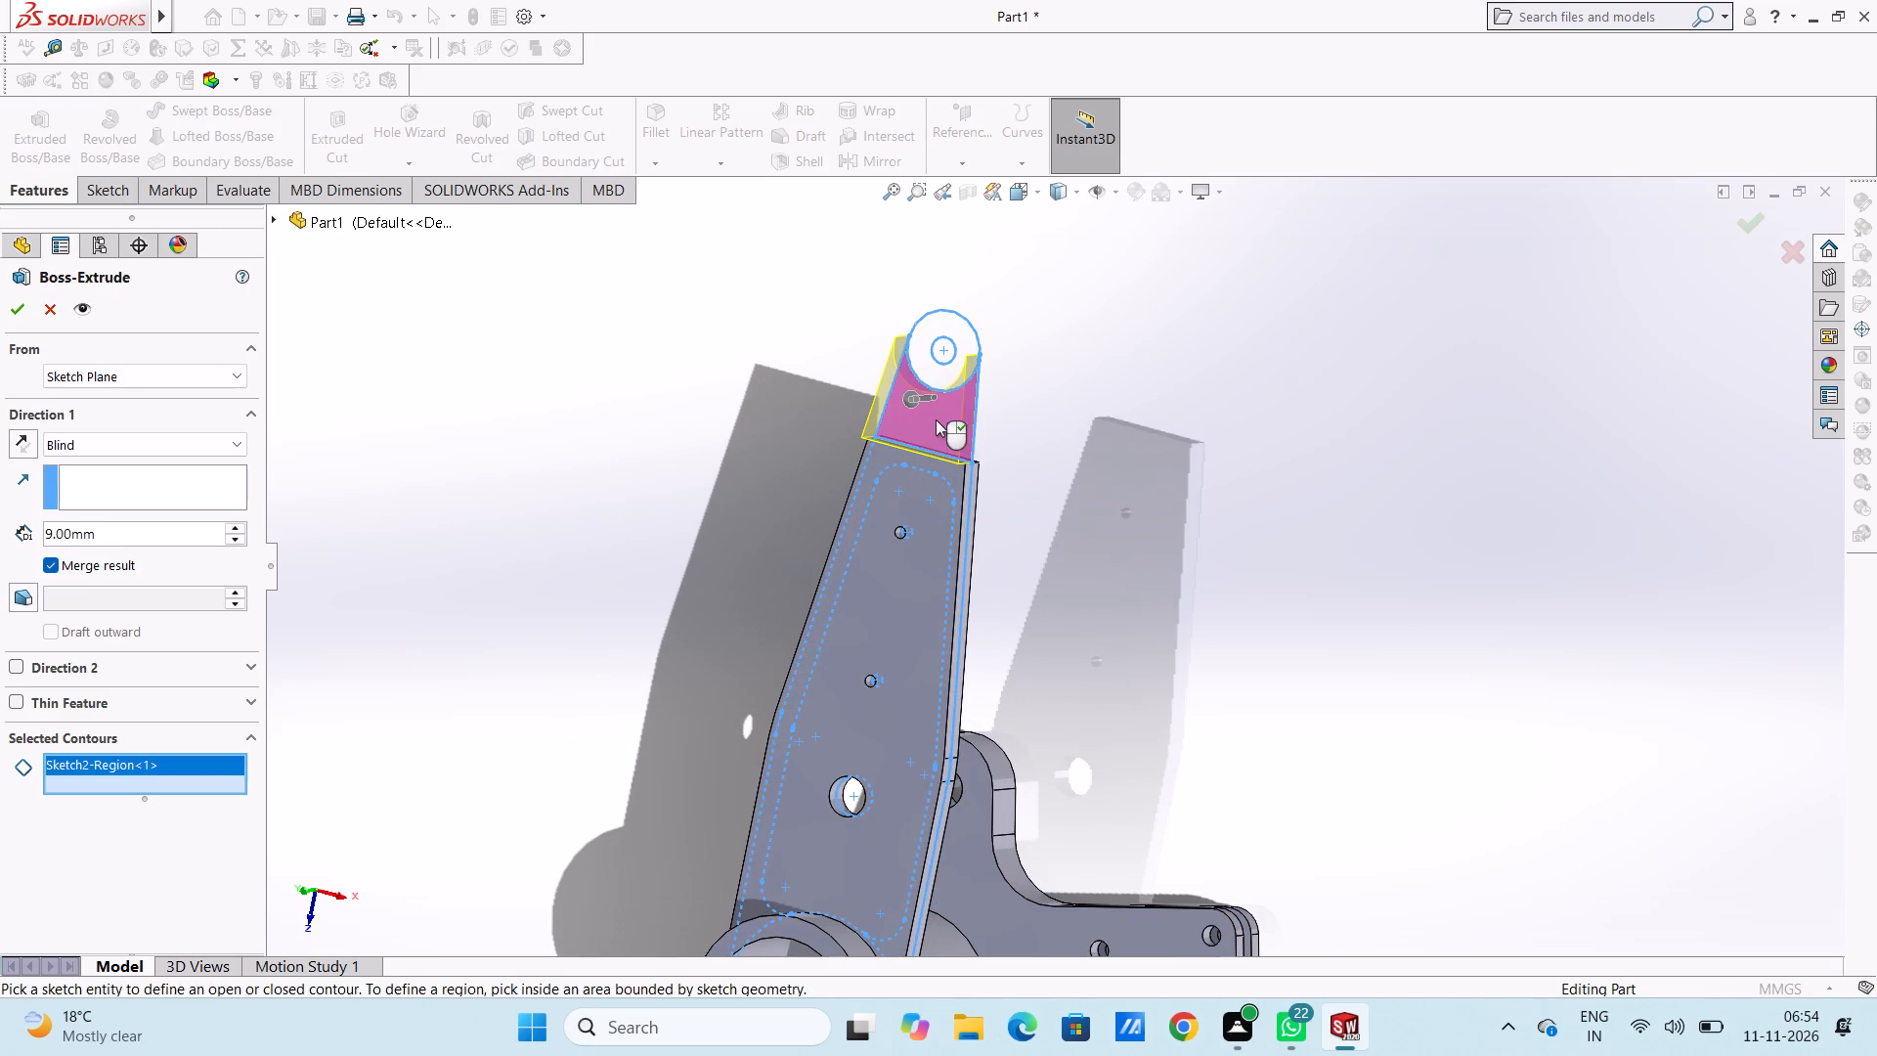
{"action": "left_click", "coordinate": [965, 341]}
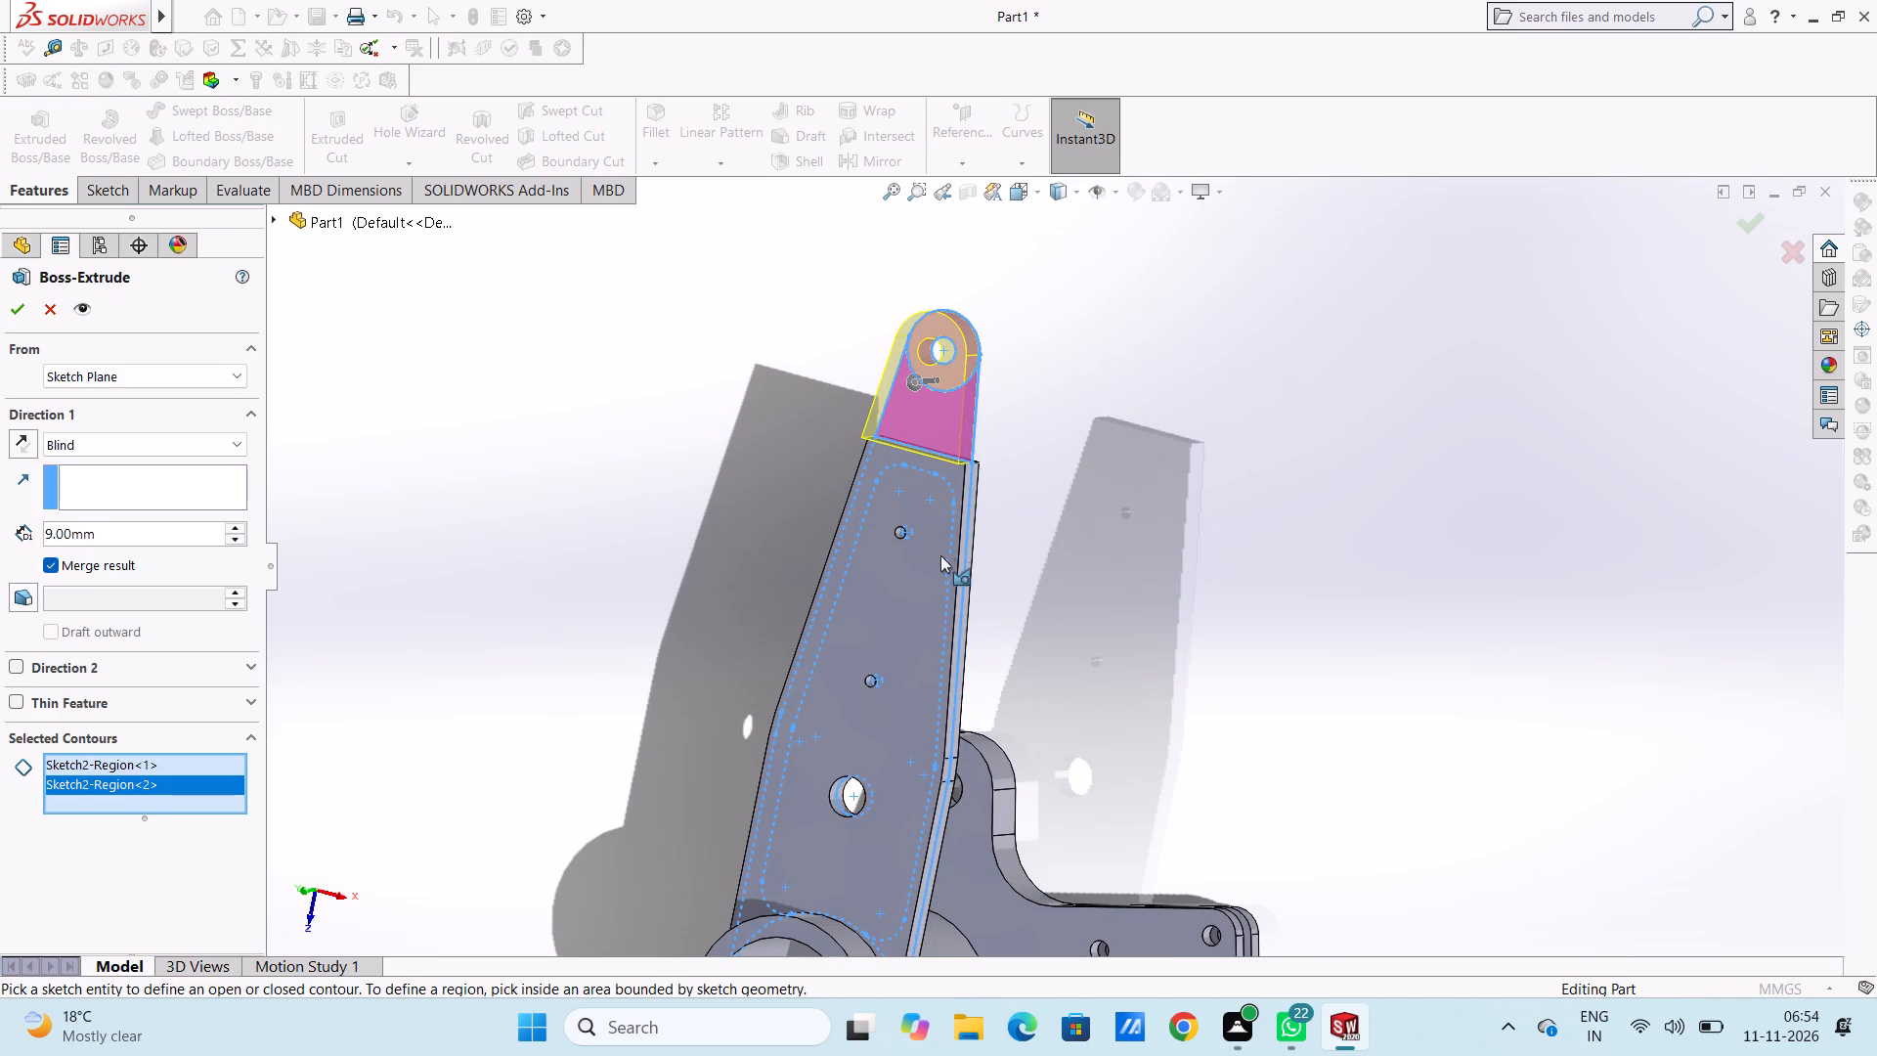
{"action": "scroll", "coordinate": [921, 597], "scroll_direction": "down", "scroll_amount": 4}
{"action": "middle_click_drag", "start_coordinate": [974, 562], "coordinate": [1027, 558]}
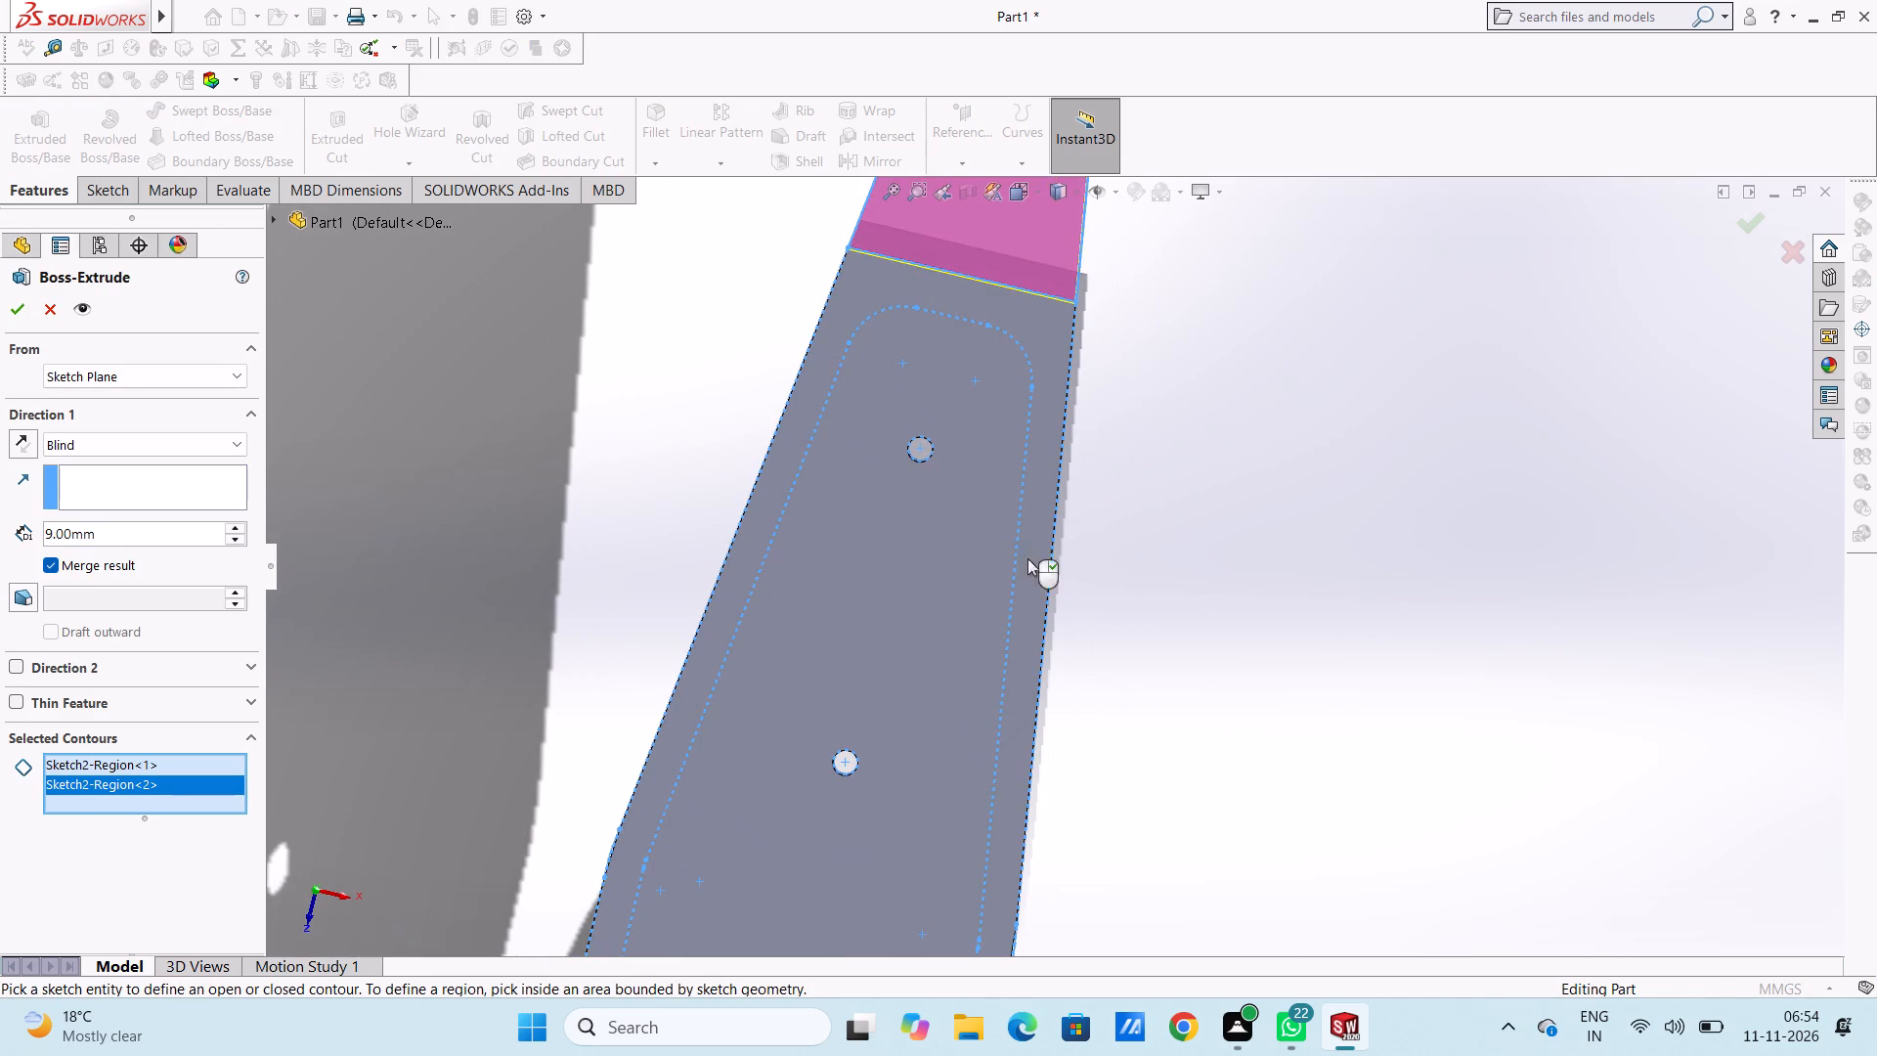
{"action": "left_click", "coordinate": [870, 288]}
{"action": "left_click", "coordinate": [952, 403]}
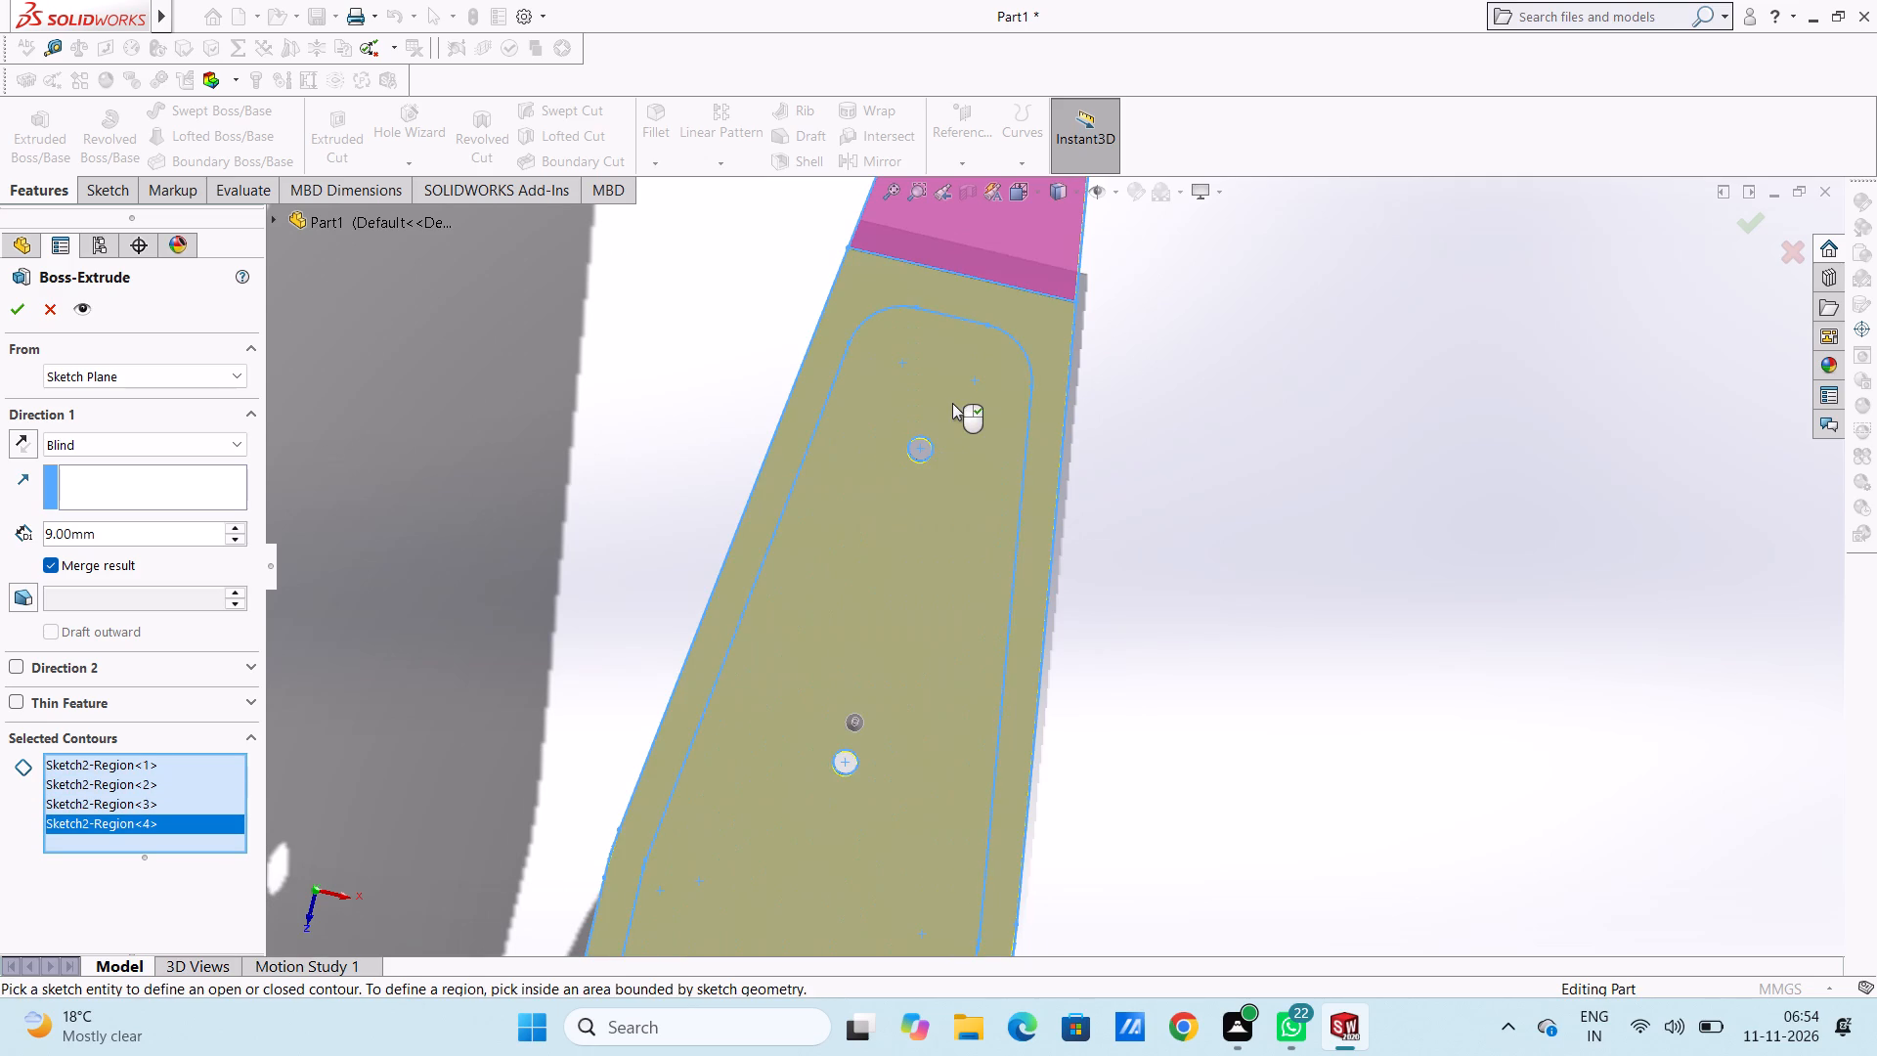
{"action": "scroll", "coordinate": [952, 403], "scroll_direction": "up", "scroll_amount": 7}
{"action": "scroll", "coordinate": [1012, 738], "scroll_direction": "down", "scroll_amount": 5}
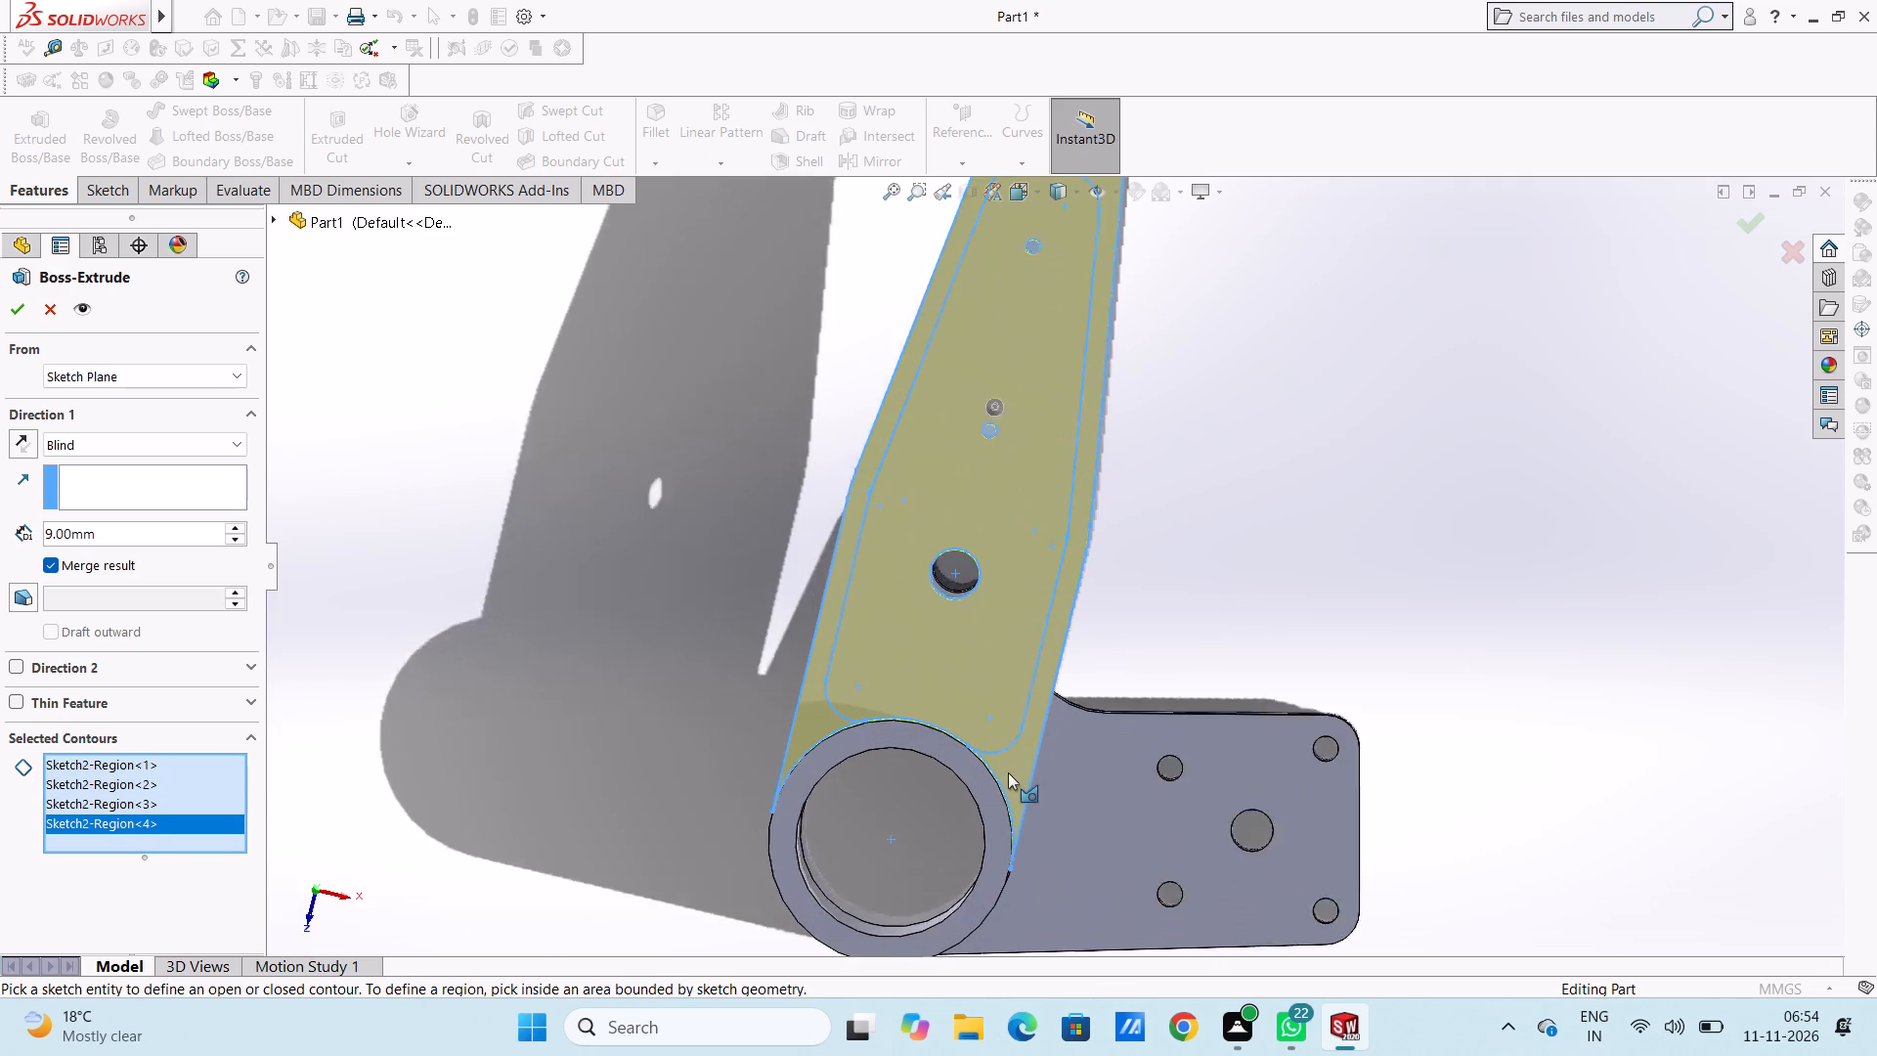
{"action": "scroll", "coordinate": [1008, 772], "scroll_direction": "down", "scroll_amount": 2}
{"action": "scroll", "coordinate": [1276, 424], "scroll_direction": "up", "scroll_amount": 10}
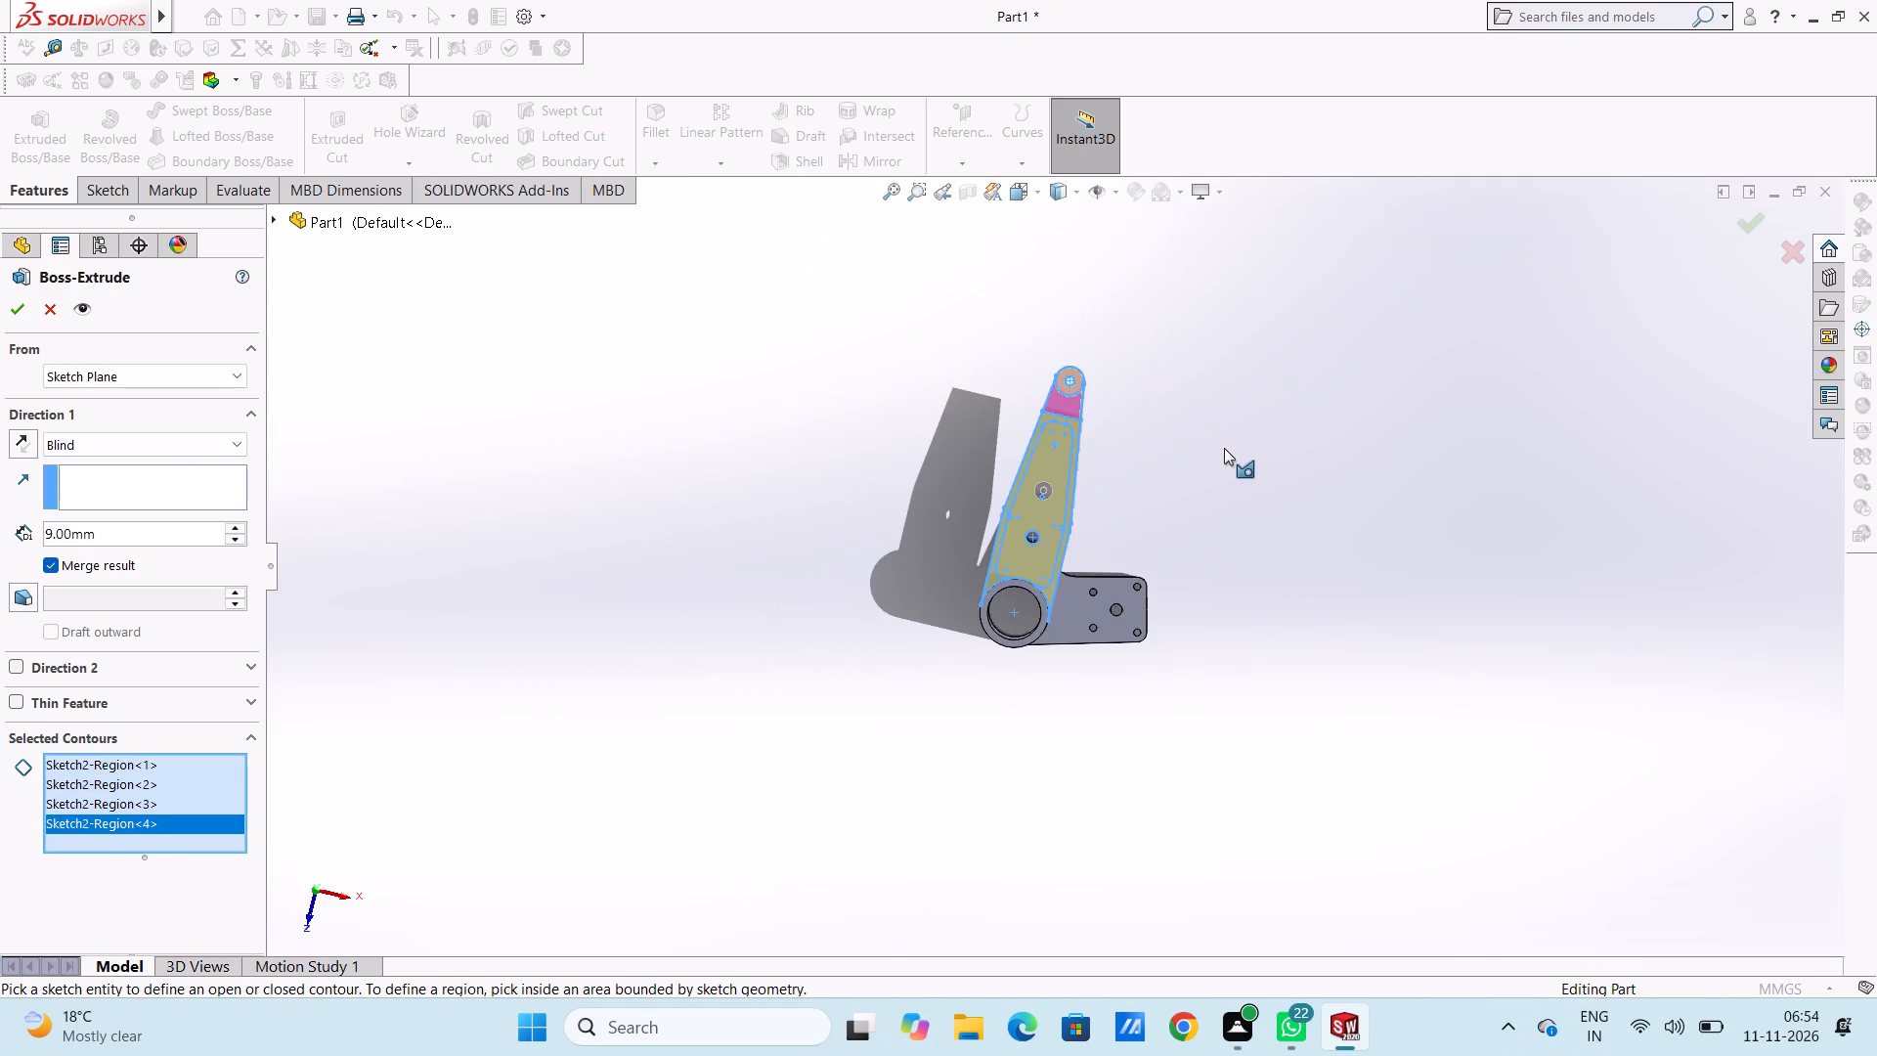
Set the blind depth of the full-arm extrusion to 10.5 mm.
{"action": "middle_click_drag", "start_coordinate": [1191, 448], "coordinate": [1094, 437]}
{"action": "scroll", "coordinate": [1086, 438], "scroll_direction": "down", "scroll_amount": 4}
{"action": "middle_click_drag", "start_coordinate": [881, 461], "coordinate": [842, 457]}
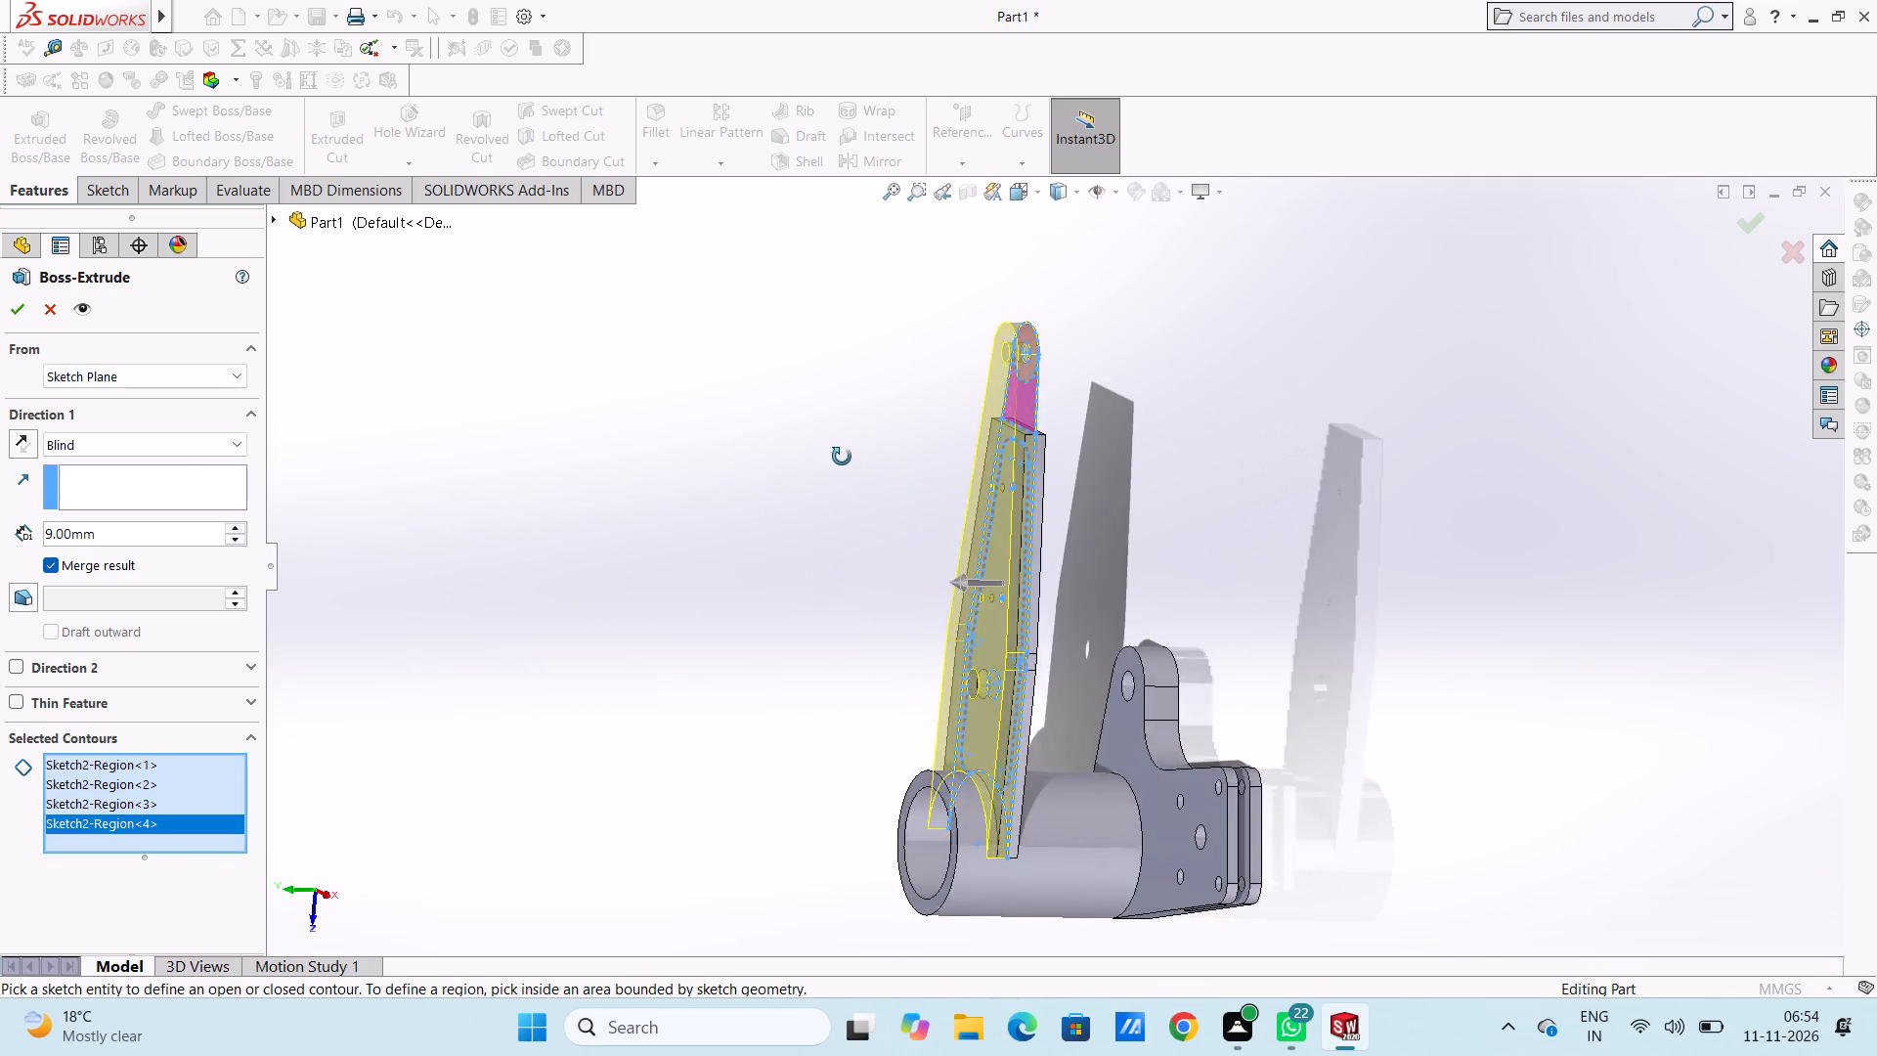
{"action": "middle_click_drag", "start_coordinate": [842, 457], "coordinate": [859, 452]}
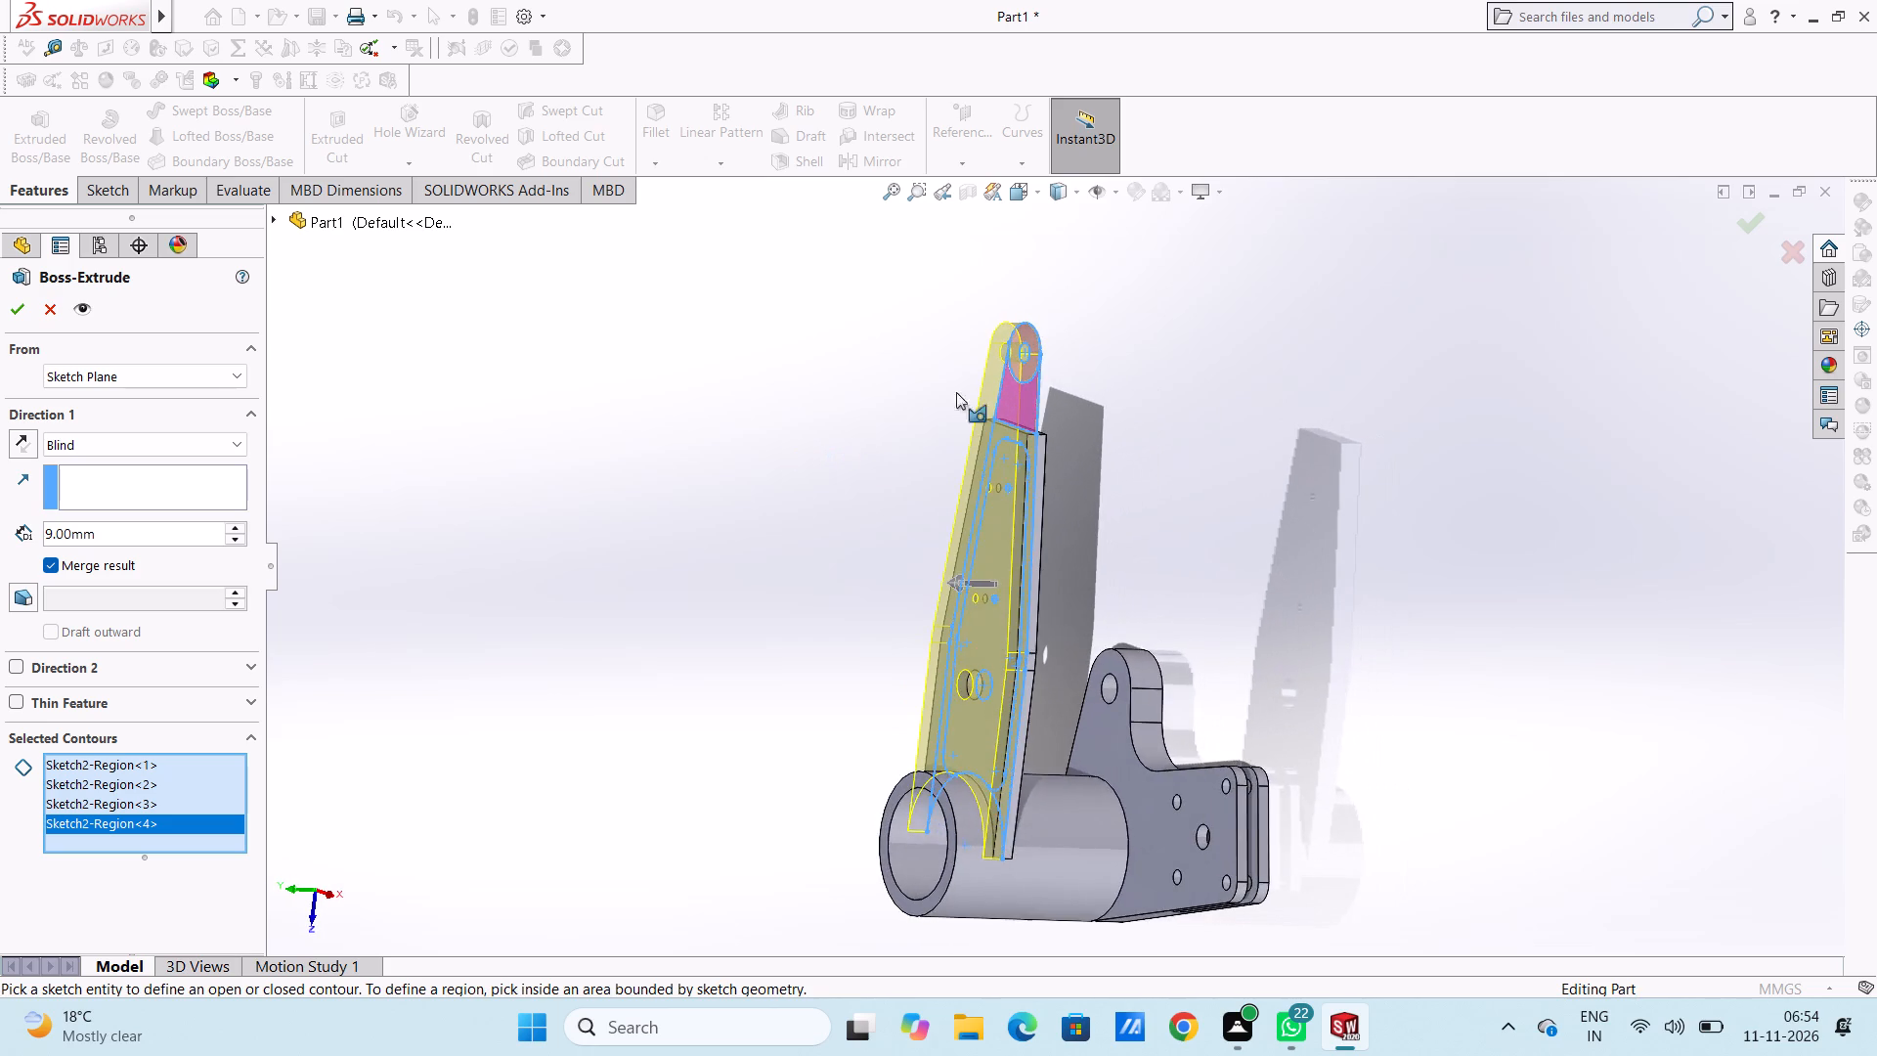
{"action": "scroll", "coordinate": [1130, 375], "scroll_direction": "down", "scroll_amount": 2}
{"action": "double_click", "coordinate": [185, 535]}
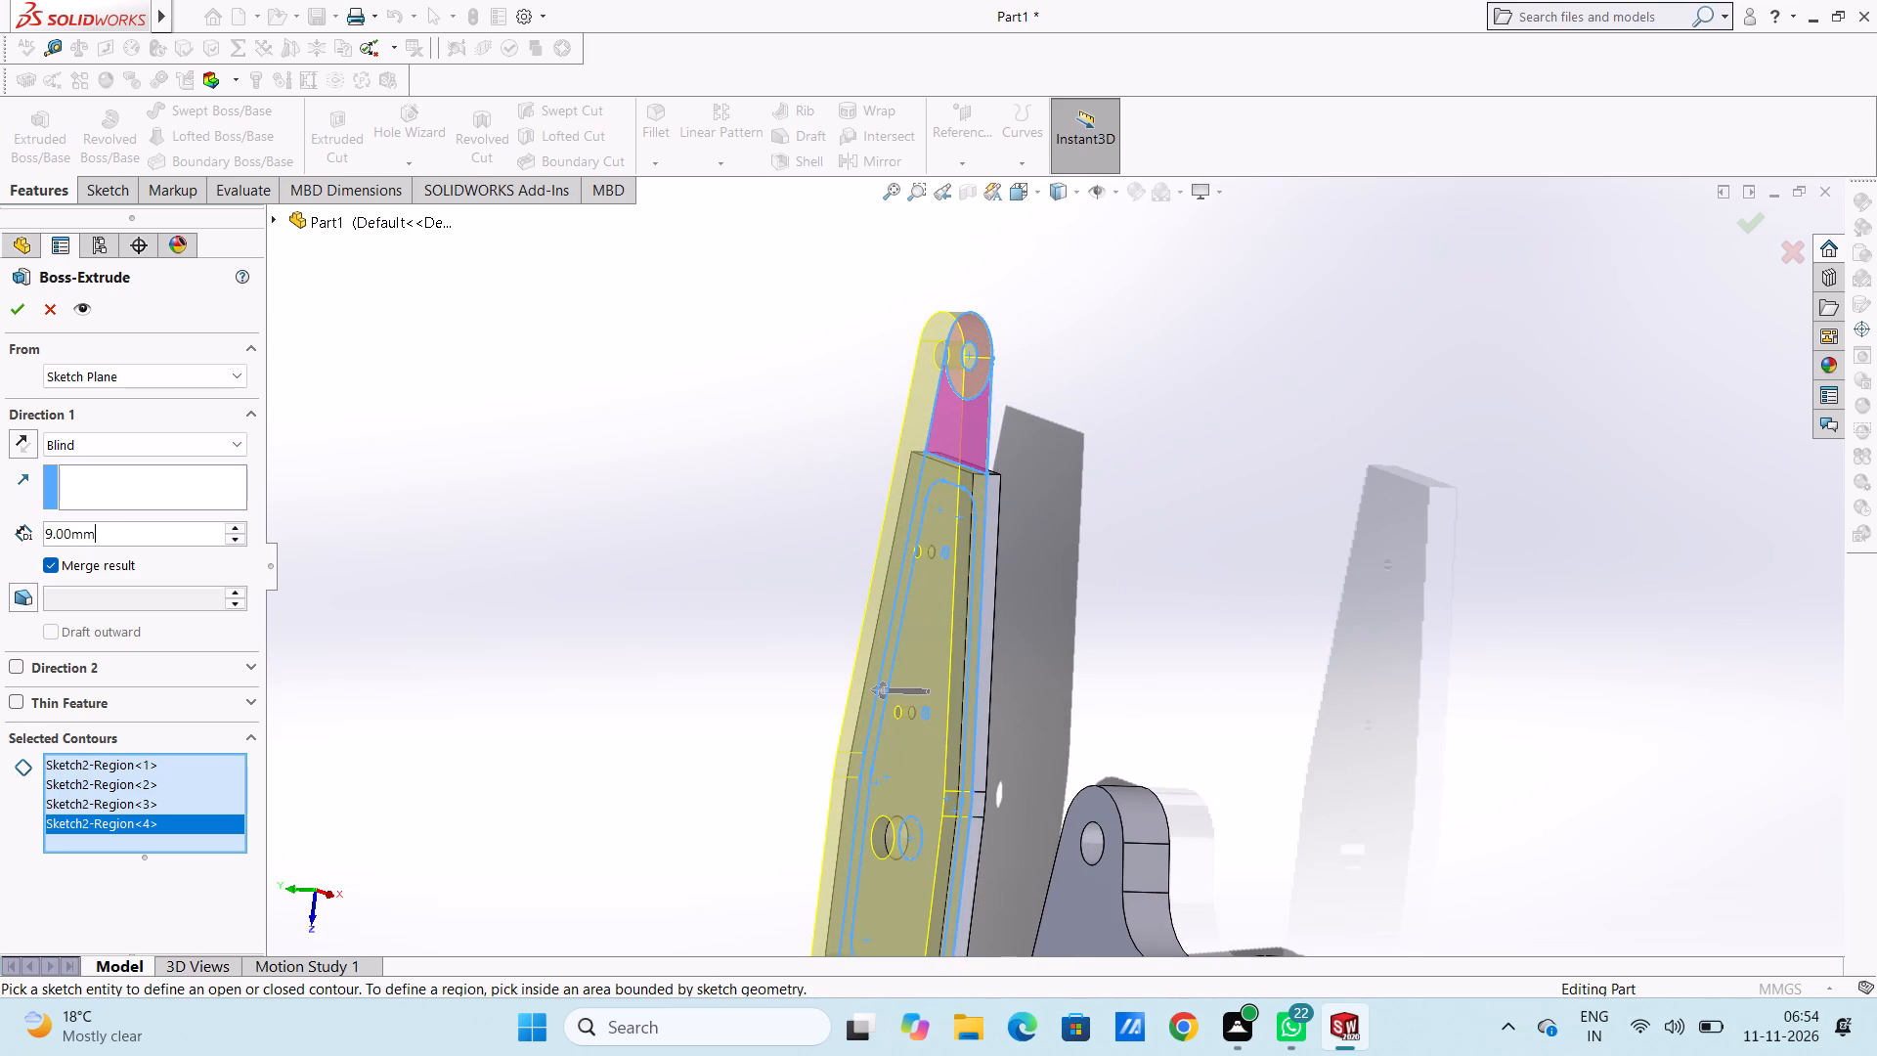
{"action": "type", "text": "10.5"}
{"action": "key", "text": "Return"}
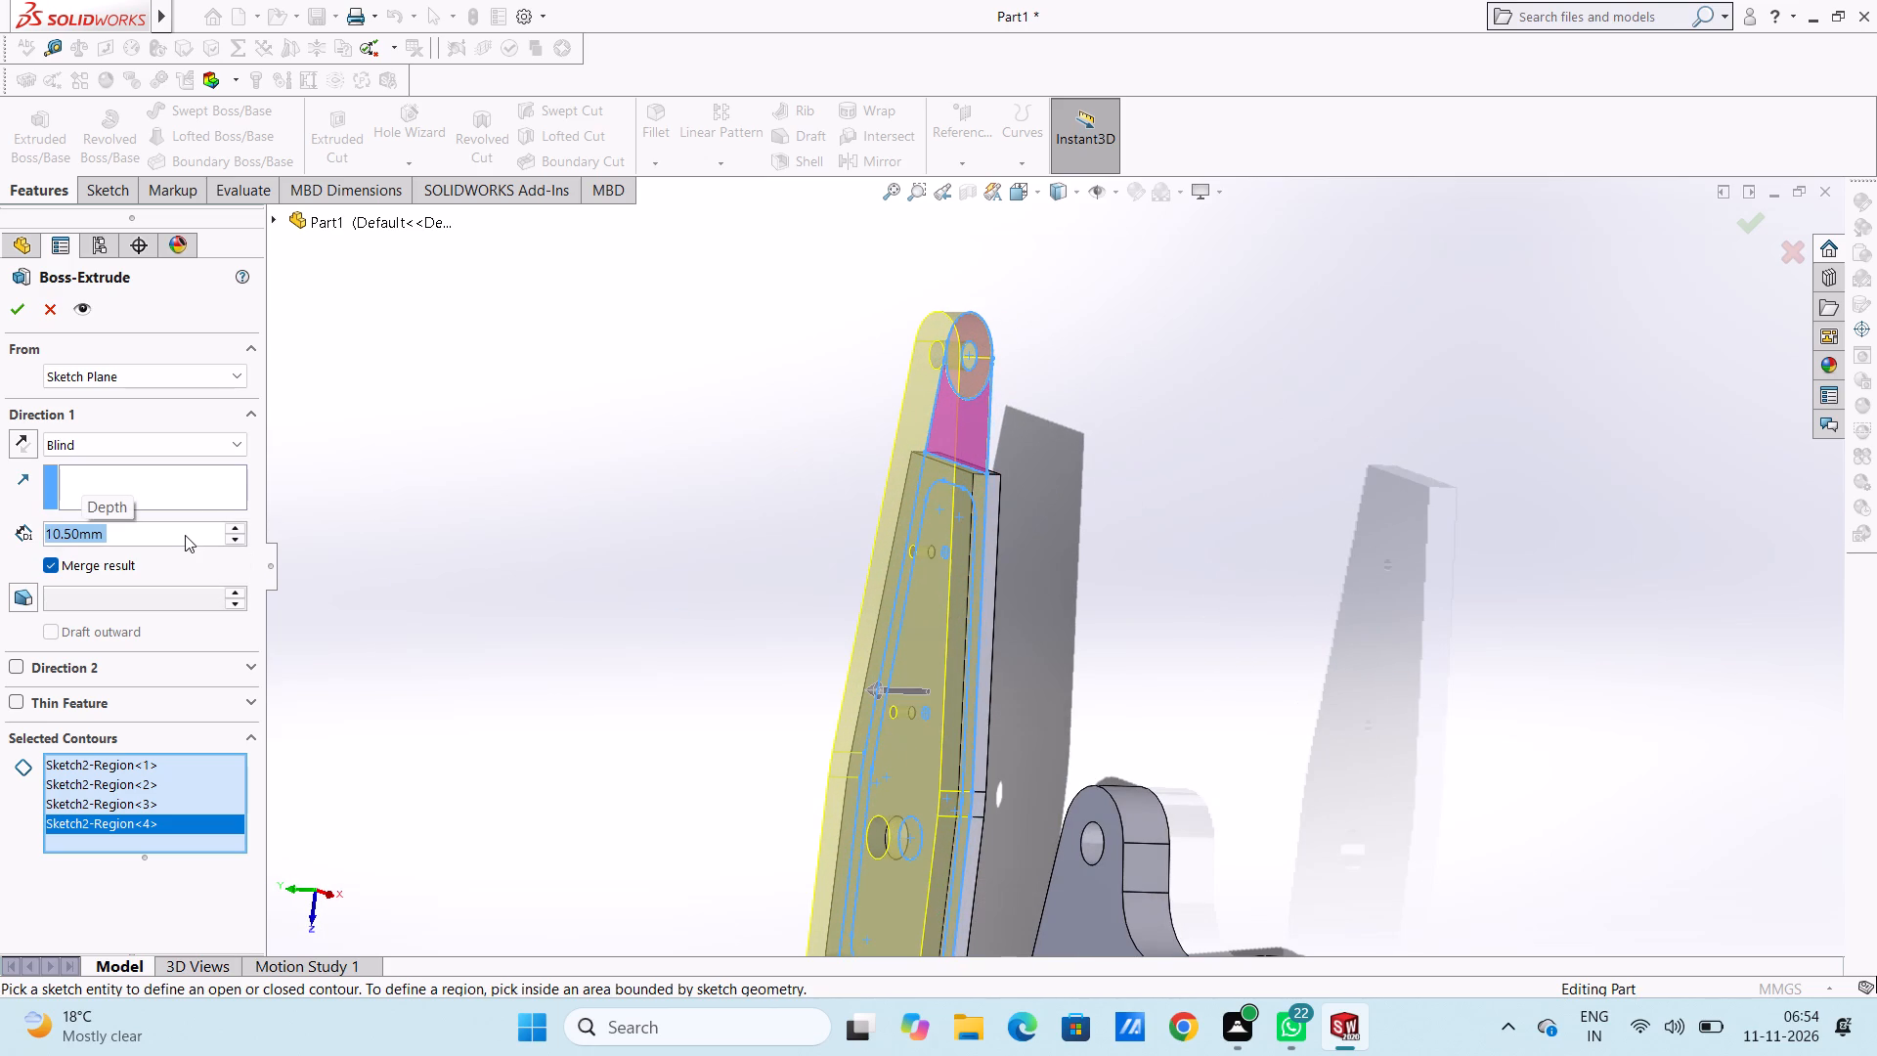
Set the extrusion to start from a Surface/Face/Plane, using the existing arm plate's face towards the flat bracket plates.
{"action": "left_click", "coordinate": [192, 367]}
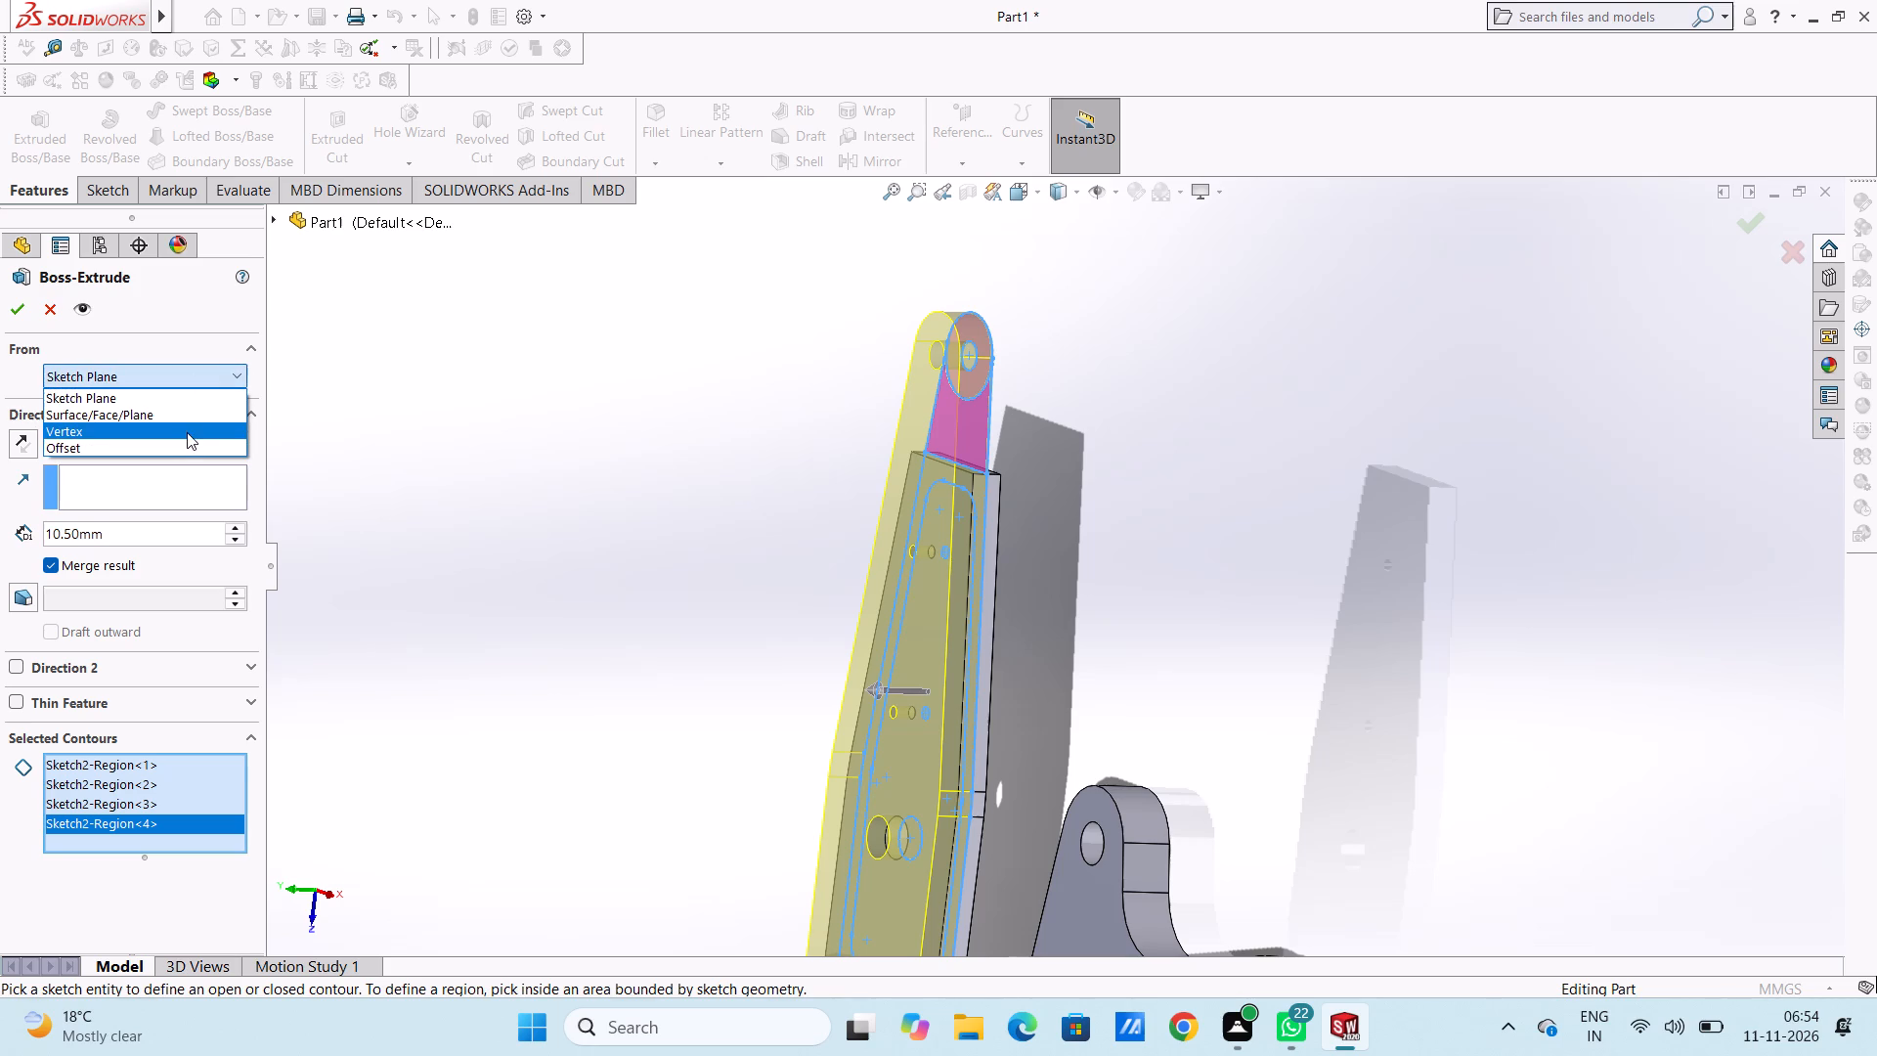
{"action": "left_click", "coordinate": [189, 416]}
{"action": "middle_click_drag", "start_coordinate": [729, 453], "coordinate": [643, 454]}
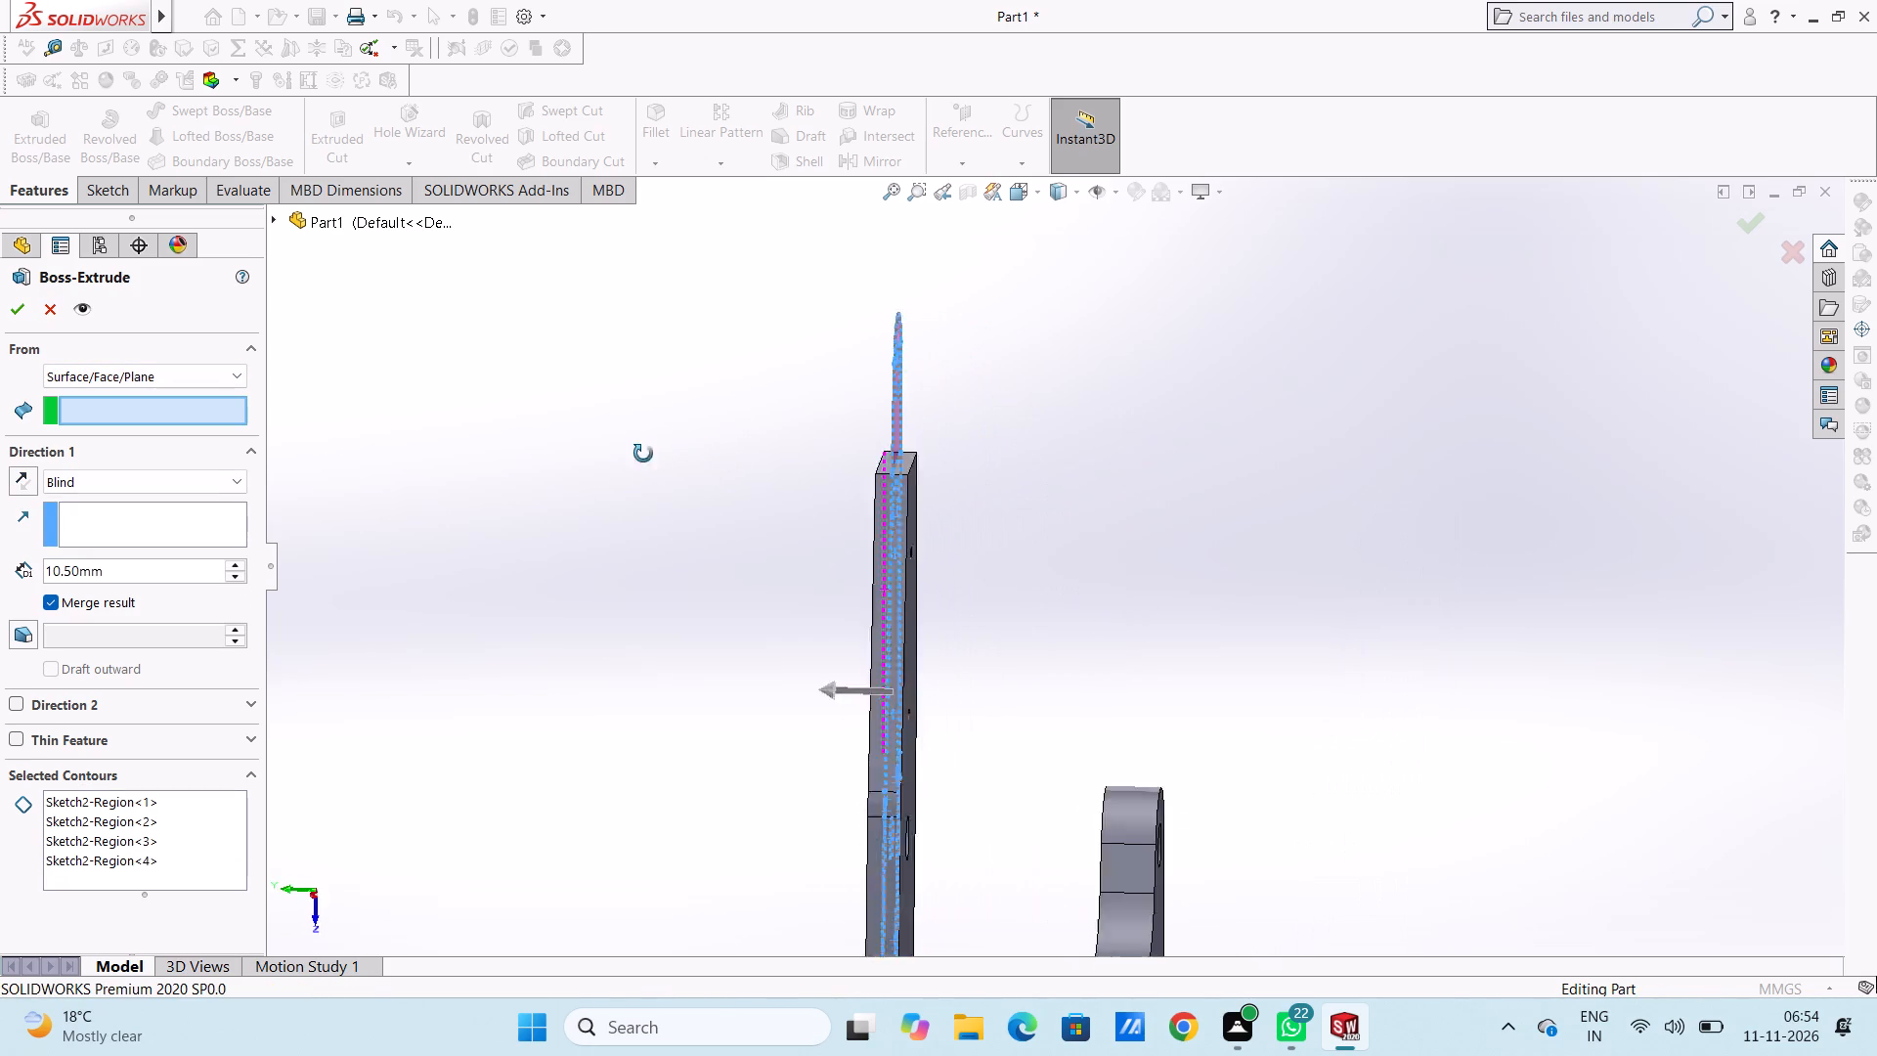
{"action": "middle_click_drag", "start_coordinate": [643, 454], "coordinate": [591, 462]}
{"action": "left_click", "coordinate": [861, 617]}
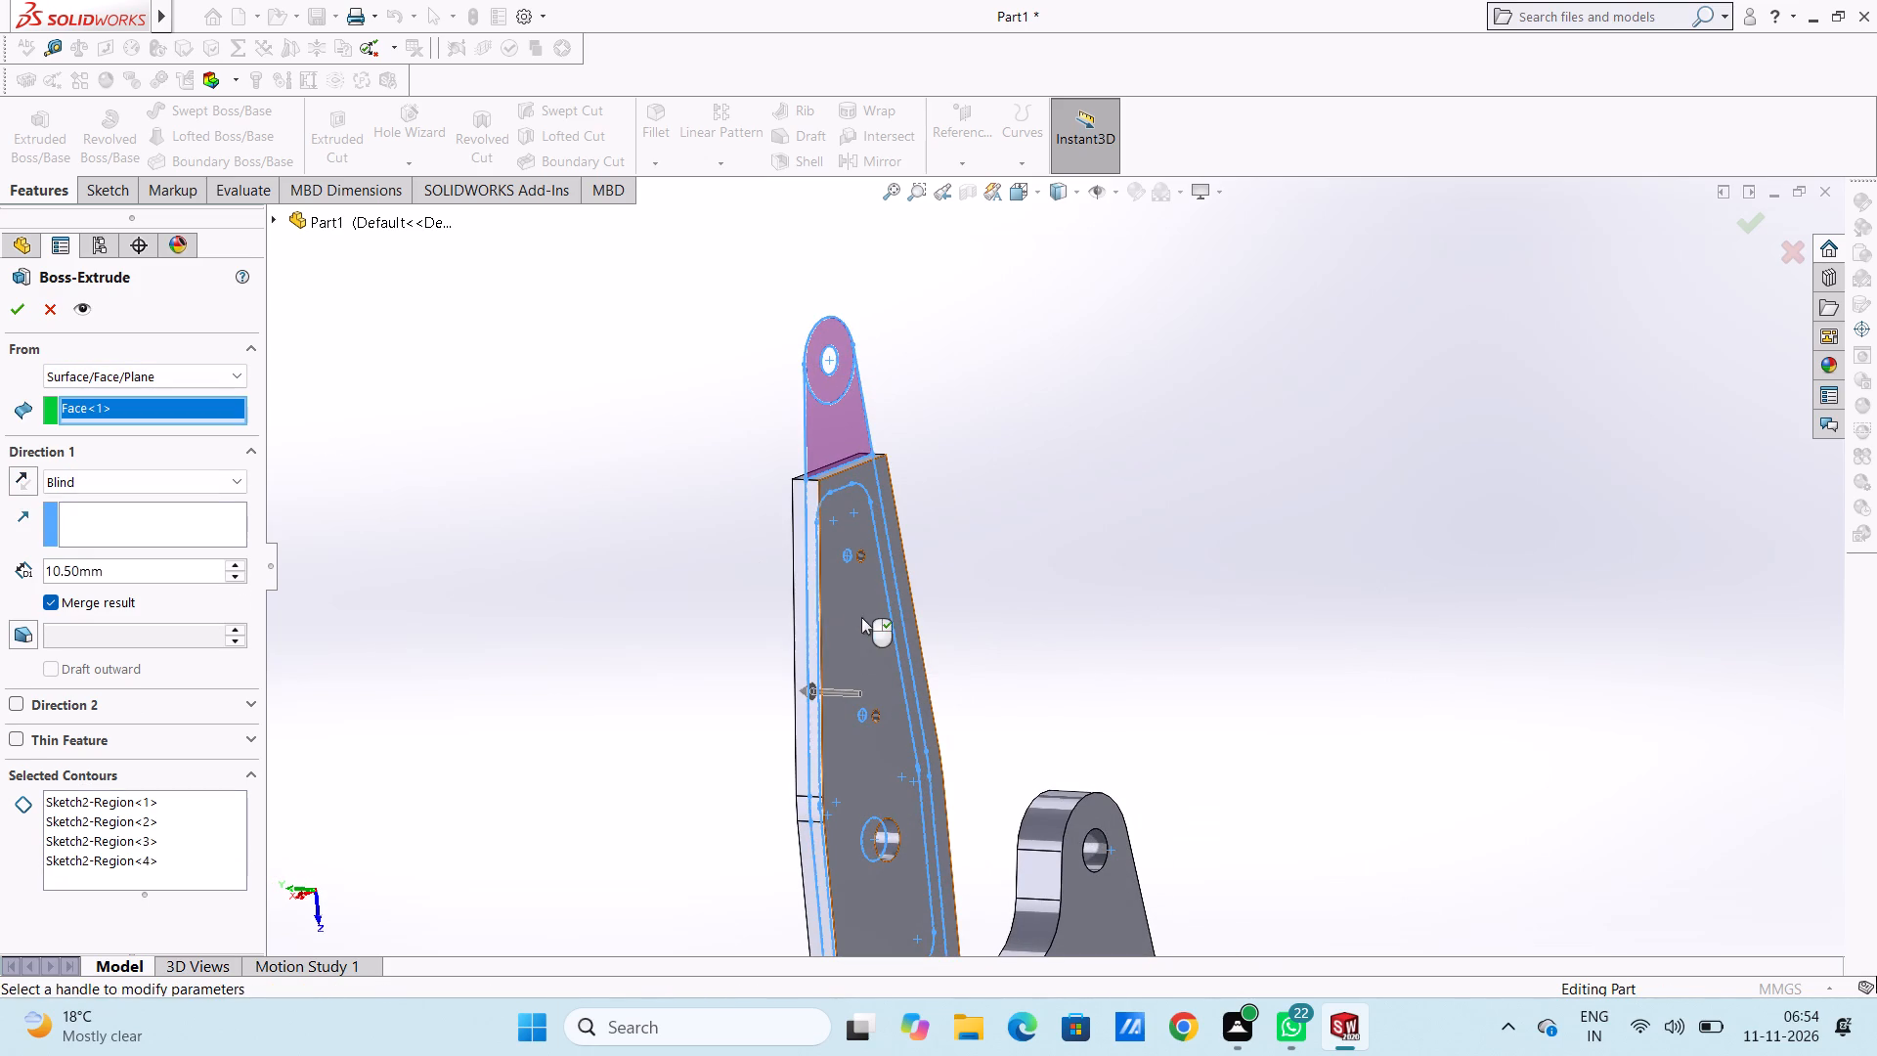
Reverse the extrusion so it grows away from the existing arm plate towards the flat bracket plates, and complete the feature.
{"action": "middle_click_drag", "start_coordinate": [536, 549], "coordinate": [658, 589]}
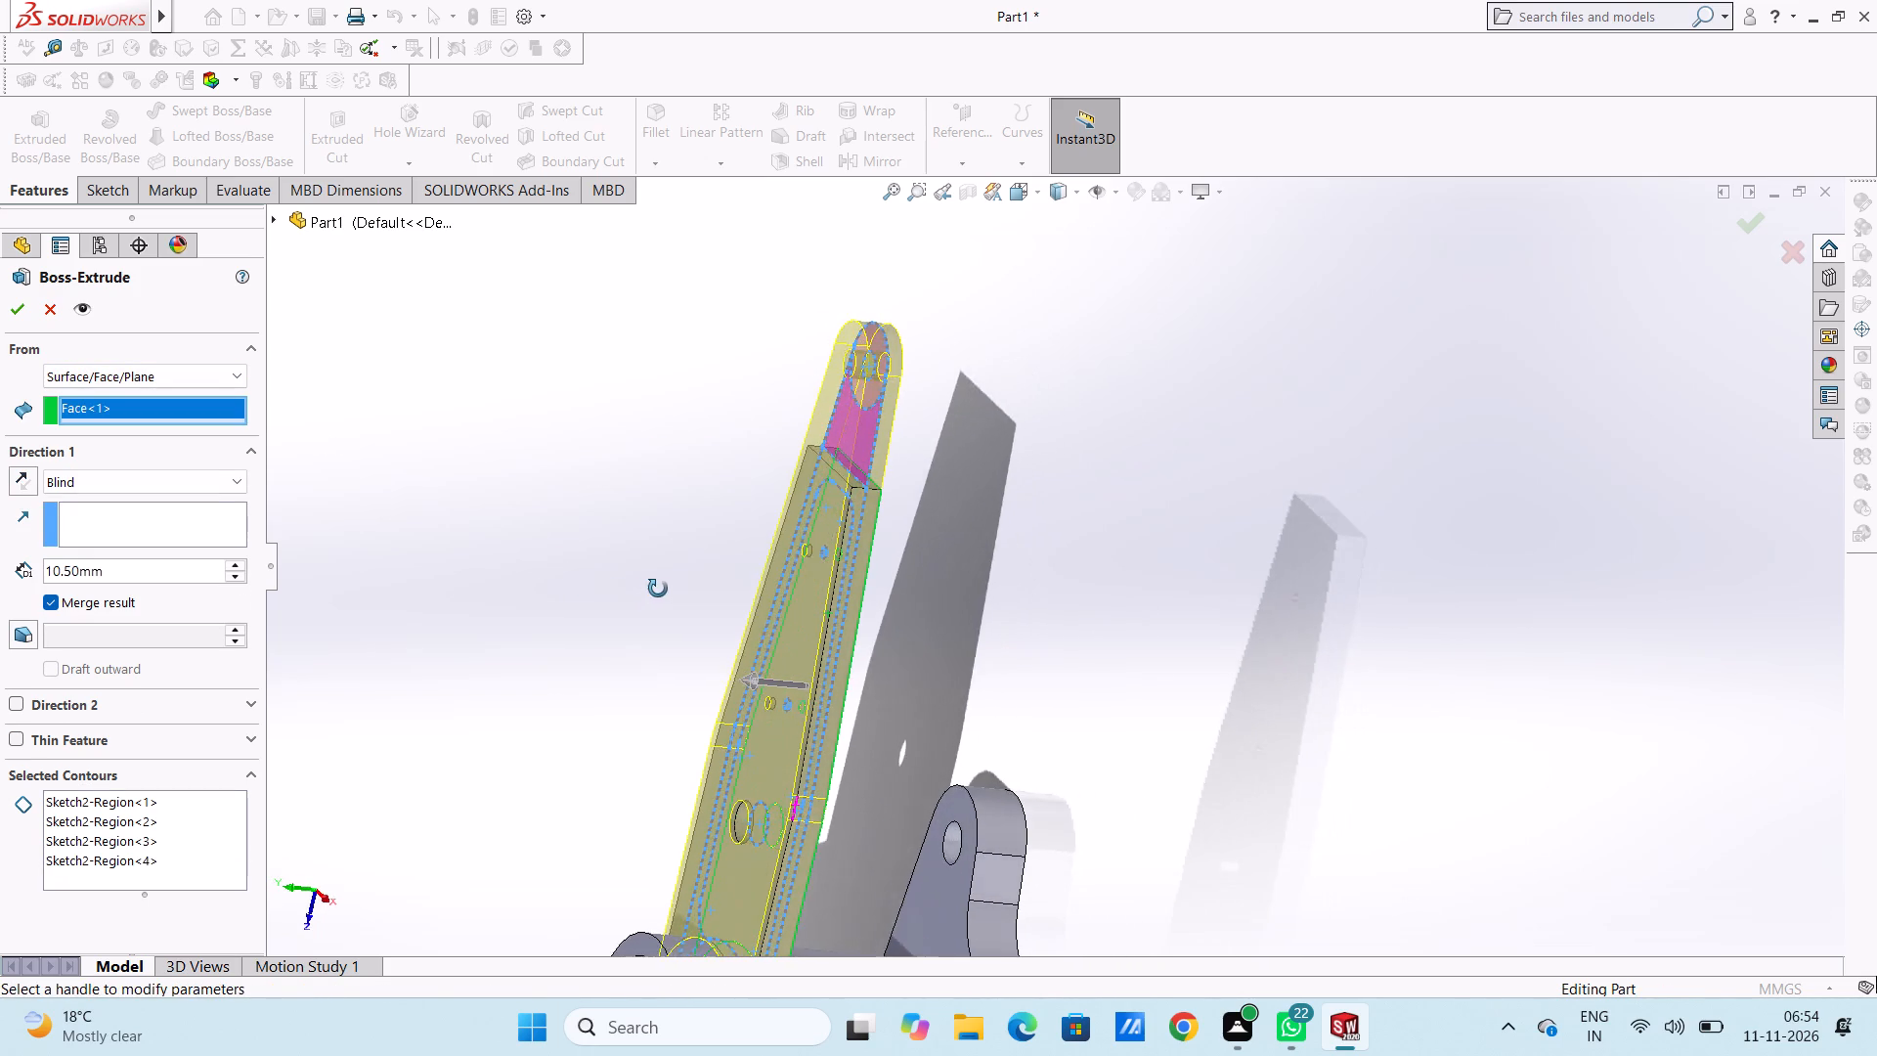
{"action": "middle_click_drag", "start_coordinate": [658, 589], "coordinate": [612, 565]}
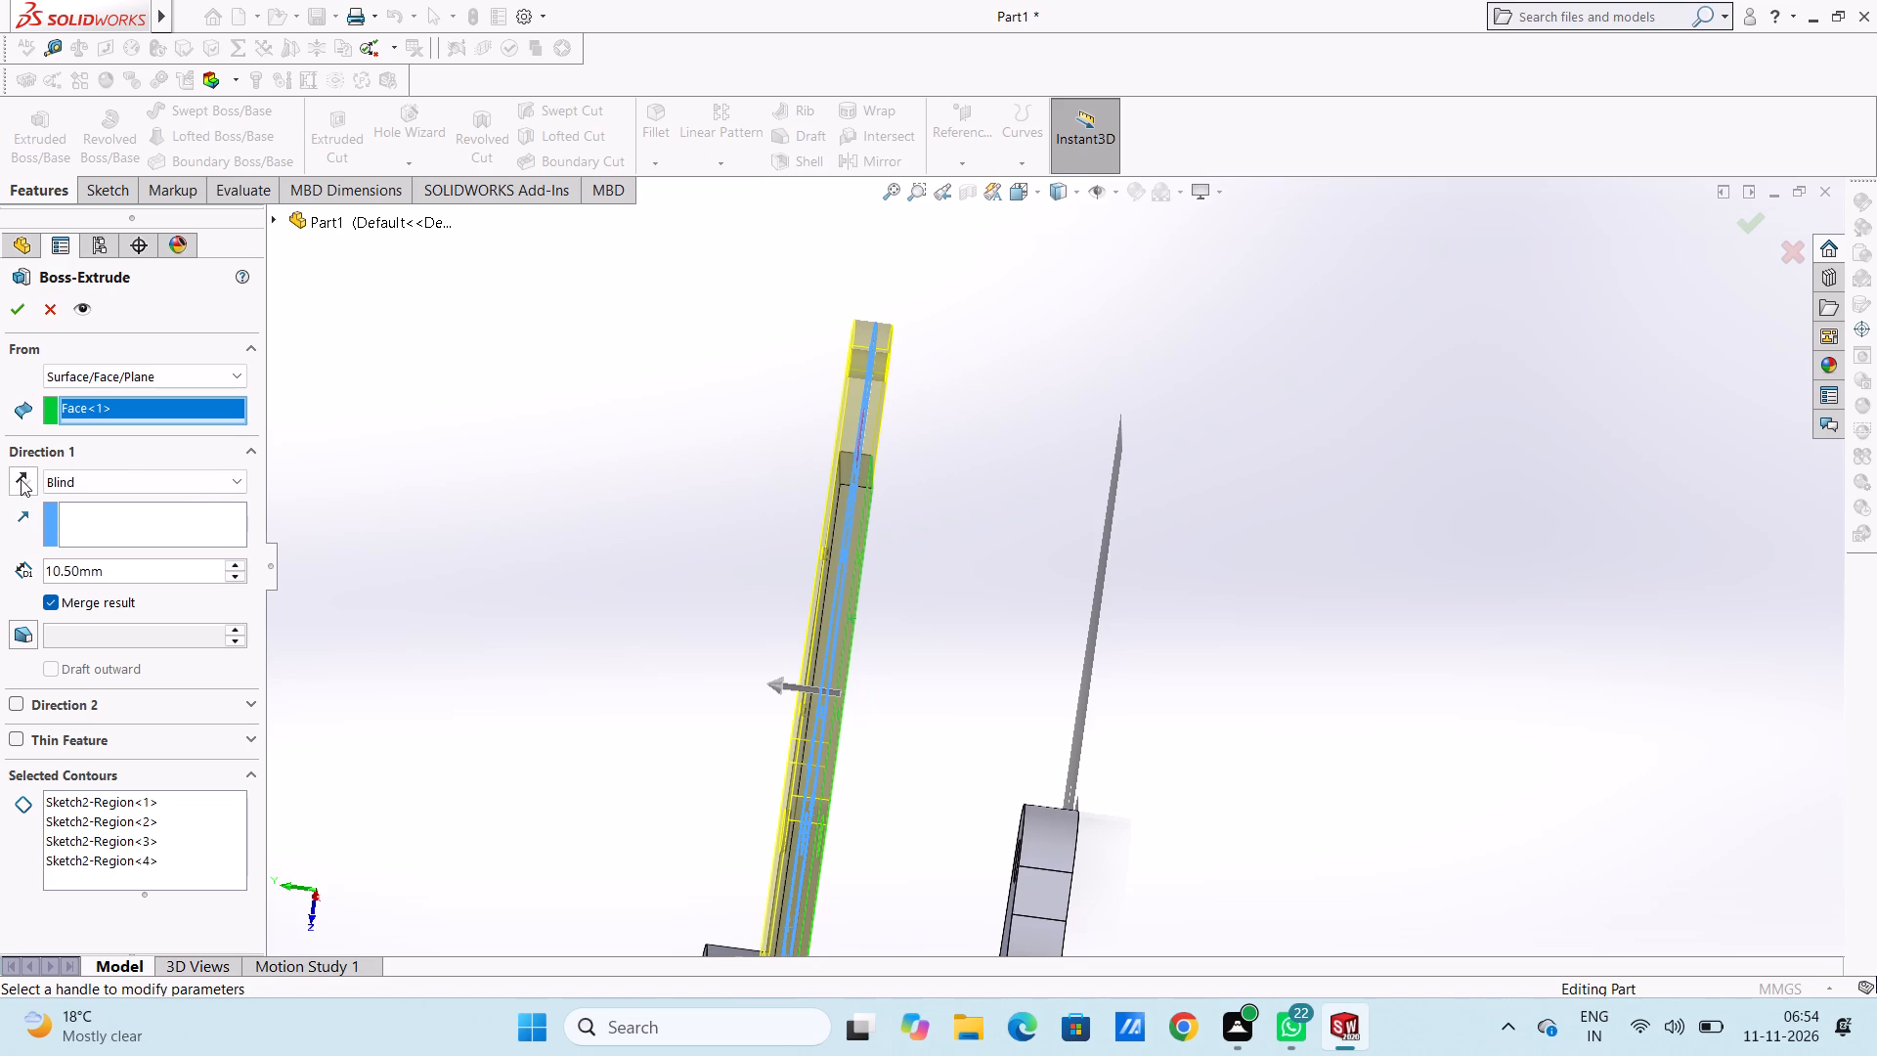
{"action": "left_click", "coordinate": [21, 479]}
{"action": "middle_click_drag", "start_coordinate": [713, 482], "coordinate": [612, 483]}
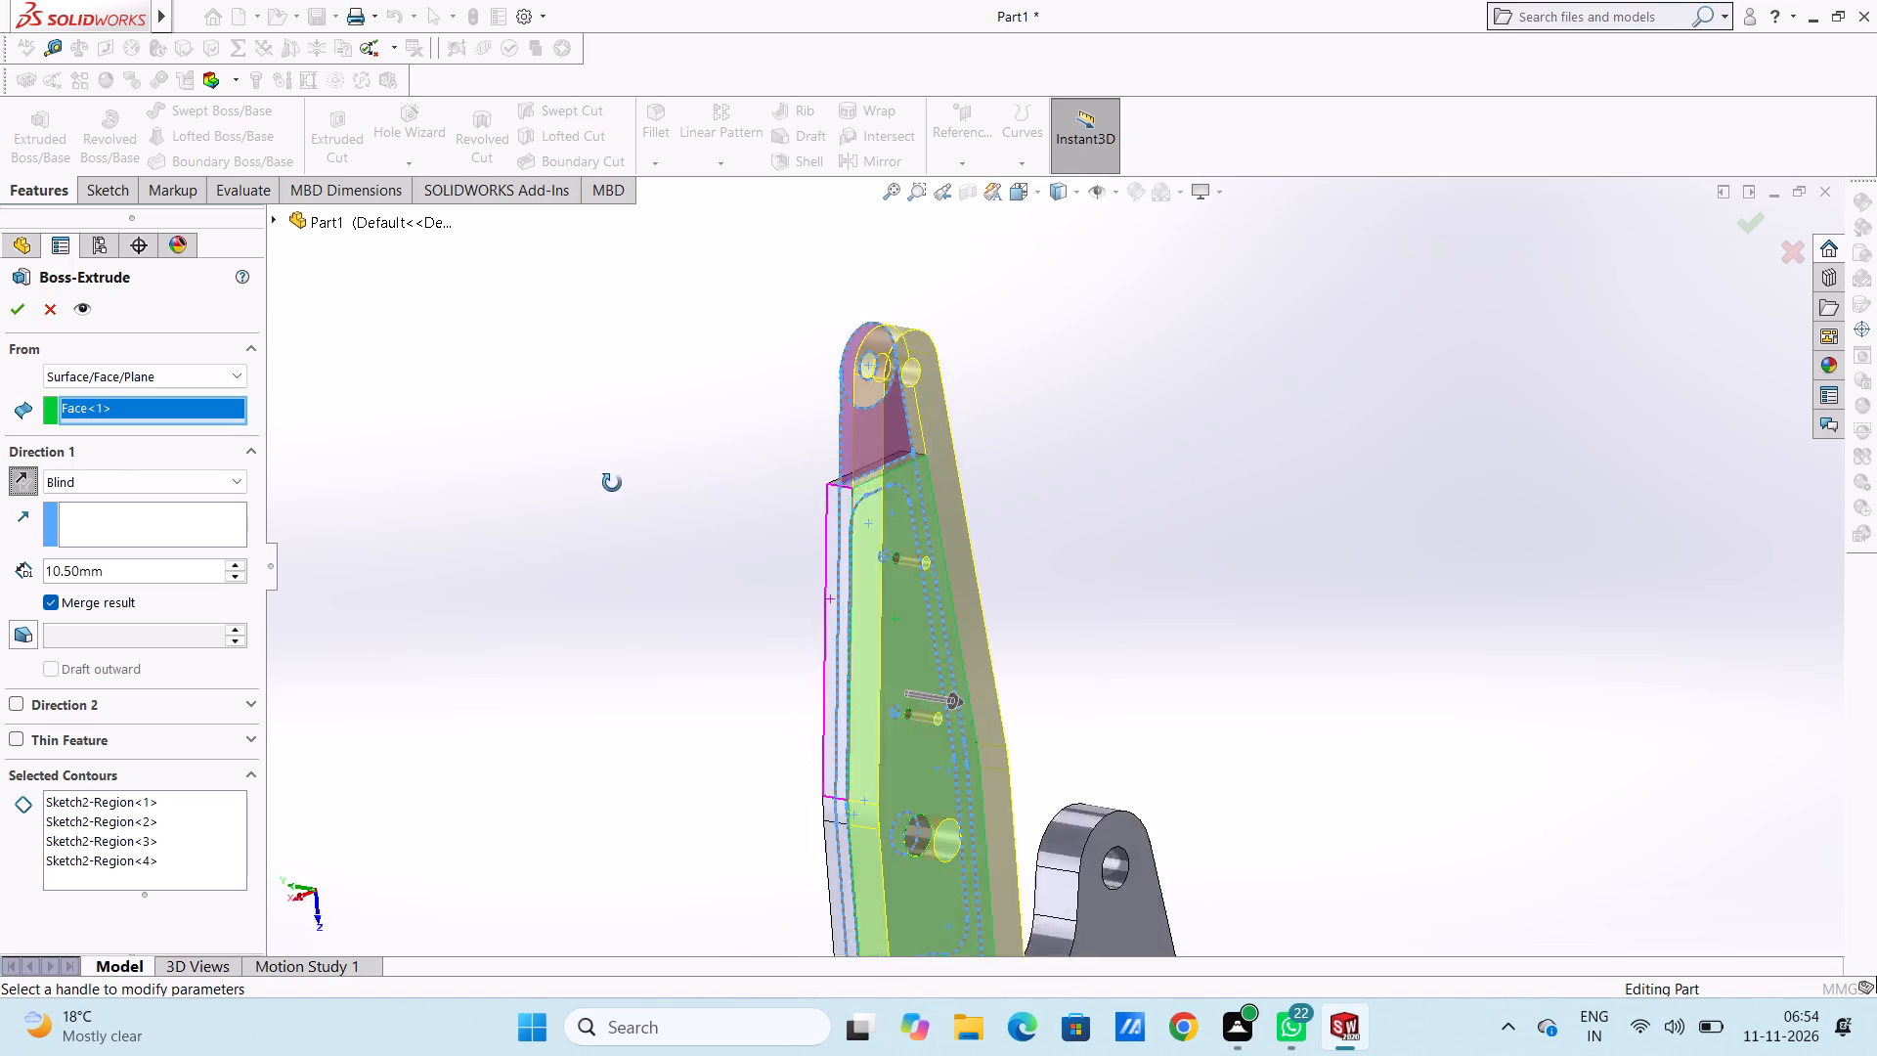
{"action": "middle_click_drag", "start_coordinate": [612, 483], "coordinate": [713, 482]}
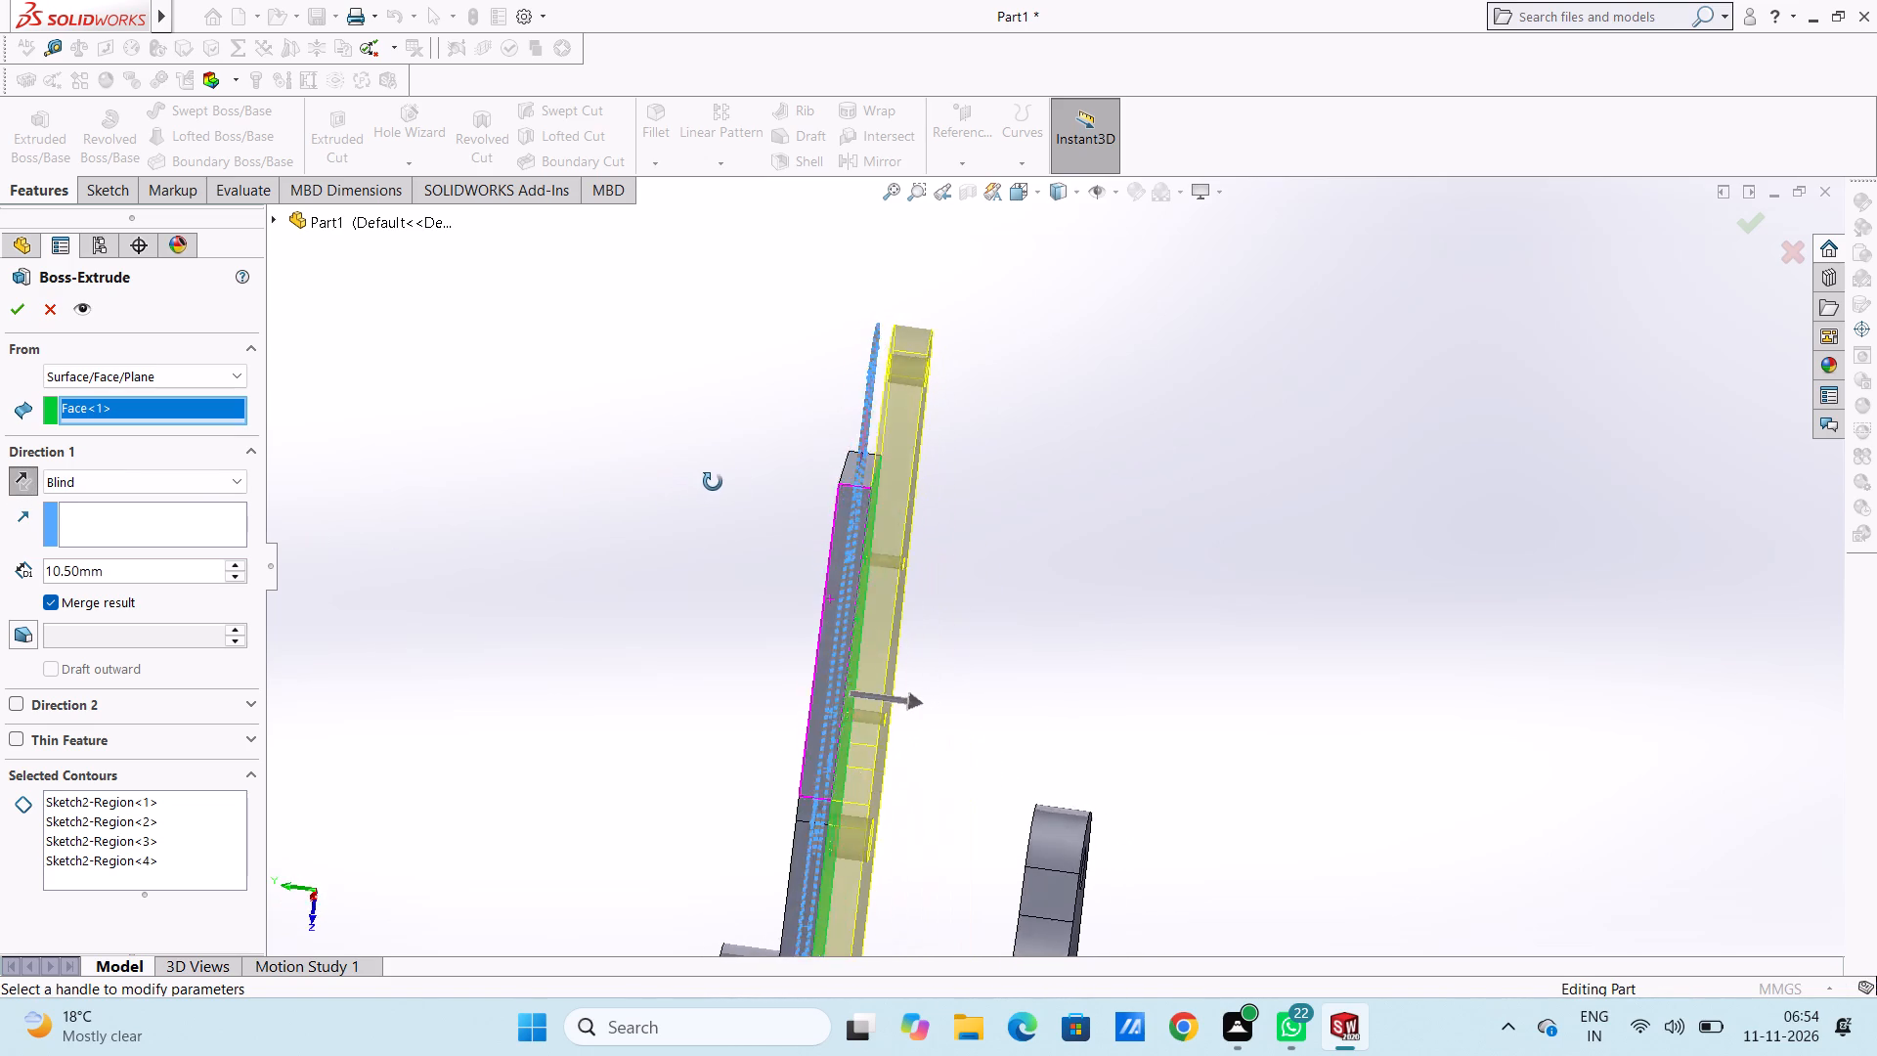
{"action": "middle_click_drag", "start_coordinate": [713, 482], "coordinate": [715, 438]}
{"action": "left_click", "coordinate": [22, 308]}
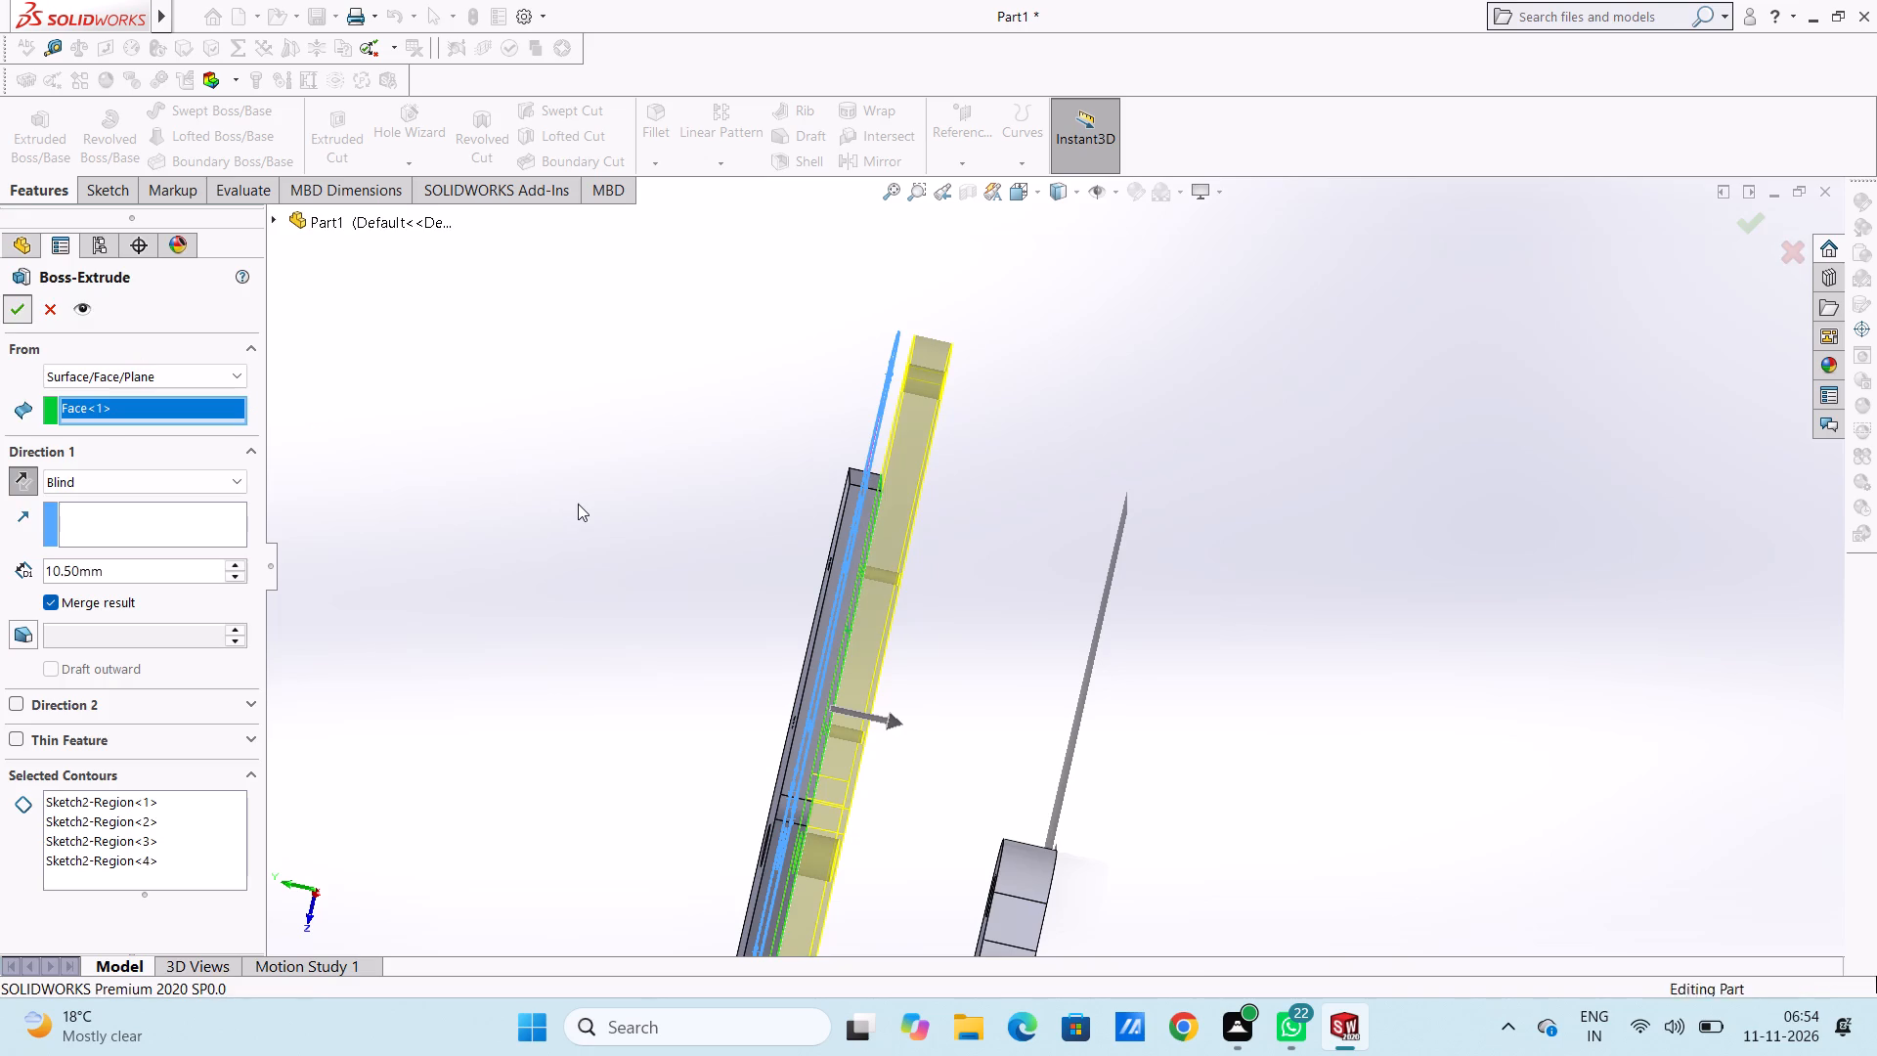
Examine the layered arm, its rounded tip and the rest of the bracket from several angles.
{"action": "left_click", "coordinate": [578, 504]}
{"action": "middle_click_drag", "start_coordinate": [661, 506], "coordinate": [532, 527]}
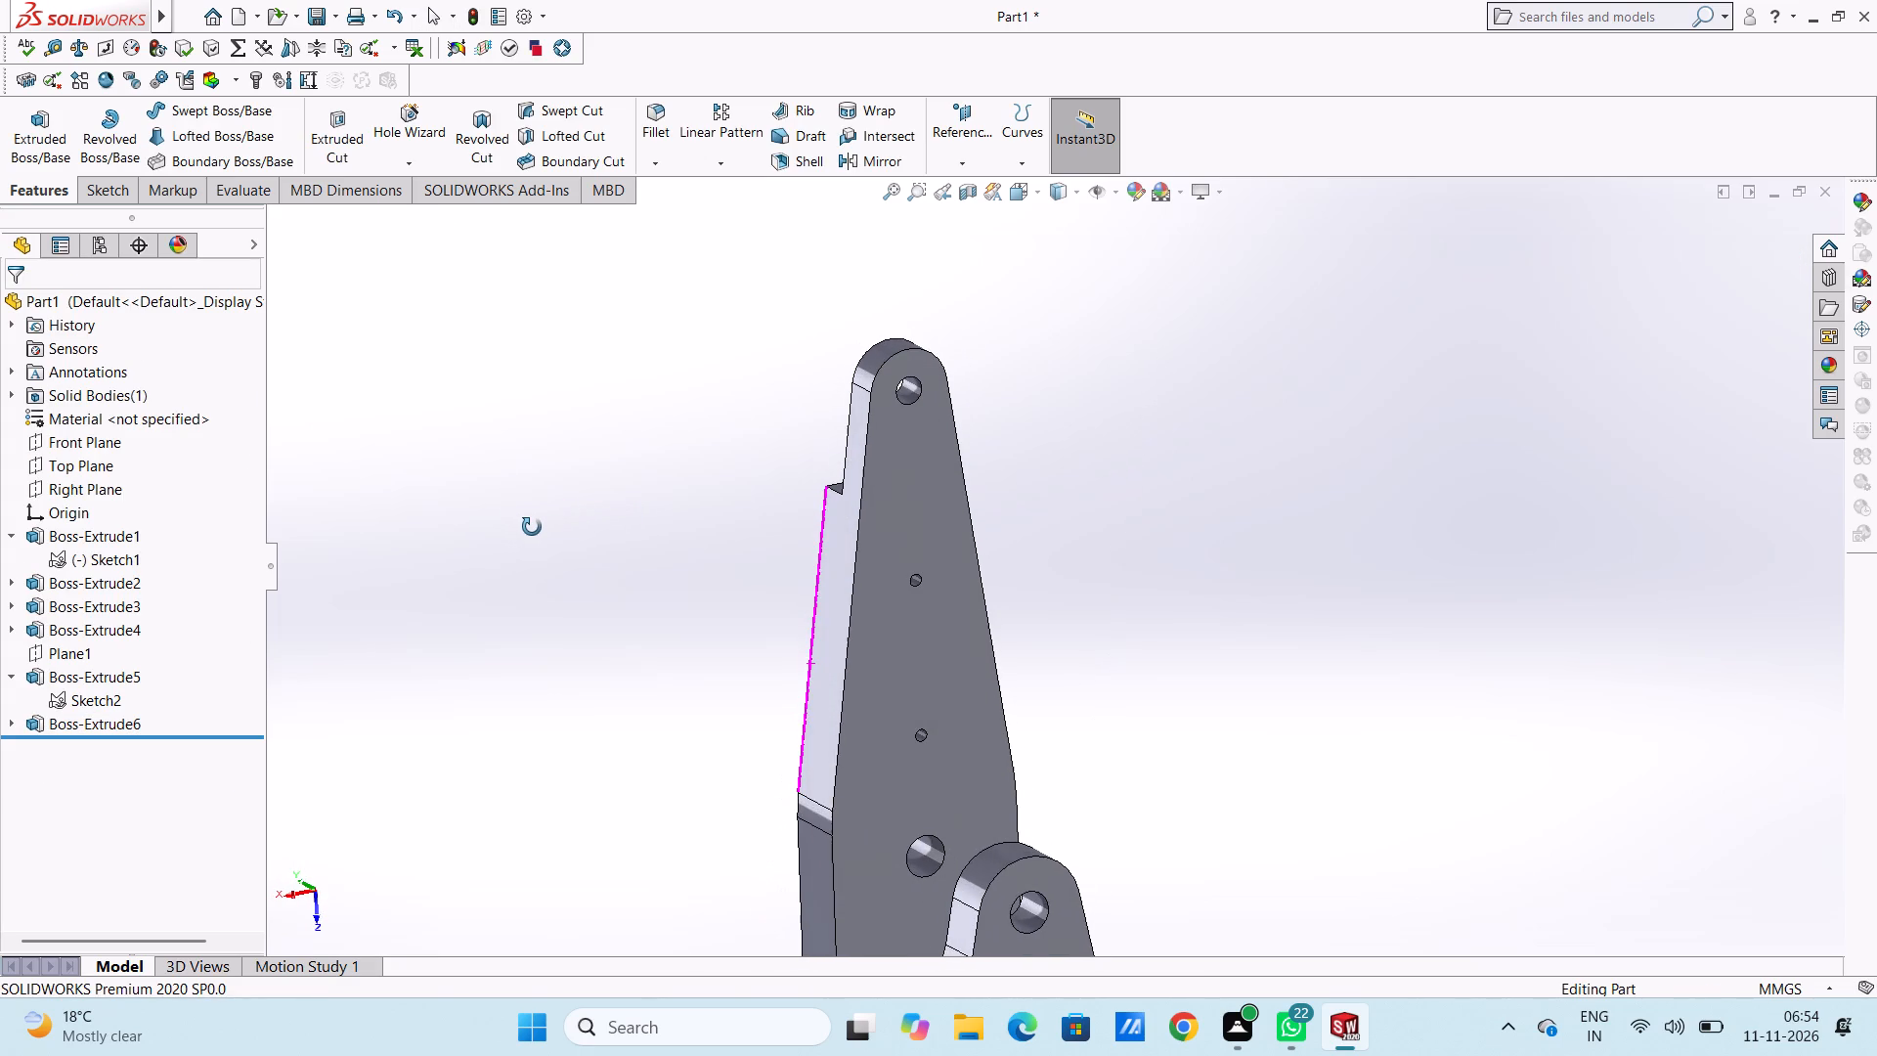
{"action": "middle_click_drag", "start_coordinate": [532, 527], "coordinate": [533, 527]}
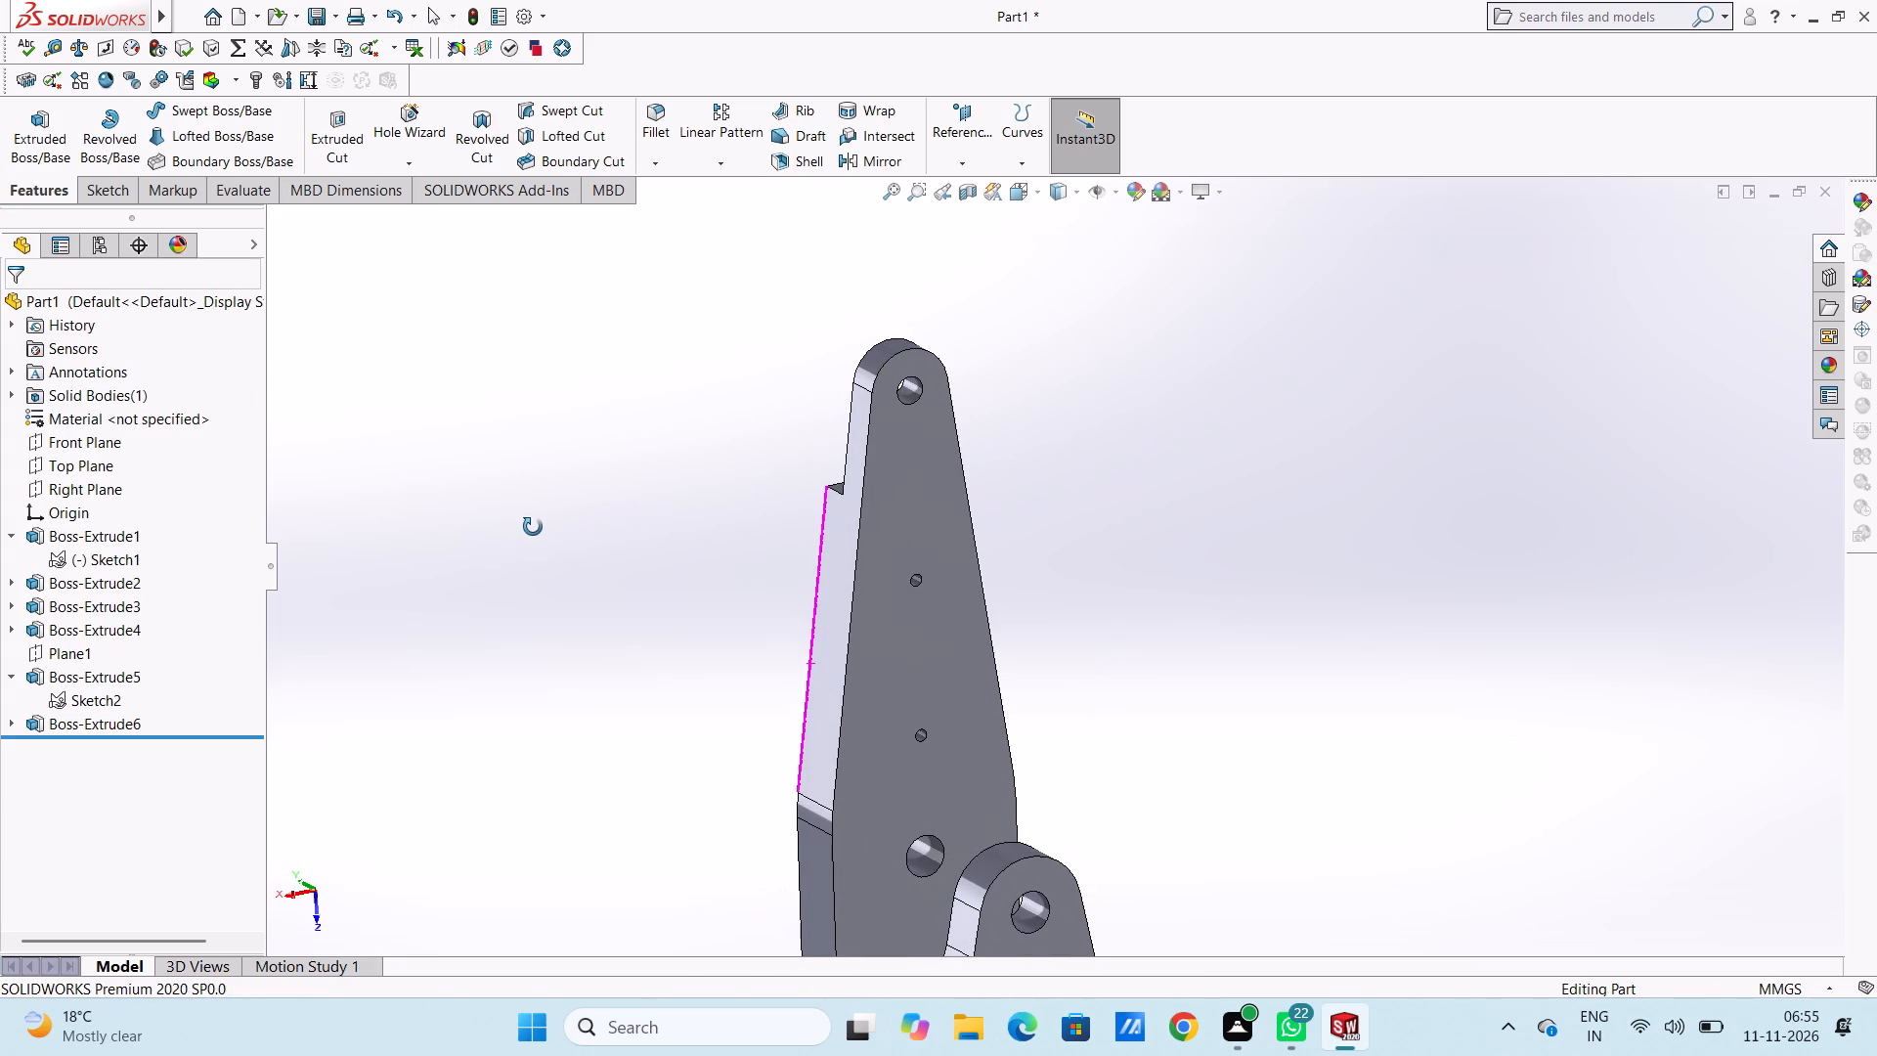
{"action": "middle_click_drag", "start_coordinate": [533, 527], "coordinate": [636, 517]}
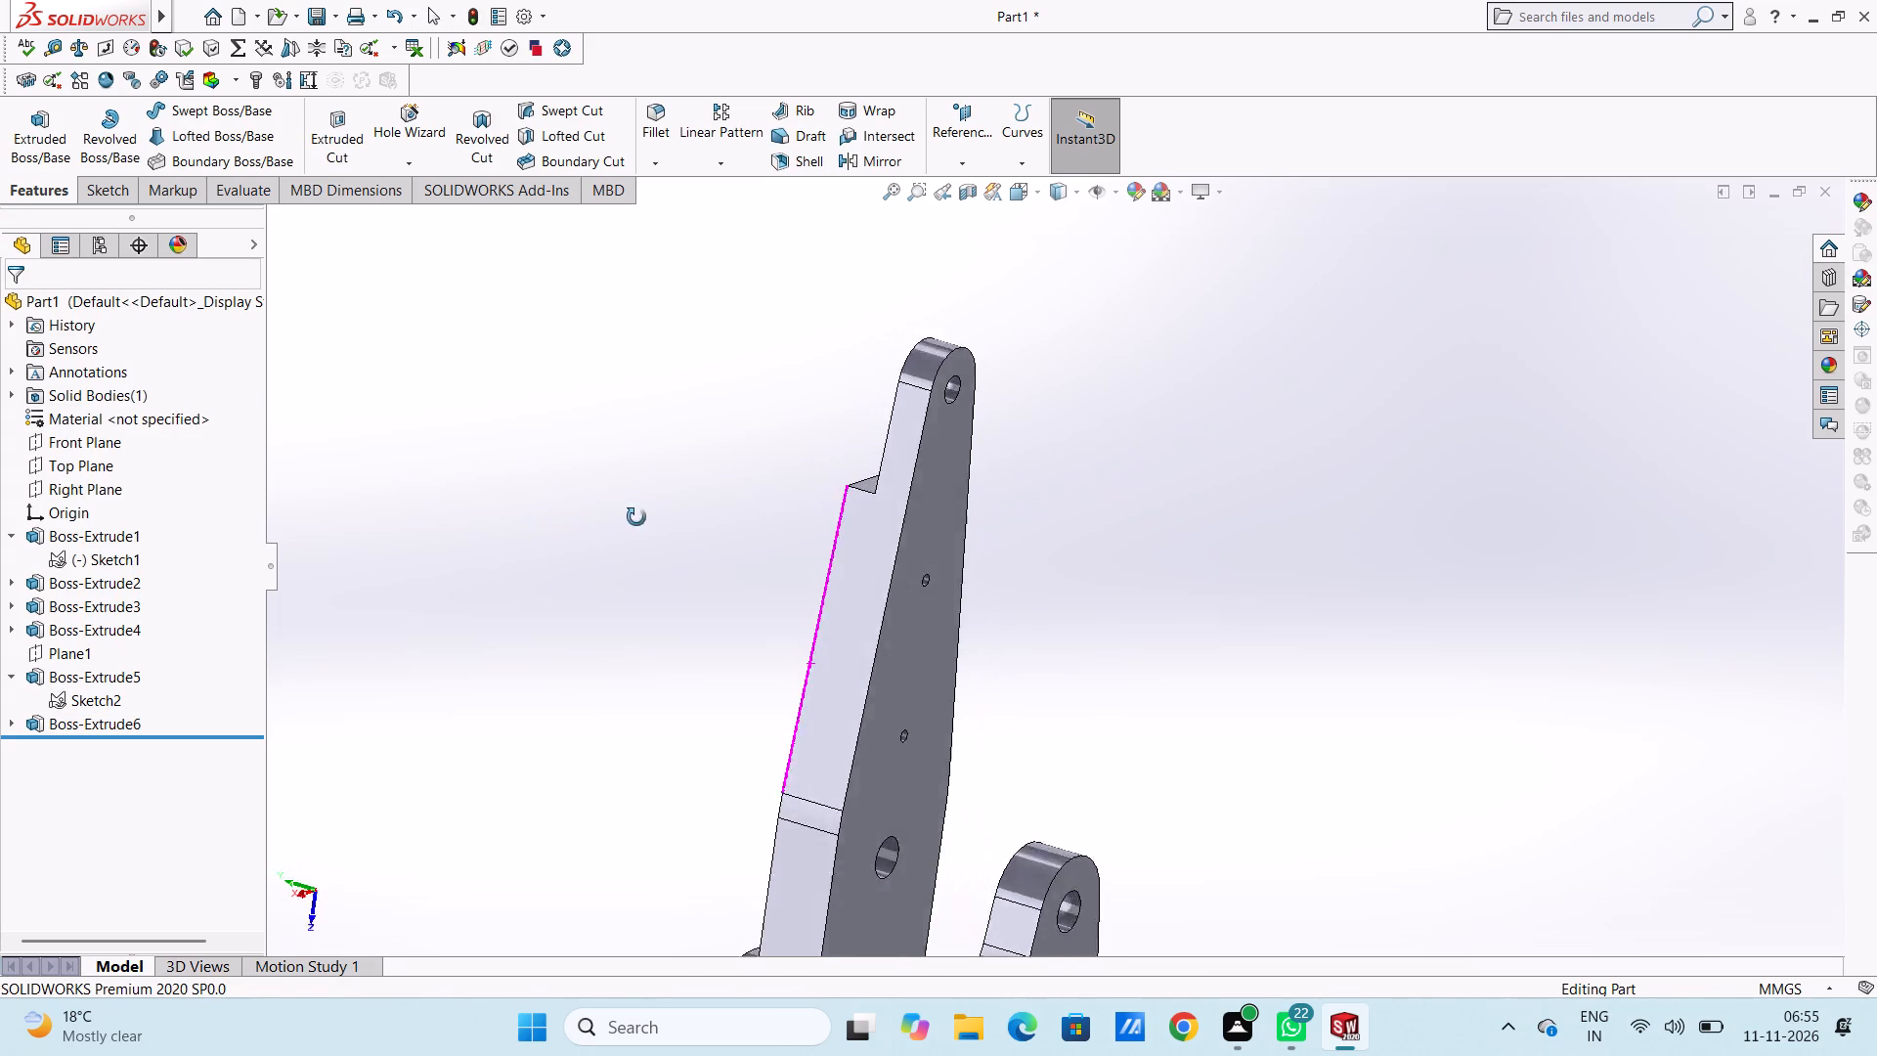
{"action": "middle_click_drag", "start_coordinate": [636, 517], "coordinate": [762, 504]}
{"action": "scroll", "coordinate": [641, 511], "scroll_direction": "up", "scroll_amount": 6}
{"action": "middle_click_drag", "start_coordinate": [734, 638], "coordinate": [743, 615]}
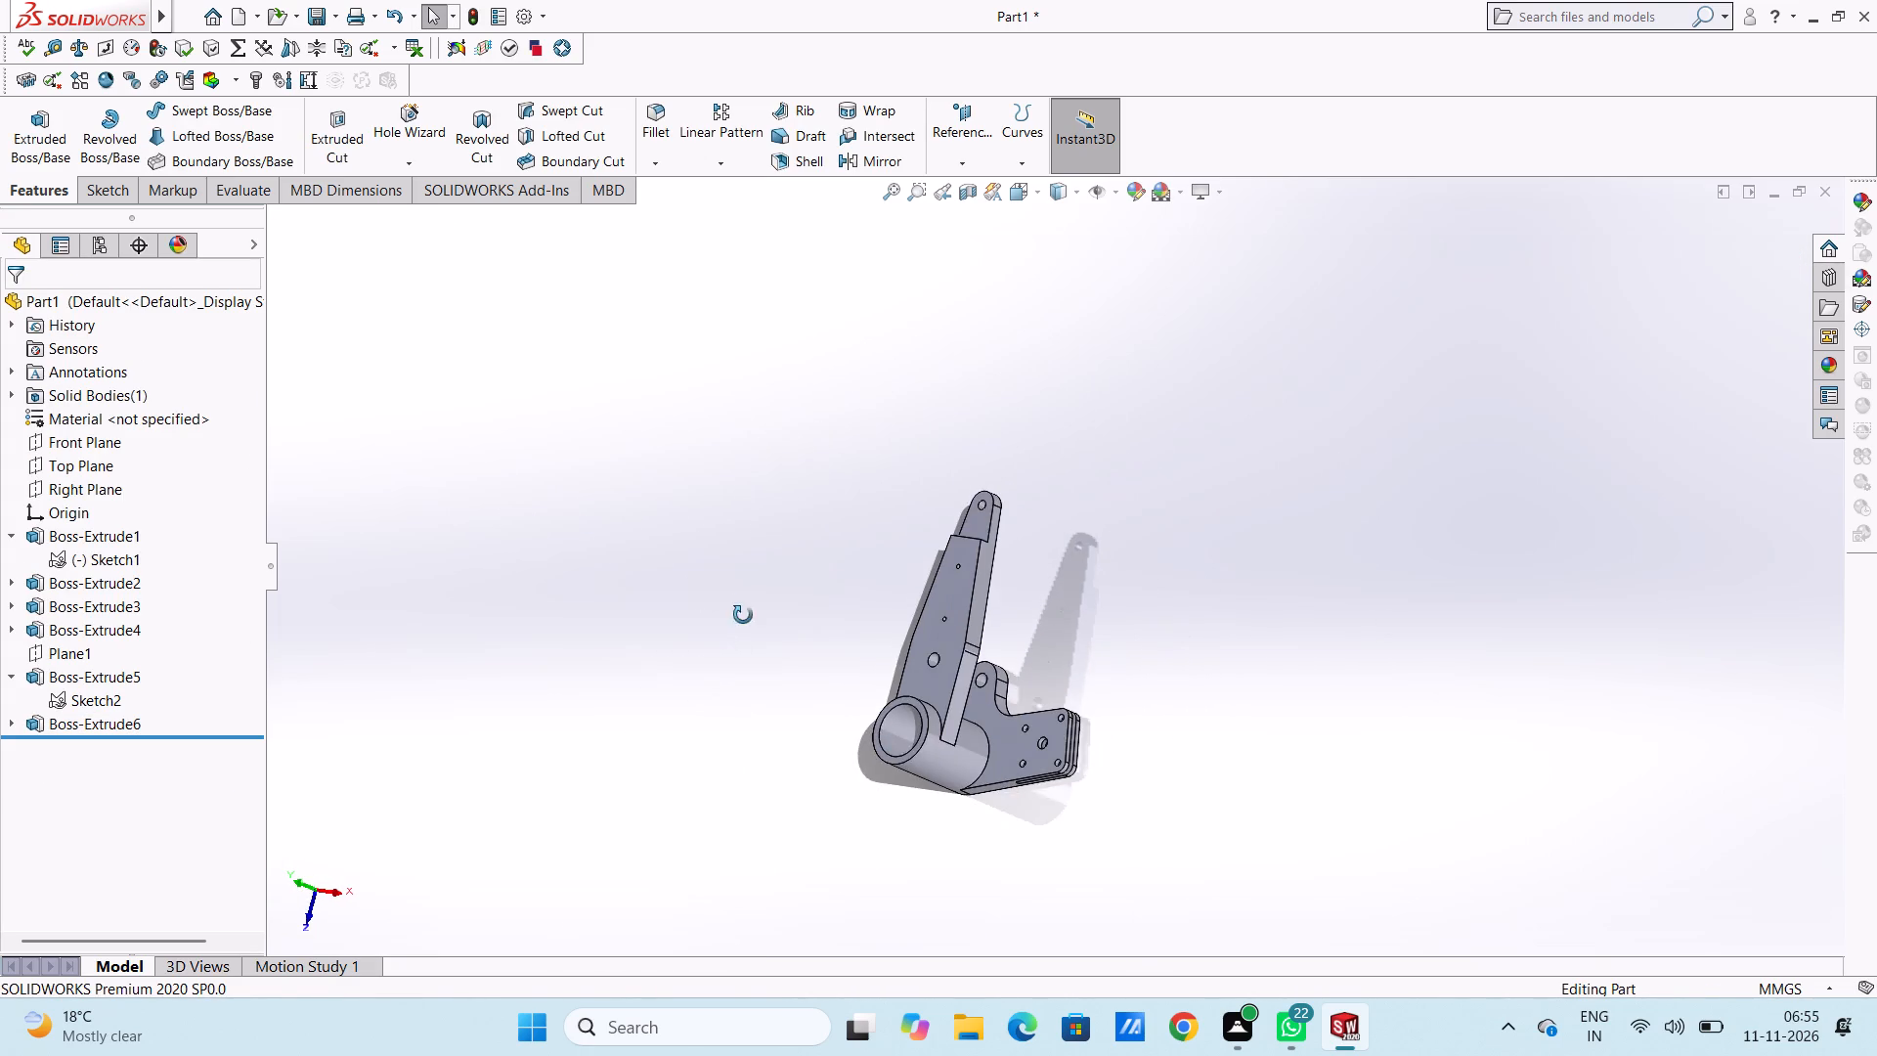
{"action": "middle_click_drag", "start_coordinate": [743, 615], "coordinate": [646, 550]}
{"action": "middle_click_drag", "start_coordinate": [663, 550], "coordinate": [676, 559]}
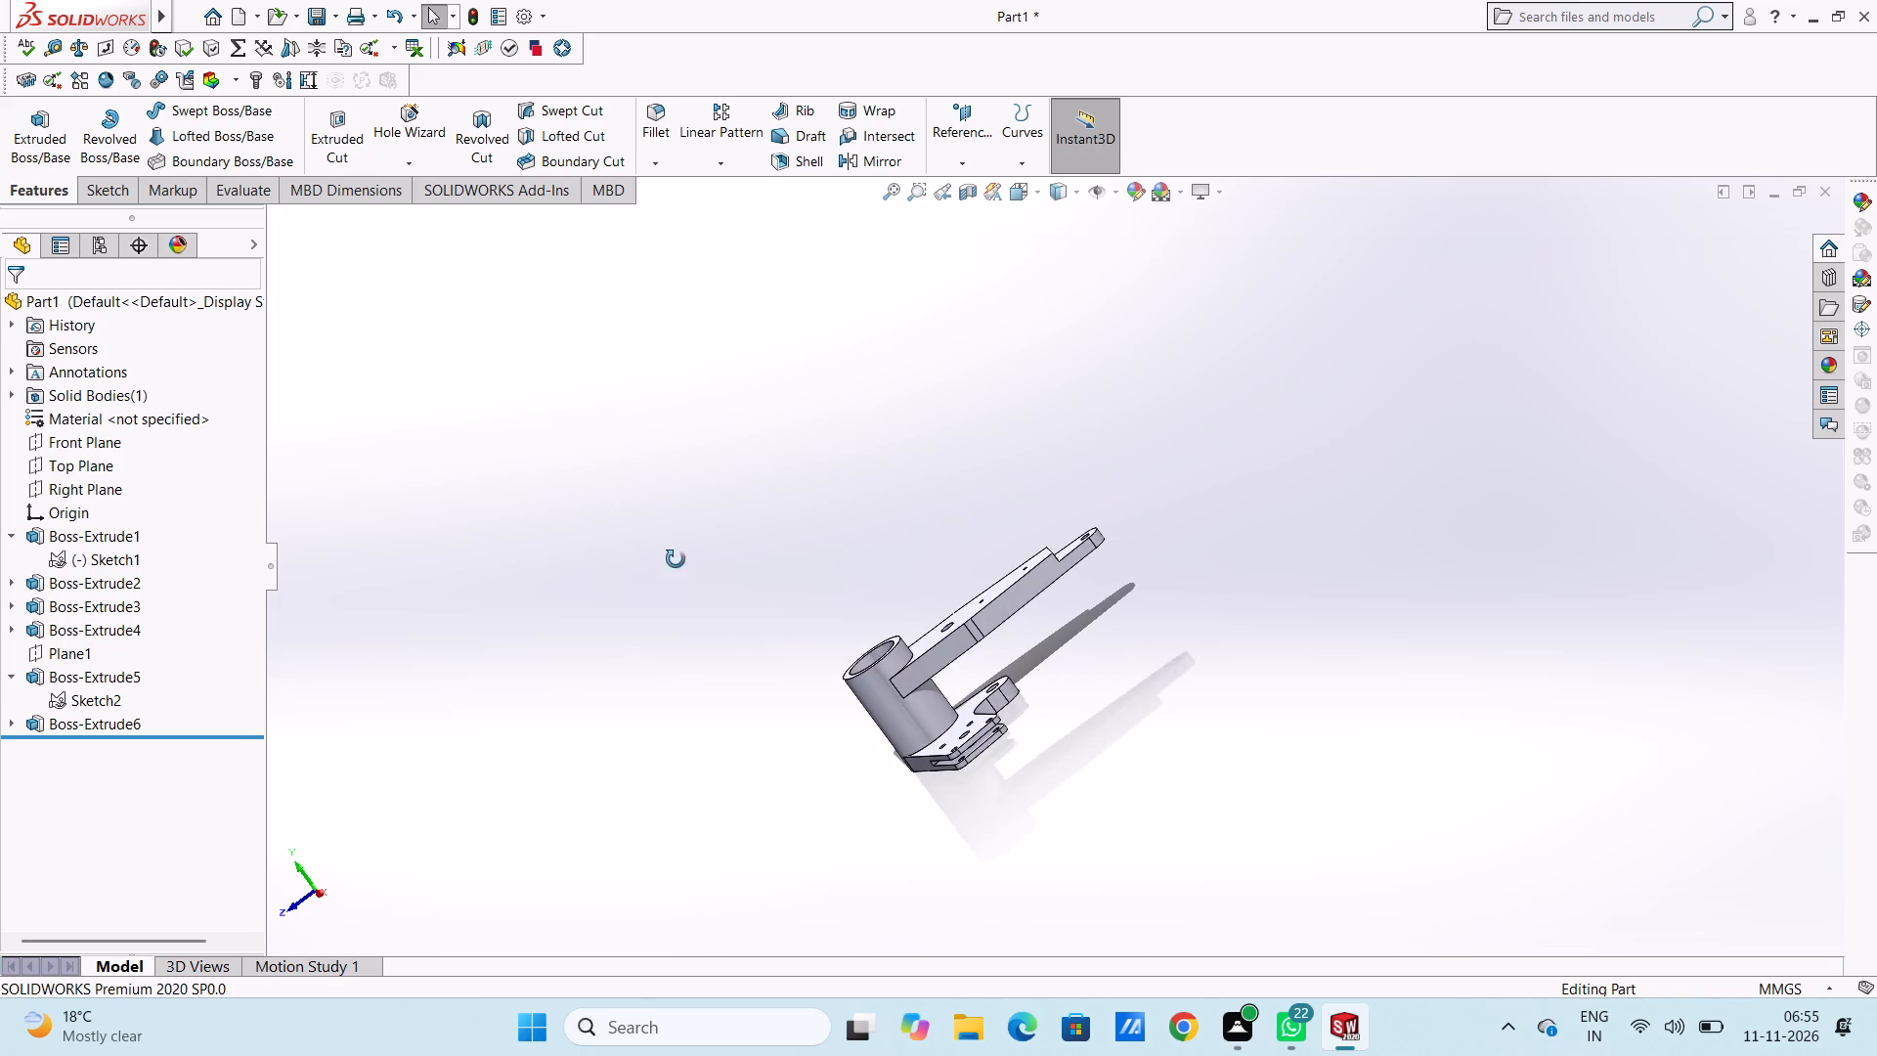
{"action": "middle_click_drag", "start_coordinate": [676, 559], "coordinate": [726, 605]}
{"action": "scroll", "coordinate": [920, 586], "scroll_direction": "down", "scroll_amount": 4}
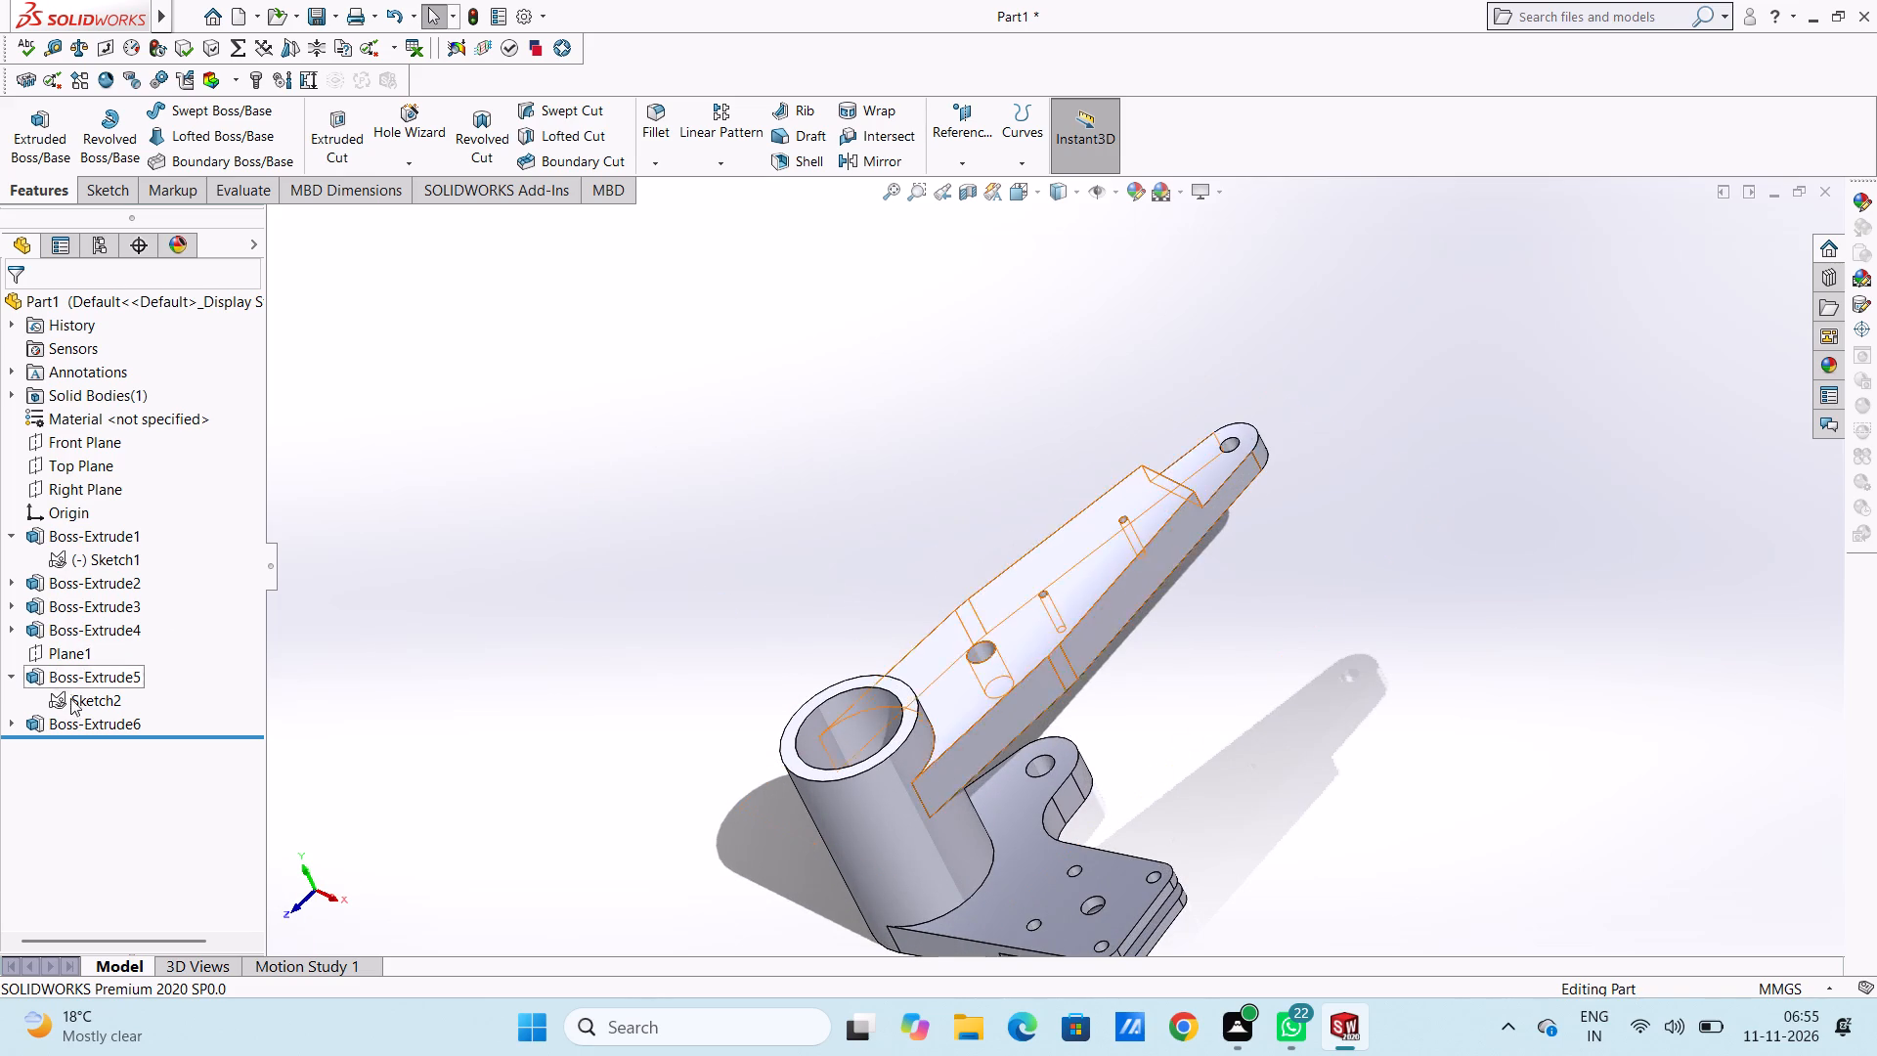
Start a boss extrusion from the arm's shared sketch, selecting the four regions that form the full arm outline without its holes.
{"action": "left_click", "coordinate": [96, 698]}
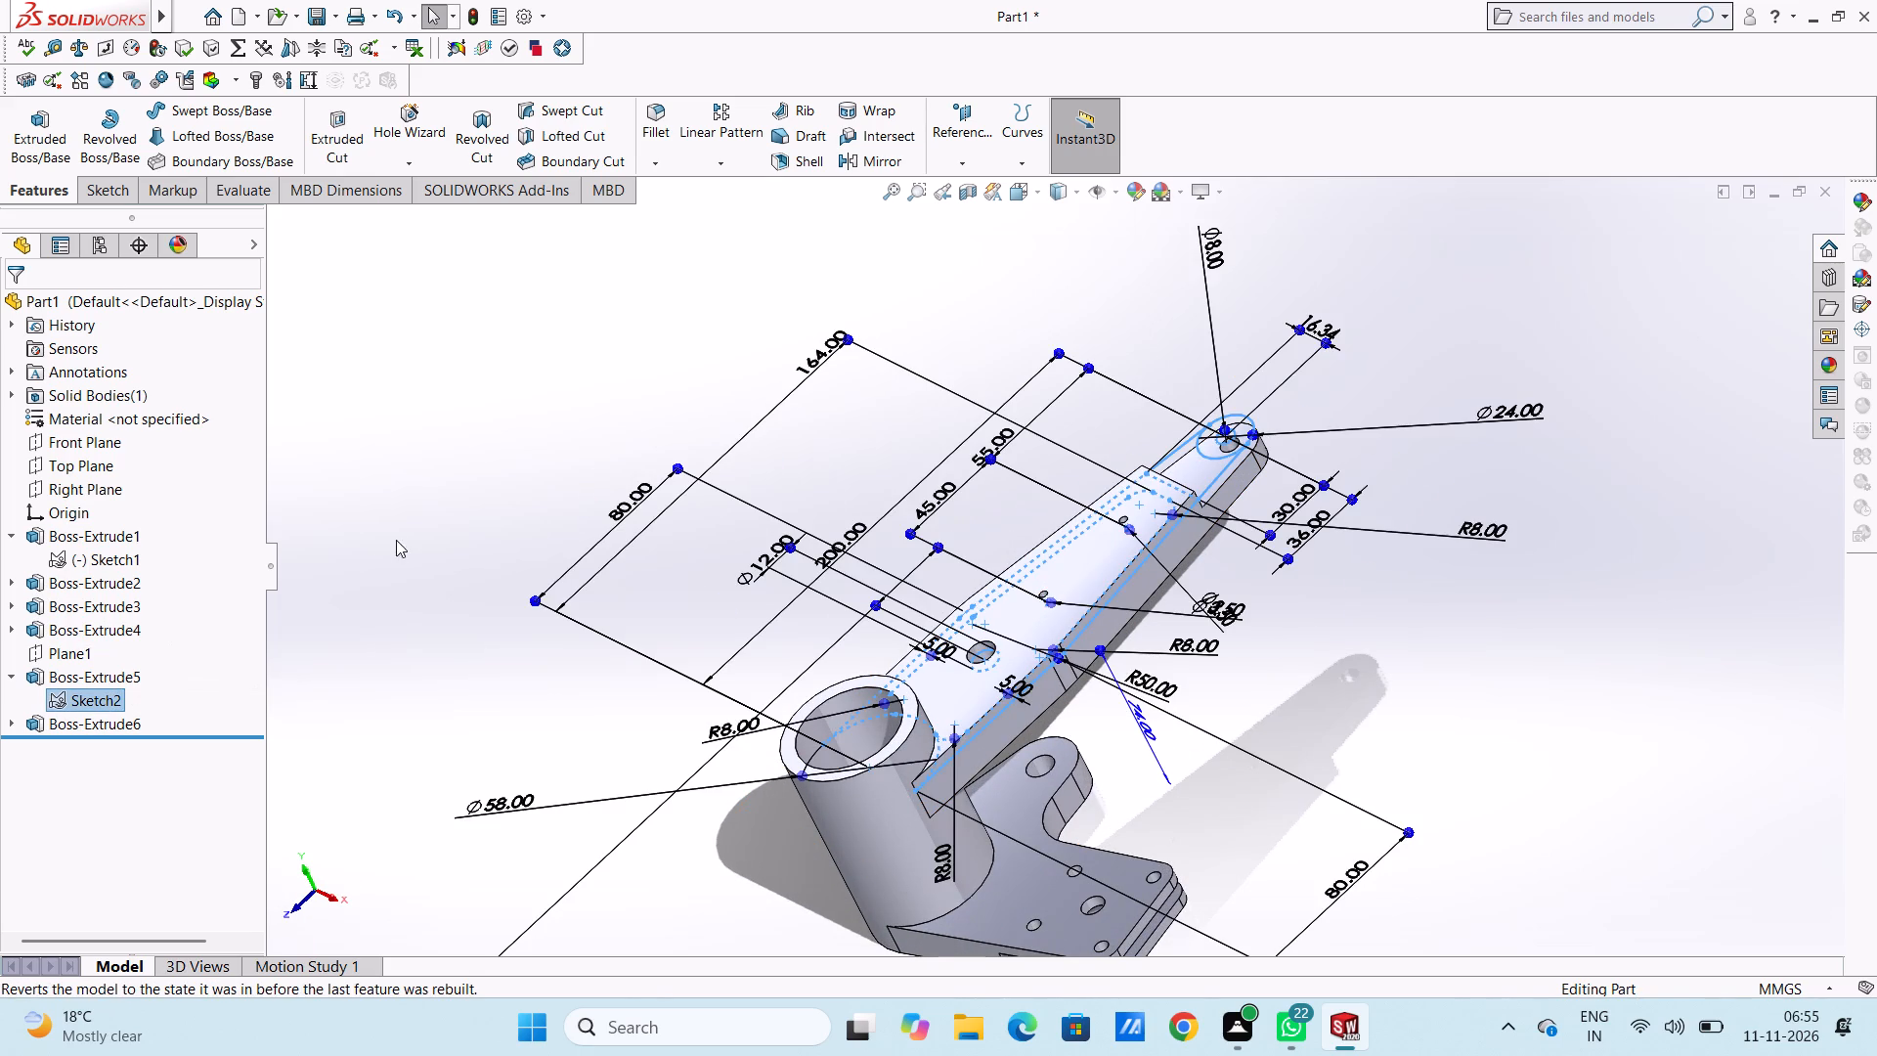
{"action": "left_click", "coordinate": [30, 127]}
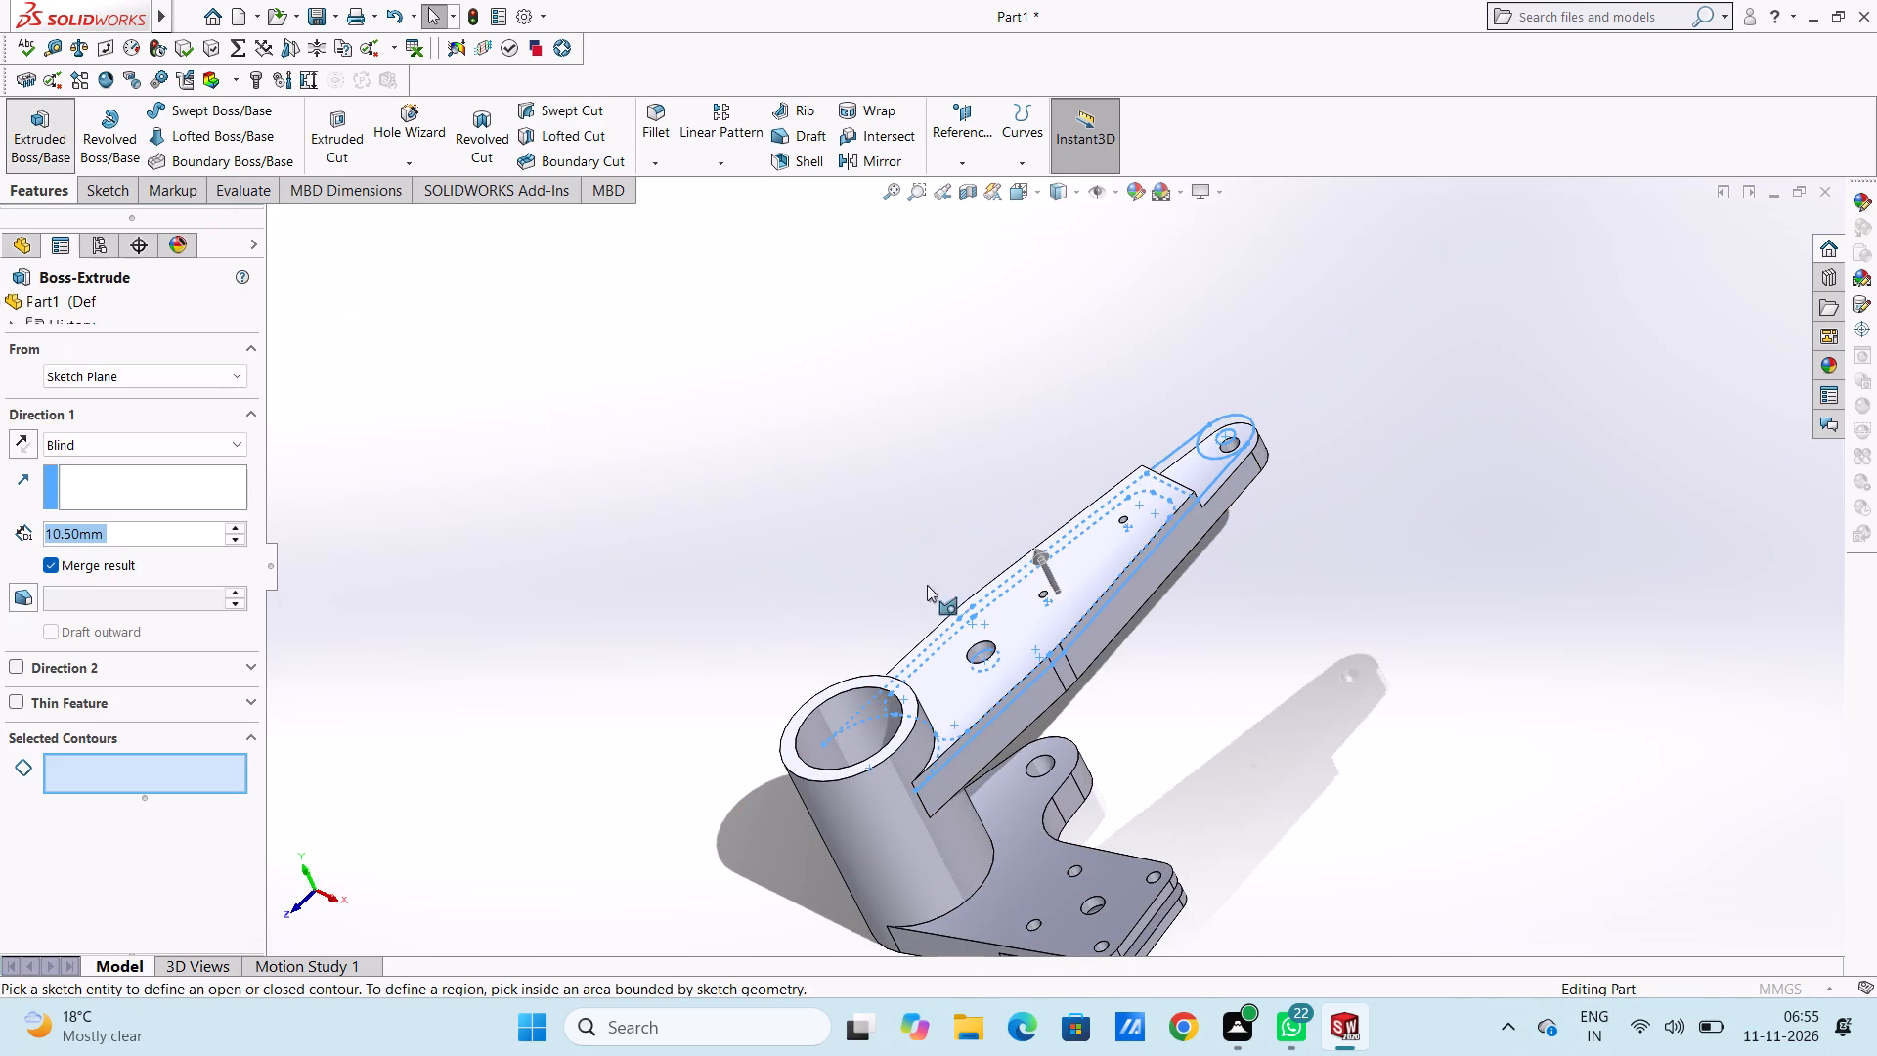
{"action": "scroll", "coordinate": [1068, 592], "scroll_direction": "down", "scroll_amount": 3}
{"action": "left_click", "coordinate": [1287, 382]}
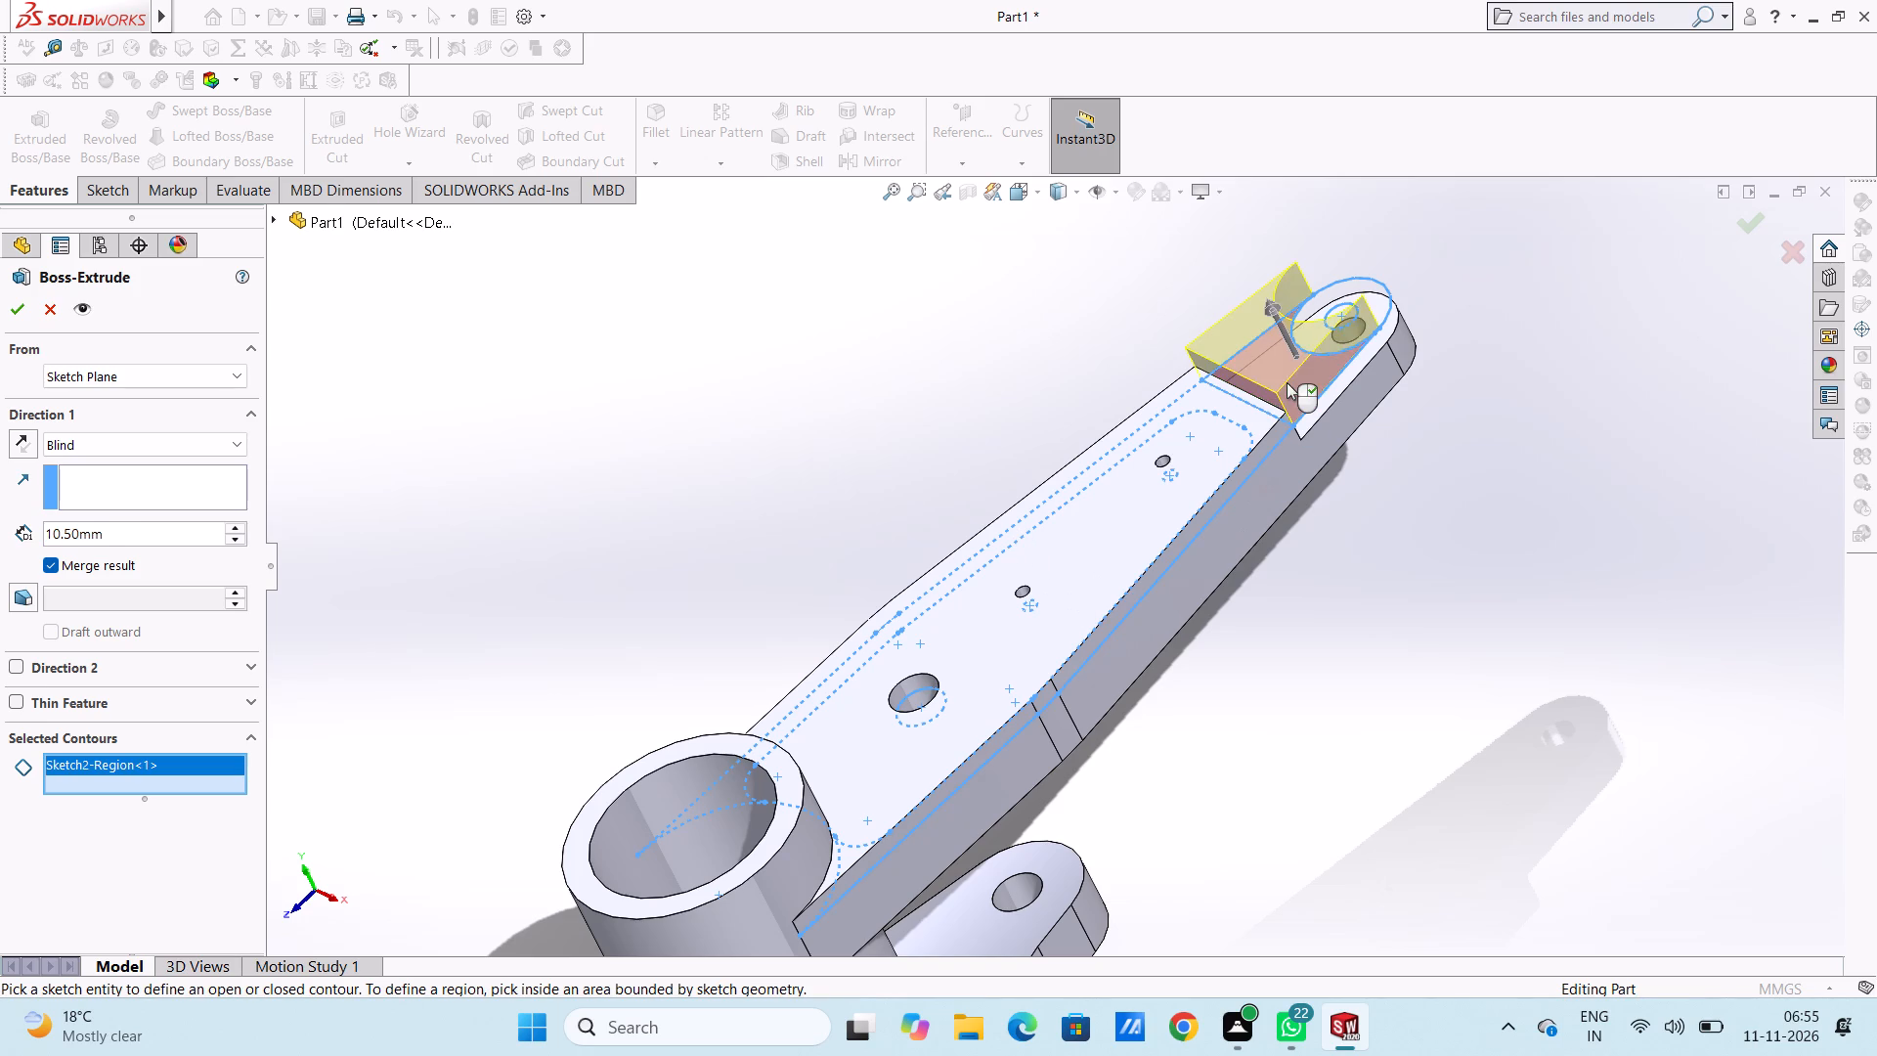
{"action": "left_click", "coordinate": [1370, 293]}
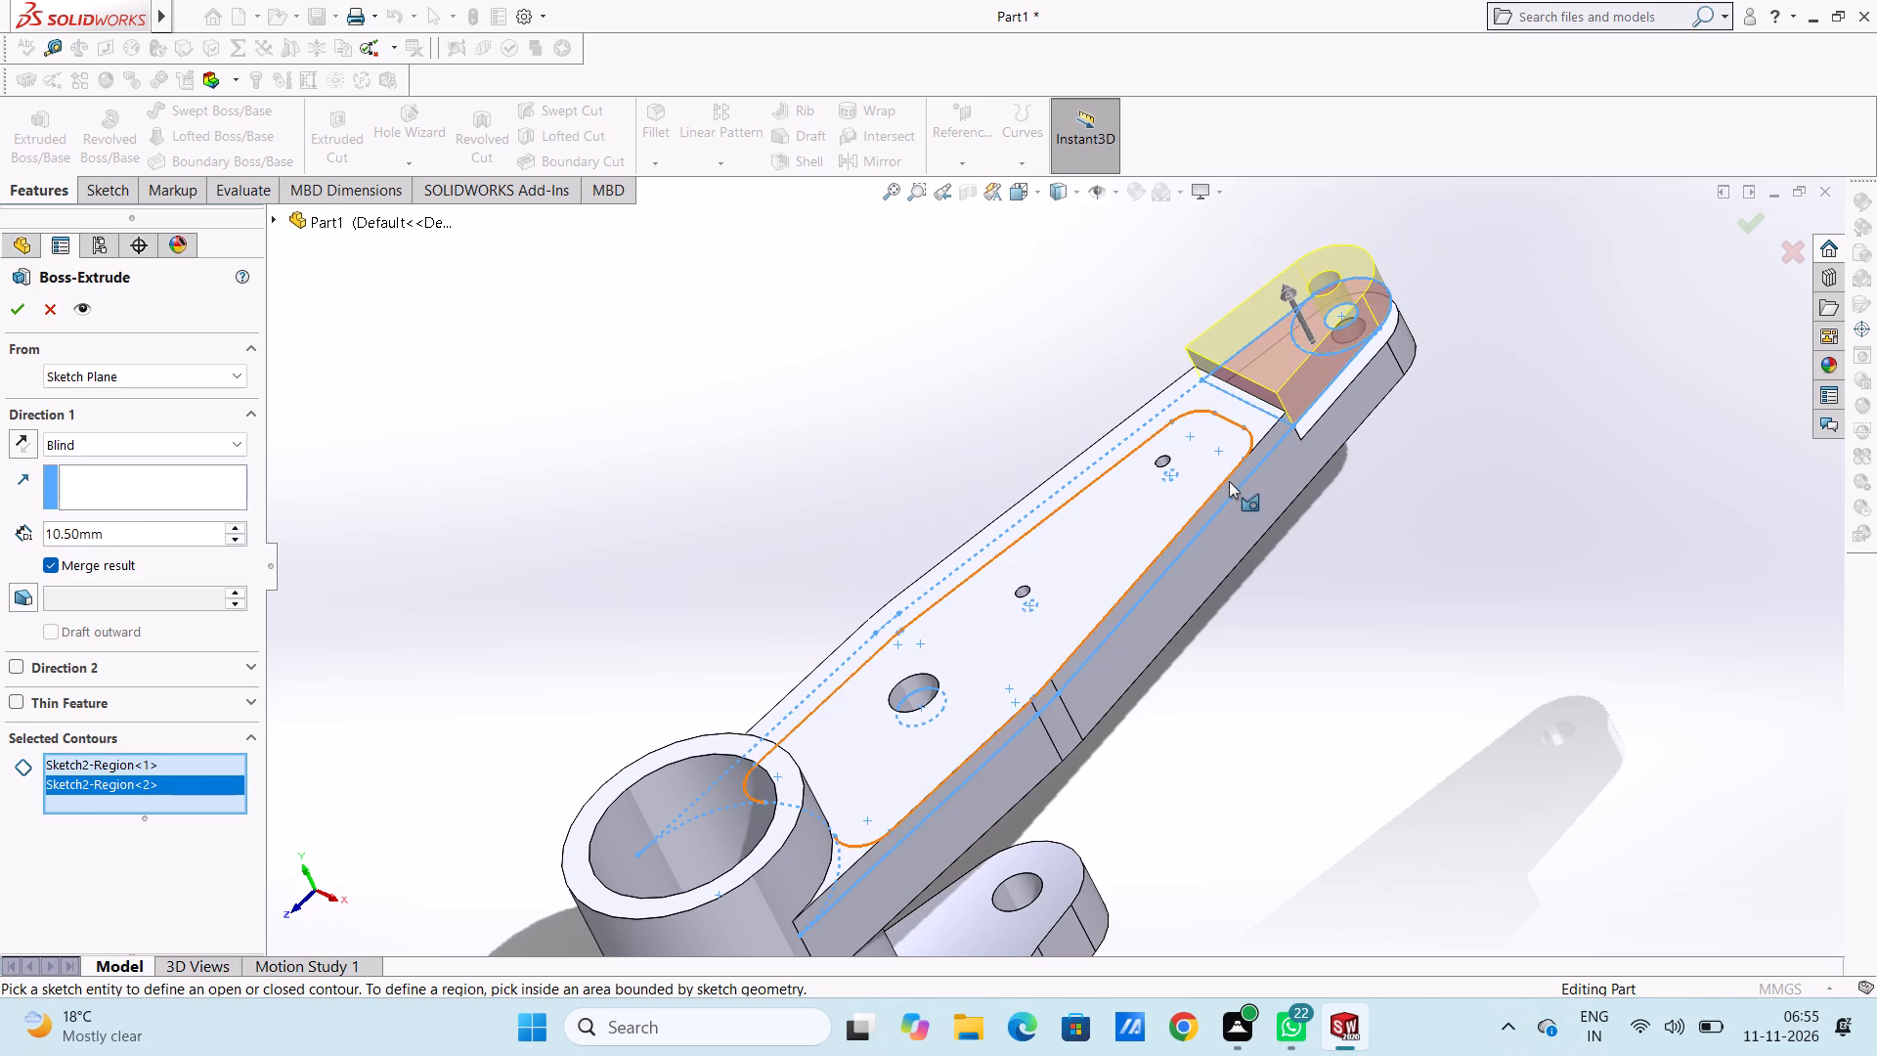
{"action": "left_click", "coordinate": [1260, 432]}
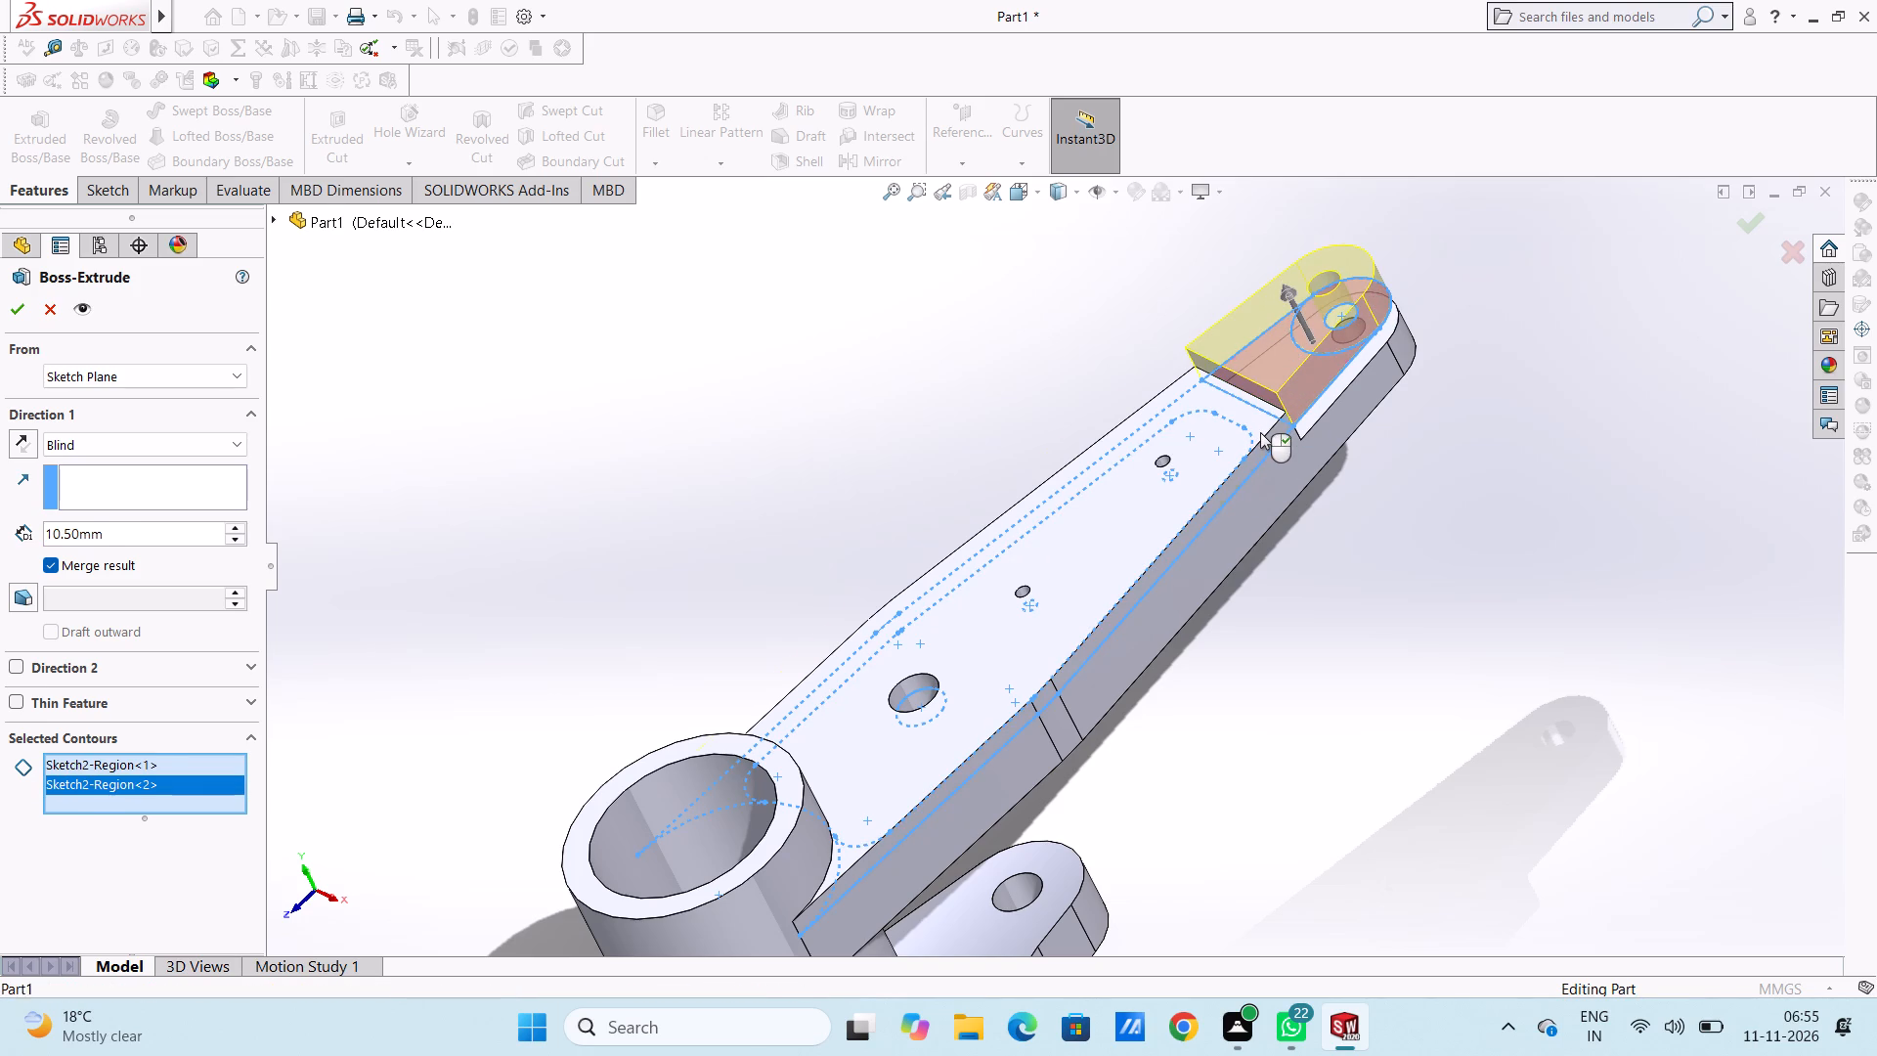
{"action": "left_click", "coordinate": [1199, 439]}
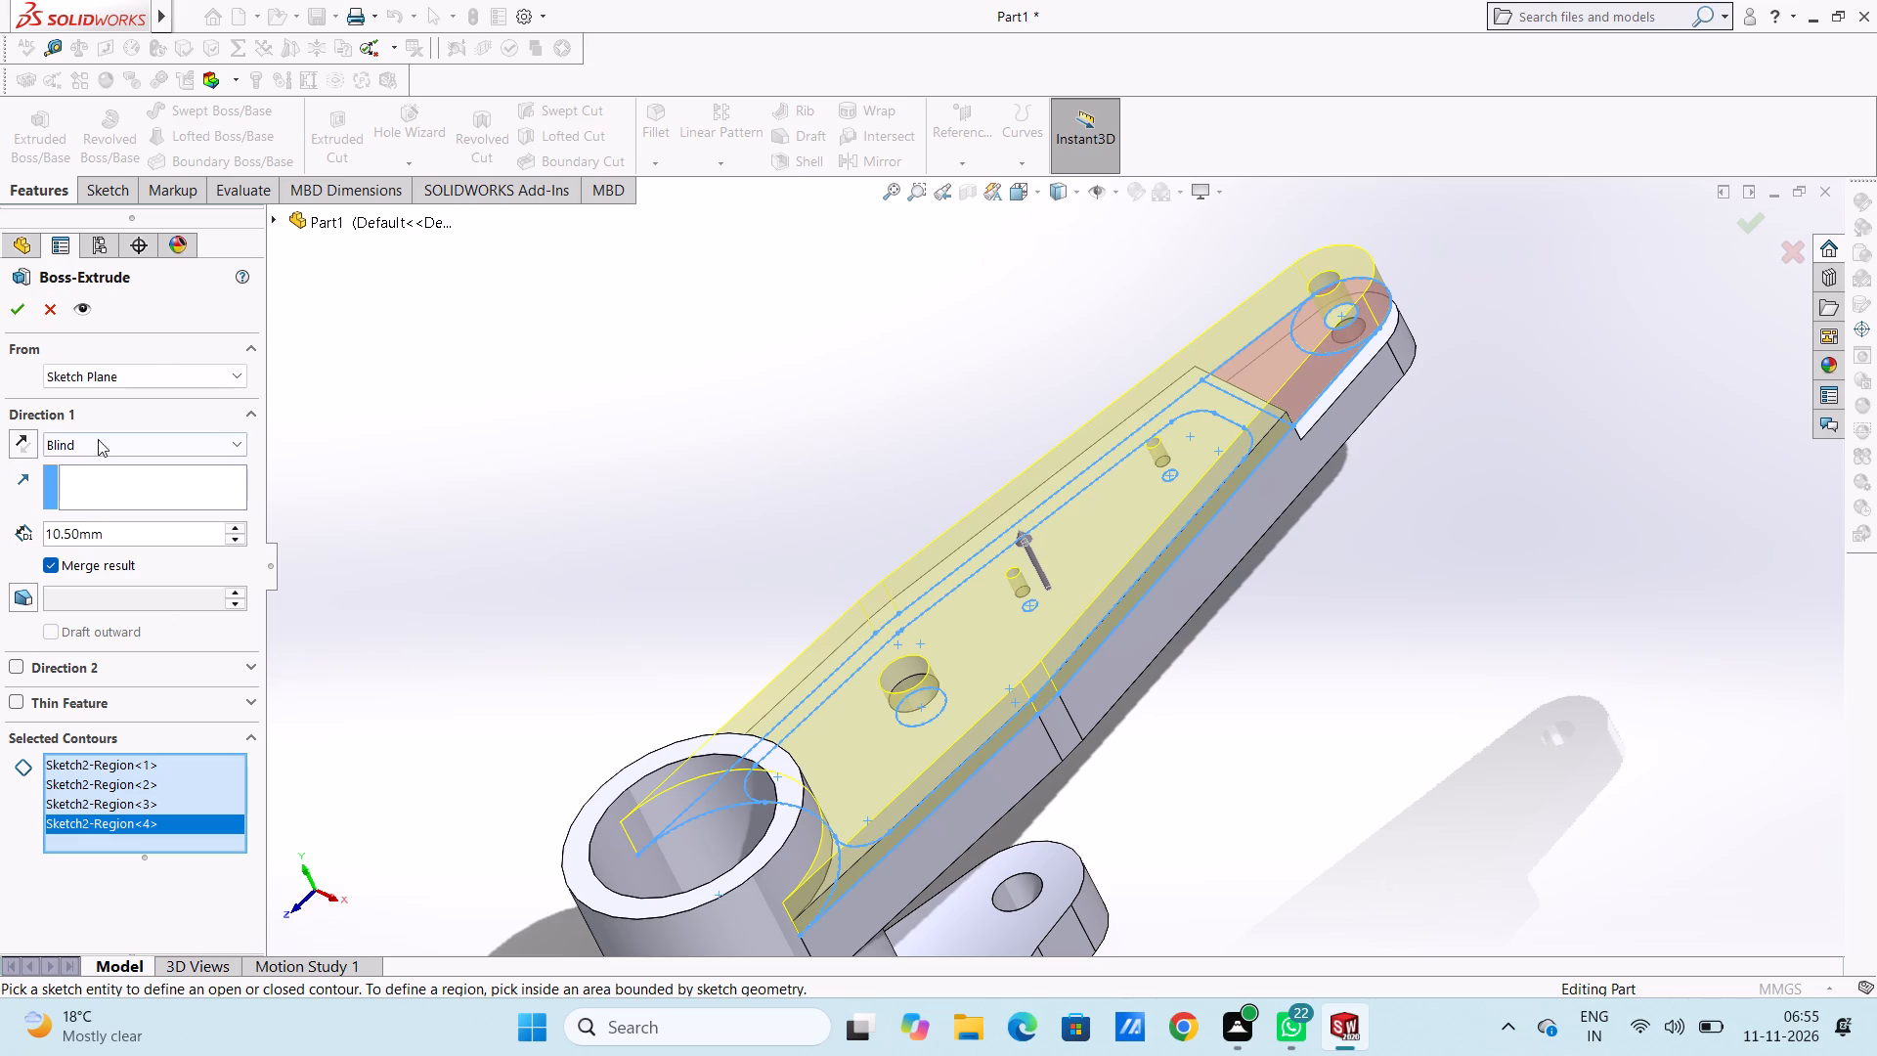
Start the extrusion from a Surface/Face/Plane, using the raised face of the arm, and complete it at a blind depth of 10.5 mm.
{"action": "left_click", "coordinate": [161, 375]}
{"action": "left_click", "coordinate": [168, 410]}
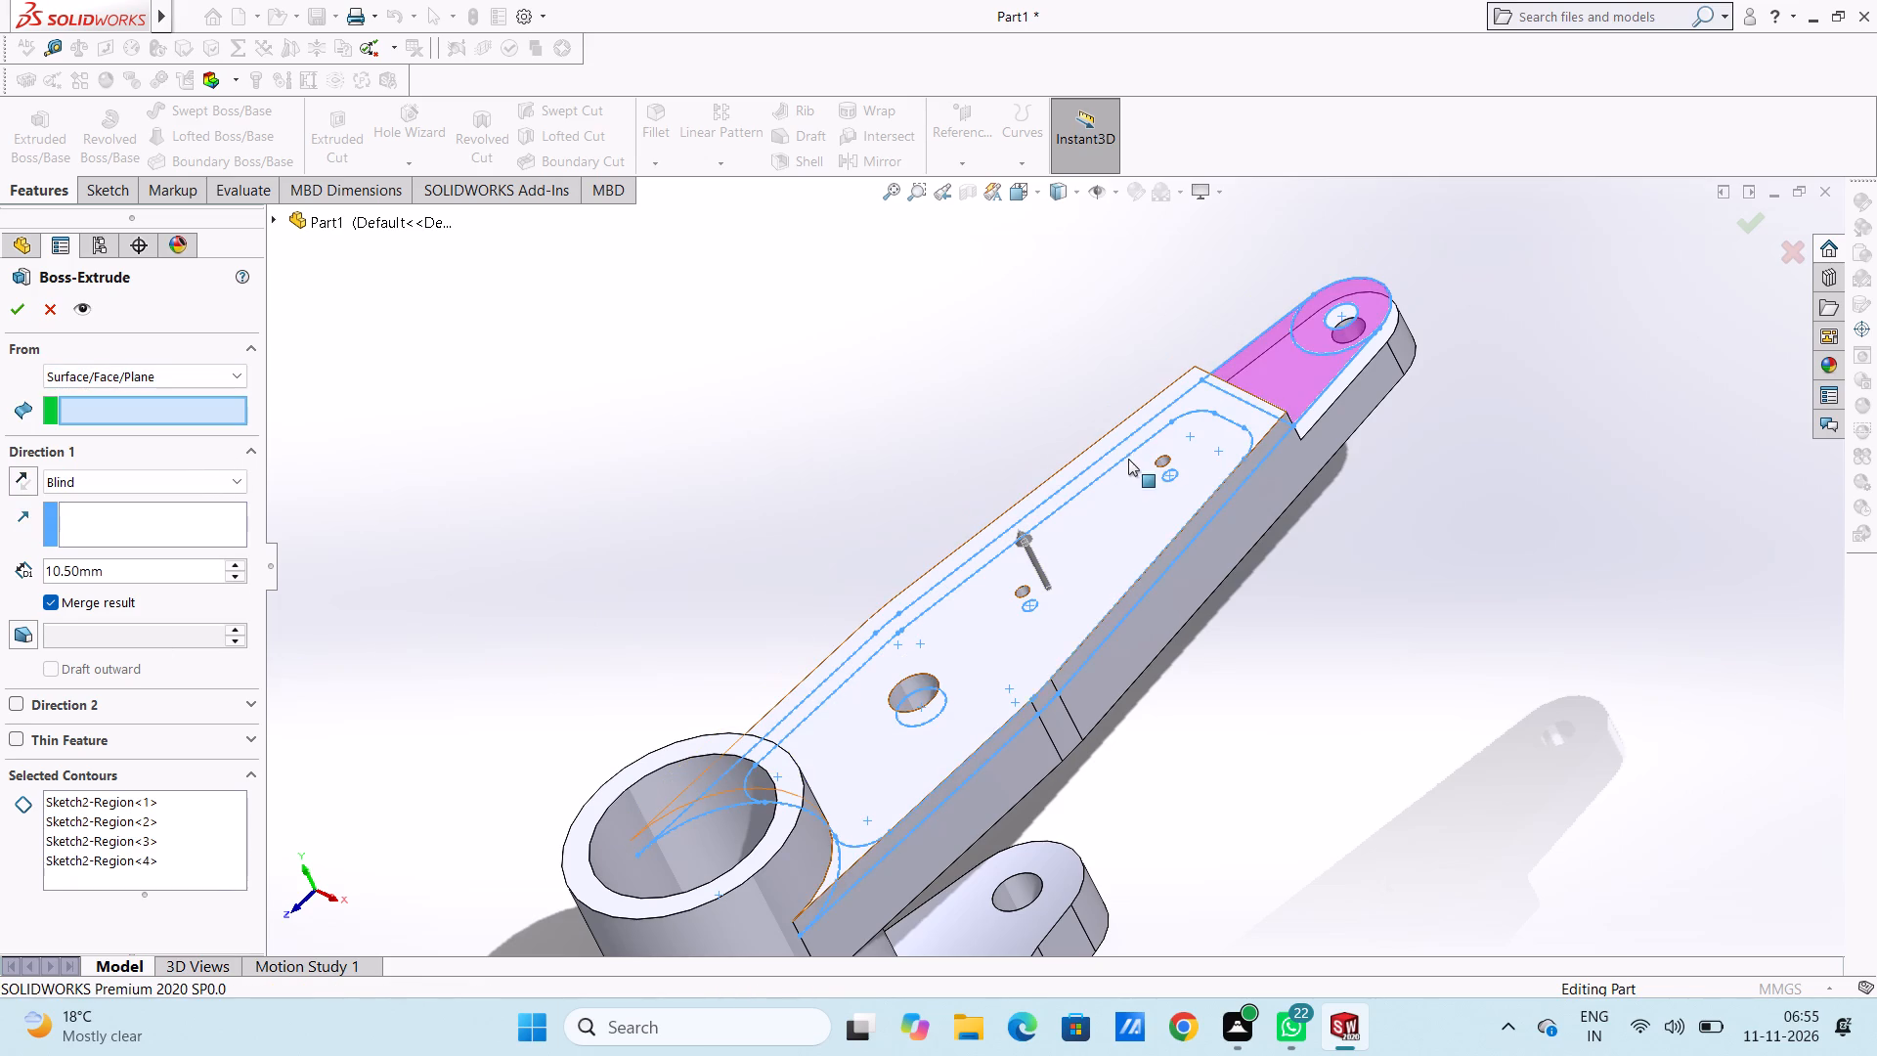
{"action": "left_click", "coordinate": [1118, 519]}
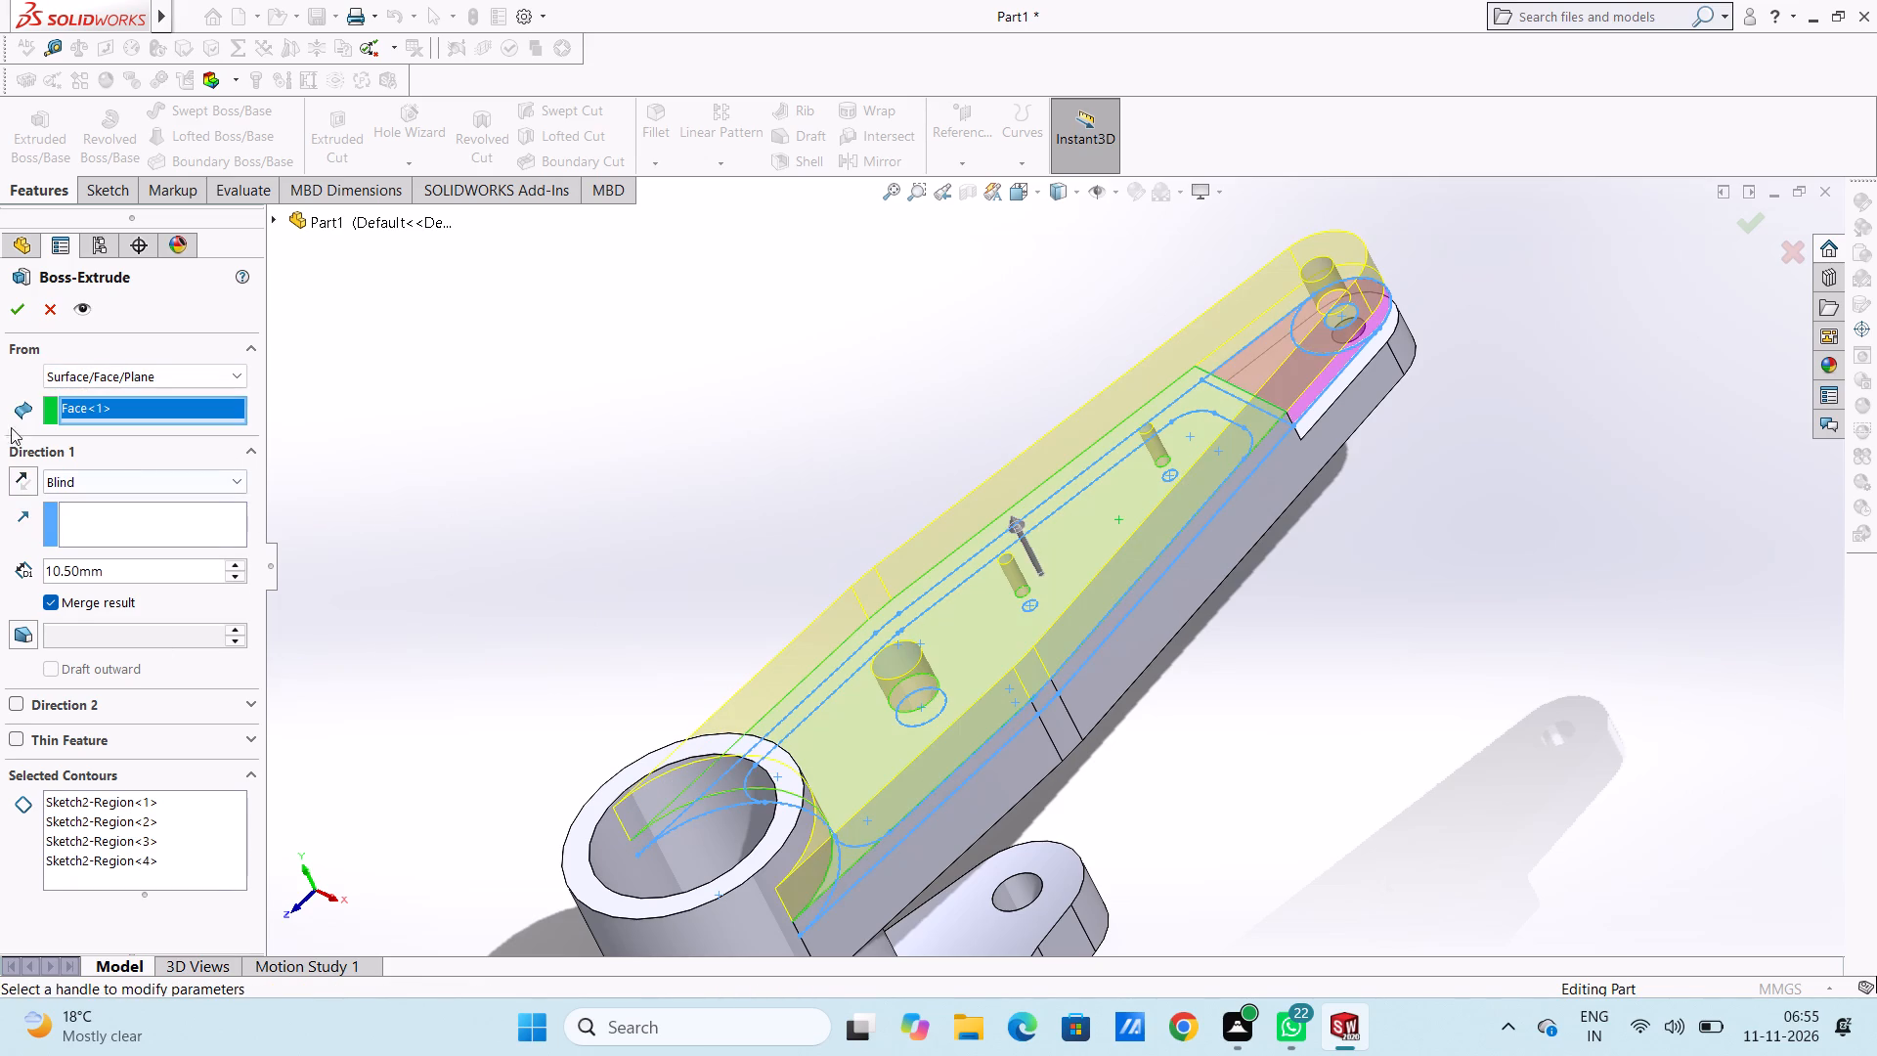
{"action": "left_click", "coordinate": [20, 311]}
{"action": "left_click", "coordinate": [687, 445]}
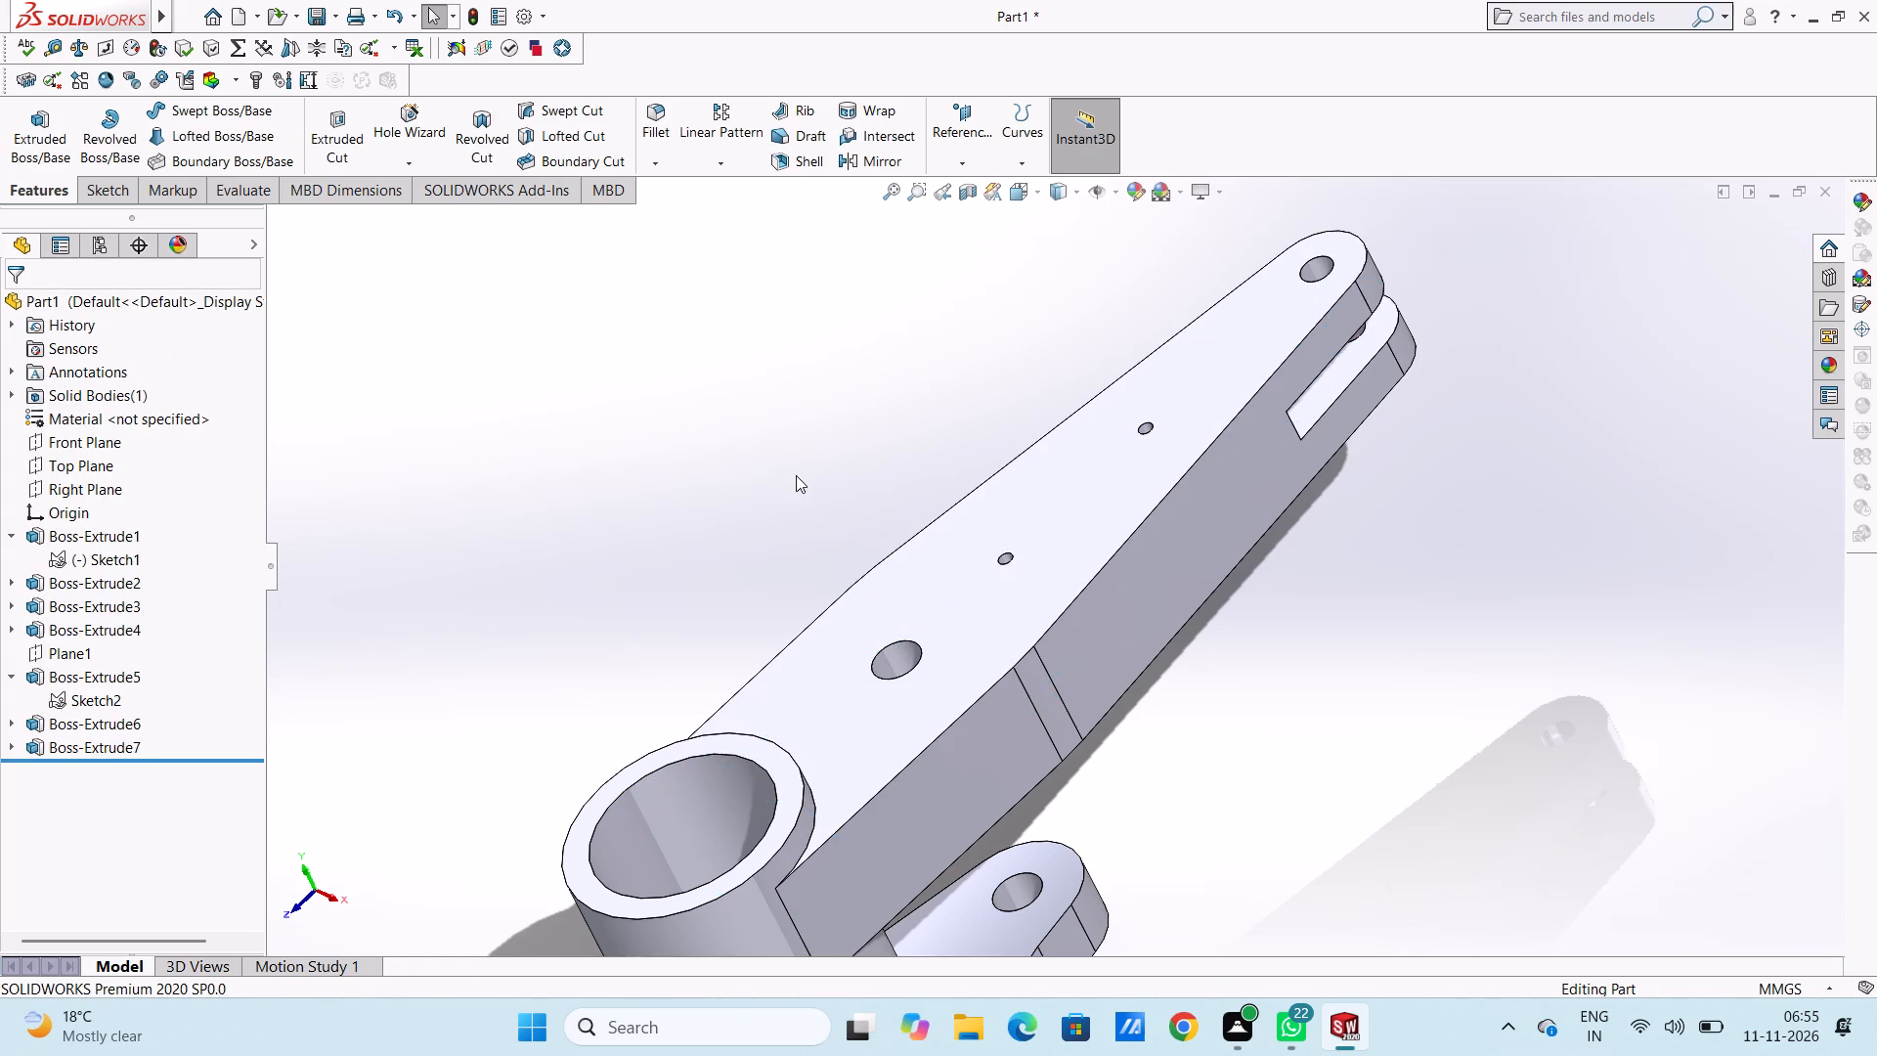
Start an extruded cut from the arm's shared sketch, selecting only the inner rounded pocket region.
{"action": "middle_click_drag", "start_coordinate": [796, 475], "coordinate": [873, 558]}
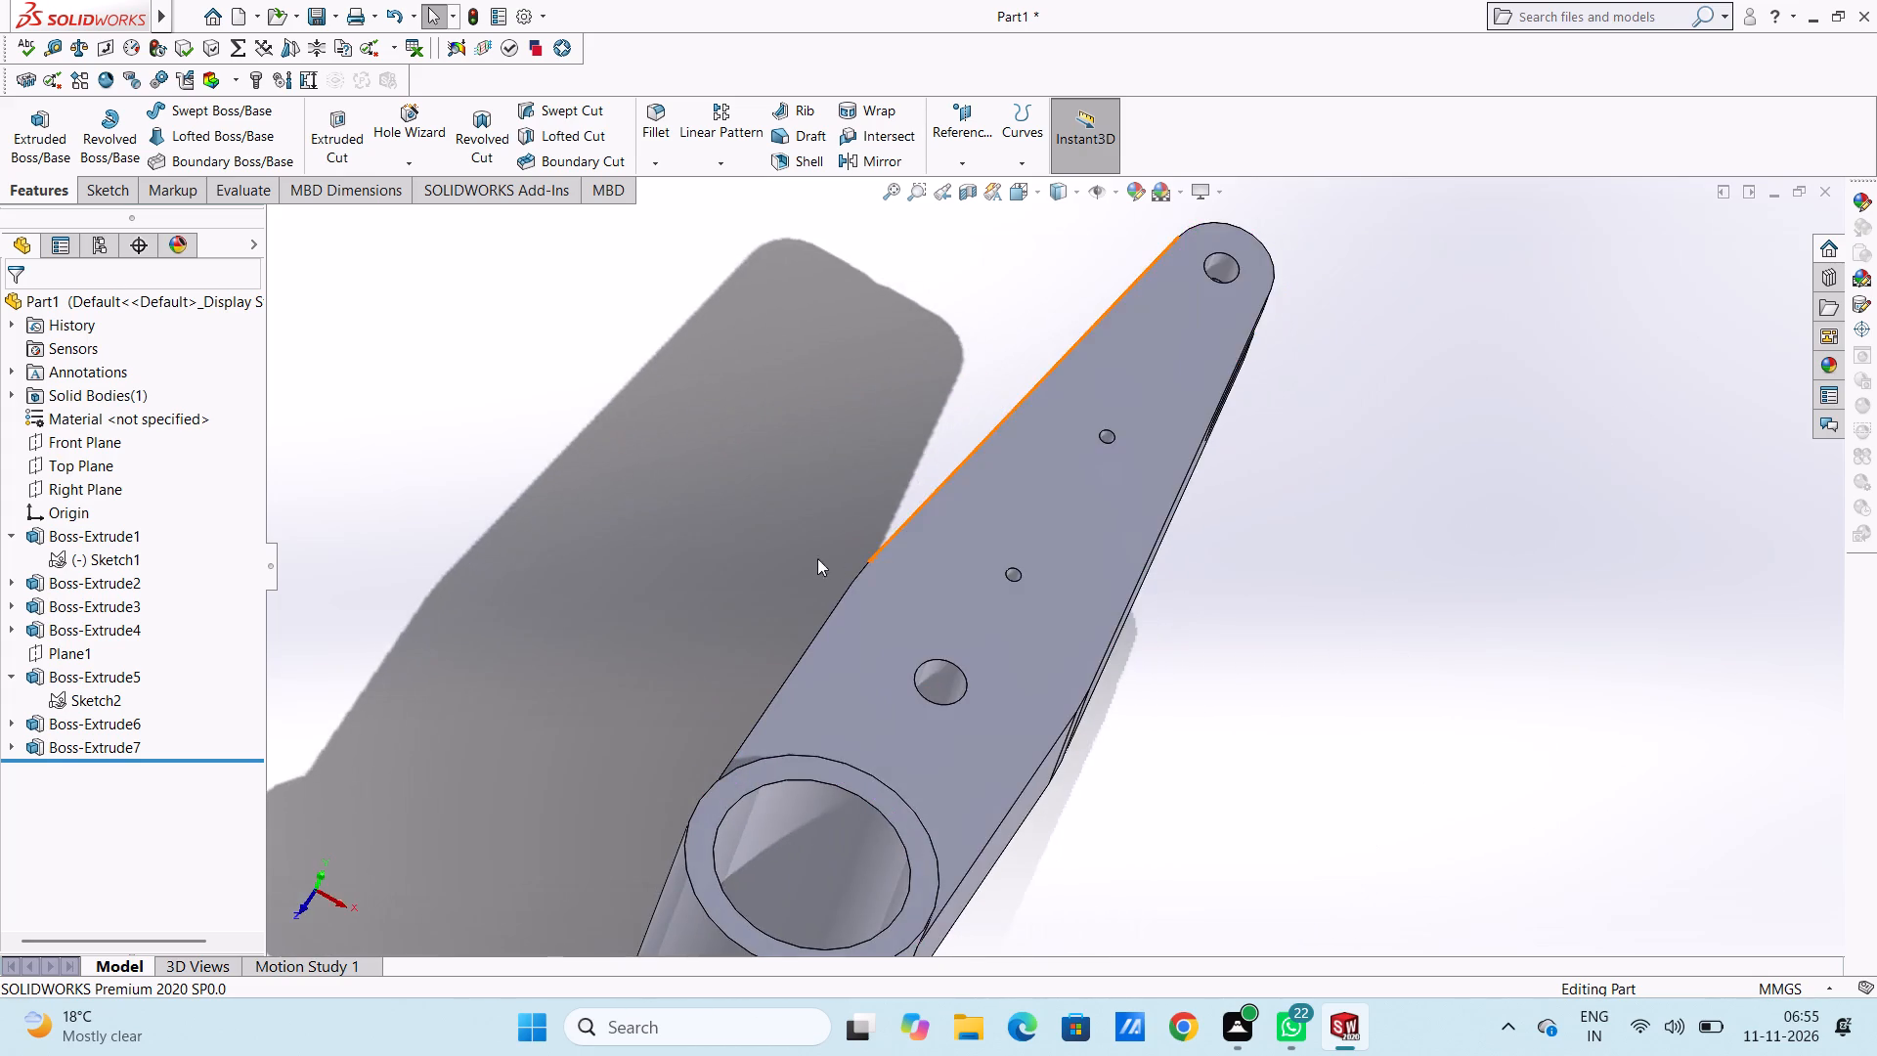
{"action": "scroll", "coordinate": [789, 554], "scroll_direction": "up", "scroll_amount": 5}
{"action": "middle_click_drag", "start_coordinate": [773, 578], "coordinate": [671, 546]}
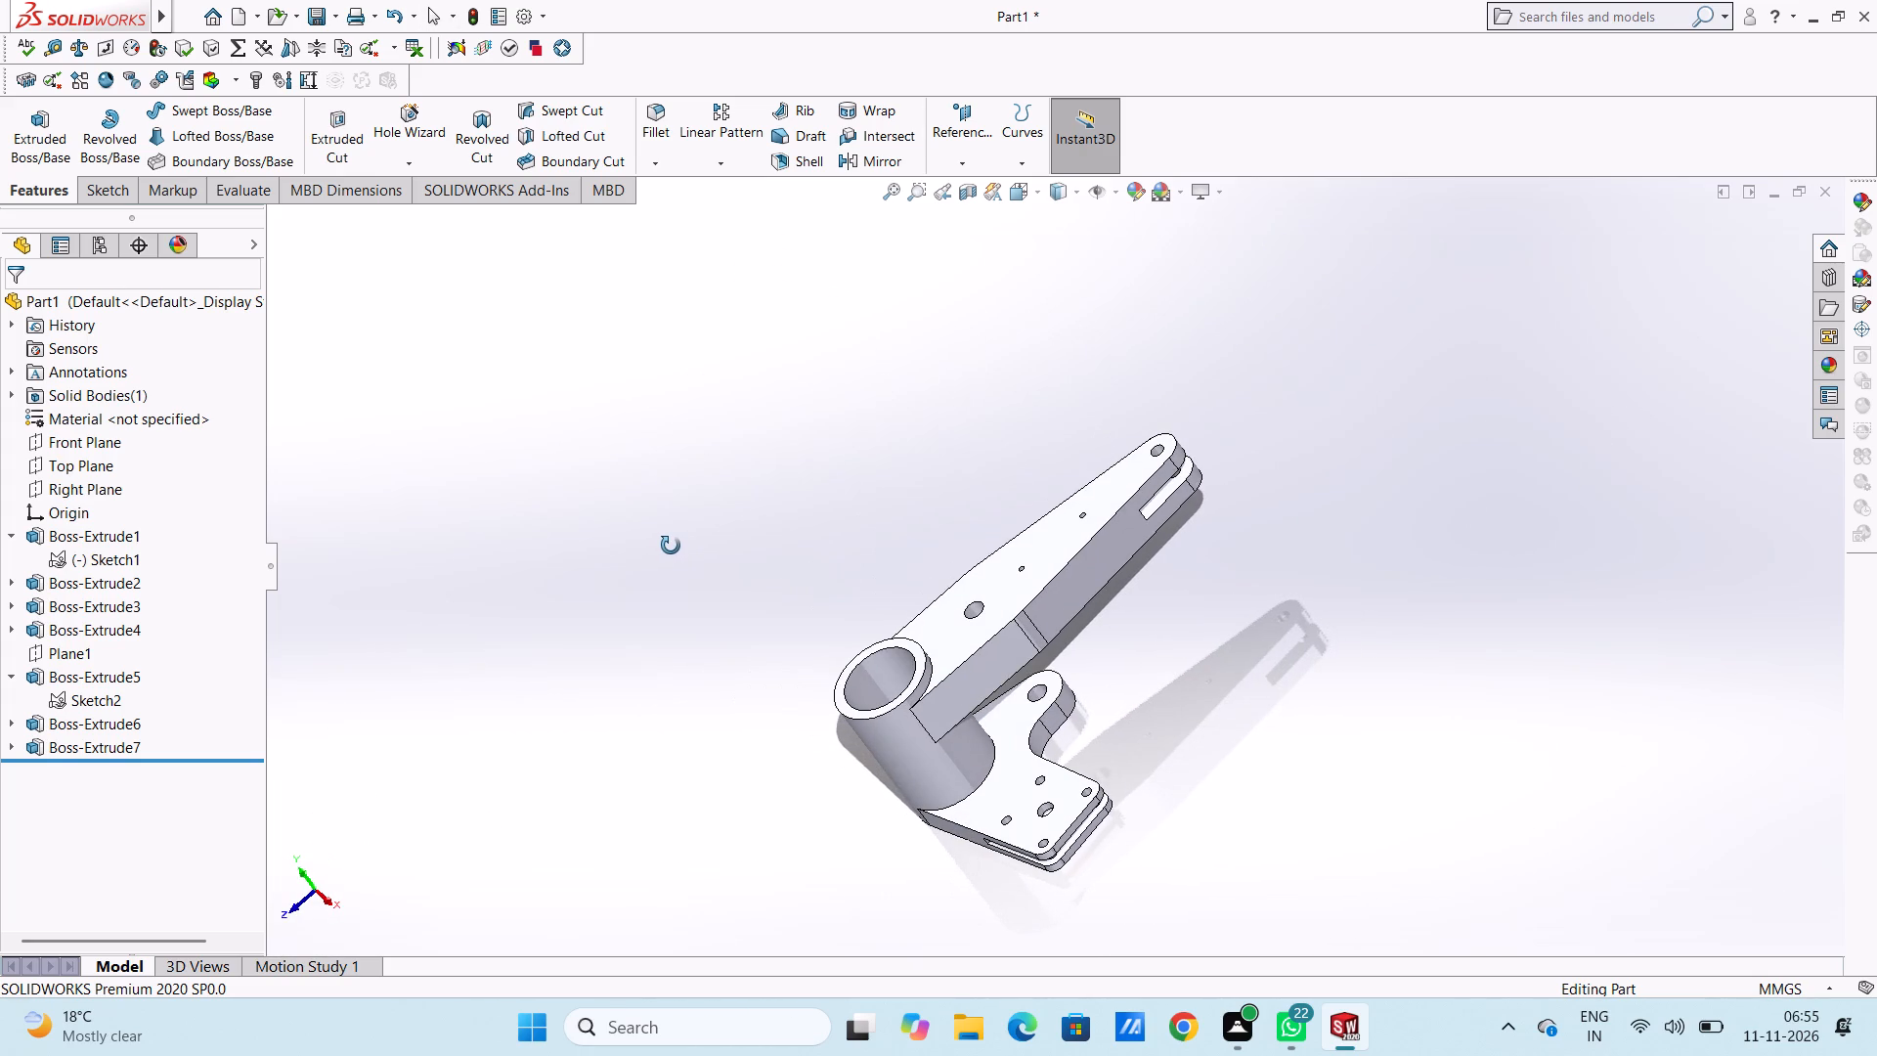
{"action": "middle_click_drag", "start_coordinate": [671, 546], "coordinate": [674, 546]}
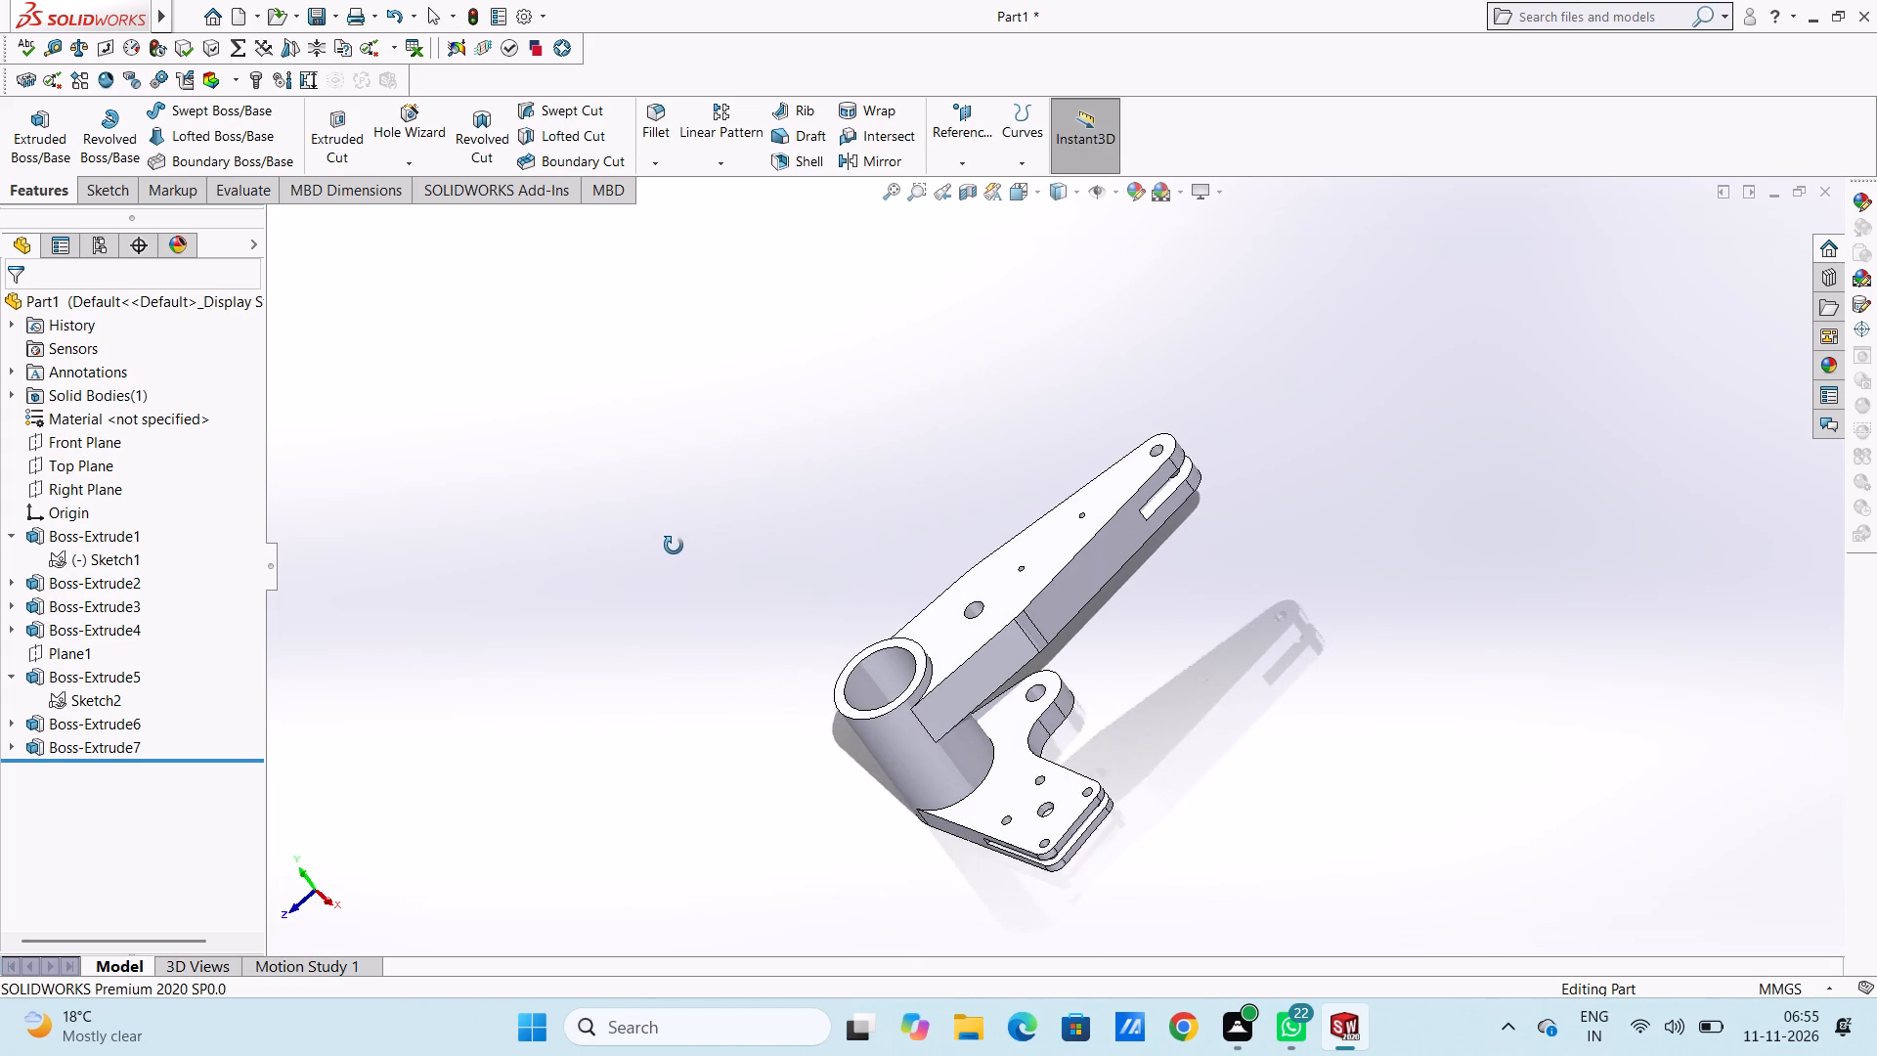
{"action": "middle_click_drag", "start_coordinate": [674, 546], "coordinate": [677, 548]}
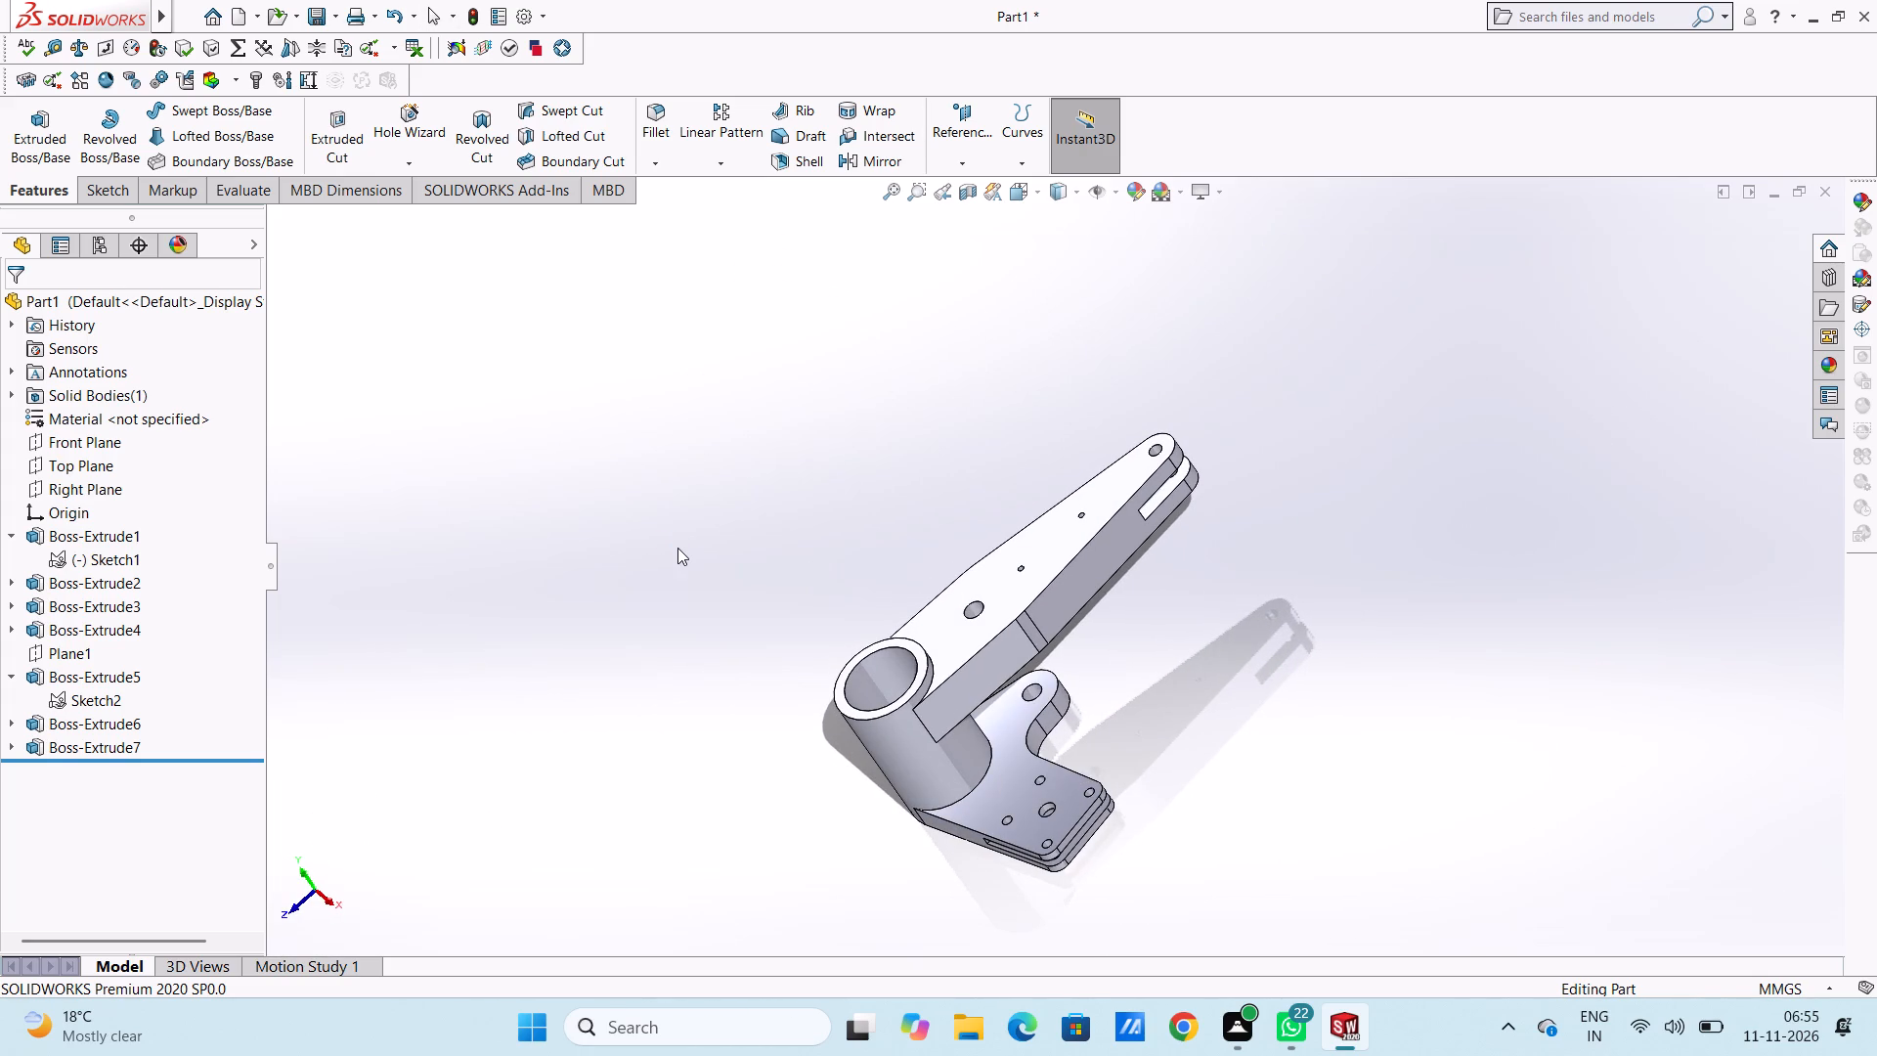
{"action": "middle_click_drag", "start_coordinate": [677, 548], "coordinate": [674, 610]}
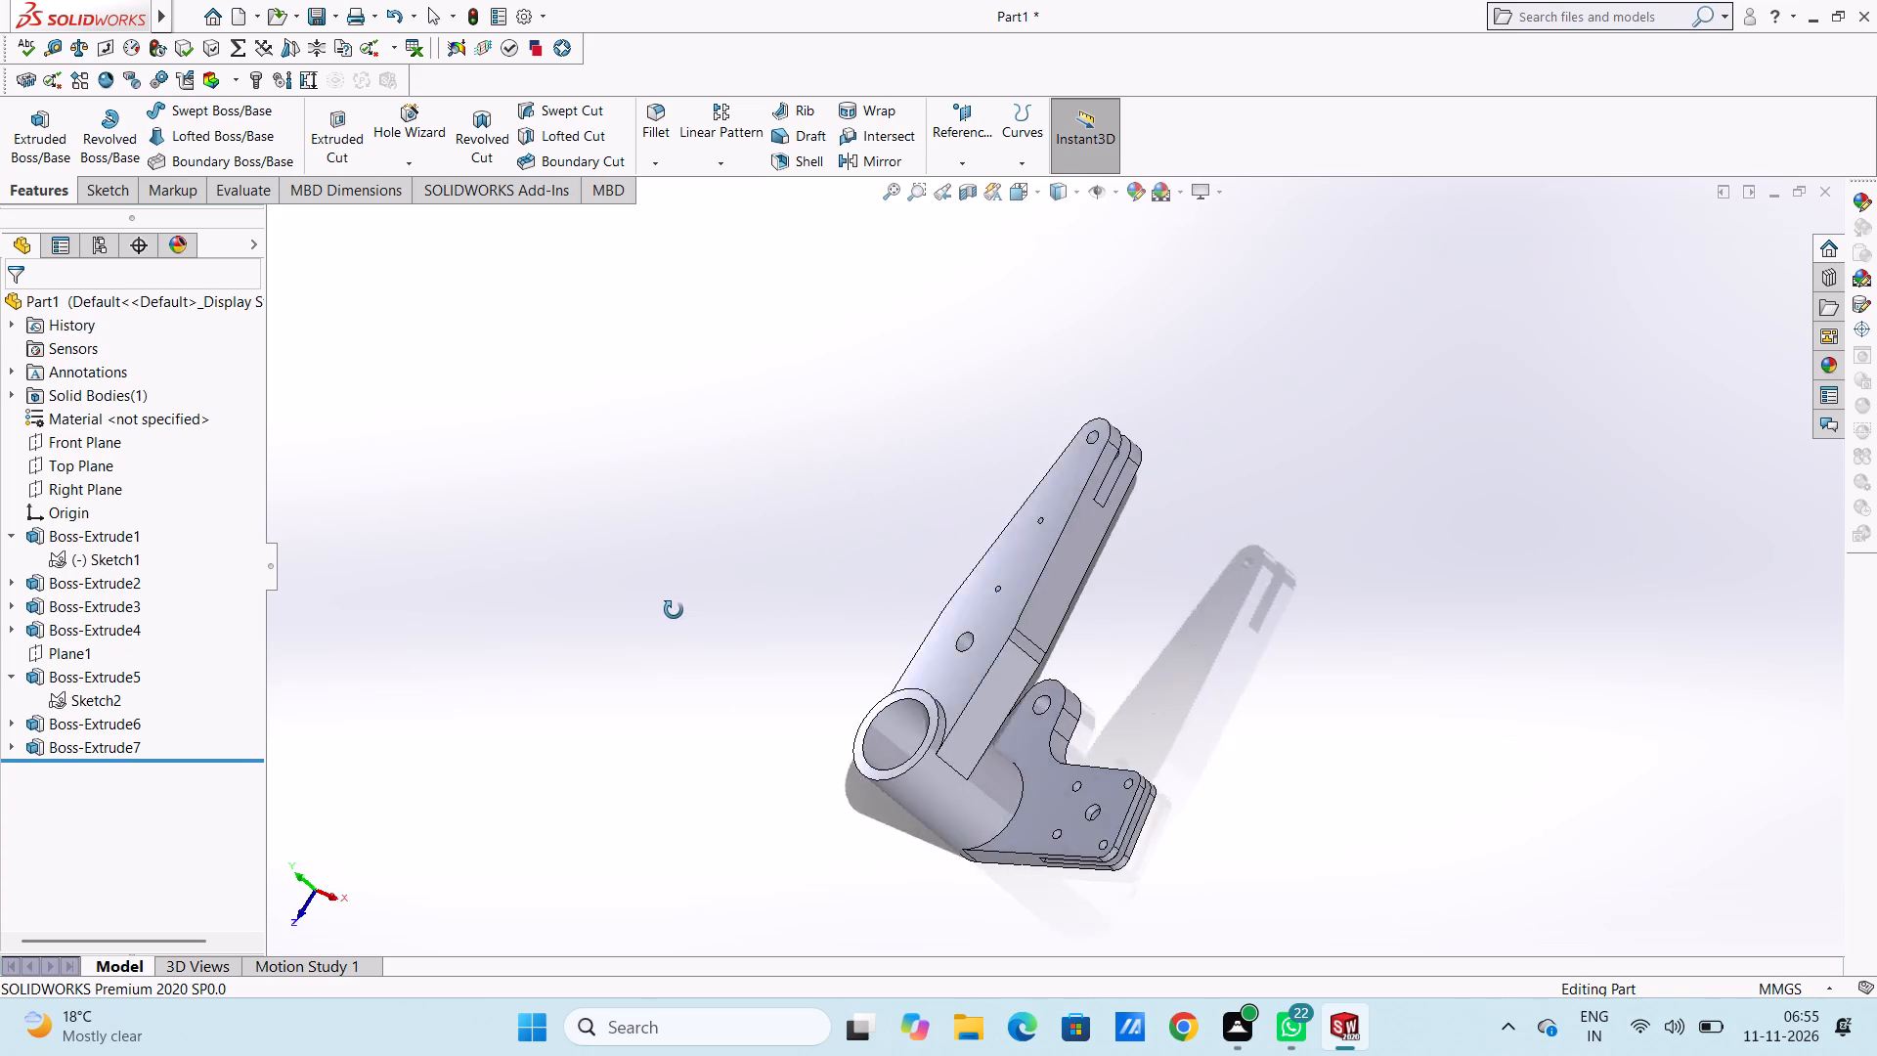
{"action": "middle_click_drag", "start_coordinate": [674, 610], "coordinate": [661, 613]}
{"action": "left_click", "coordinate": [99, 698]}
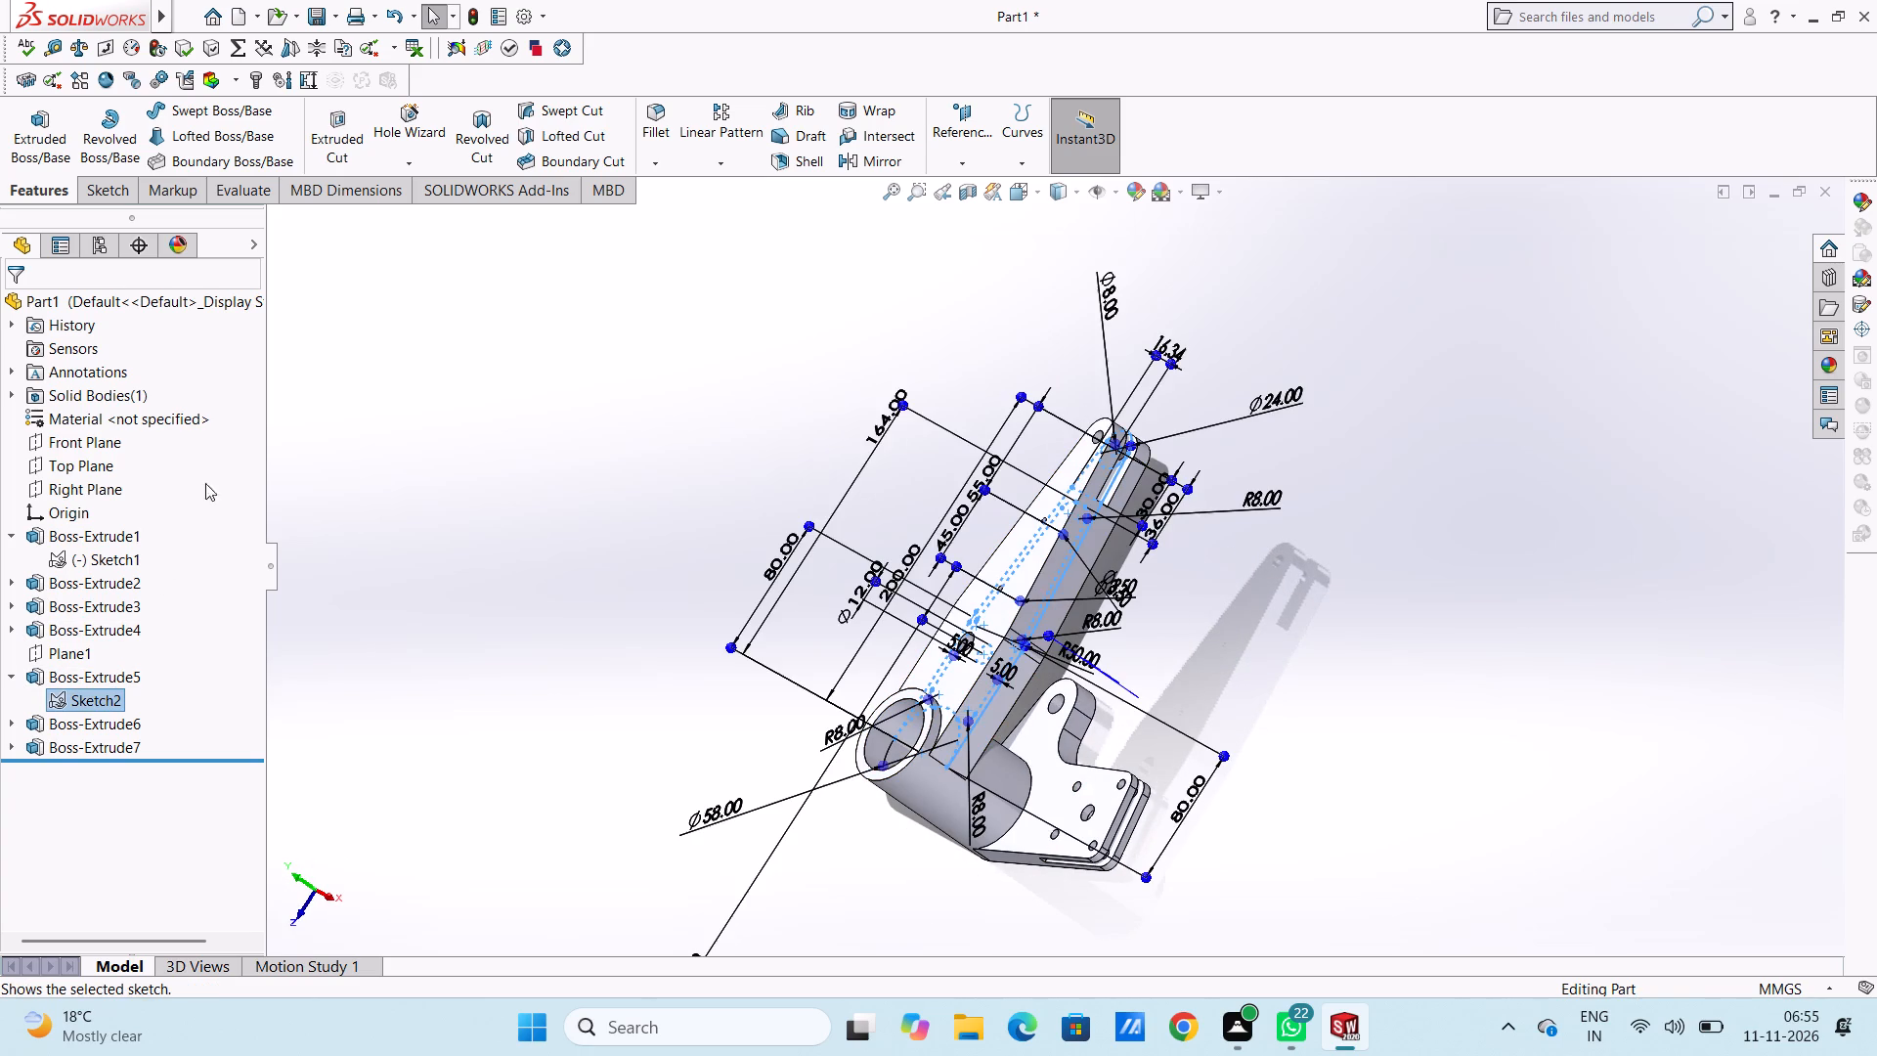
{"action": "left_click", "coordinate": [339, 122]}
{"action": "scroll", "coordinate": [1051, 548], "scroll_direction": "down", "scroll_amount": 2}
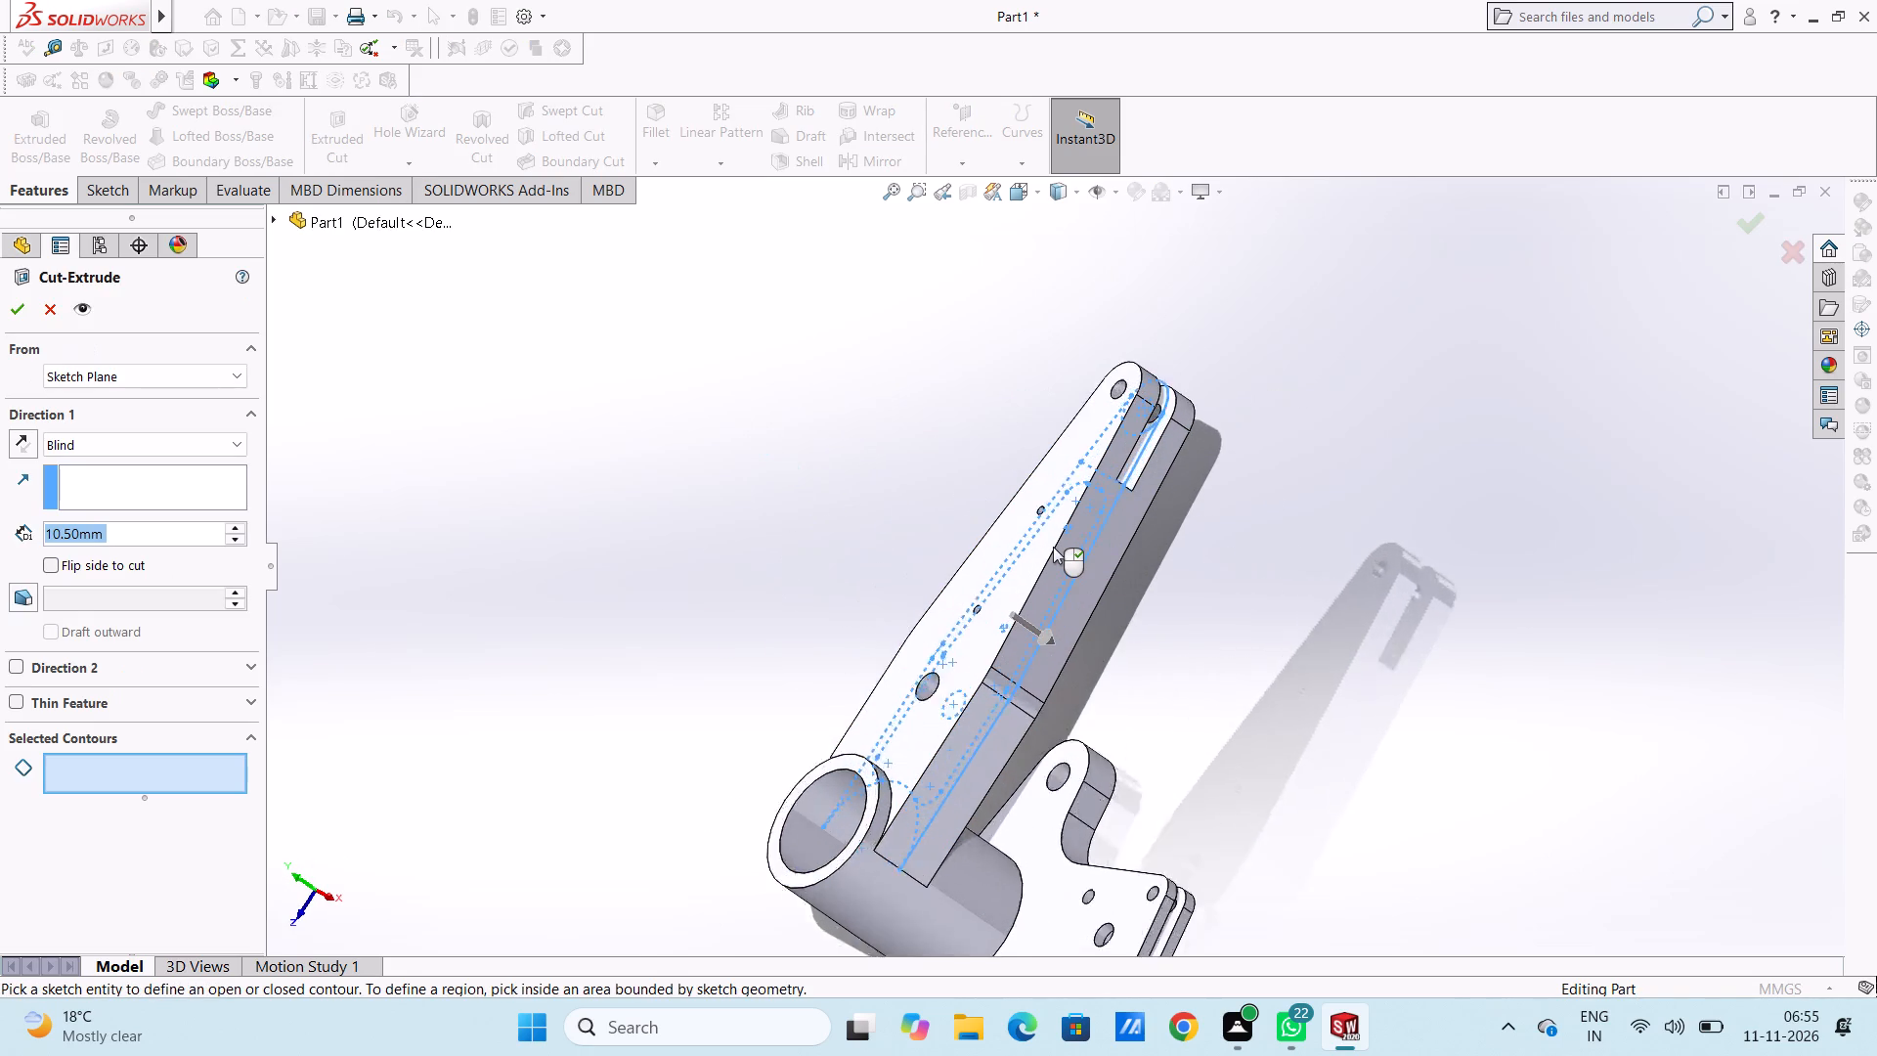
{"action": "scroll", "coordinate": [1053, 547], "scroll_direction": "down", "scroll_amount": 3}
{"action": "left_click", "coordinate": [1034, 567]}
{"action": "middle_click_drag", "start_coordinate": [610, 521], "coordinate": [676, 561]}
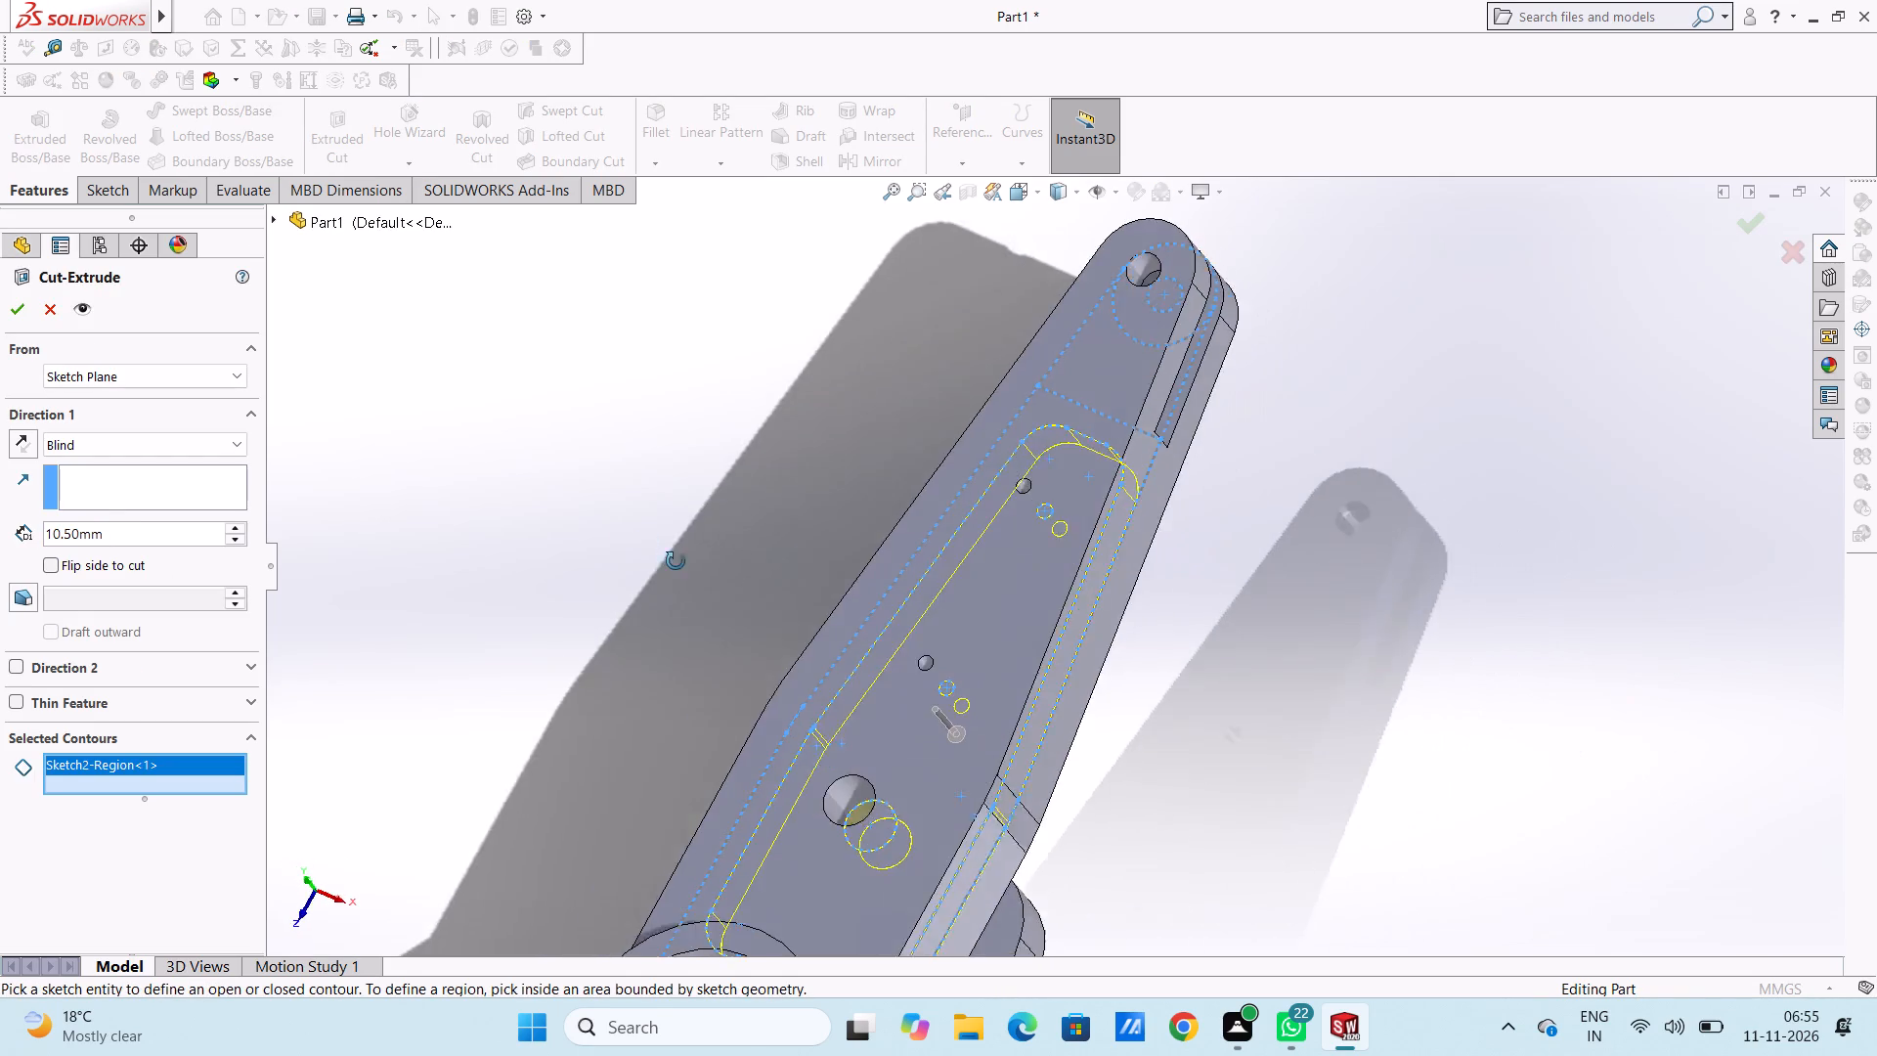
{"action": "middle_click_drag", "start_coordinate": [676, 561], "coordinate": [627, 556]}
Start the cut from a Surface/Face/Plane, using the arm's outermost face, and complete the pocket at a blind depth of 10.5 mm.
{"action": "left_click", "coordinate": [145, 372]}
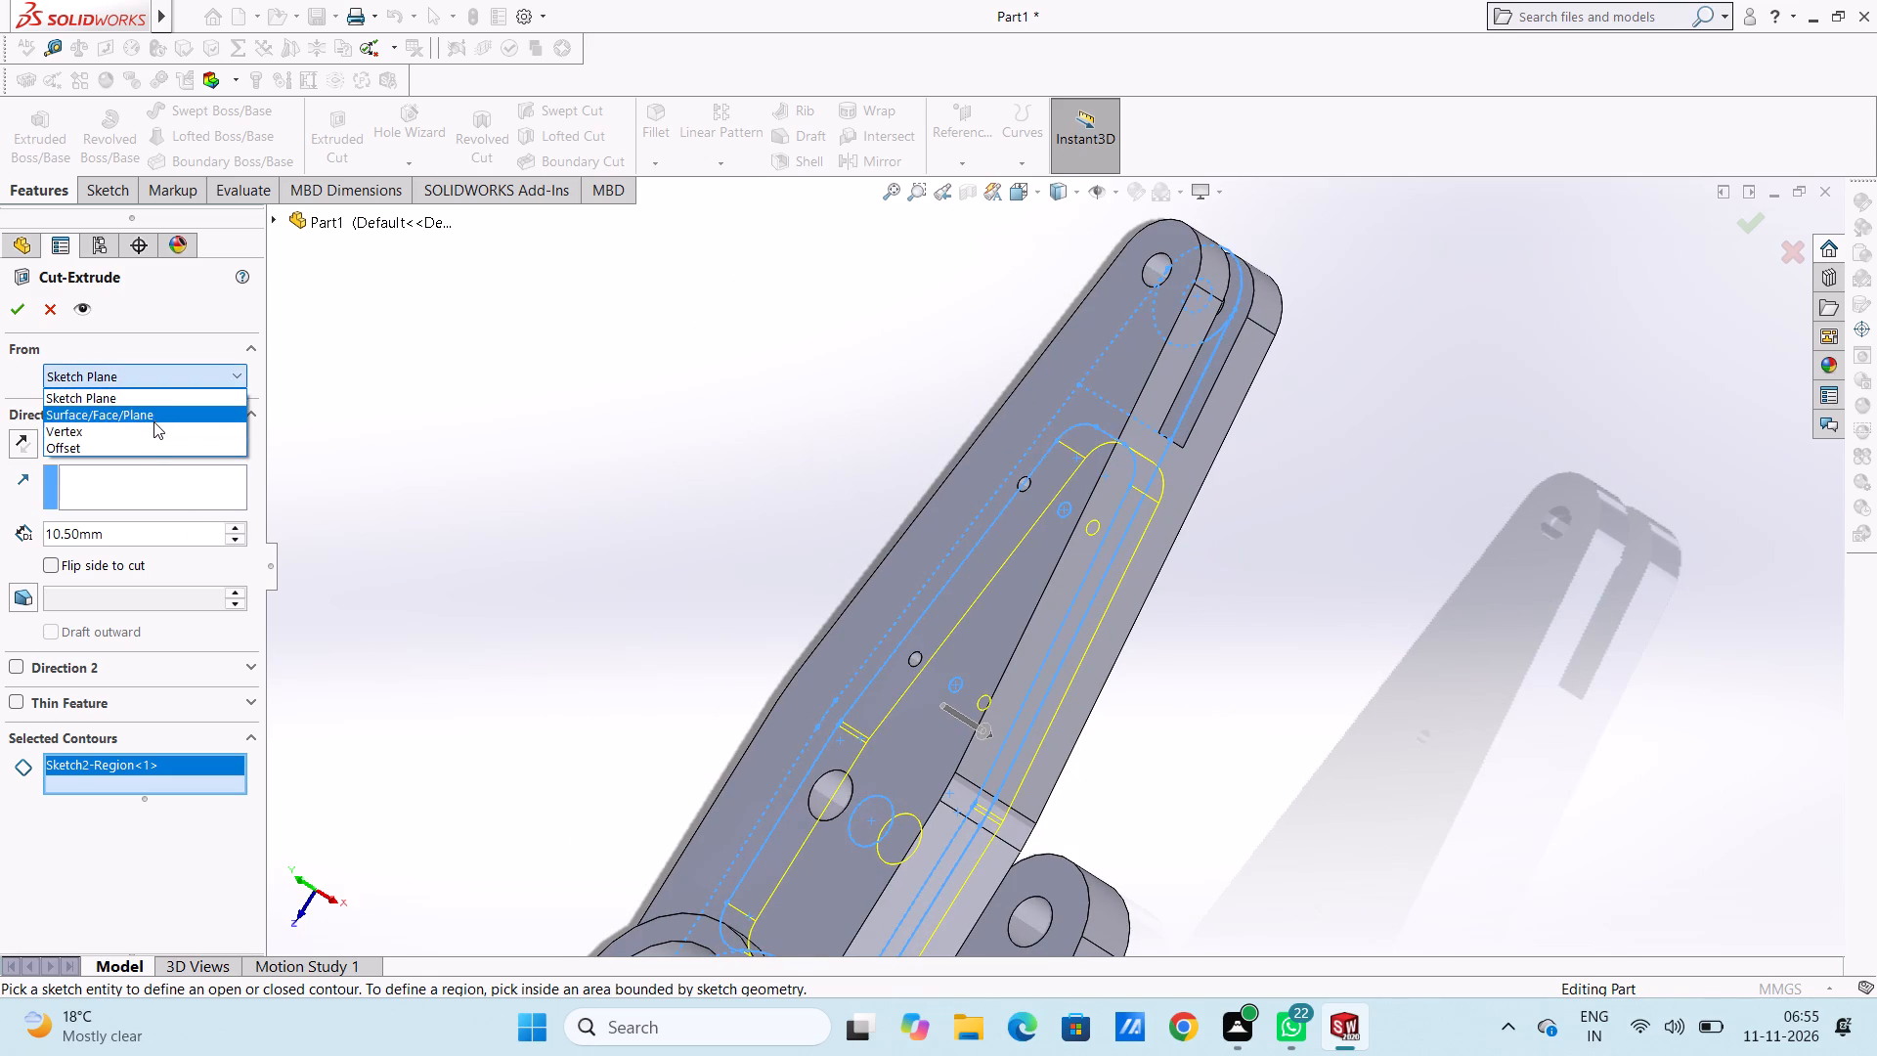
{"action": "left_click", "coordinate": [154, 417]}
{"action": "left_click", "coordinate": [984, 579]}
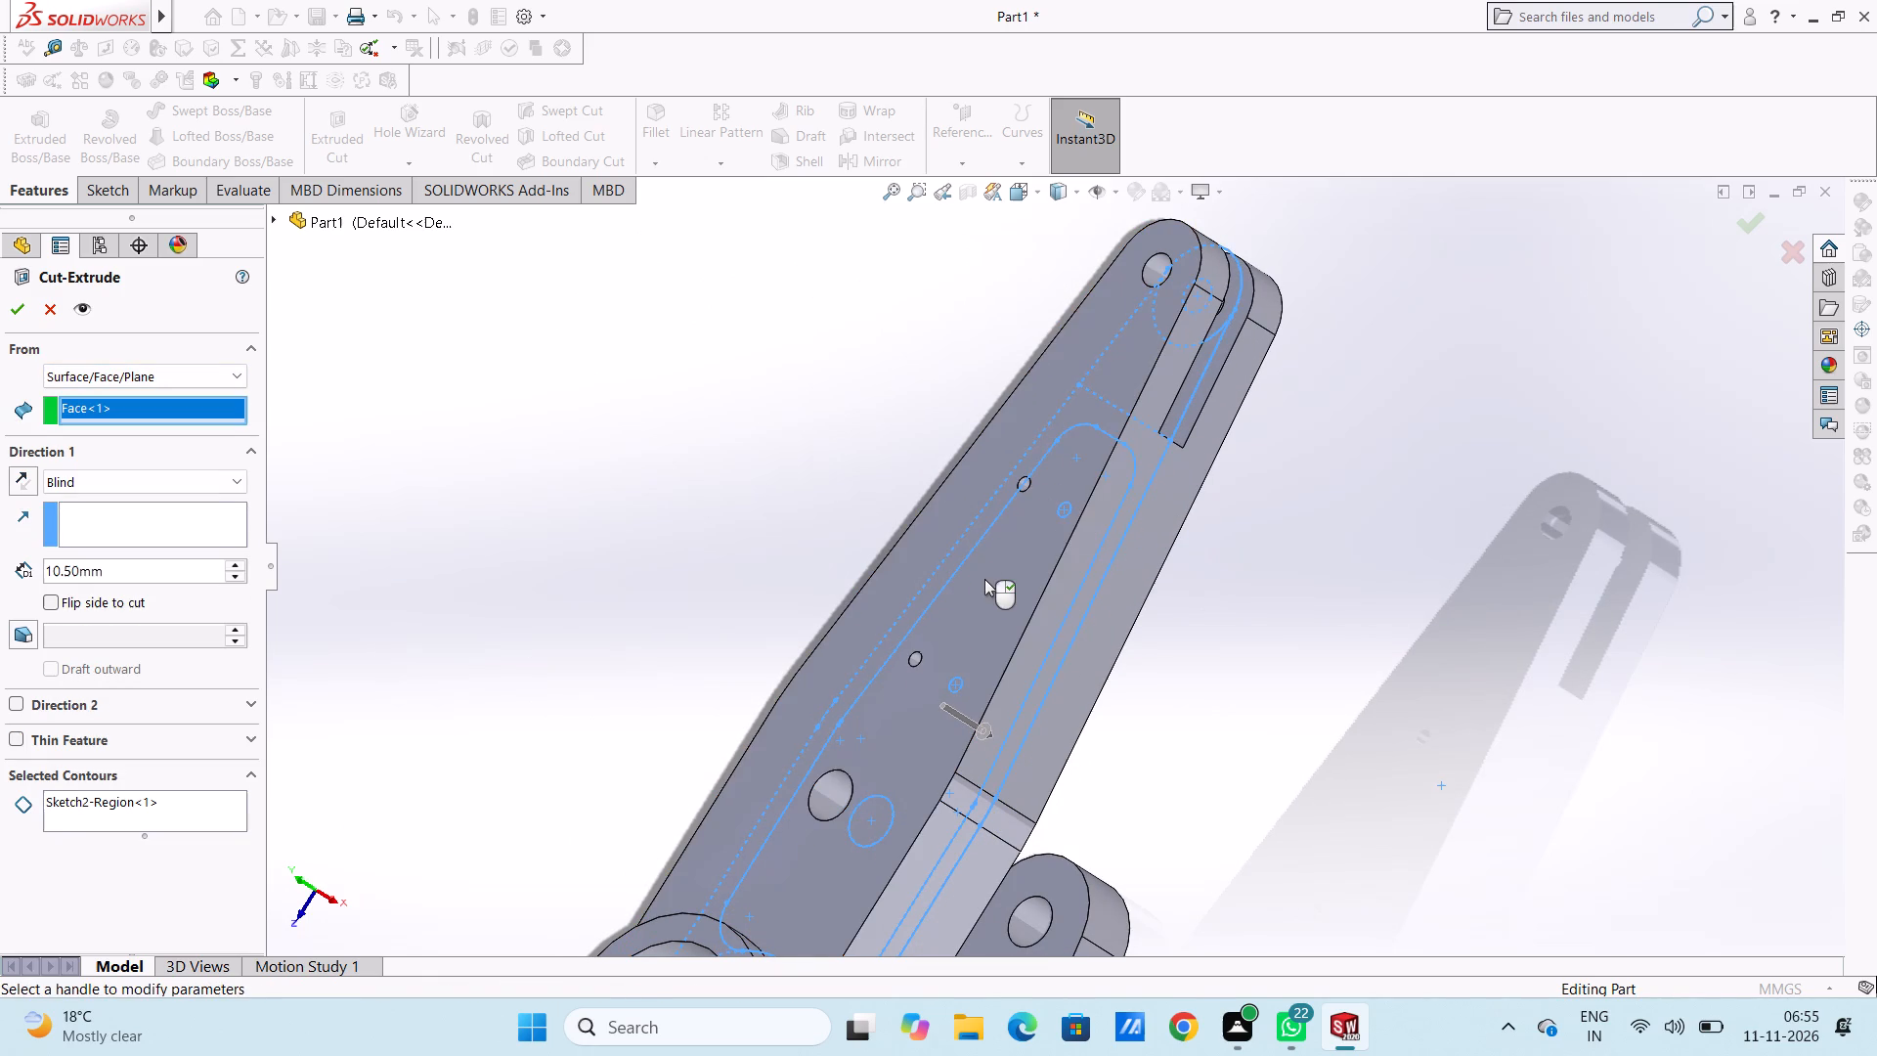
{"action": "scroll", "coordinate": [710, 507], "scroll_direction": "up", "scroll_amount": 4}
{"action": "middle_click_drag", "start_coordinate": [738, 524], "coordinate": [803, 481]}
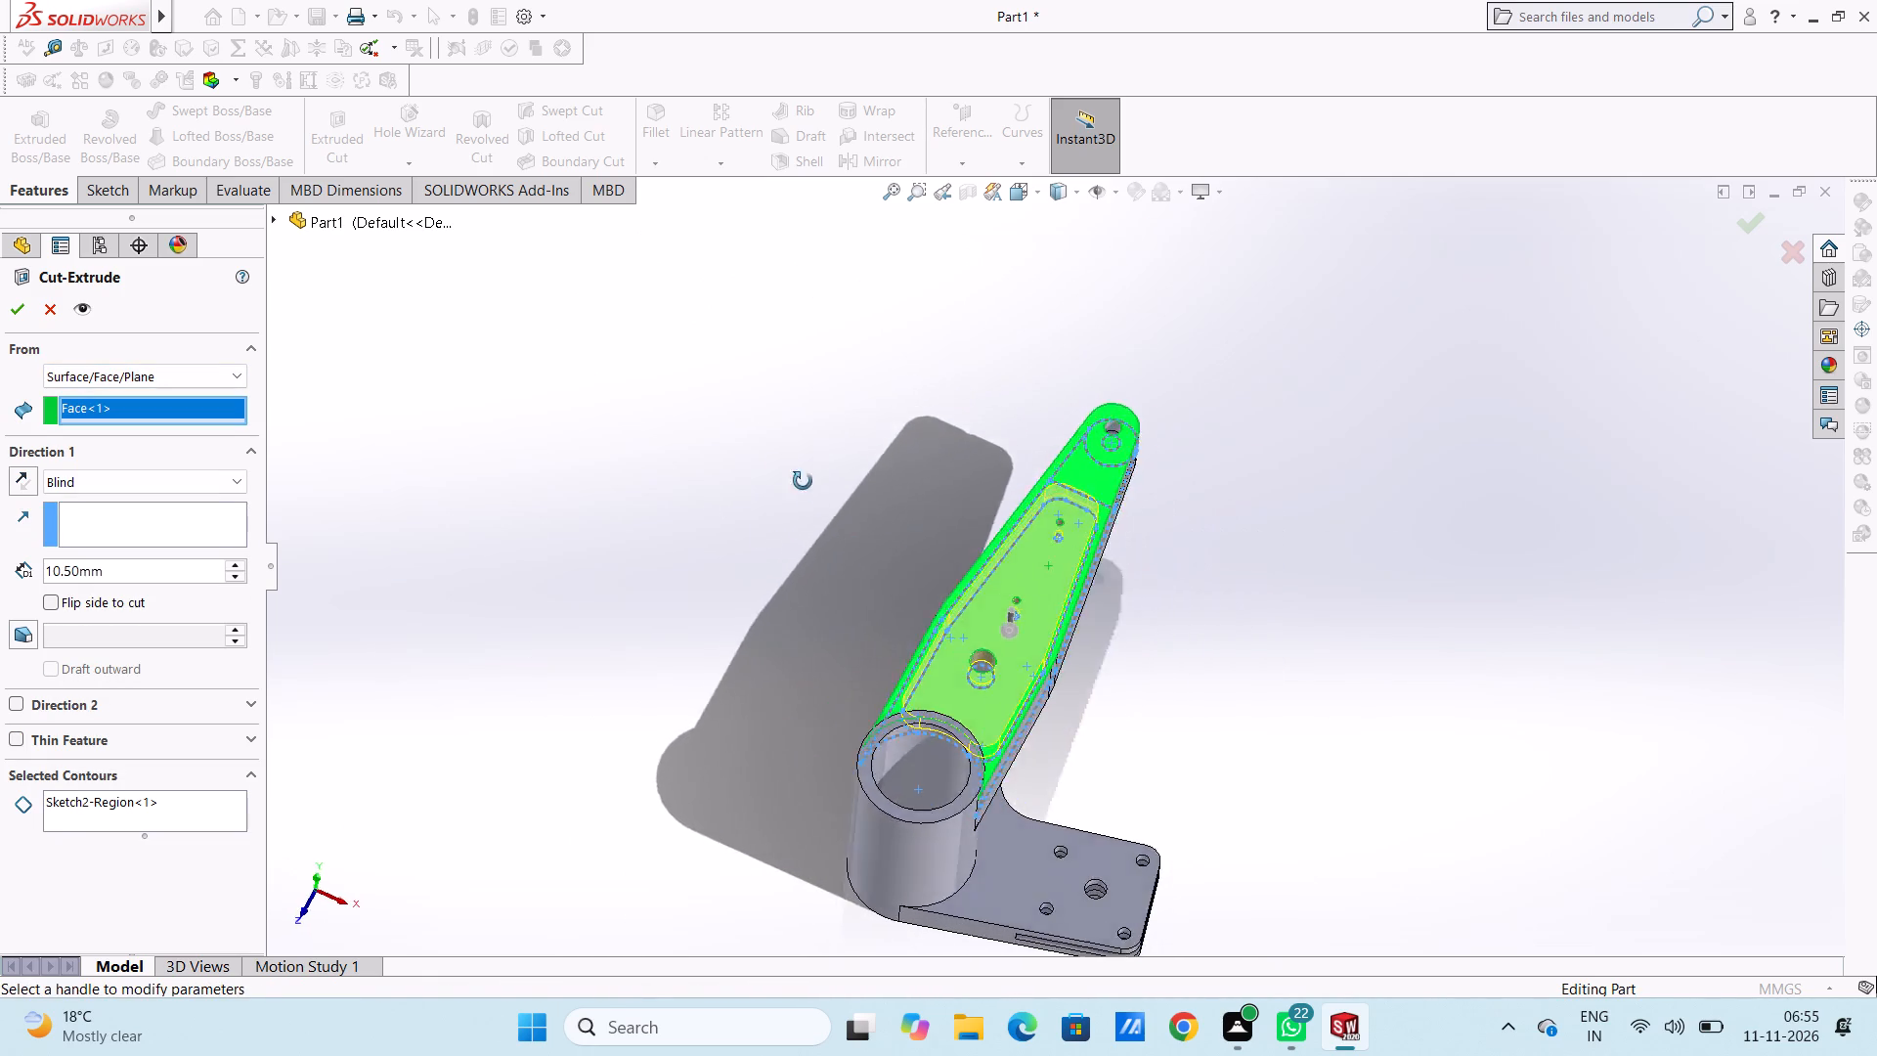
{"action": "middle_click_drag", "start_coordinate": [803, 481], "coordinate": [703, 423]}
{"action": "middle_click_drag", "start_coordinate": [760, 574], "coordinate": [703, 551]}
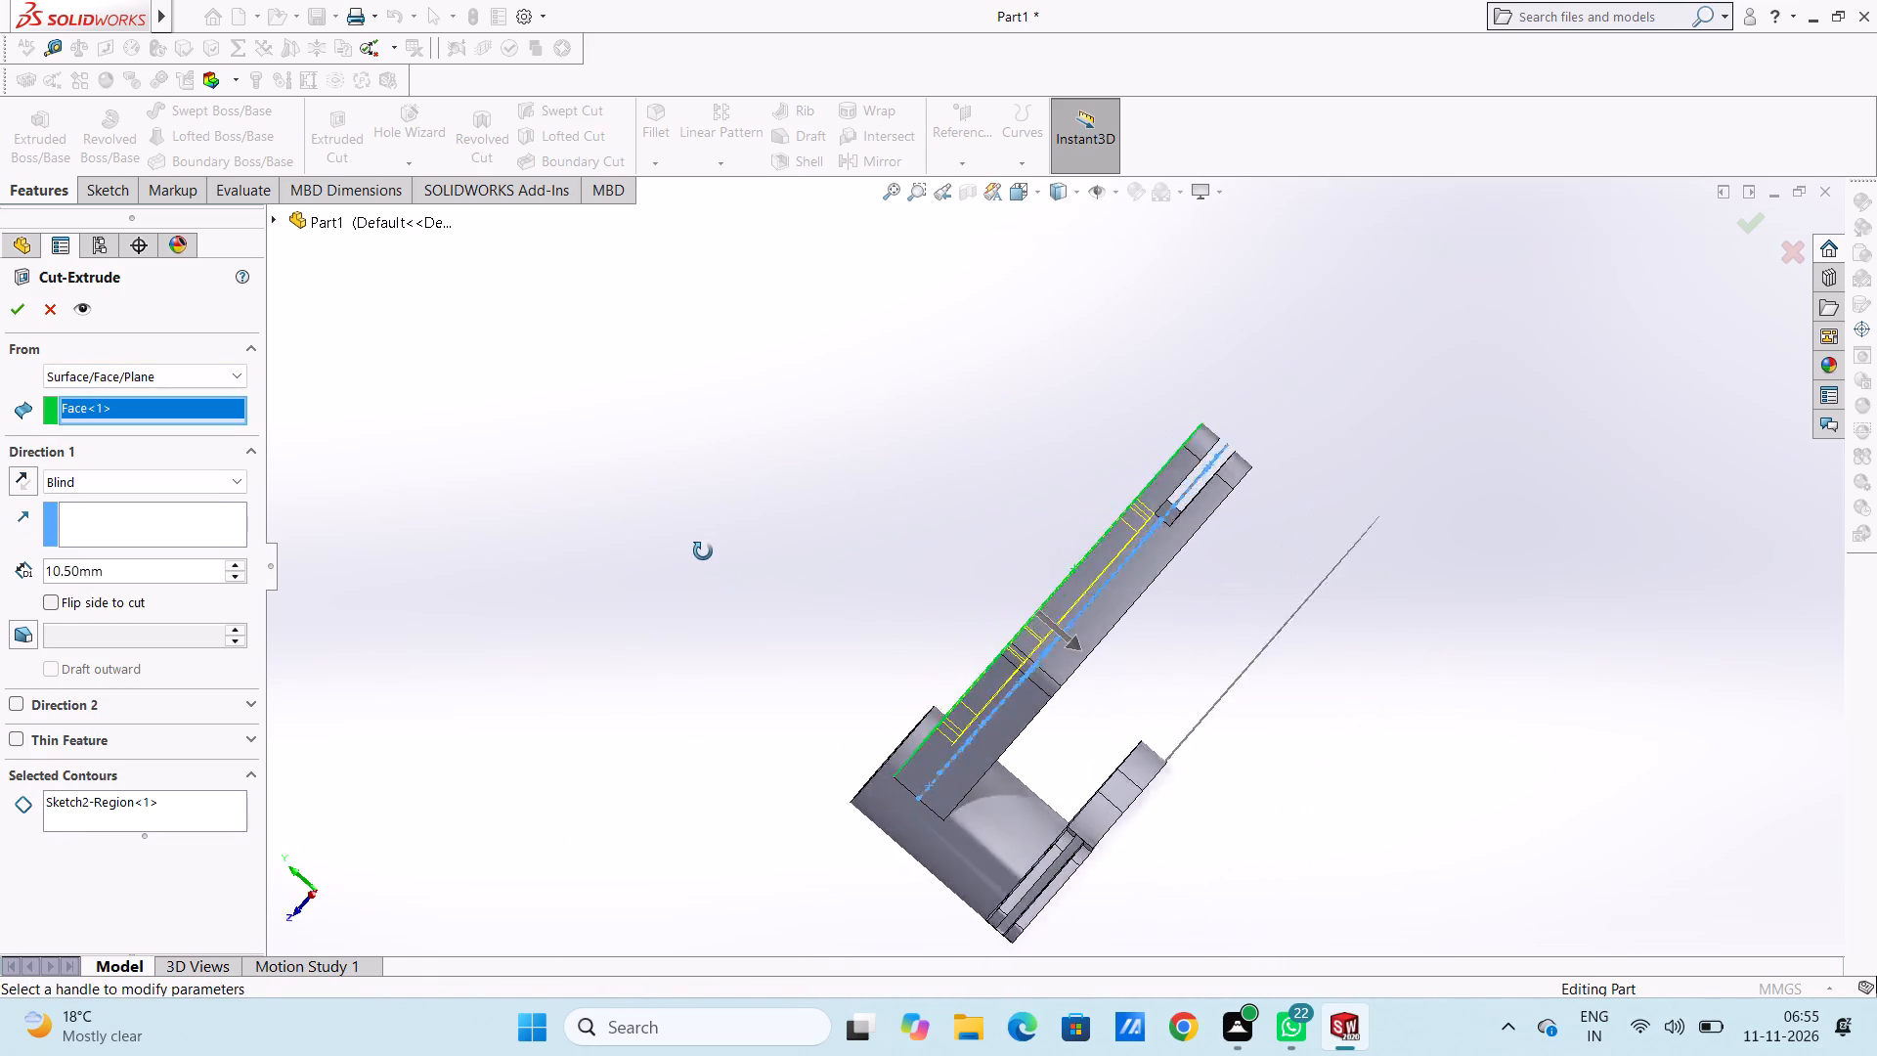
{"action": "middle_click_drag", "start_coordinate": [703, 551], "coordinate": [728, 539]}
{"action": "middle_click", "coordinate": [728, 539]}
{"action": "middle_click_drag", "start_coordinate": [655, 413], "coordinate": [774, 596]}
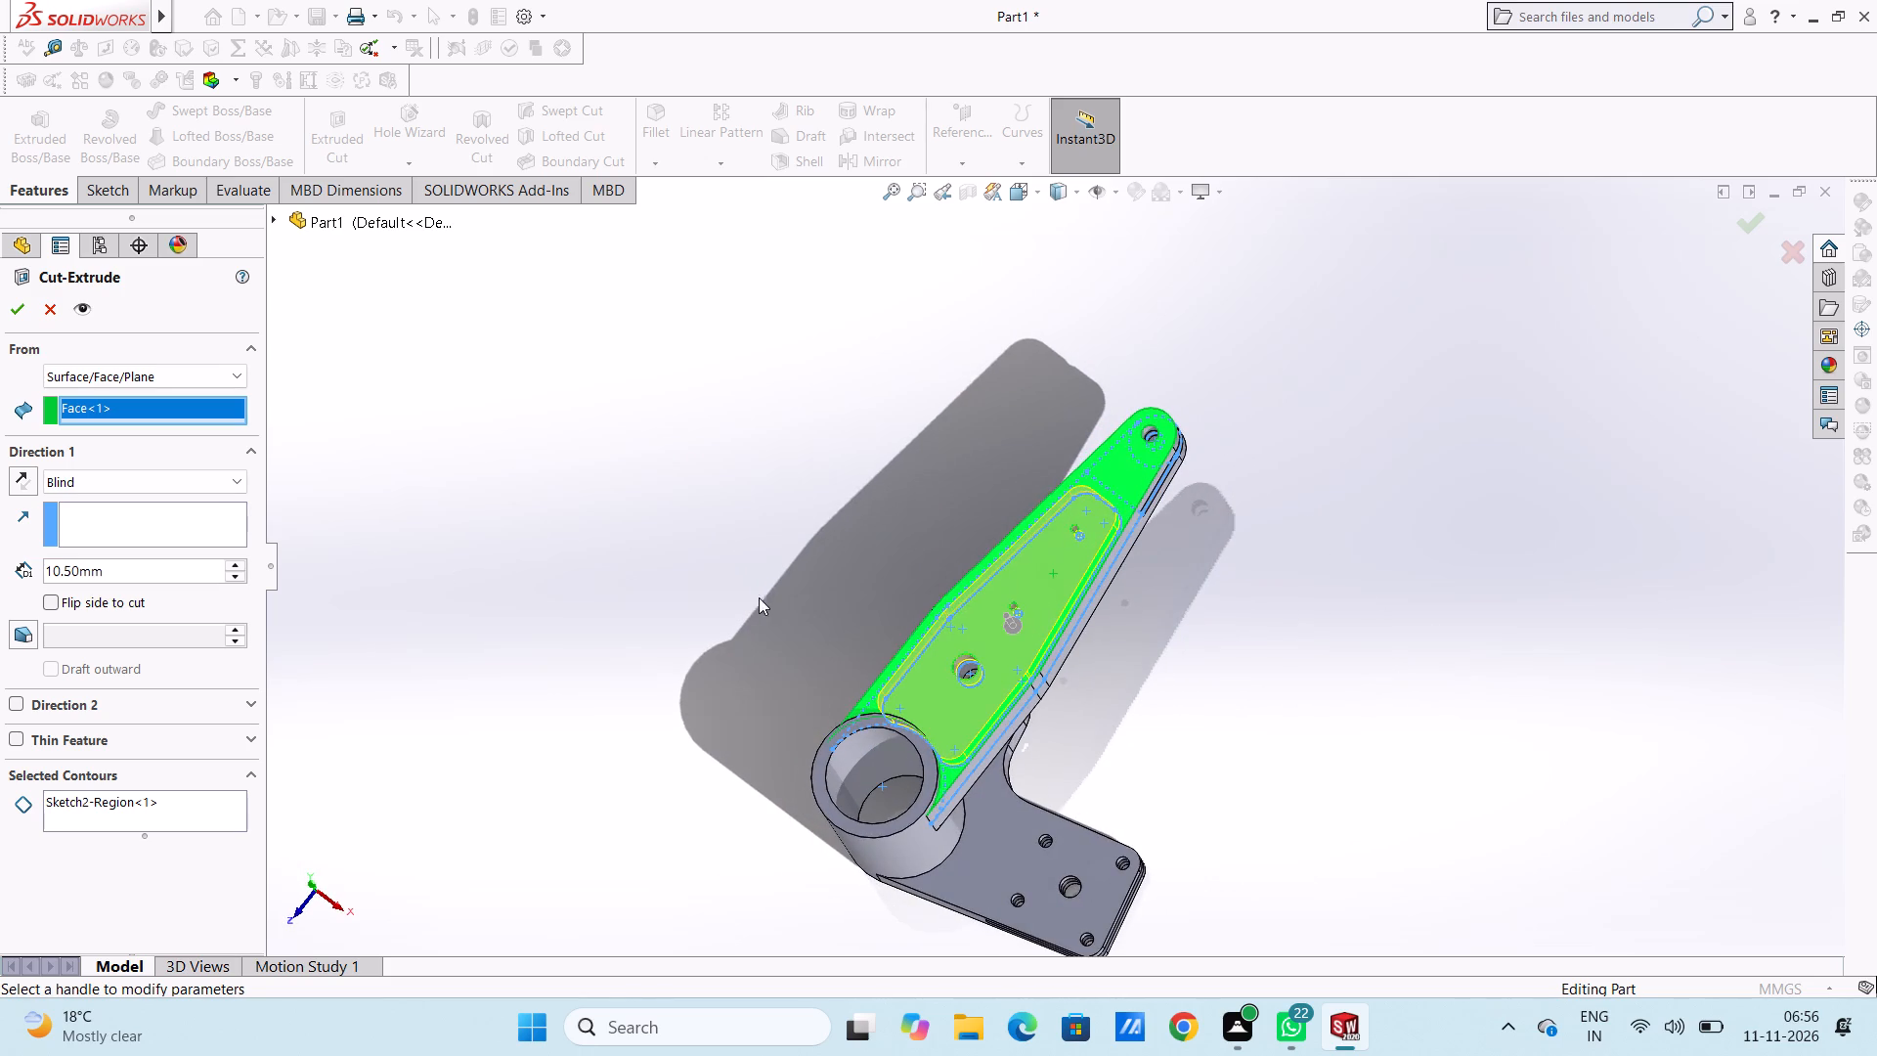
{"action": "left_click", "coordinate": [18, 313]}
{"action": "left_click", "coordinate": [632, 481]}
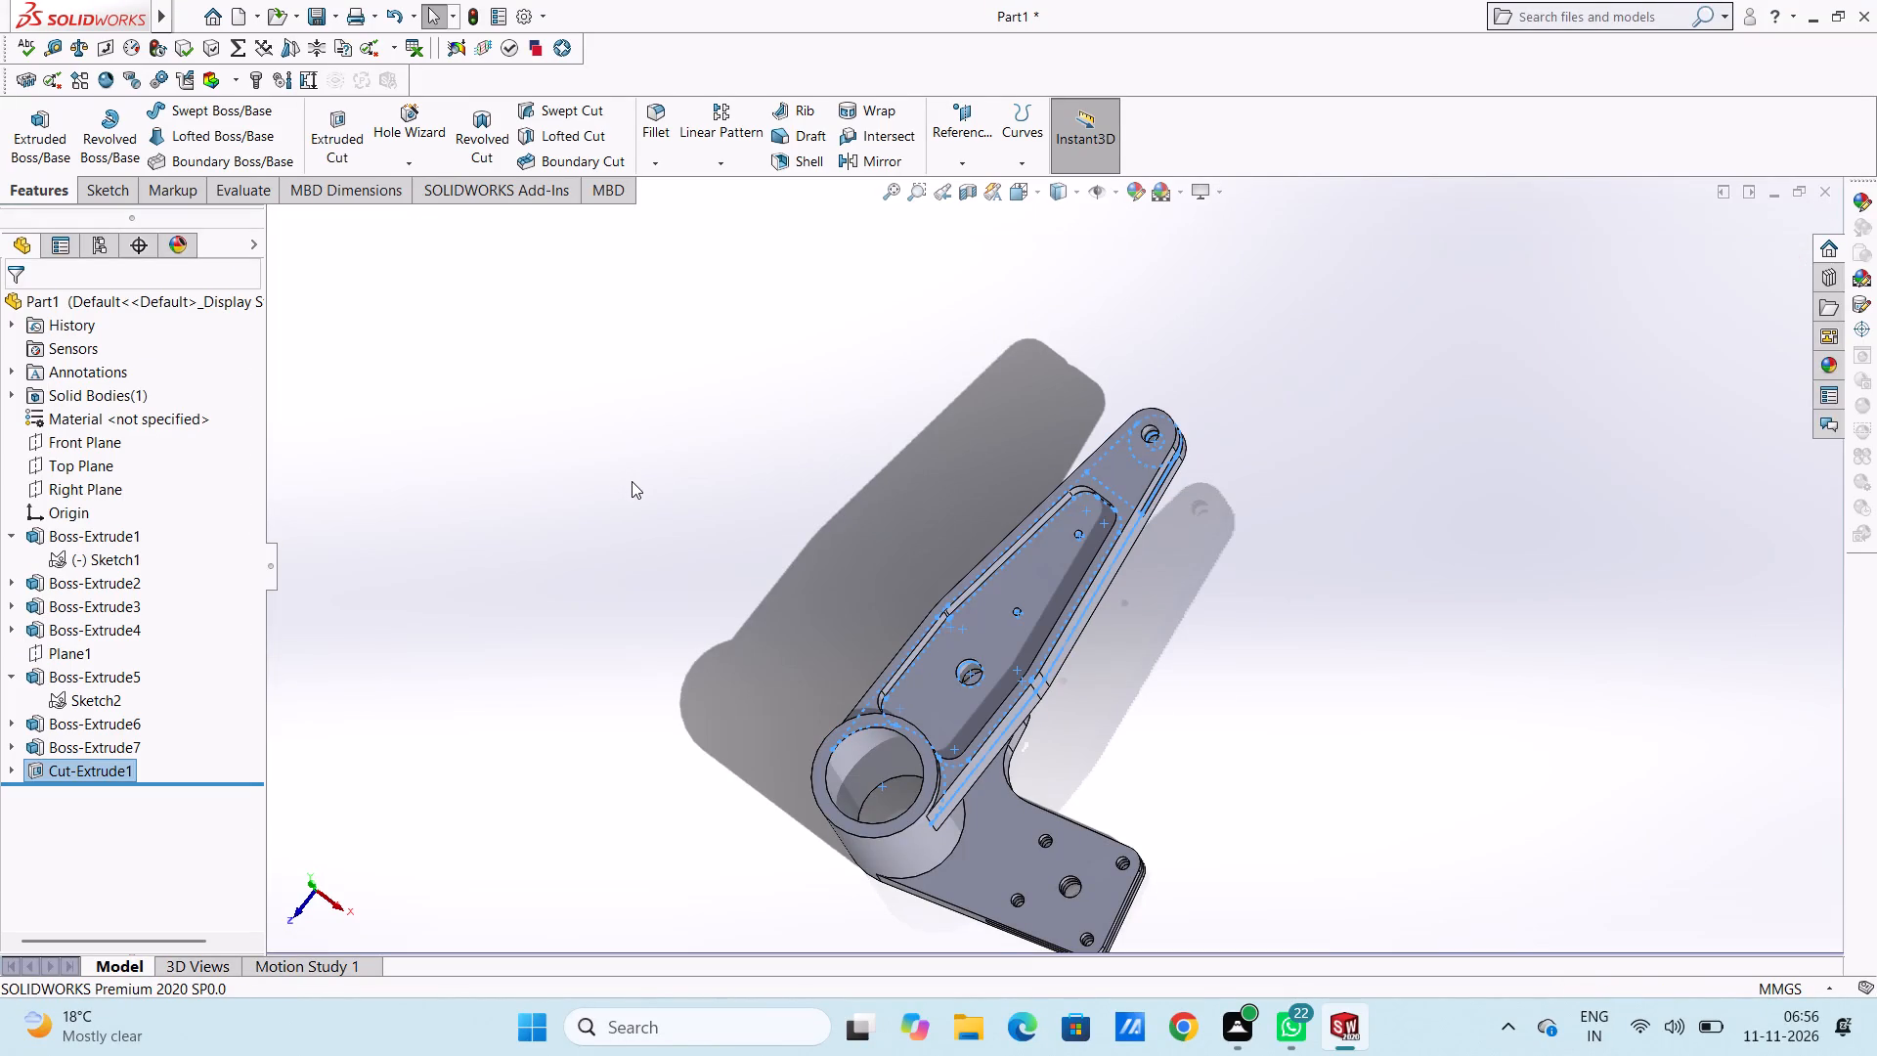
Examine the pocketed arm, its forked tip and the bracket plates from several angles and from the bottom view.
{"action": "middle_click_drag", "start_coordinate": [709, 492], "coordinate": [670, 651]}
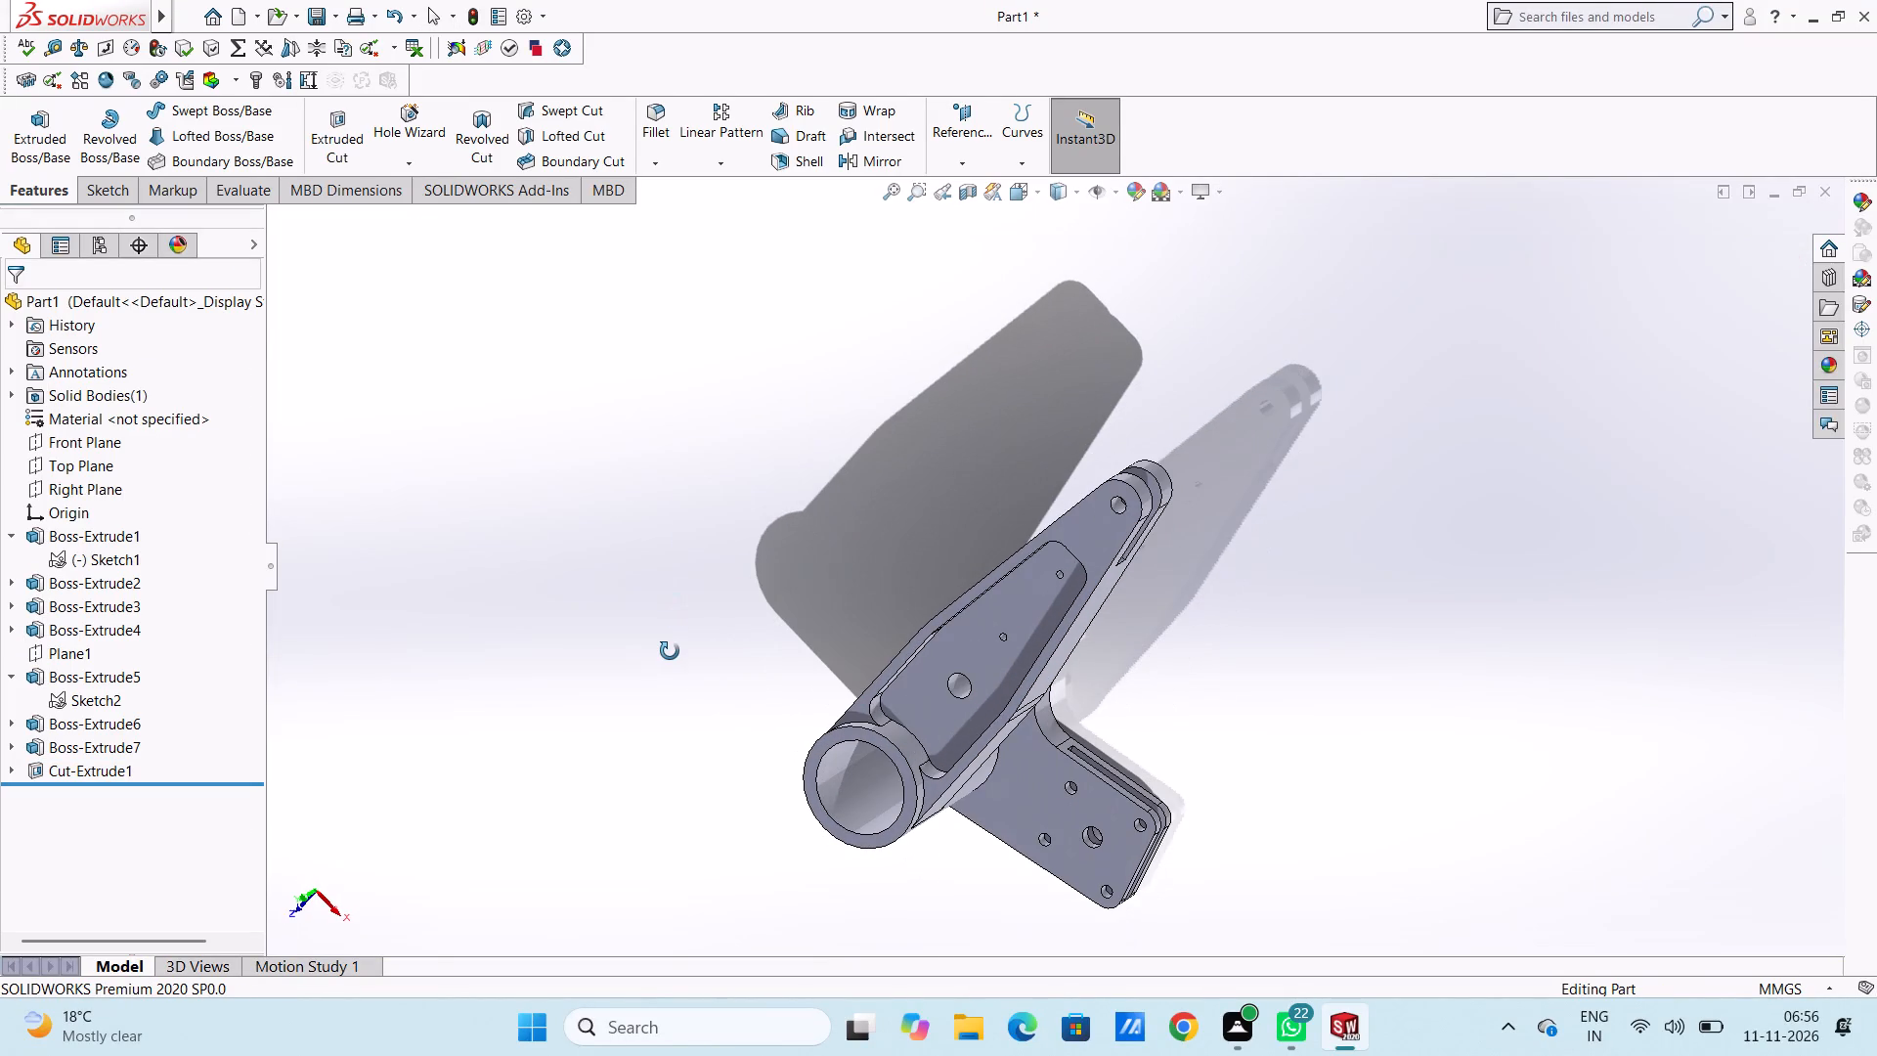
{"action": "middle_click_drag", "start_coordinate": [670, 651], "coordinate": [677, 529]}
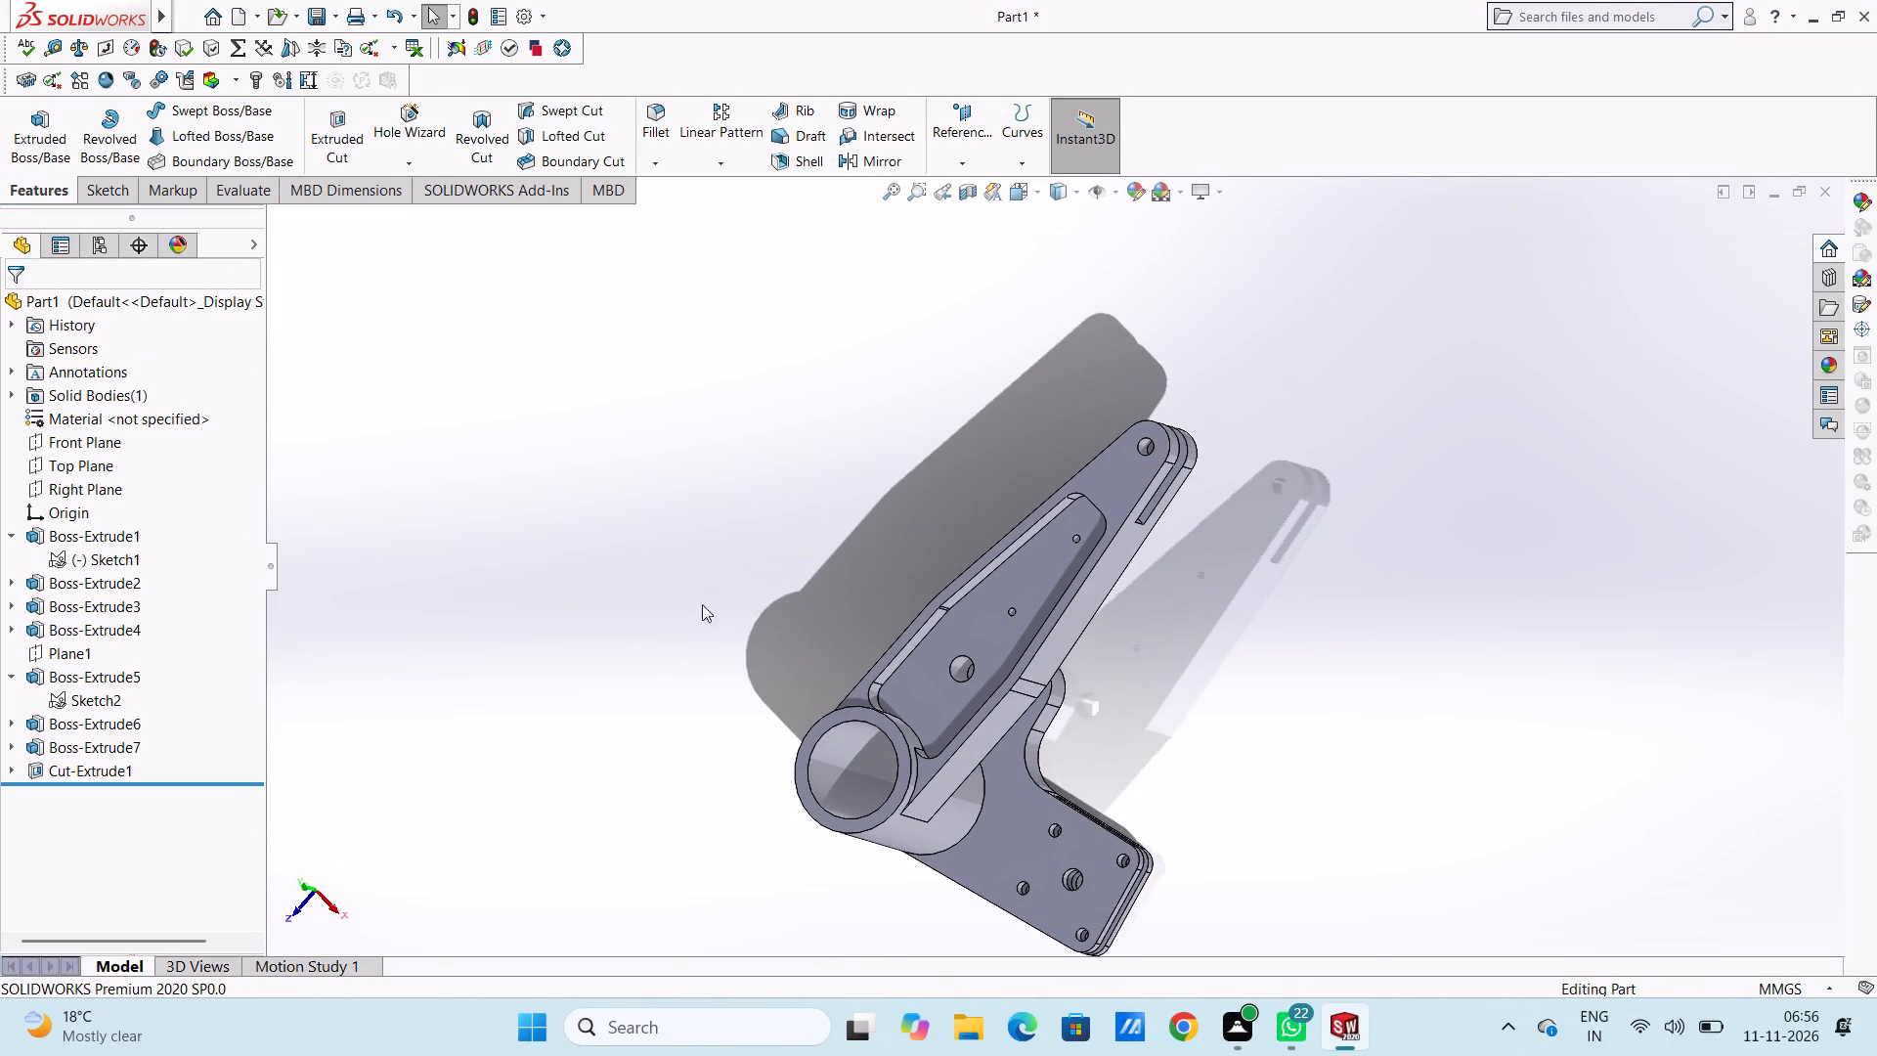
{"action": "middle_click_drag", "start_coordinate": [724, 568], "coordinate": [734, 413]}
{"action": "scroll", "coordinate": [843, 526], "scroll_direction": "up", "scroll_amount": 4}
{"action": "middle_click_drag", "start_coordinate": [843, 589], "coordinate": [827, 519]}
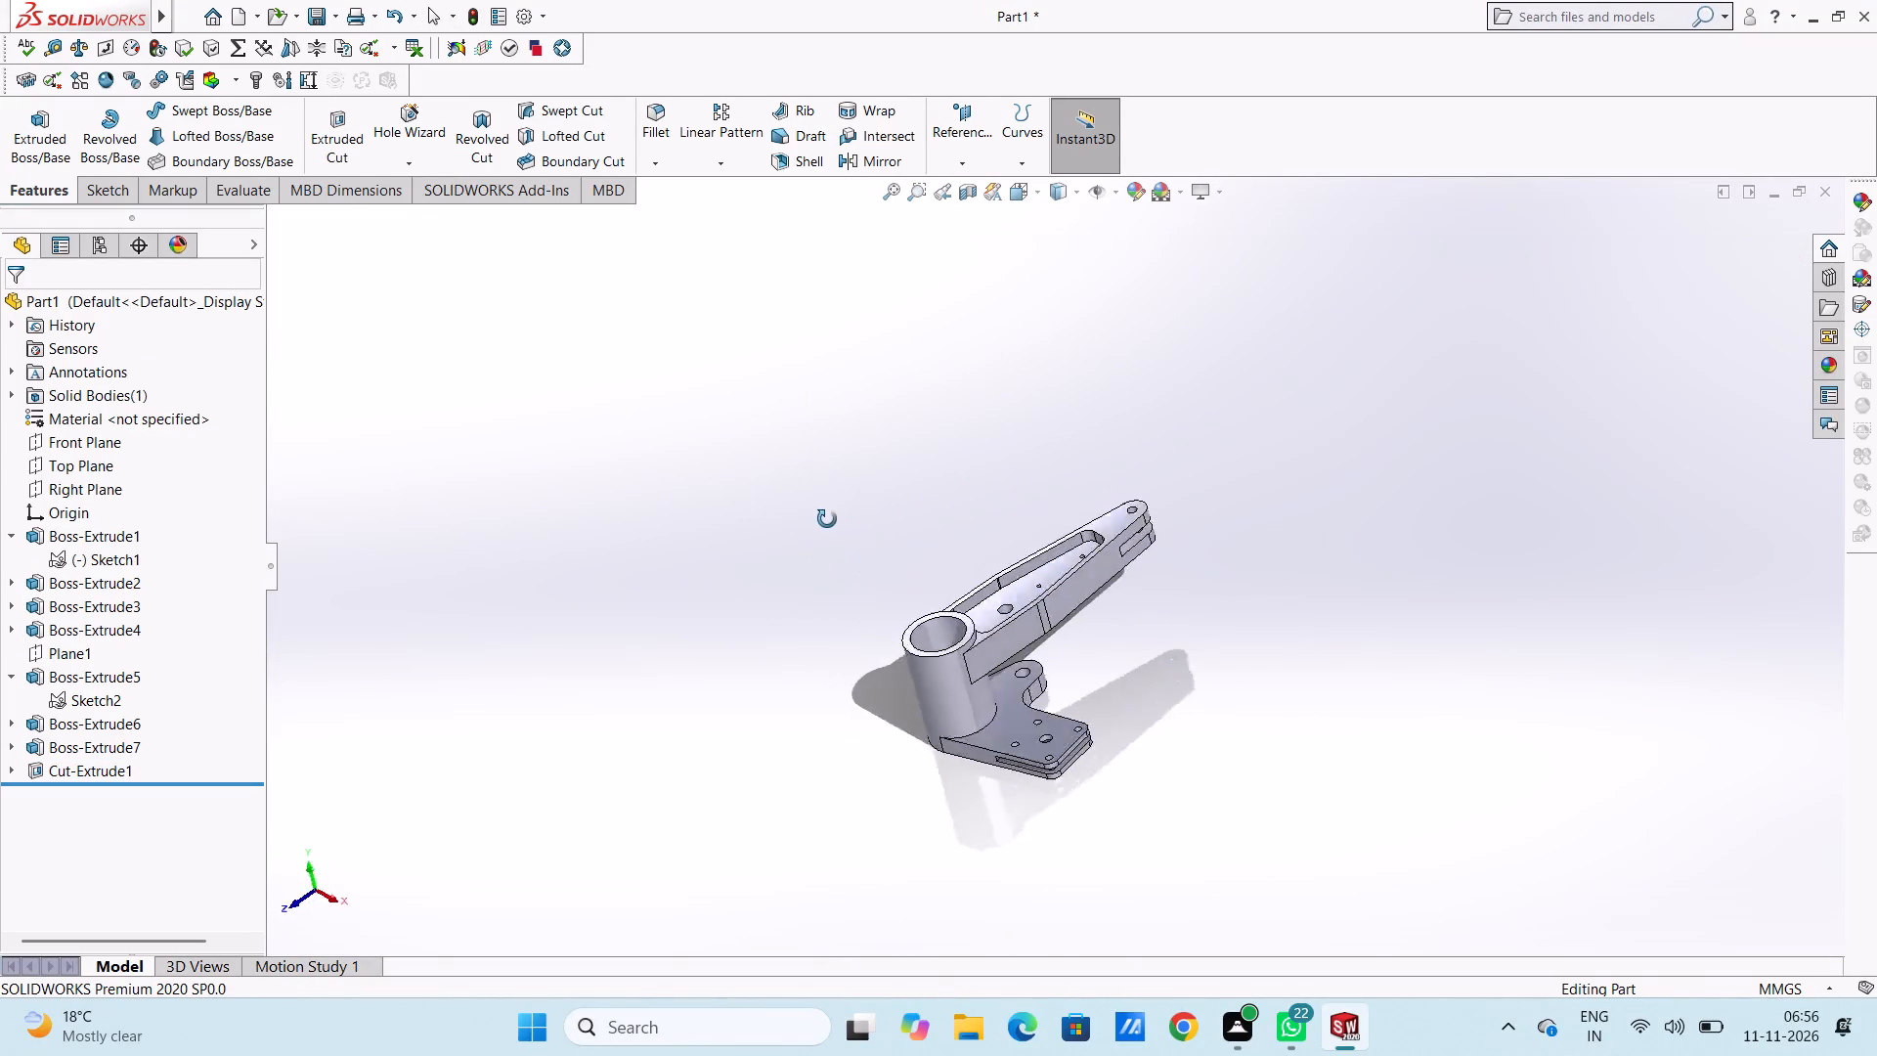
{"action": "middle_click_drag", "start_coordinate": [827, 519], "coordinate": [866, 616]}
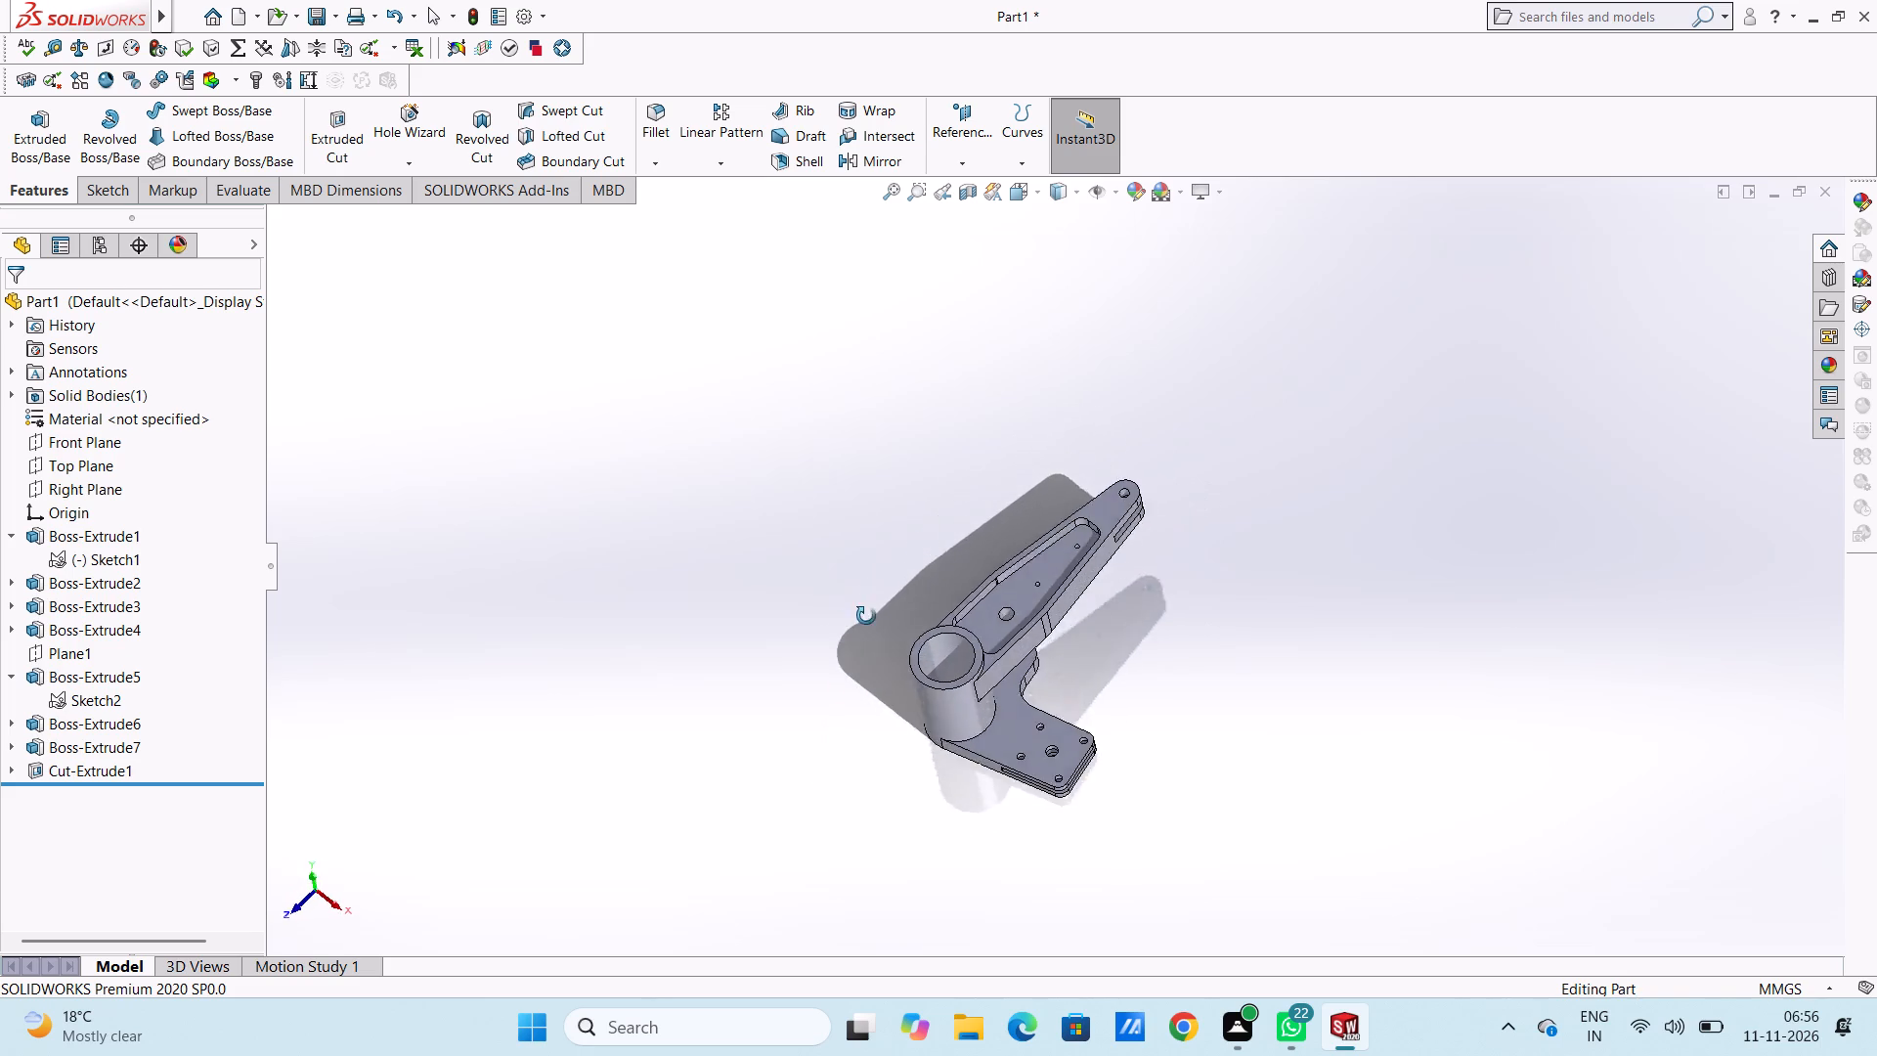
{"action": "middle_click_drag", "start_coordinate": [866, 616], "coordinate": [870, 684]}
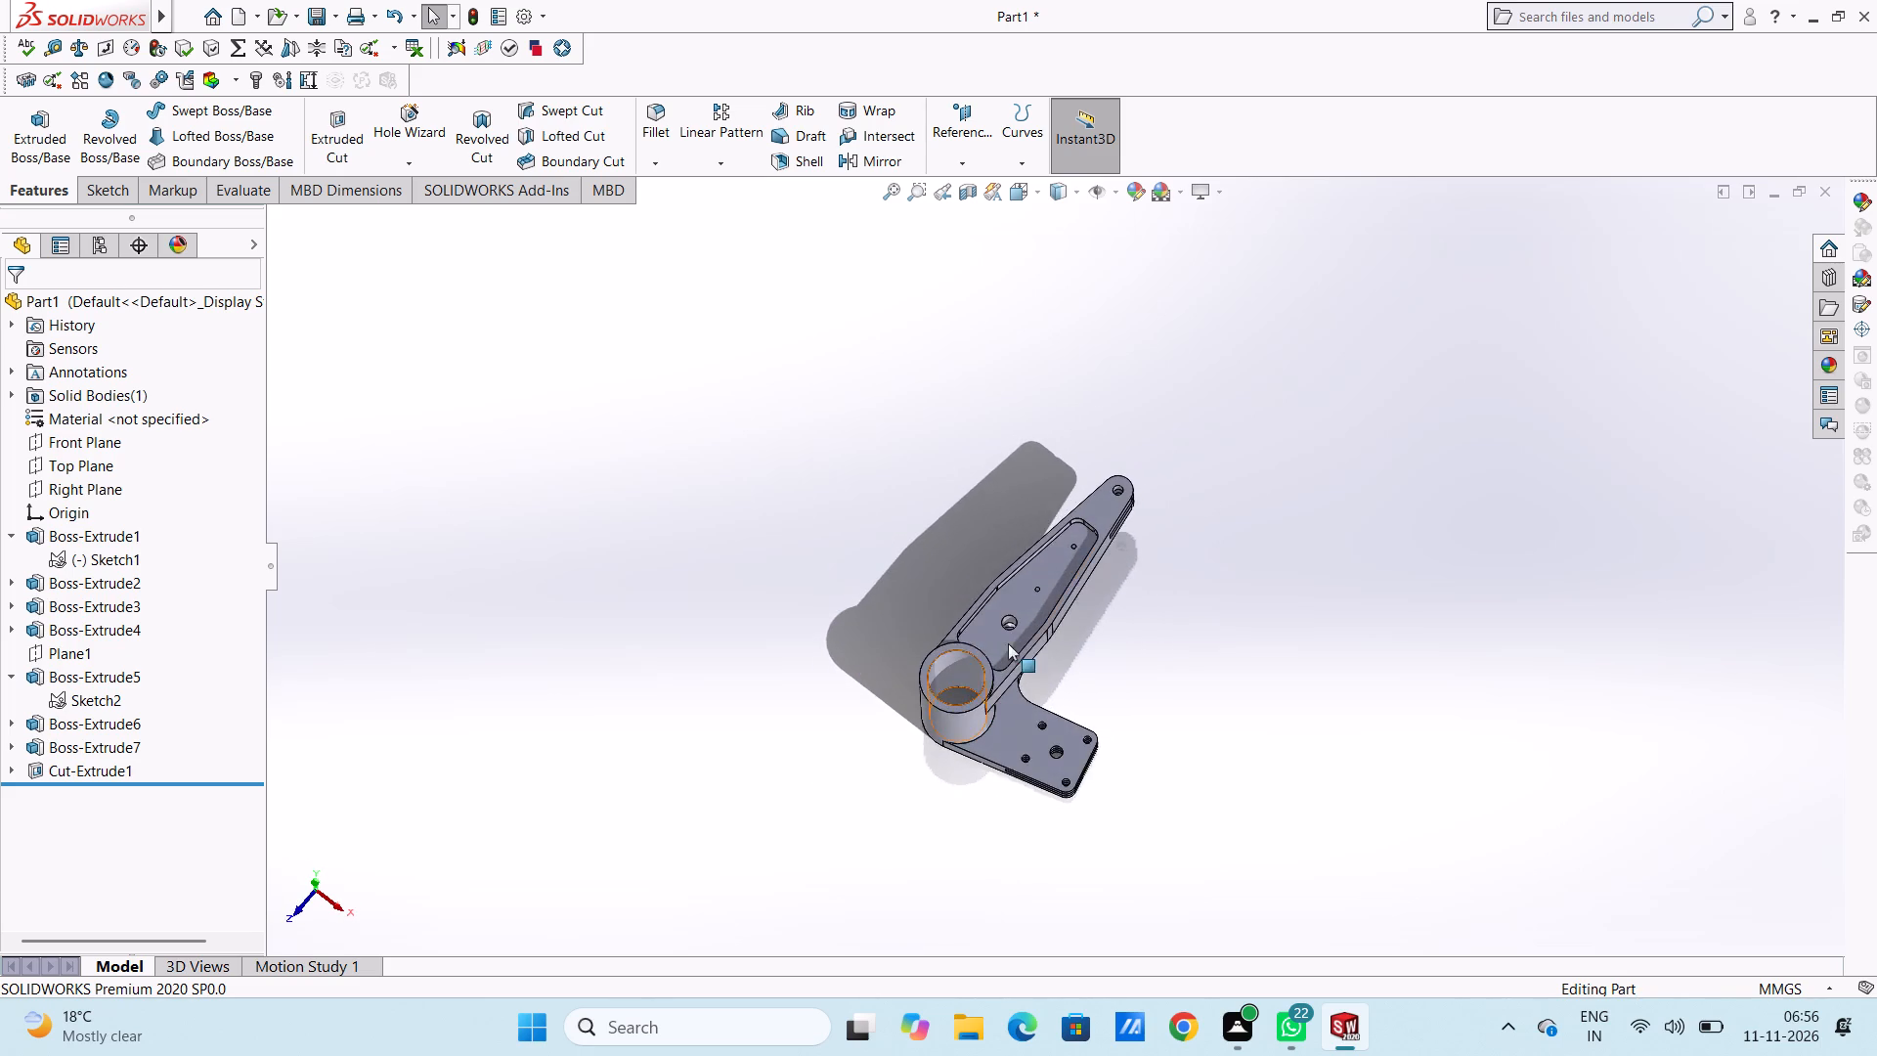
{"action": "scroll", "coordinate": [1041, 613], "scroll_direction": "down", "scroll_amount": 5}
{"action": "middle_click_drag", "start_coordinate": [873, 563], "coordinate": [820, 520]}
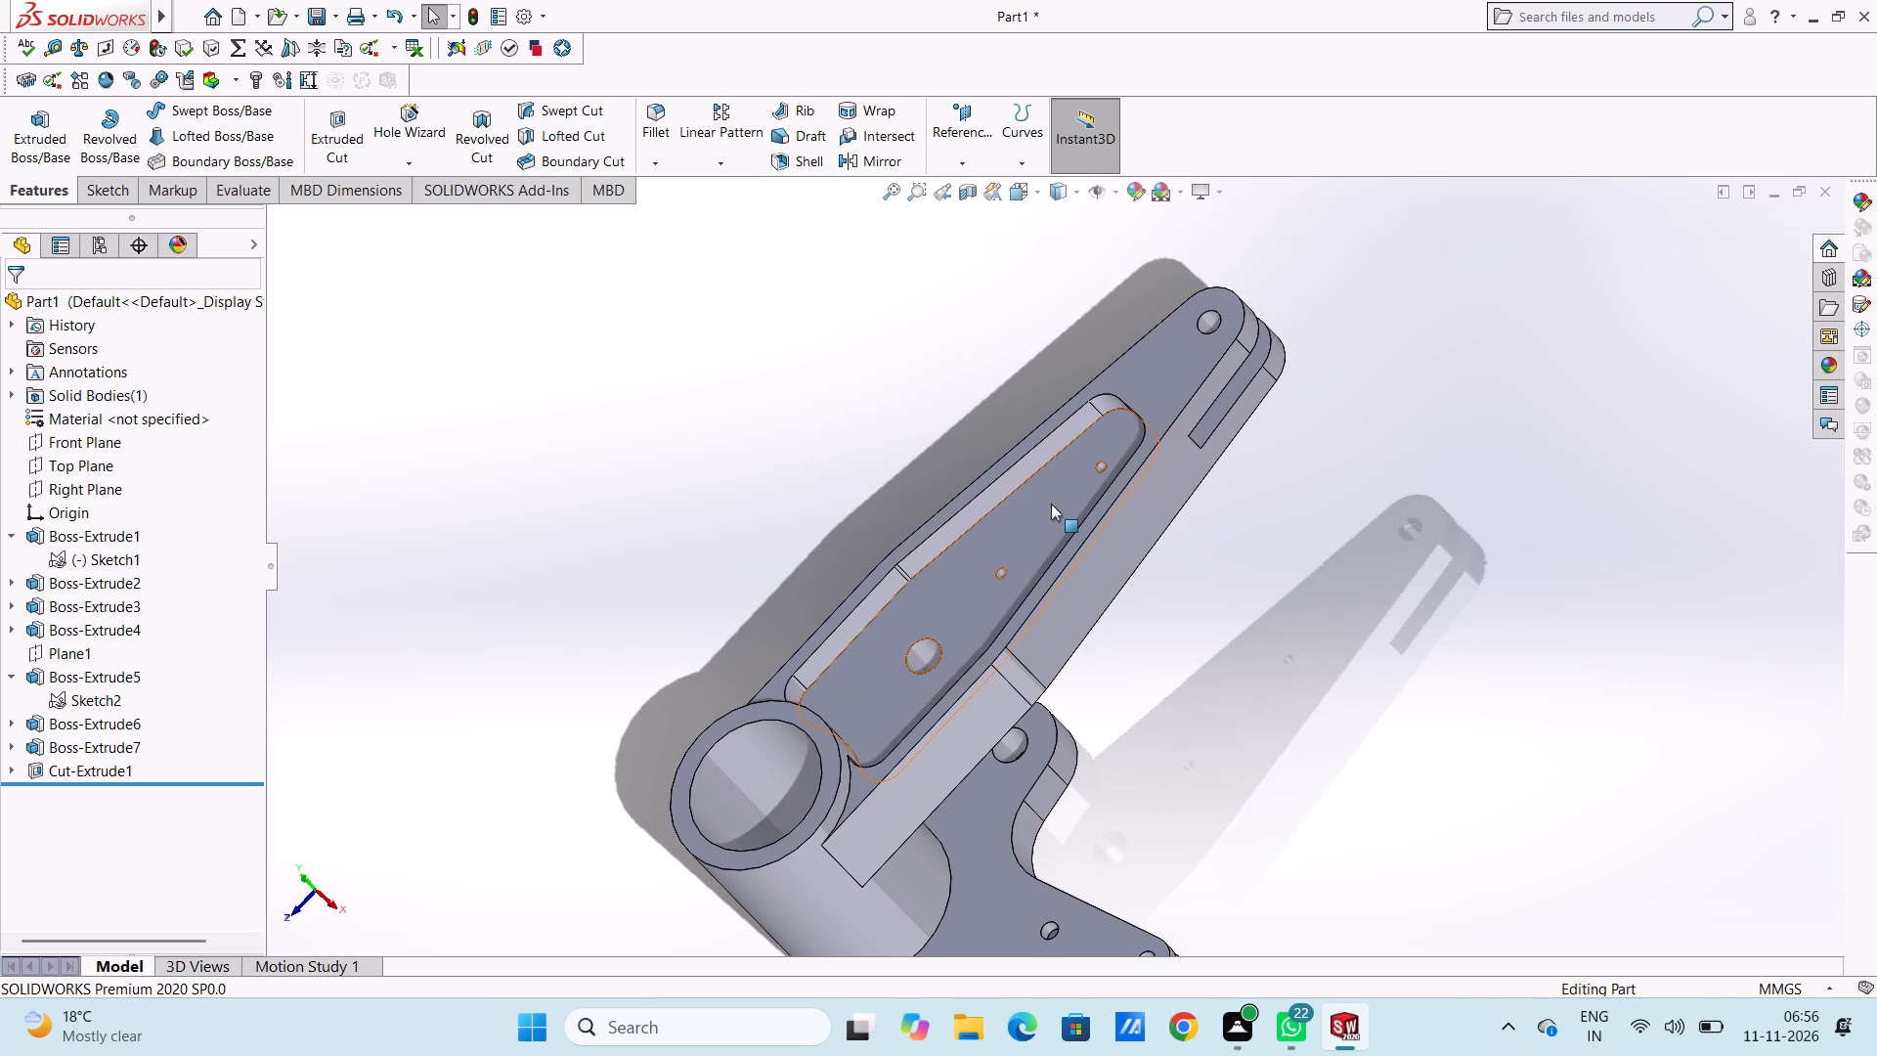
{"action": "scroll", "coordinate": [1051, 504], "scroll_direction": "up", "scroll_amount": 3}
{"action": "middle_click_drag", "start_coordinate": [850, 517], "coordinate": [746, 435]}
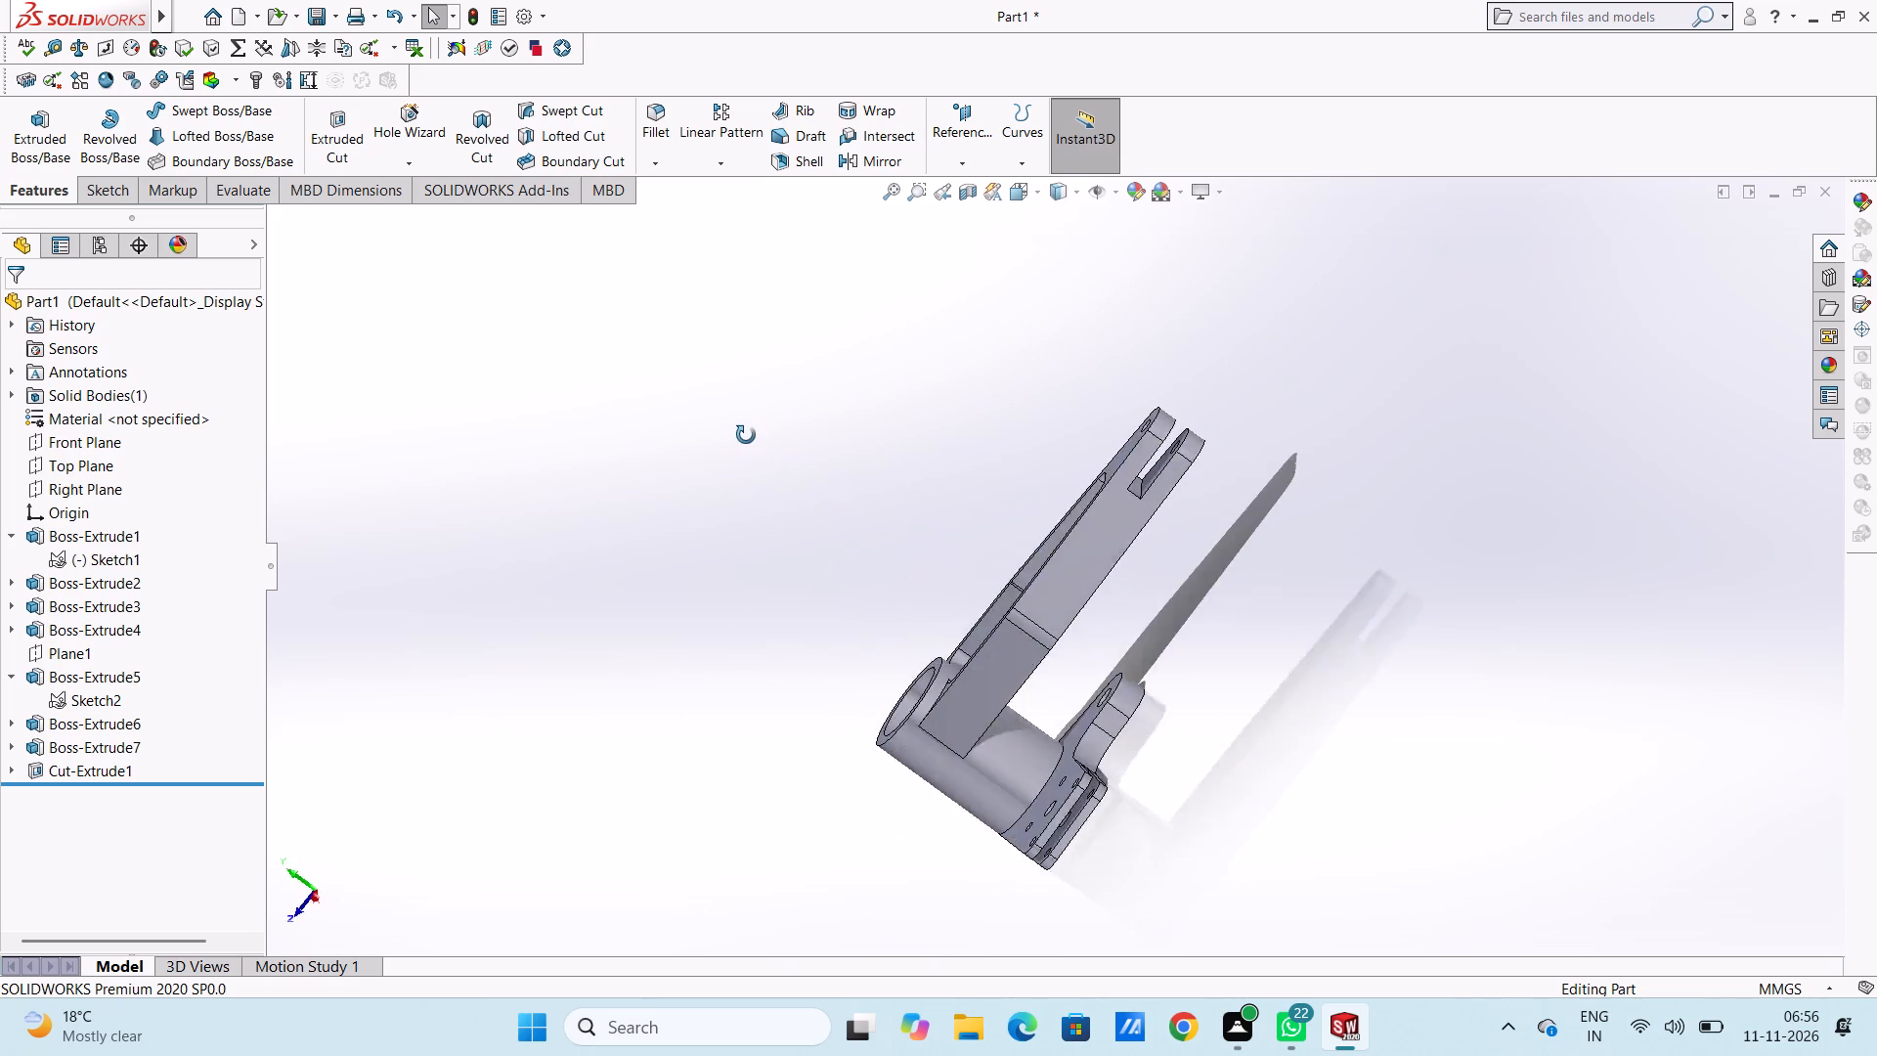
{"action": "middle_click_drag", "start_coordinate": [746, 435], "coordinate": [831, 465]}
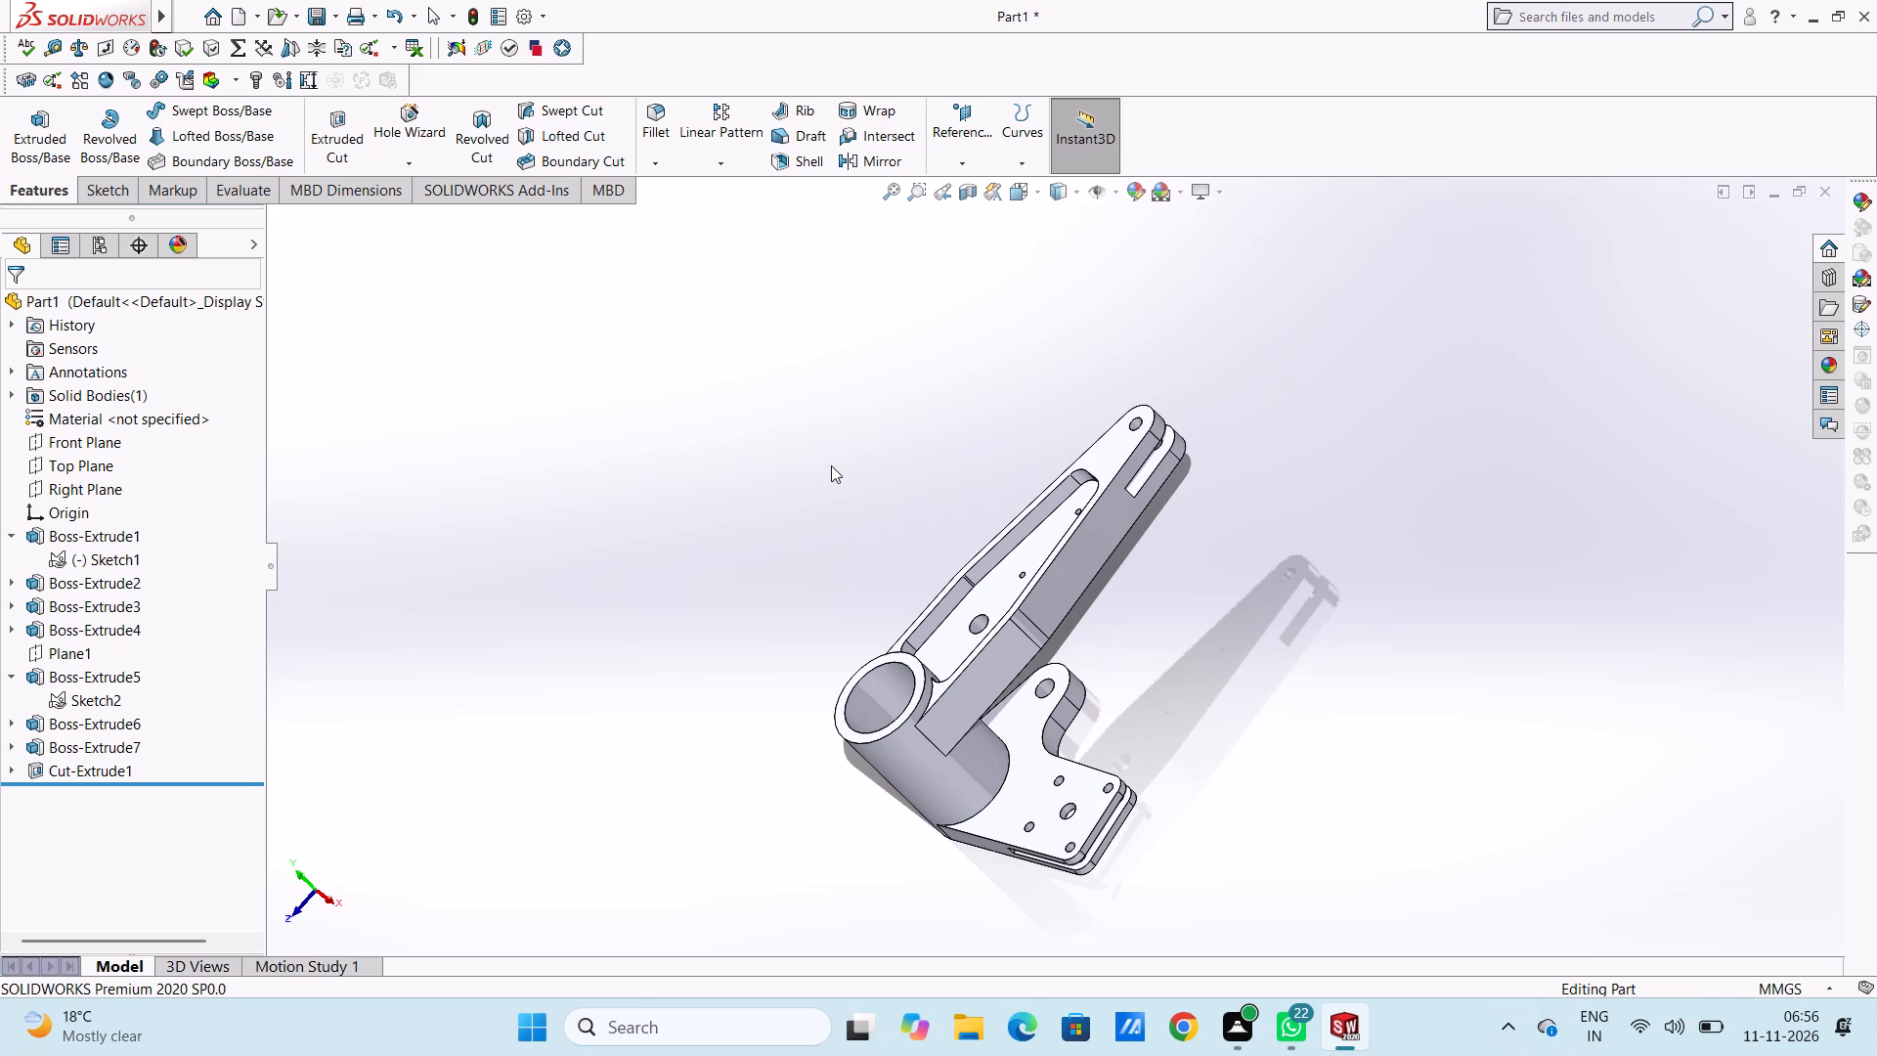
{"action": "middle_click_drag", "start_coordinate": [843, 596], "coordinate": [674, 542]}
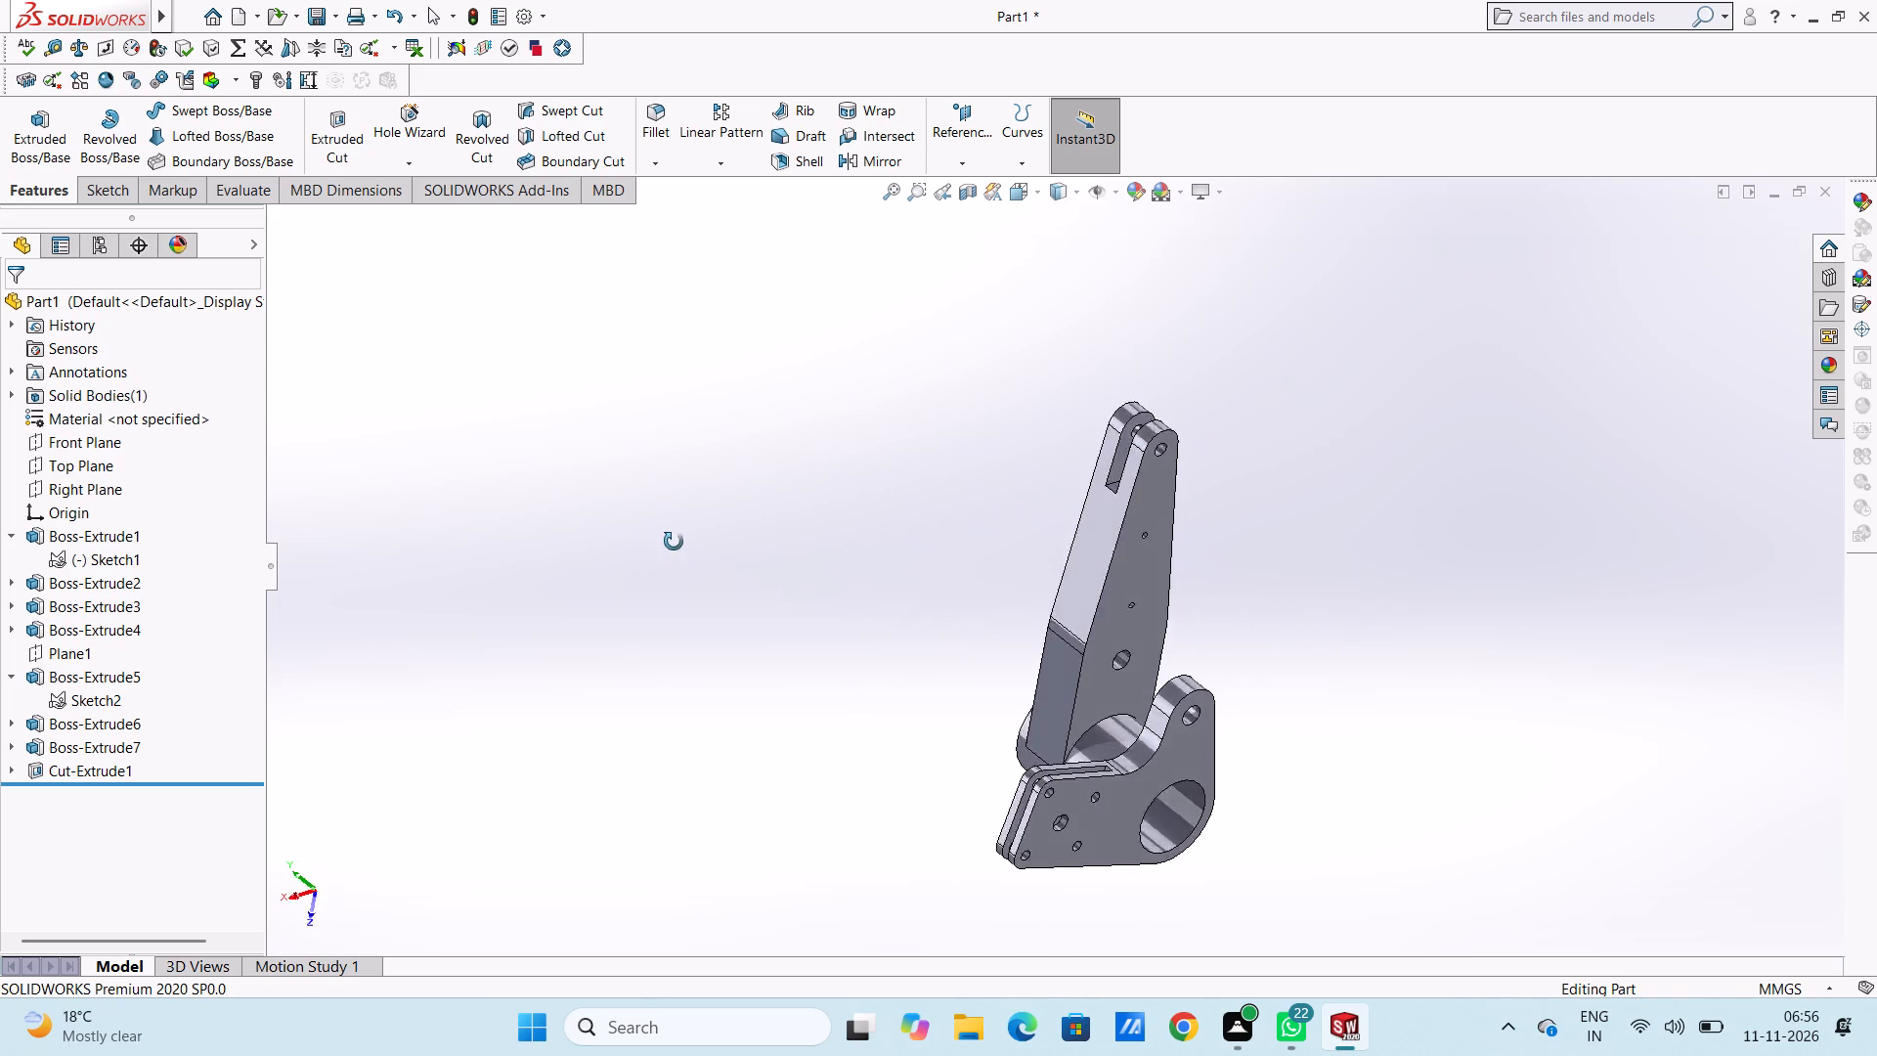
{"action": "middle_click_drag", "start_coordinate": [674, 542], "coordinate": [890, 660]}
{"action": "middle_click_drag", "start_coordinate": [825, 579], "coordinate": [842, 589]}
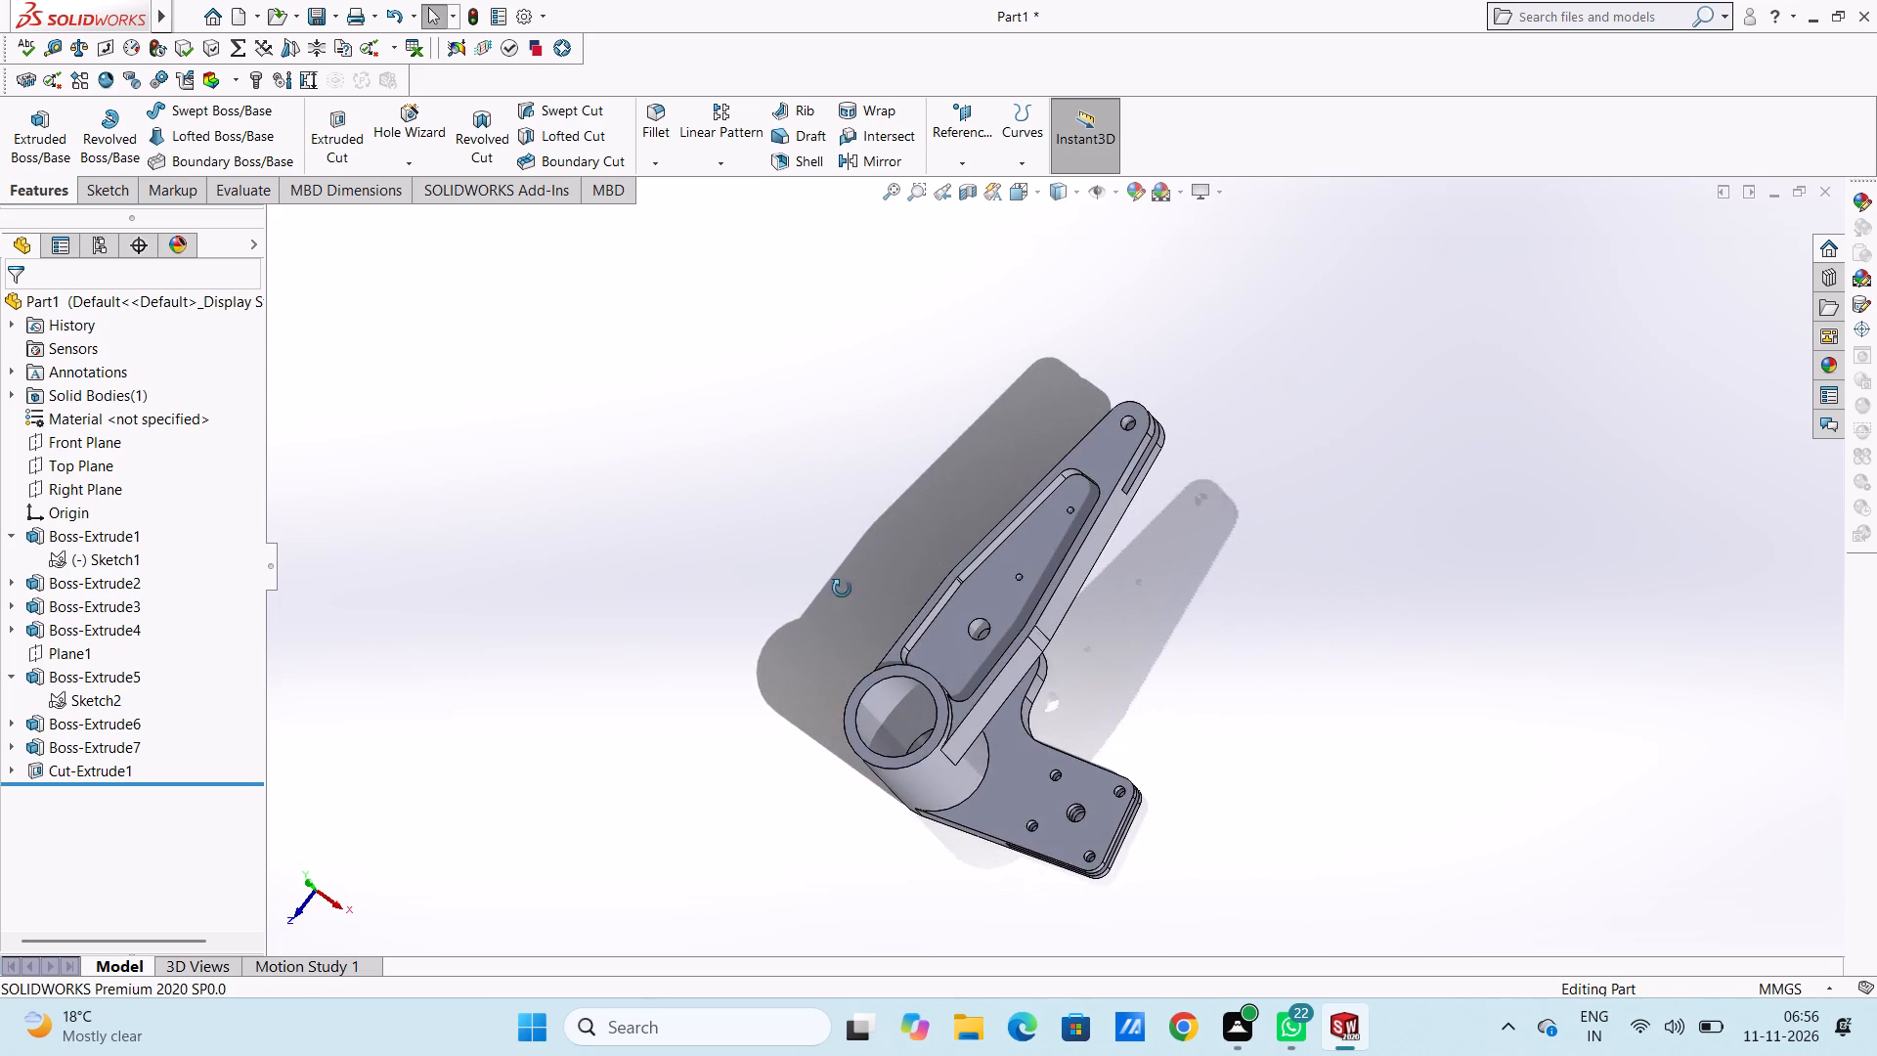
{"action": "middle_click_drag", "start_coordinate": [842, 589], "coordinate": [858, 612]}
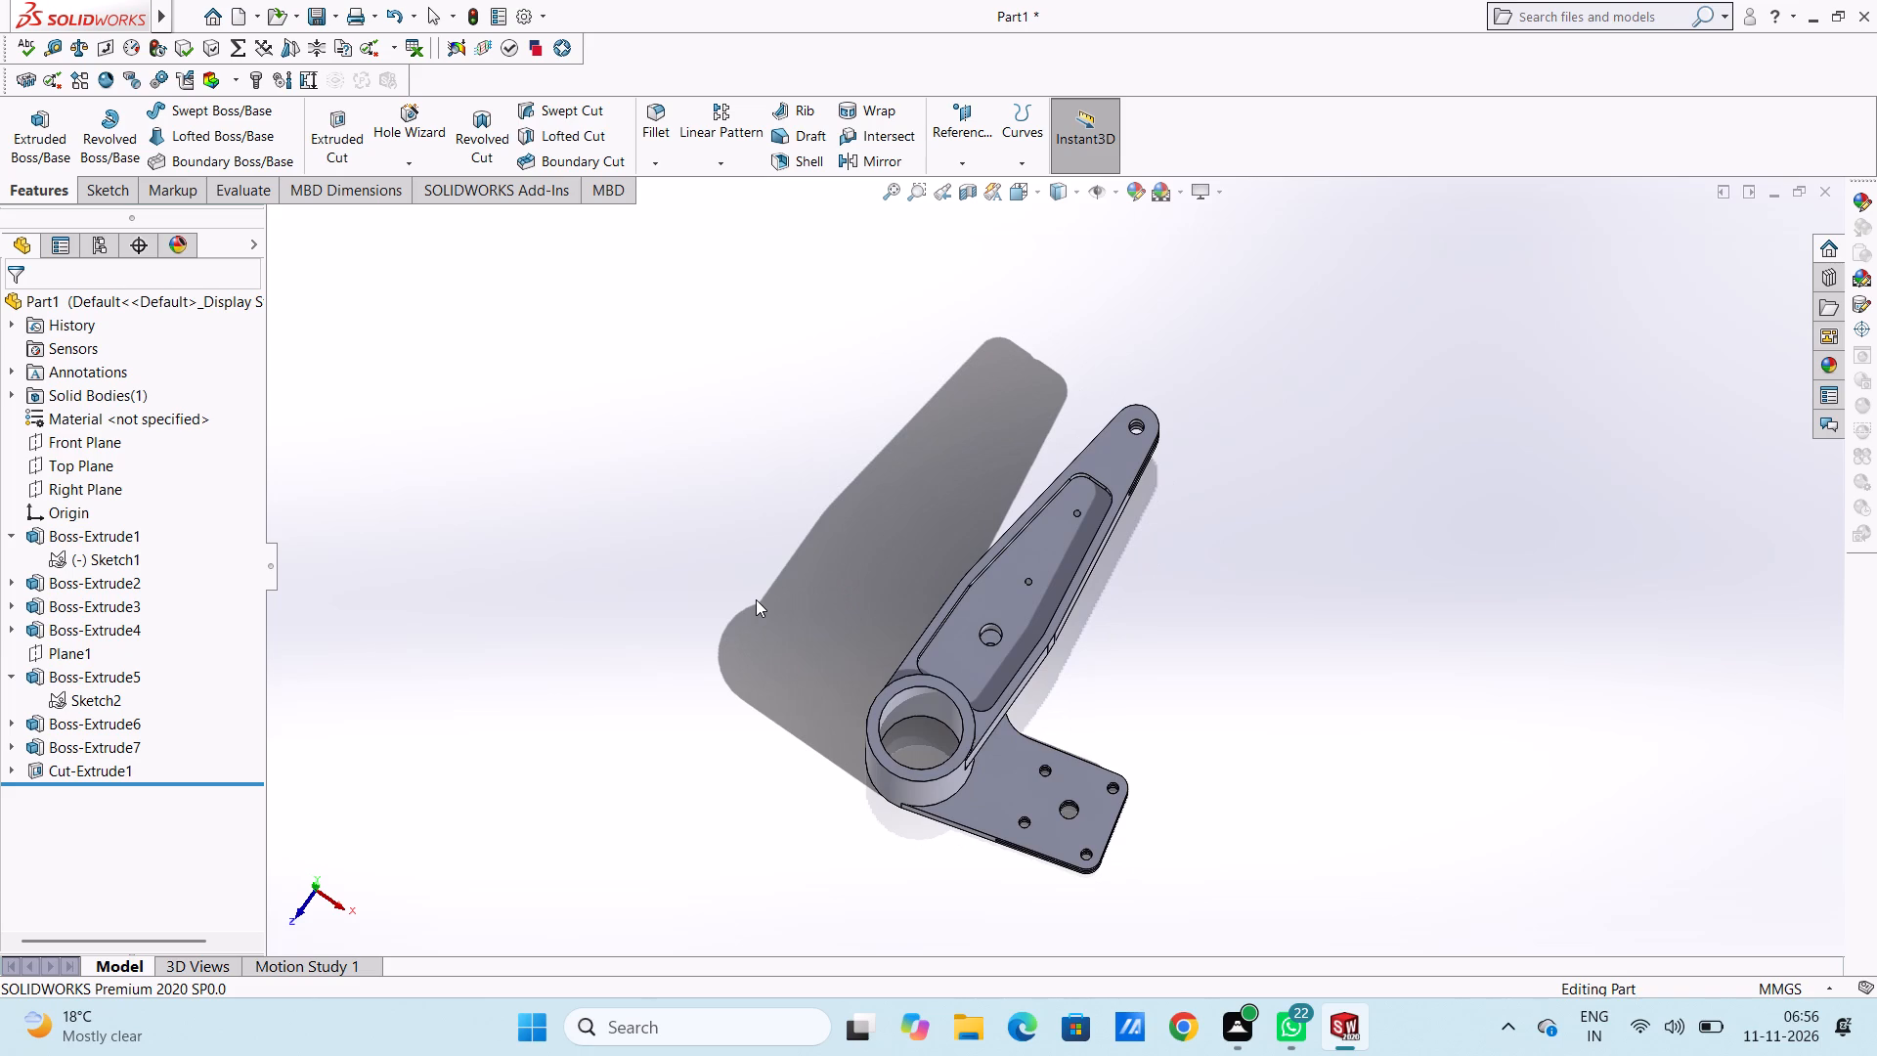
{"action": "key", "text": "ctrl+5"}
{"action": "key", "text": "ctrl+6"}
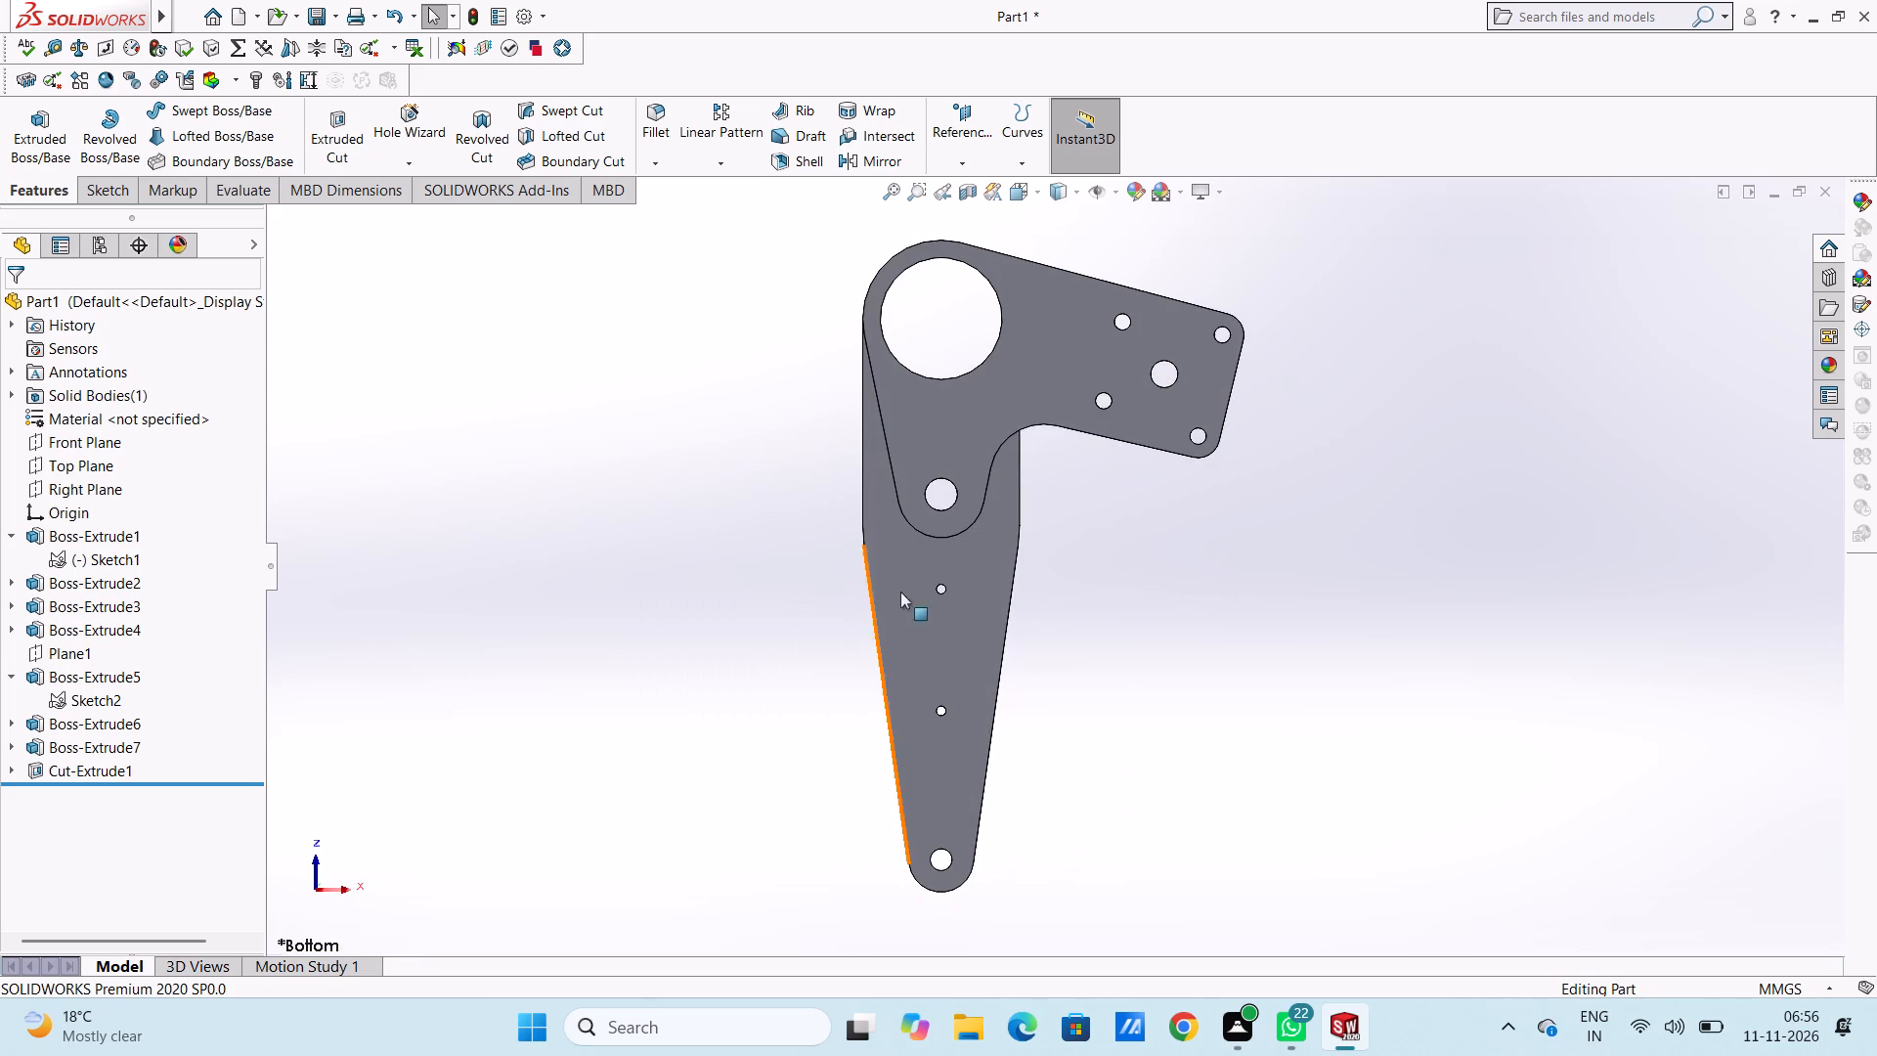
Start a new sketch on the tapered arm's flat underside face, opposite the recessed pocket.
{"action": "left_click", "coordinate": [983, 629]}
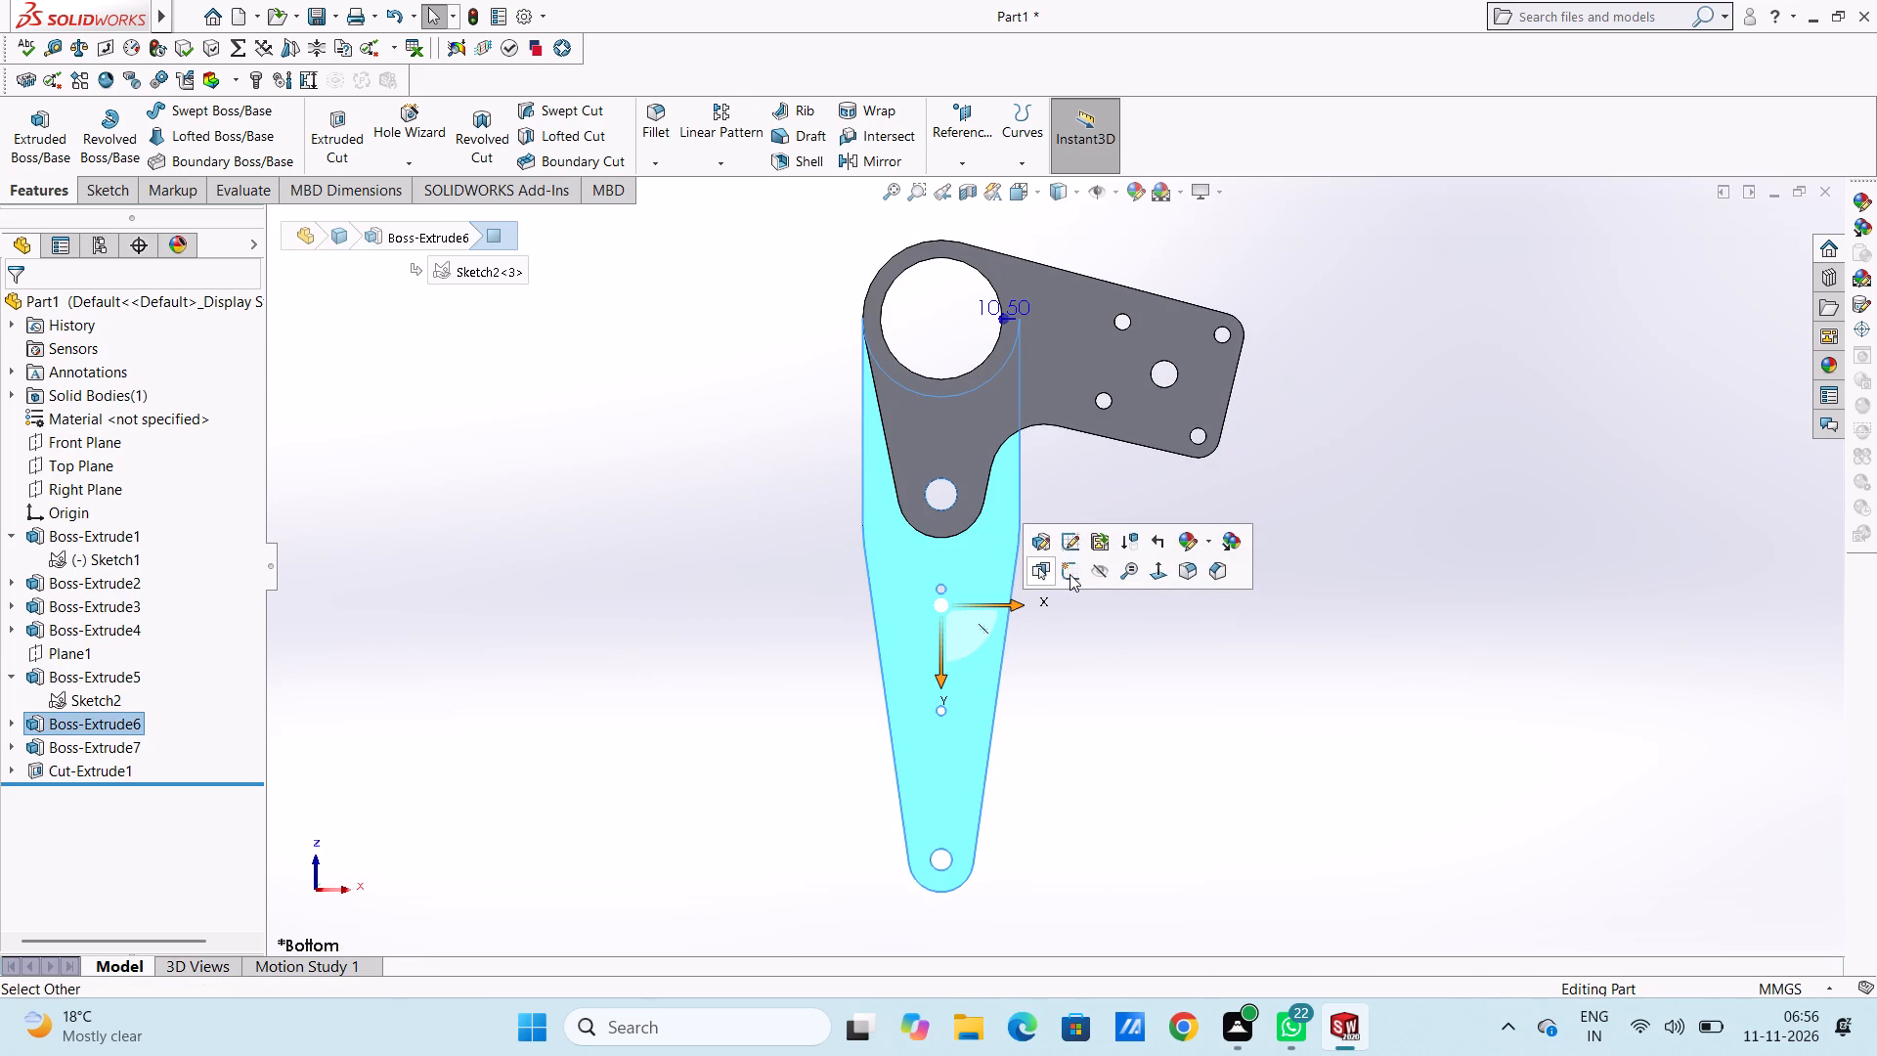
{"action": "left_click", "coordinate": [1069, 574]}
{"action": "left_click", "coordinate": [1088, 638]}
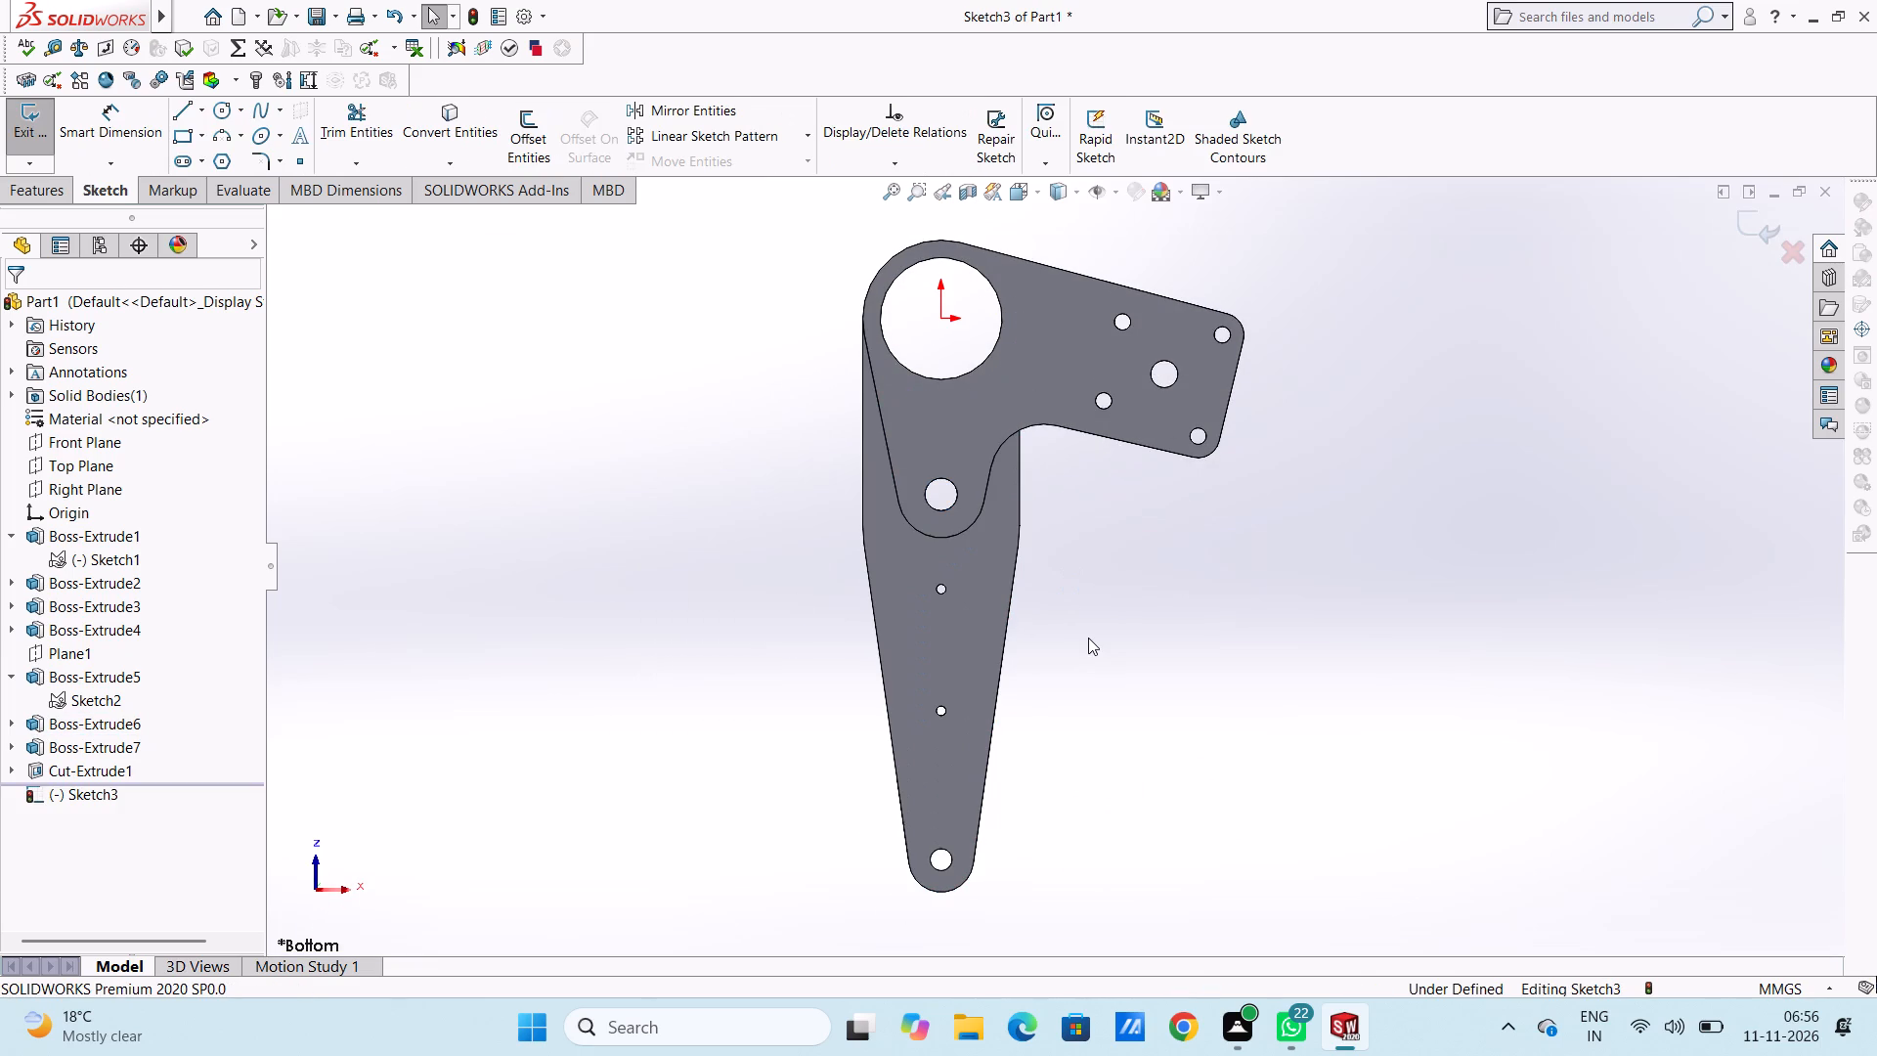
From the top view, sketch a horizontal line about 10.4 mm long over the straight edge at the pocket's narrow end.
{"action": "key", "text": "ctrl+5"}
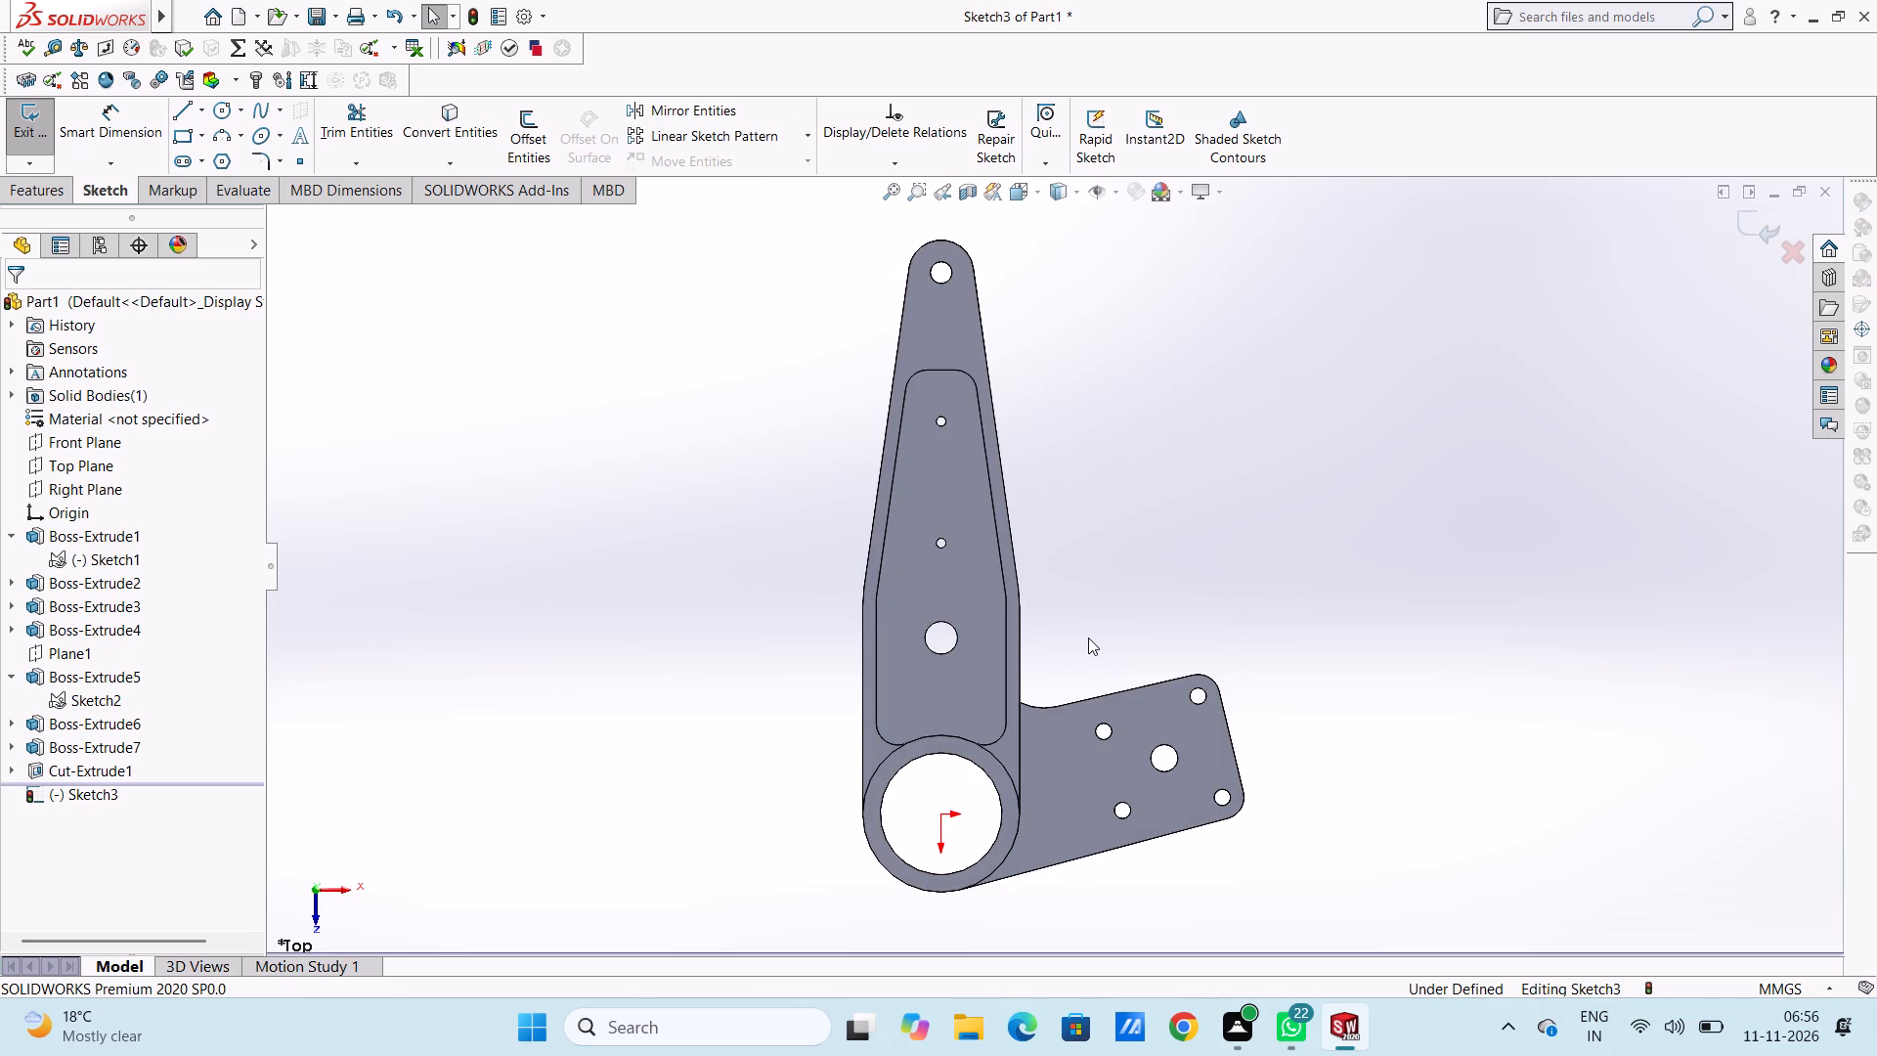
{"action": "scroll", "coordinate": [1029, 349], "scroll_direction": "up", "scroll_amount": 1}
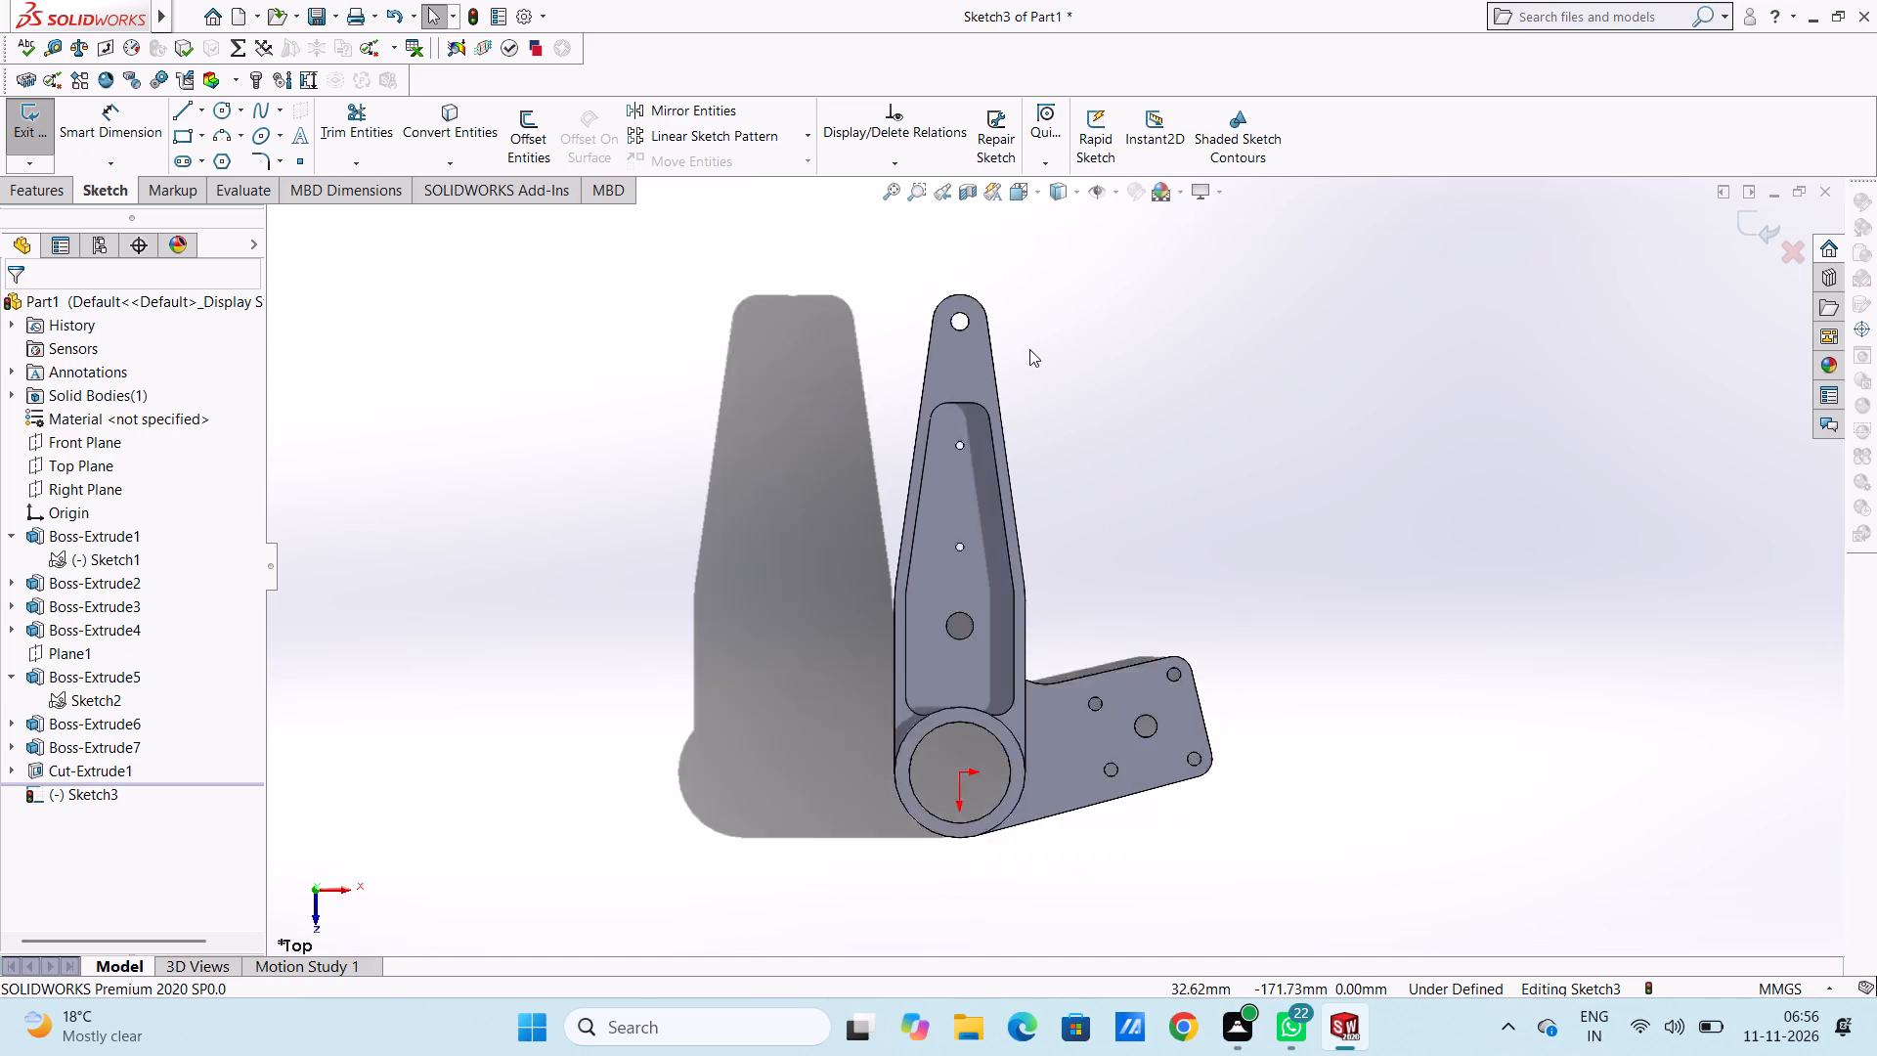
{"action": "scroll", "coordinate": [1029, 349], "scroll_direction": "up", "scroll_amount": 2}
{"action": "scroll", "coordinate": [1039, 528], "scroll_direction": "down", "scroll_amount": 3}
{"action": "scroll", "coordinate": [1037, 377], "scroll_direction": "down", "scroll_amount": 1}
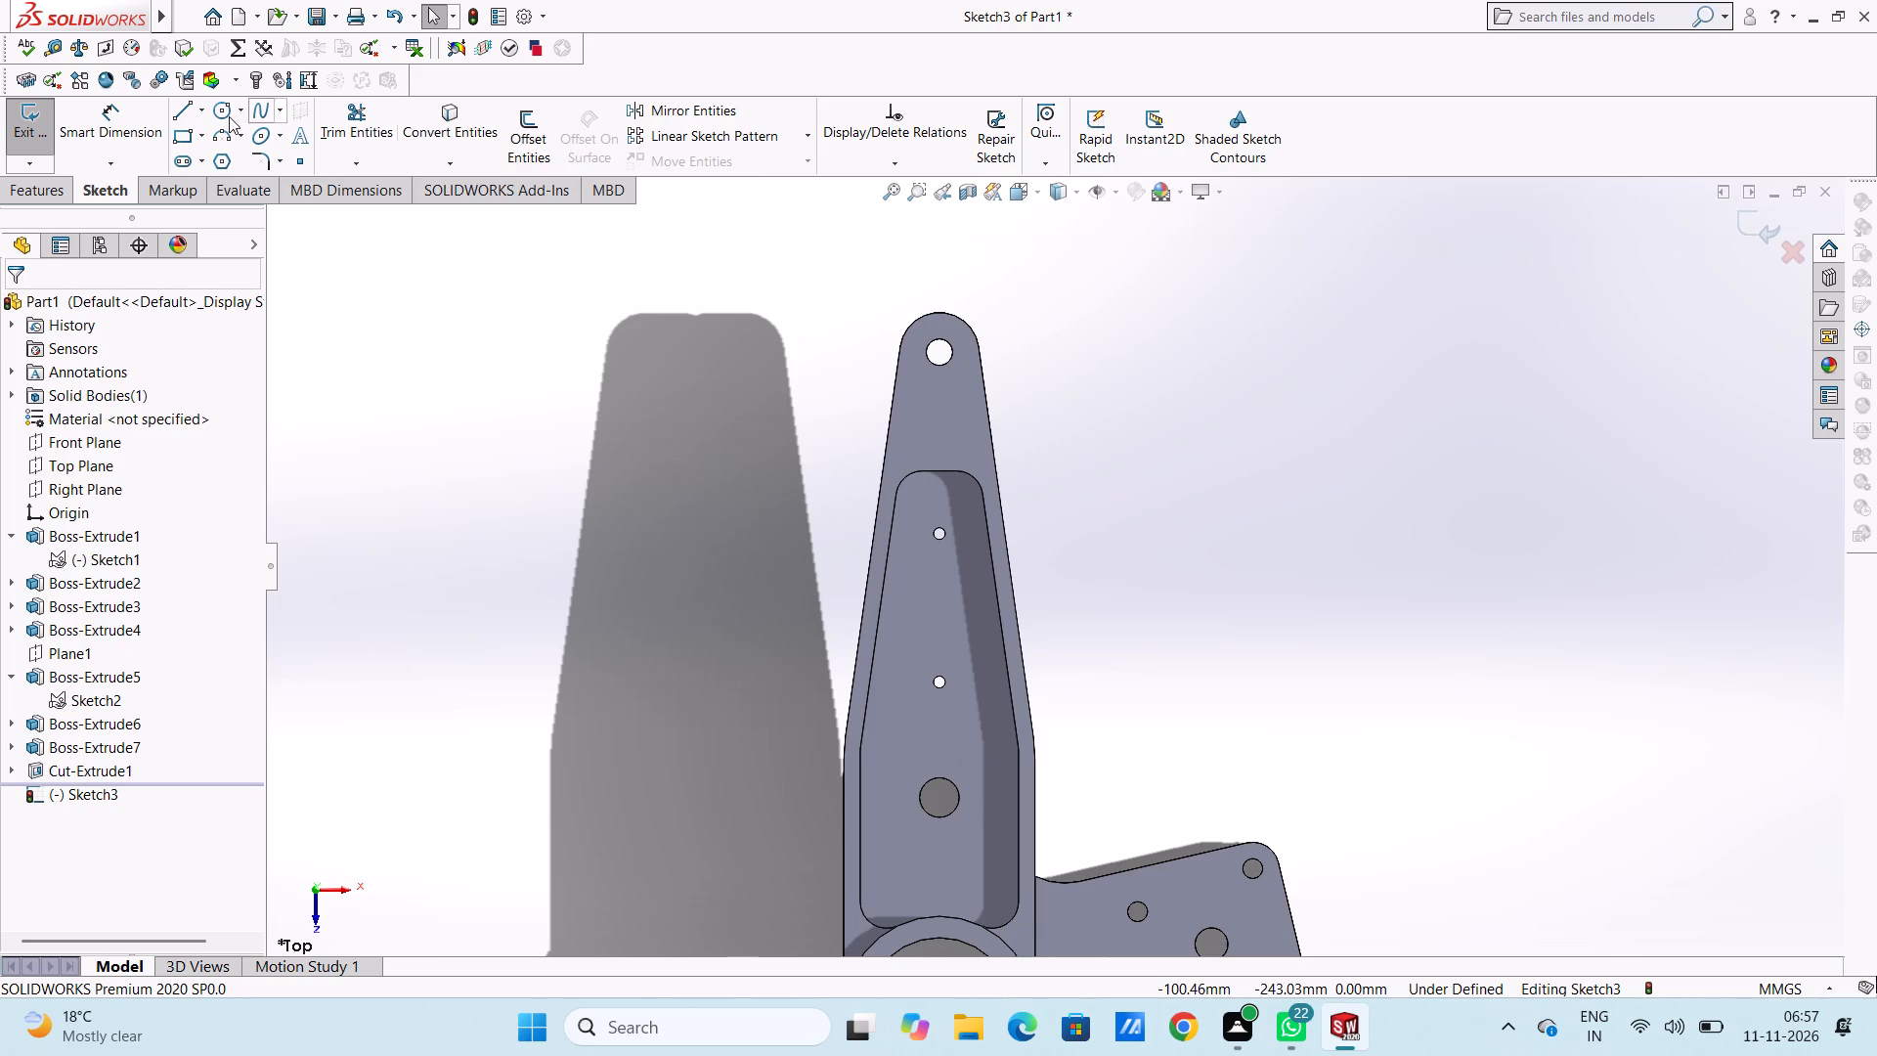
{"action": "left_click", "coordinate": [183, 112]}
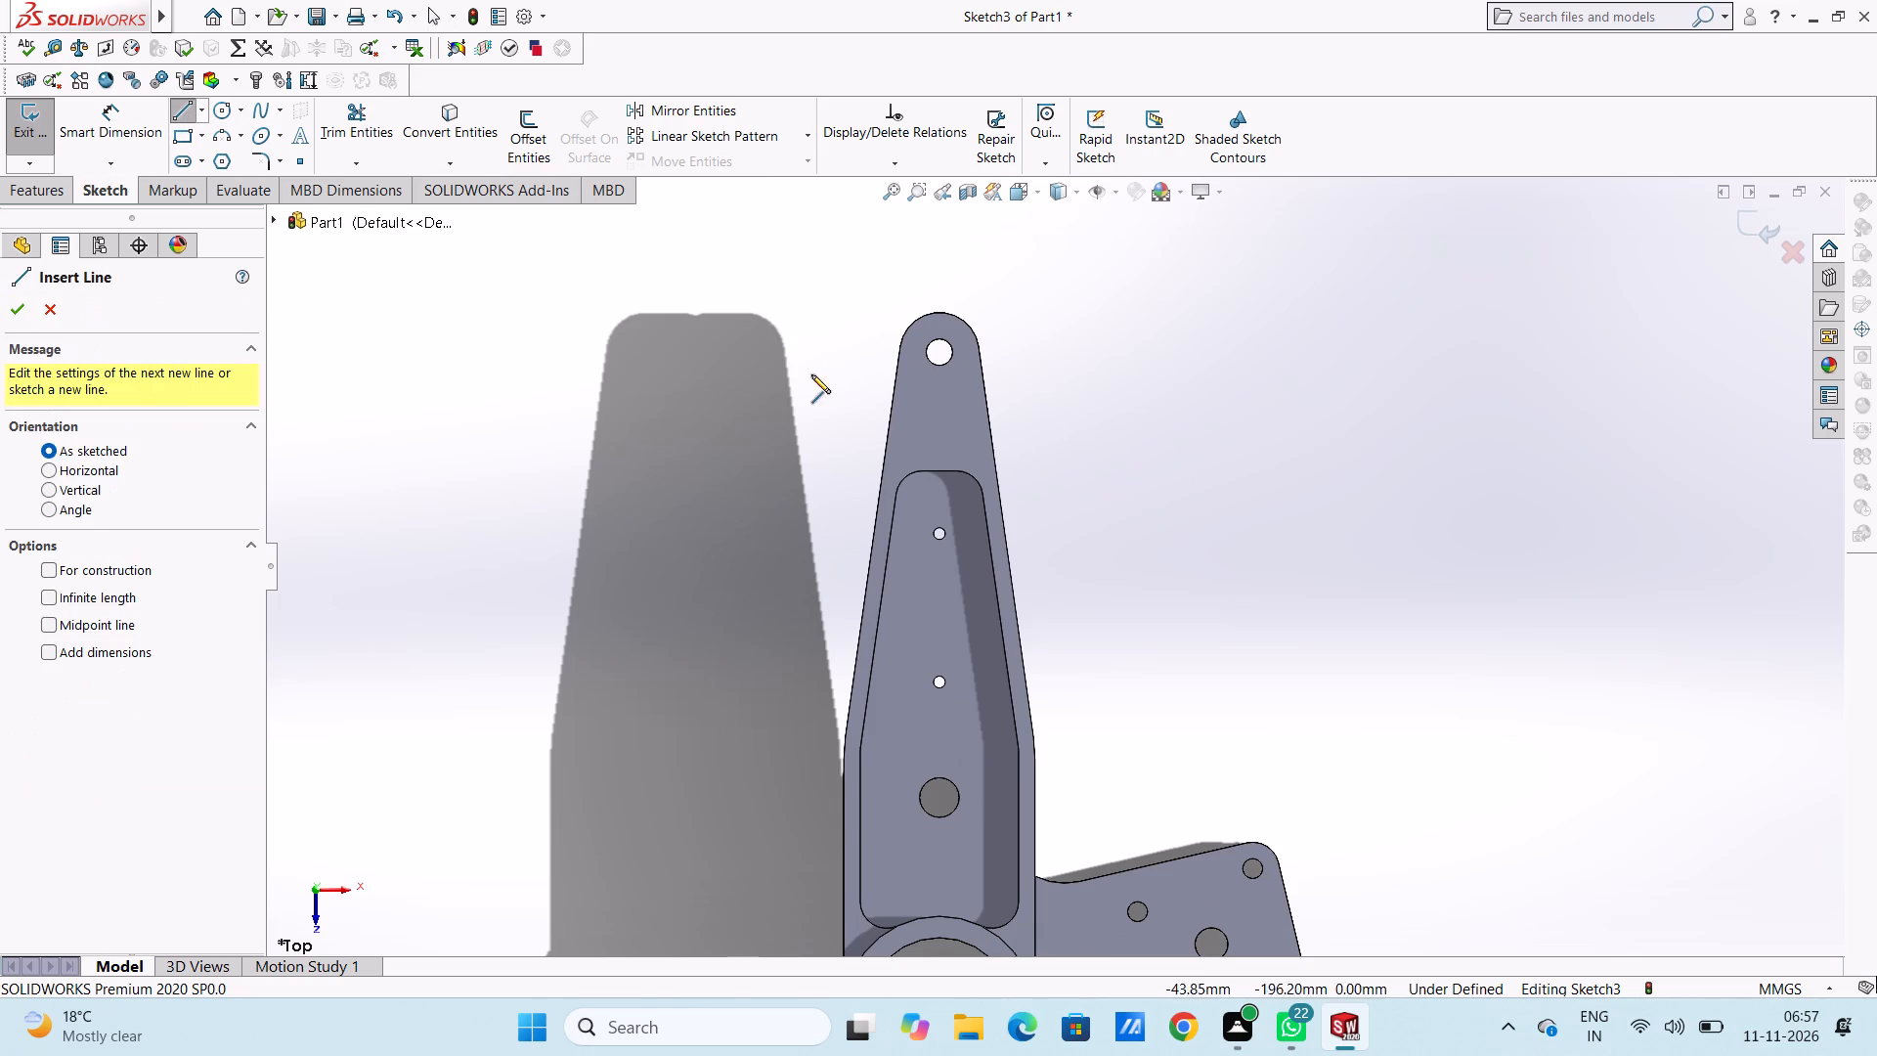
{"action": "scroll", "coordinate": [963, 544], "scroll_direction": "down", "scroll_amount": 5}
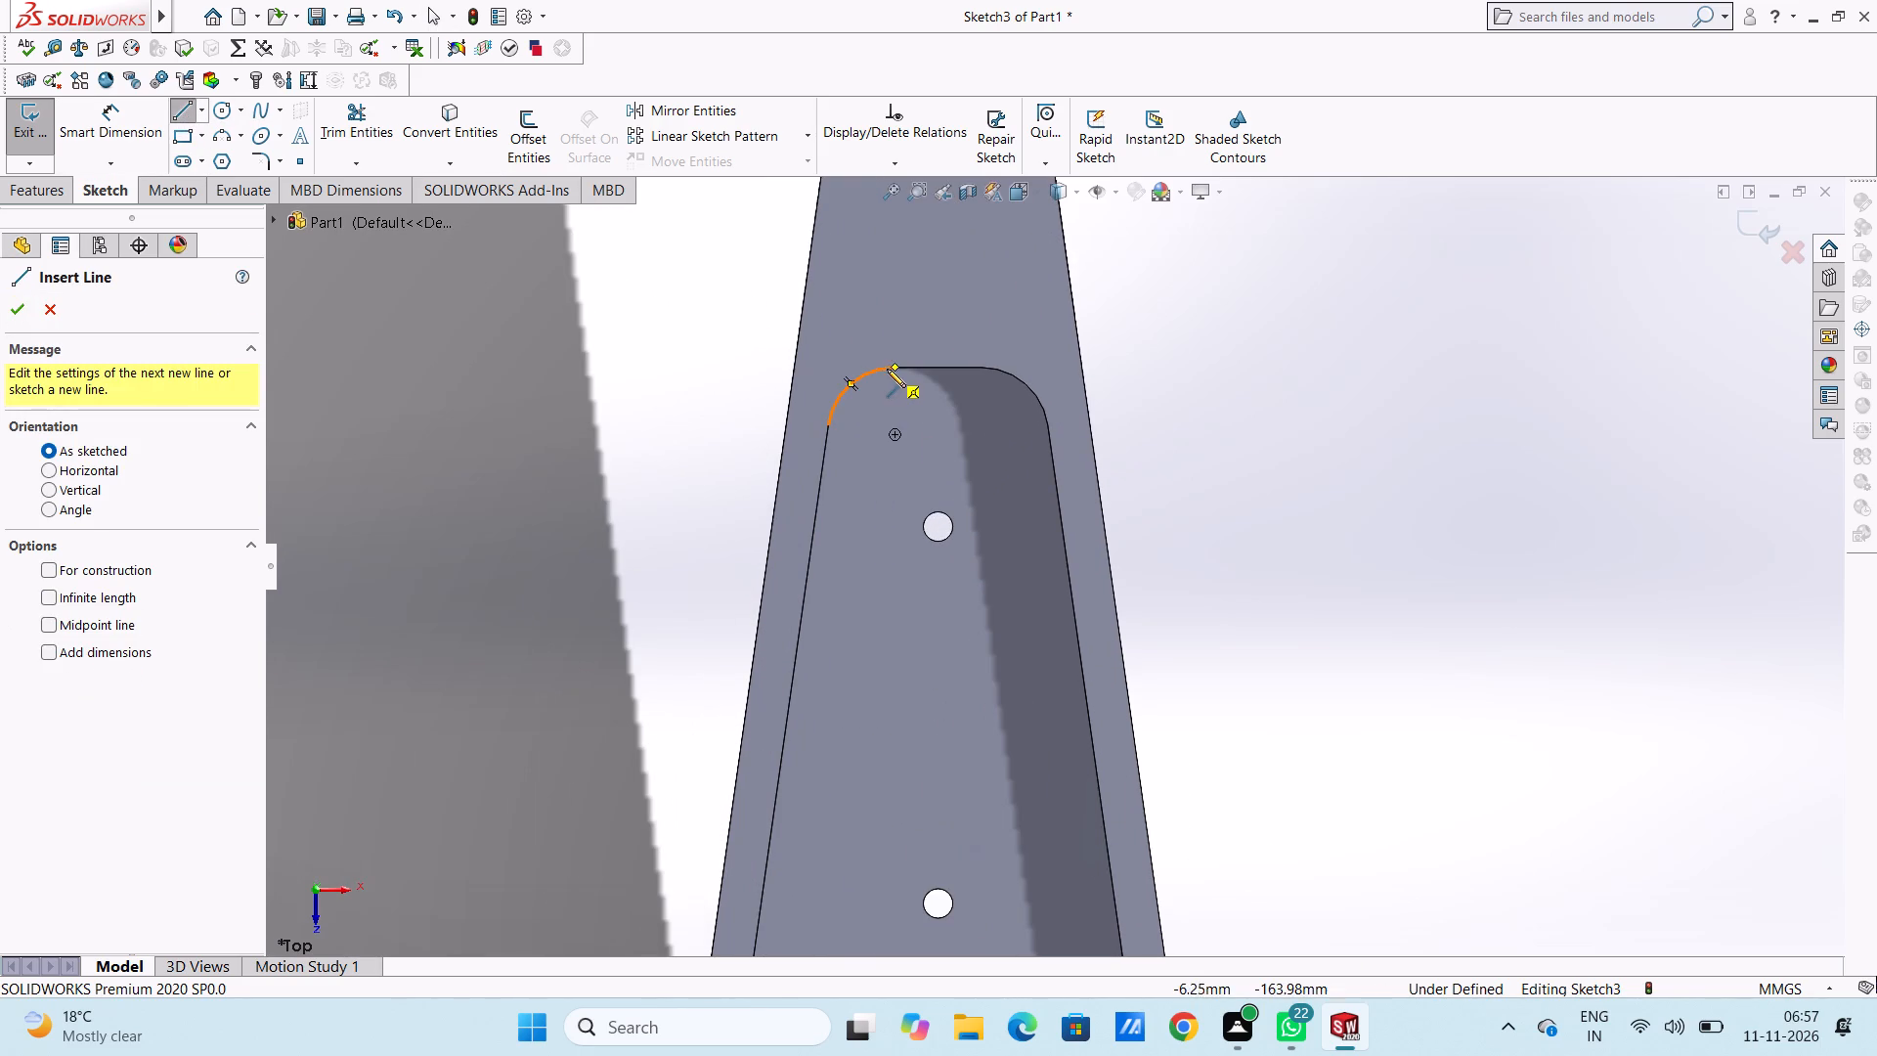
{"action": "left_click", "coordinate": [894, 364]}
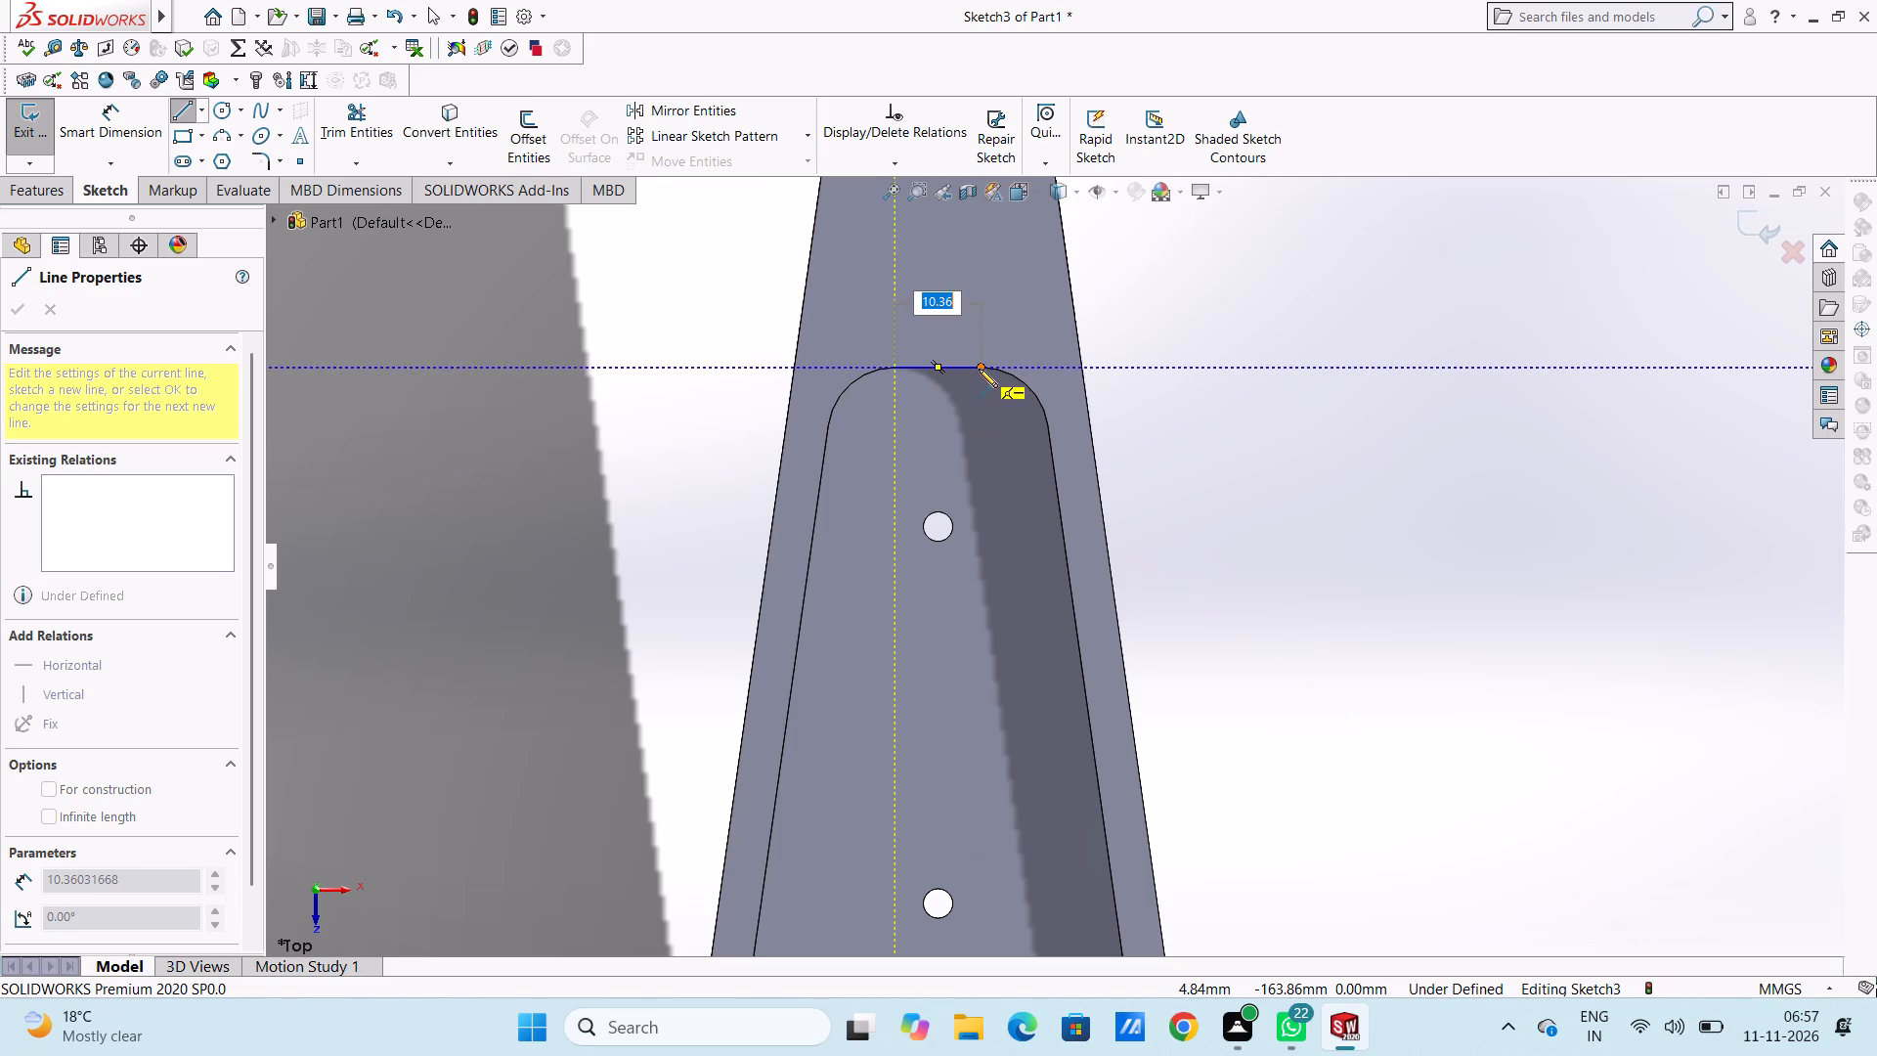
{"action": "left_click", "coordinate": [979, 369]}
{"action": "right_click", "coordinate": [1311, 289]}
{"action": "double_click", "coordinate": [1335, 305]}
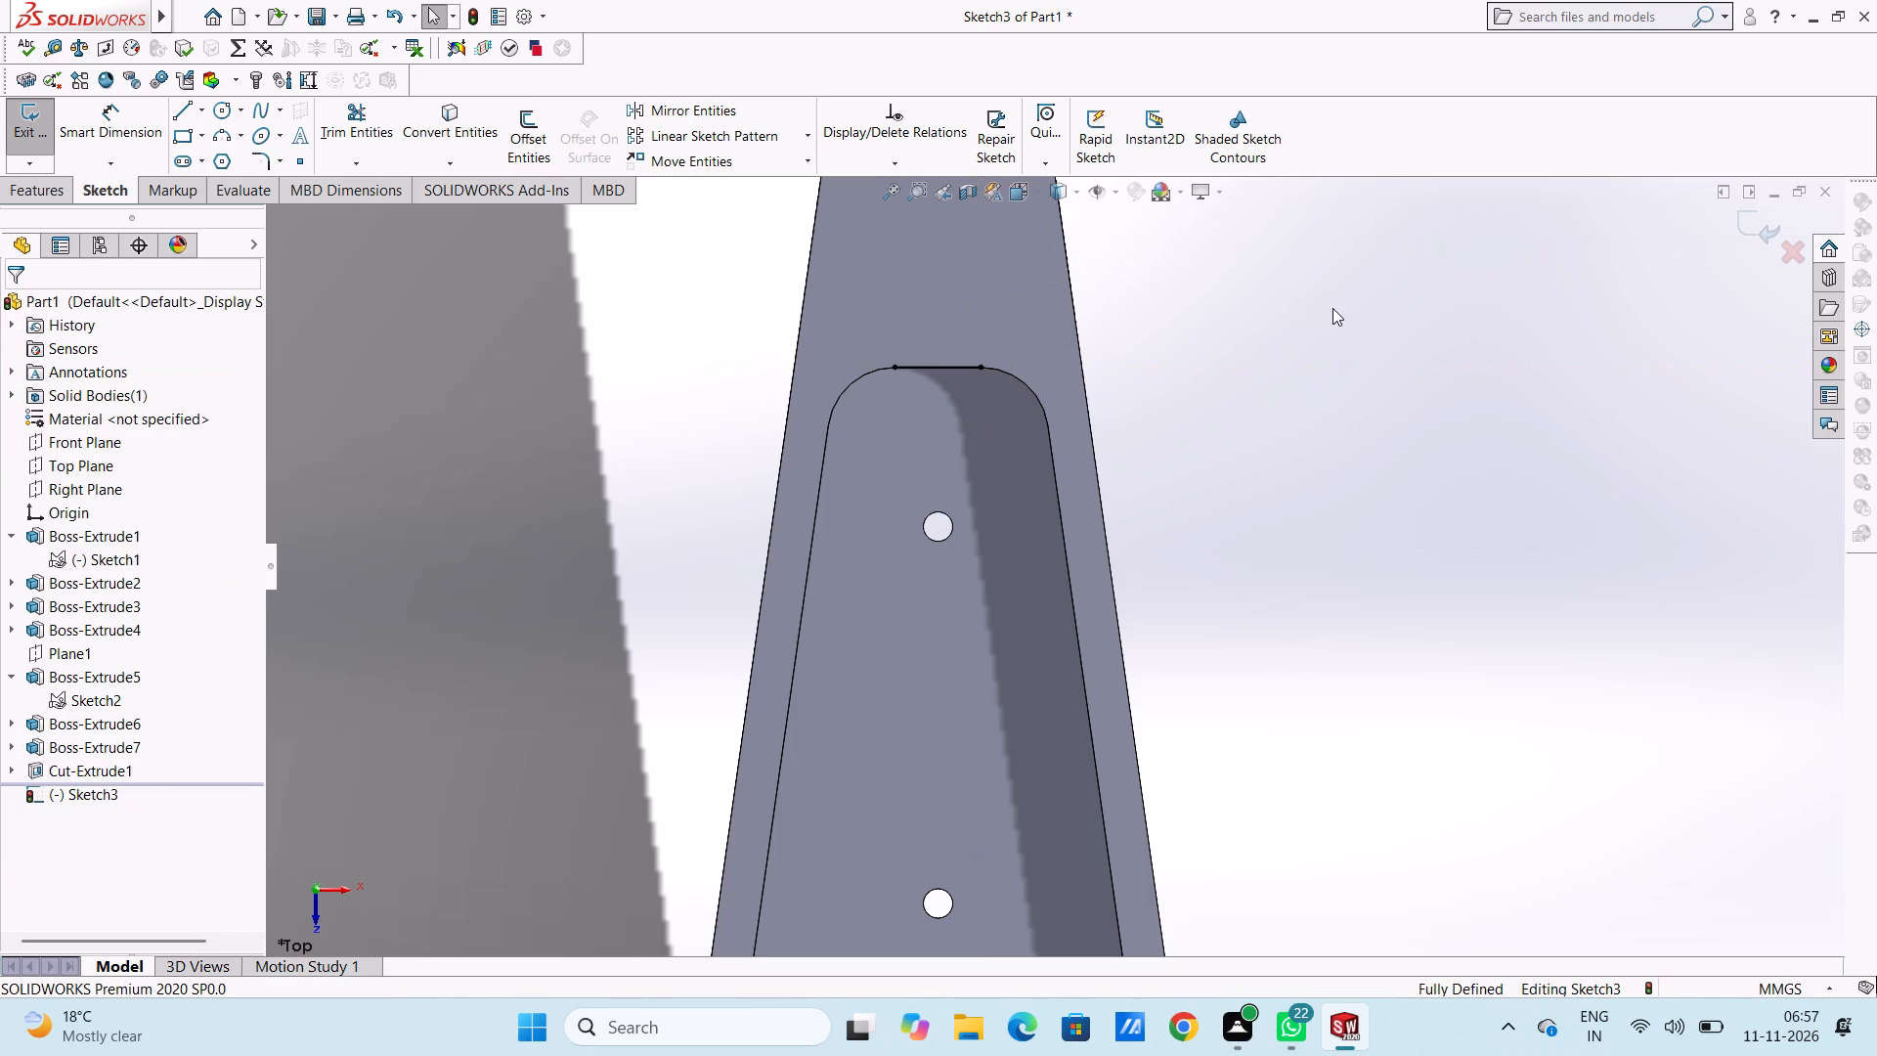
Trace the two rounded corners at the pocket's narrow end with 3-point arcs of 8 mm radius, joined to the short line.
{"action": "scroll", "coordinate": [1171, 479], "scroll_direction": "up", "scroll_amount": 2}
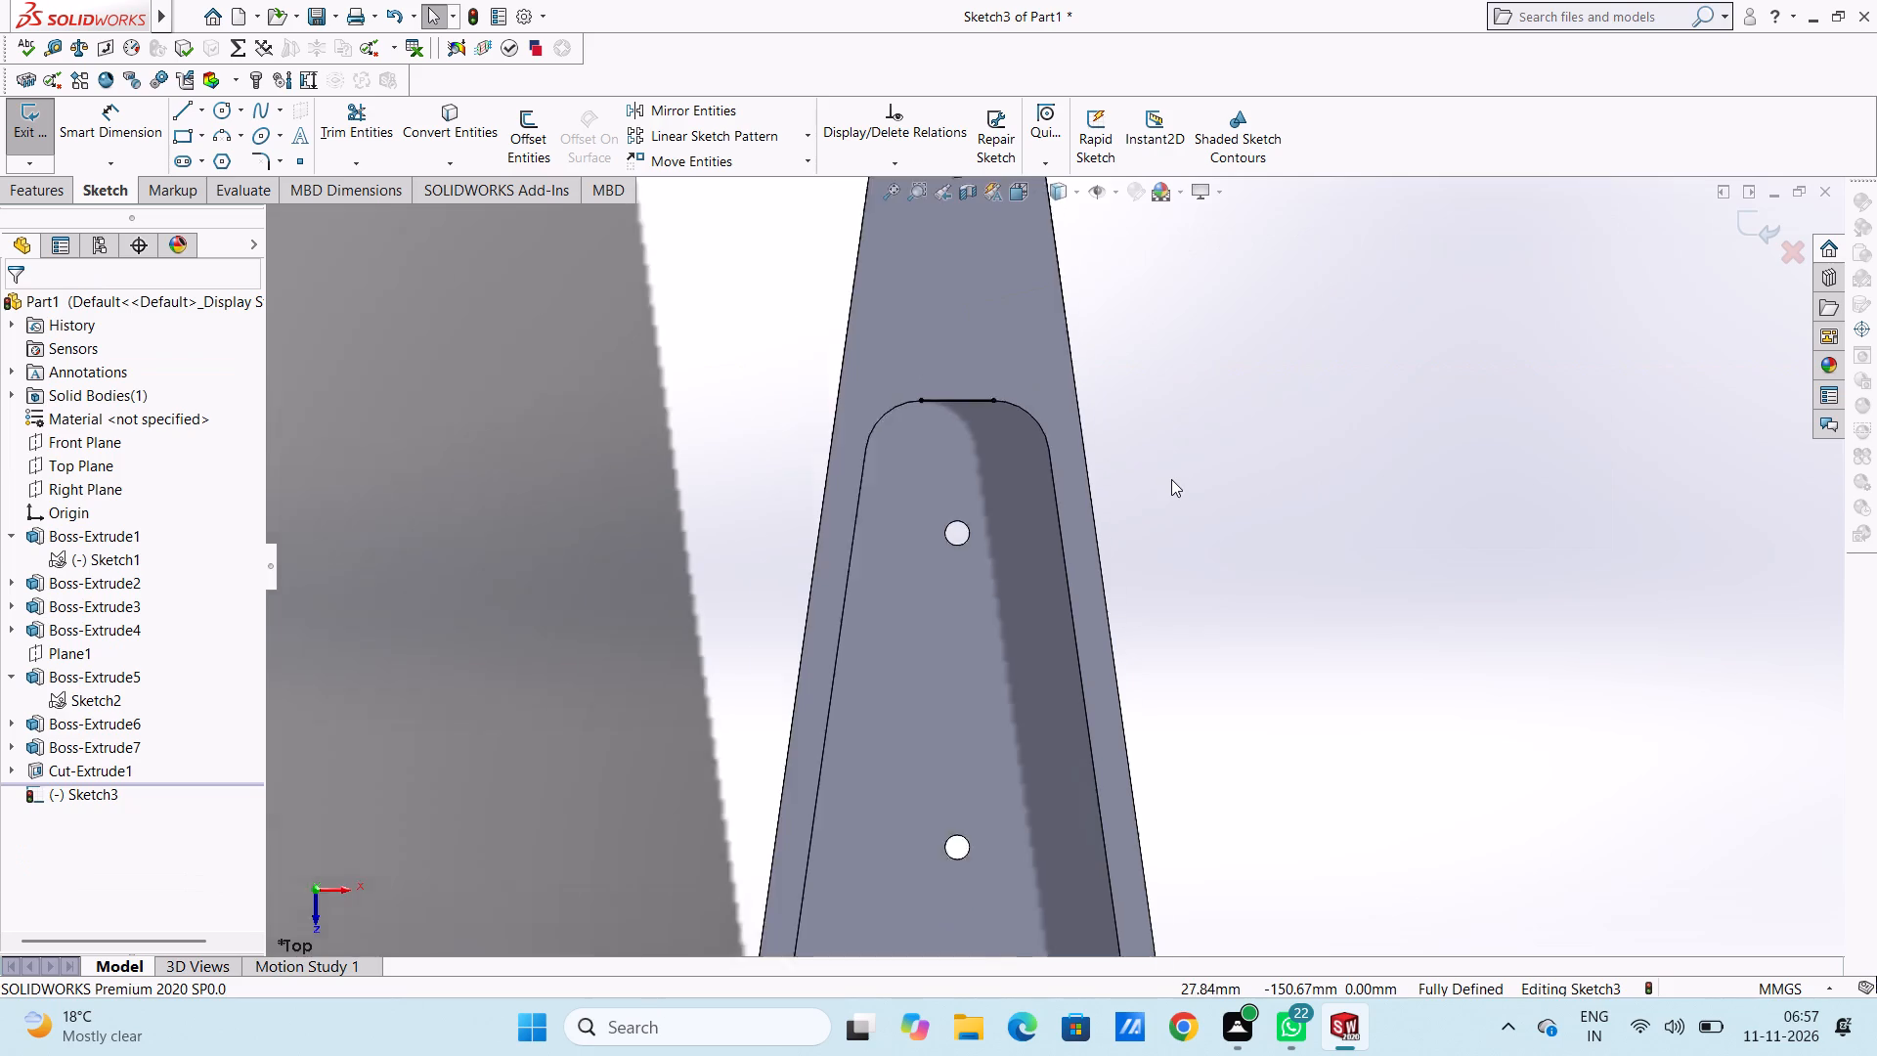
{"action": "scroll", "coordinate": [1171, 479], "scroll_direction": "up", "scroll_amount": 3}
{"action": "scroll", "coordinate": [1161, 692], "scroll_direction": "down", "scroll_amount": 1}
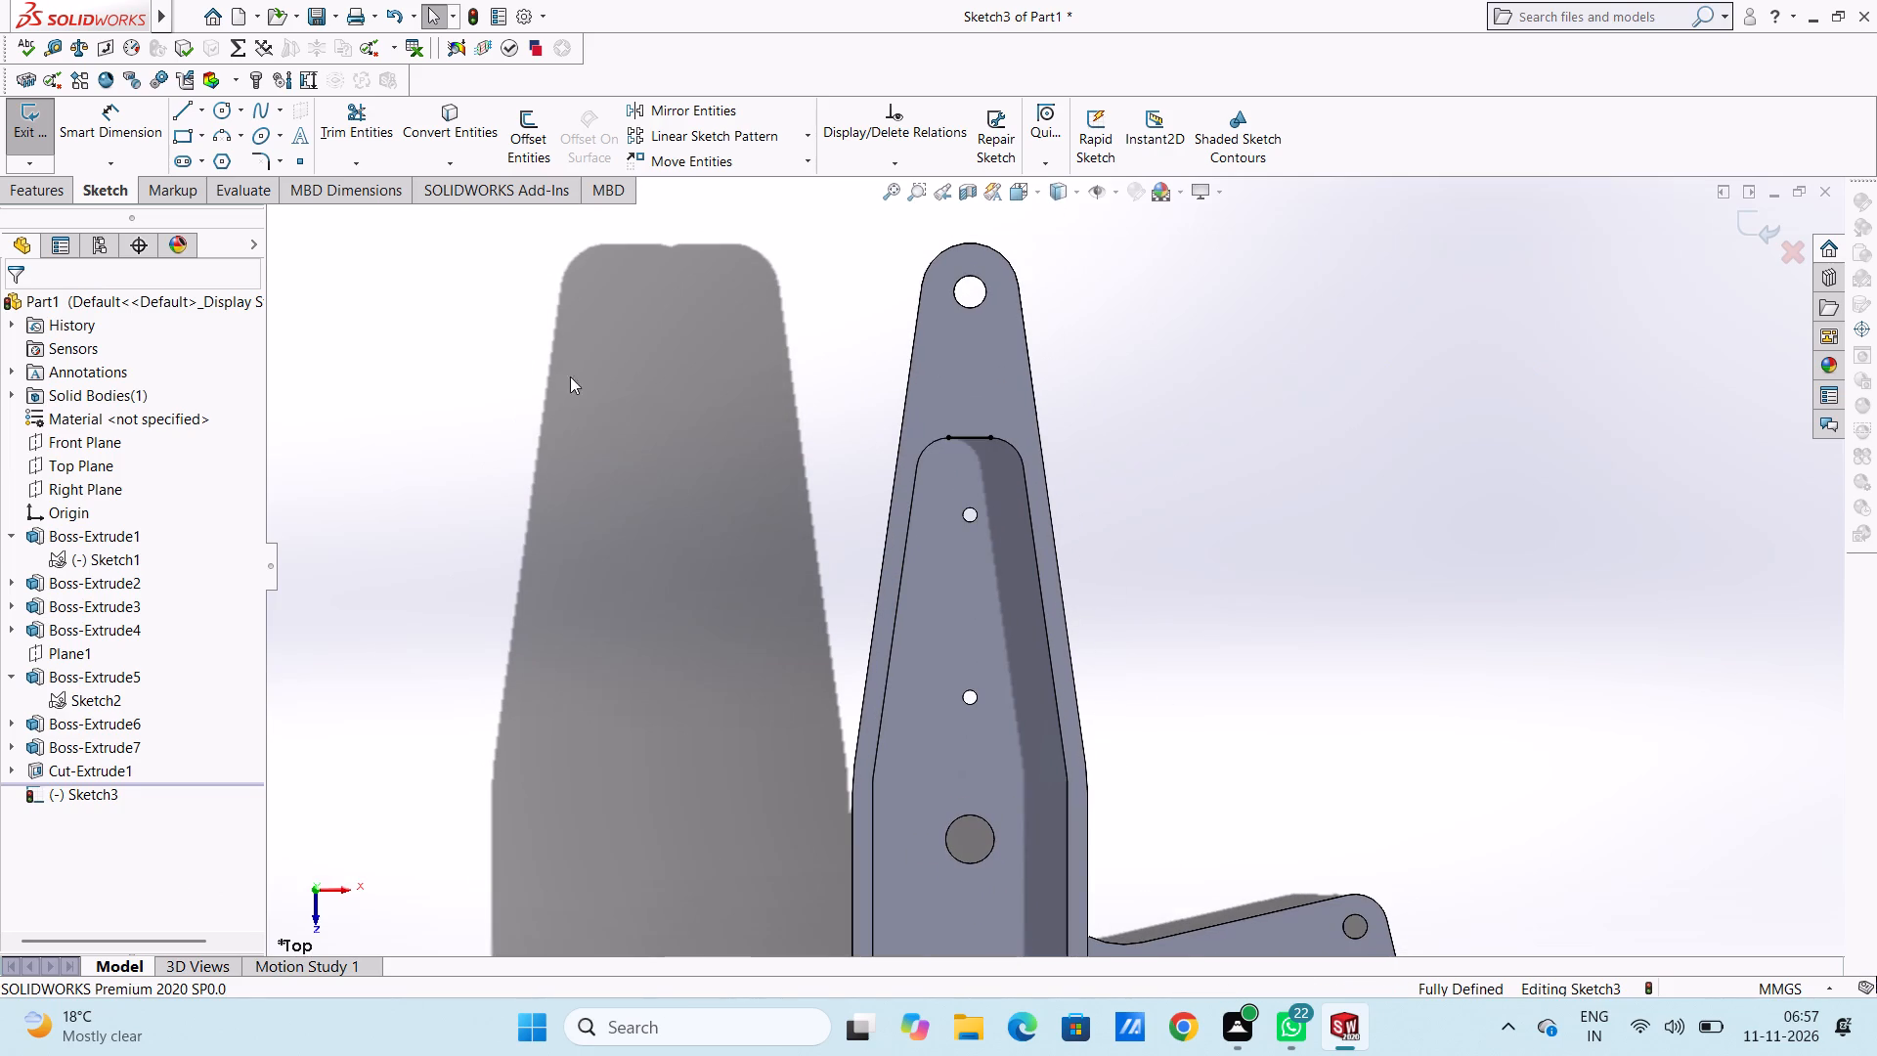
{"action": "left_click", "coordinate": [222, 138]}
{"action": "scroll", "coordinate": [888, 480], "scroll_direction": "down", "scroll_amount": 2}
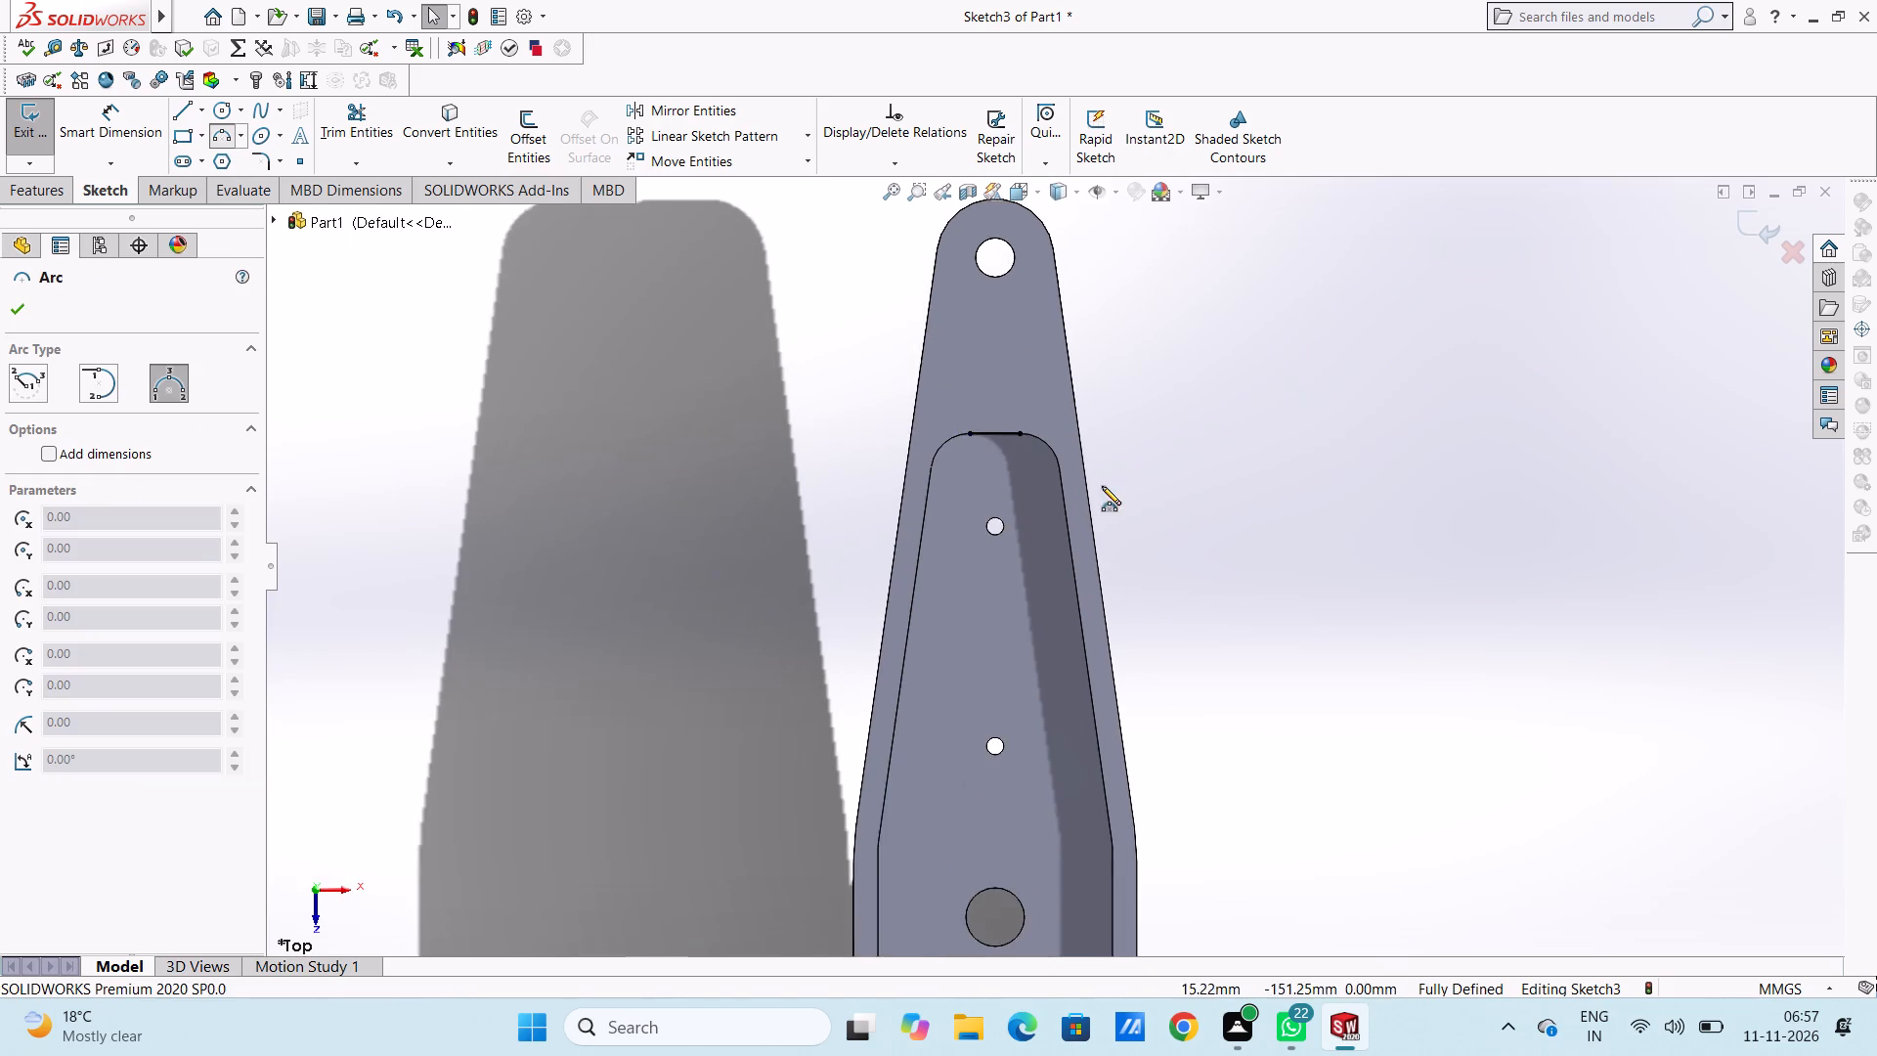
{"action": "scroll", "coordinate": [1102, 486], "scroll_direction": "down", "scroll_amount": 2}
{"action": "left_click", "coordinate": [865, 409]}
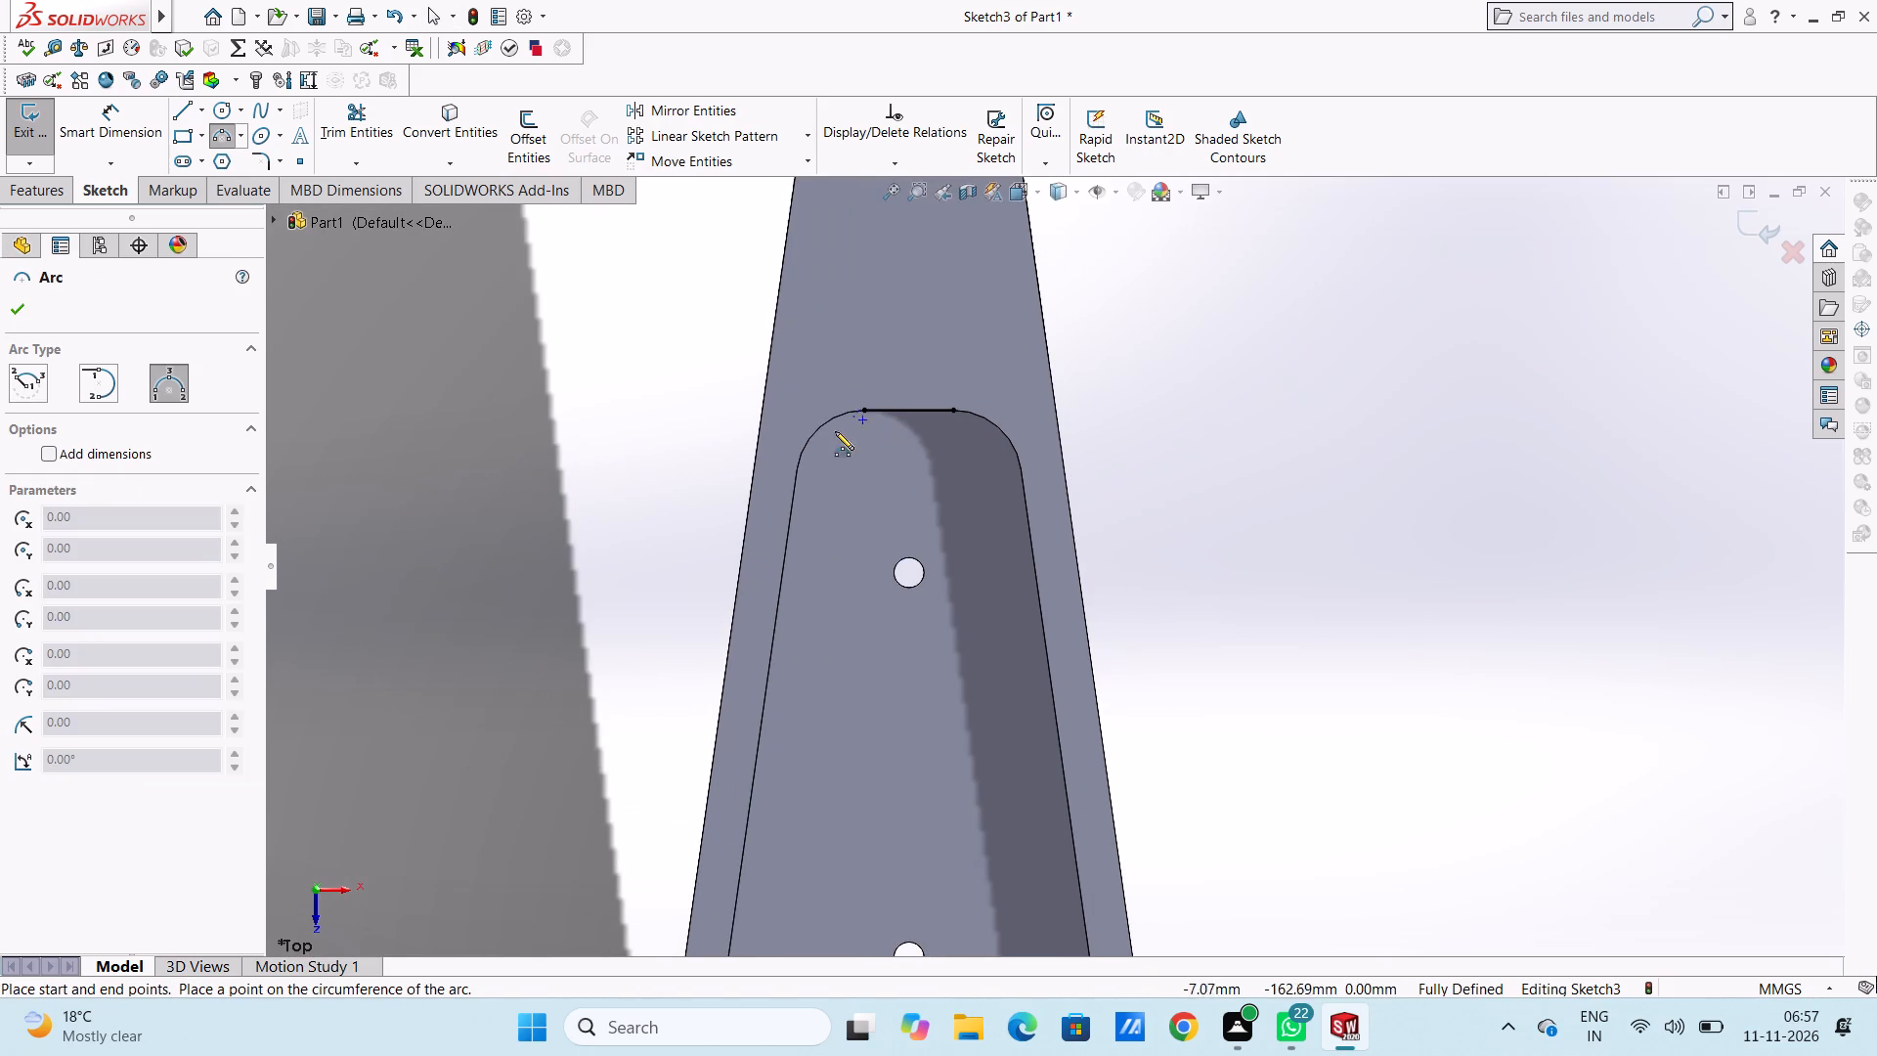
{"action": "left_click", "coordinate": [797, 468]}
{"action": "left_click", "coordinate": [817, 433]}
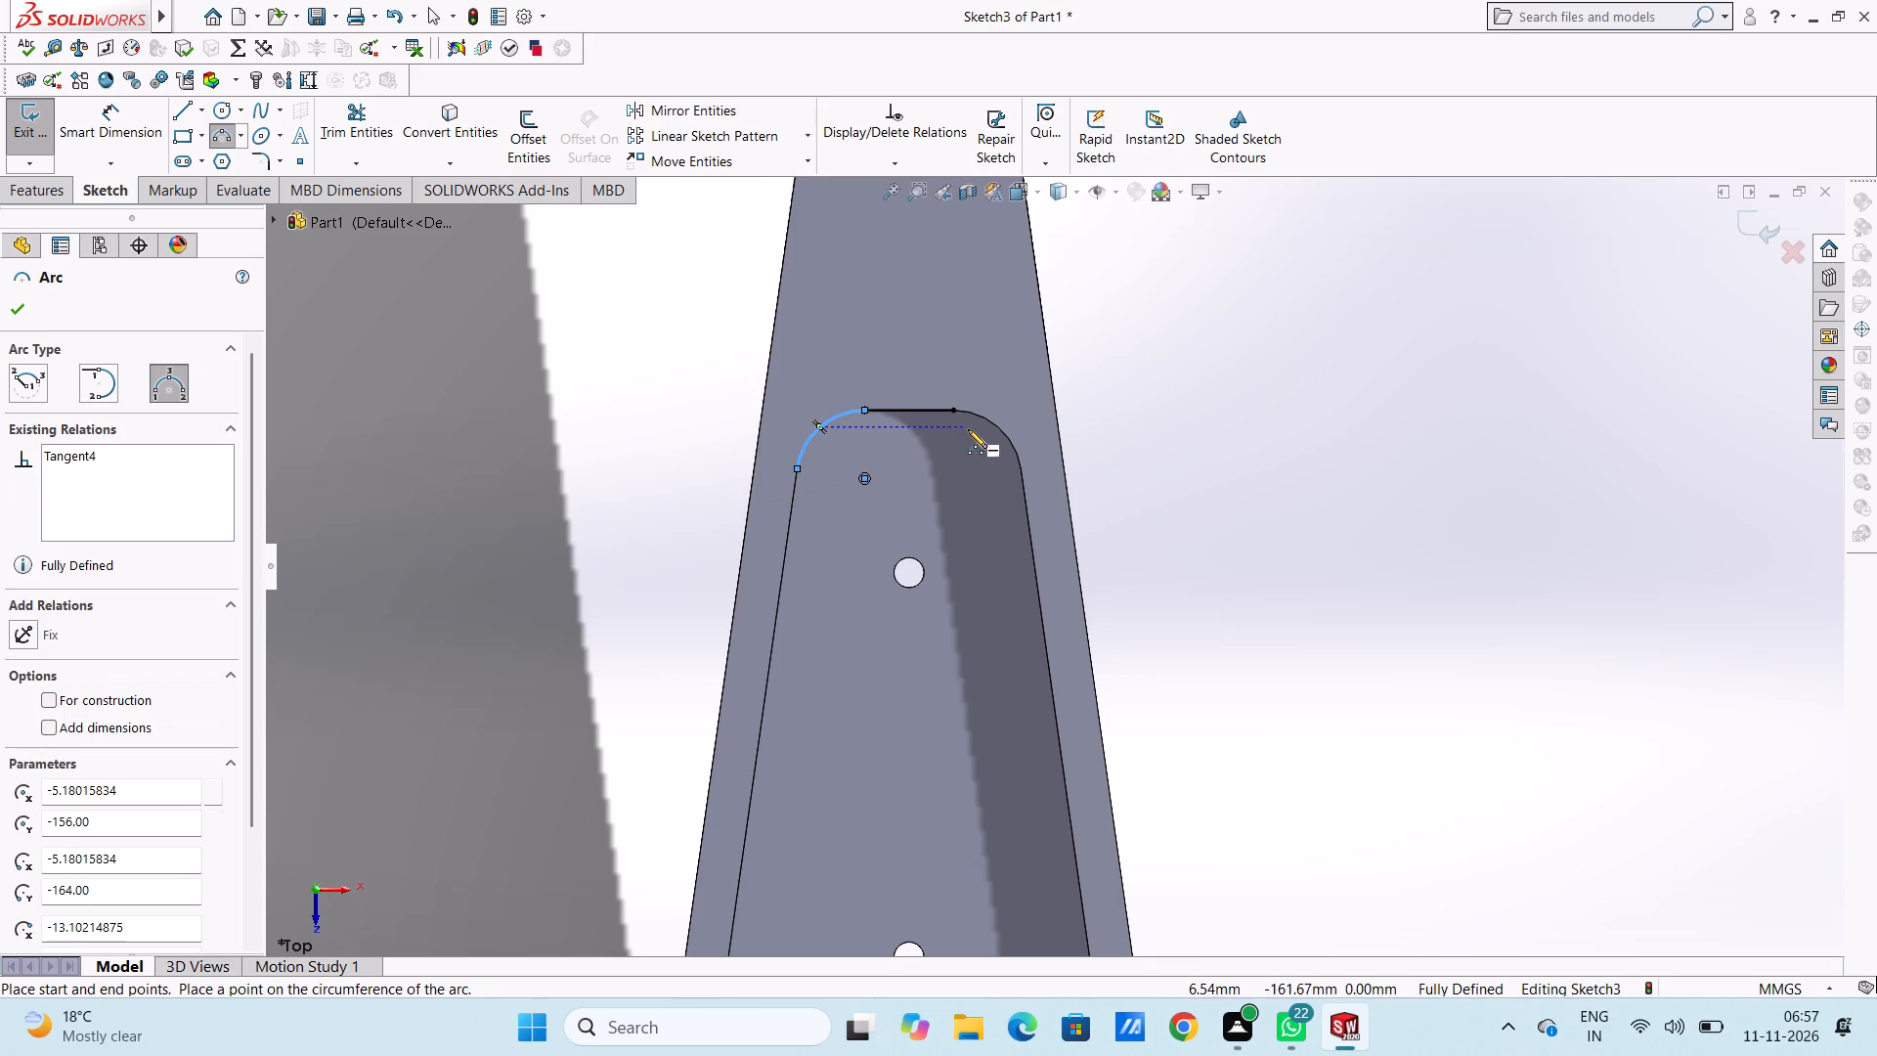
{"action": "left_click", "coordinate": [957, 413]}
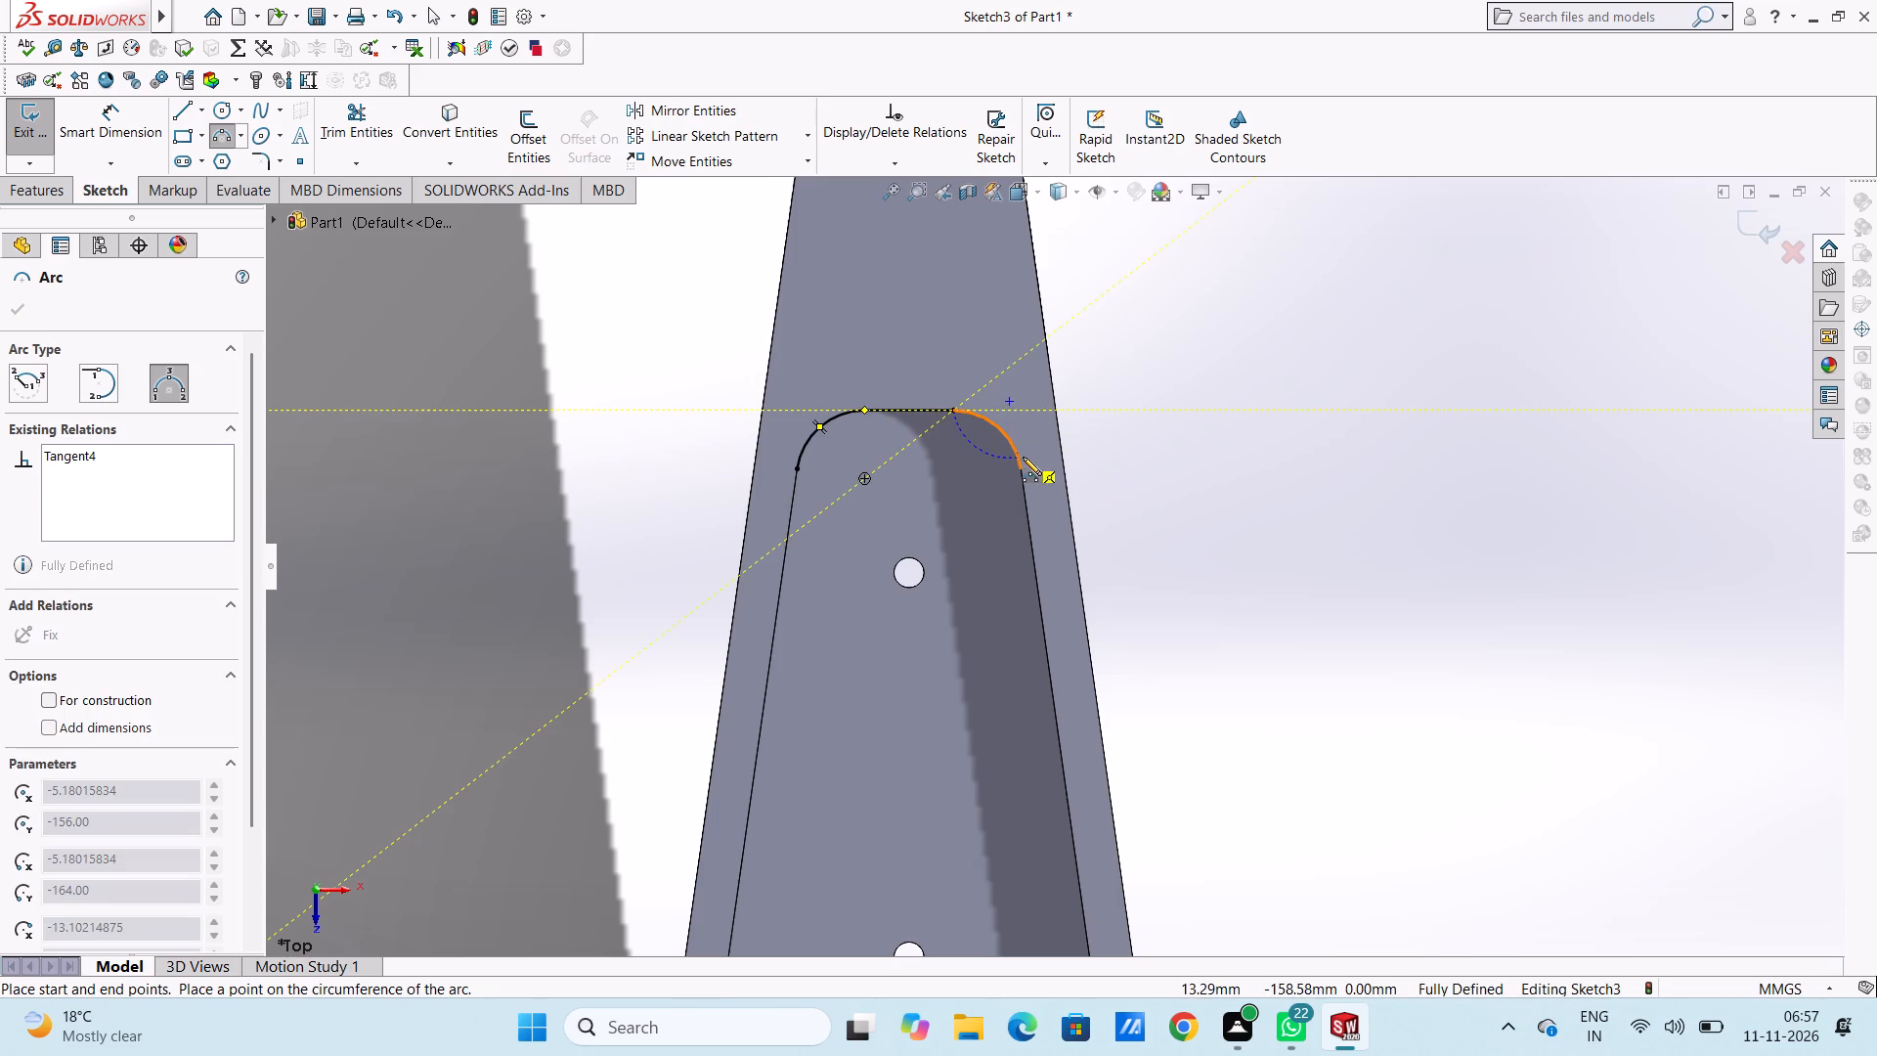
{"action": "left_click", "coordinate": [1019, 469]}
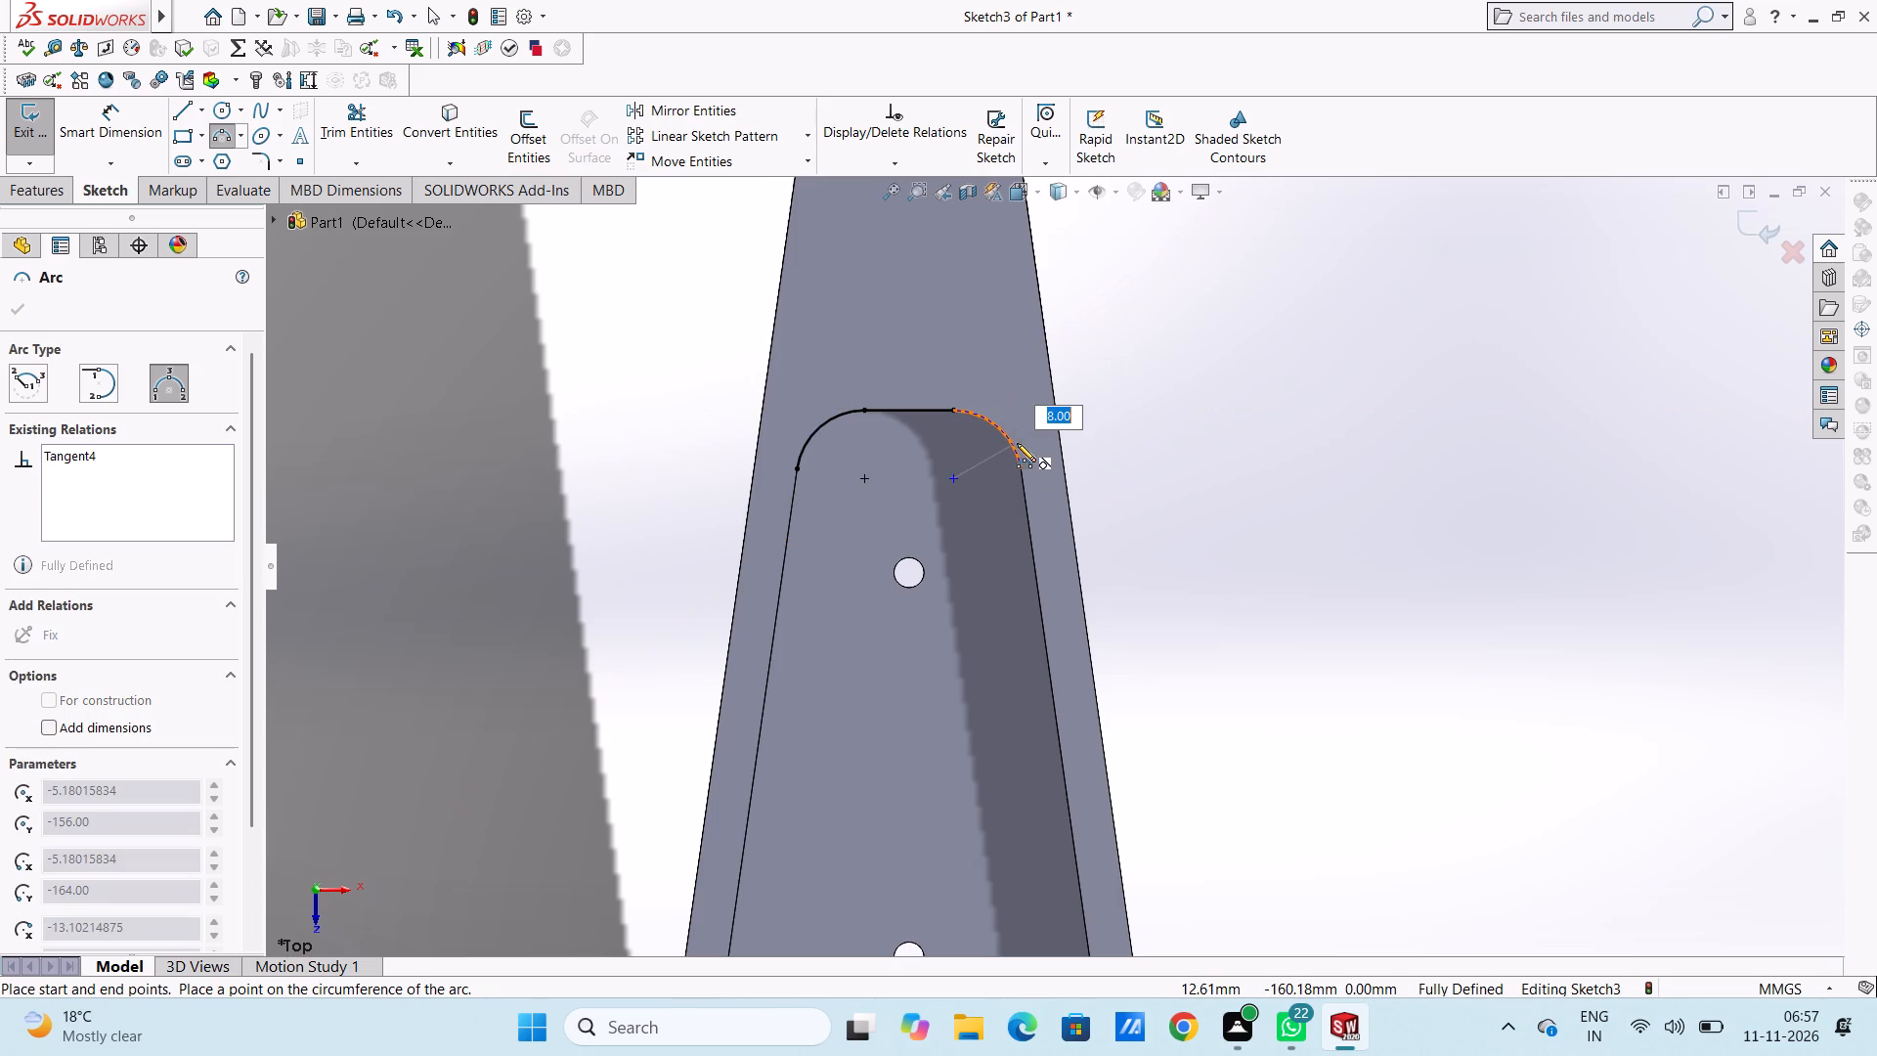
{"action": "left_click", "coordinate": [1017, 443]}
{"action": "right_click", "coordinate": [1279, 347]}
{"action": "left_click", "coordinate": [1306, 356]}
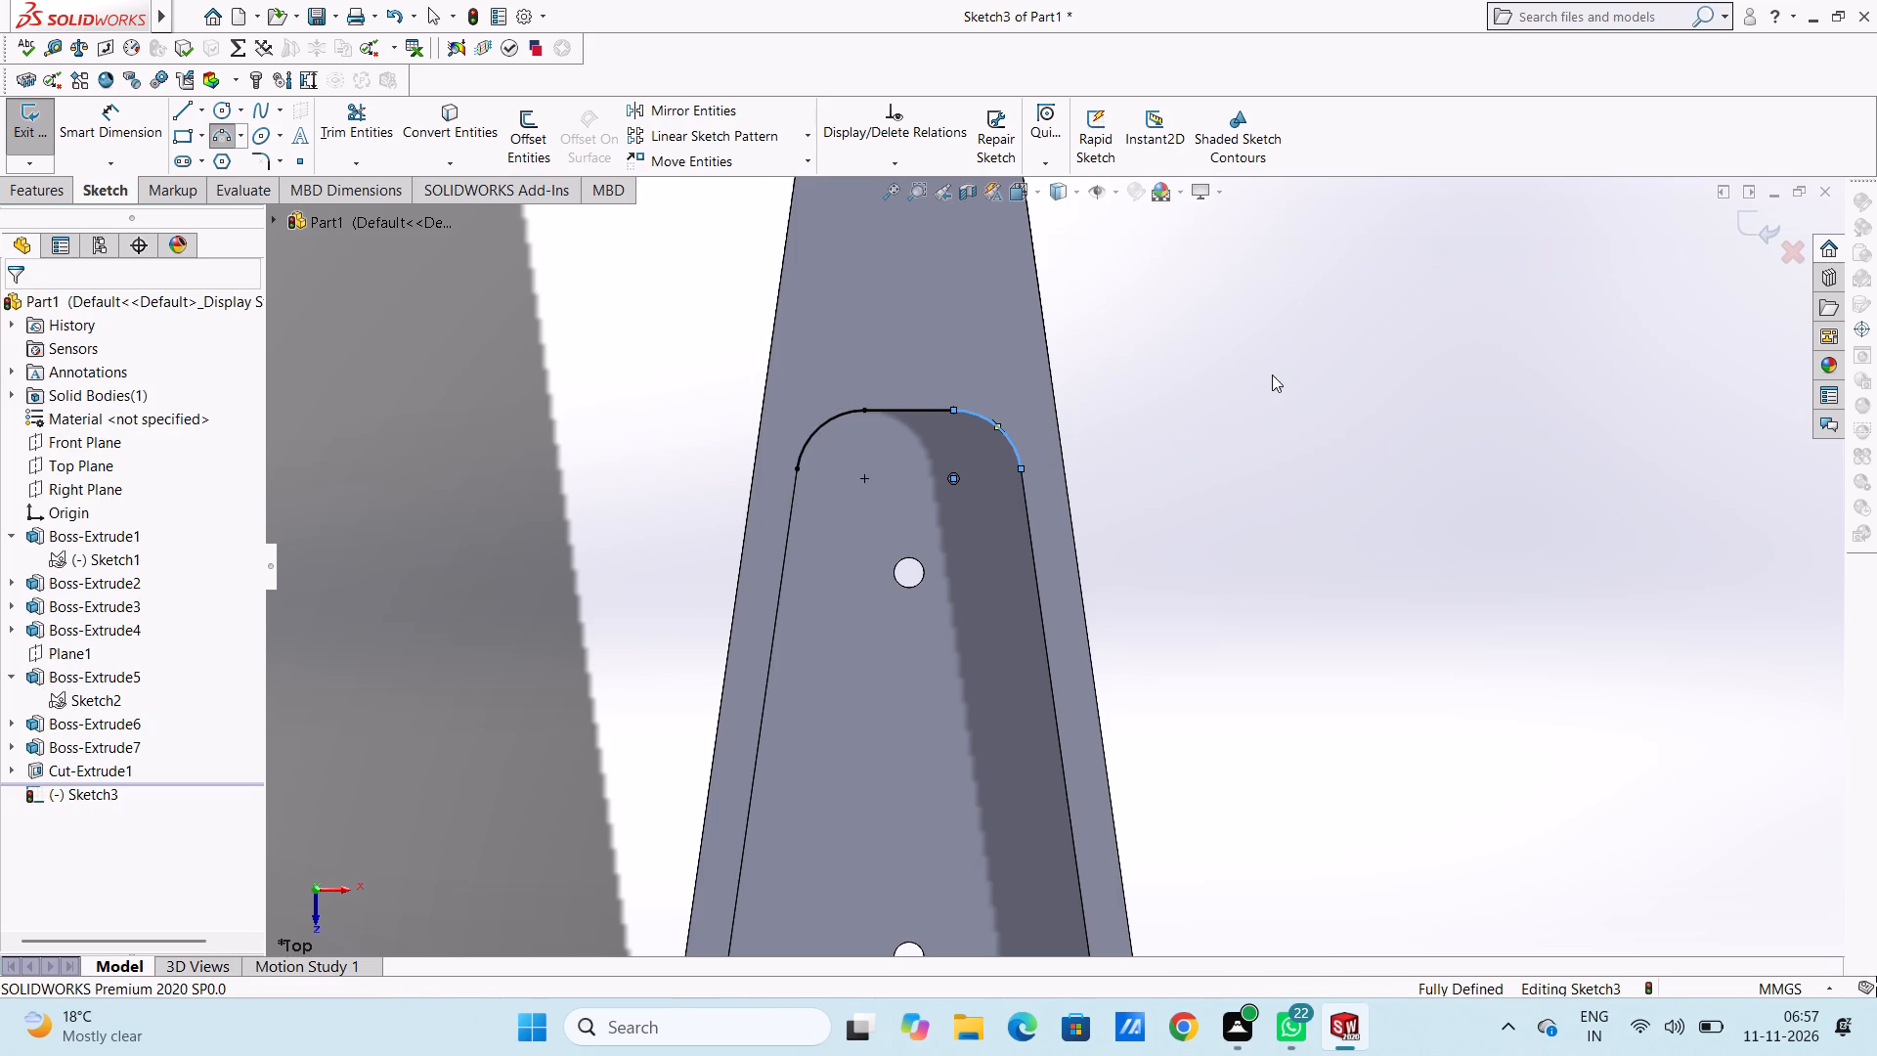
{"action": "left_click", "coordinate": [1271, 375]}
Draw lines about 78 mm long over the pocket's two slanted side edges, from each corner arc's end to where the edges turn straight.
{"action": "scroll", "coordinate": [1250, 425], "scroll_direction": "up", "scroll_amount": 12}
{"action": "scroll", "coordinate": [1134, 614], "scroll_direction": "down", "scroll_amount": 4}
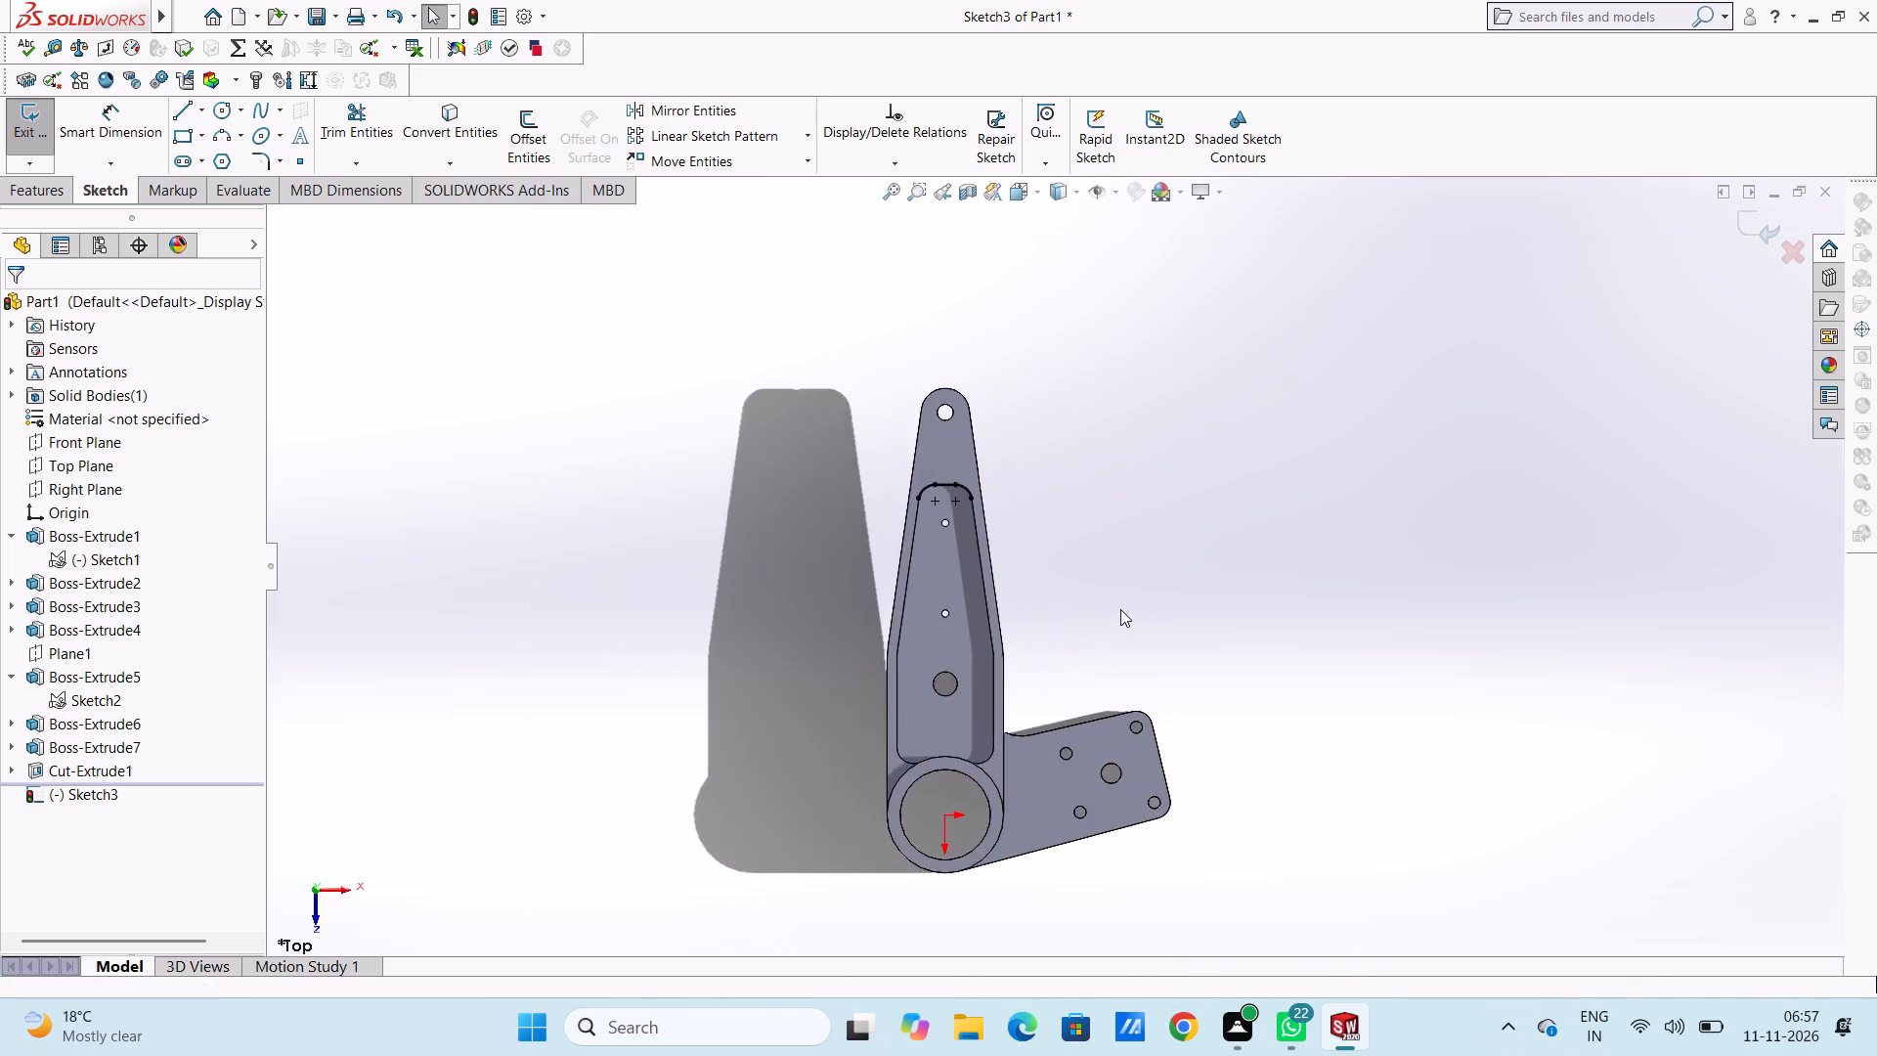
{"action": "scroll", "coordinate": [967, 736], "scroll_direction": "down", "scroll_amount": 2}
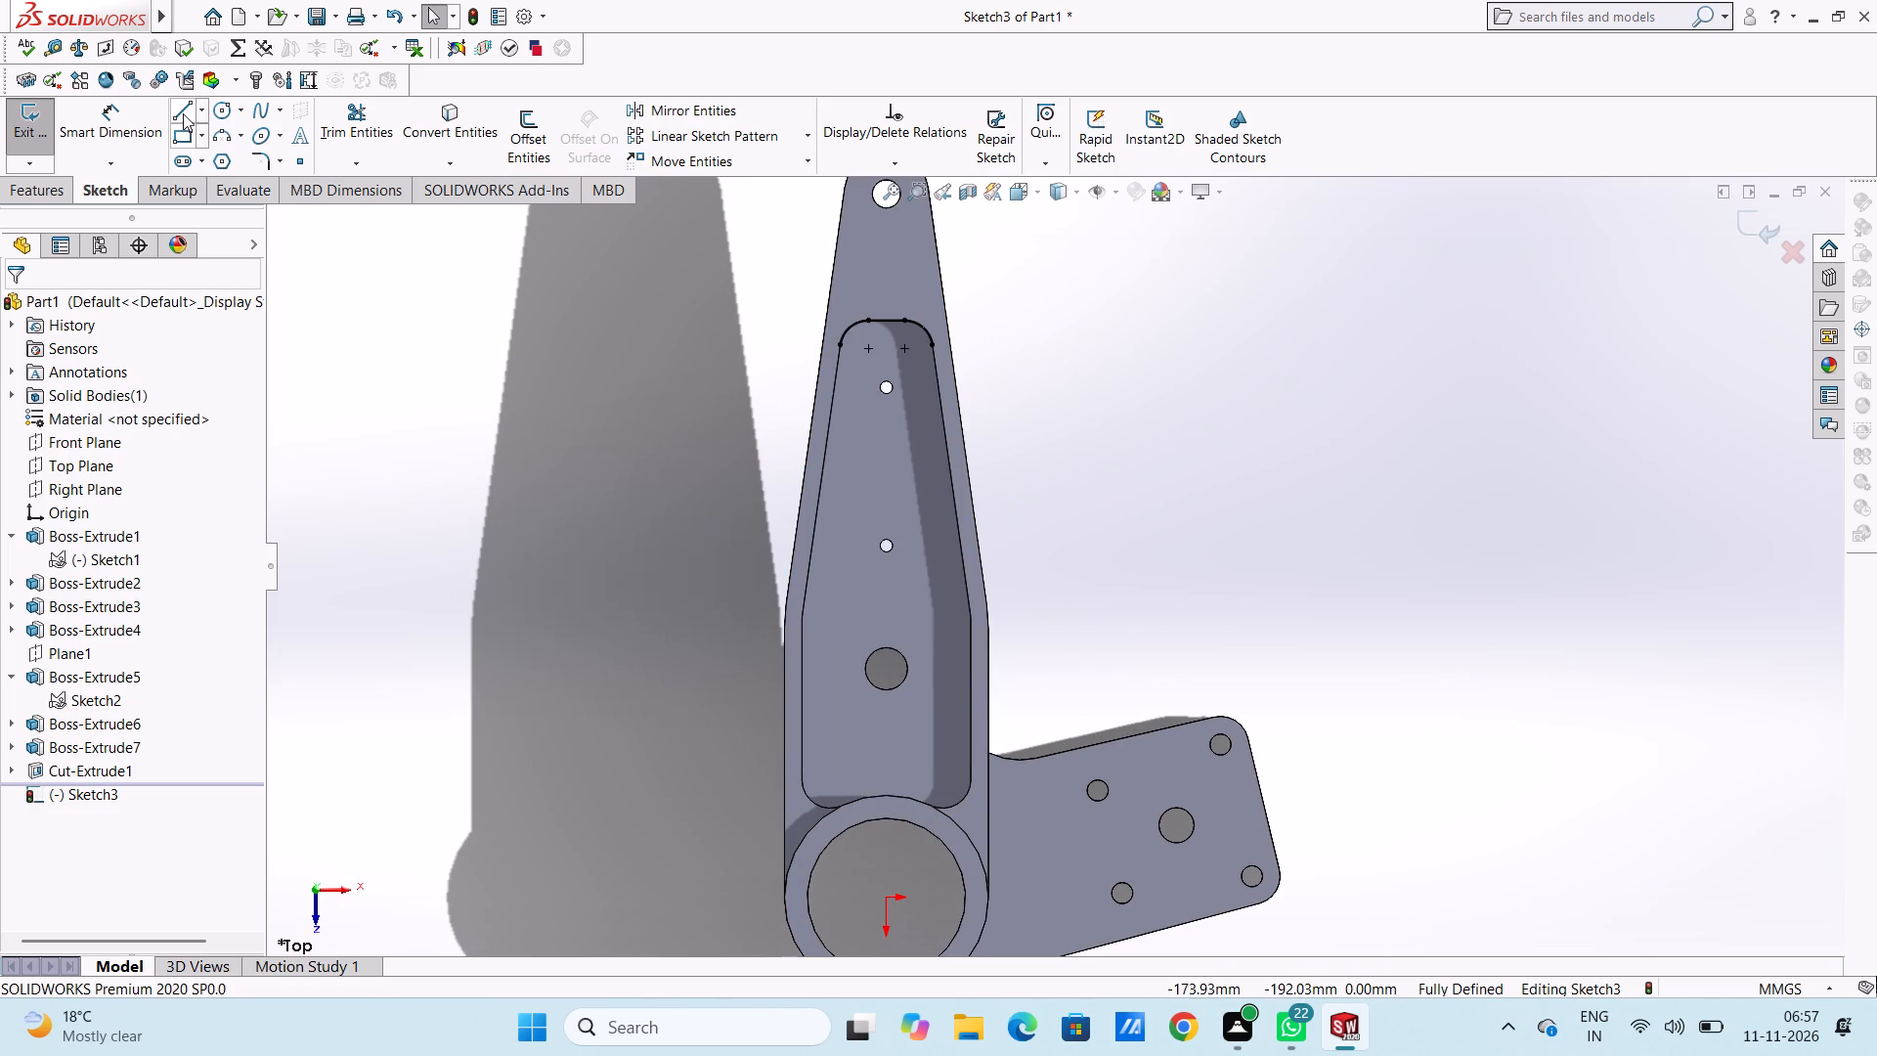
{"action": "left_click", "coordinate": [183, 113]}
{"action": "left_click", "coordinate": [839, 349]}
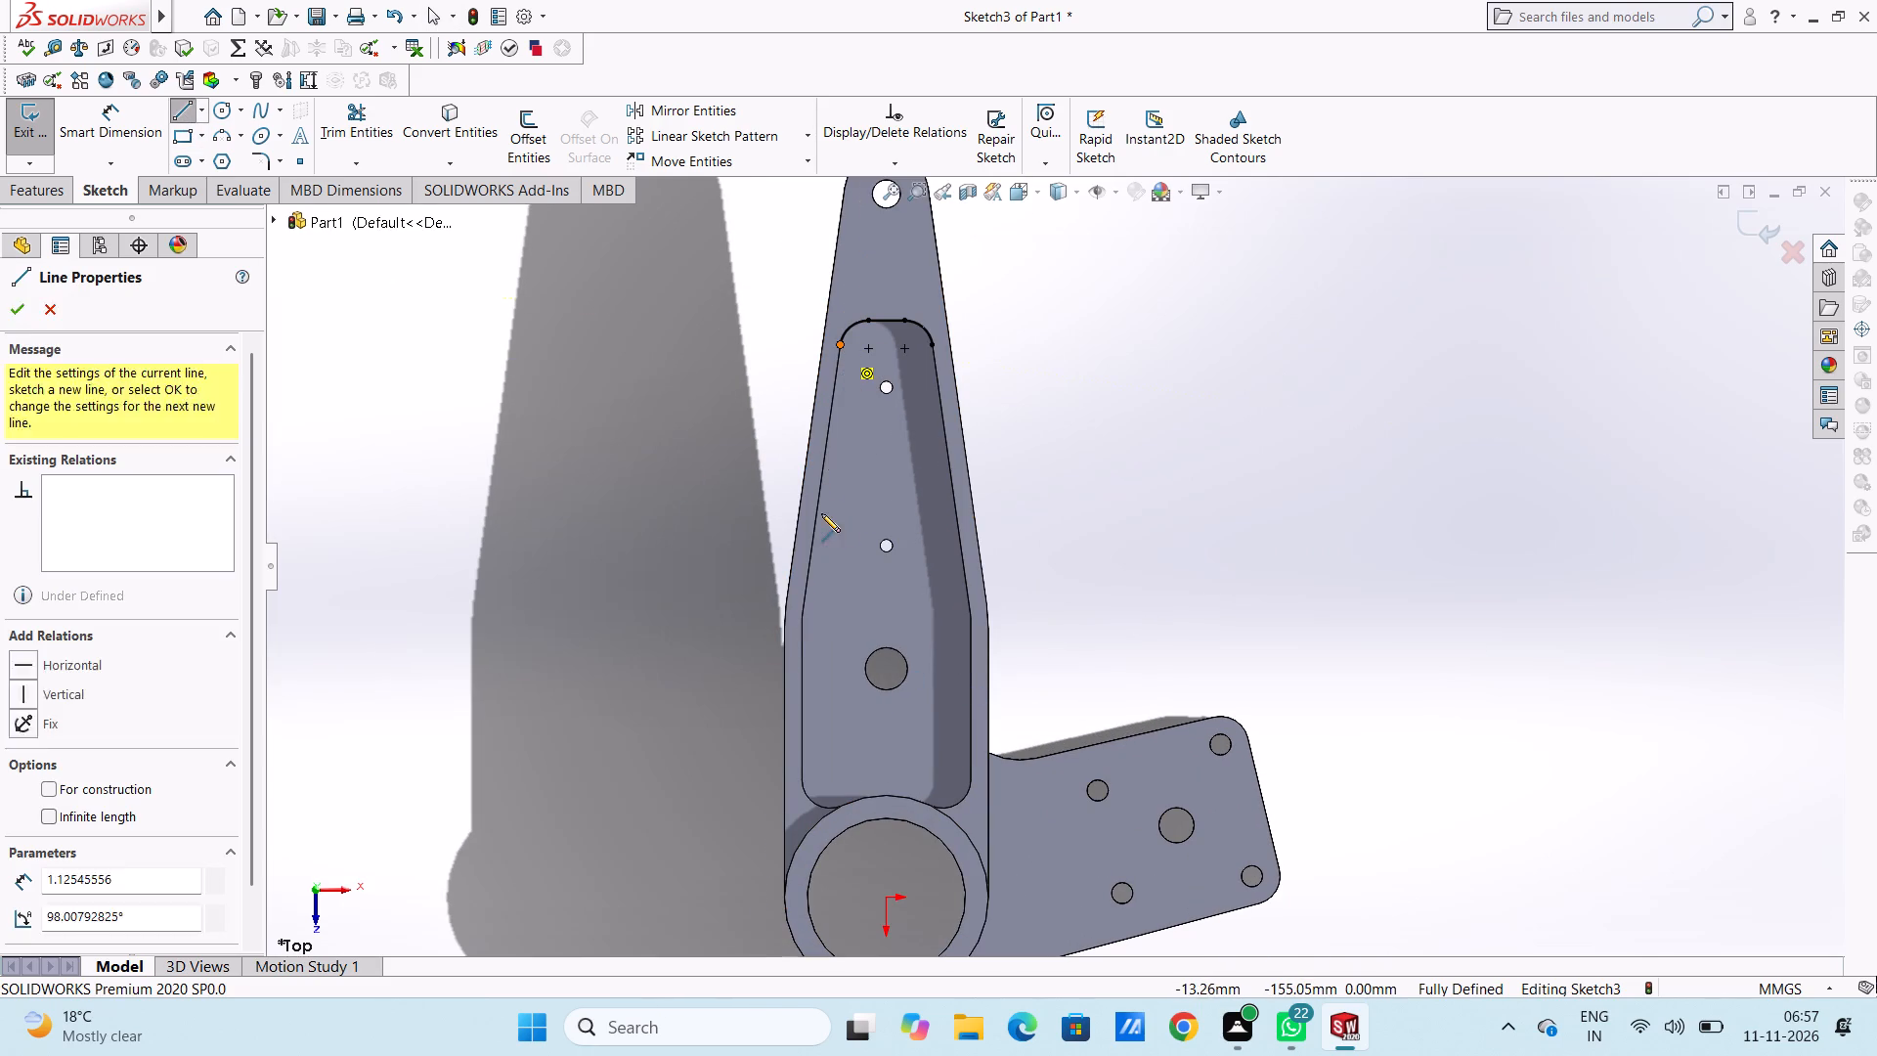
{"action": "left_click", "coordinate": [802, 616]}
{"action": "right_click", "coordinate": [1274, 460]}
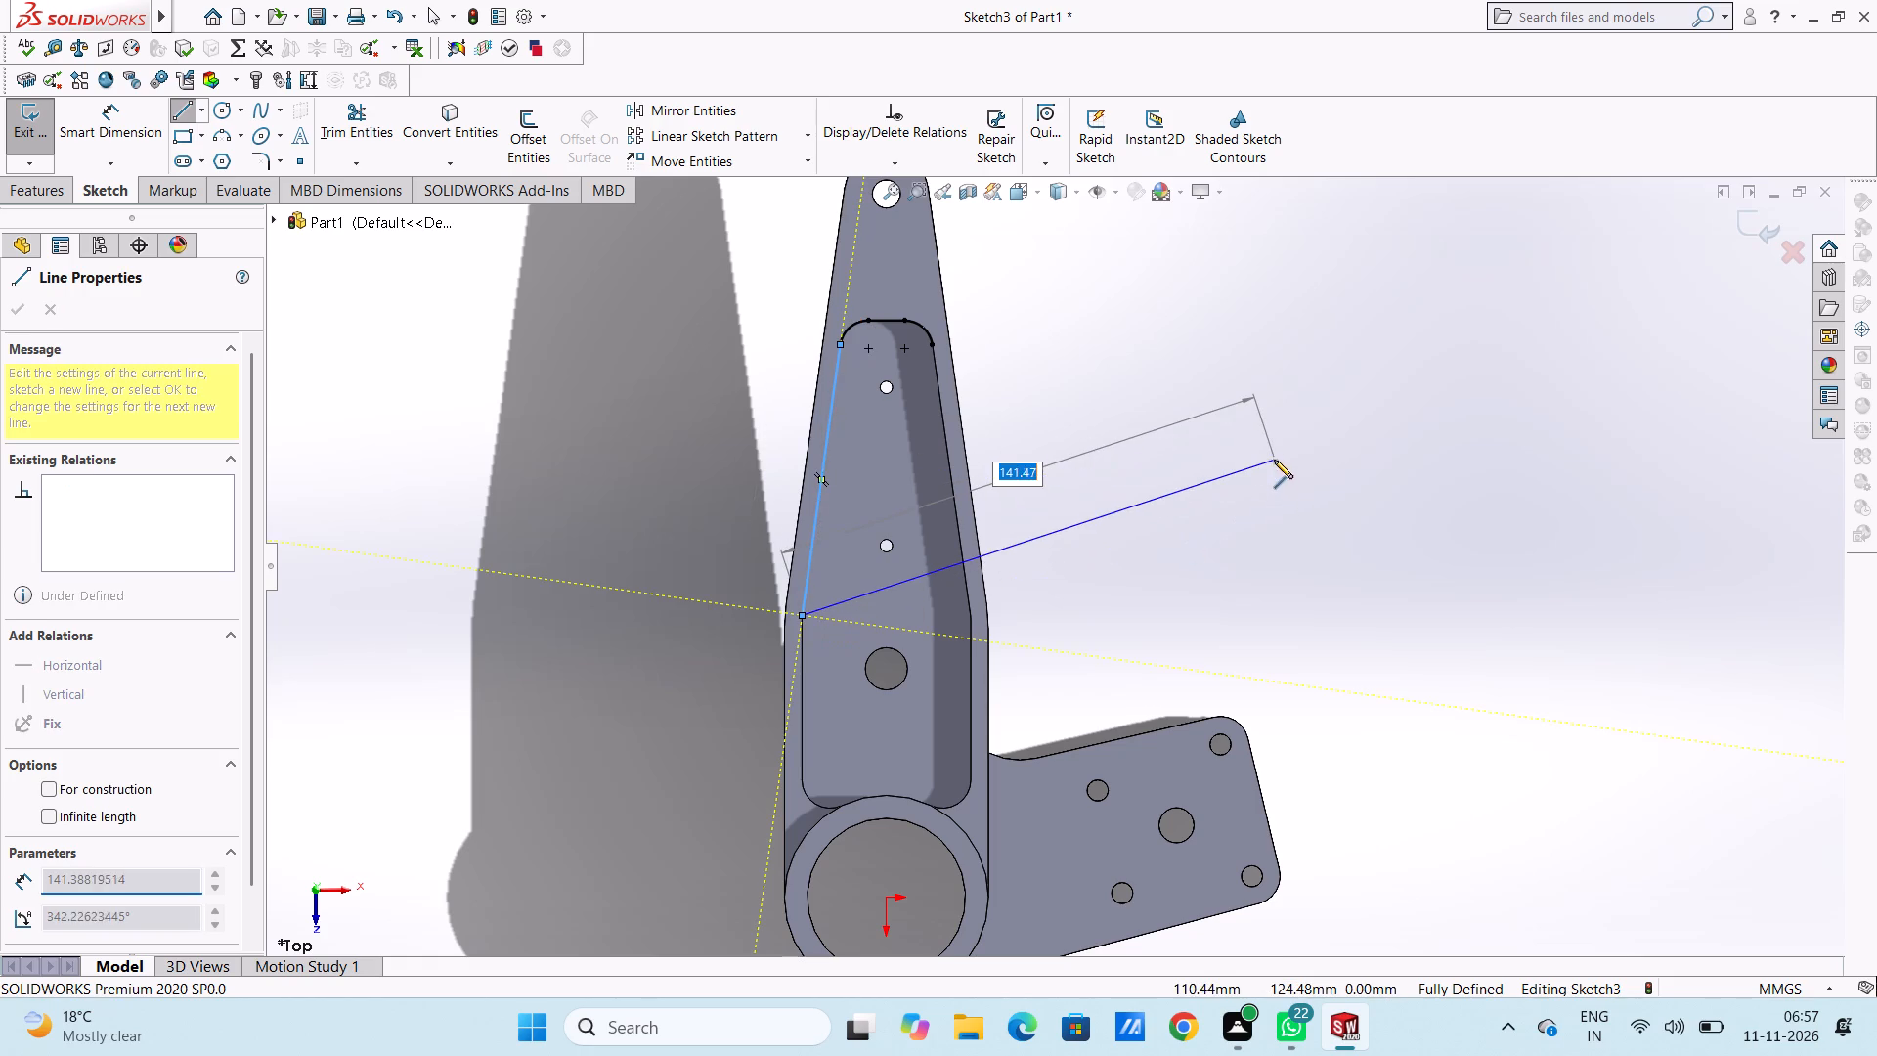
{"action": "left_click", "coordinate": [1288, 477]}
{"action": "left_click", "coordinate": [1257, 500]}
{"action": "scroll", "coordinate": [879, 499], "scroll_direction": "down", "scroll_amount": 3}
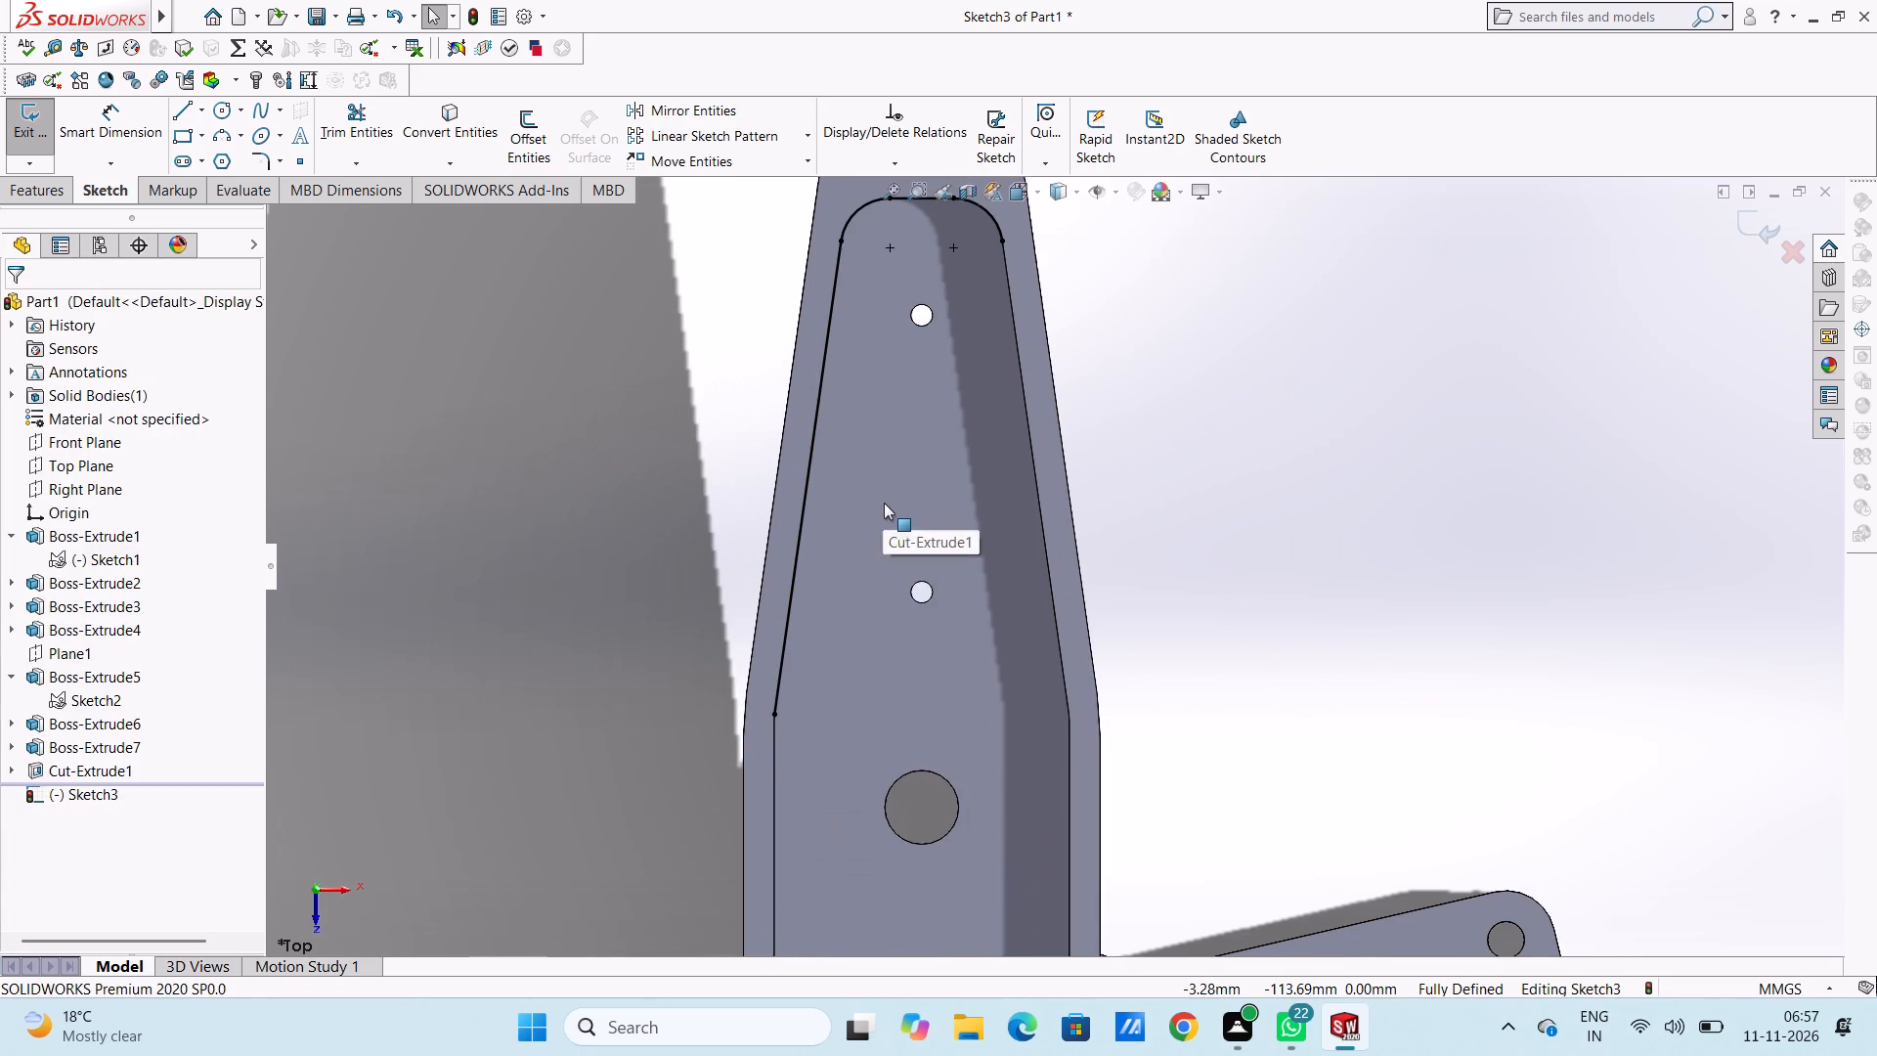
{"action": "left_click", "coordinate": [187, 110]}
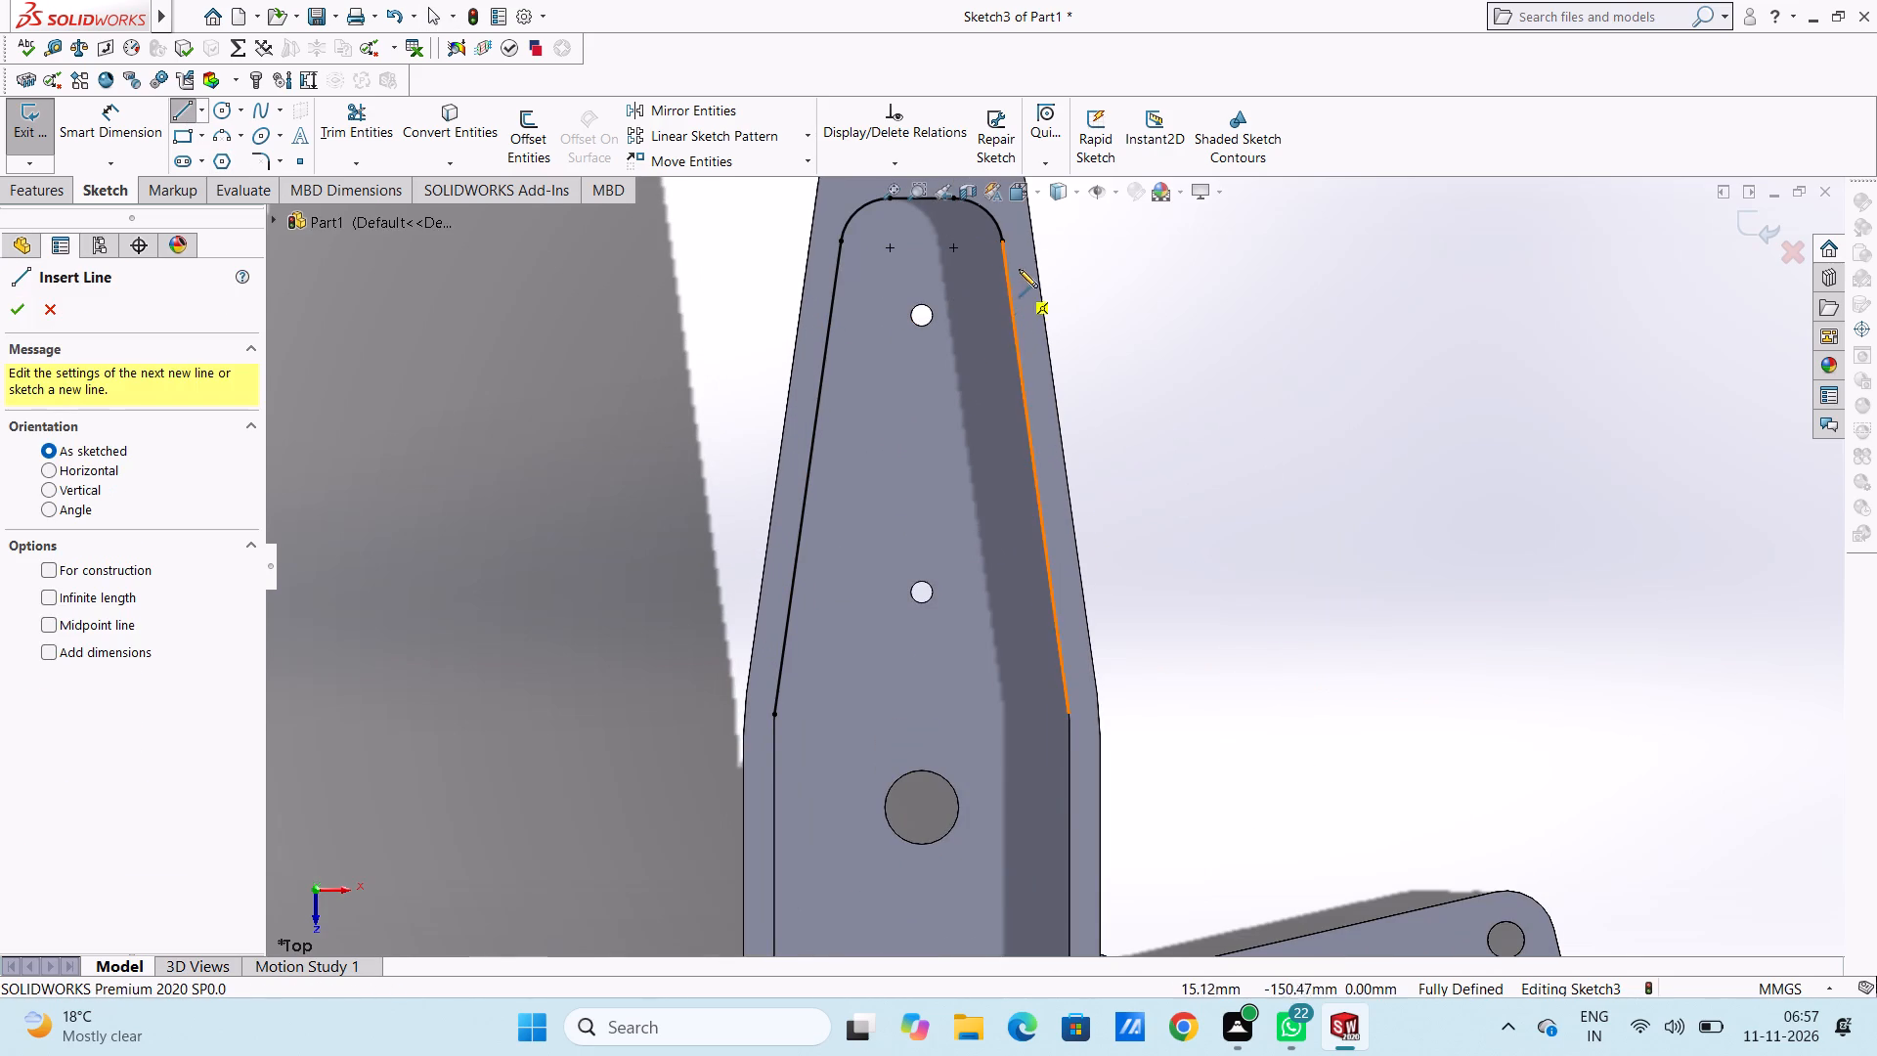
{"action": "left_click", "coordinate": [1000, 242]}
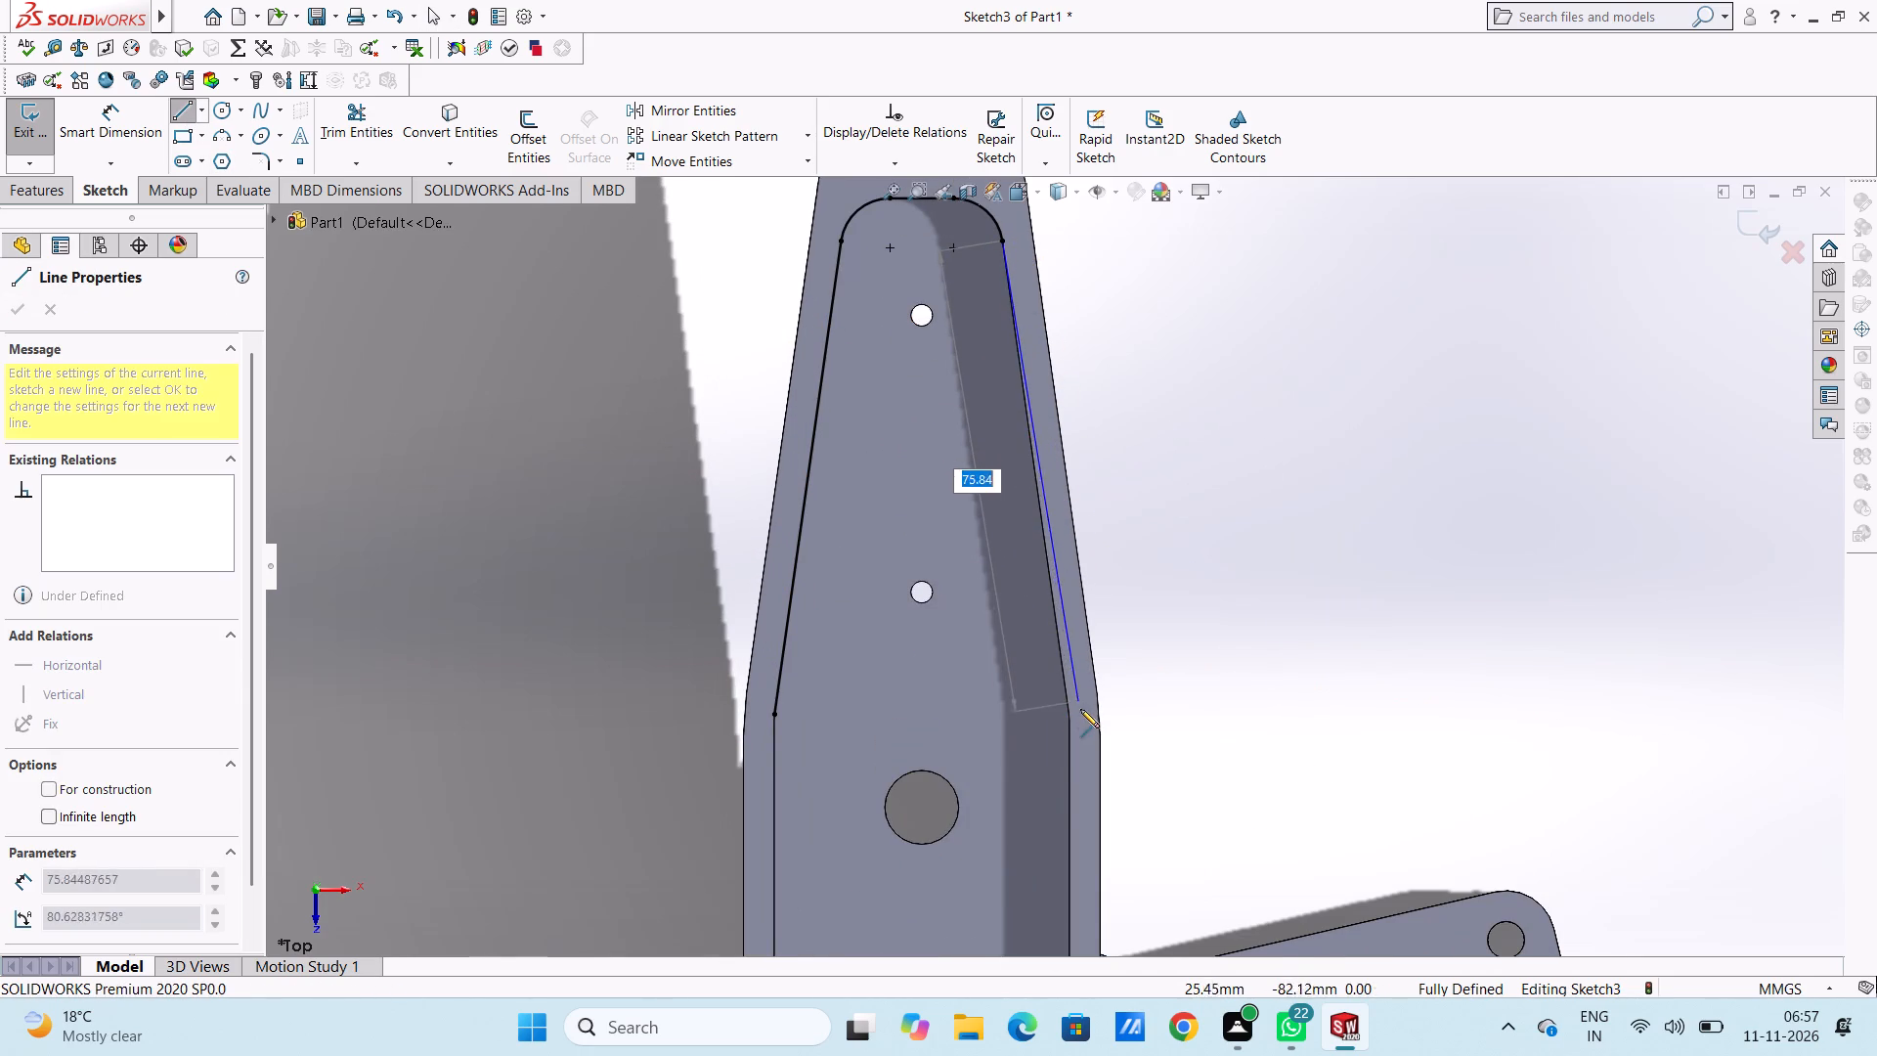
{"action": "left_click", "coordinate": [1068, 715]}
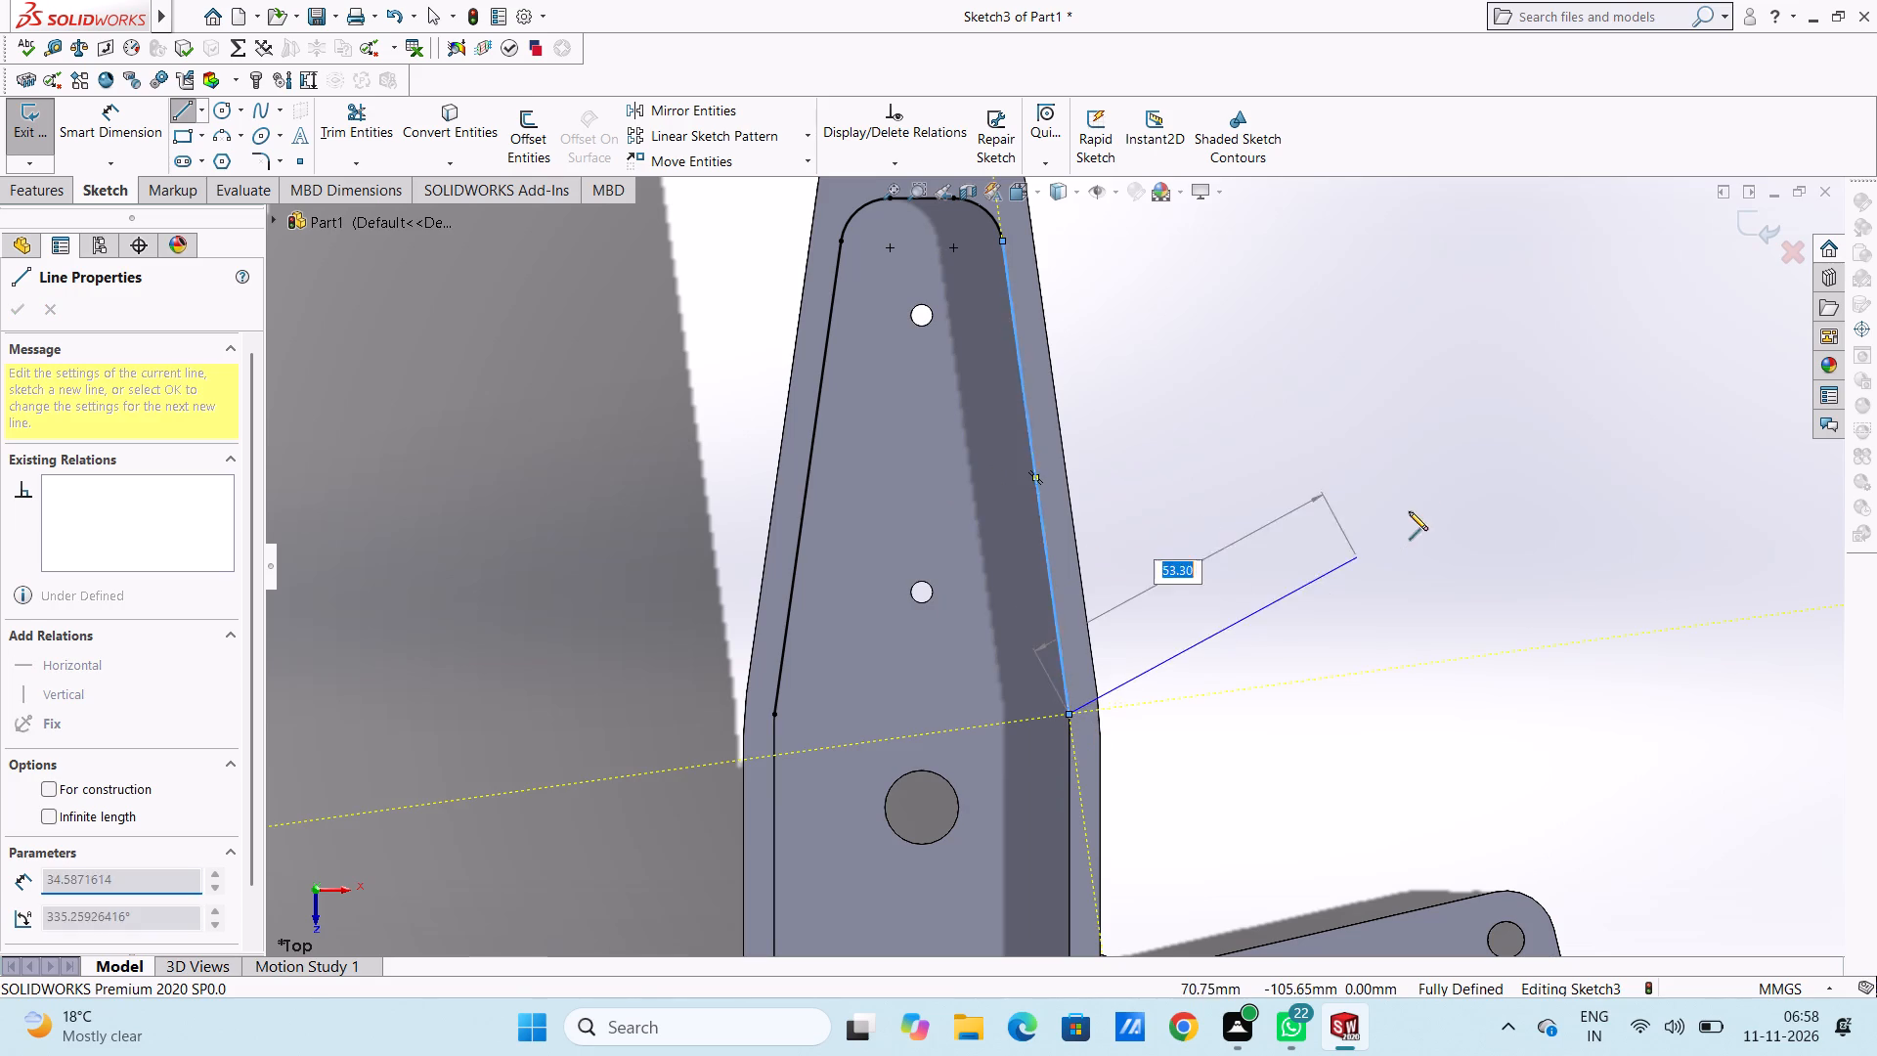
{"action": "right_click", "coordinate": [1419, 490]}
{"action": "left_click", "coordinate": [1443, 507]}
{"action": "left_click", "coordinate": [1434, 518]}
Sketch a circle of 16 mm radius concentric with the large hole in the pocket floor.
{"action": "scroll", "coordinate": [1383, 523], "scroll_direction": "up", "scroll_amount": 5}
{"action": "scroll", "coordinate": [1014, 456], "scroll_direction": "down", "scroll_amount": 3}
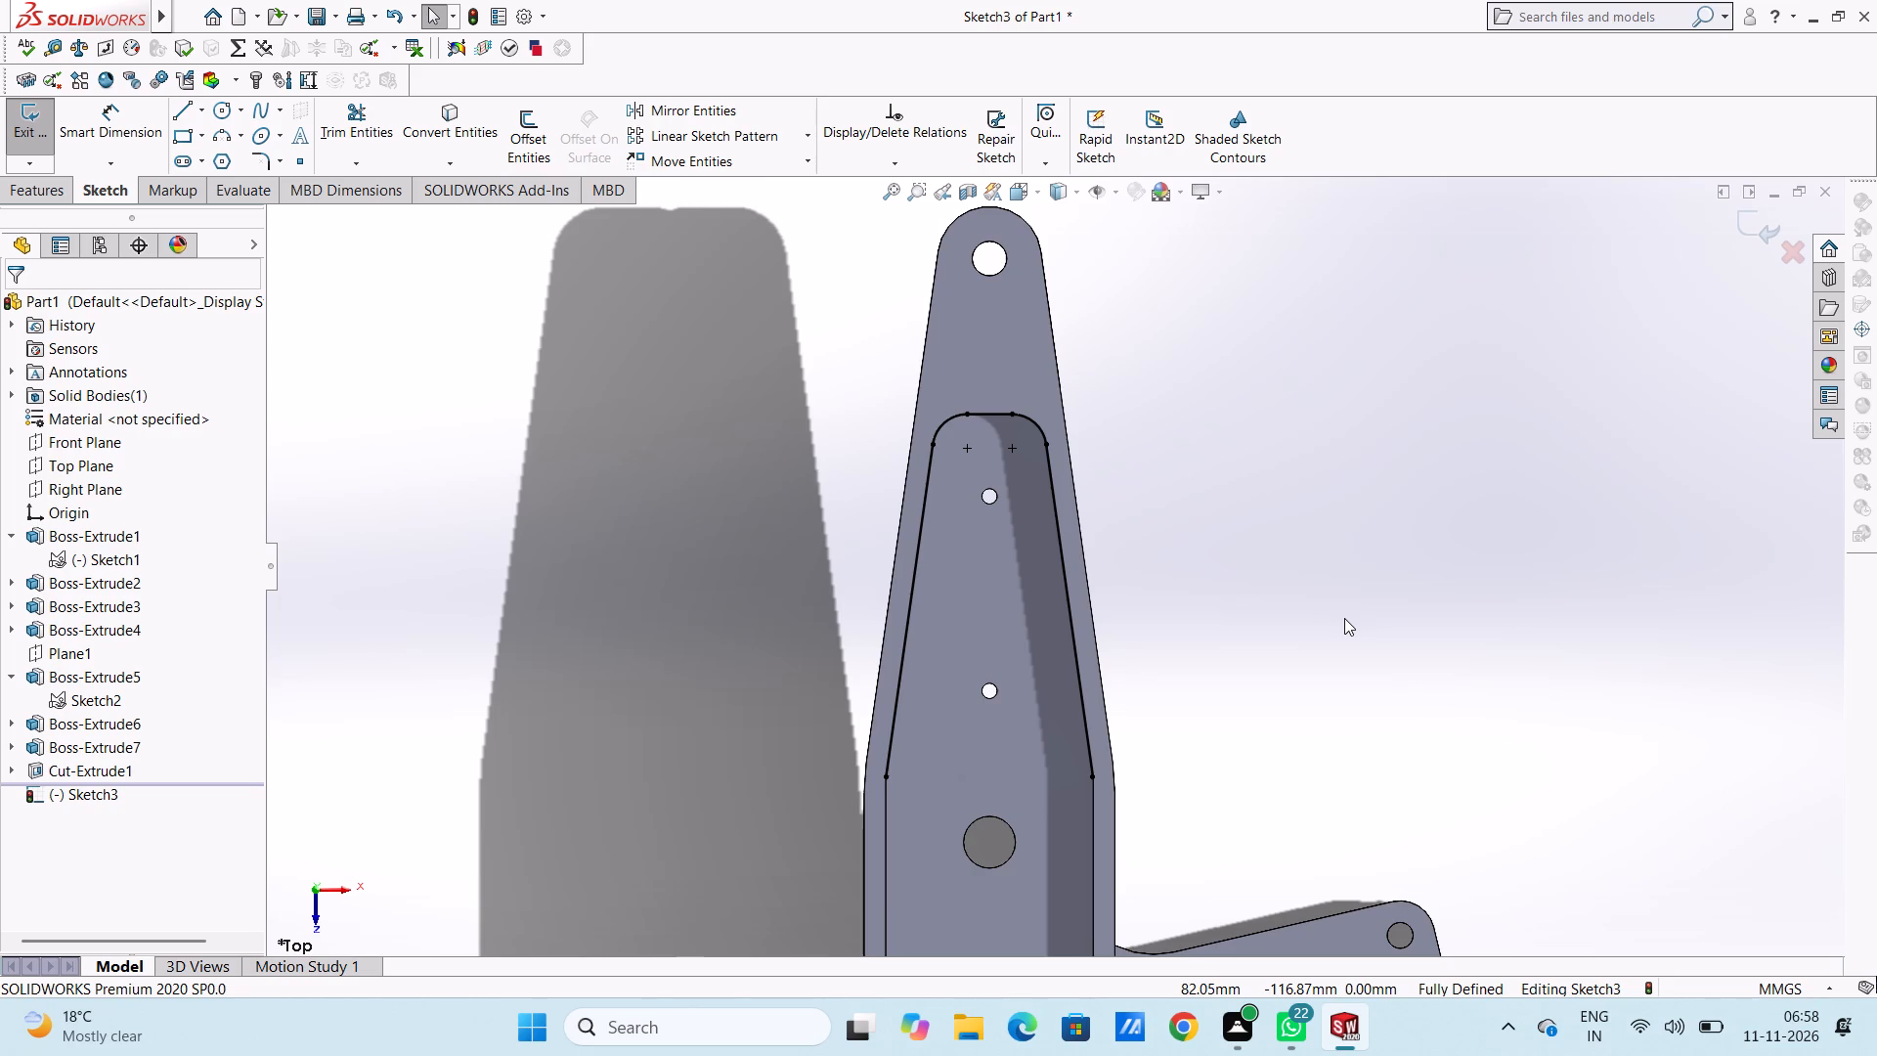
{"action": "left_click", "coordinate": [226, 112]}
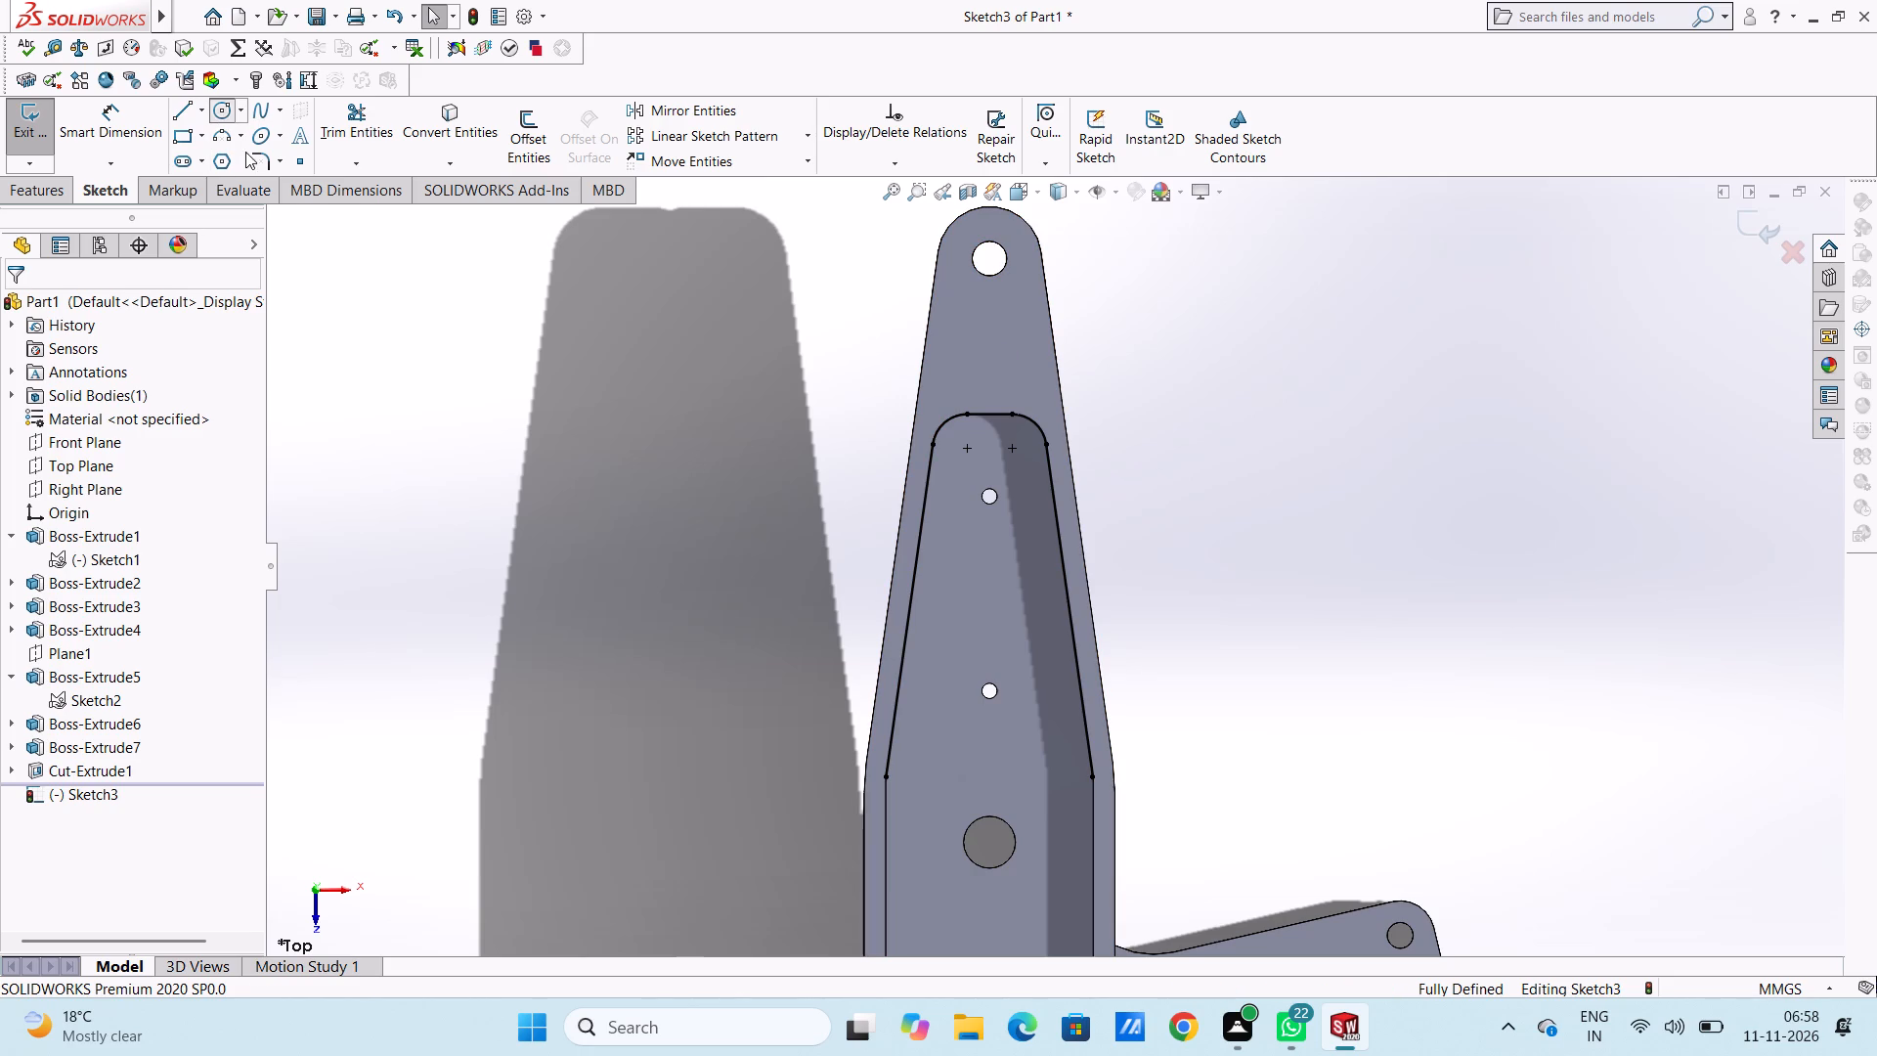
{"action": "scroll", "coordinate": [1107, 953], "scroll_direction": "down", "scroll_amount": 2}
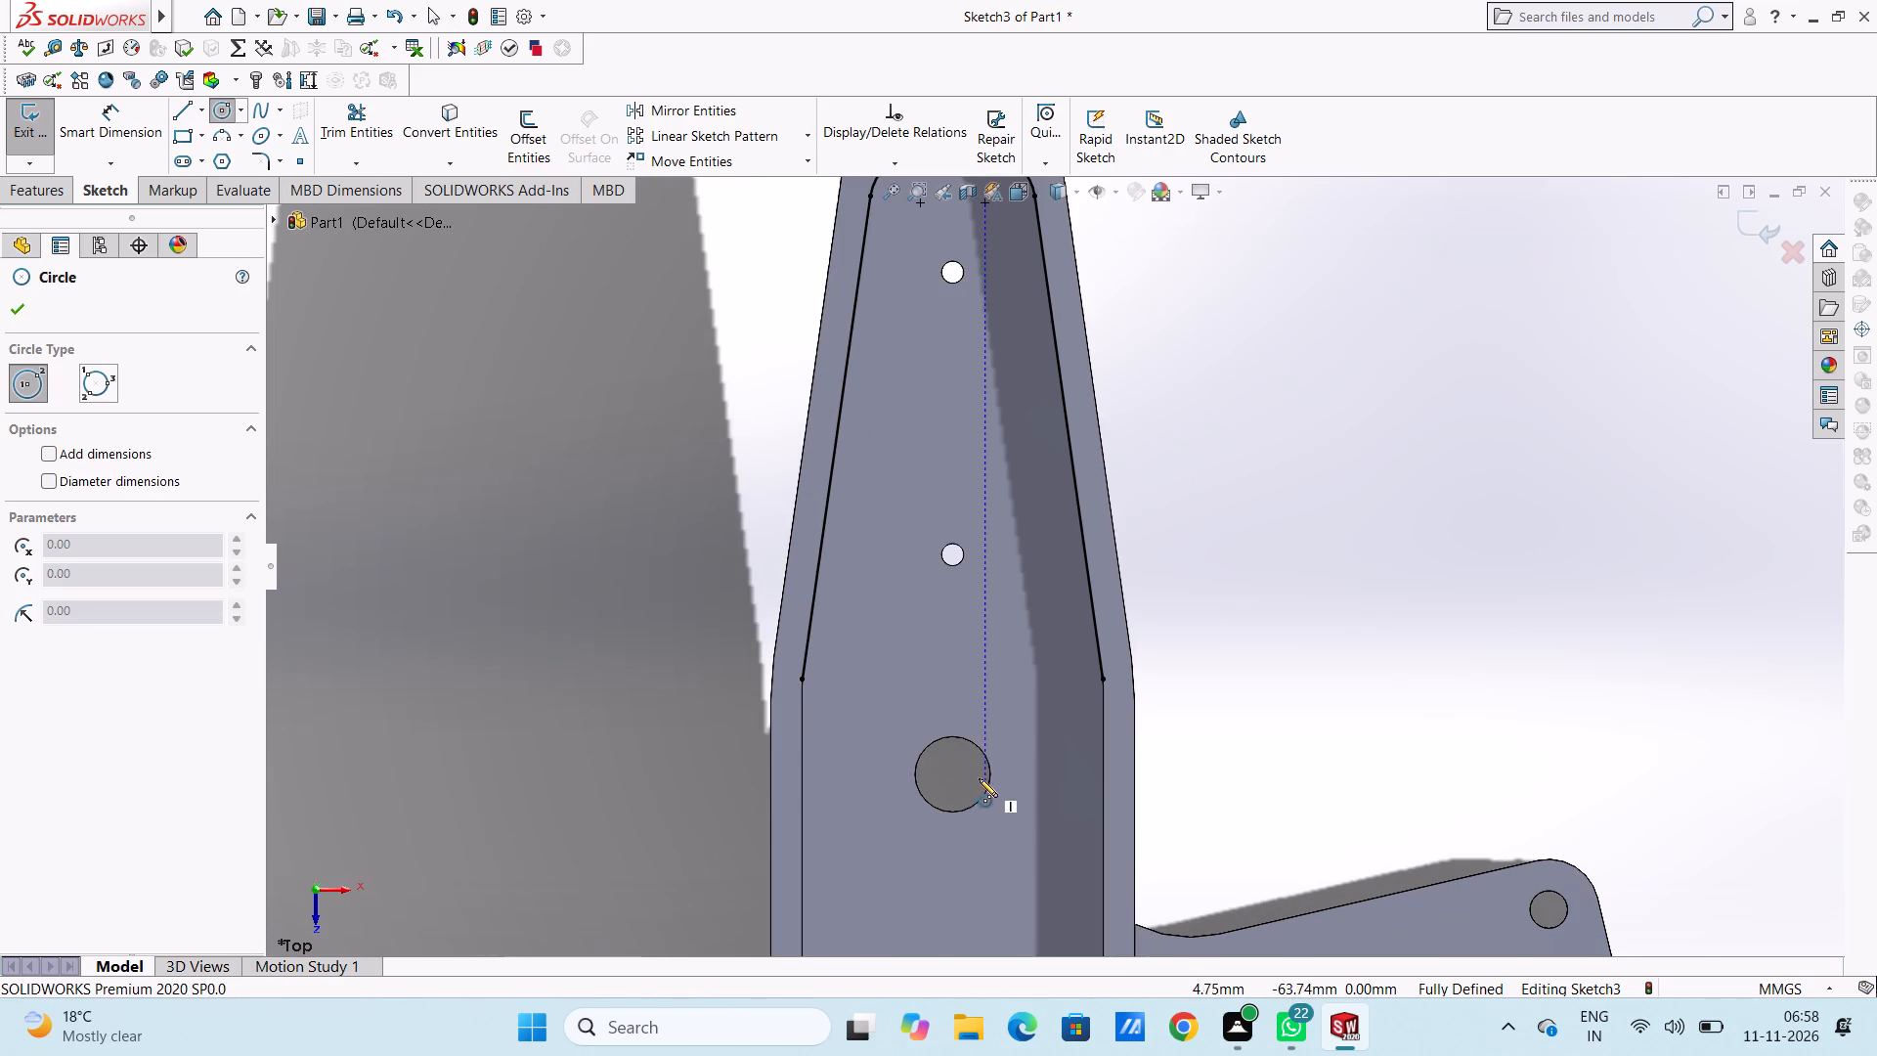
{"action": "left_click", "coordinate": [951, 773]}
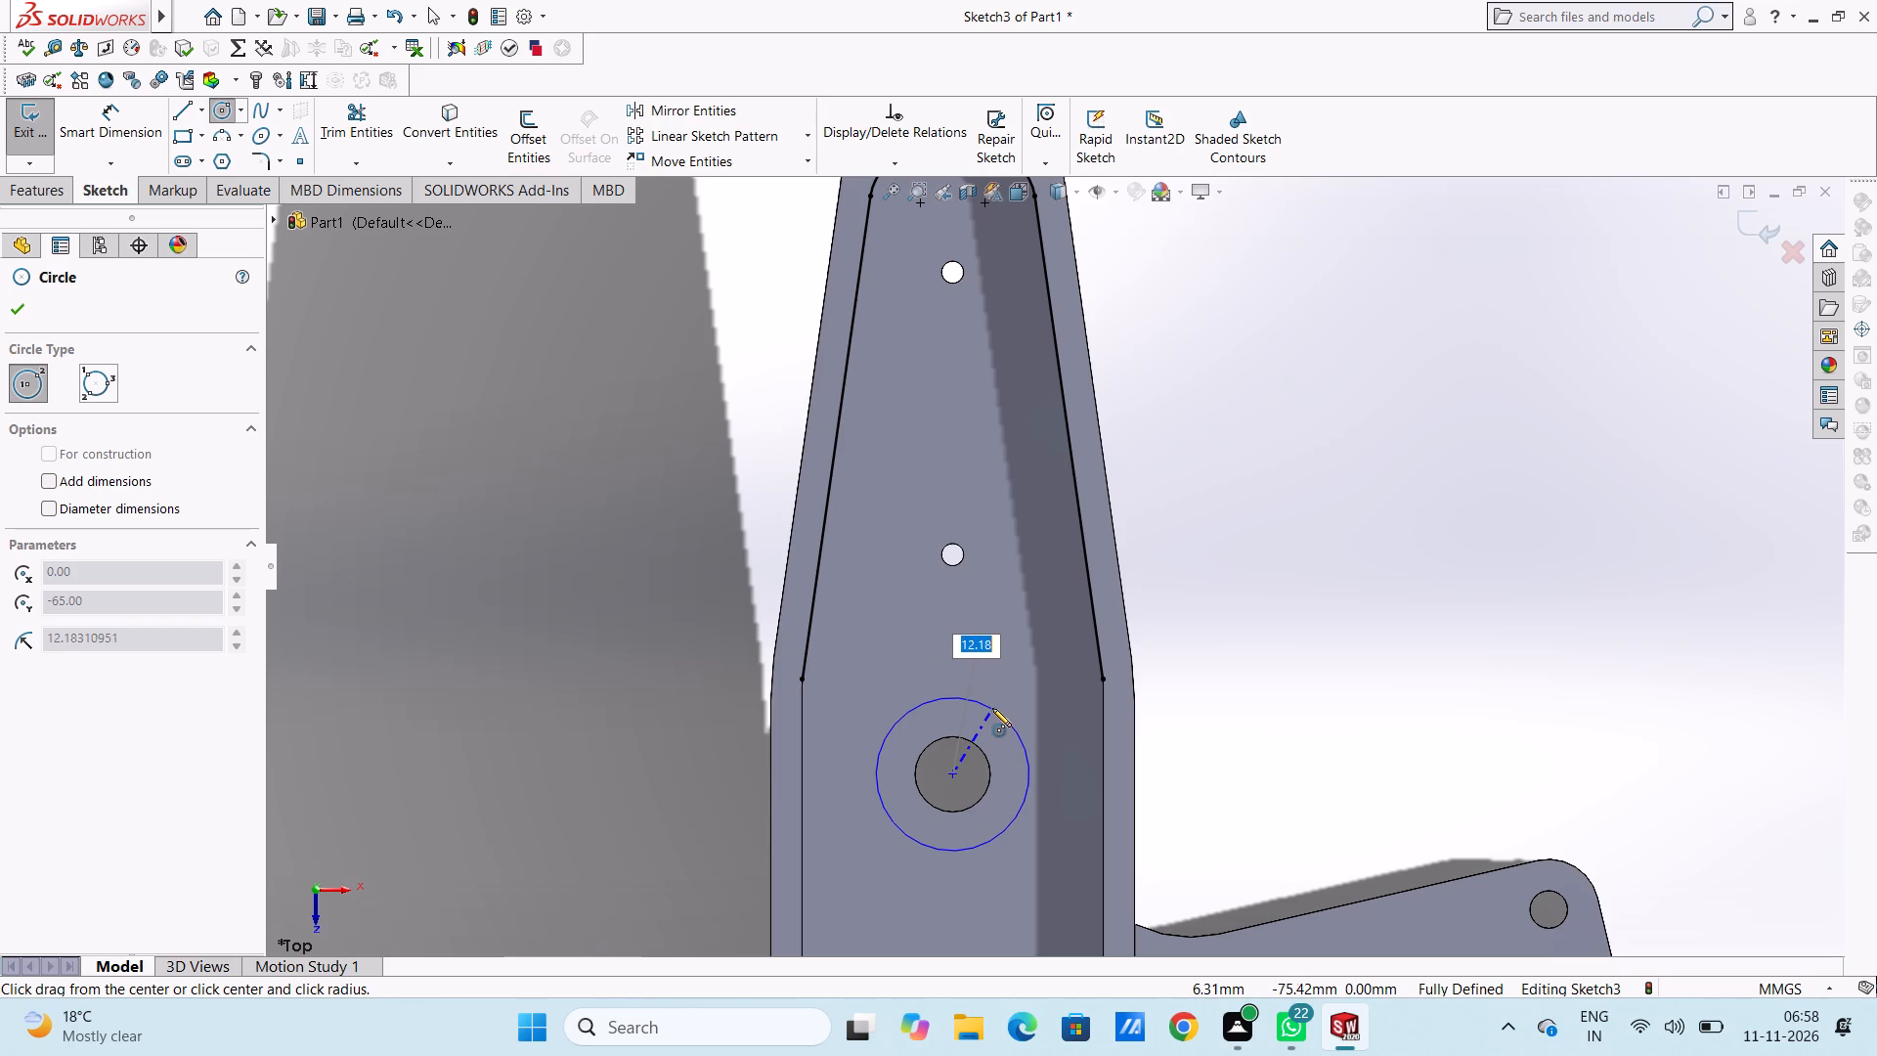
{"action": "type", "text": "16"}
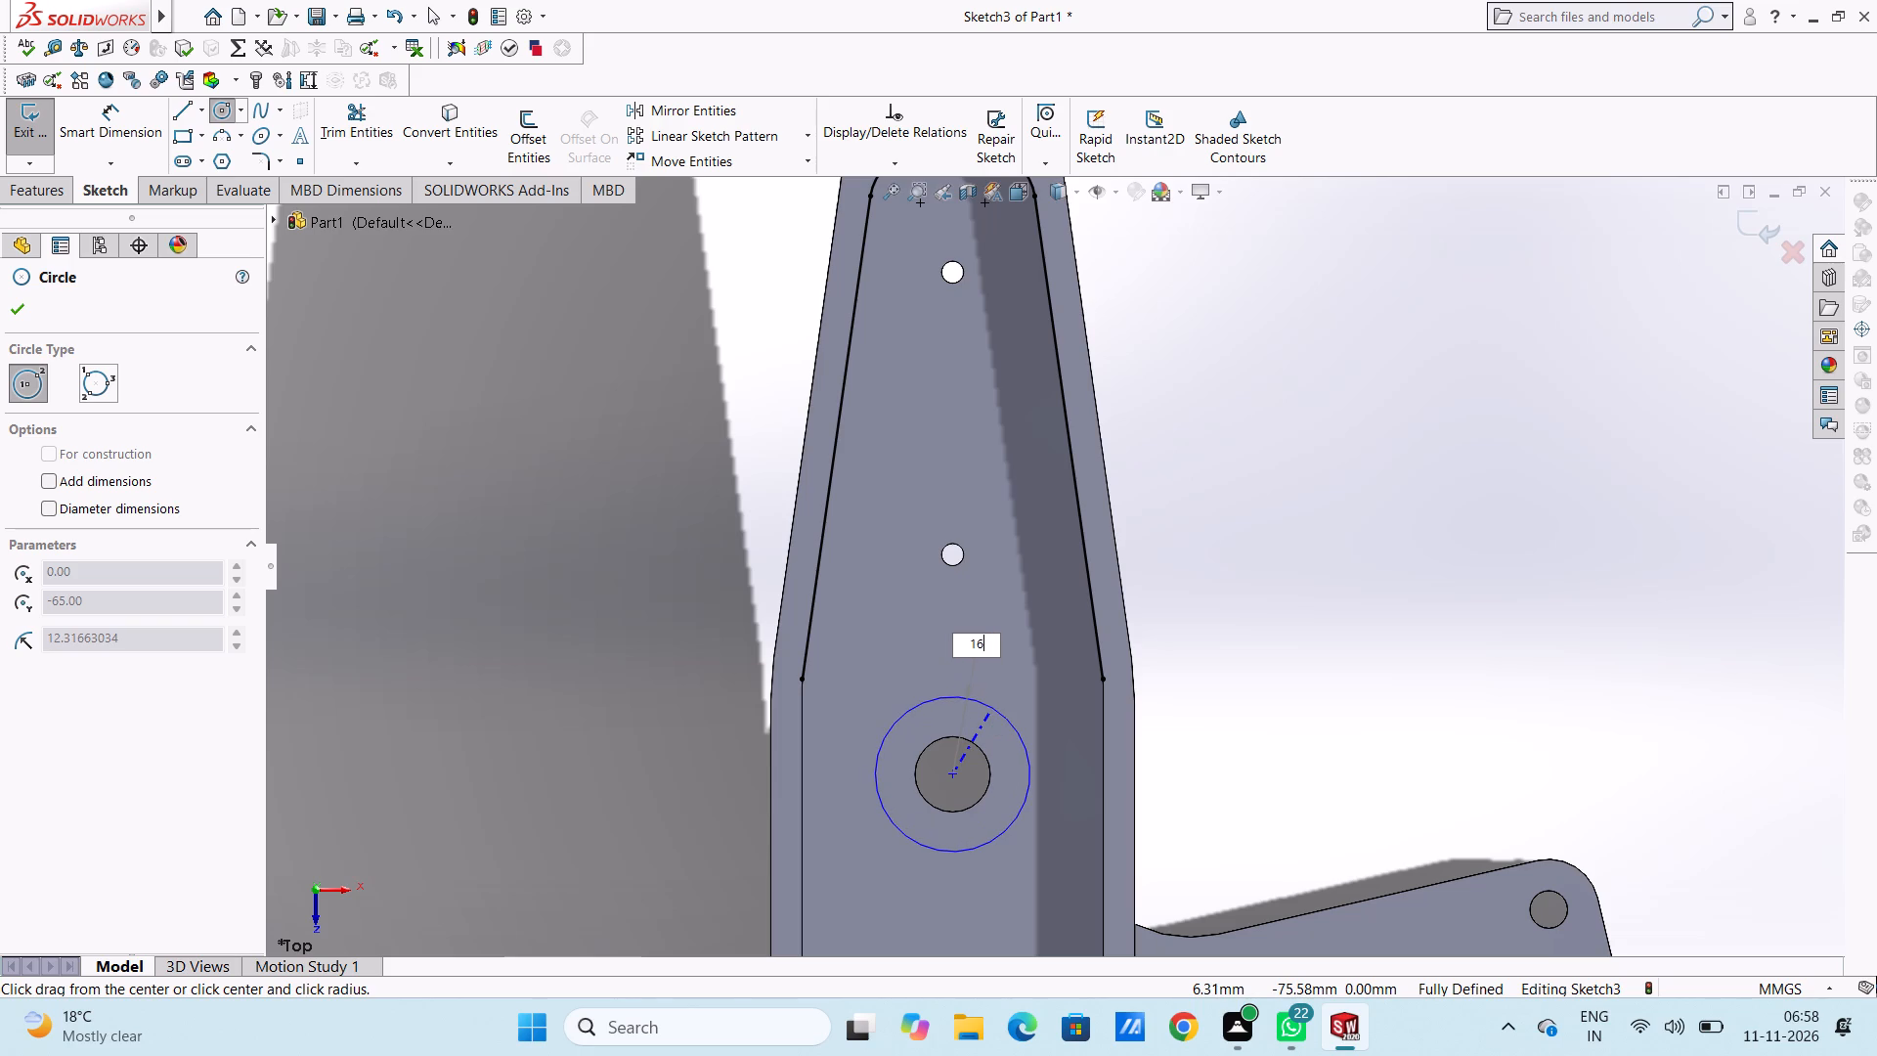
{"action": "key", "text": "Return"}
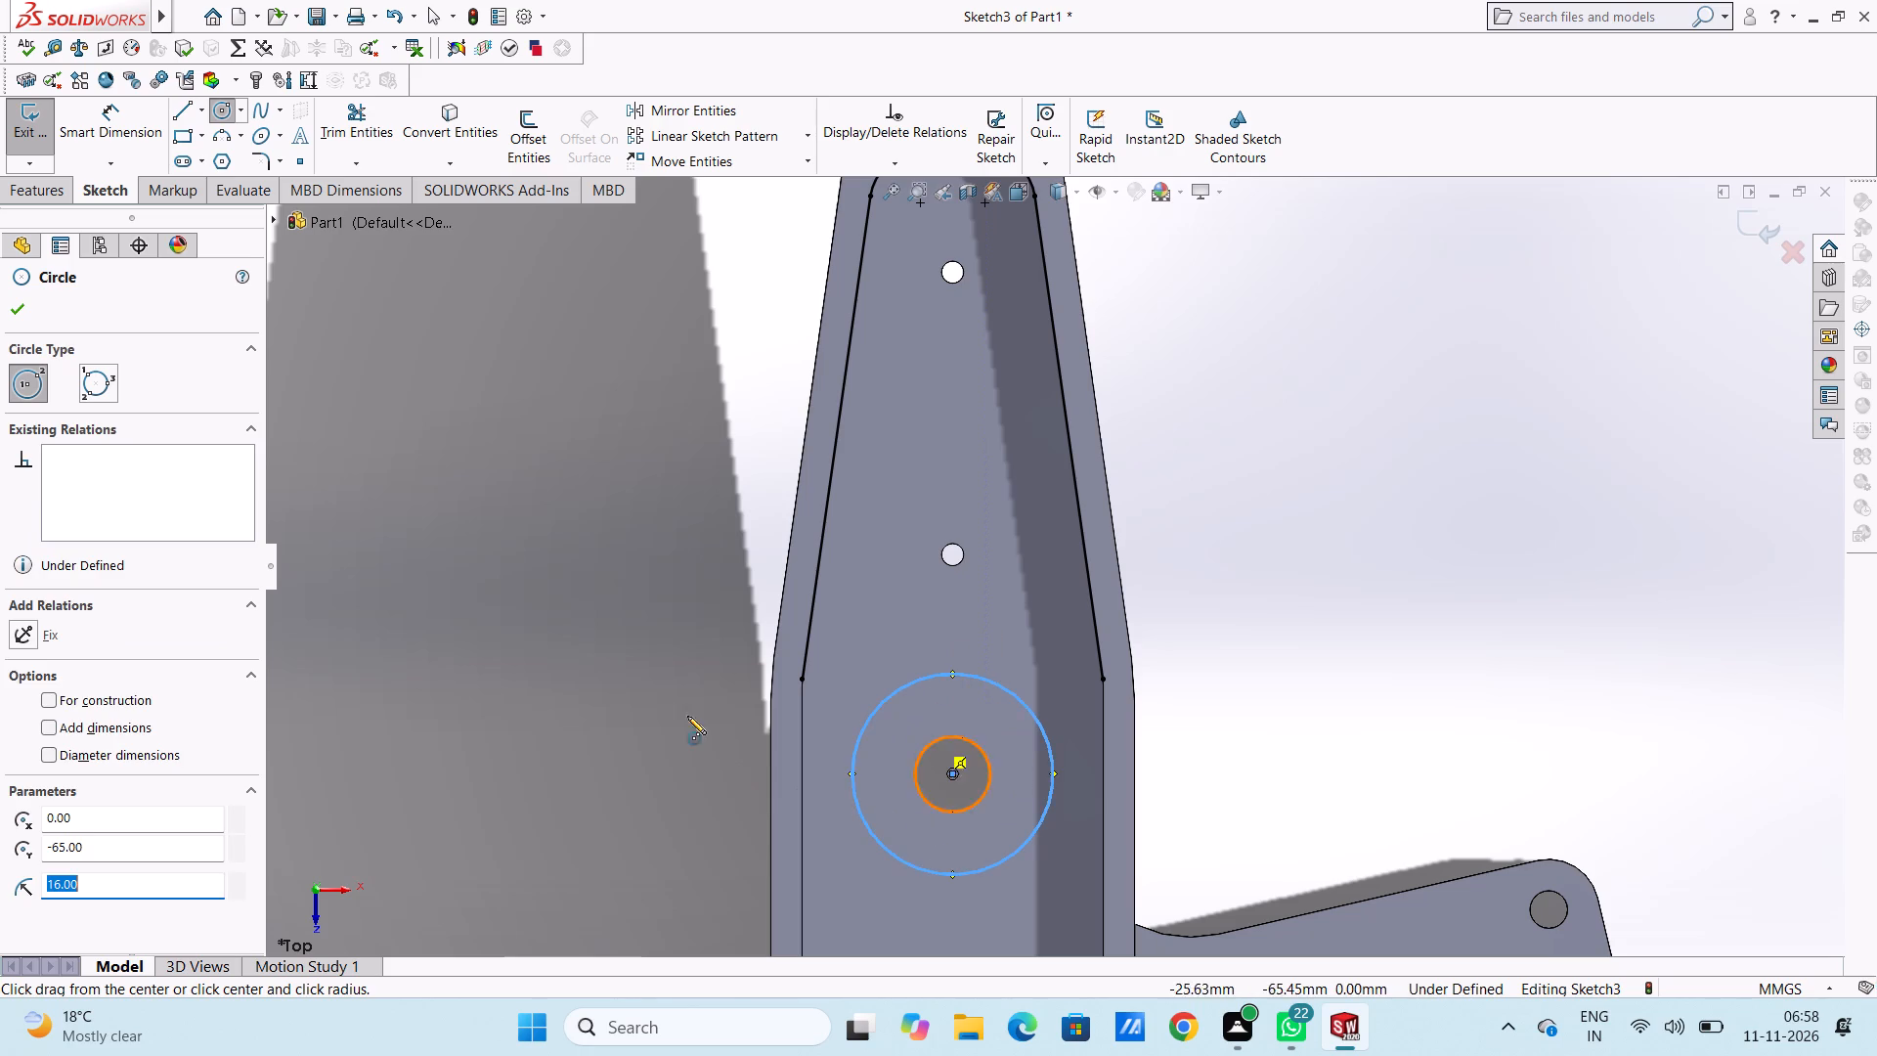
{"action": "right_click", "coordinate": [583, 355]}
{"action": "left_click", "coordinate": [631, 369]}
{"action": "left_click", "coordinate": [583, 384]}
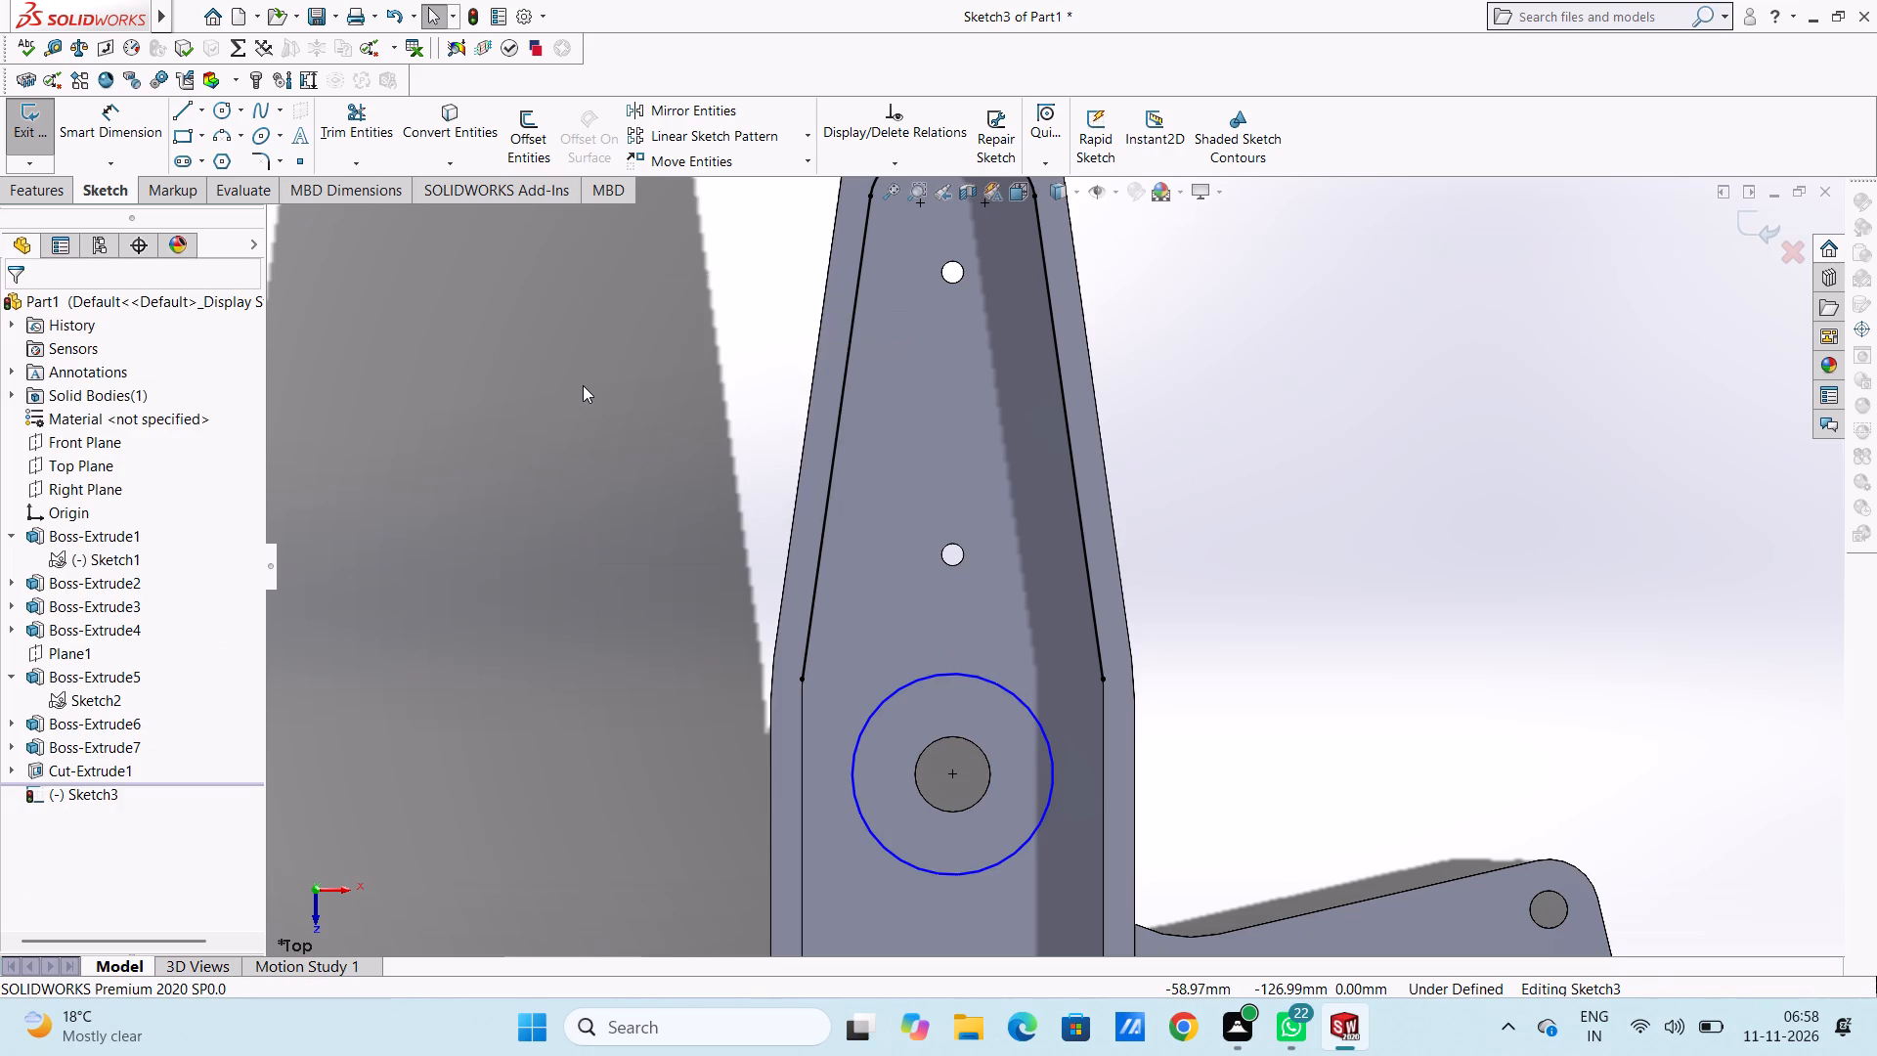
{"action": "scroll", "coordinate": [1043, 584], "scroll_direction": "up", "scroll_amount": 4}
{"action": "scroll", "coordinate": [1058, 614], "scroll_direction": "down", "scroll_amount": 2}
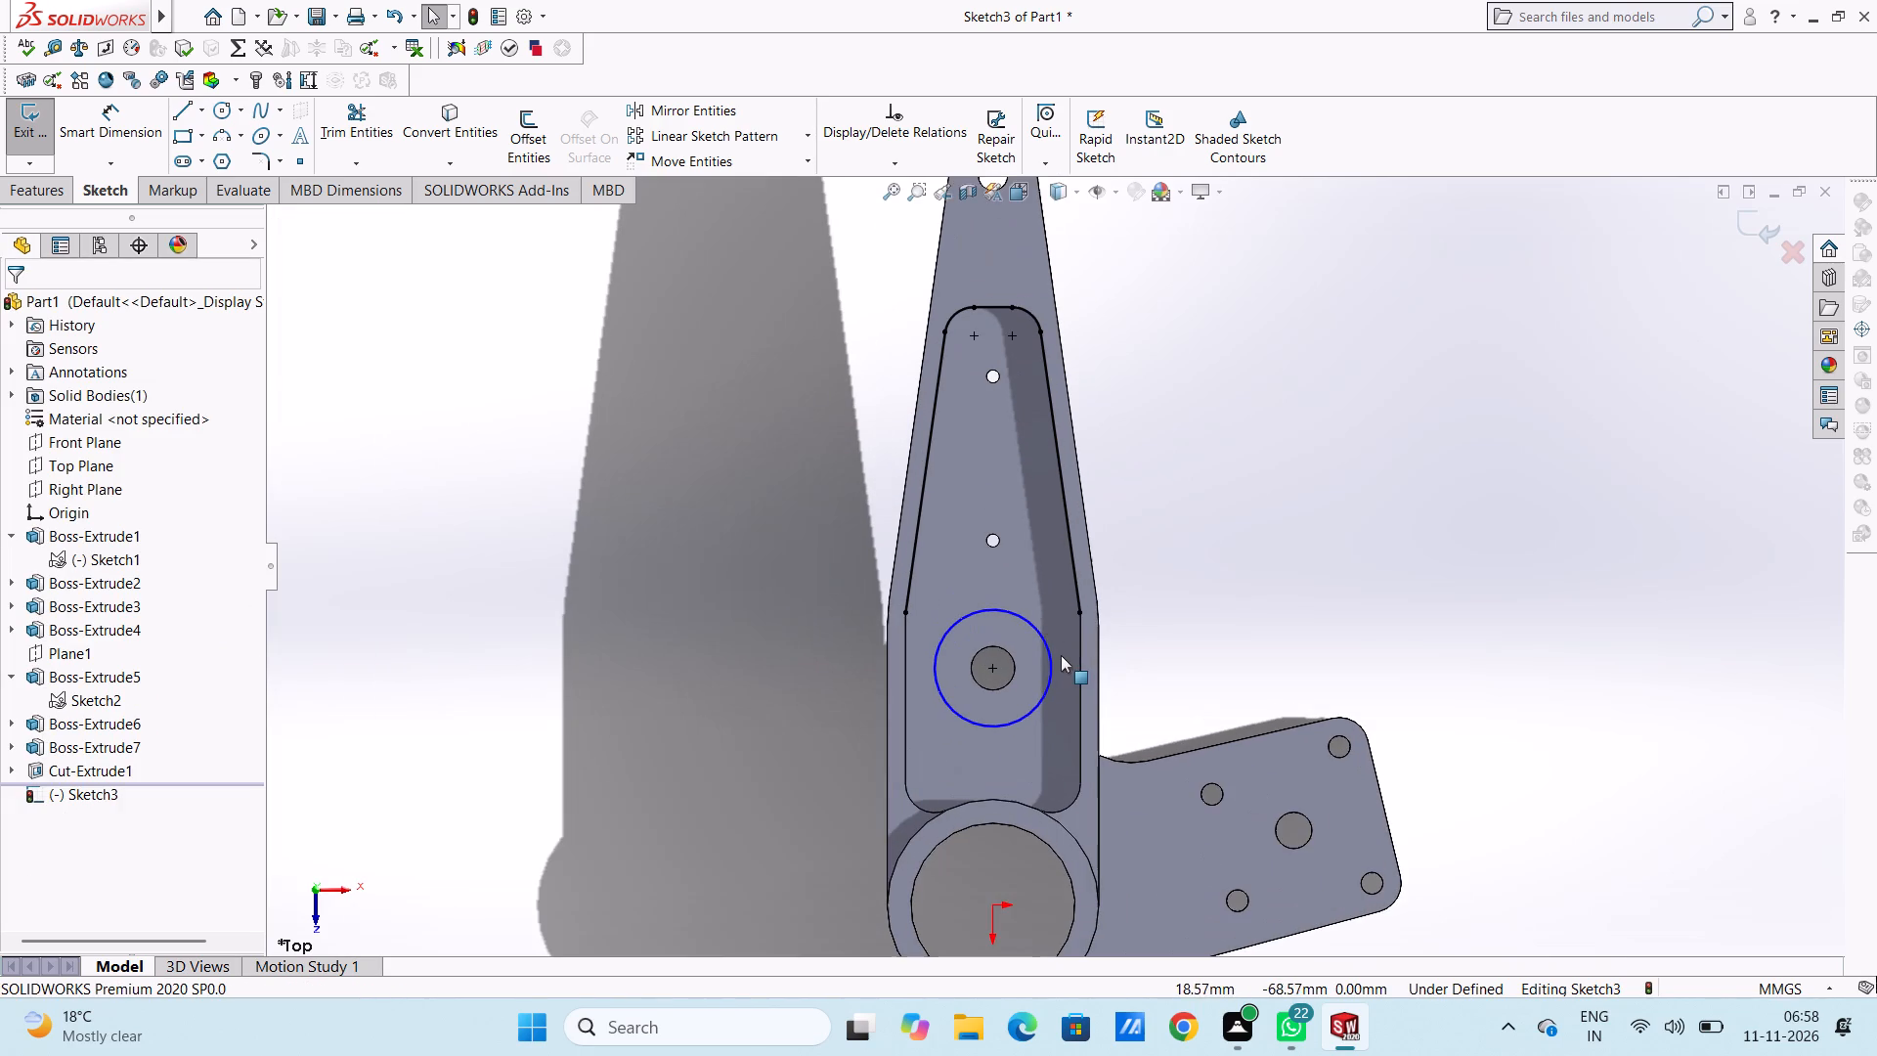
{"action": "scroll", "coordinate": [1144, 650], "scroll_direction": "down", "scroll_amount": 1}
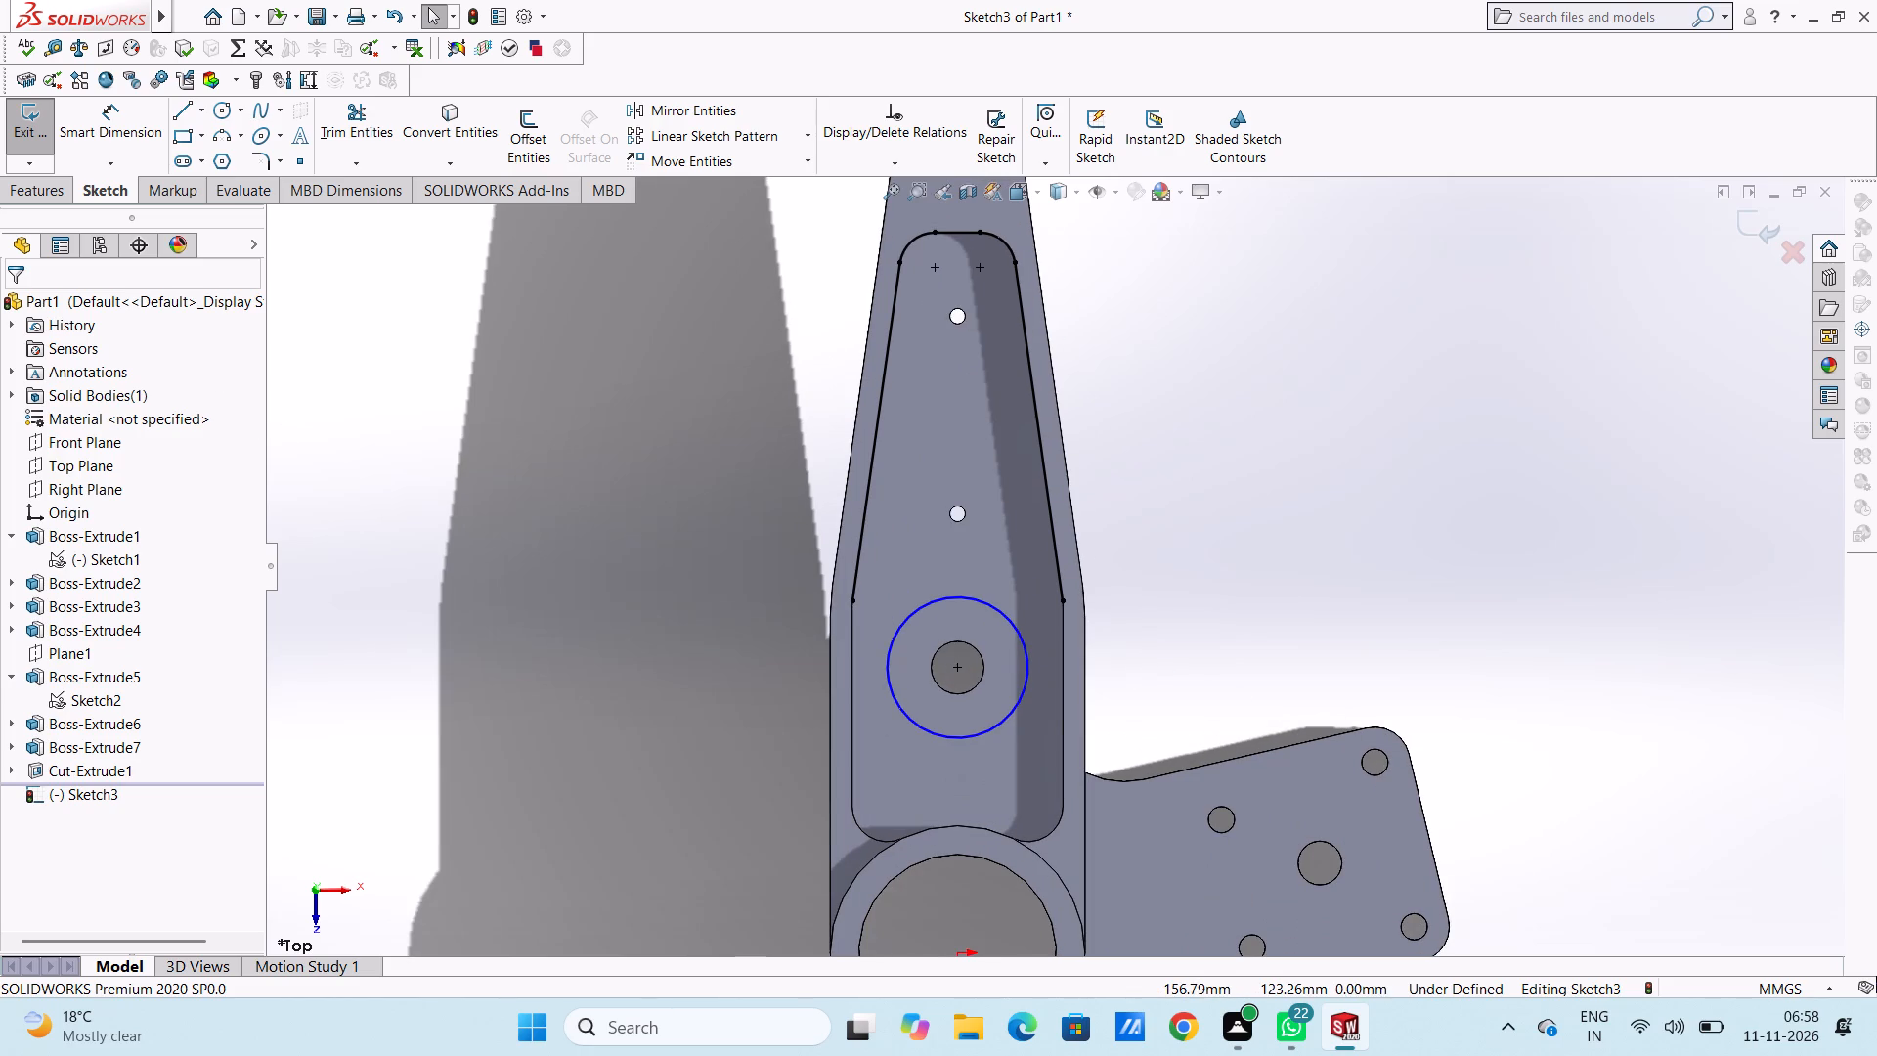
Add a diameter dimension to the sketched circle around the large hole in the pocket floor.
{"action": "left_click", "coordinate": [90, 110]}
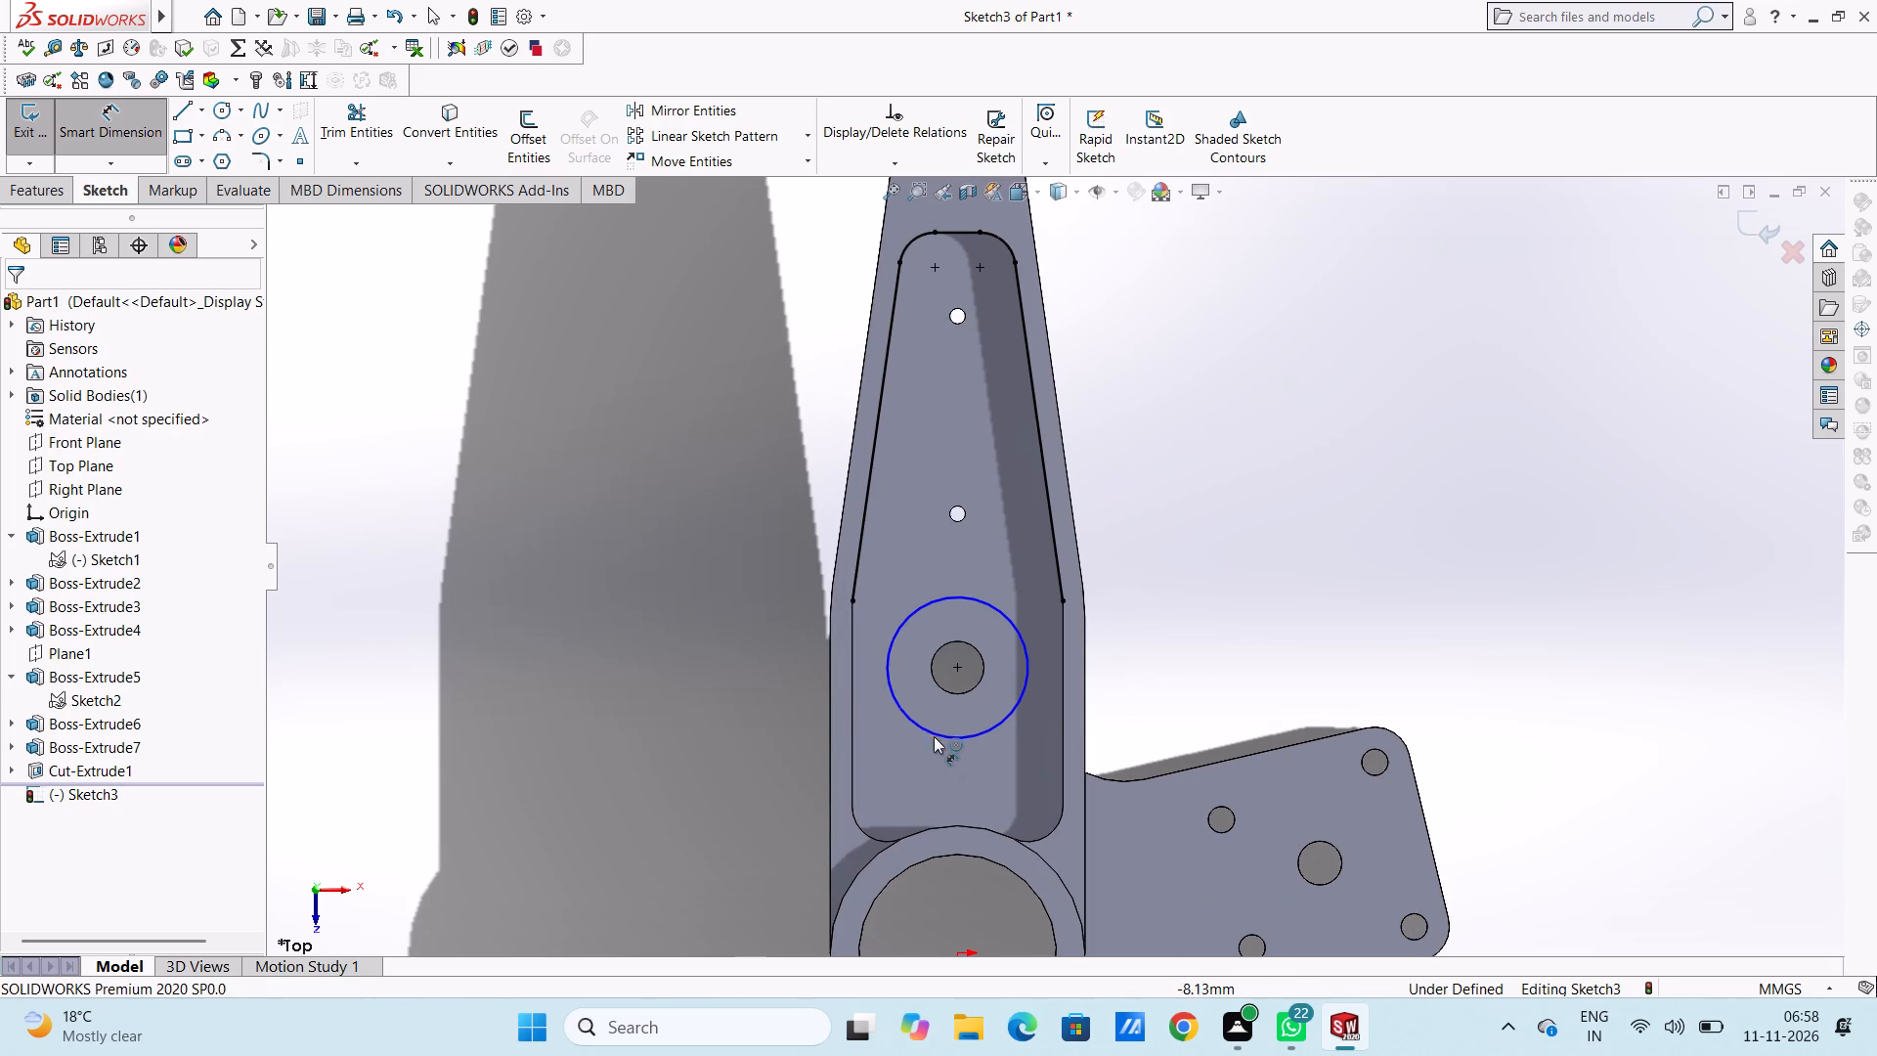
{"action": "left_click", "coordinate": [938, 735]}
{"action": "left_click", "coordinate": [582, 787]}
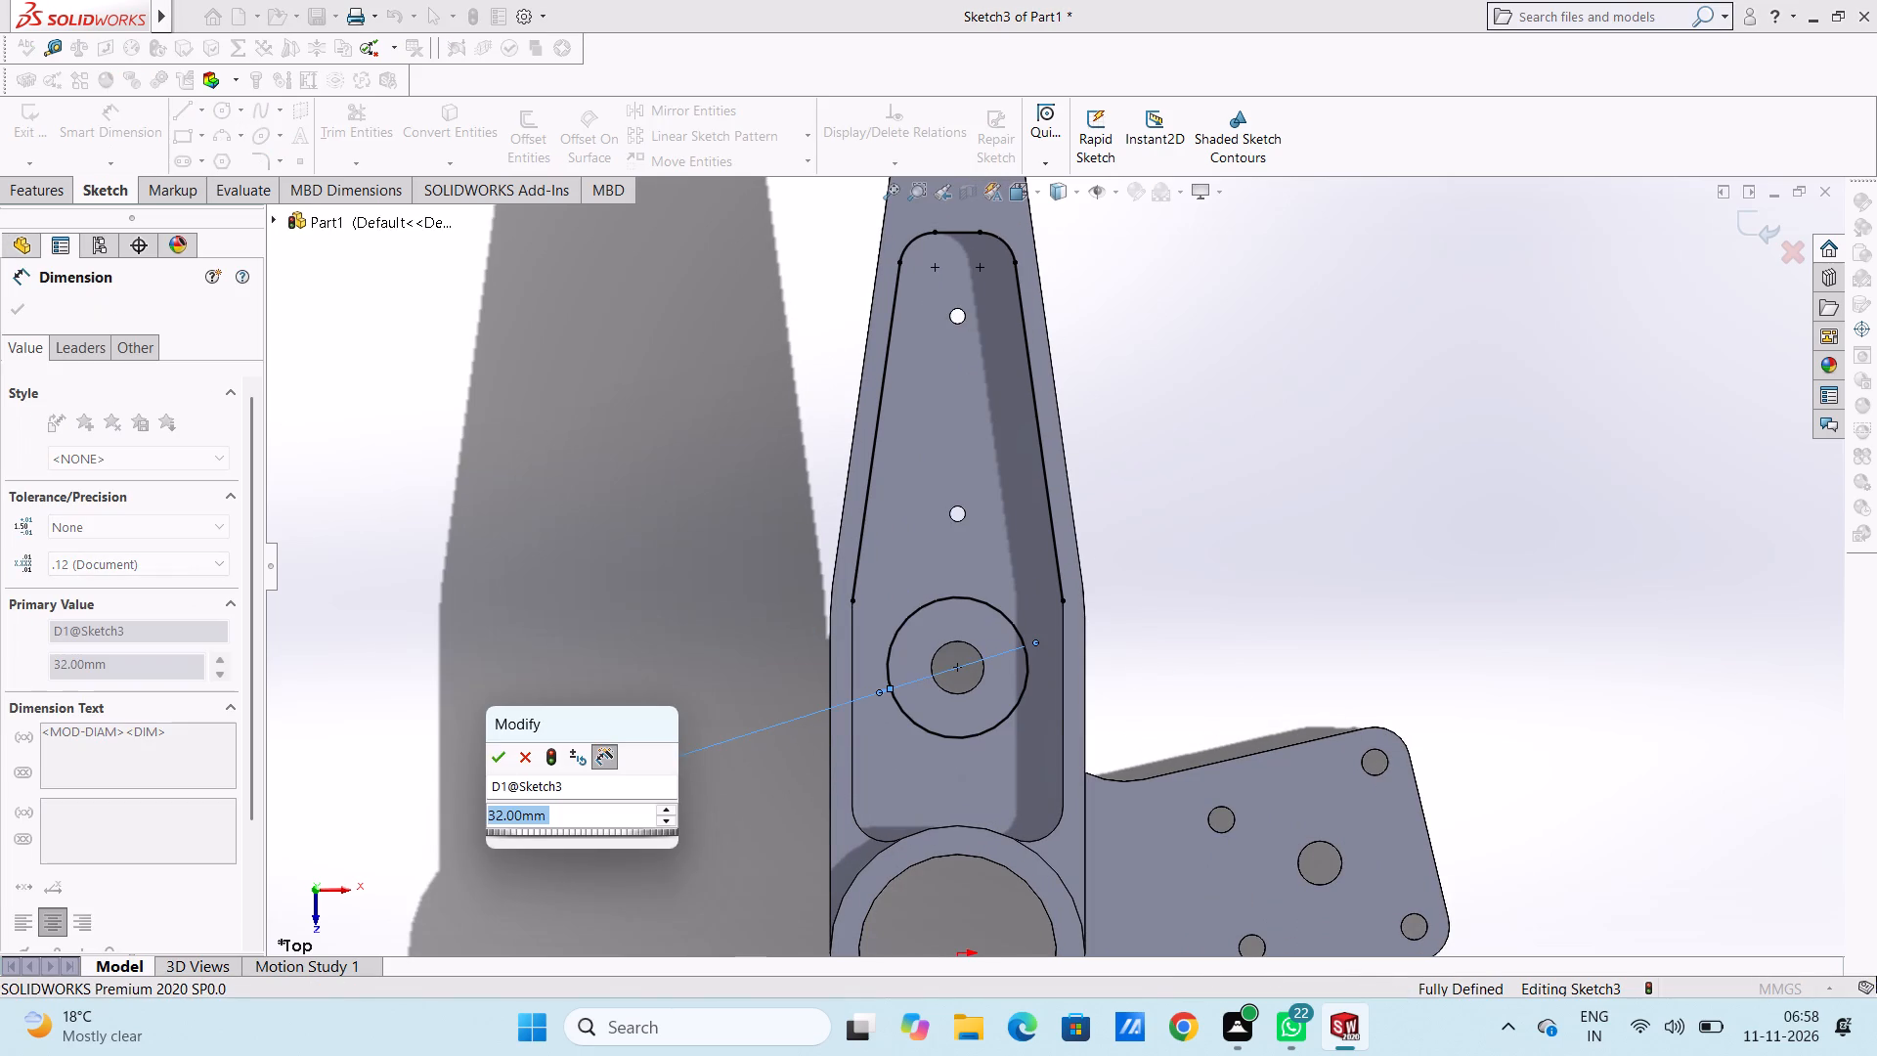
{"action": "left_click", "coordinate": [497, 746]}
{"action": "left_click", "coordinate": [514, 678]}
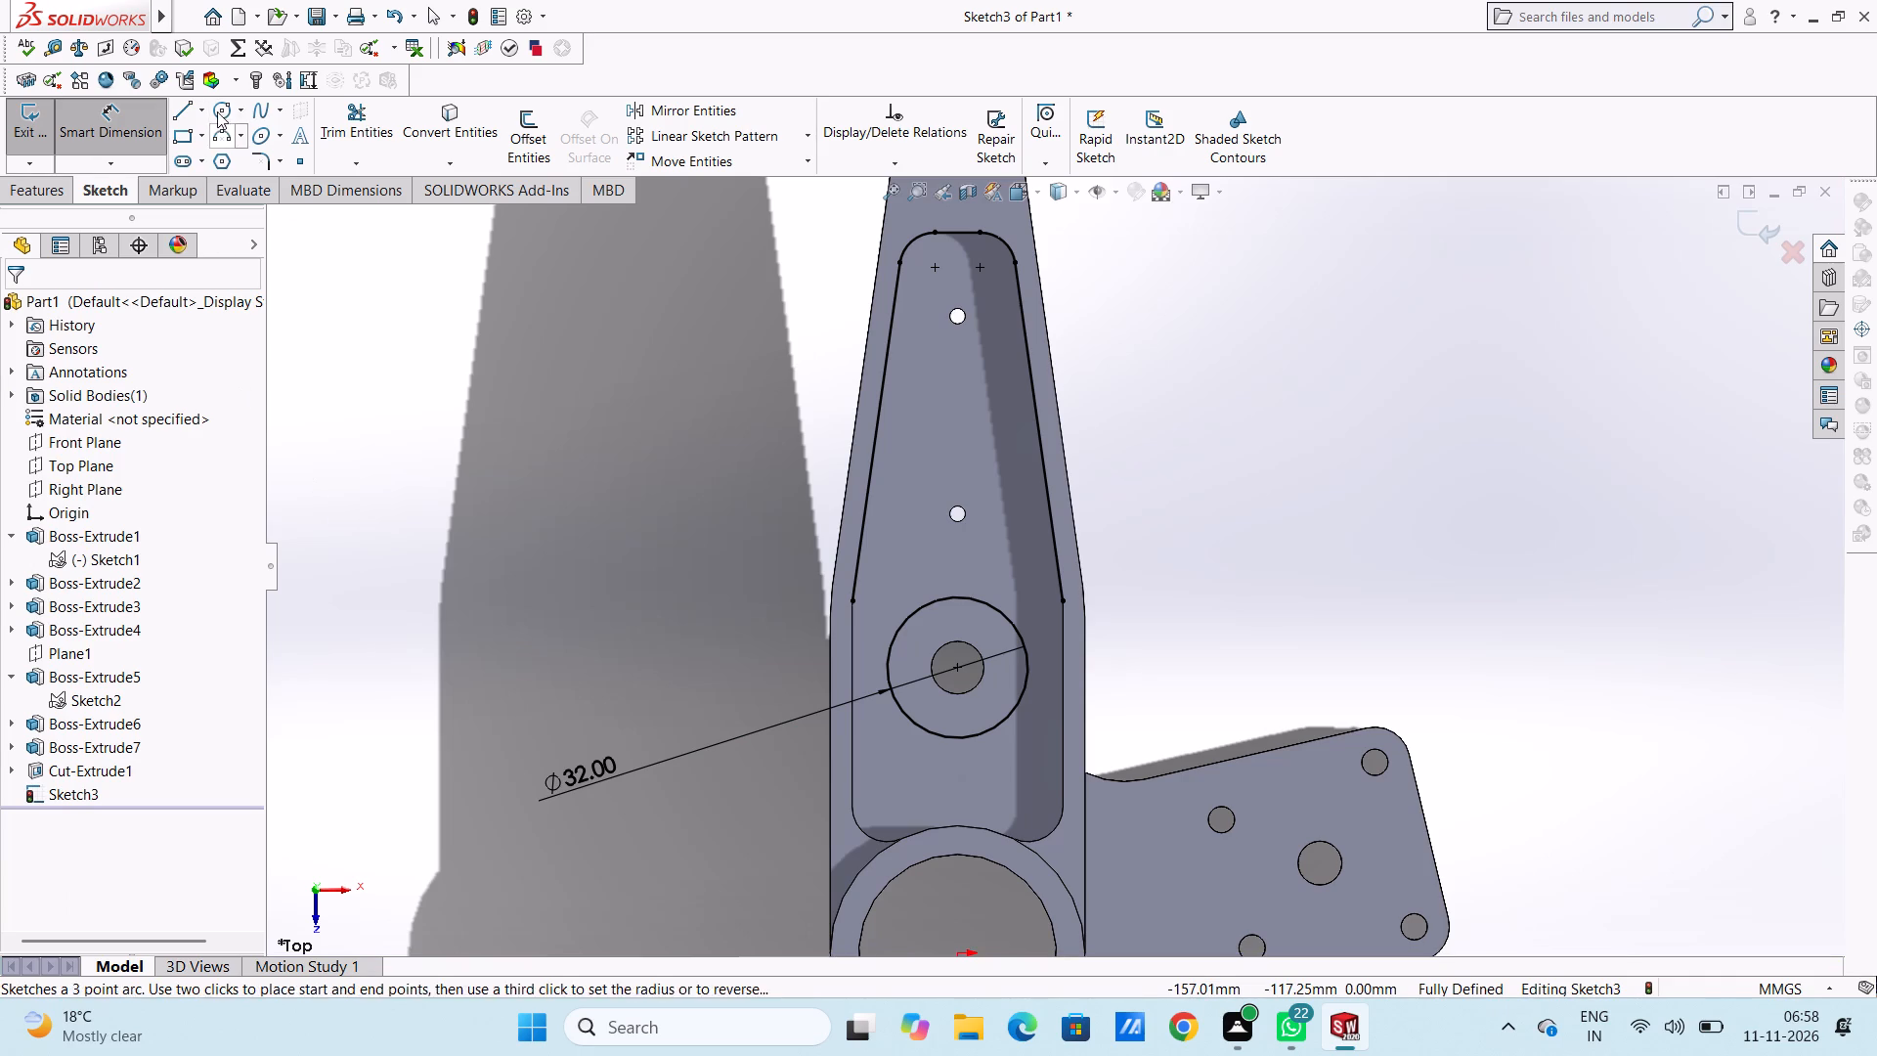
Draw two 3-point arcs of 8 mm radius, one on each side, joining the slanted lines' lower portions to the circle.
{"action": "left_click", "coordinate": [227, 134]}
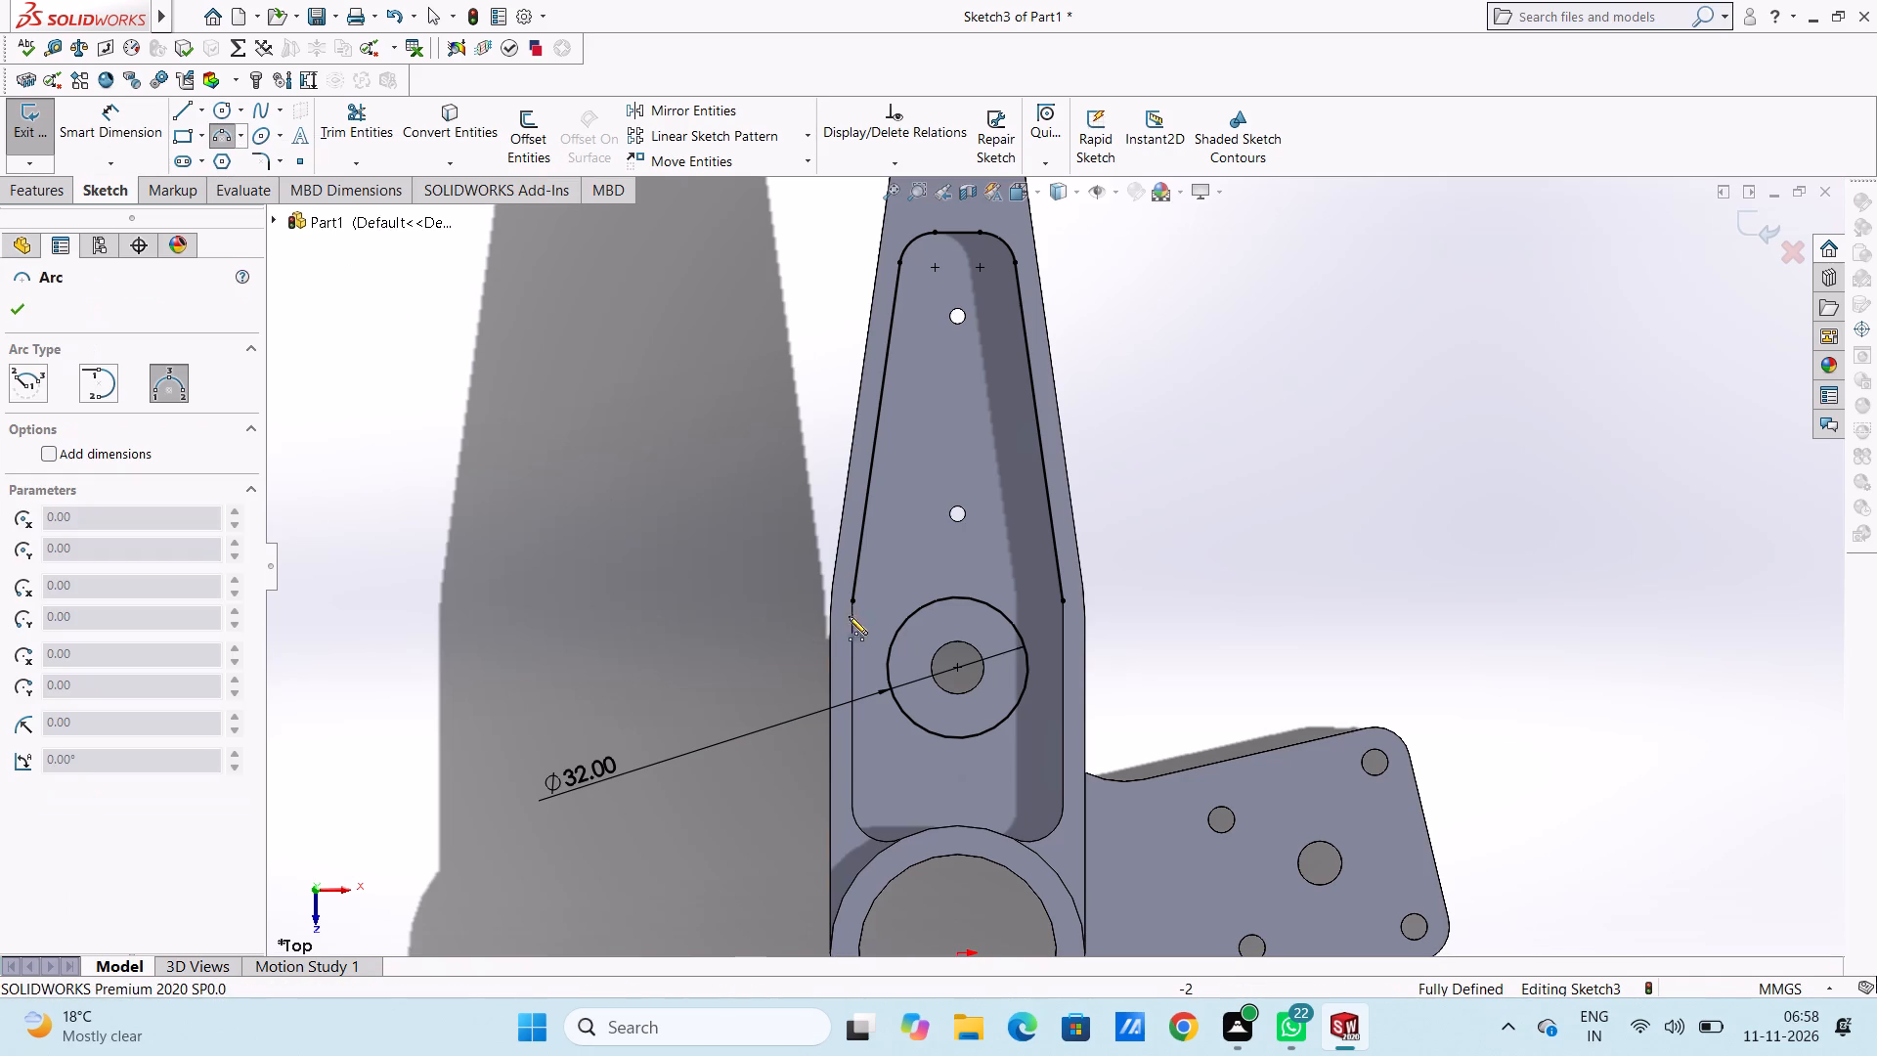
{"action": "left_click", "coordinate": [856, 591]}
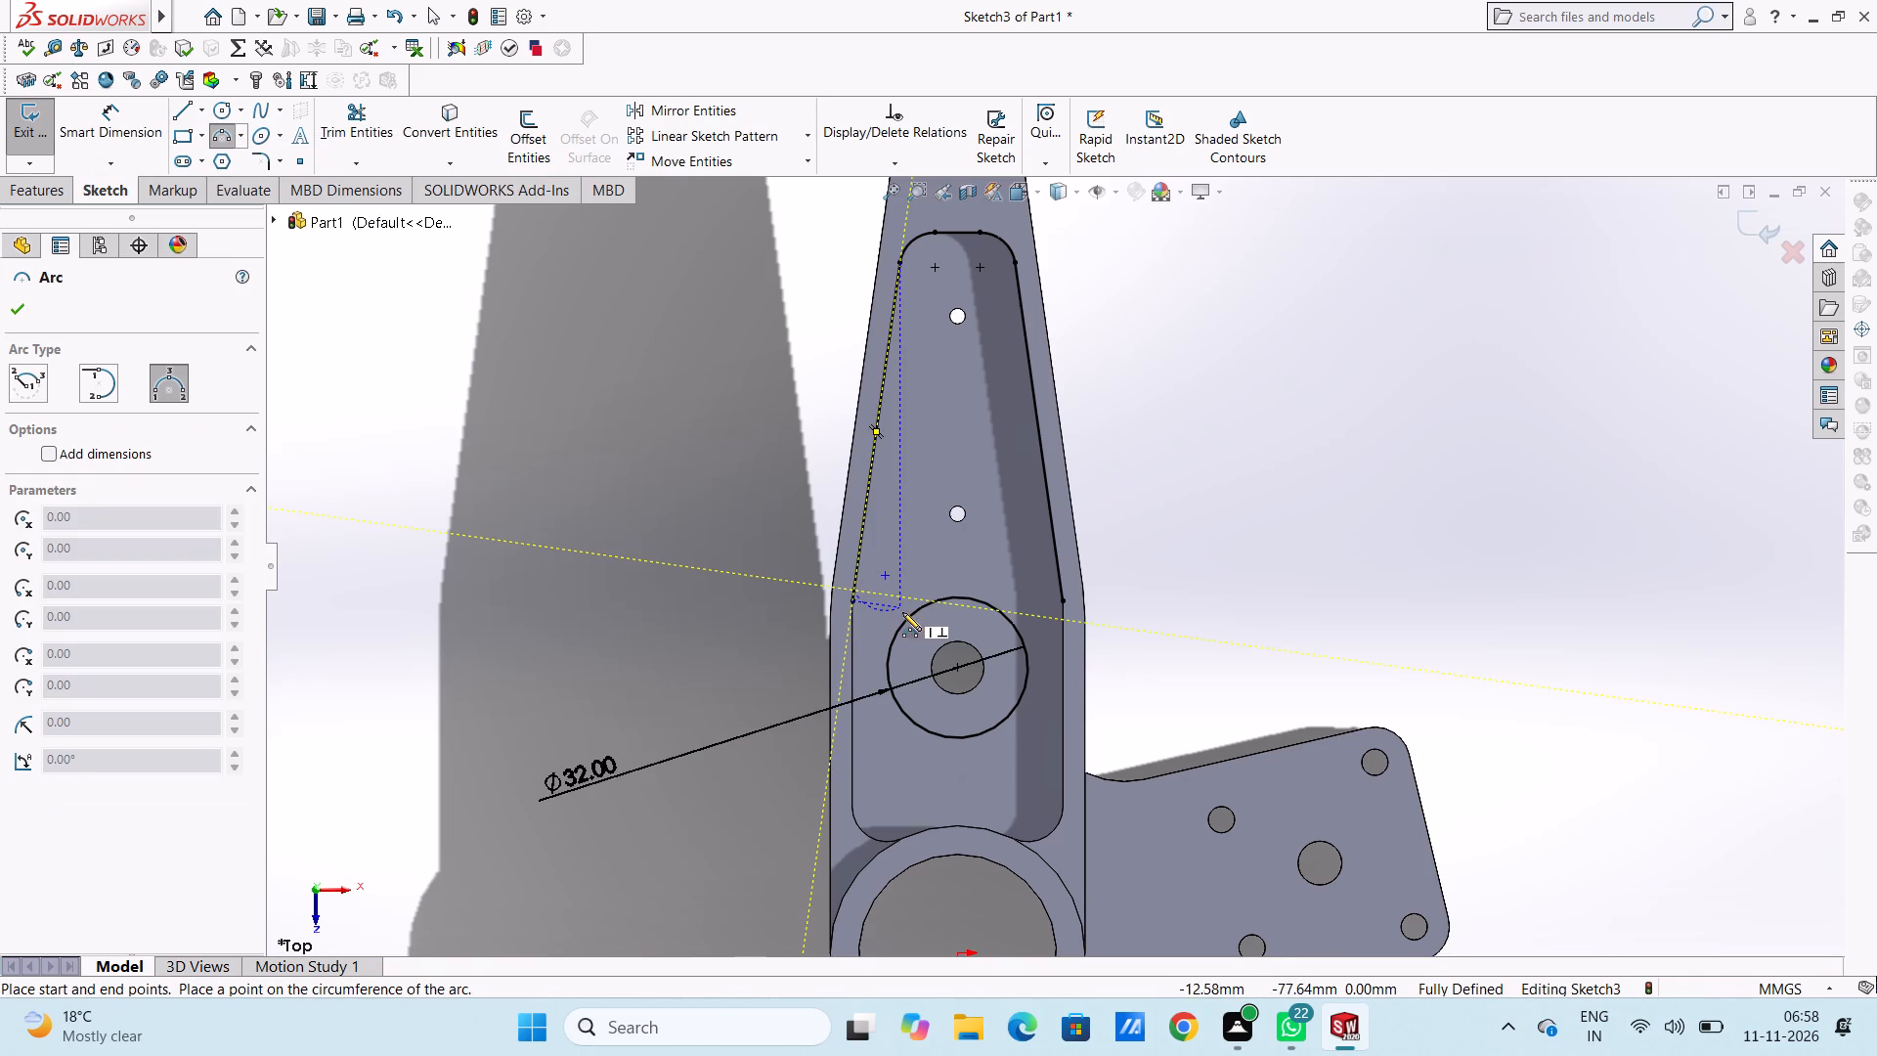
{"action": "left_click", "coordinate": [908, 613]}
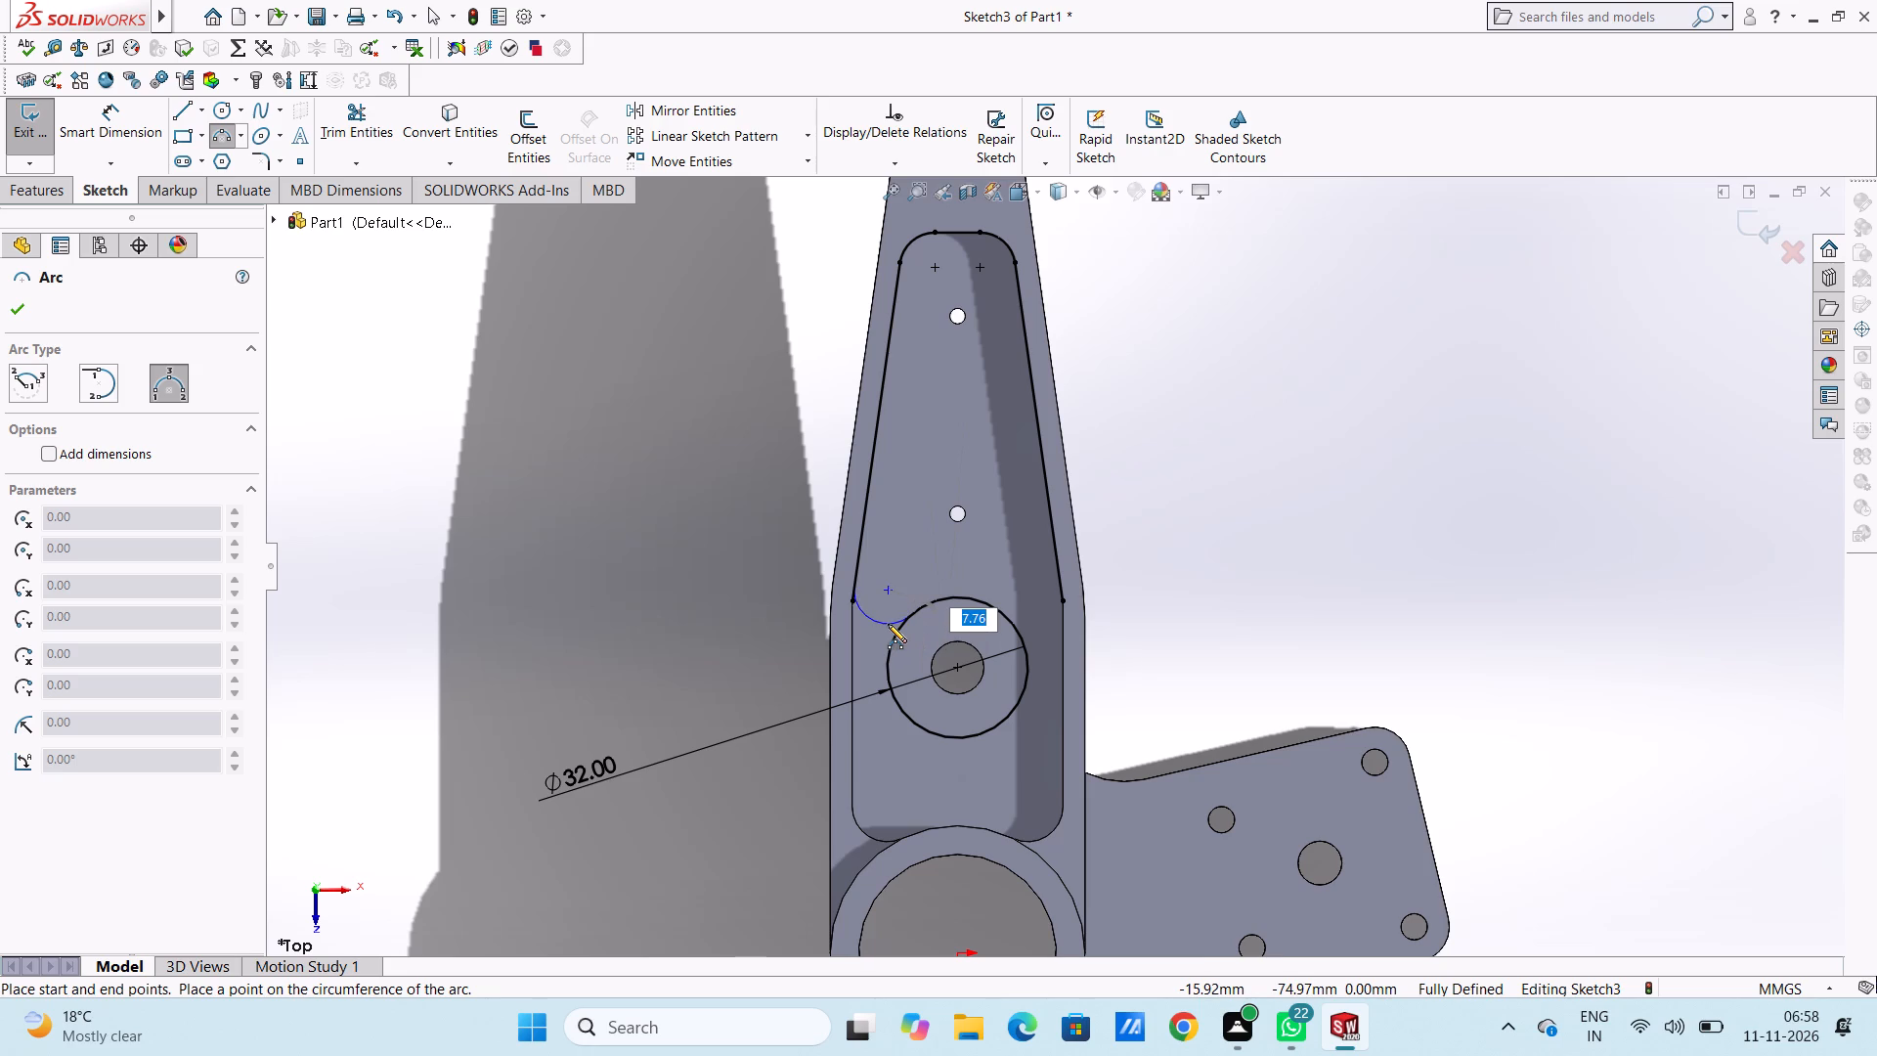
{"action": "key", "text": "8"}
{"action": "key", "text": "Return"}
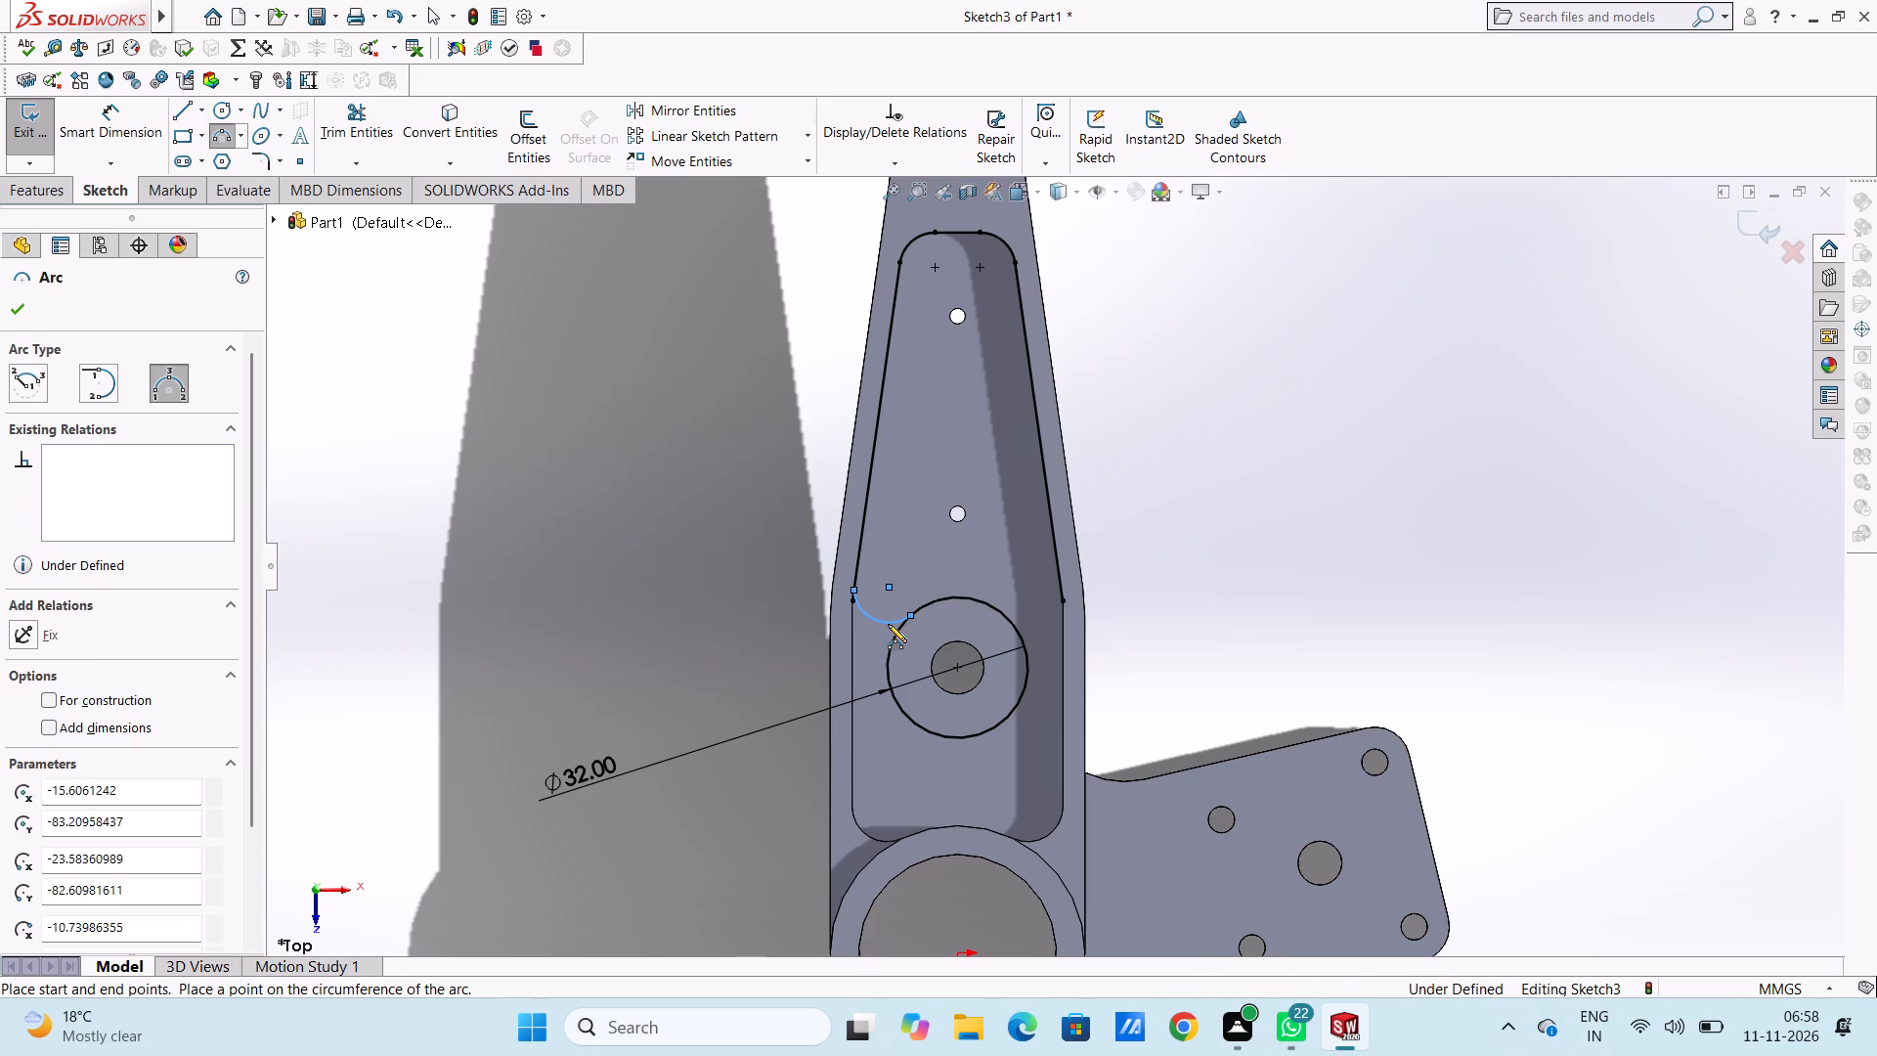
{"action": "left_click", "coordinate": [1008, 618]}
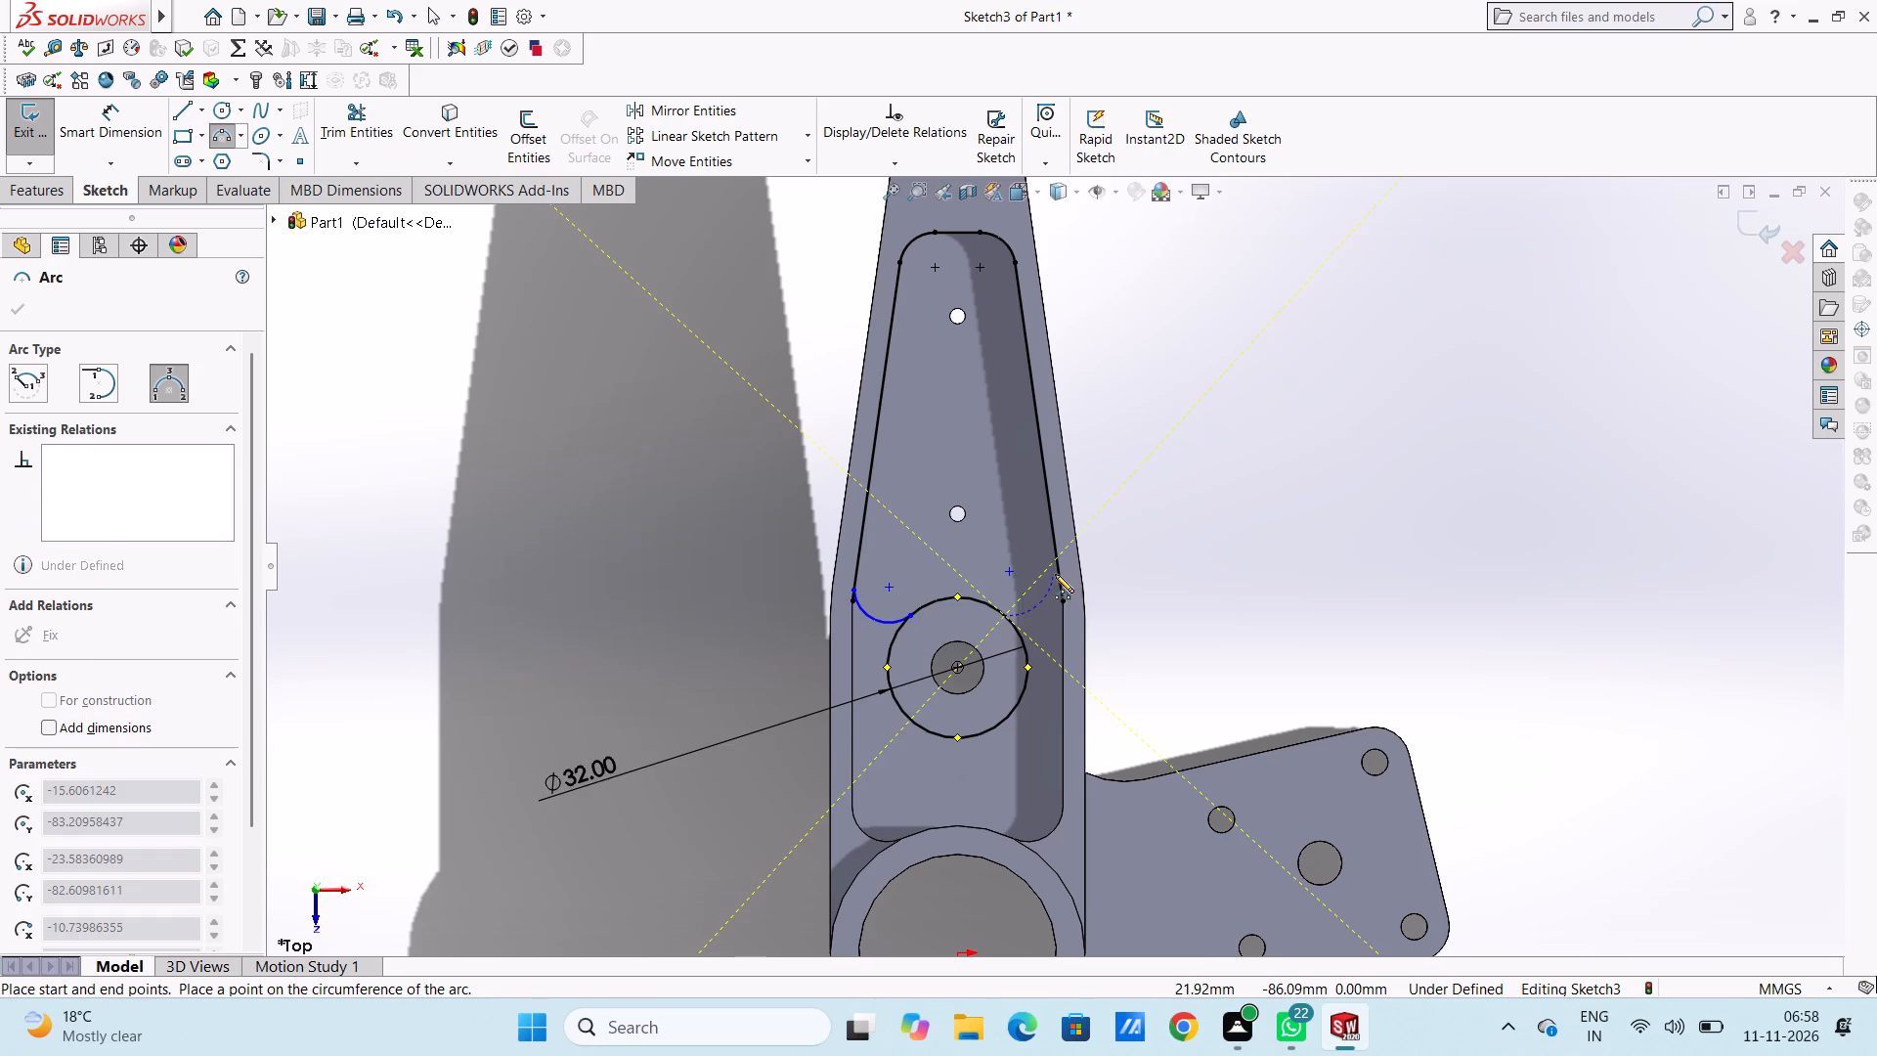
{"action": "left_click", "coordinate": [1058, 572]}
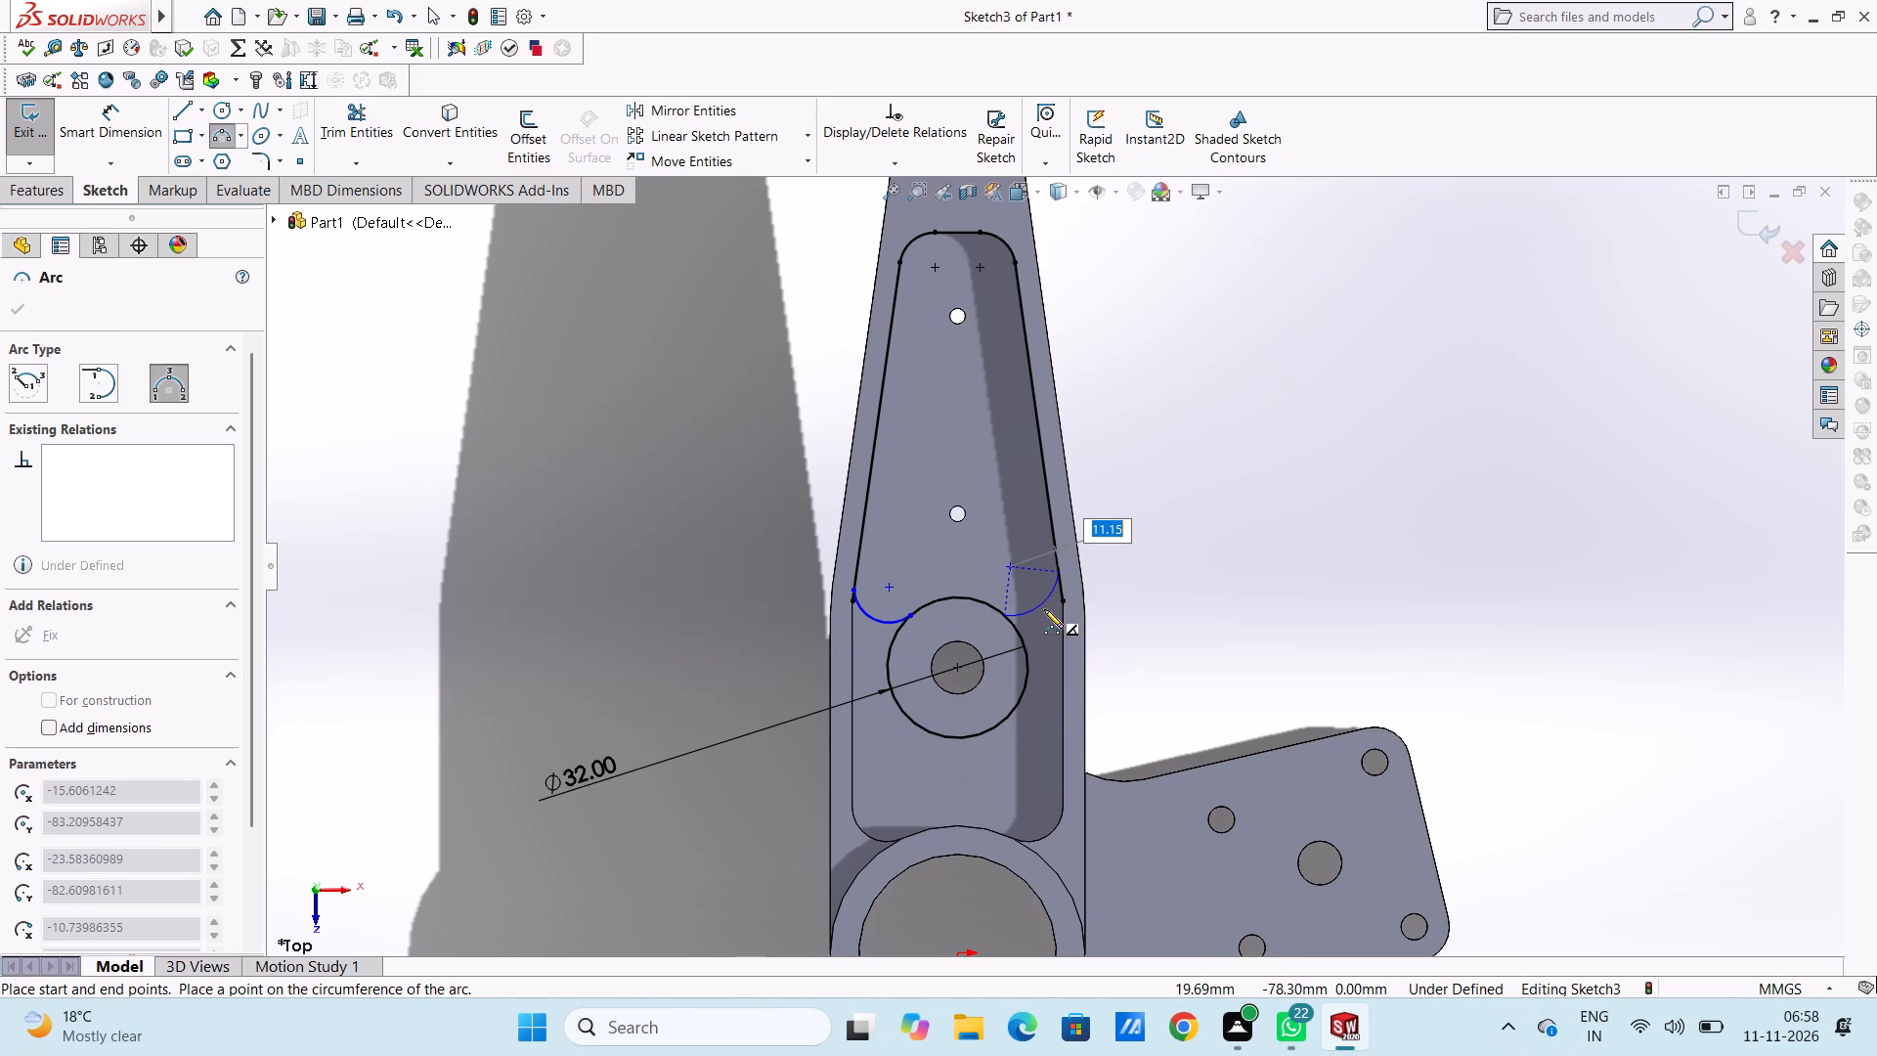
{"action": "key", "text": "8"}
{"action": "key", "text": "Return"}
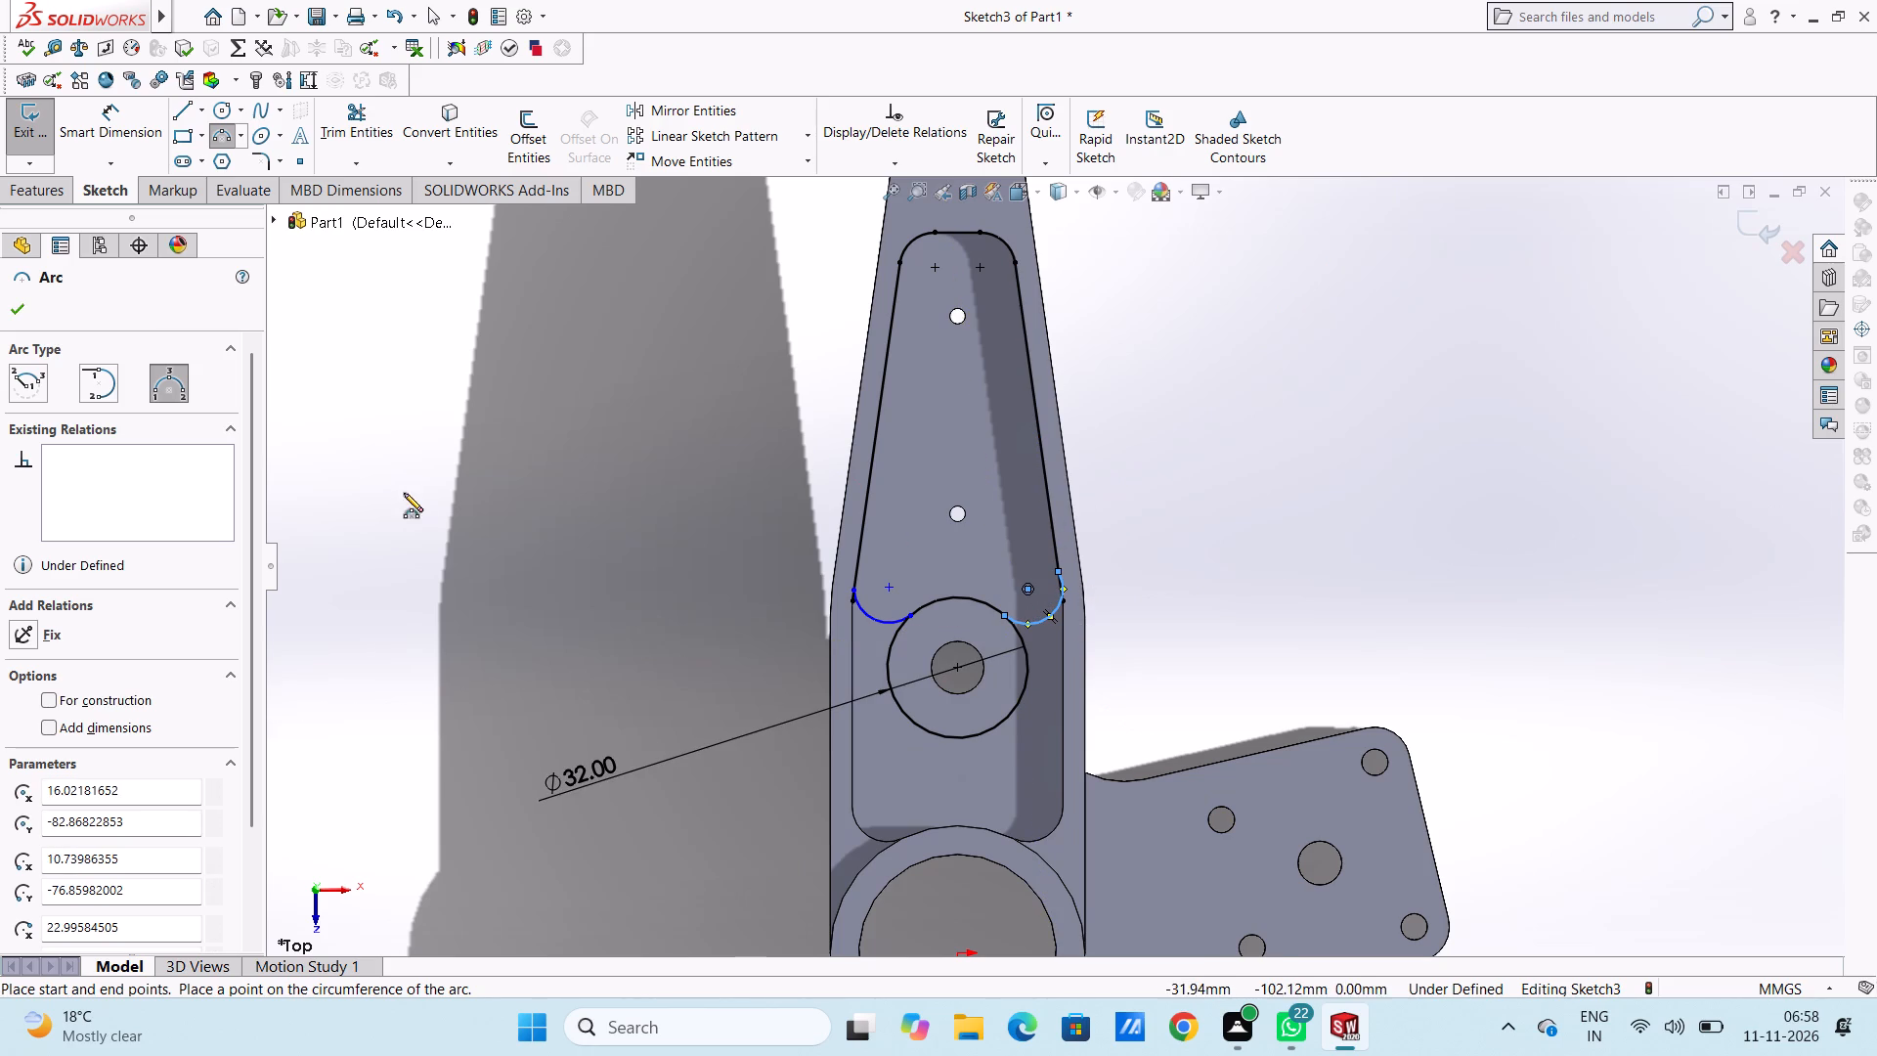
{"action": "left_click", "coordinate": [10, 304]}
{"action": "left_click", "coordinate": [546, 401]}
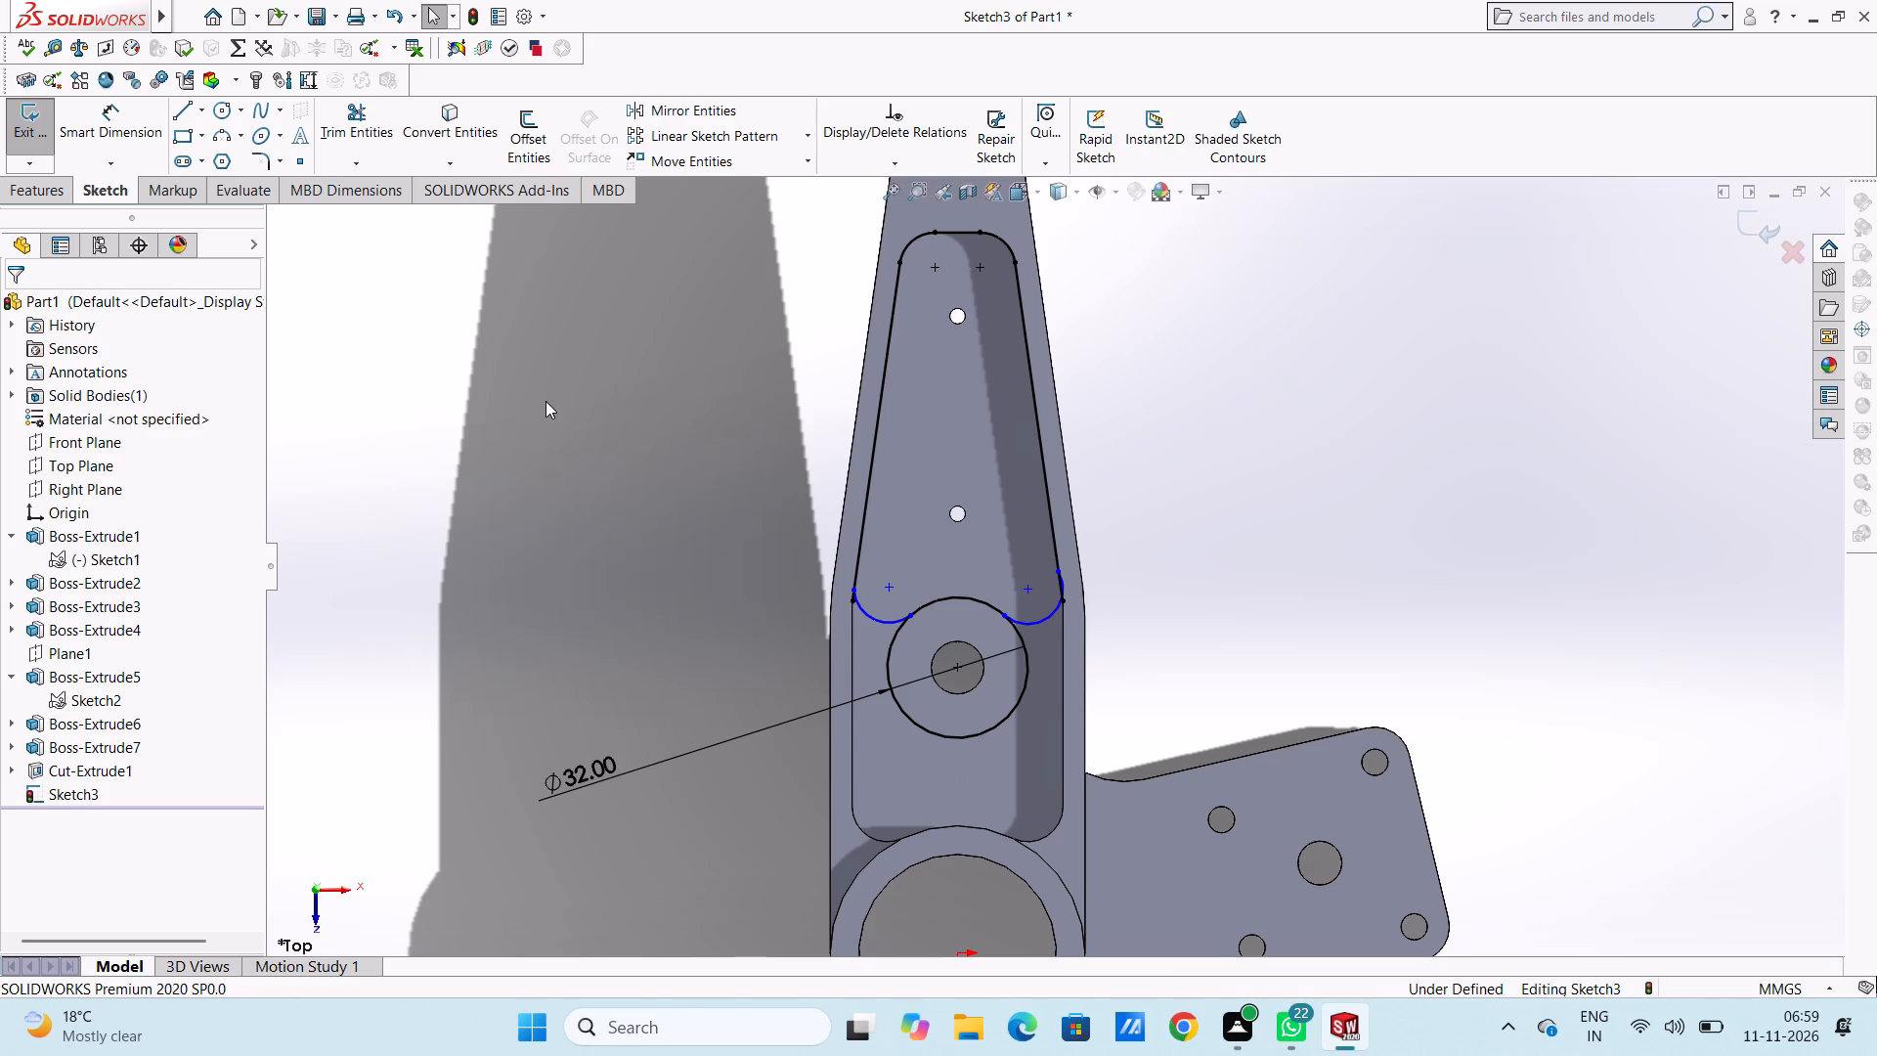
Add a radius dimension to each of the two arcs linking the slanted lines to the circle.
{"action": "left_click", "coordinate": [109, 119]}
{"action": "scroll", "coordinate": [972, 619], "scroll_direction": "down", "scroll_amount": 3}
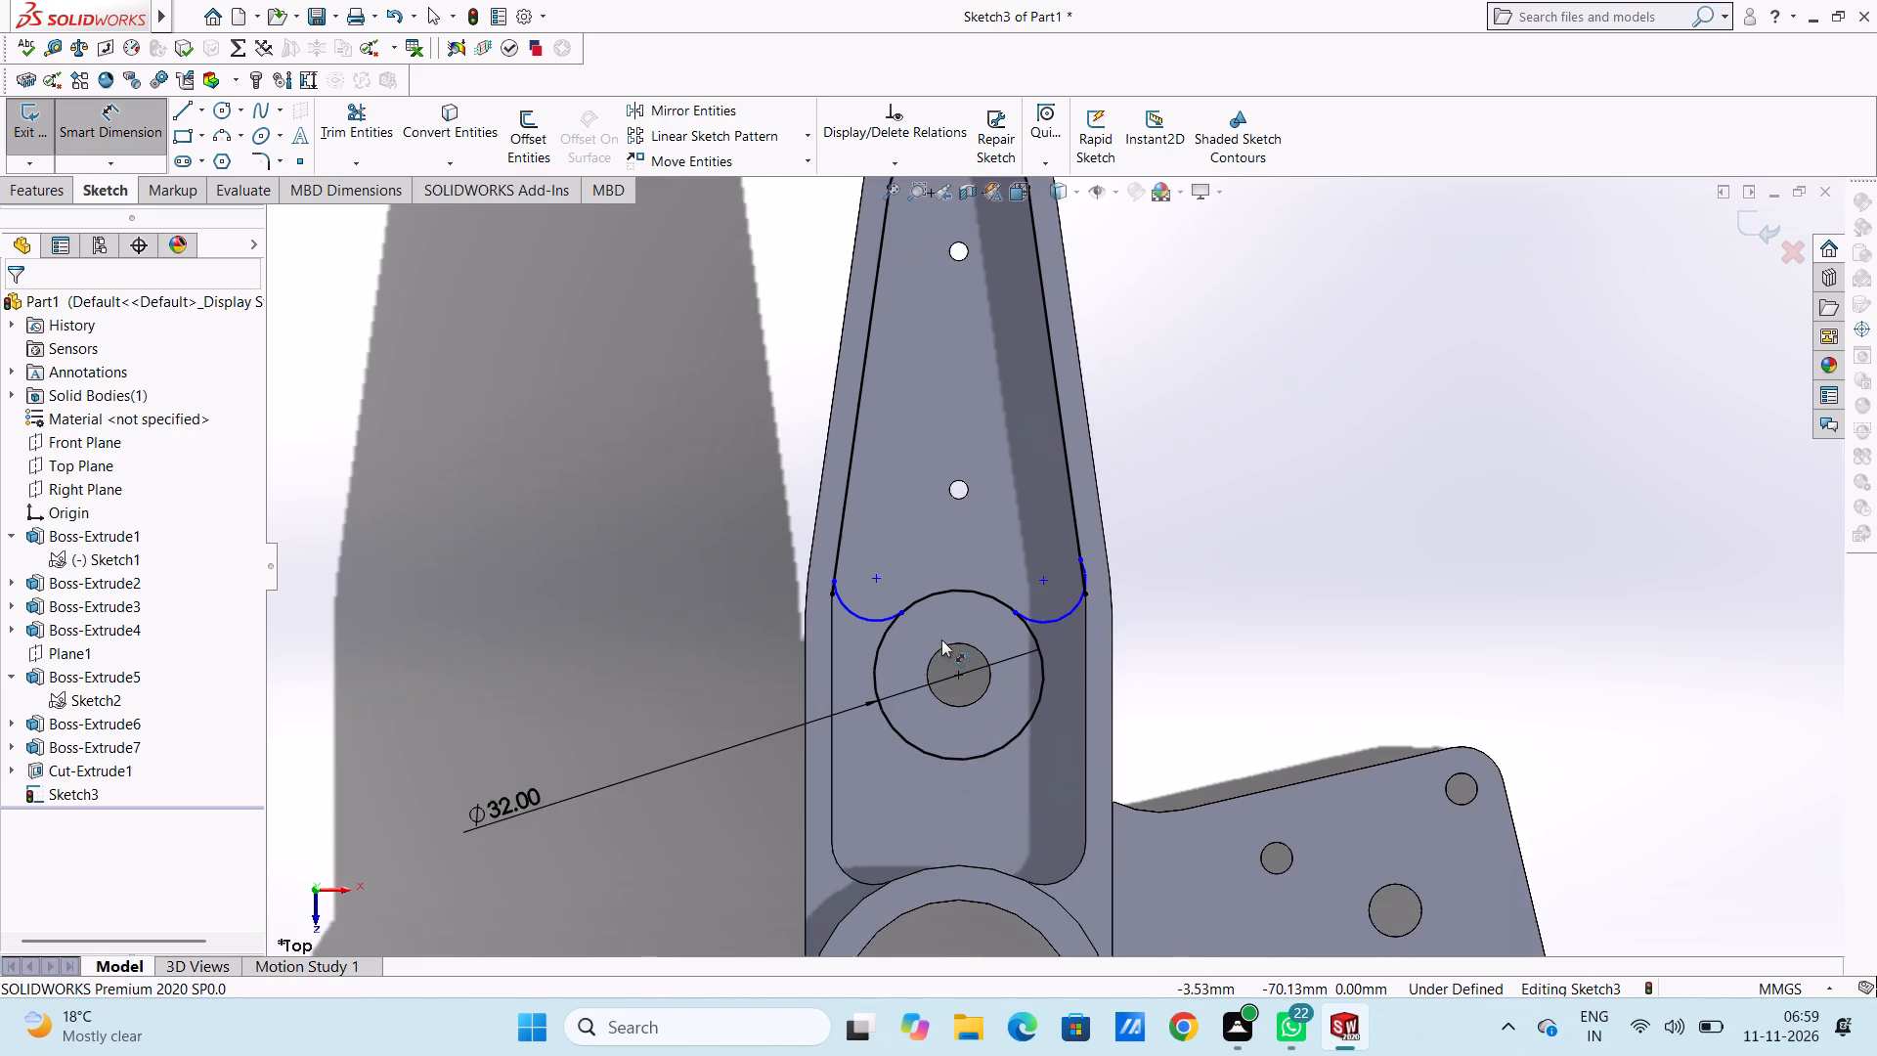
{"action": "scroll", "coordinate": [941, 639], "scroll_direction": "down", "scroll_amount": 1}
{"action": "left_click", "coordinate": [830, 589]}
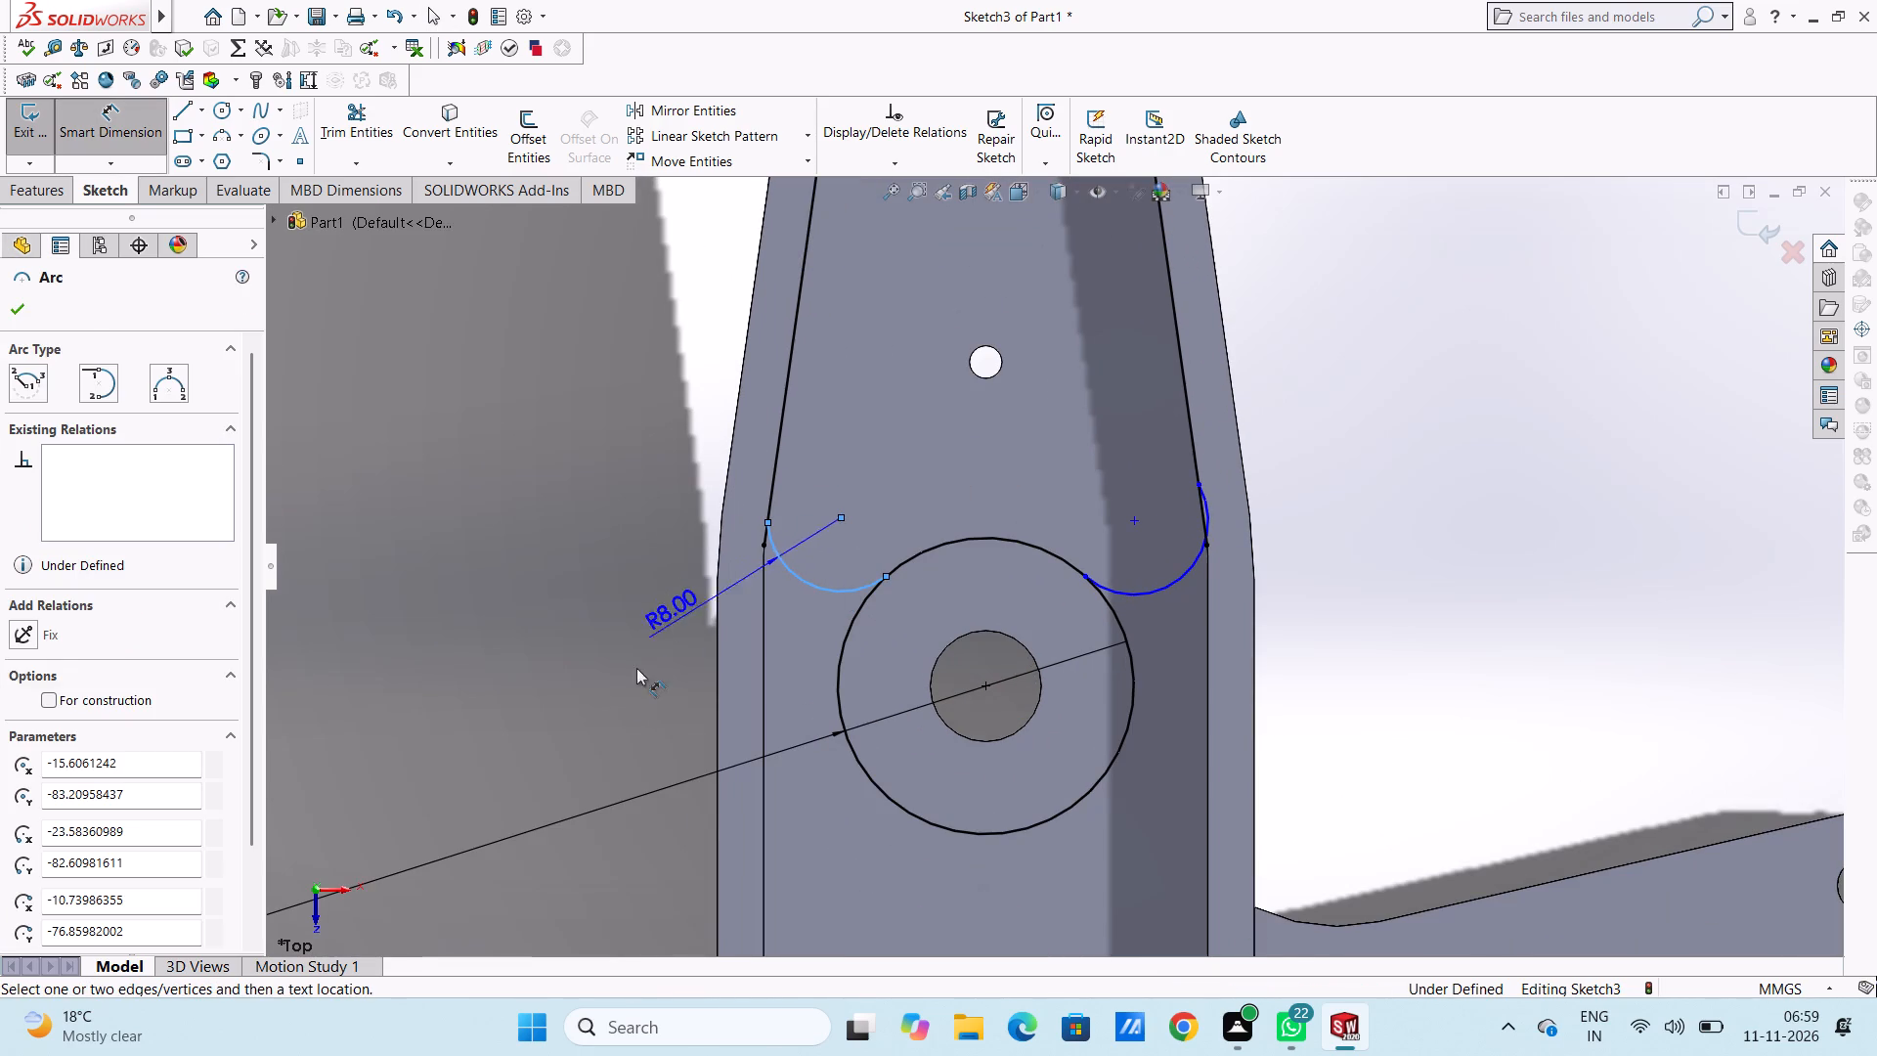
{"action": "left_click", "coordinate": [525, 731]}
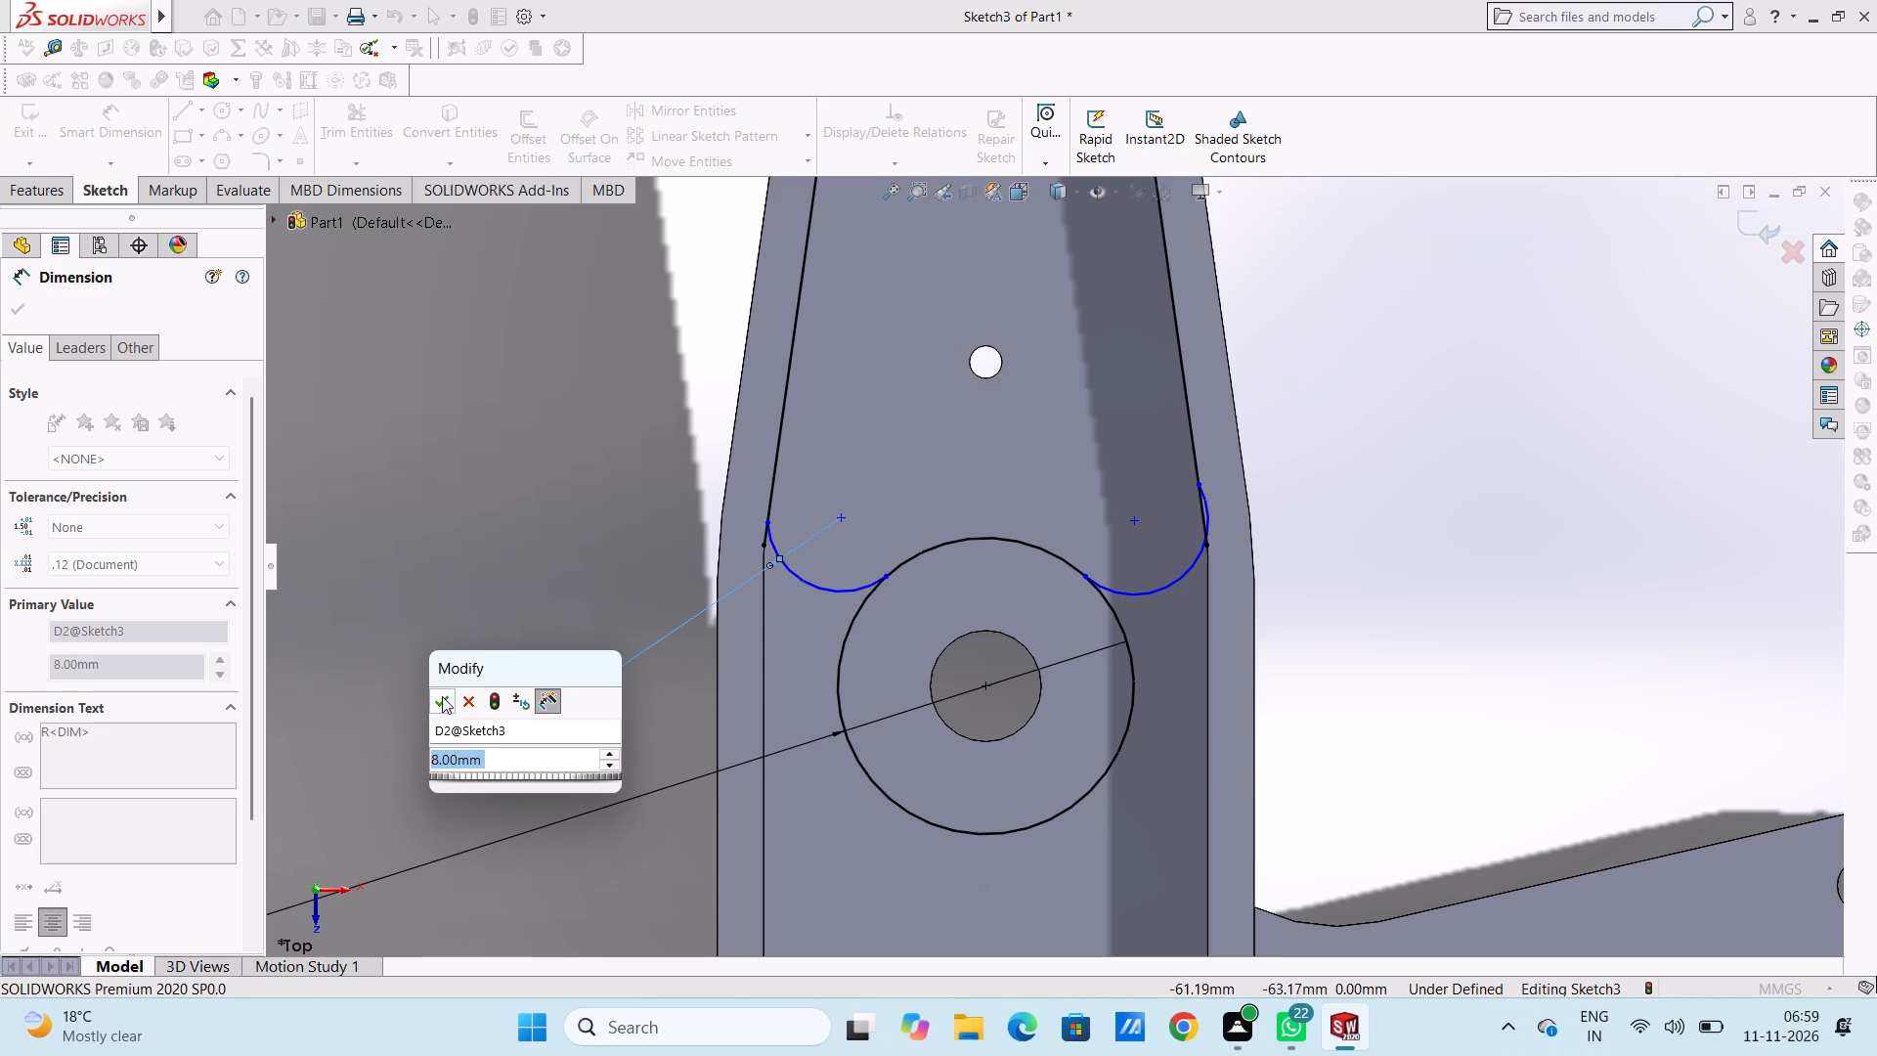
{"action": "left_click", "coordinate": [442, 695]}
{"action": "left_click", "coordinate": [458, 585]}
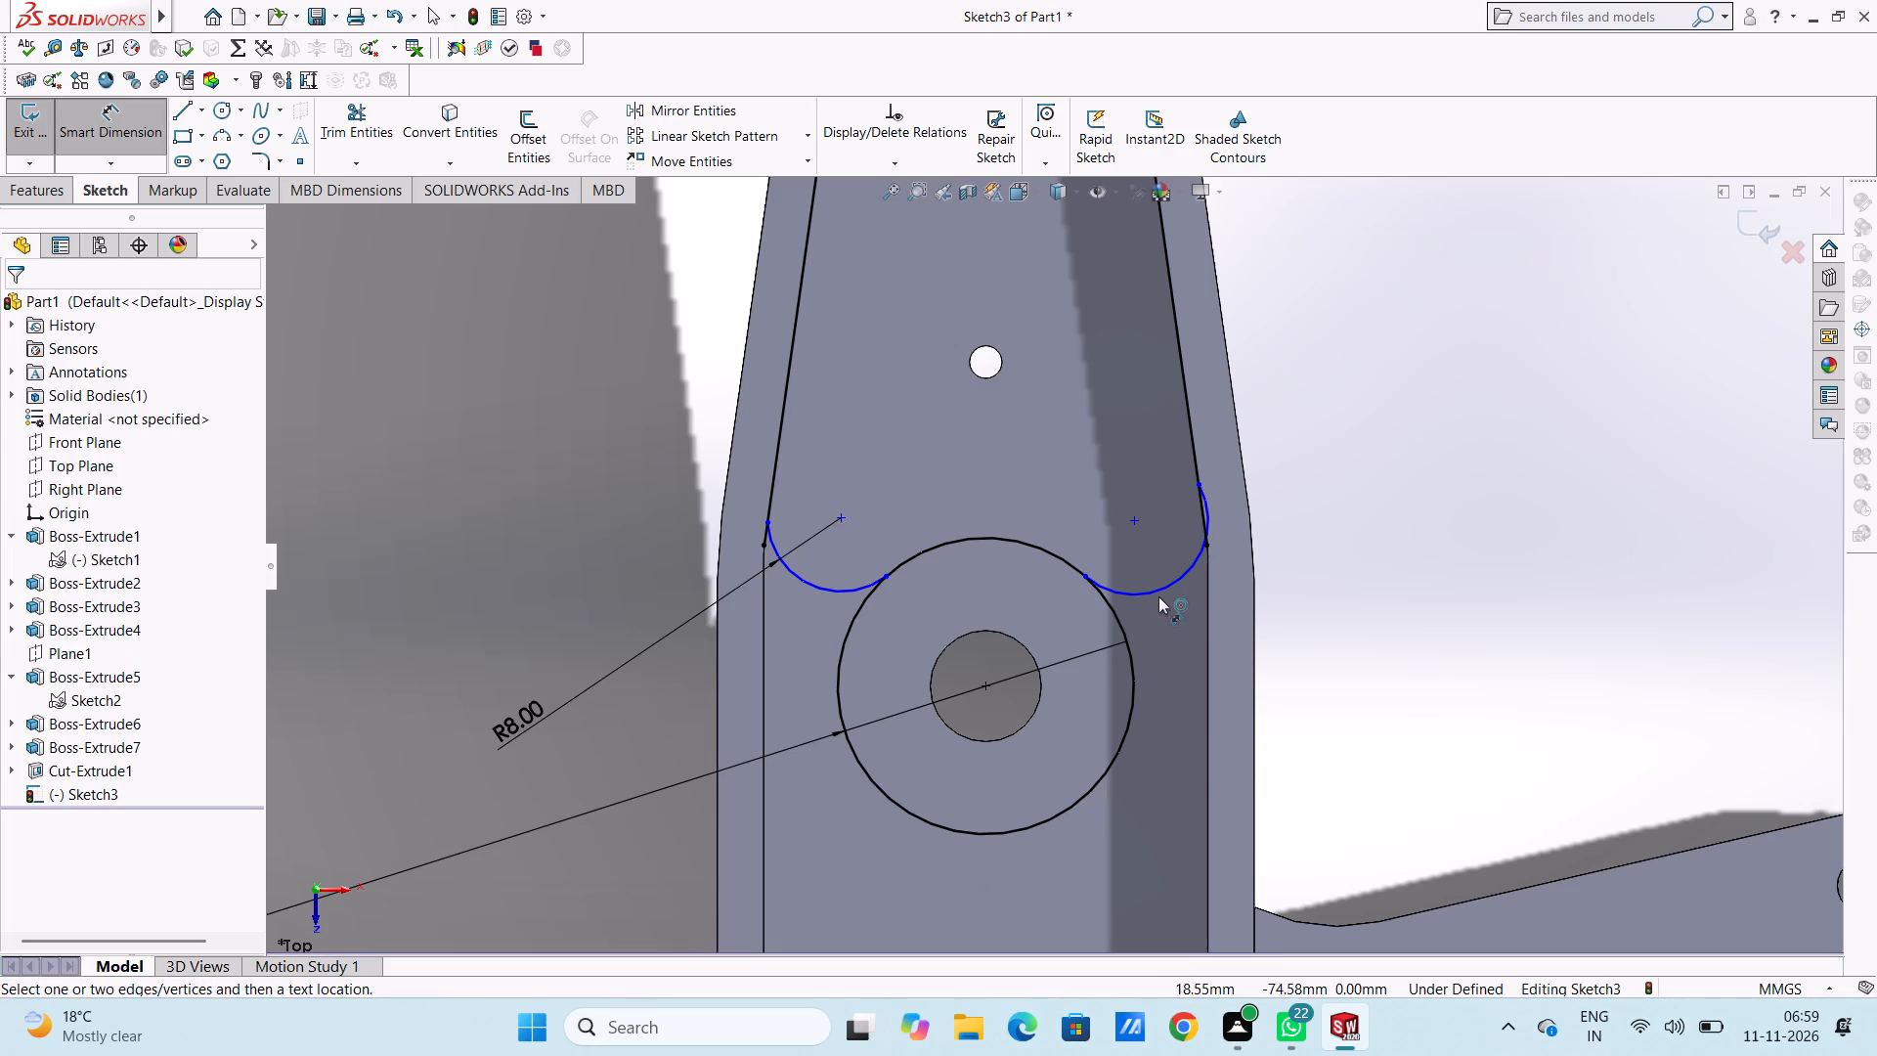
{"action": "left_click", "coordinate": [1162, 593]}
{"action": "left_click", "coordinate": [1431, 755]}
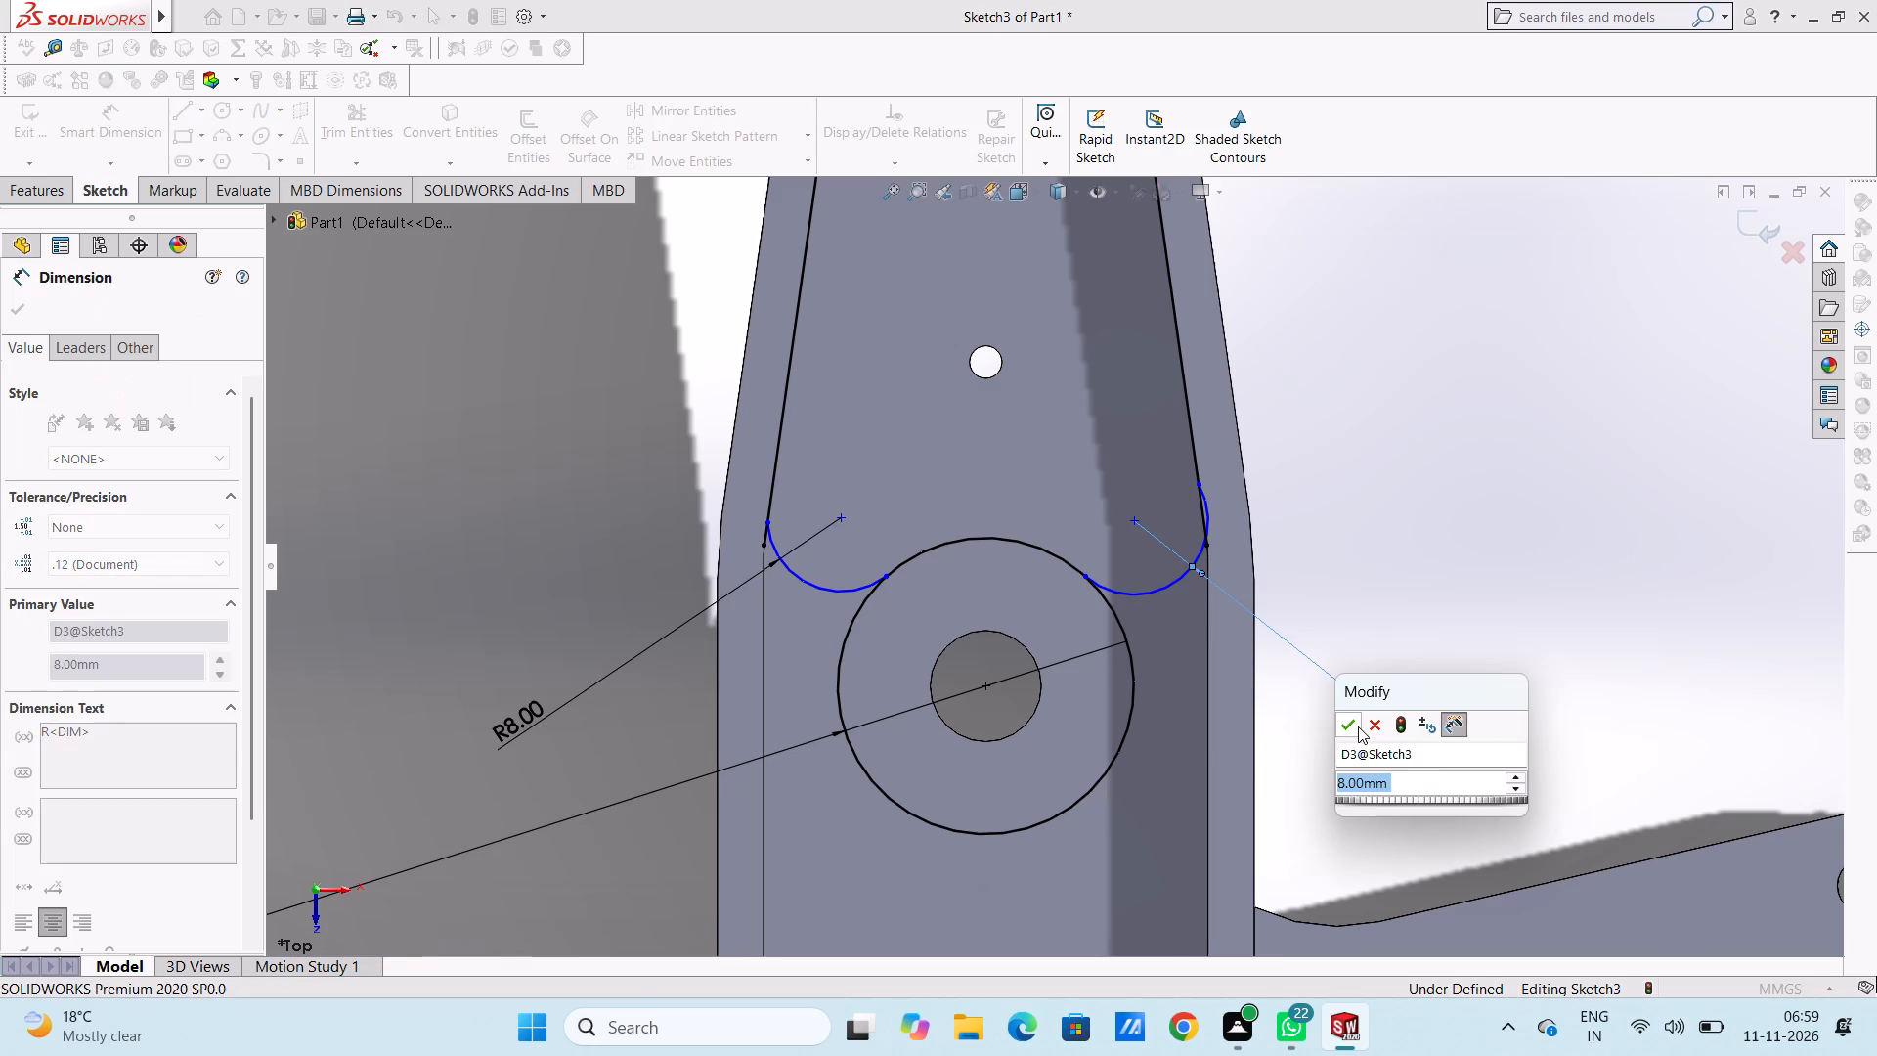
{"action": "left_click", "coordinate": [1355, 726]}
{"action": "left_click", "coordinate": [1369, 605]}
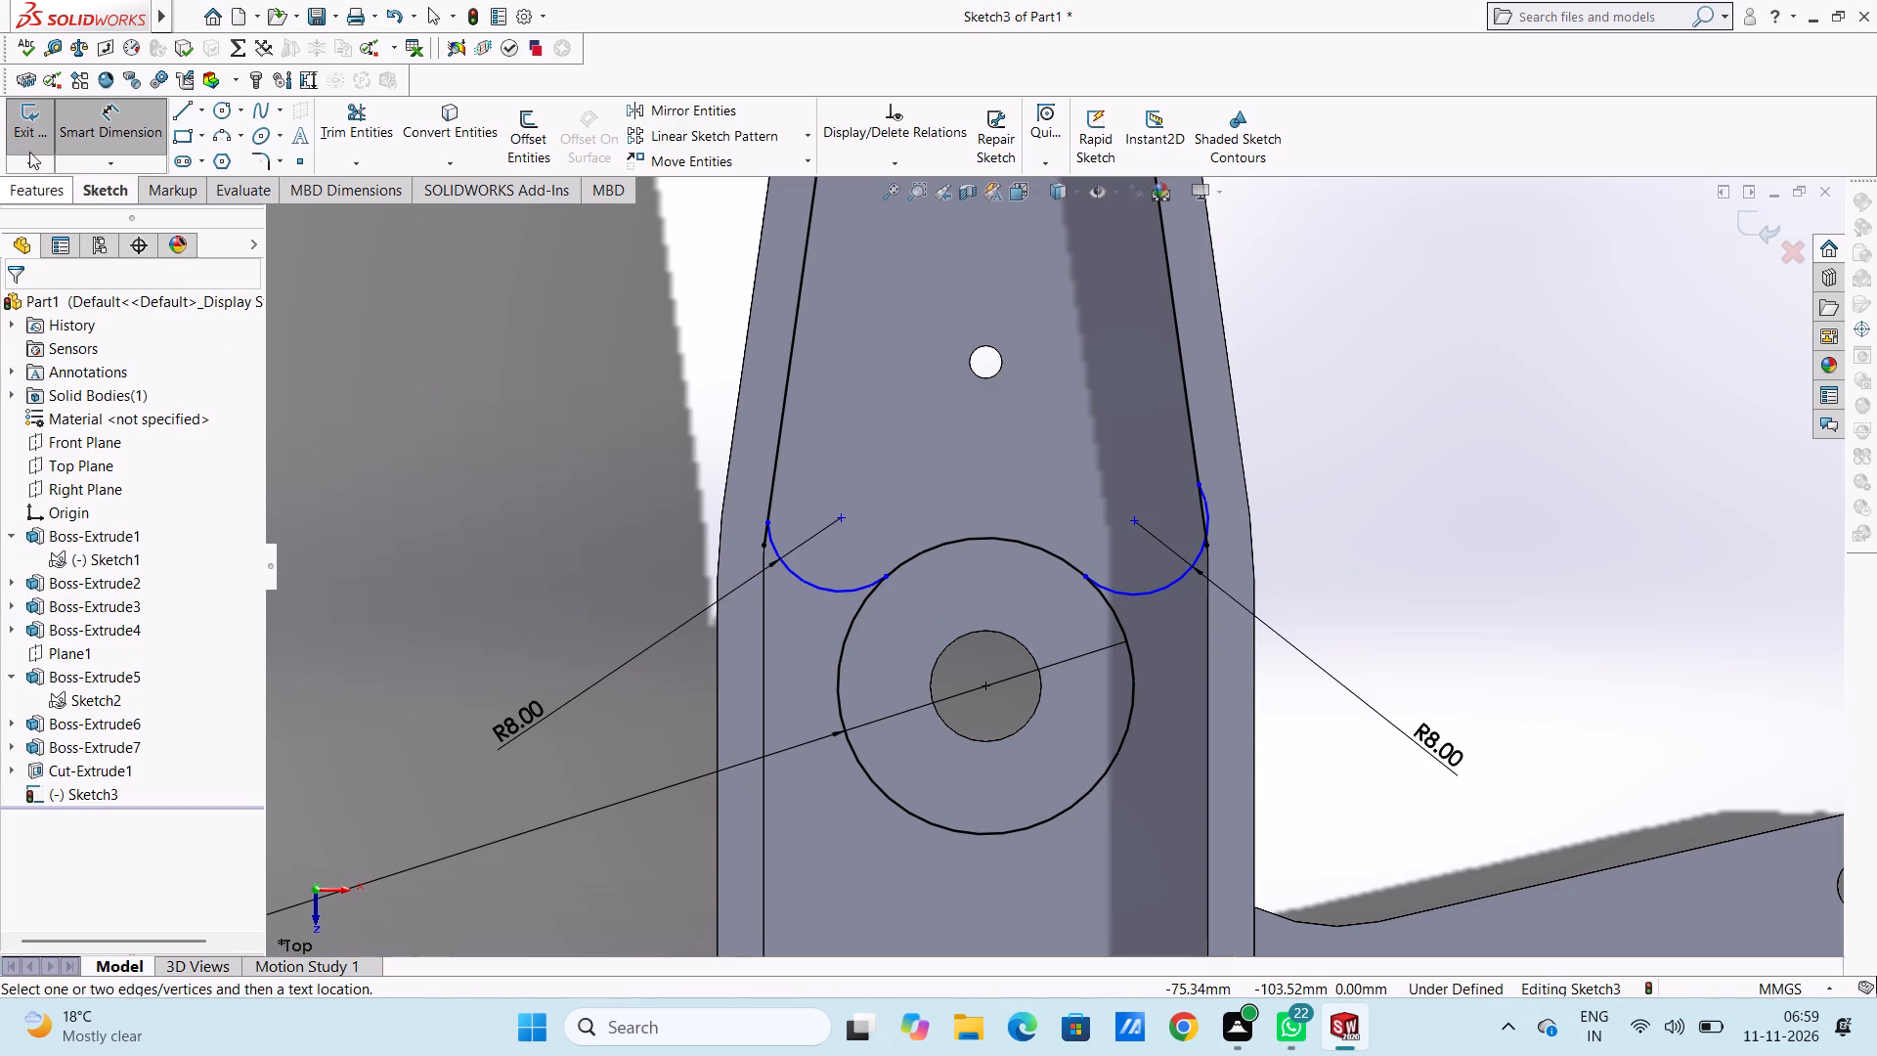
Make the linking arc on the side away from the angled arm tangent to its slanted line and to the circle.
{"action": "left_click", "coordinate": [81, 138]}
{"action": "left_click", "coordinate": [819, 584]}
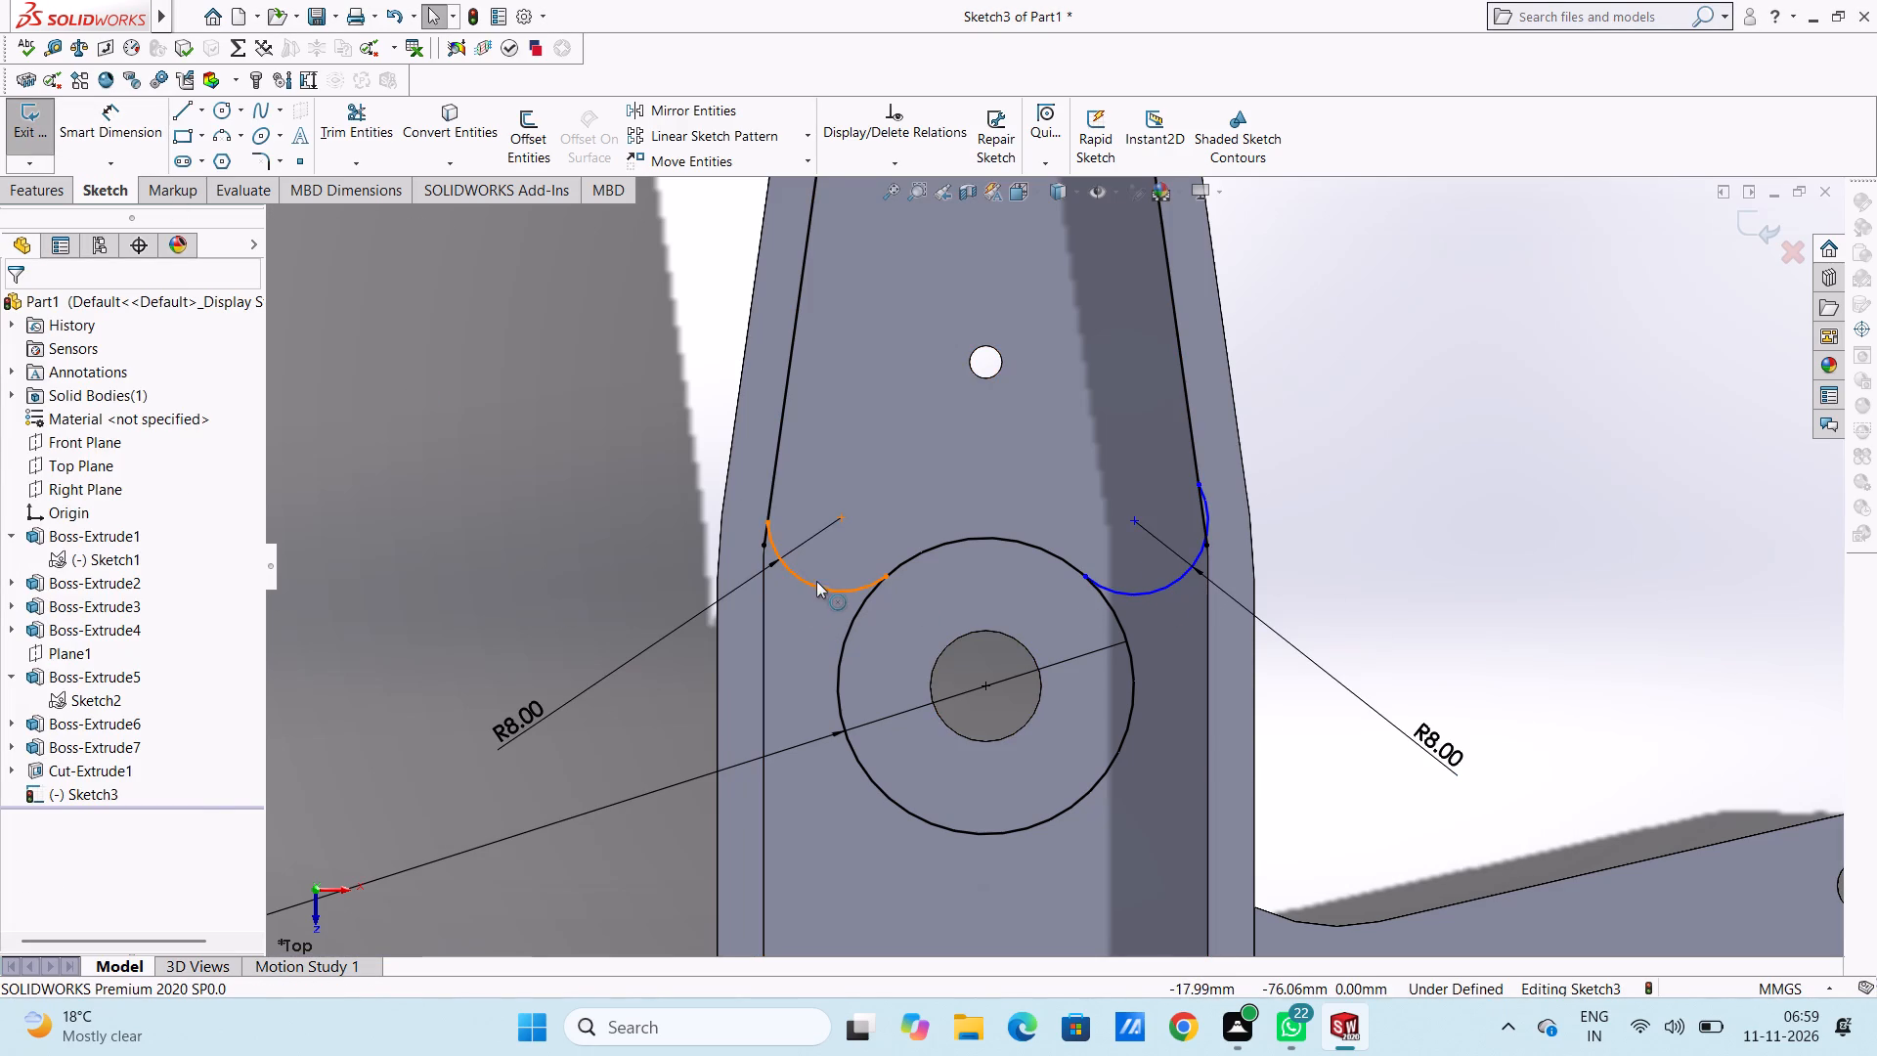
{"action": "left_click", "coordinate": [775, 471], "text": "ctrl"}
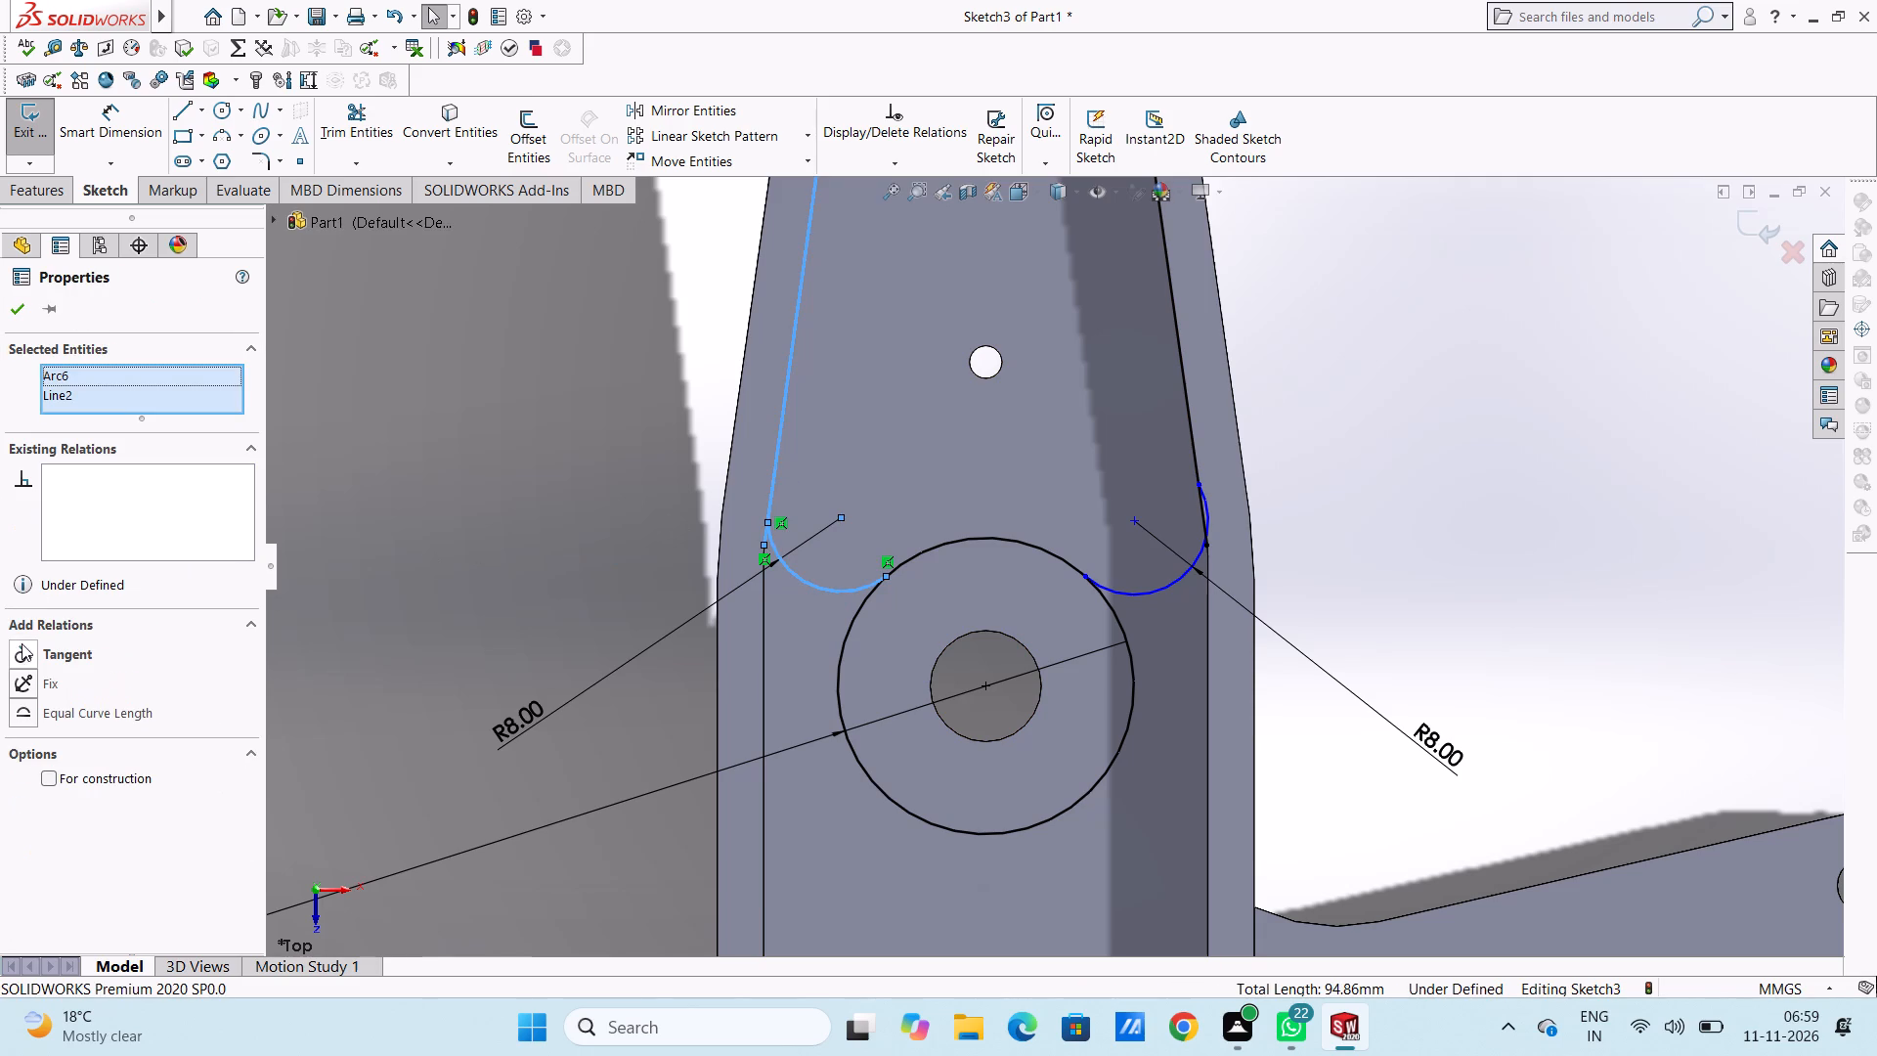
{"action": "left_click", "coordinate": [22, 655]}
{"action": "left_click", "coordinate": [527, 501]}
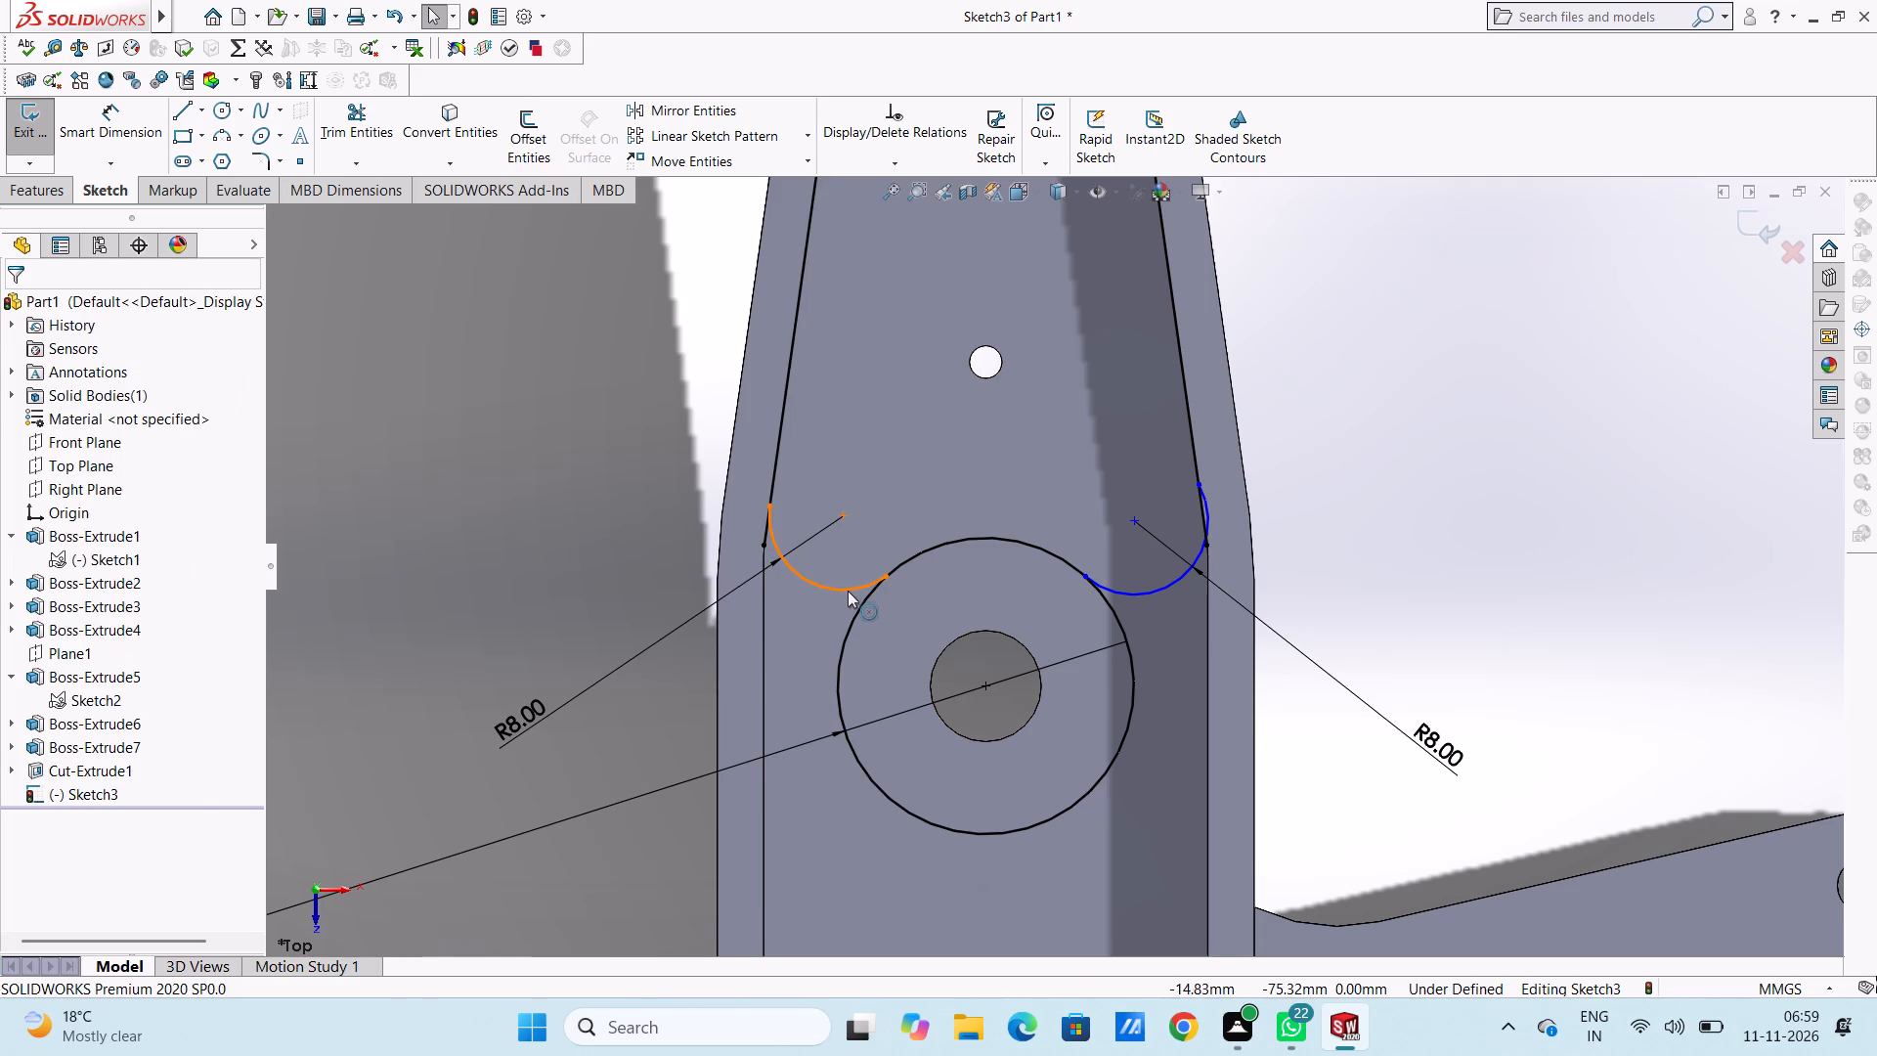
{"action": "left_click", "coordinate": [848, 590]}
{"action": "left_click", "coordinate": [857, 613], "text": "ctrl"}
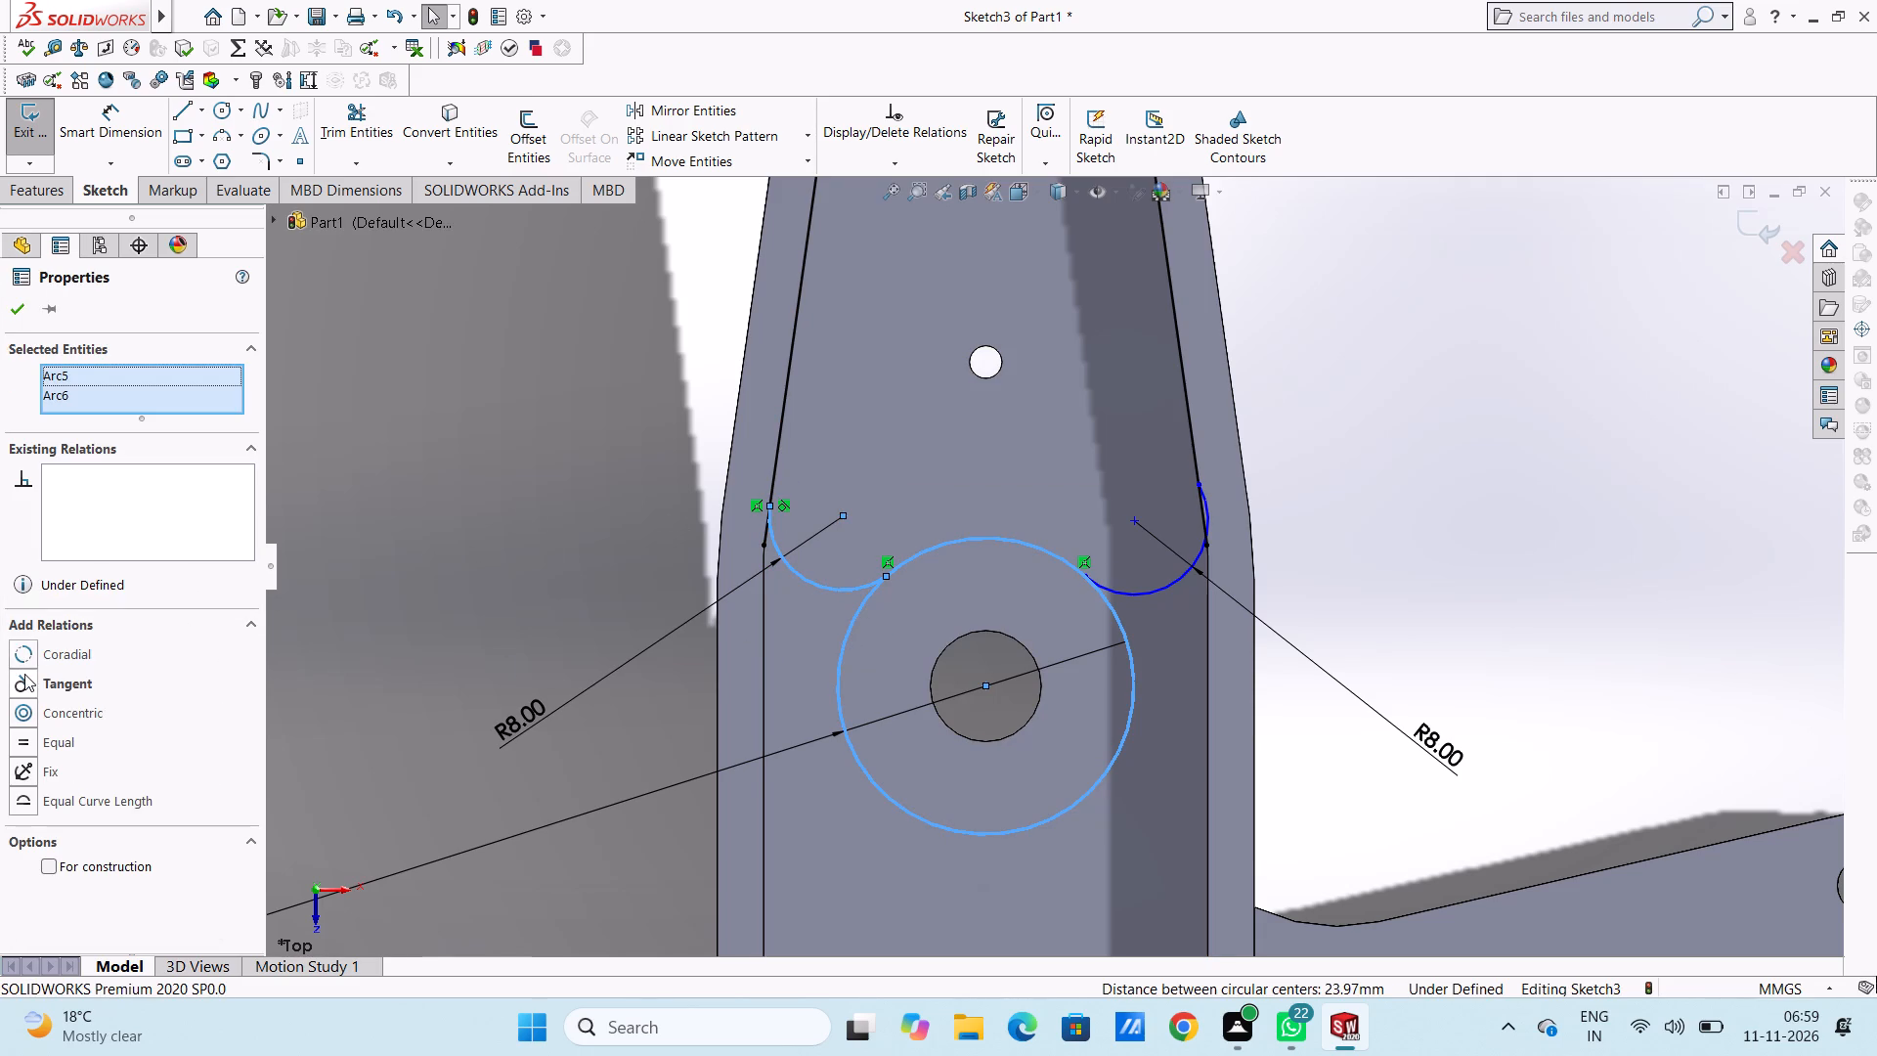
{"action": "left_click", "coordinate": [30, 681]}
{"action": "left_click", "coordinate": [614, 533]}
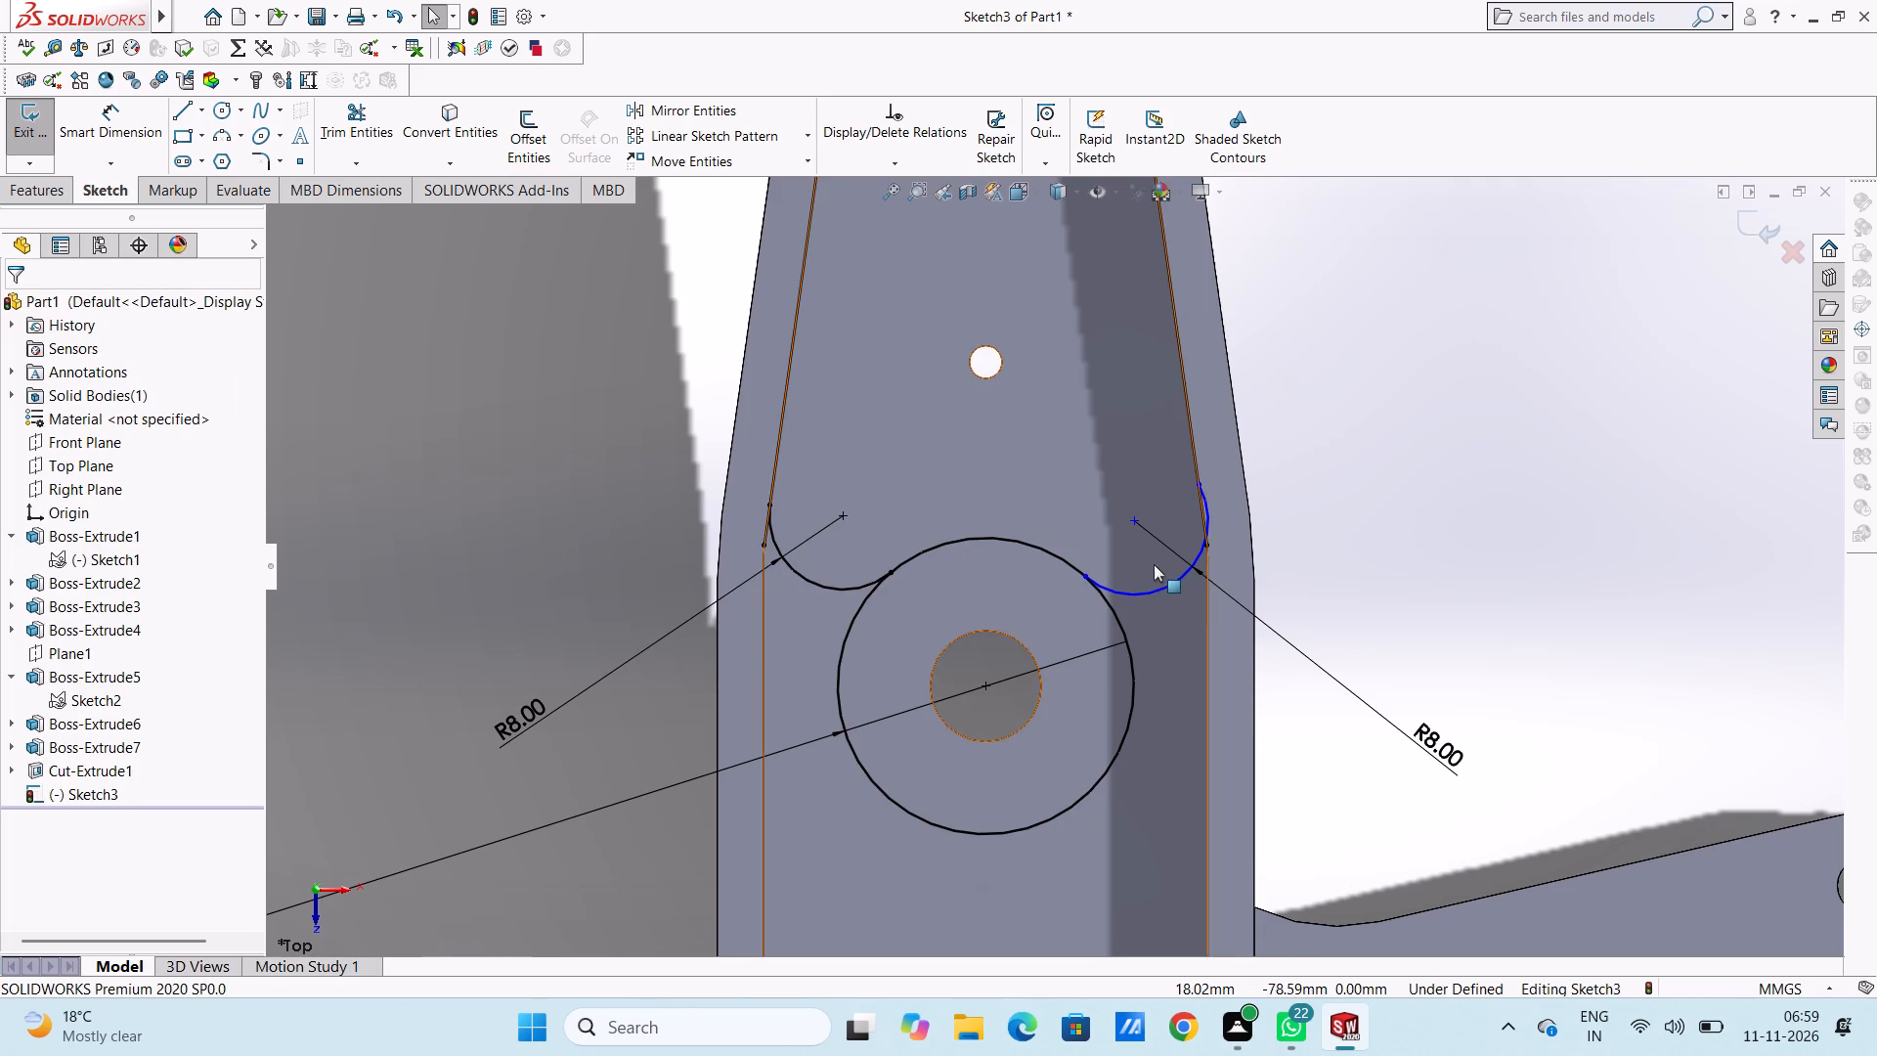
Make the linking arc on the angled arm's side tangent to the circle and to its slanted line.
{"action": "left_click", "coordinate": [1154, 590]}
{"action": "left_click", "coordinate": [1067, 558], "text": "ctrl"}
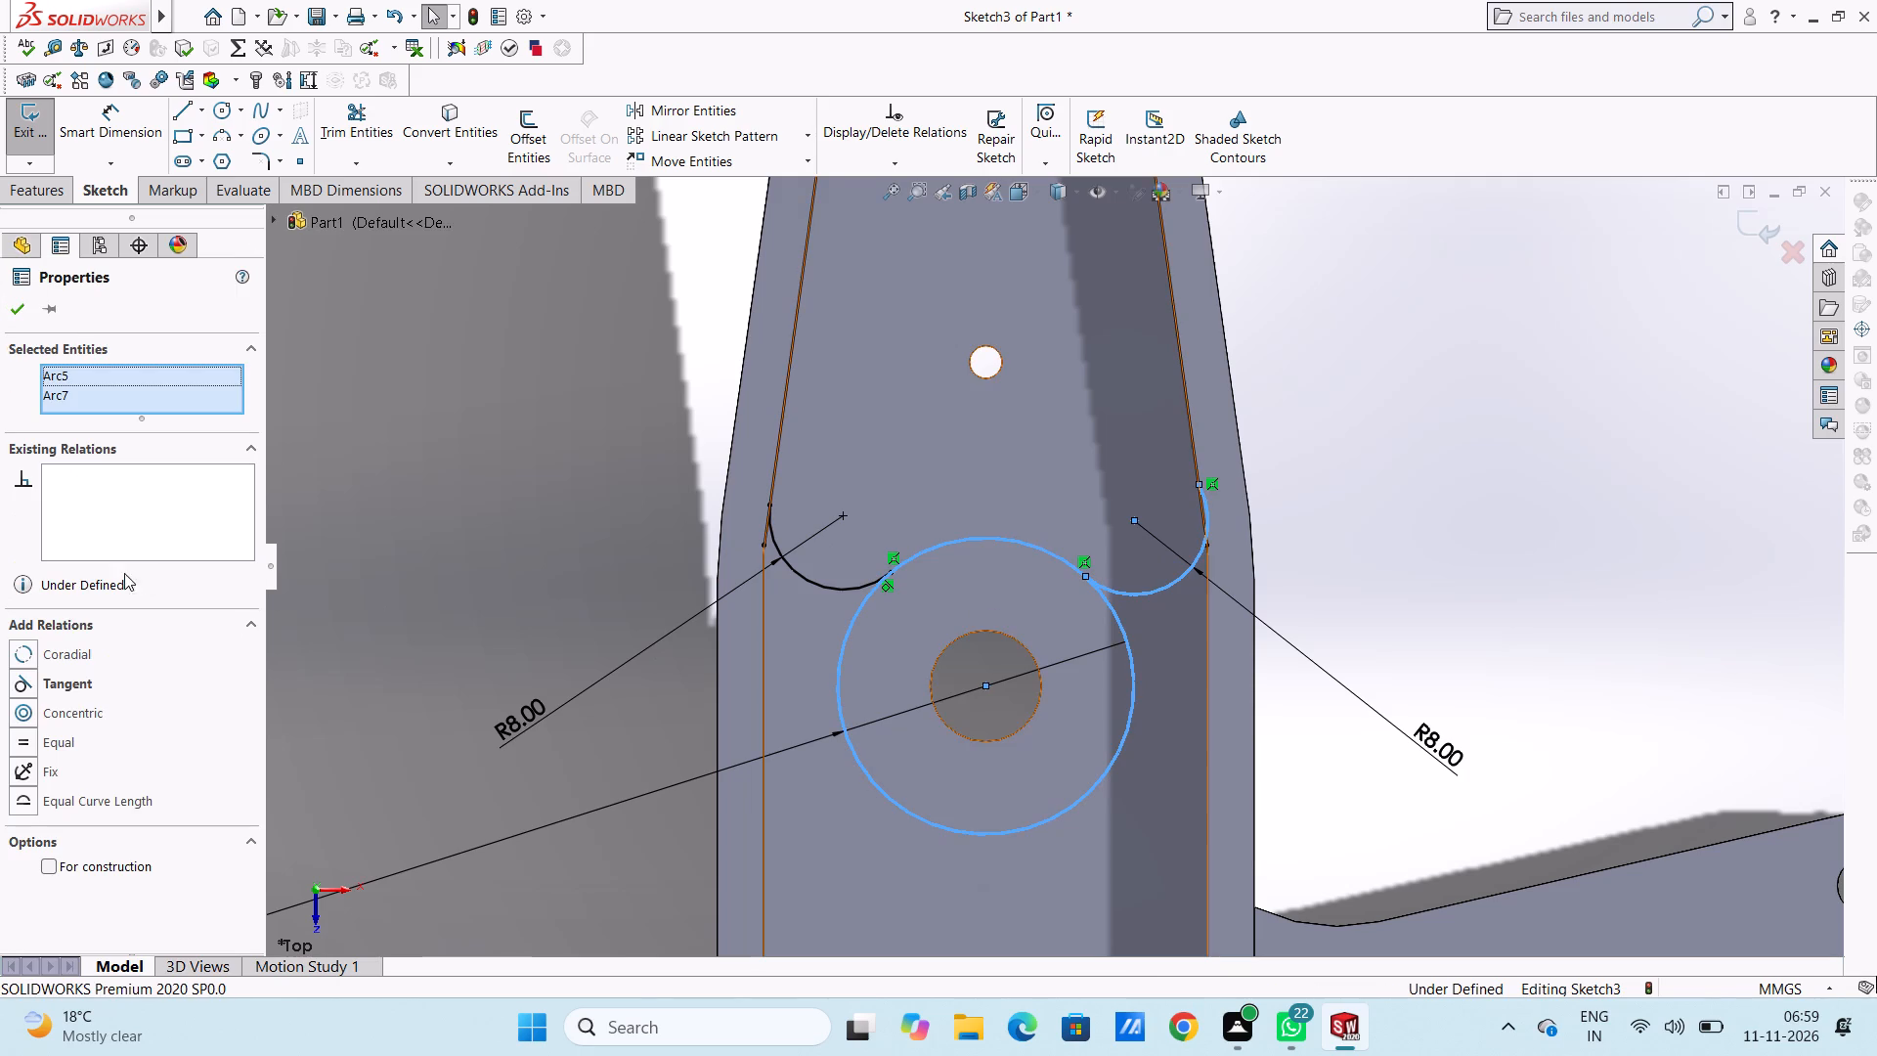
{"action": "left_click", "coordinate": [22, 687]}
{"action": "left_click", "coordinate": [536, 506]}
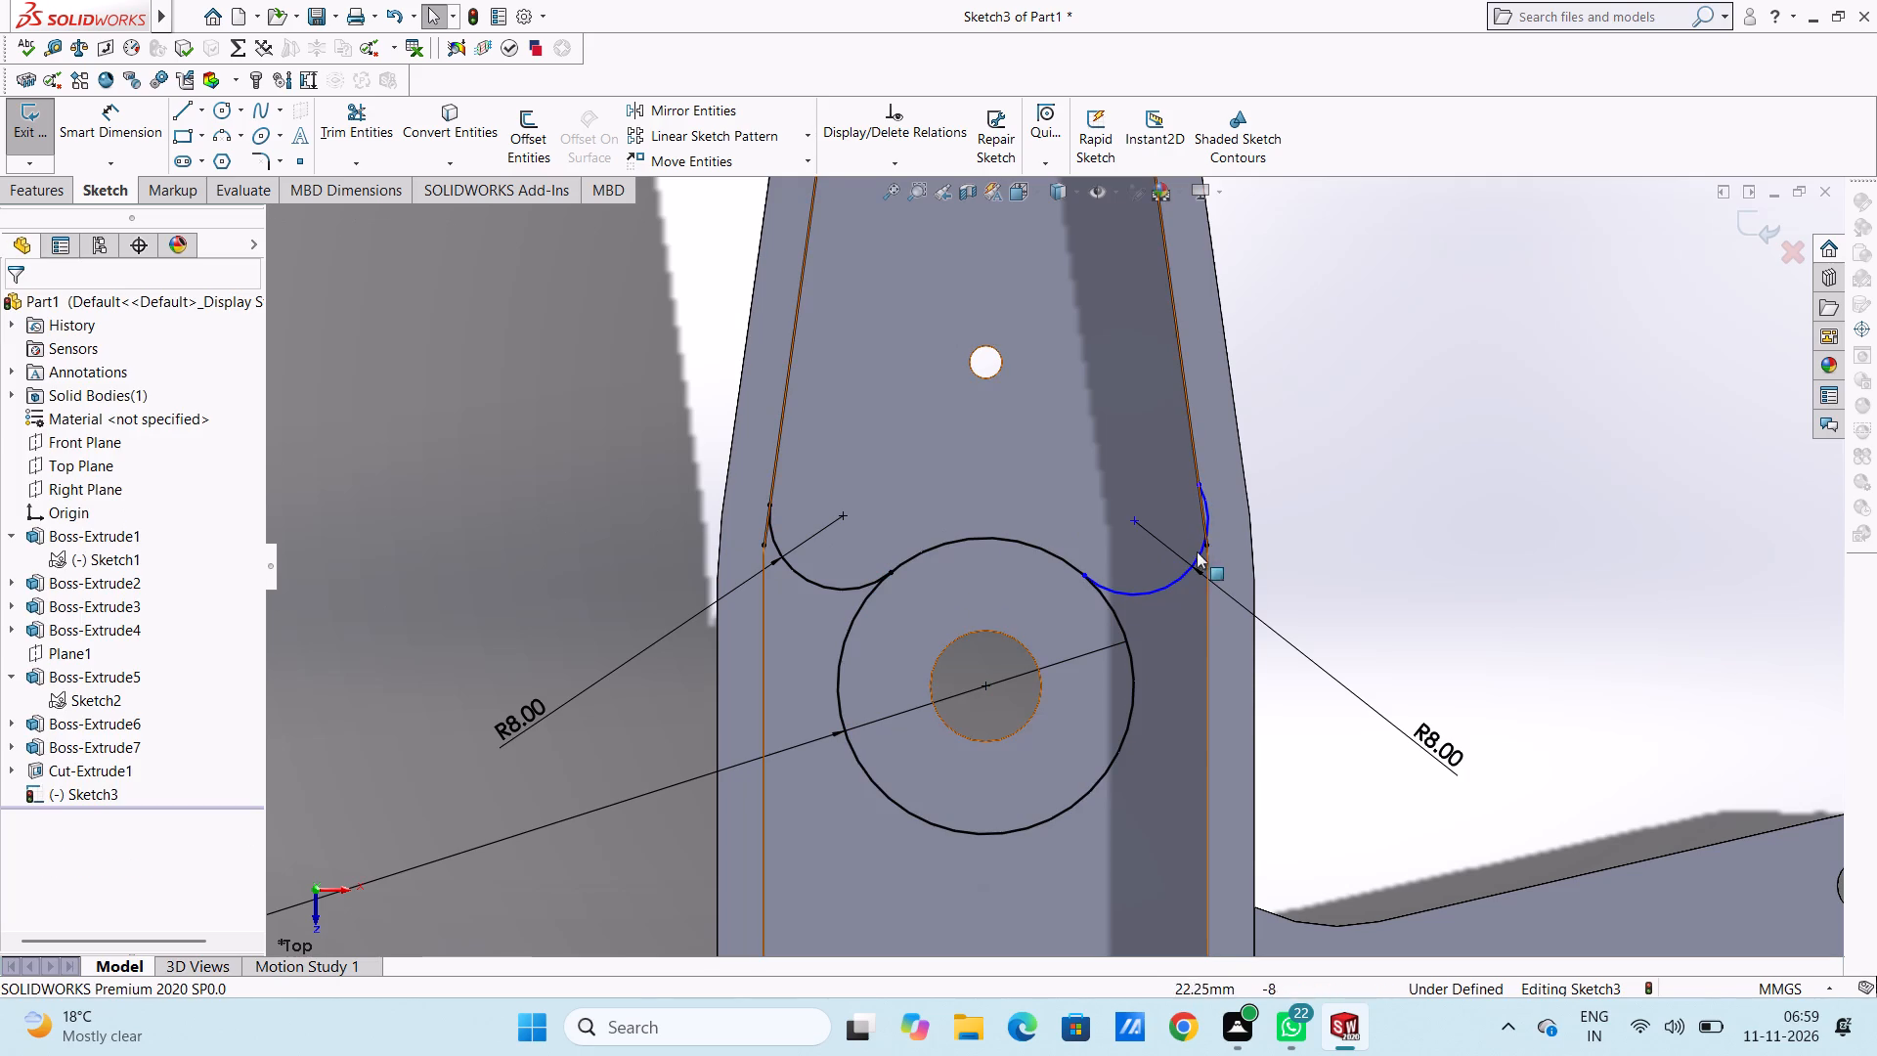
{"action": "left_click", "coordinate": [1172, 582]}
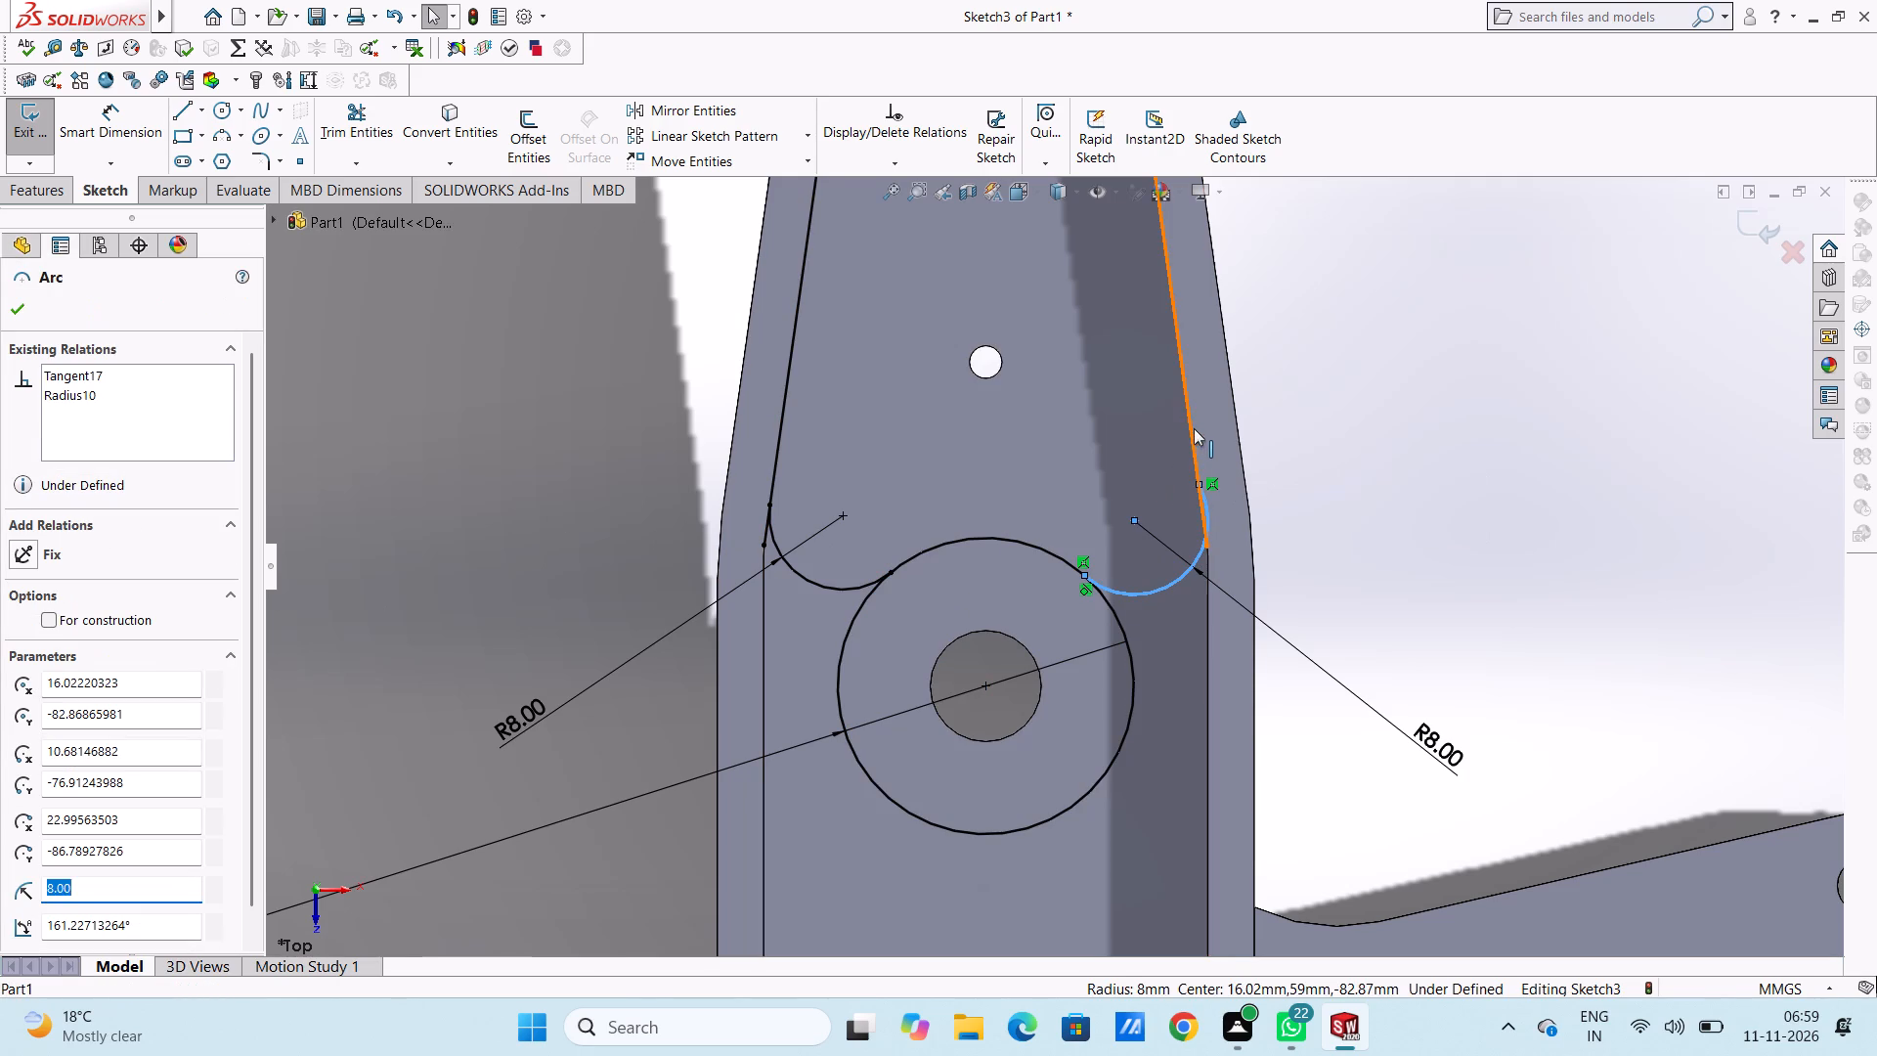
{"action": "left_click", "coordinate": [1194, 428], "text": "ctrl"}
{"action": "left_click", "coordinate": [34, 650]}
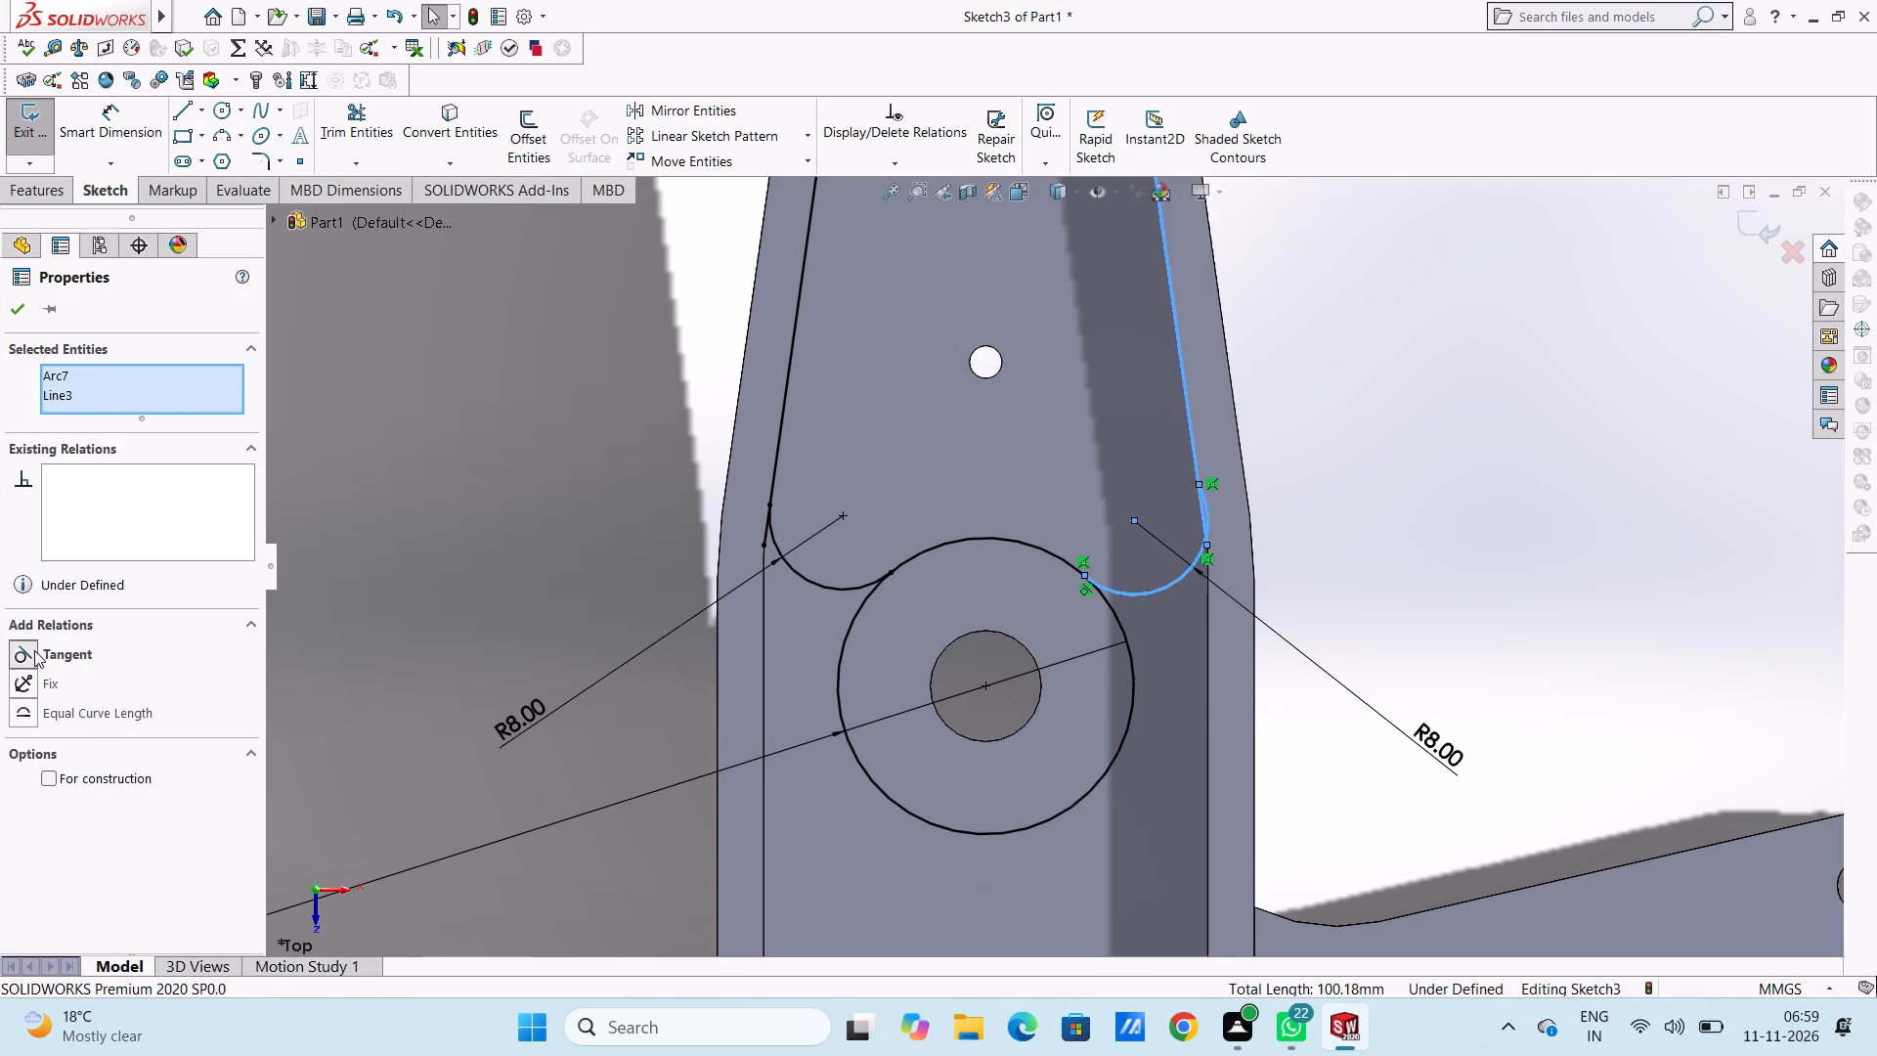
{"action": "left_click", "coordinate": [487, 536]}
Trim the slanted lines' ends beyond the tangent arcs and the circle's large outer portion, keeping only its short arc between them.
{"action": "scroll", "coordinate": [554, 553], "scroll_direction": "up", "scroll_amount": 7}
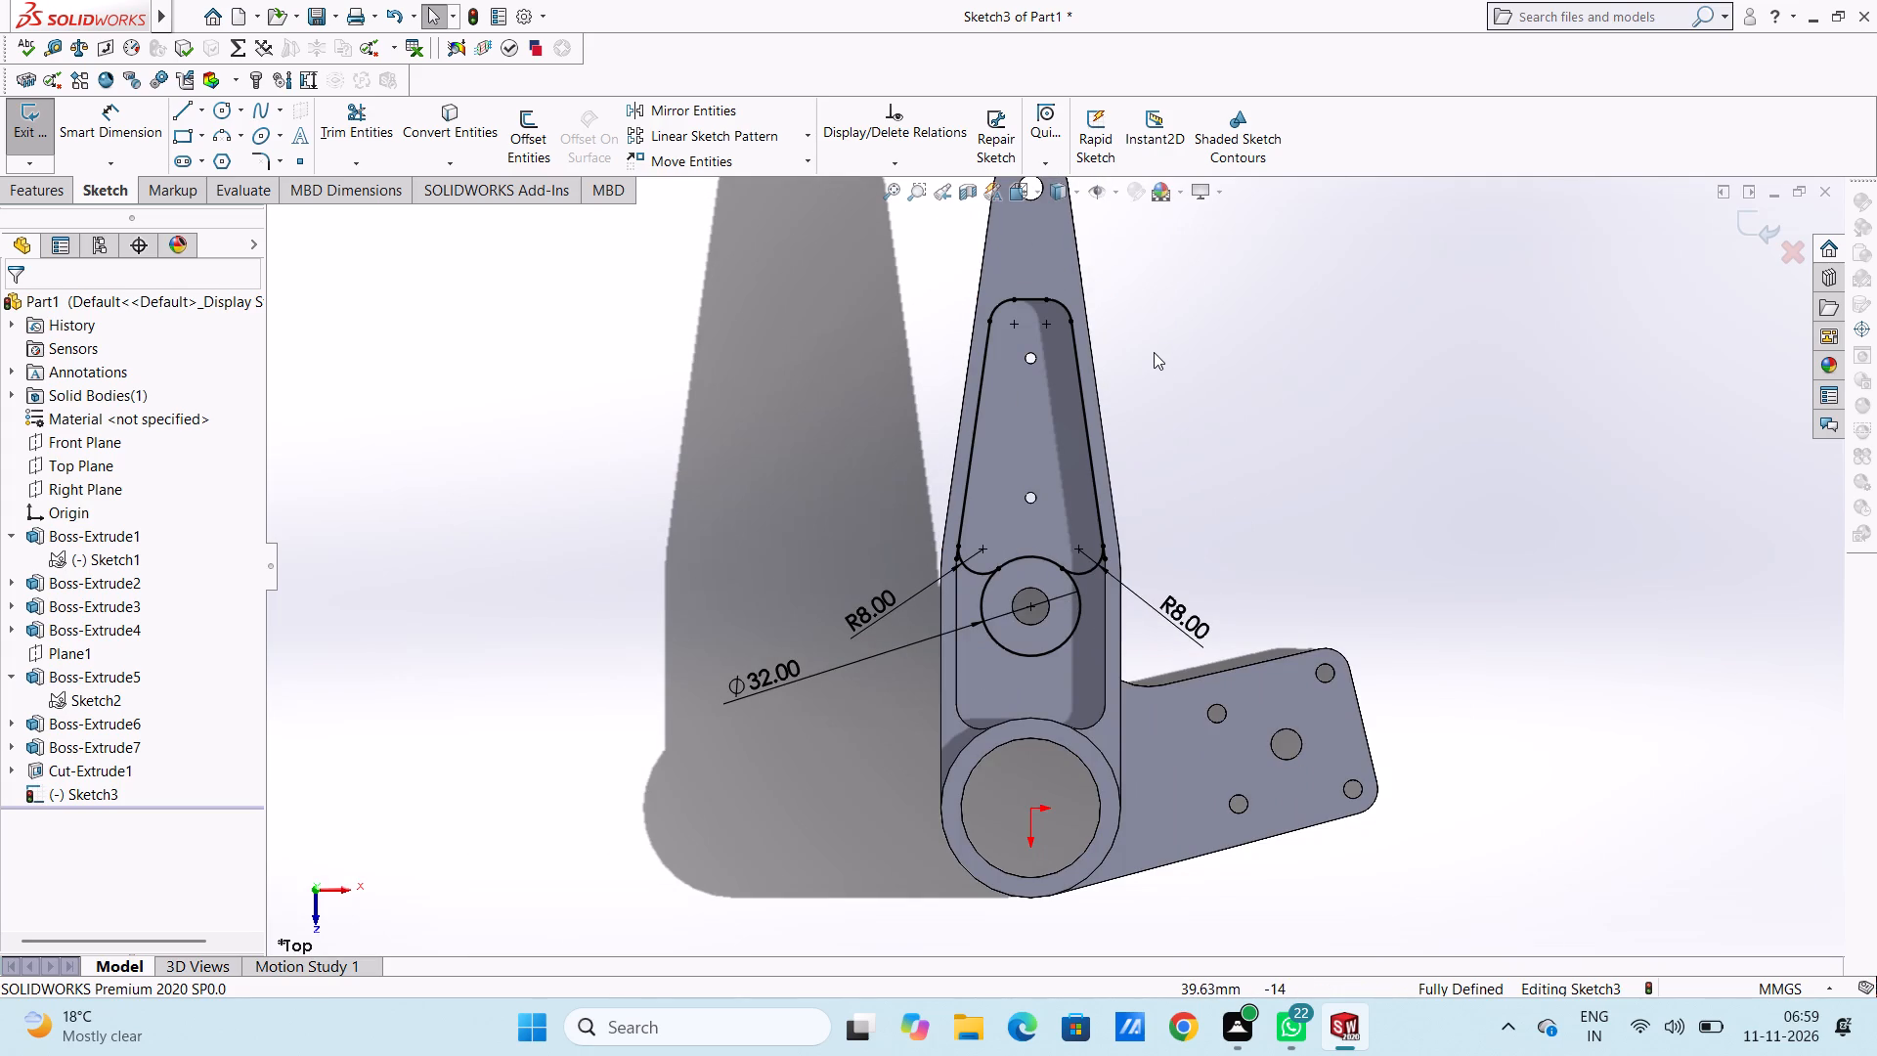
{"action": "scroll", "coordinate": [1154, 352], "scroll_direction": "down", "scroll_amount": 2}
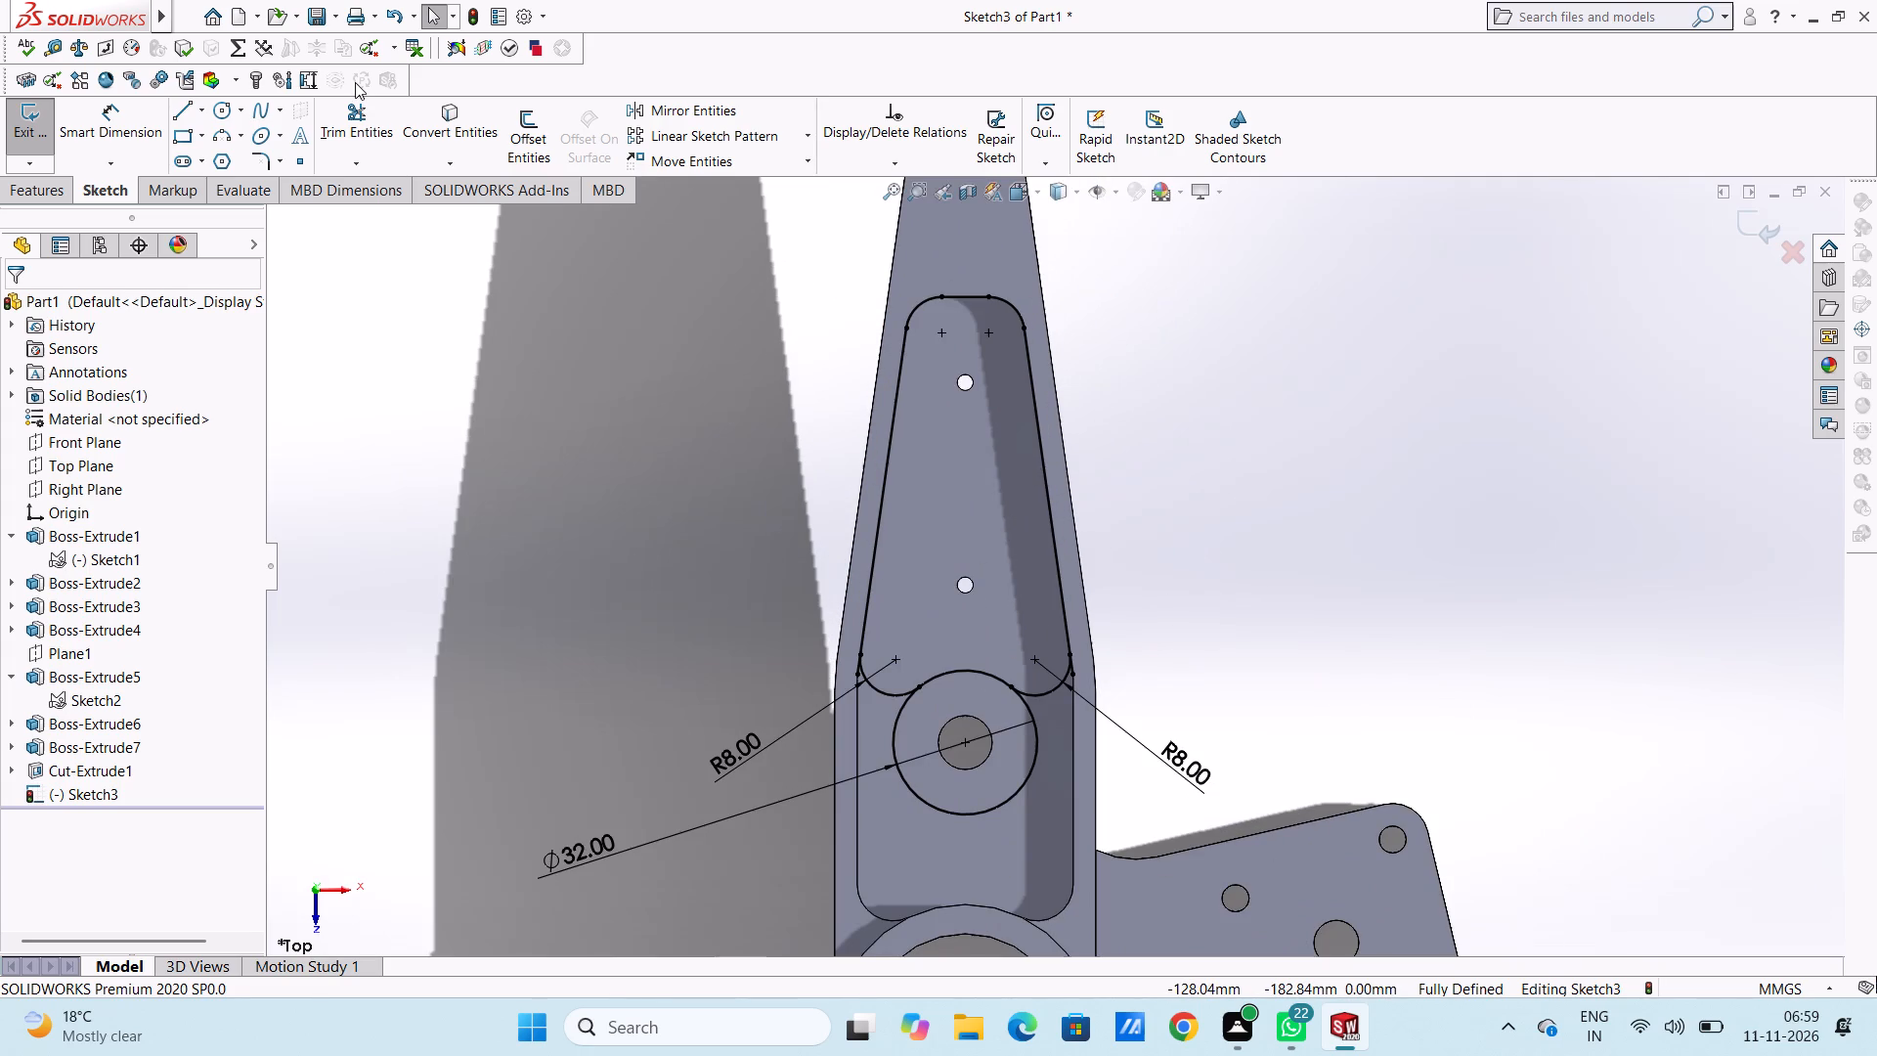
{"action": "left_click", "coordinate": [363, 127]}
{"action": "scroll", "coordinate": [937, 707], "scroll_direction": "down", "scroll_amount": 4}
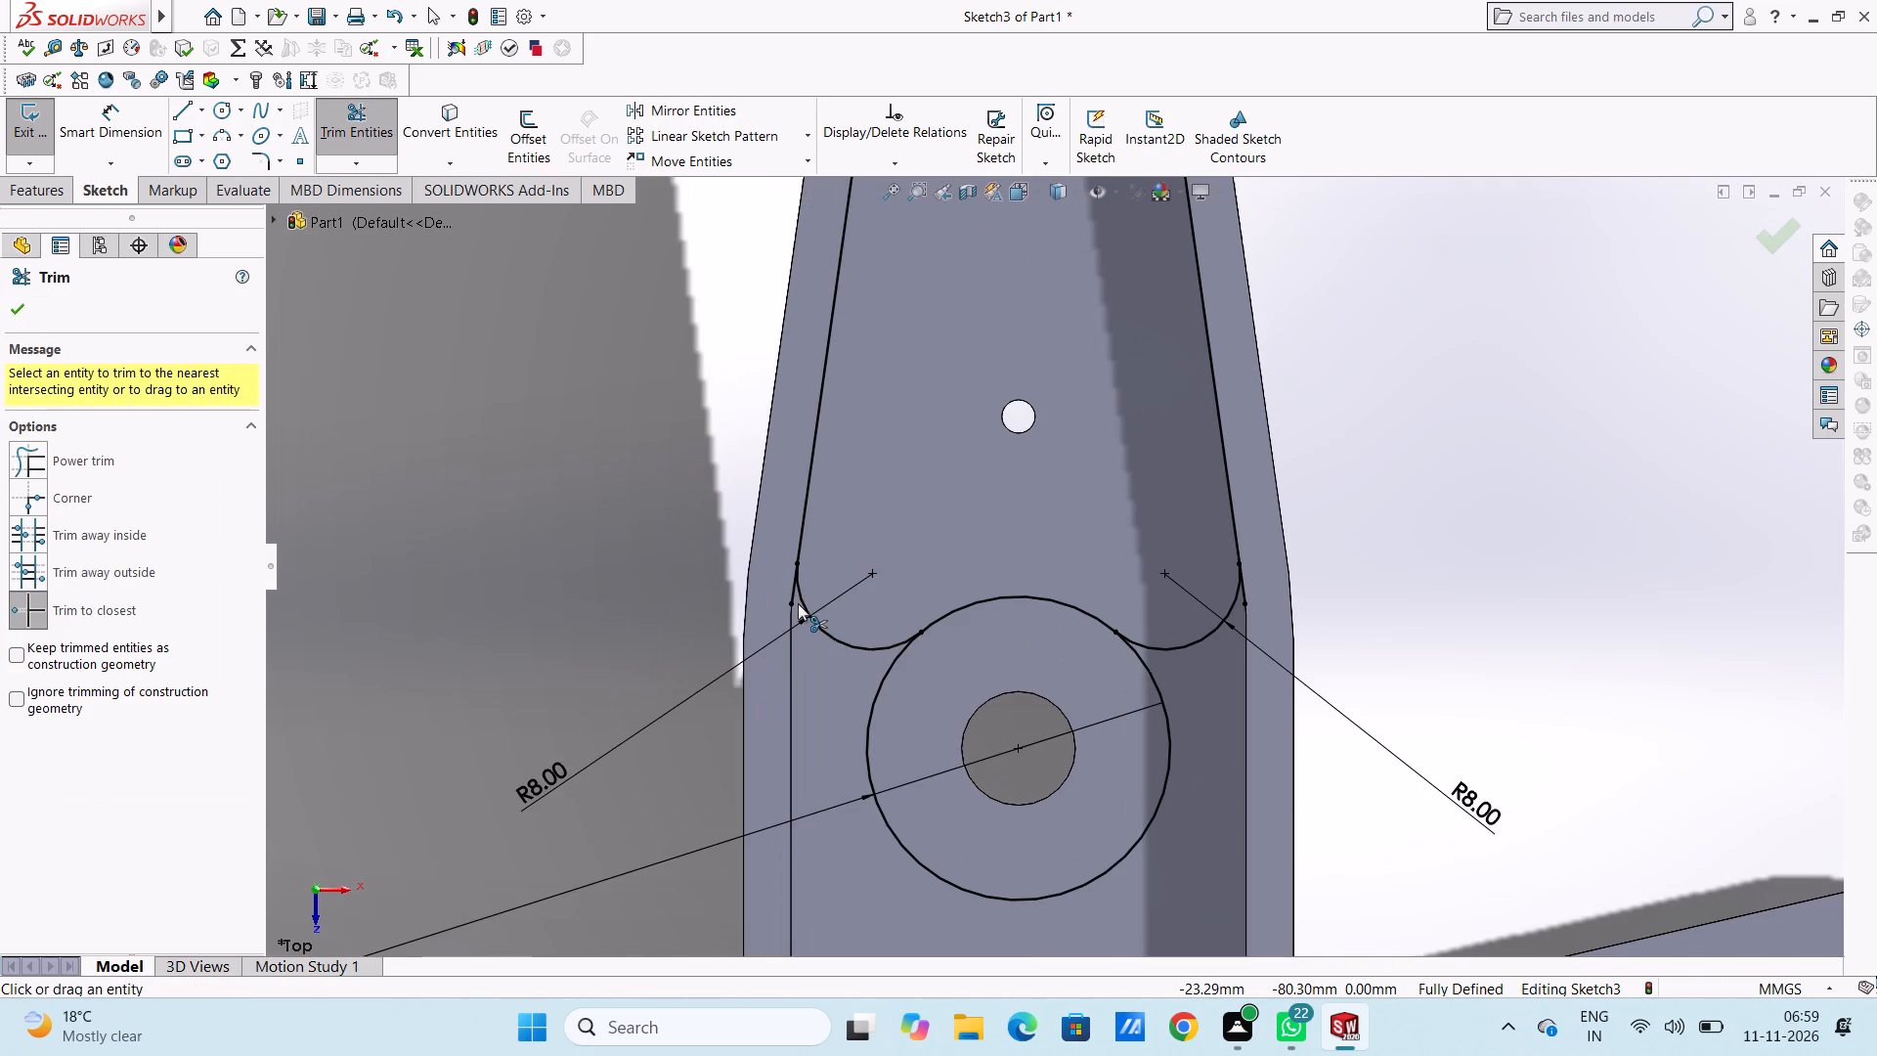
{"action": "left_click", "coordinate": [794, 607]}
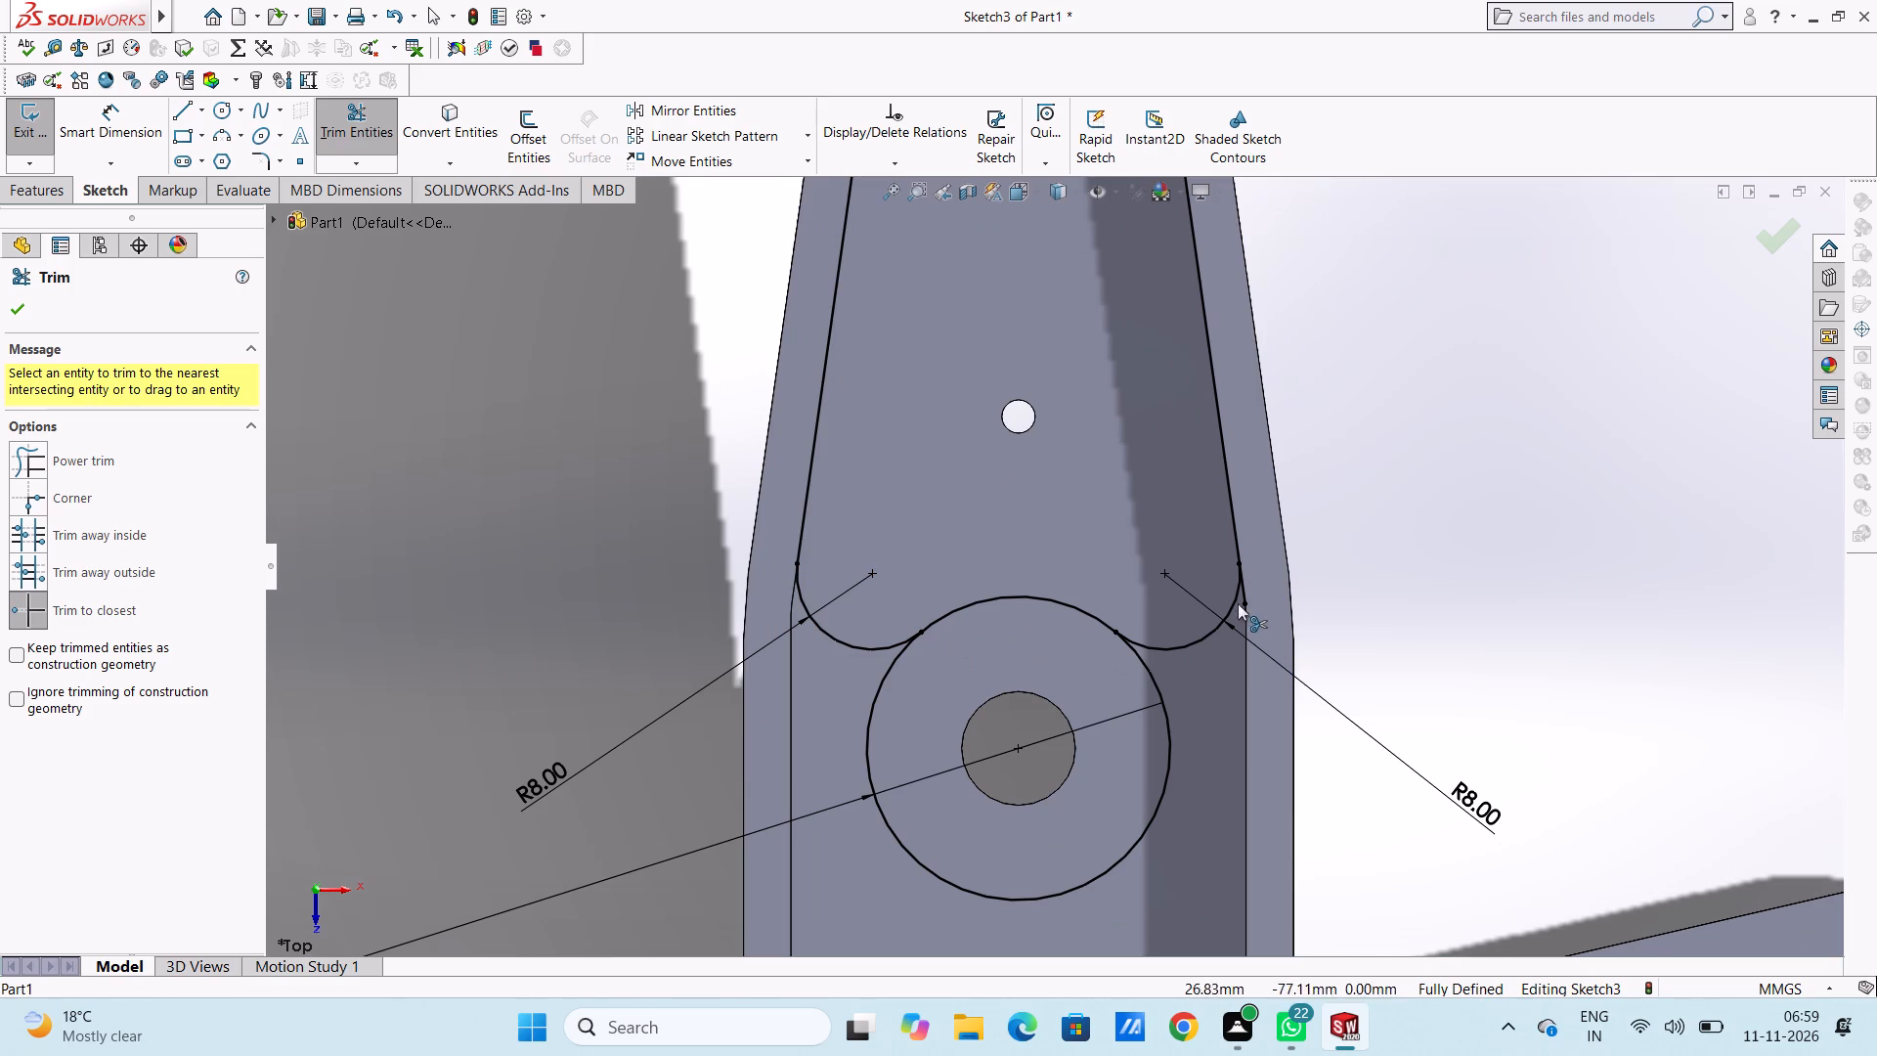
{"action": "left_click", "coordinate": [1245, 601]}
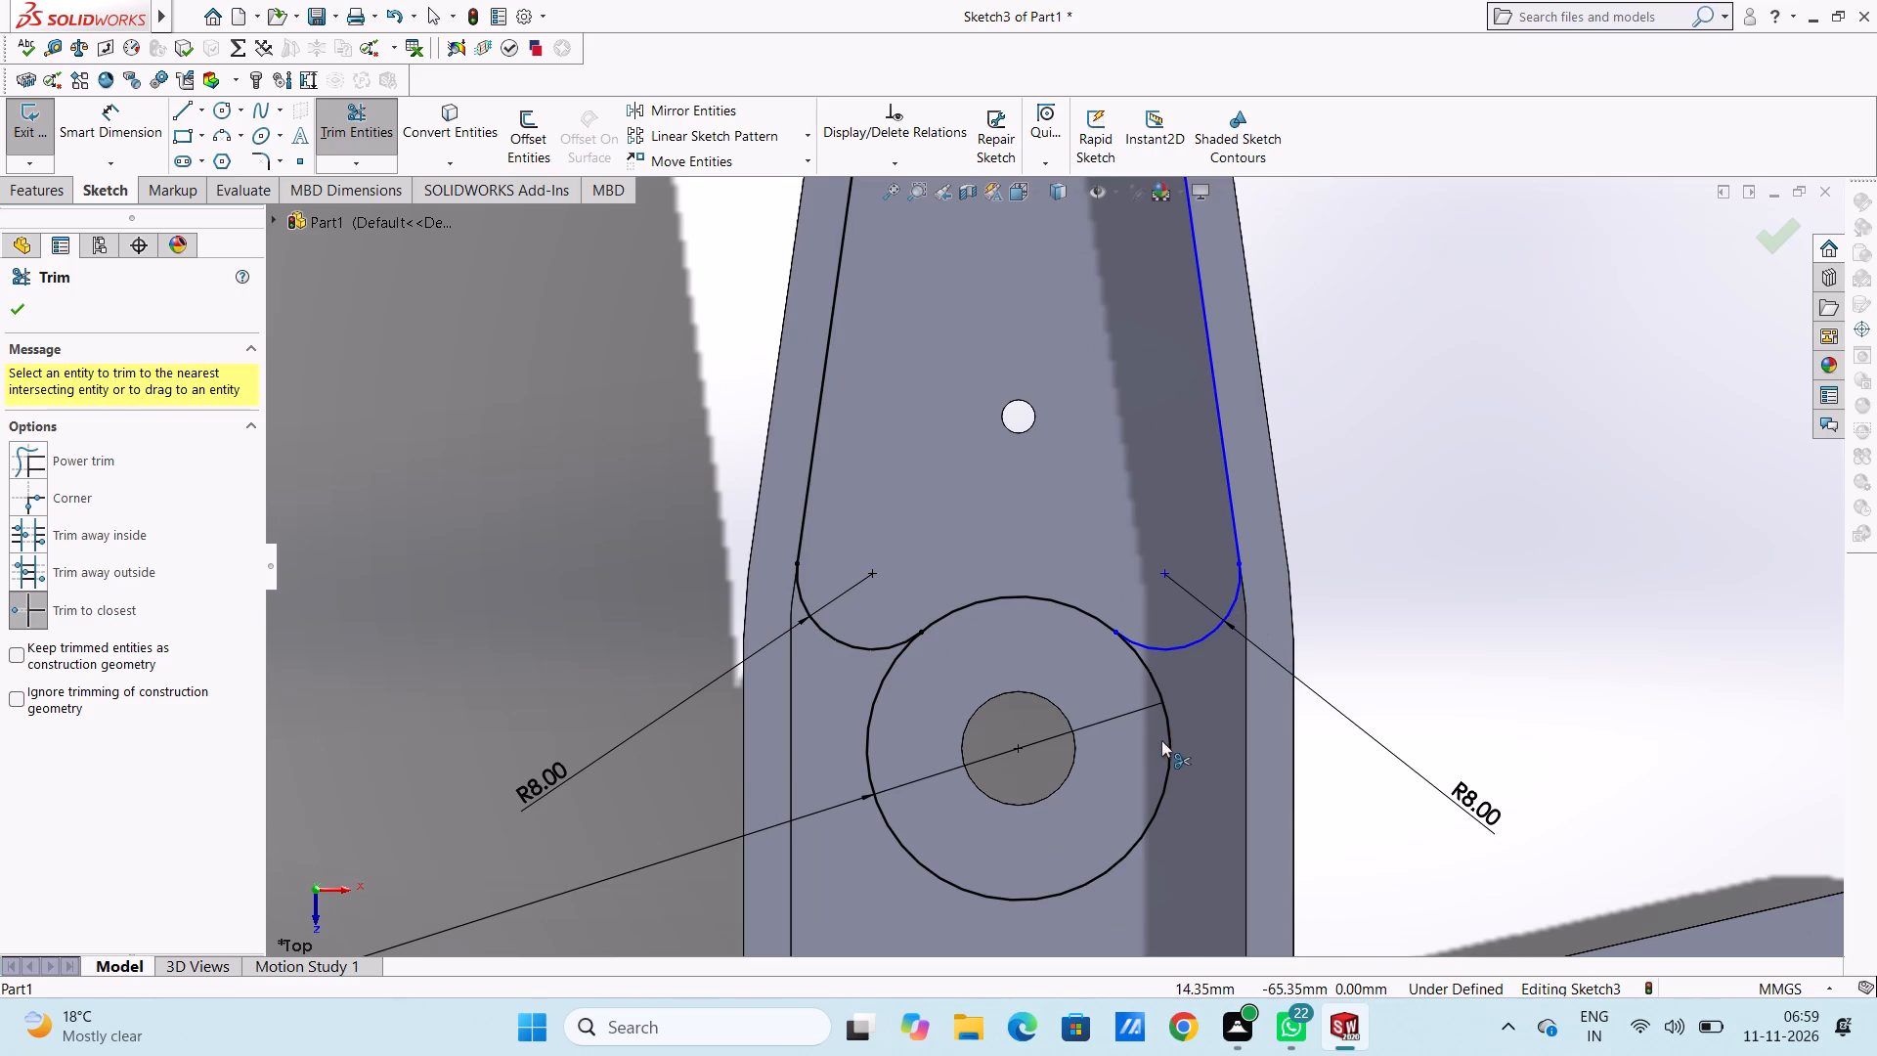
{"action": "left_click", "coordinate": [1173, 735]}
{"action": "scroll", "coordinate": [1172, 730], "scroll_direction": "up", "scroll_amount": 5}
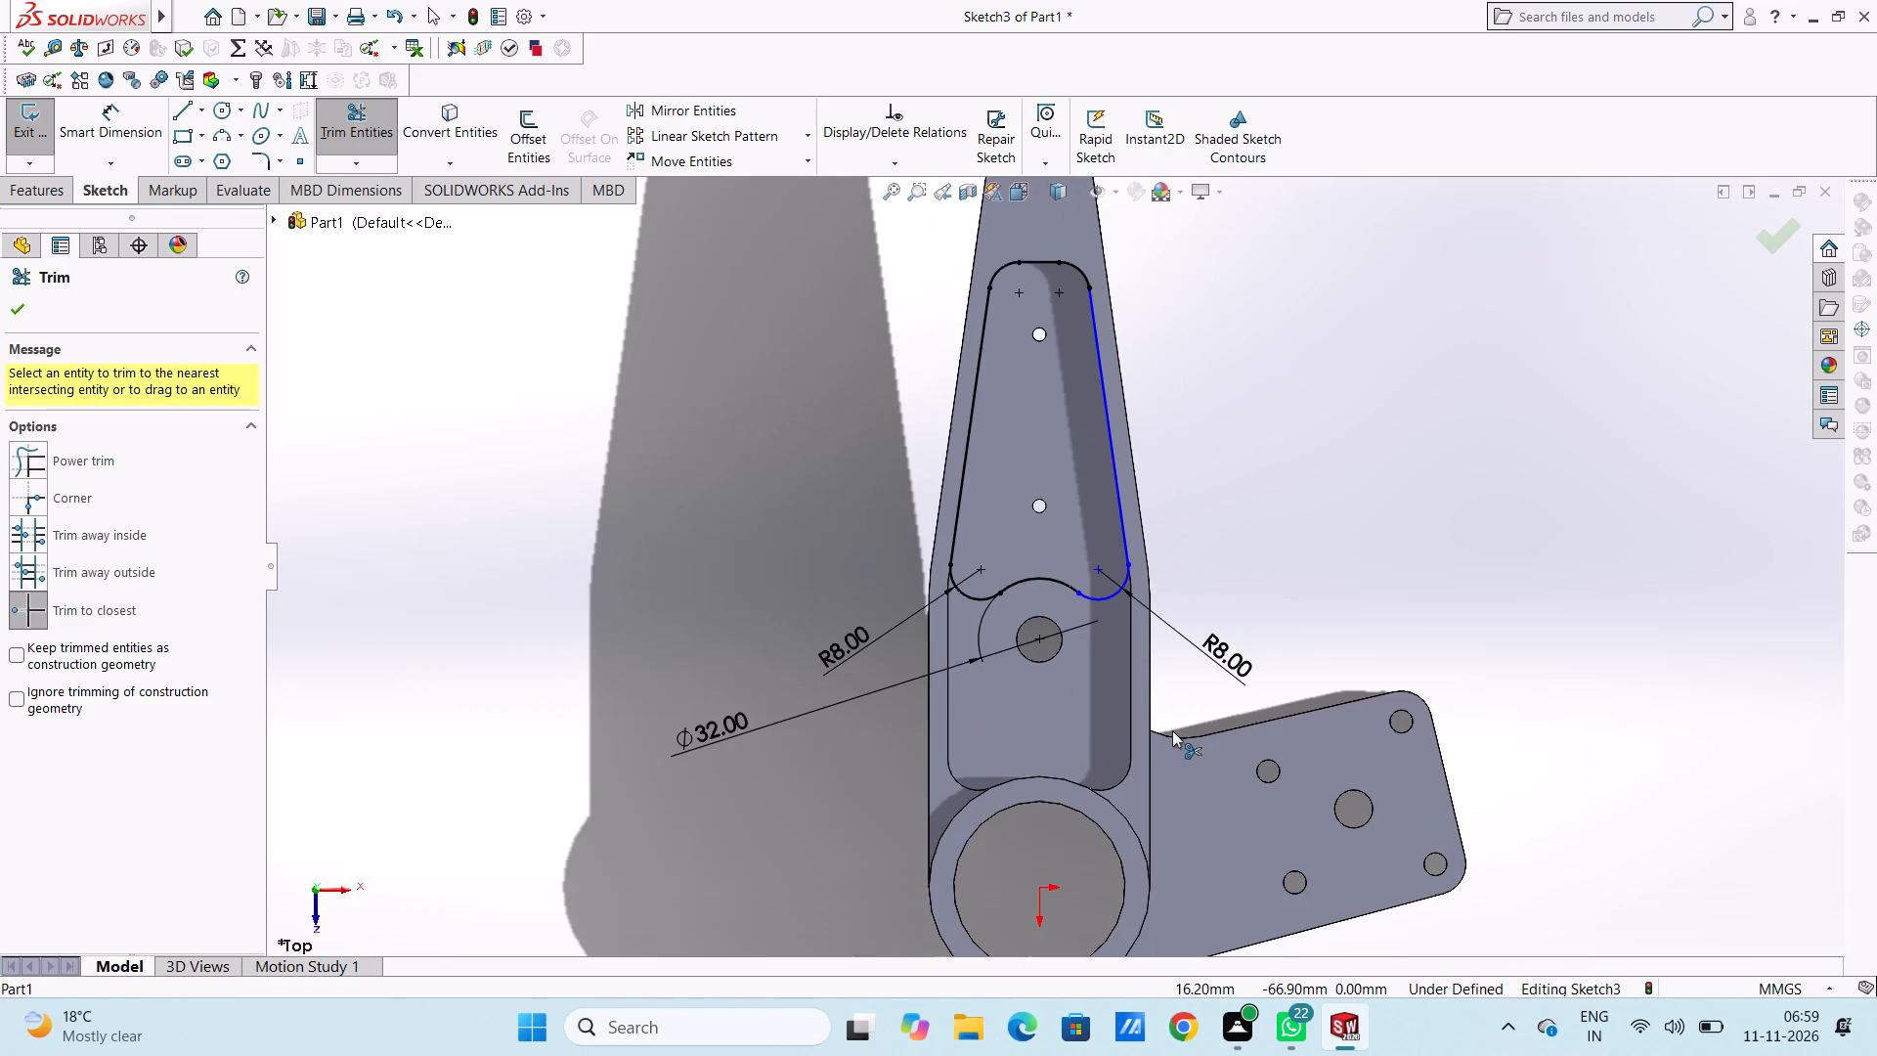
{"action": "left_click", "coordinate": [31, 317]}
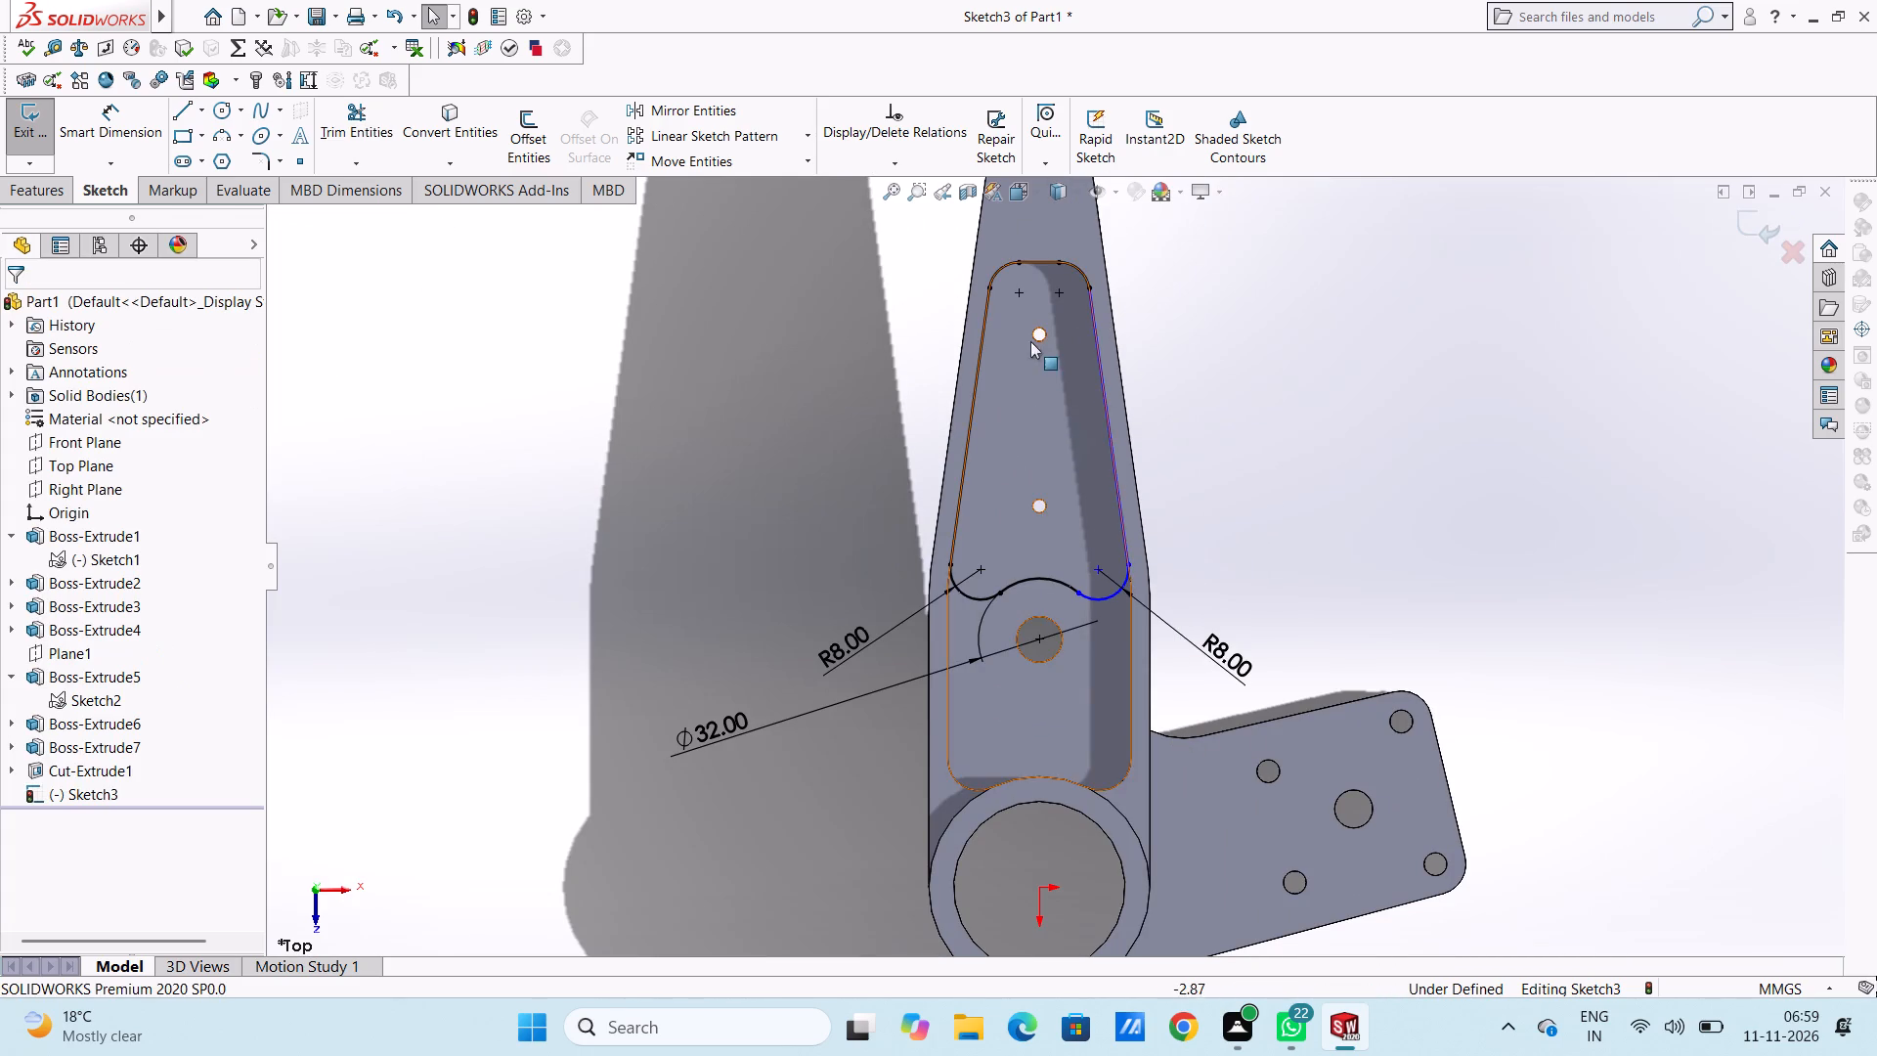
Fix the sketch point where the slanted line on the angled arm's side meets its linking arc.
{"action": "scroll", "coordinate": [1174, 307], "scroll_direction": "up", "scroll_amount": 2}
{"action": "scroll", "coordinate": [1134, 372], "scroll_direction": "down", "scroll_amount": 4}
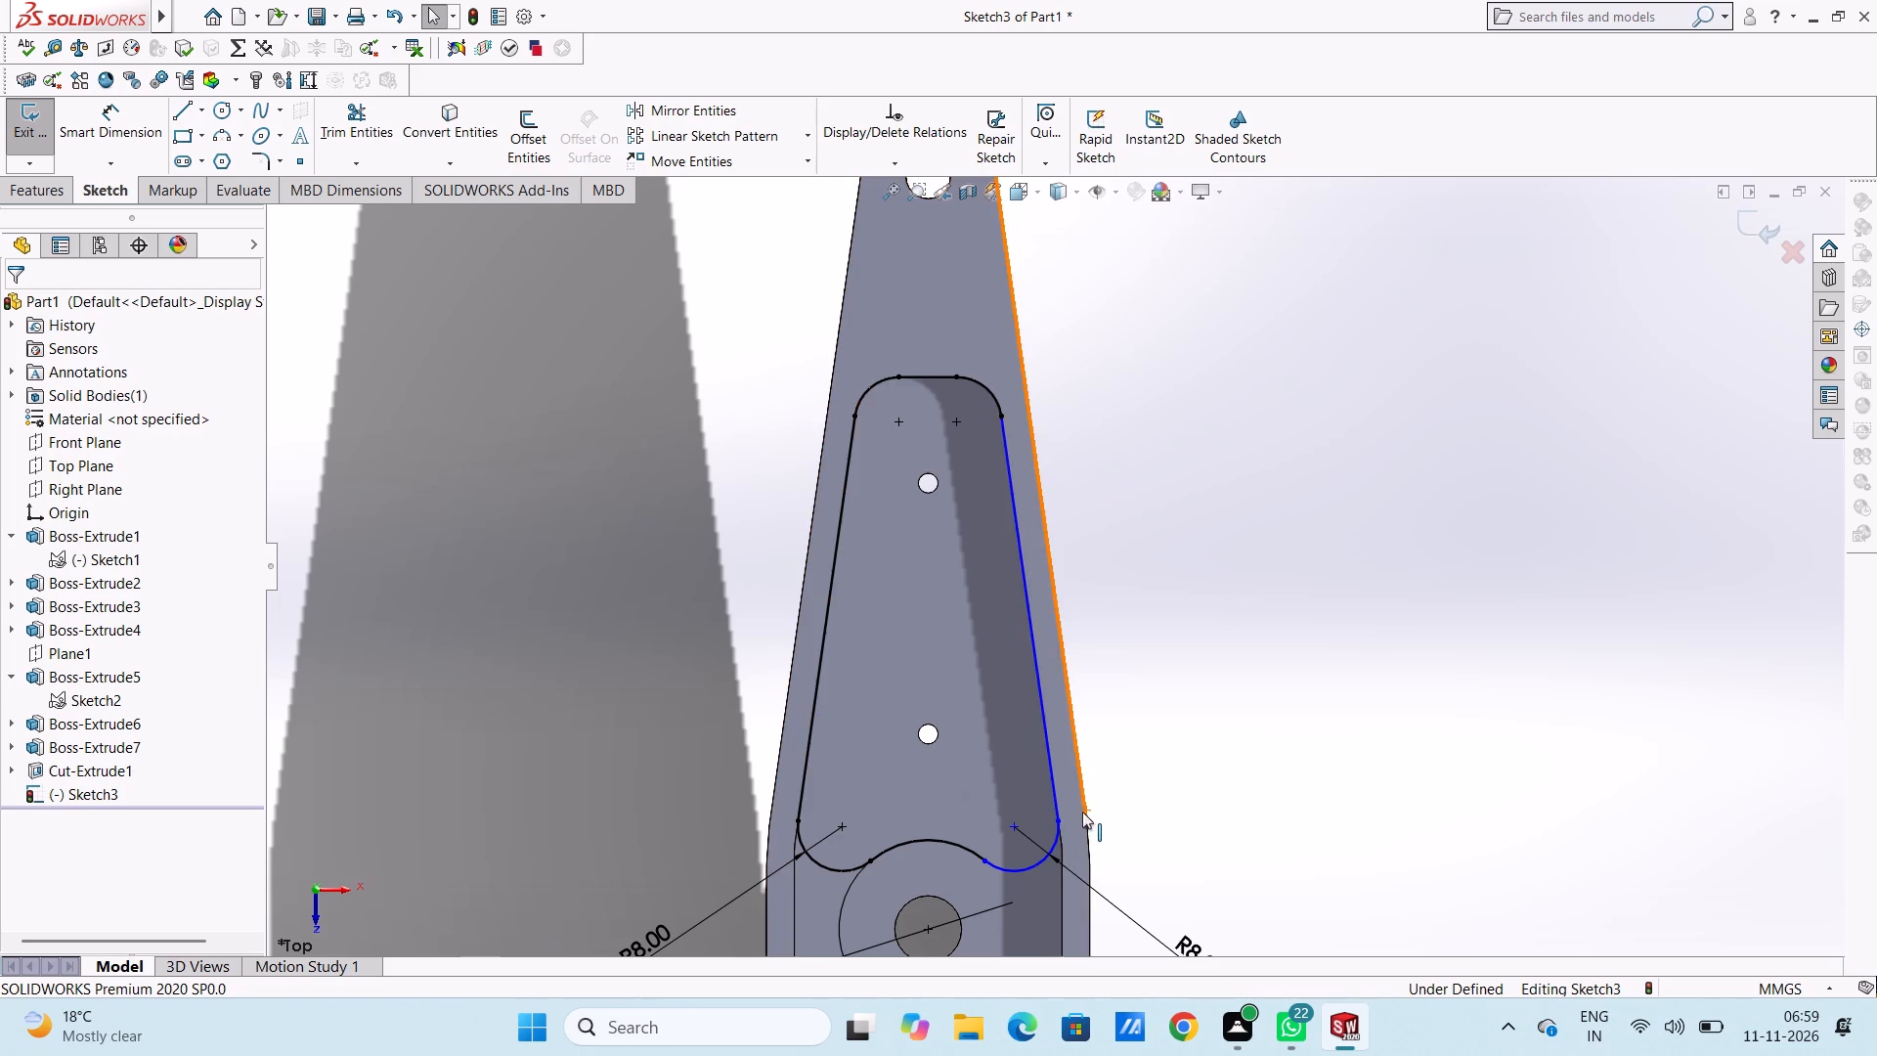
{"action": "left_click", "coordinate": [1063, 822]}
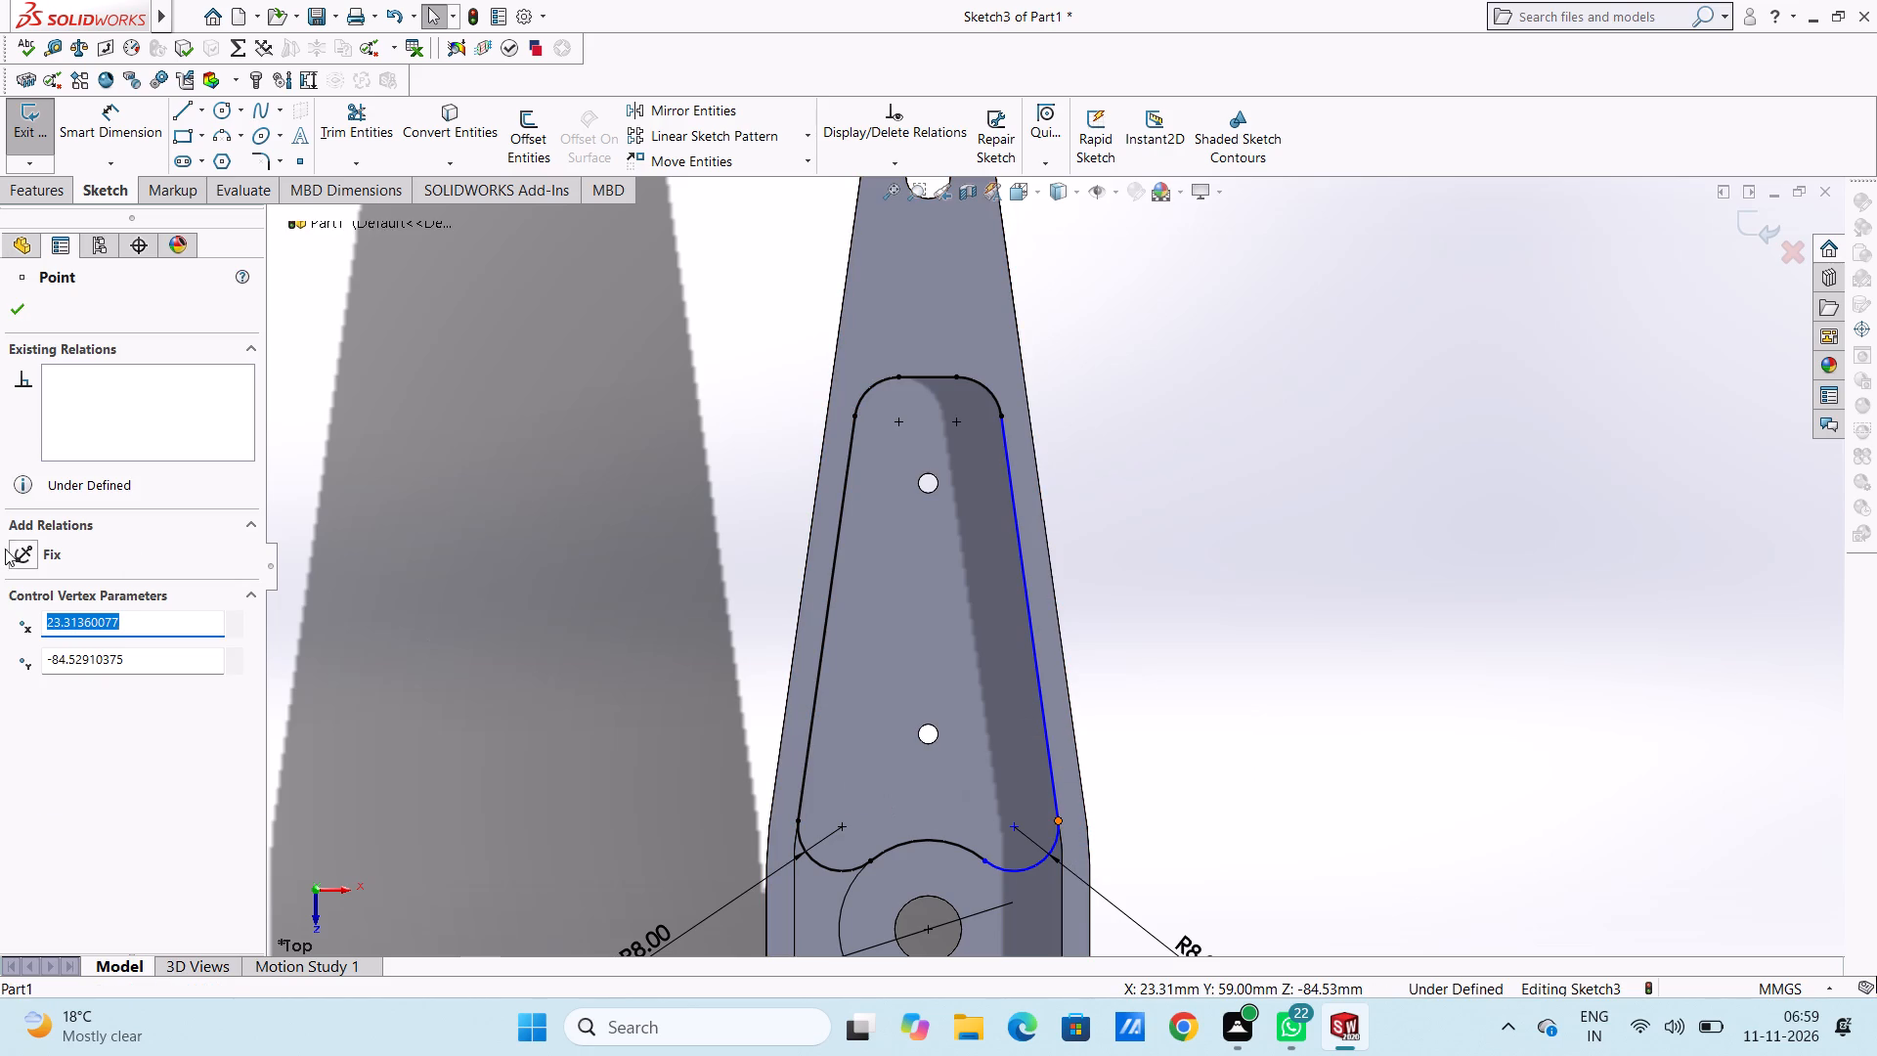
{"action": "left_click", "coordinate": [24, 550]}
{"action": "left_click", "coordinate": [461, 546]}
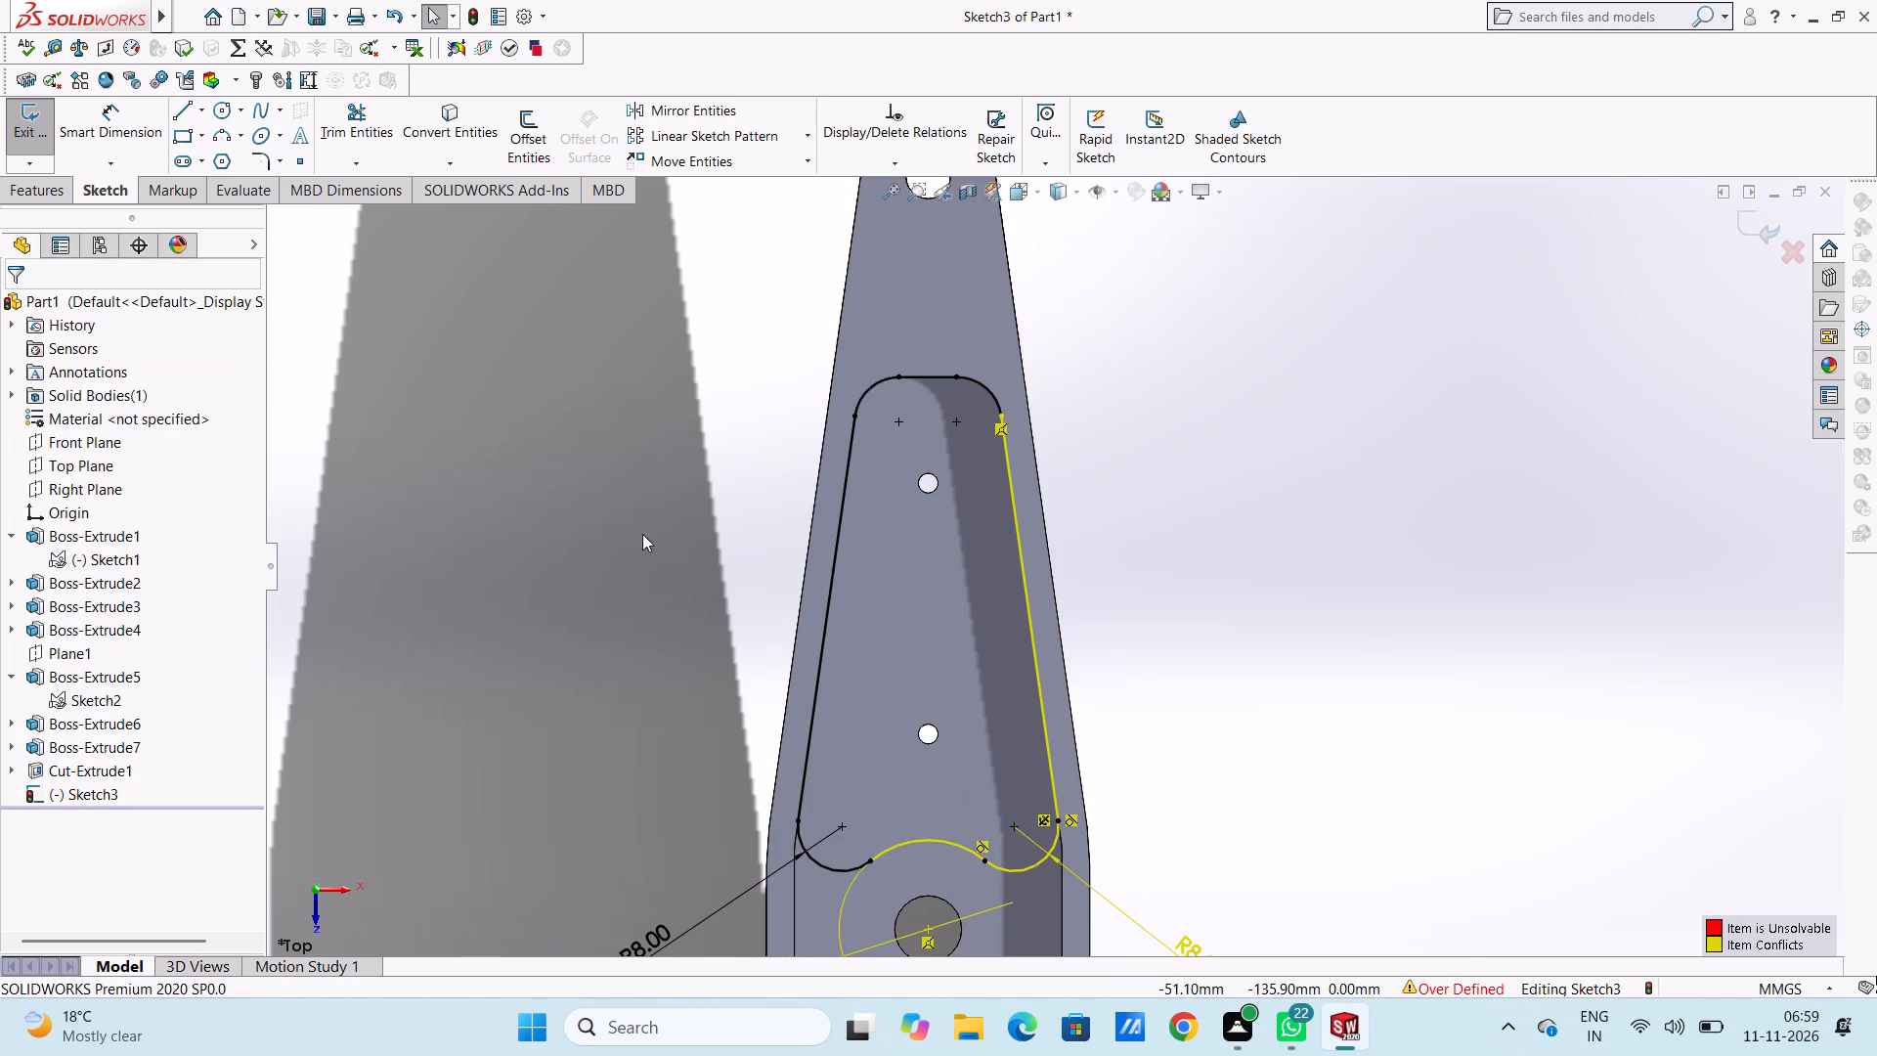
Delete the 32 mm diameter dimension from the arc that curves around the large hole.
{"action": "scroll", "coordinate": [642, 533], "scroll_direction": "up", "scroll_amount": 5}
{"action": "left_click", "coordinate": [816, 758]}
{"action": "right_click", "coordinate": [589, 464]}
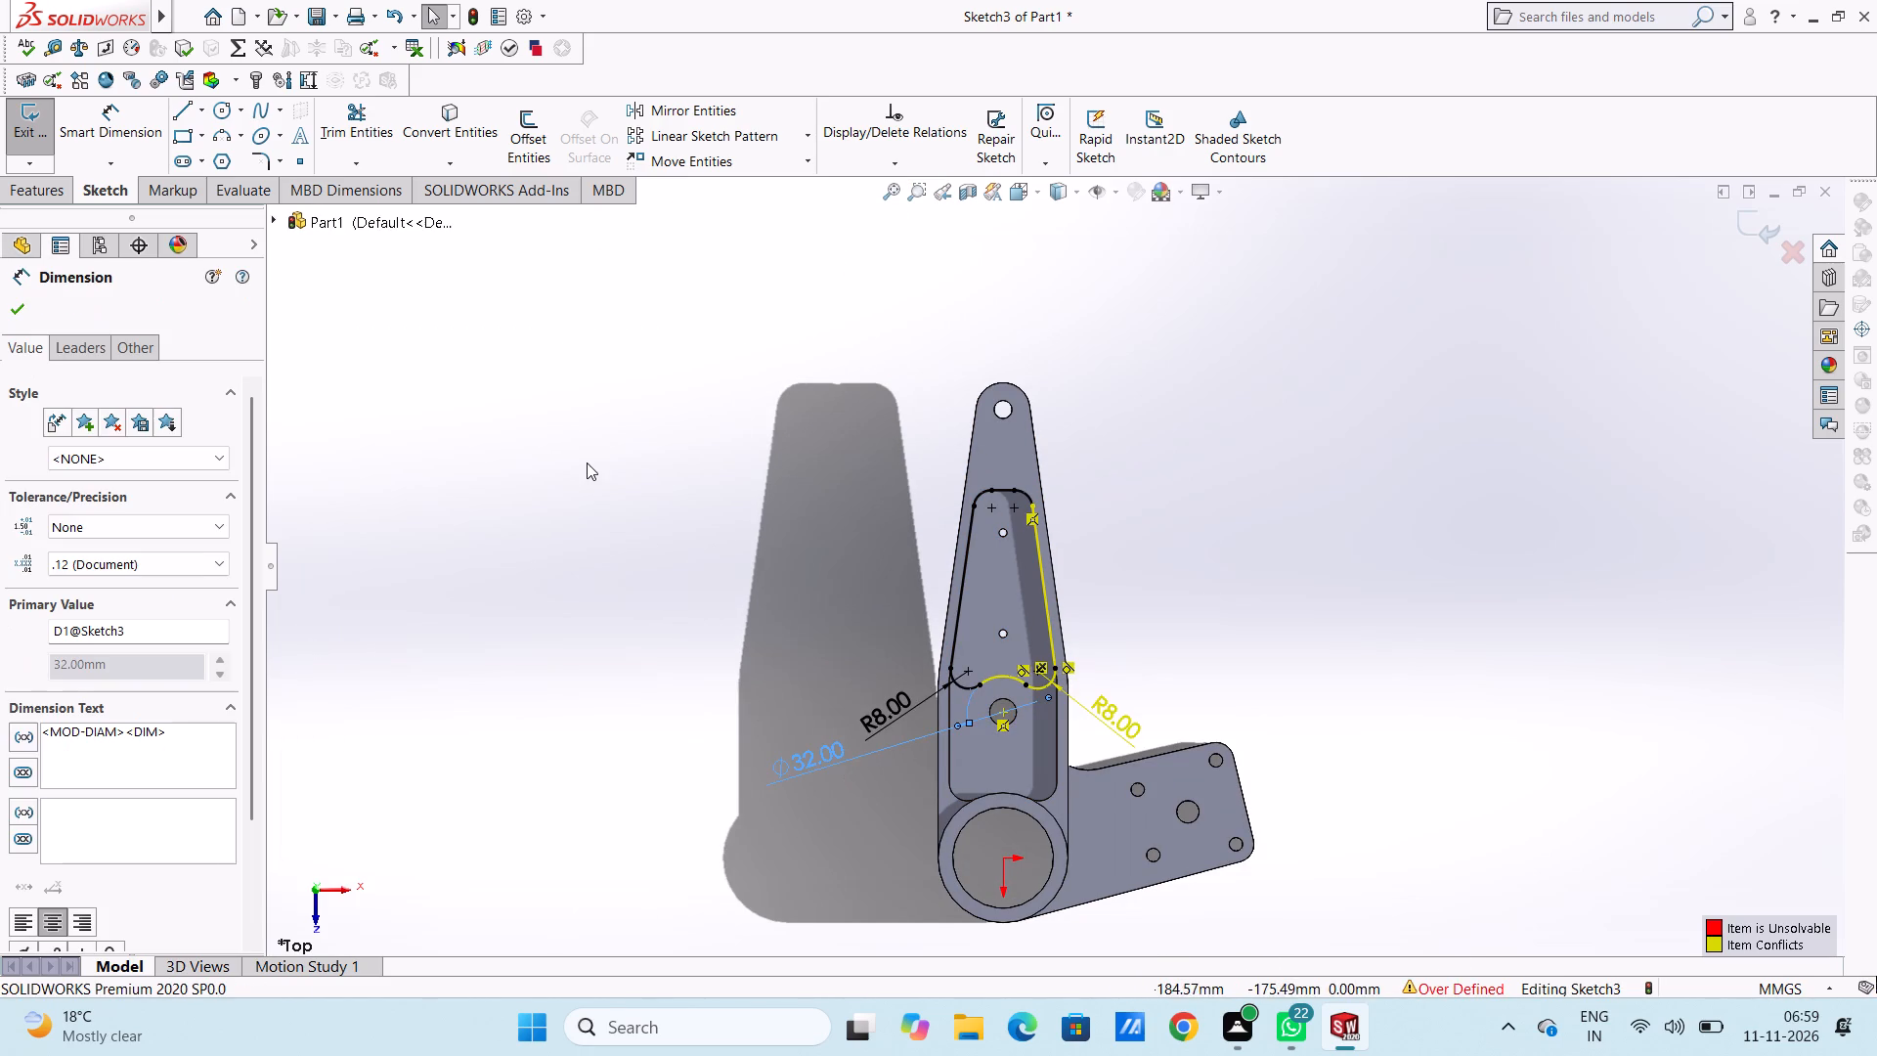
{"action": "left_click", "coordinate": [636, 726]}
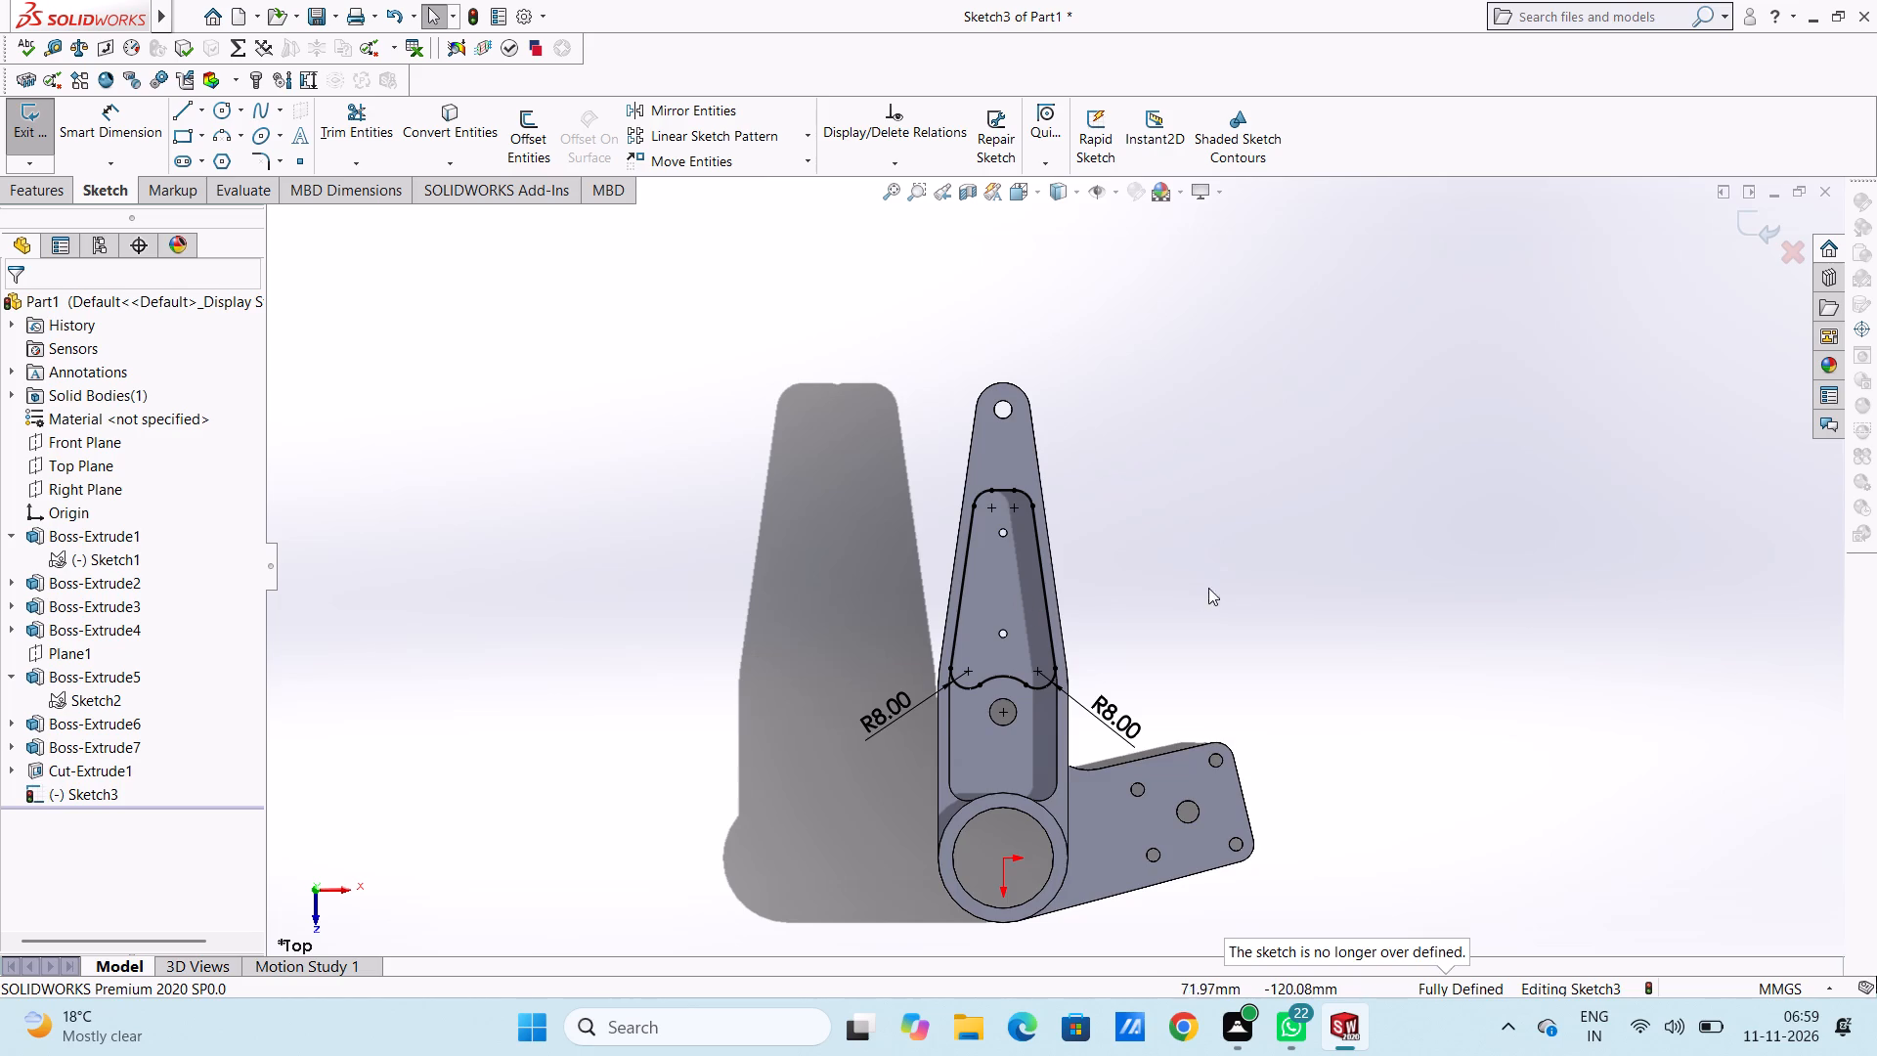
Cut-extrude the closed pocket profile as a blind cut 10.50 mm deep into the tapered arm.
{"action": "scroll", "coordinate": [1108, 534], "scroll_direction": "down", "scroll_amount": 2}
{"action": "middle_click_drag", "start_coordinate": [1104, 545], "coordinate": [1079, 545]}
{"action": "scroll", "coordinate": [1094, 545], "scroll_direction": "down", "scroll_amount": 1}
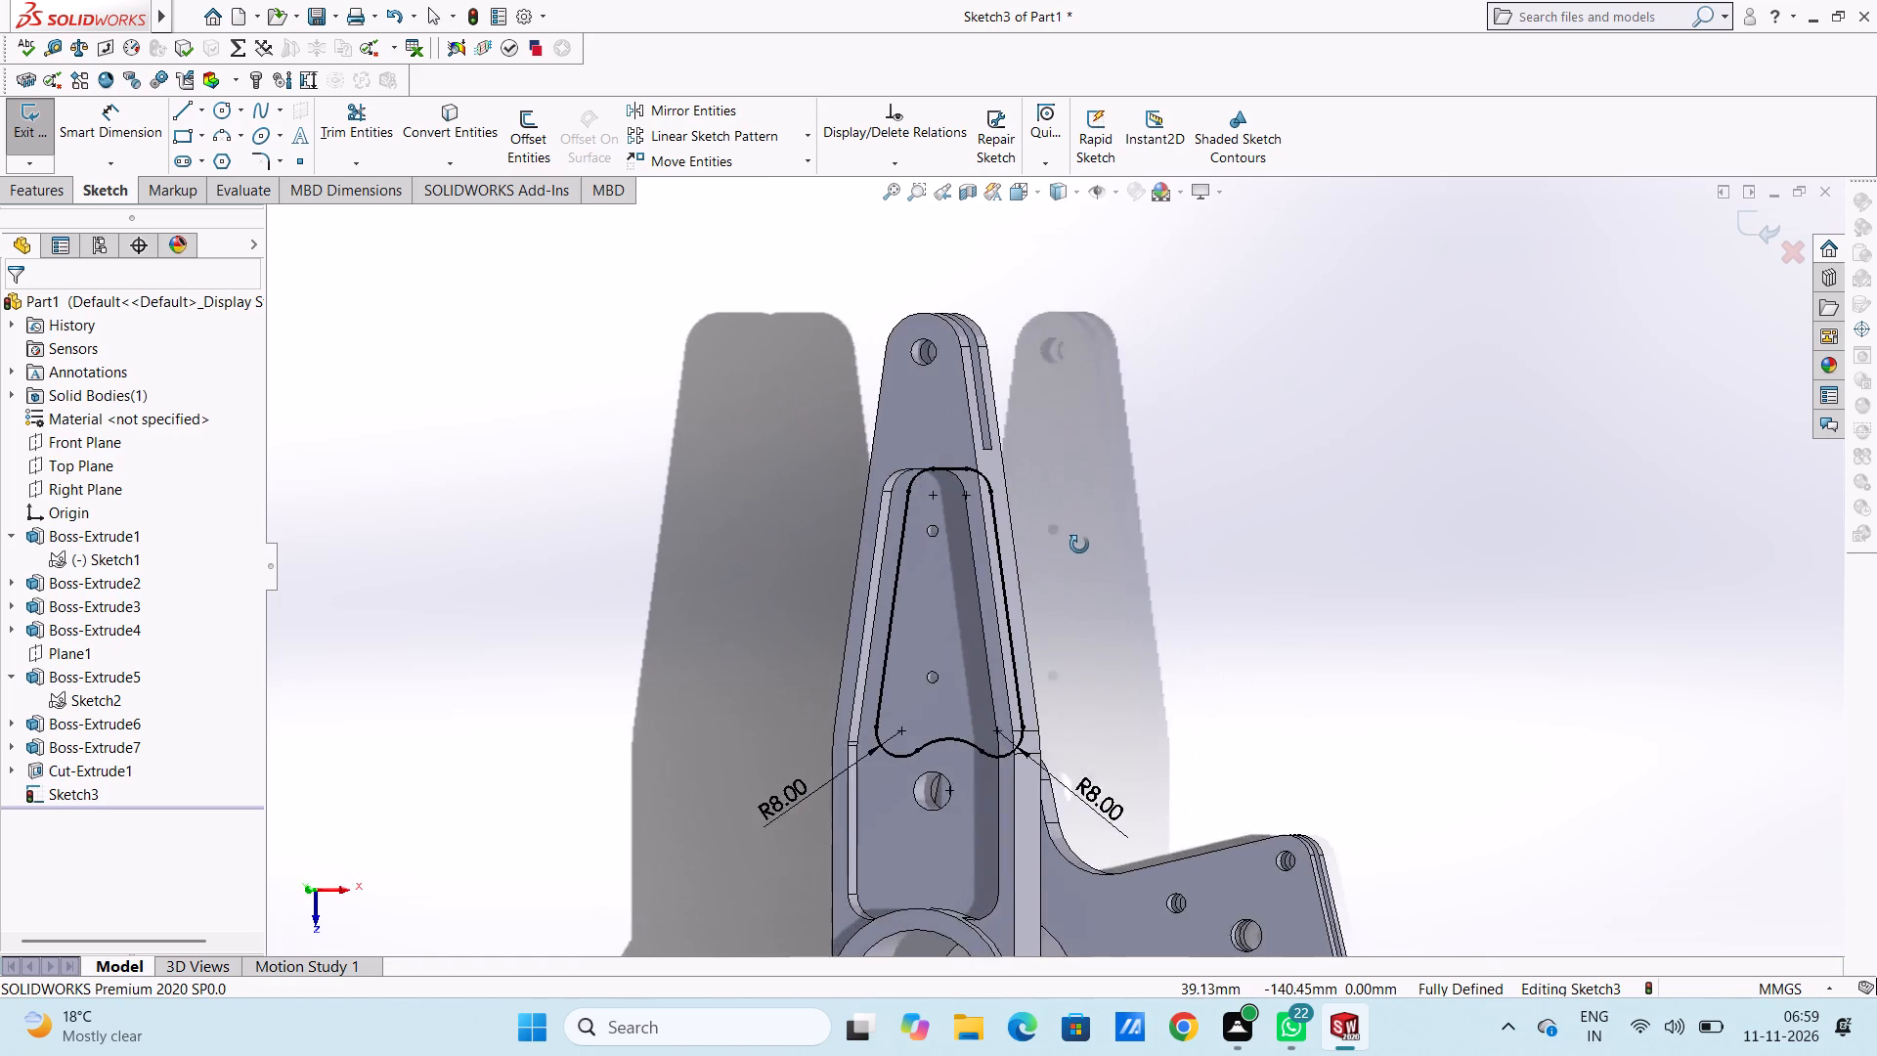
{"action": "middle_click_drag", "start_coordinate": [1079, 545], "coordinate": [858, 562]}
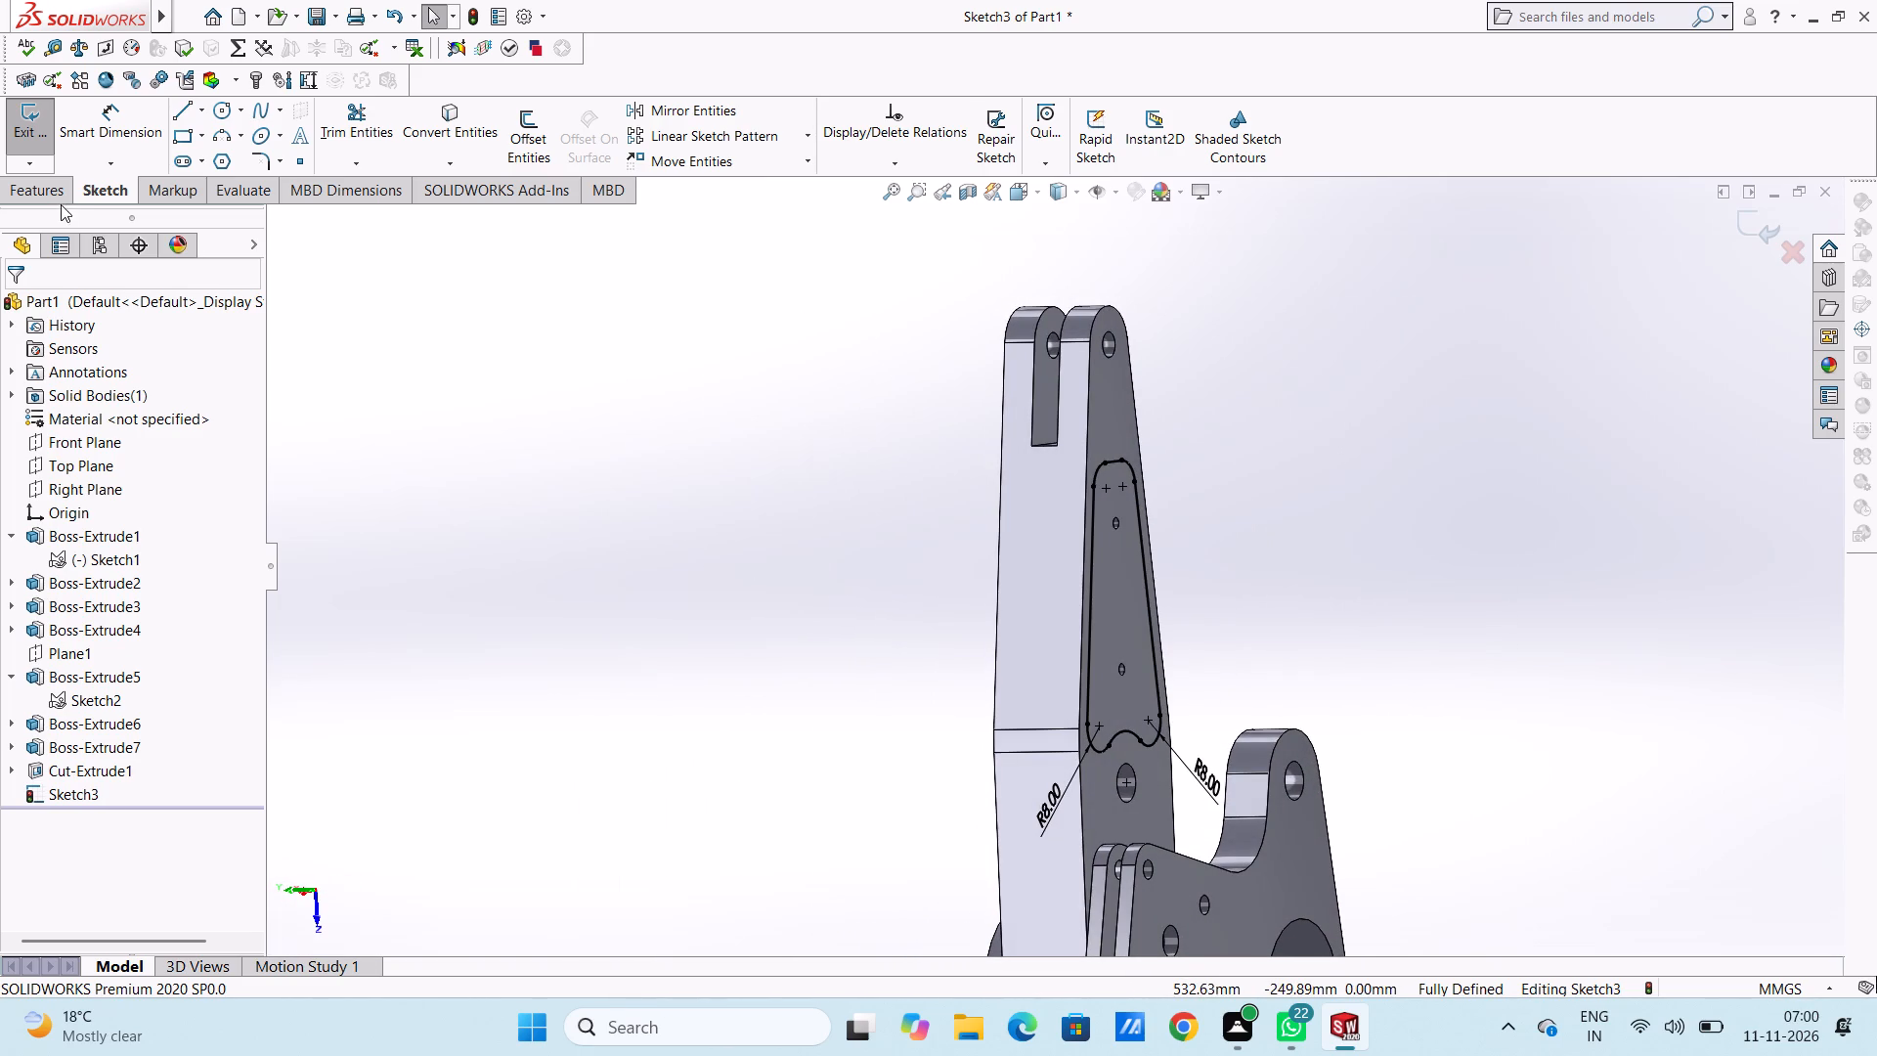
{"action": "left_click", "coordinate": [51, 196]}
{"action": "left_click", "coordinate": [317, 125]}
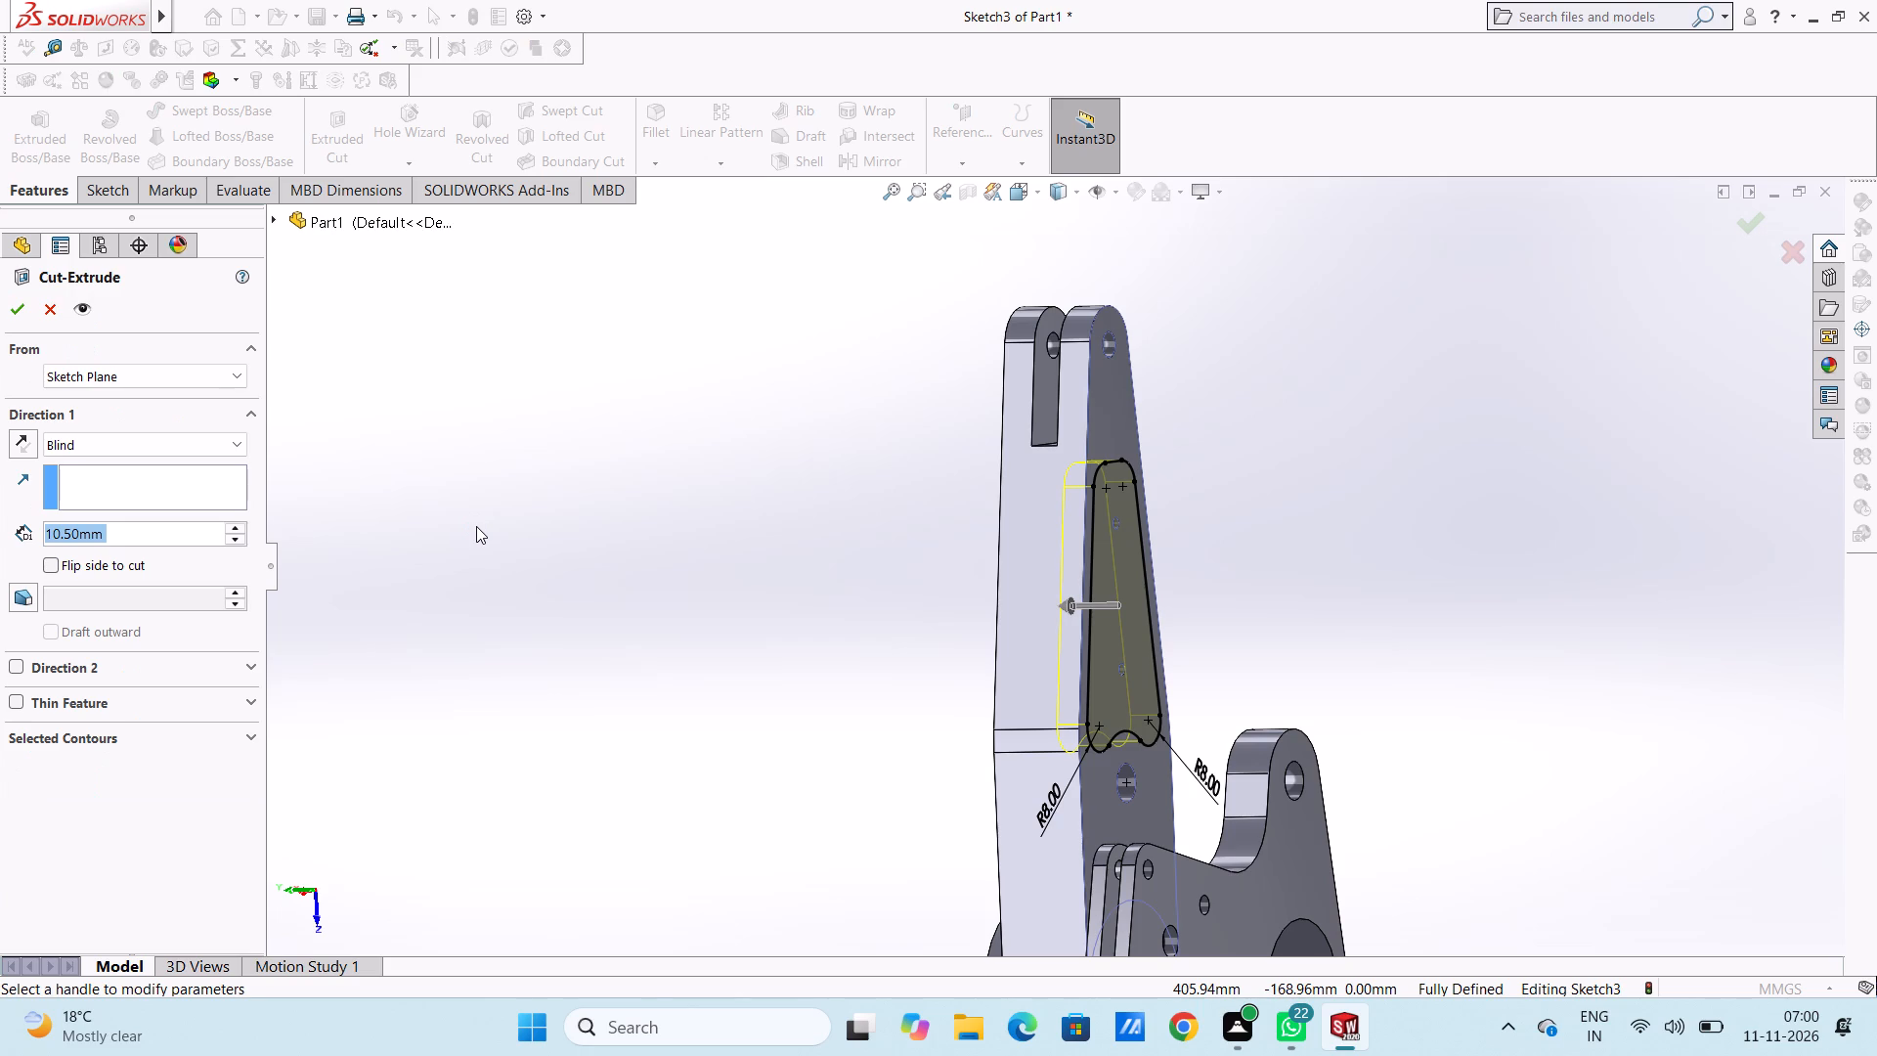
{"action": "left_click", "coordinate": [18, 310]}
{"action": "left_click", "coordinate": [682, 674]}
Examine the bracket from several angles, checking the tapered arm's pocket, the tubular boss and the slotted arms.
{"action": "middle_click_drag", "start_coordinate": [694, 672], "coordinate": [657, 679]}
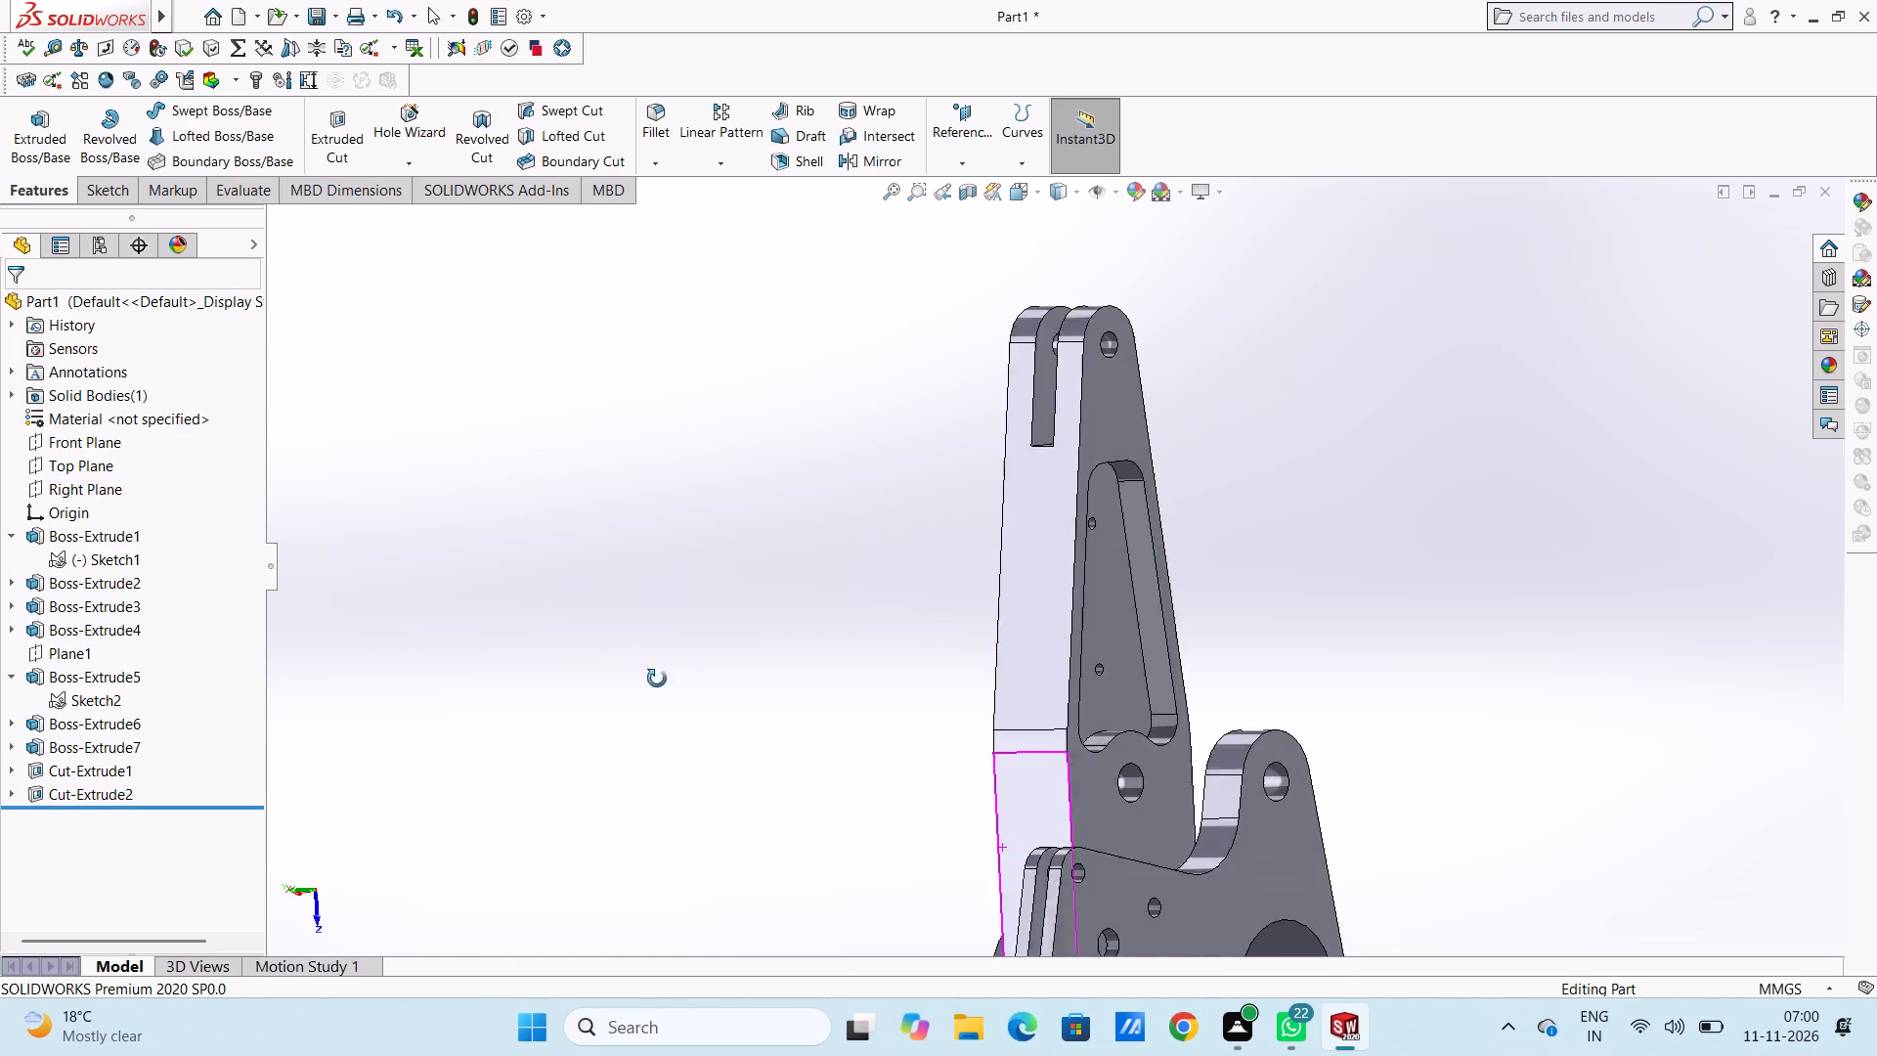
{"action": "middle_click_drag", "start_coordinate": [657, 679], "coordinate": [885, 751]}
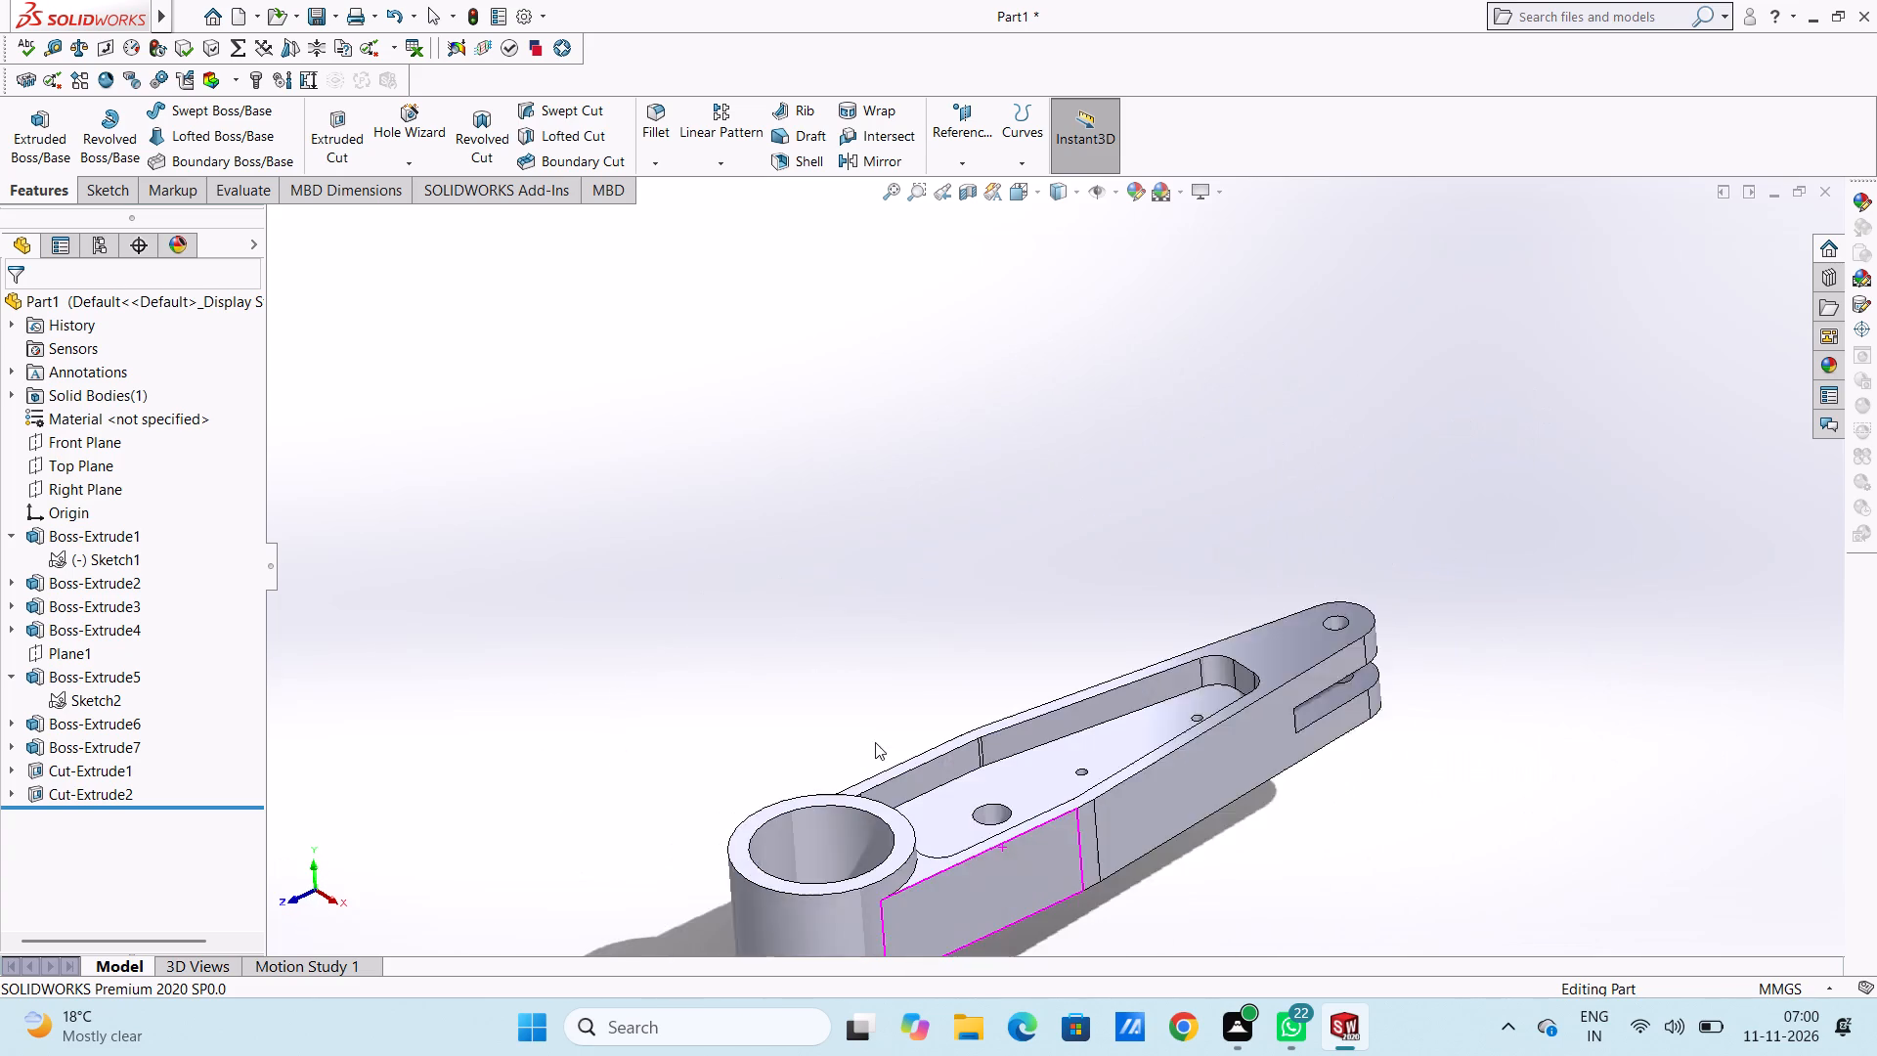
{"action": "scroll", "coordinate": [996, 594], "scroll_direction": "up", "scroll_amount": 6}
{"action": "middle_click_drag", "start_coordinate": [857, 570], "coordinate": [718, 497]}
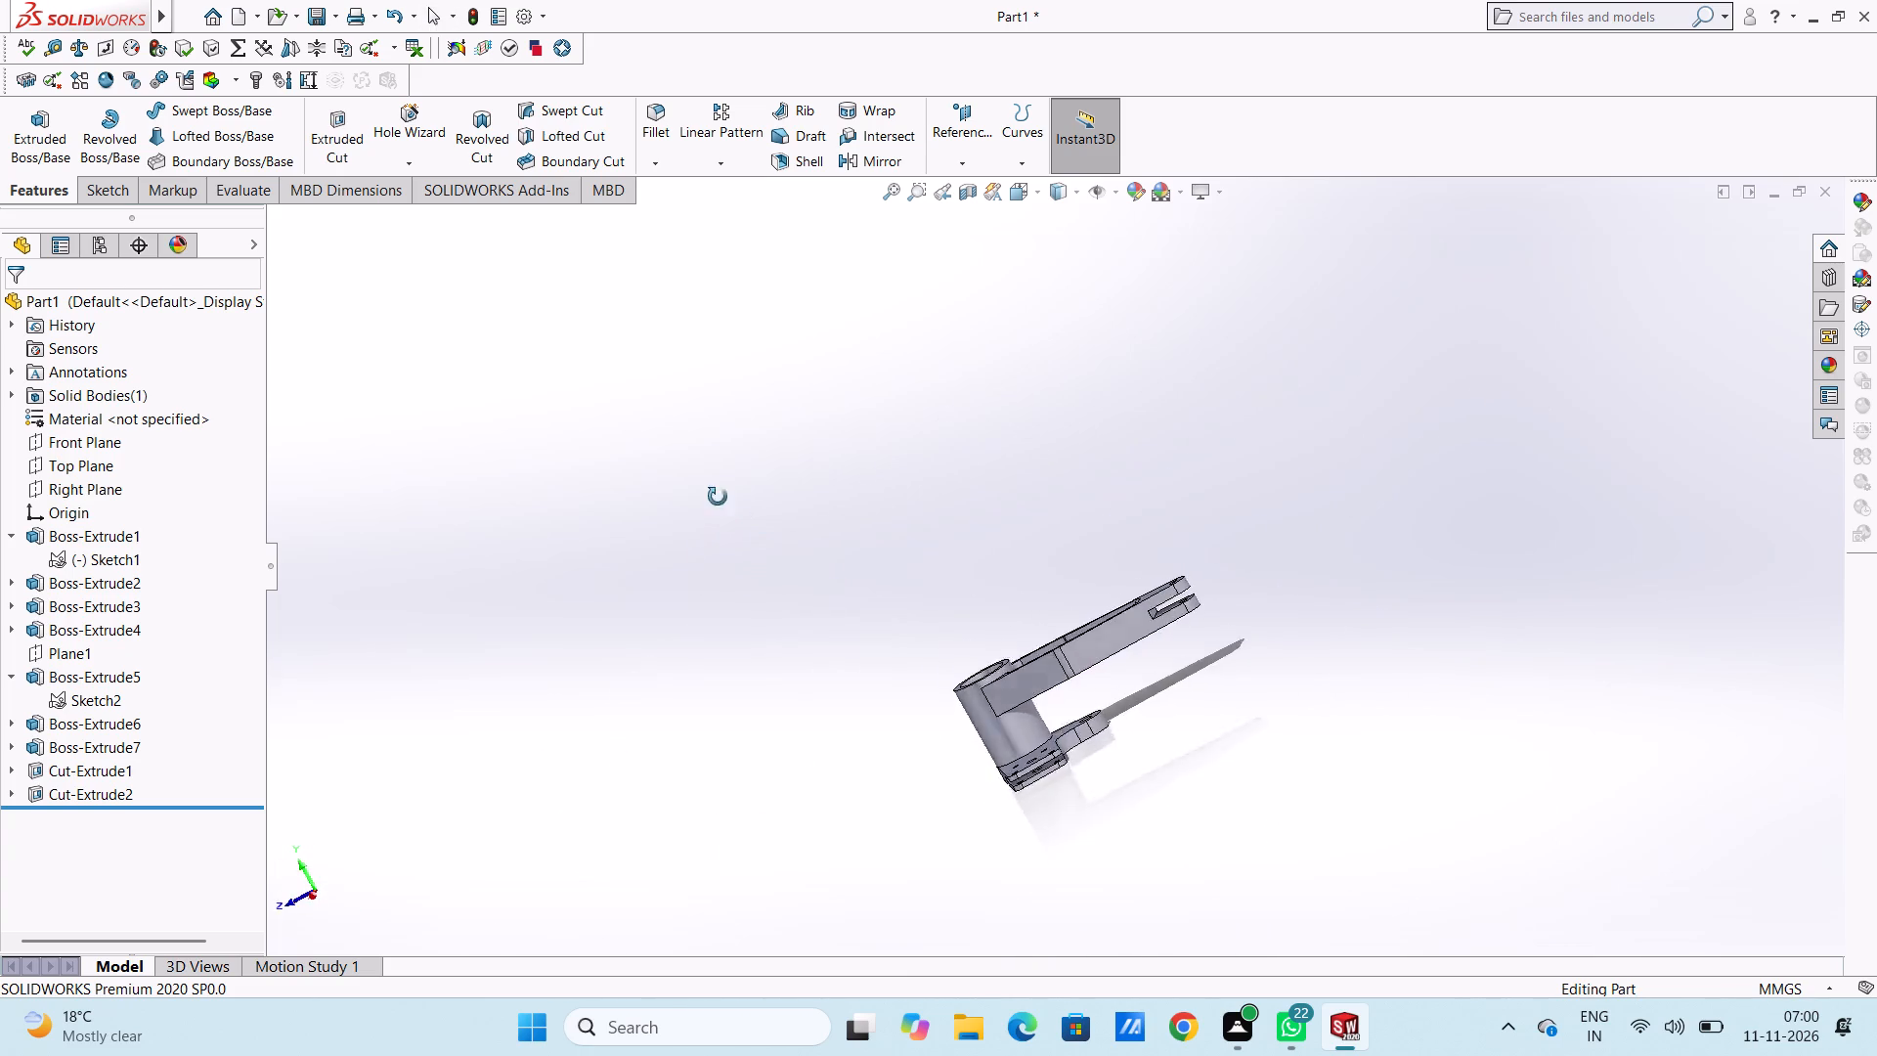
{"action": "middle_click_drag", "start_coordinate": [718, 497], "coordinate": [680, 487]}
{"action": "middle_click_drag", "start_coordinate": [859, 635], "coordinate": [1201, 734]}
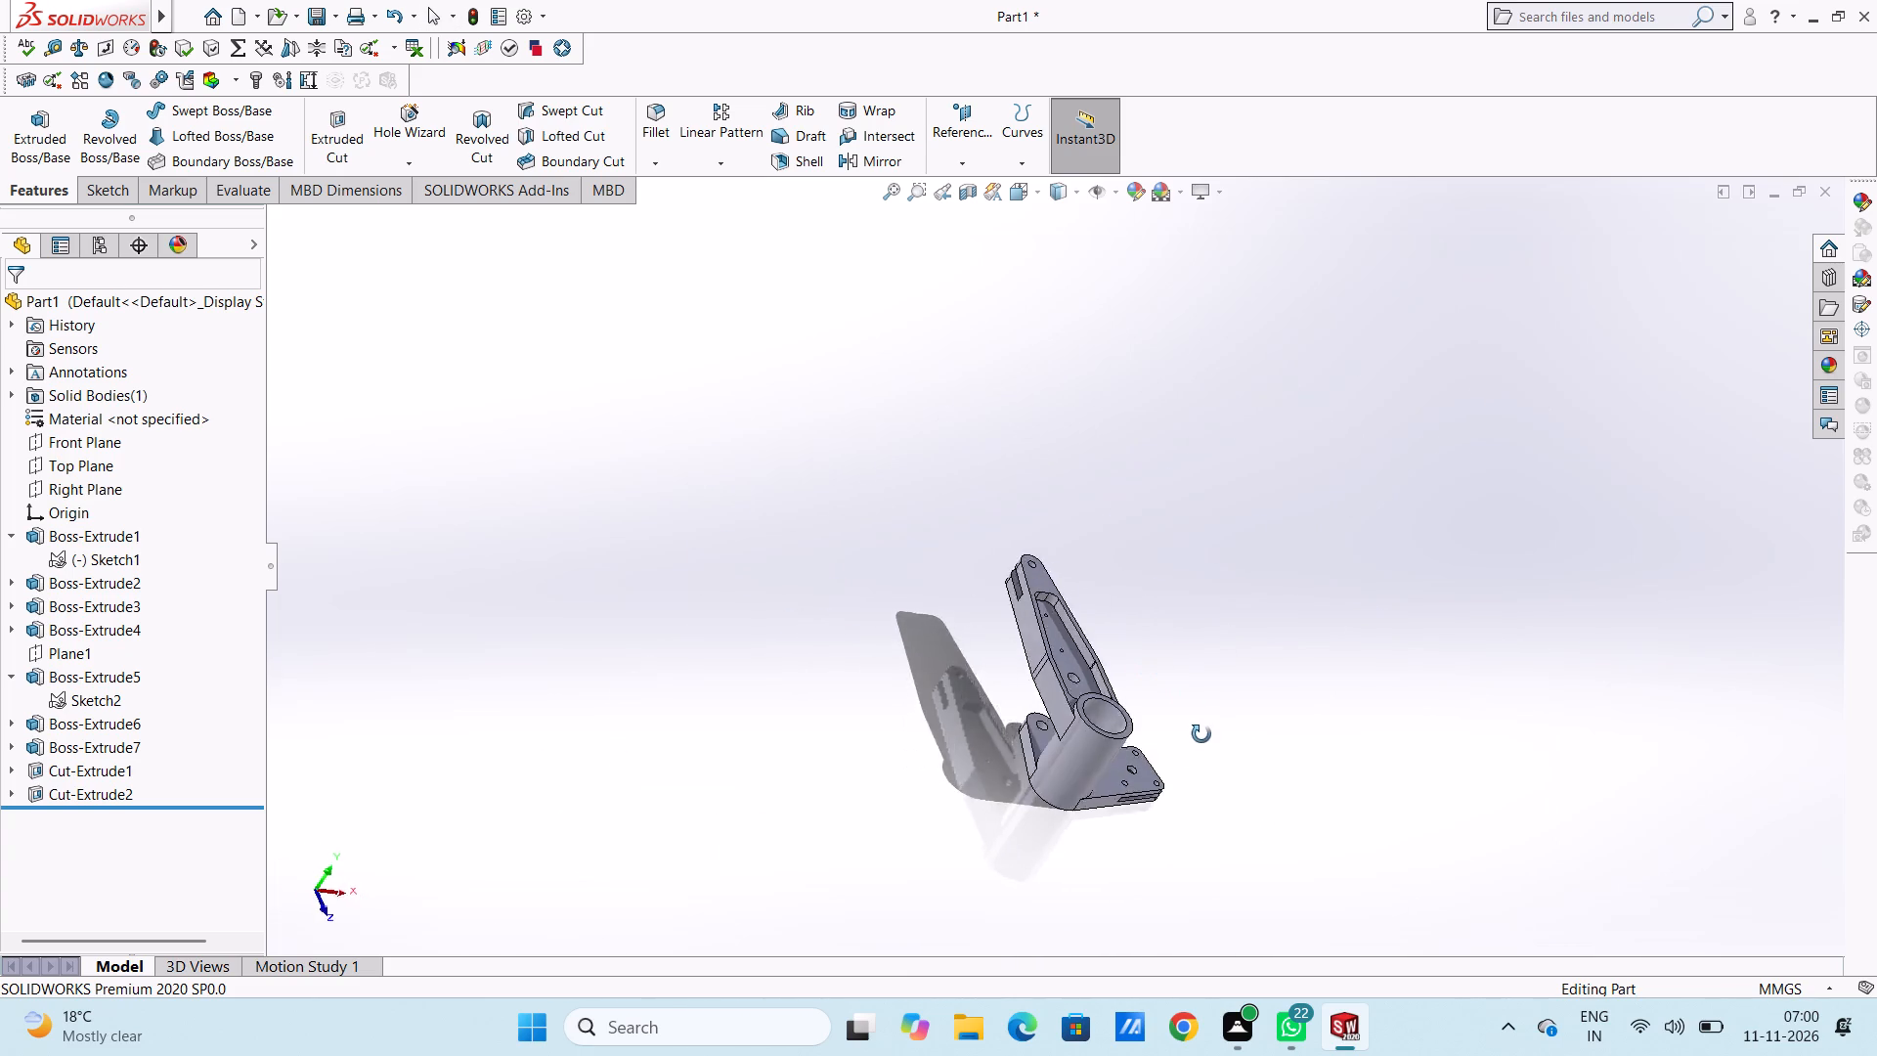
{"action": "middle_click_drag", "start_coordinate": [1201, 734], "coordinate": [1008, 656]}
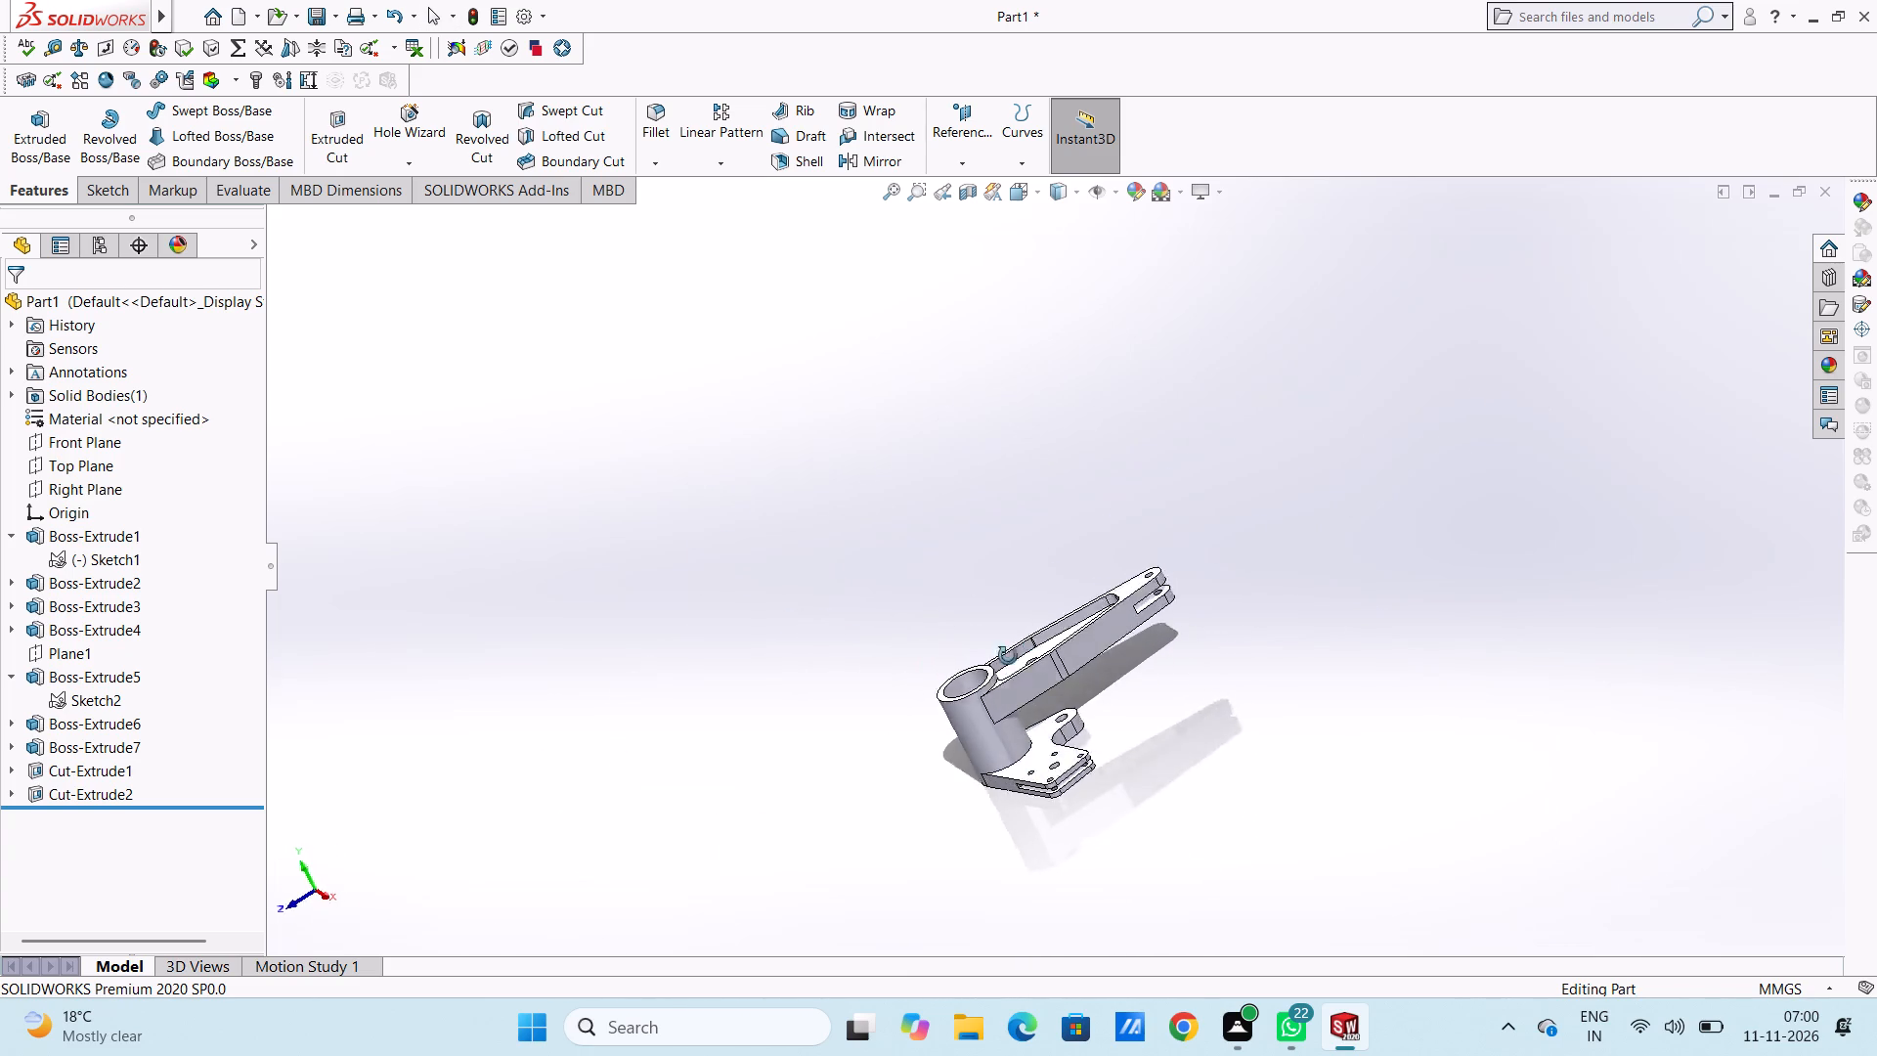
{"action": "middle_click_drag", "start_coordinate": [1008, 656], "coordinate": [1047, 646]}
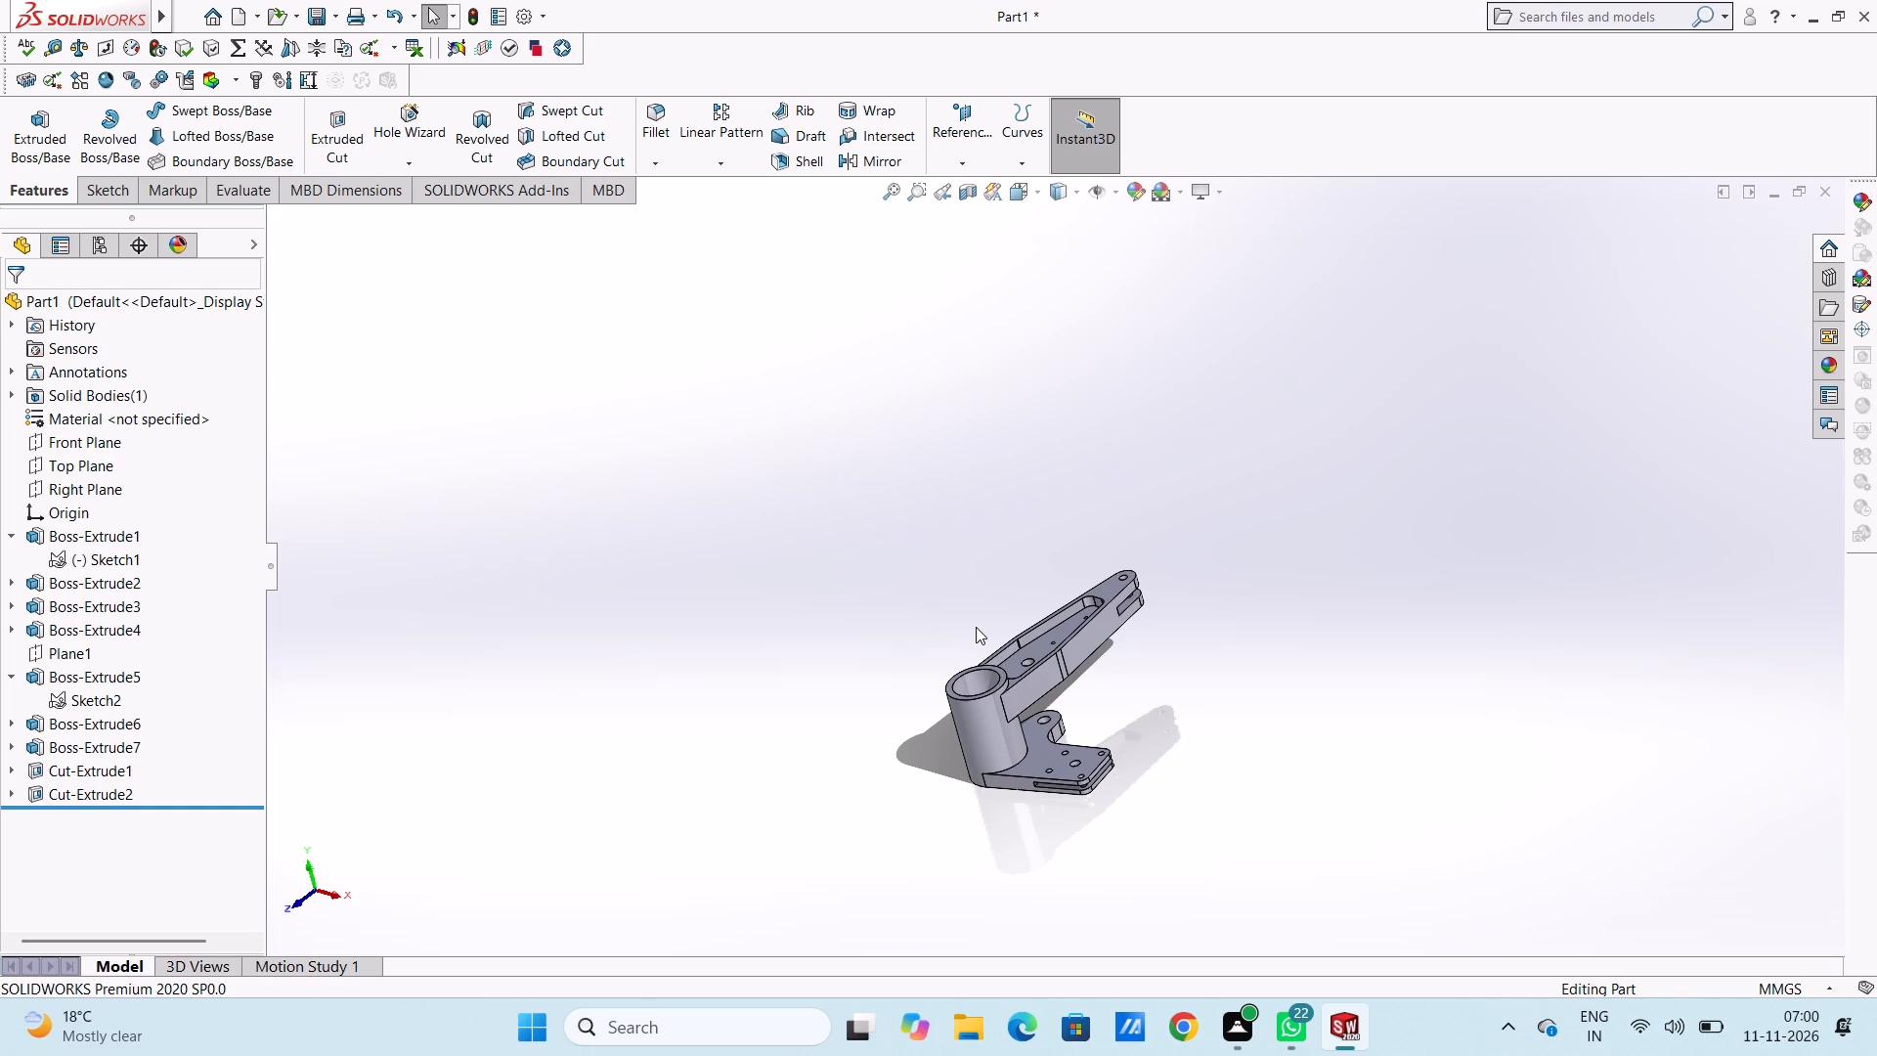
{"action": "scroll", "coordinate": [1104, 721], "scroll_direction": "down", "scroll_amount": 3}
{"action": "middle_click_drag", "start_coordinate": [696, 557], "coordinate": [740, 544]}
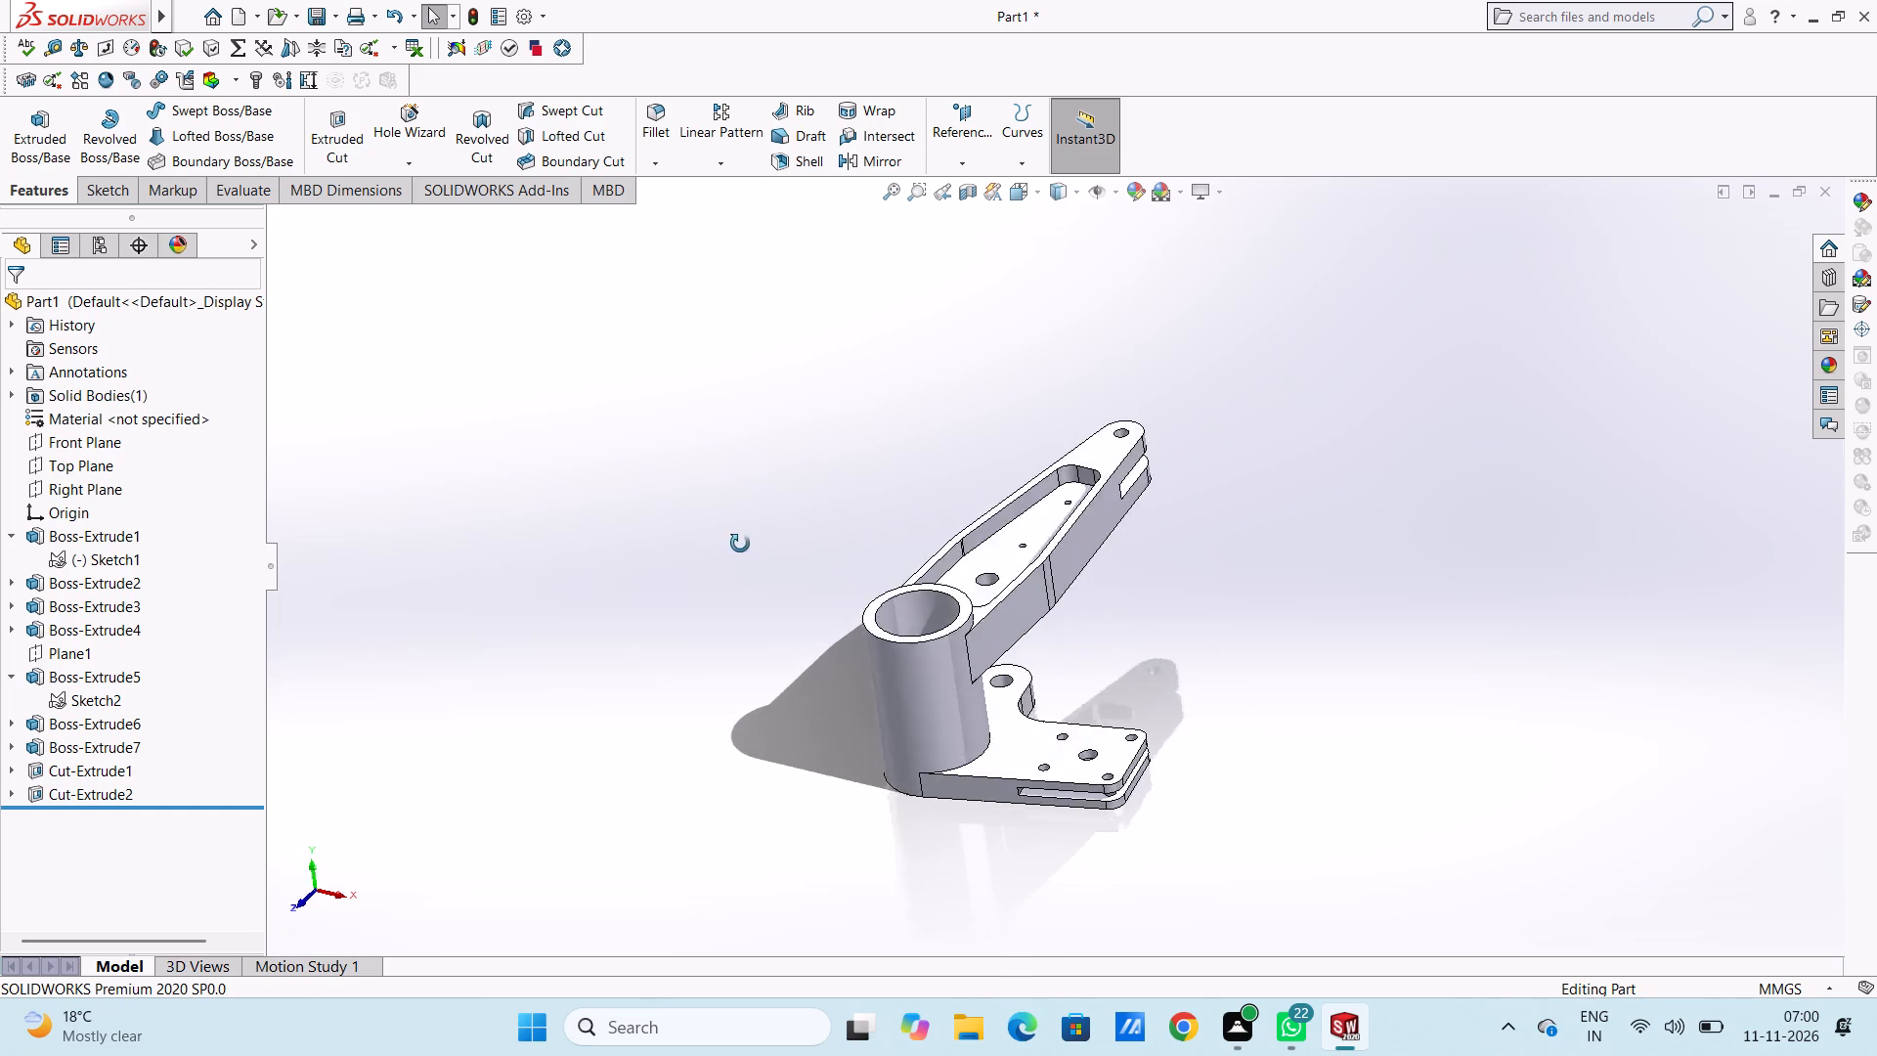
{"action": "middle_click_drag", "start_coordinate": [740, 544], "coordinate": [746, 452]}
{"action": "scroll", "coordinate": [767, 666], "scroll_direction": "up", "scroll_amount": 1}
{"action": "middle_click_drag", "start_coordinate": [754, 675], "coordinate": [675, 681]}
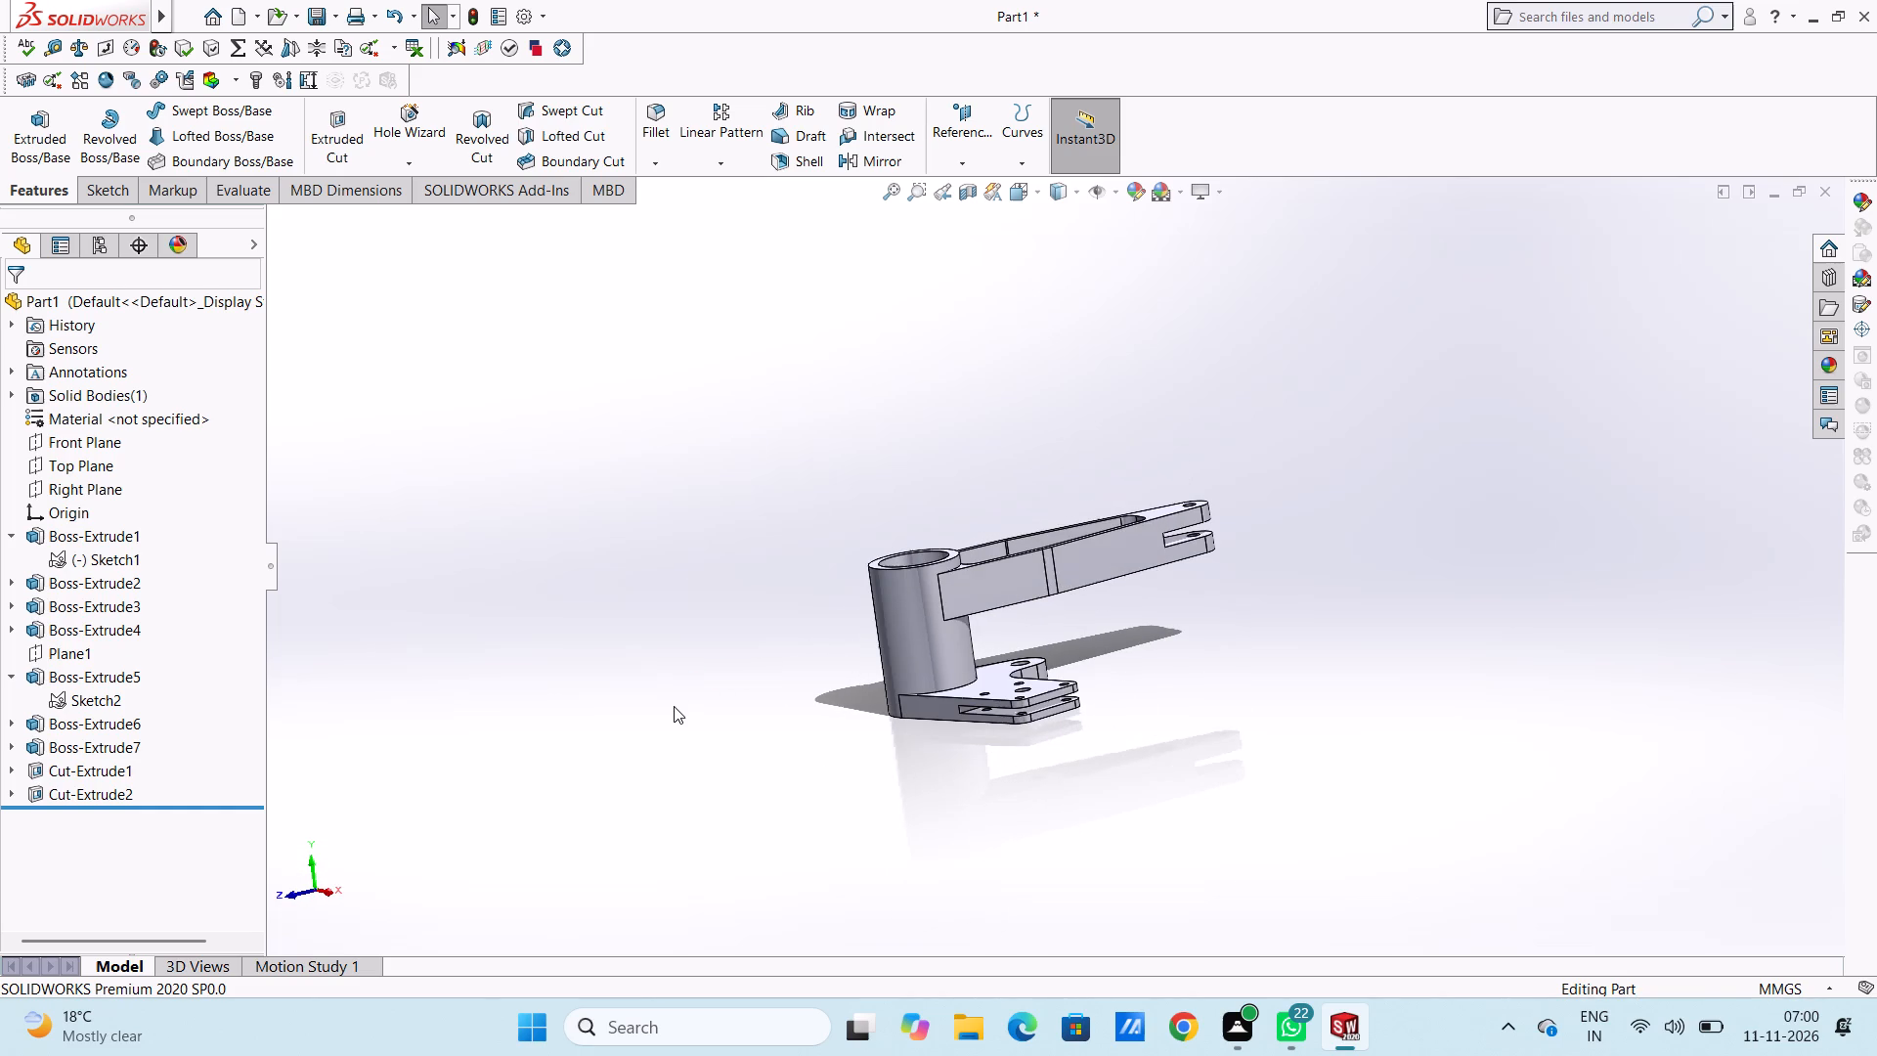
Create a reference plane offset 51 mm above the Top Plane, crossing the tubular boss.
{"action": "key", "text": "ctrl+1"}
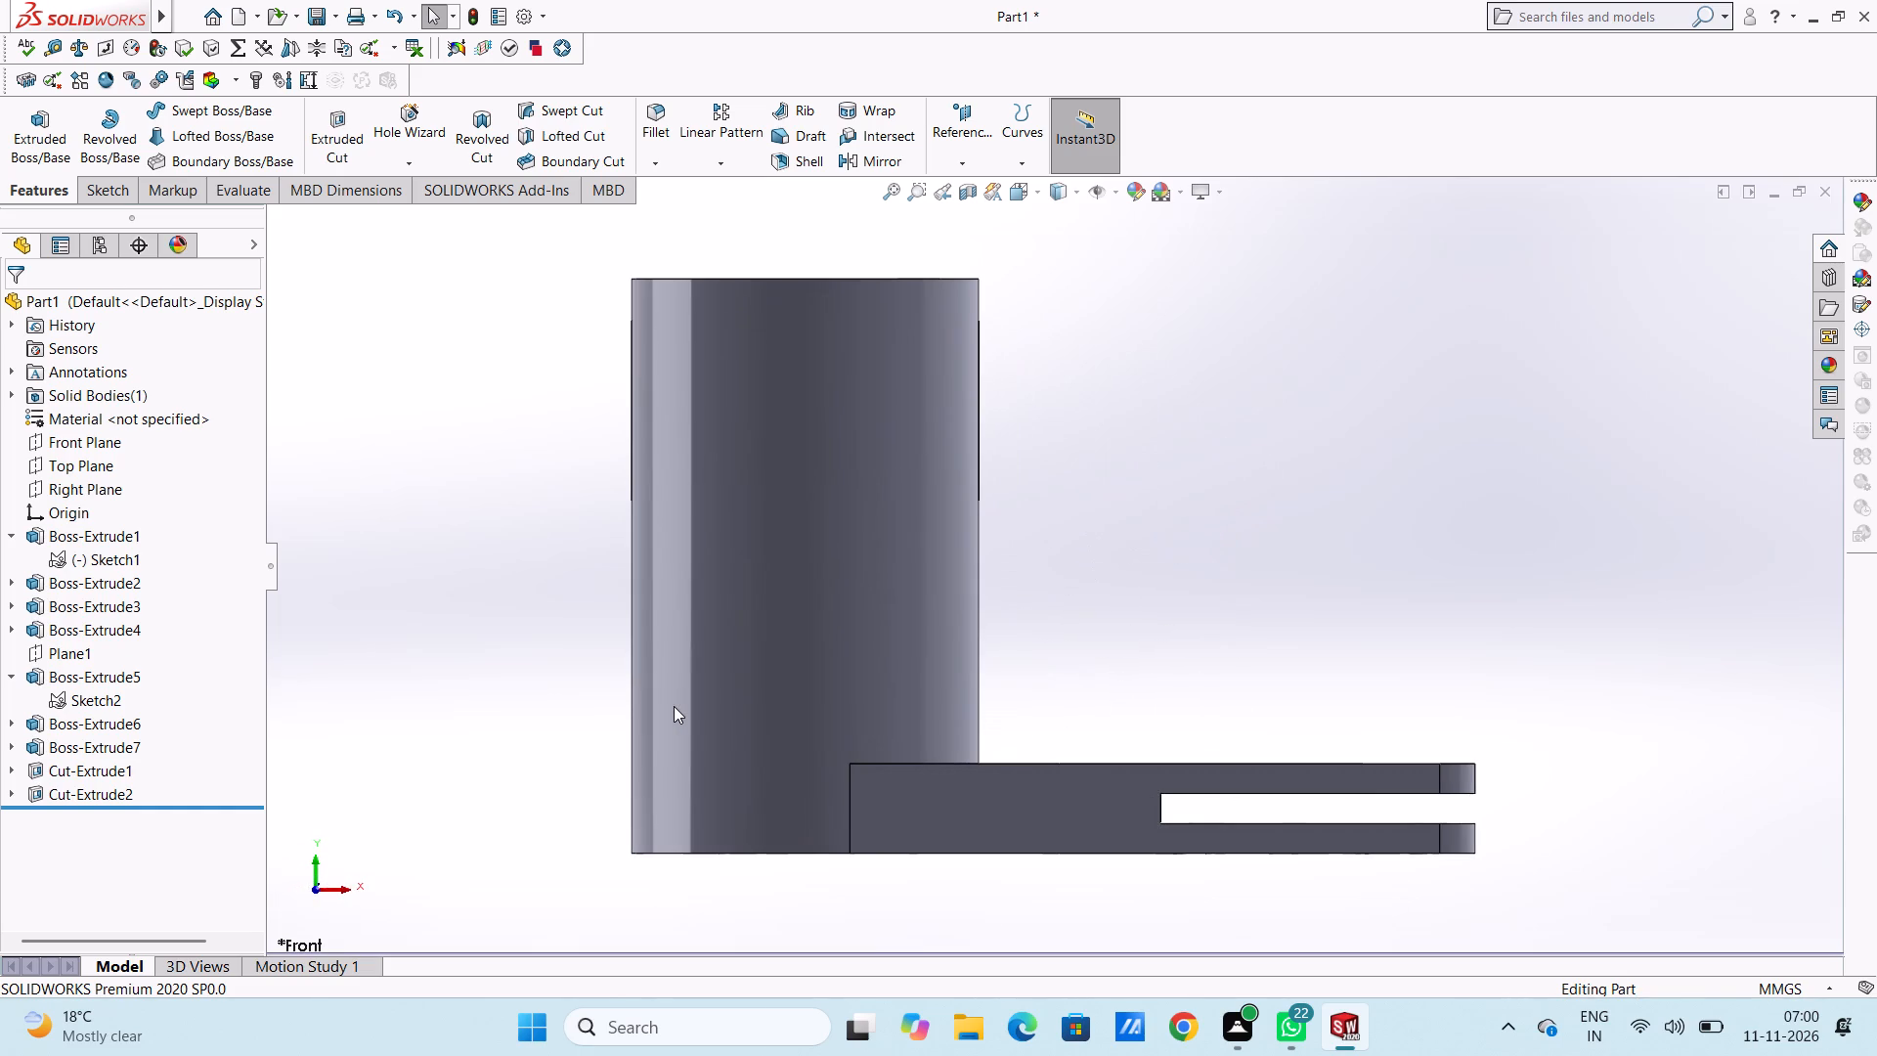
{"action": "scroll", "coordinate": [1074, 584], "scroll_direction": "up", "scroll_amount": 2}
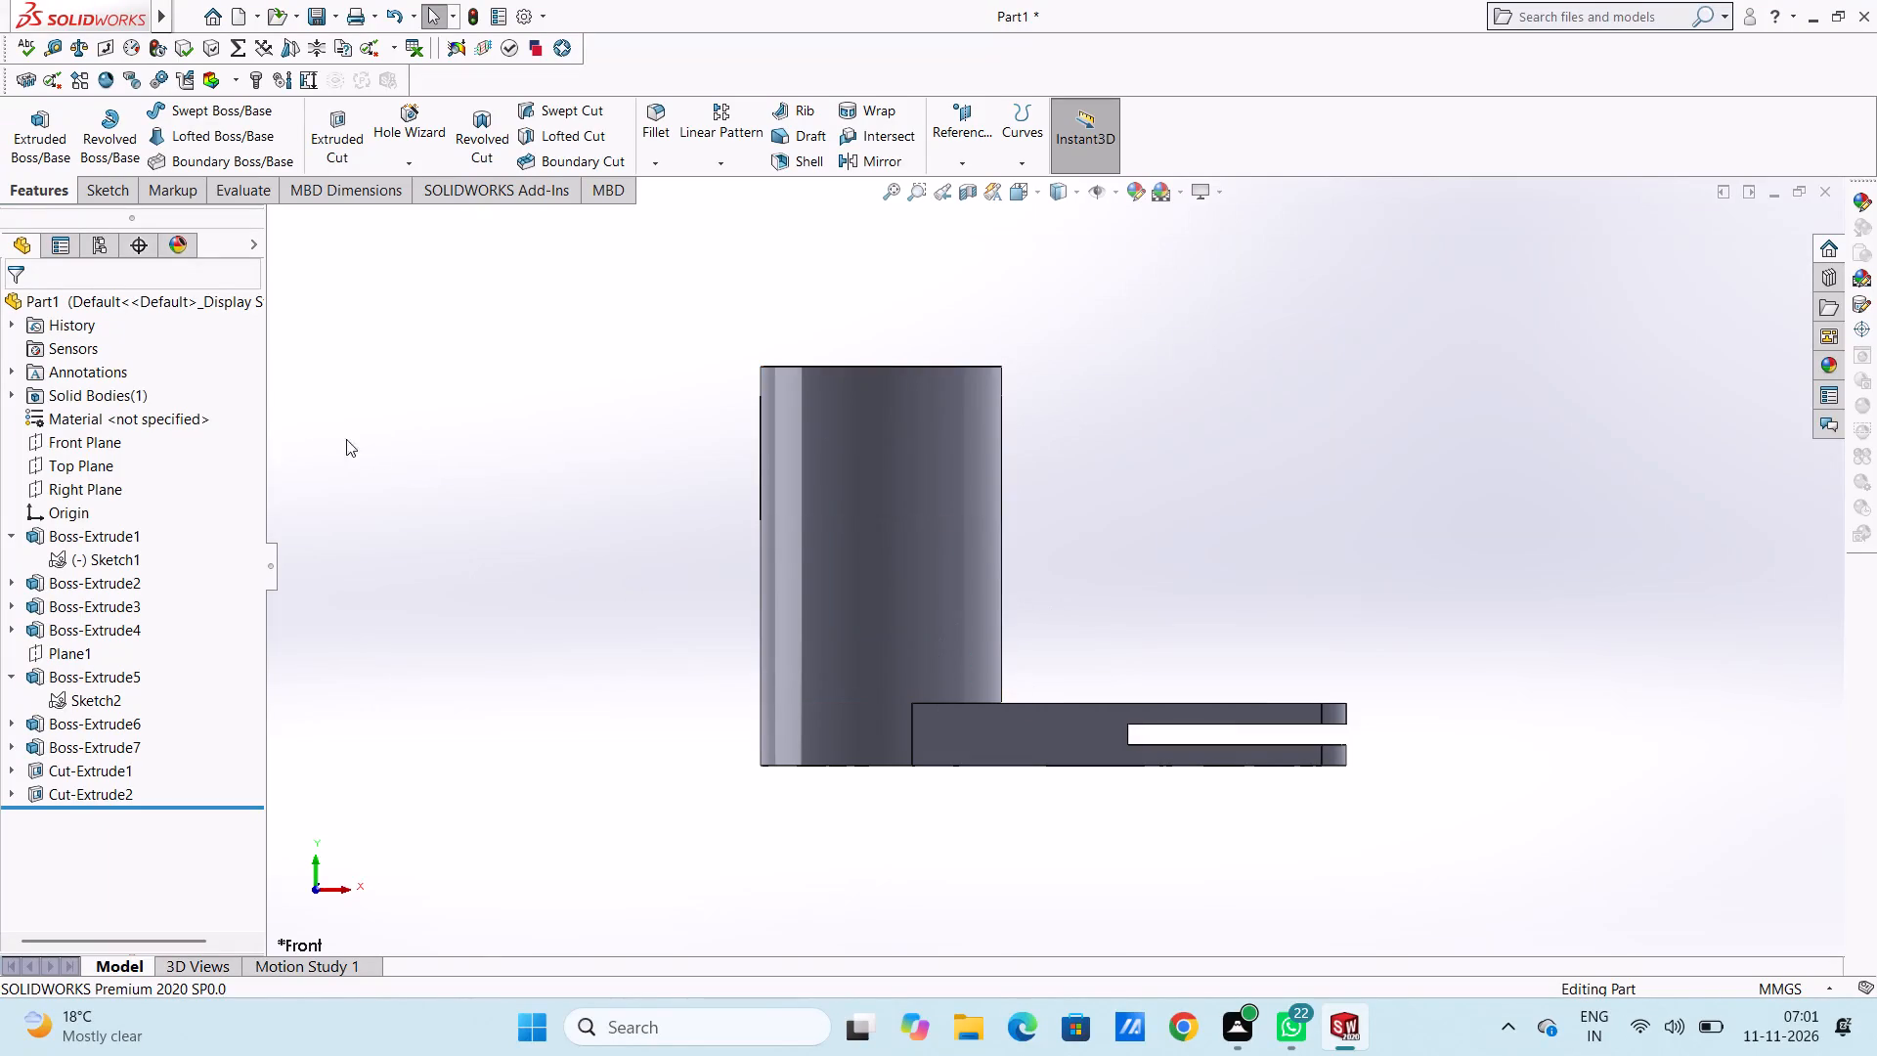
{"action": "left_click", "coordinate": [960, 116]}
{"action": "left_click", "coordinate": [973, 184]}
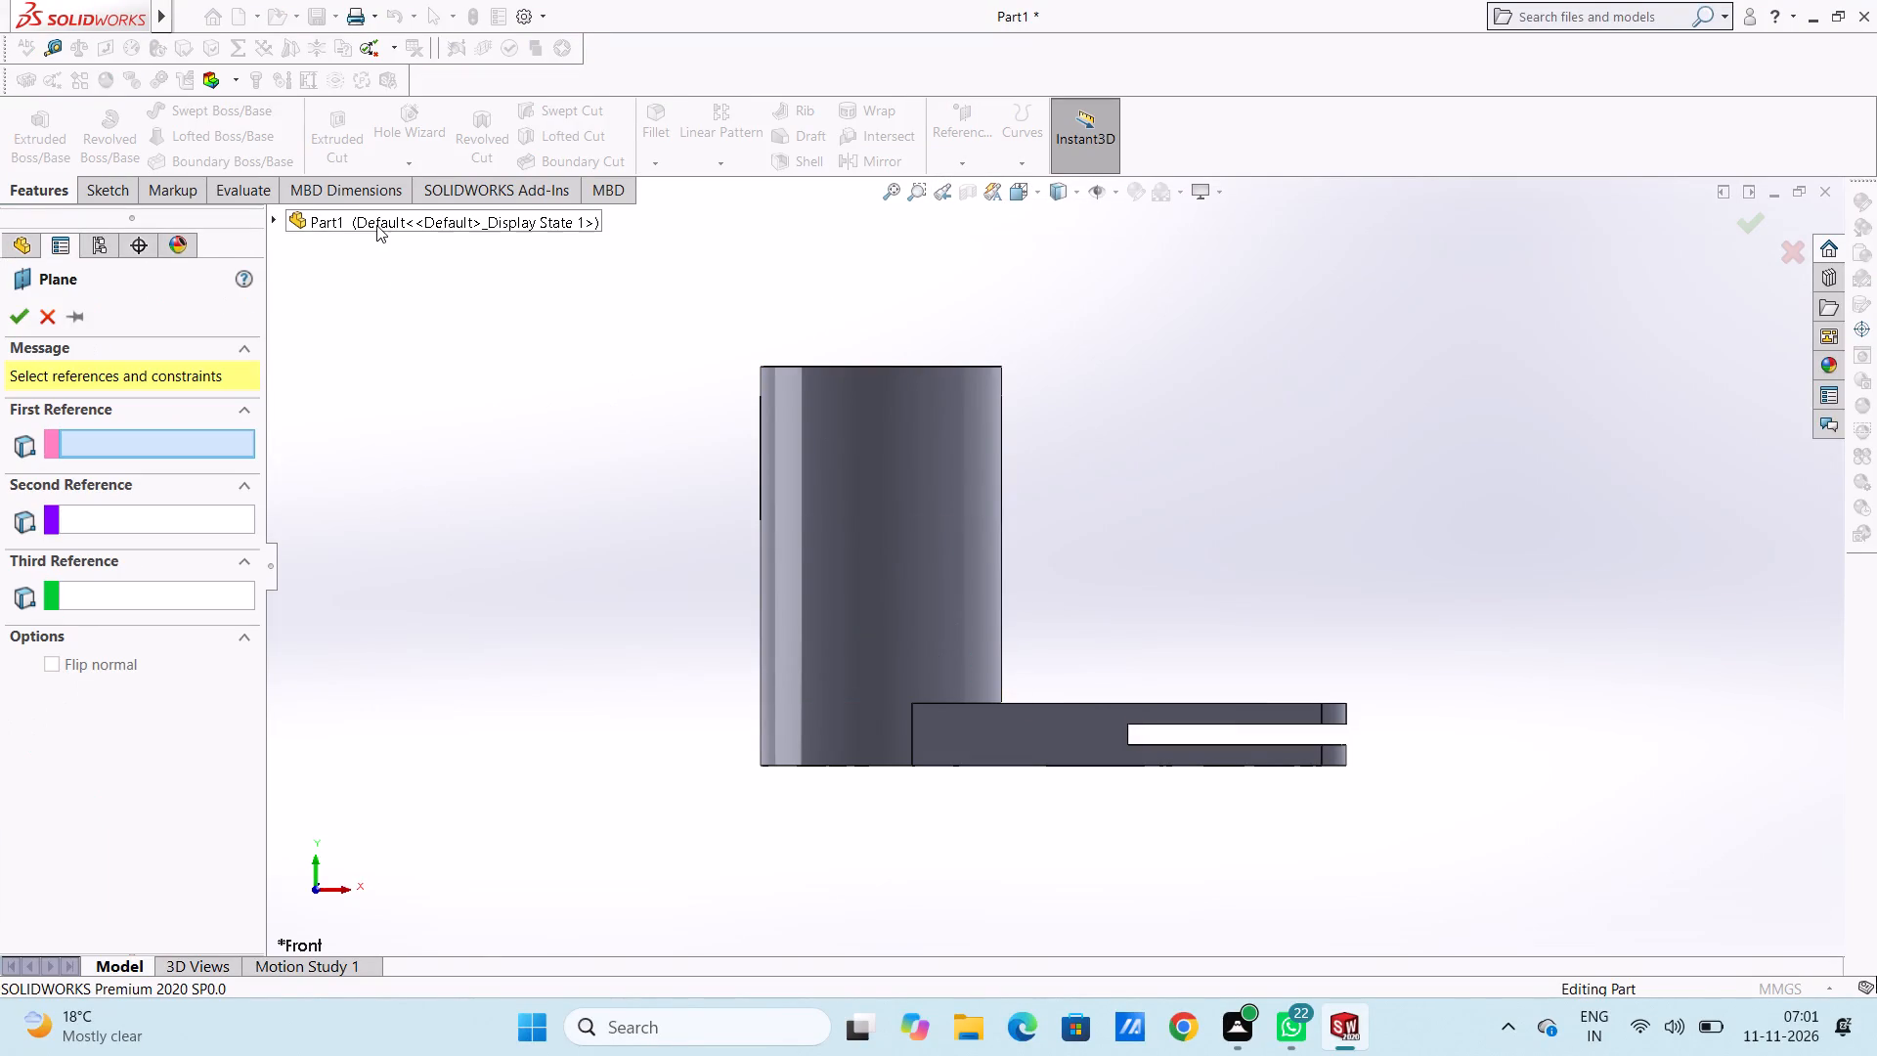
{"action": "left_click", "coordinate": [376, 224]}
{"action": "left_click", "coordinate": [377, 379]}
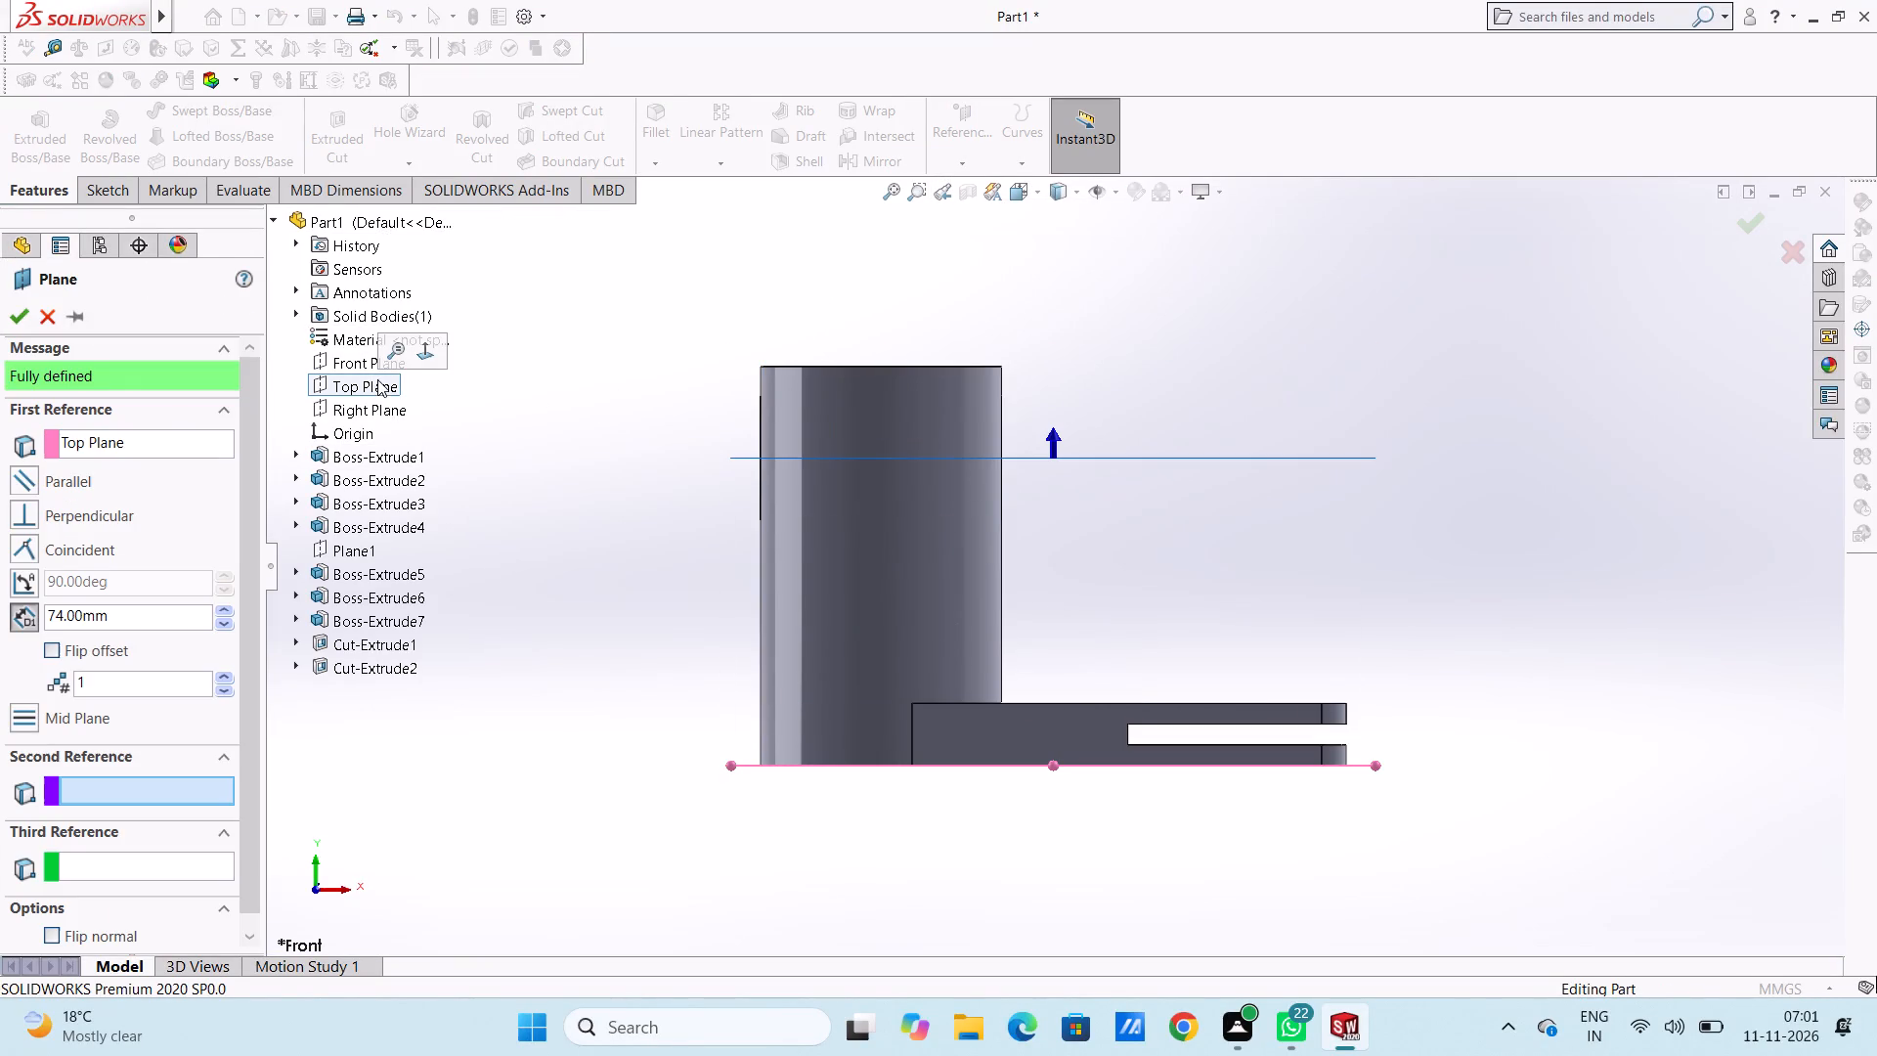
{"action": "double_click", "coordinate": [139, 620]}
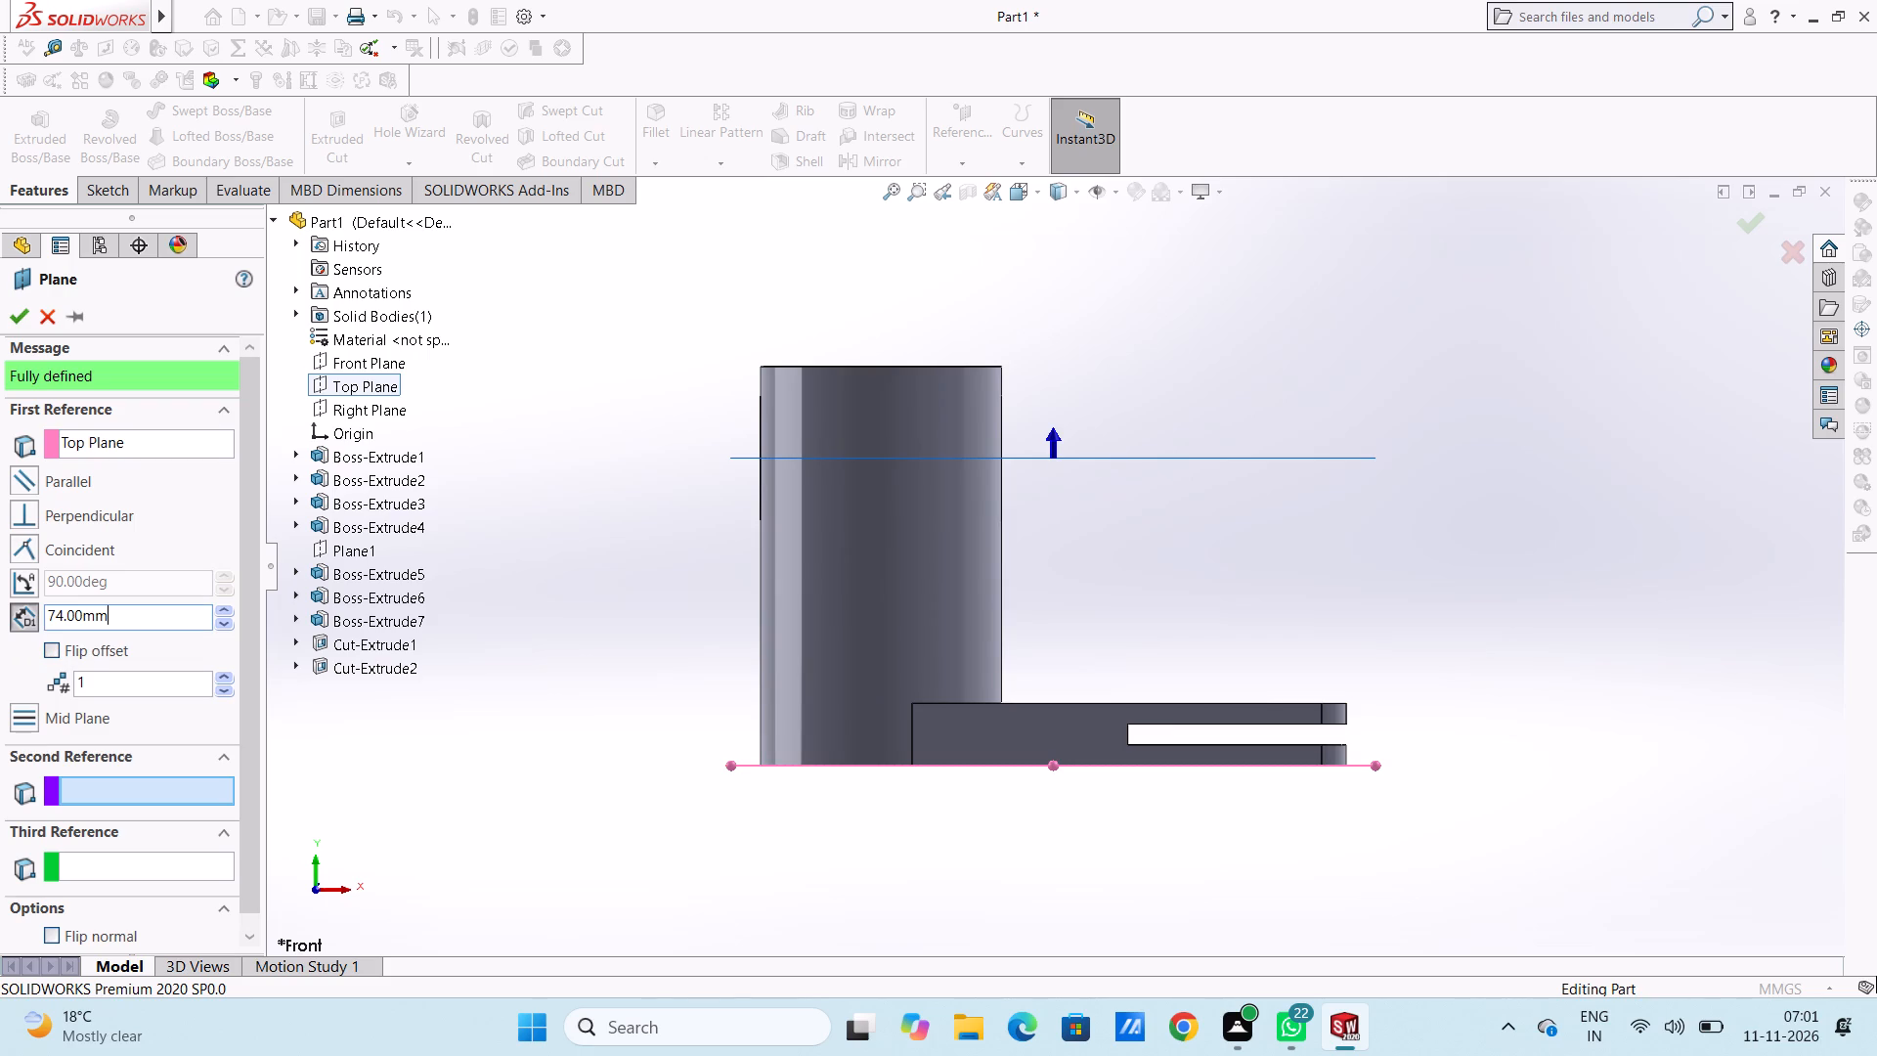
{"action": "type", "text": "21"}
{"action": "key", "text": "BackSpace"}
{"action": "key", "text": "BackSpace"}
{"action": "key", "text": "5"}
{"action": "key", "text": "1"}
{"action": "key", "text": "Return"}
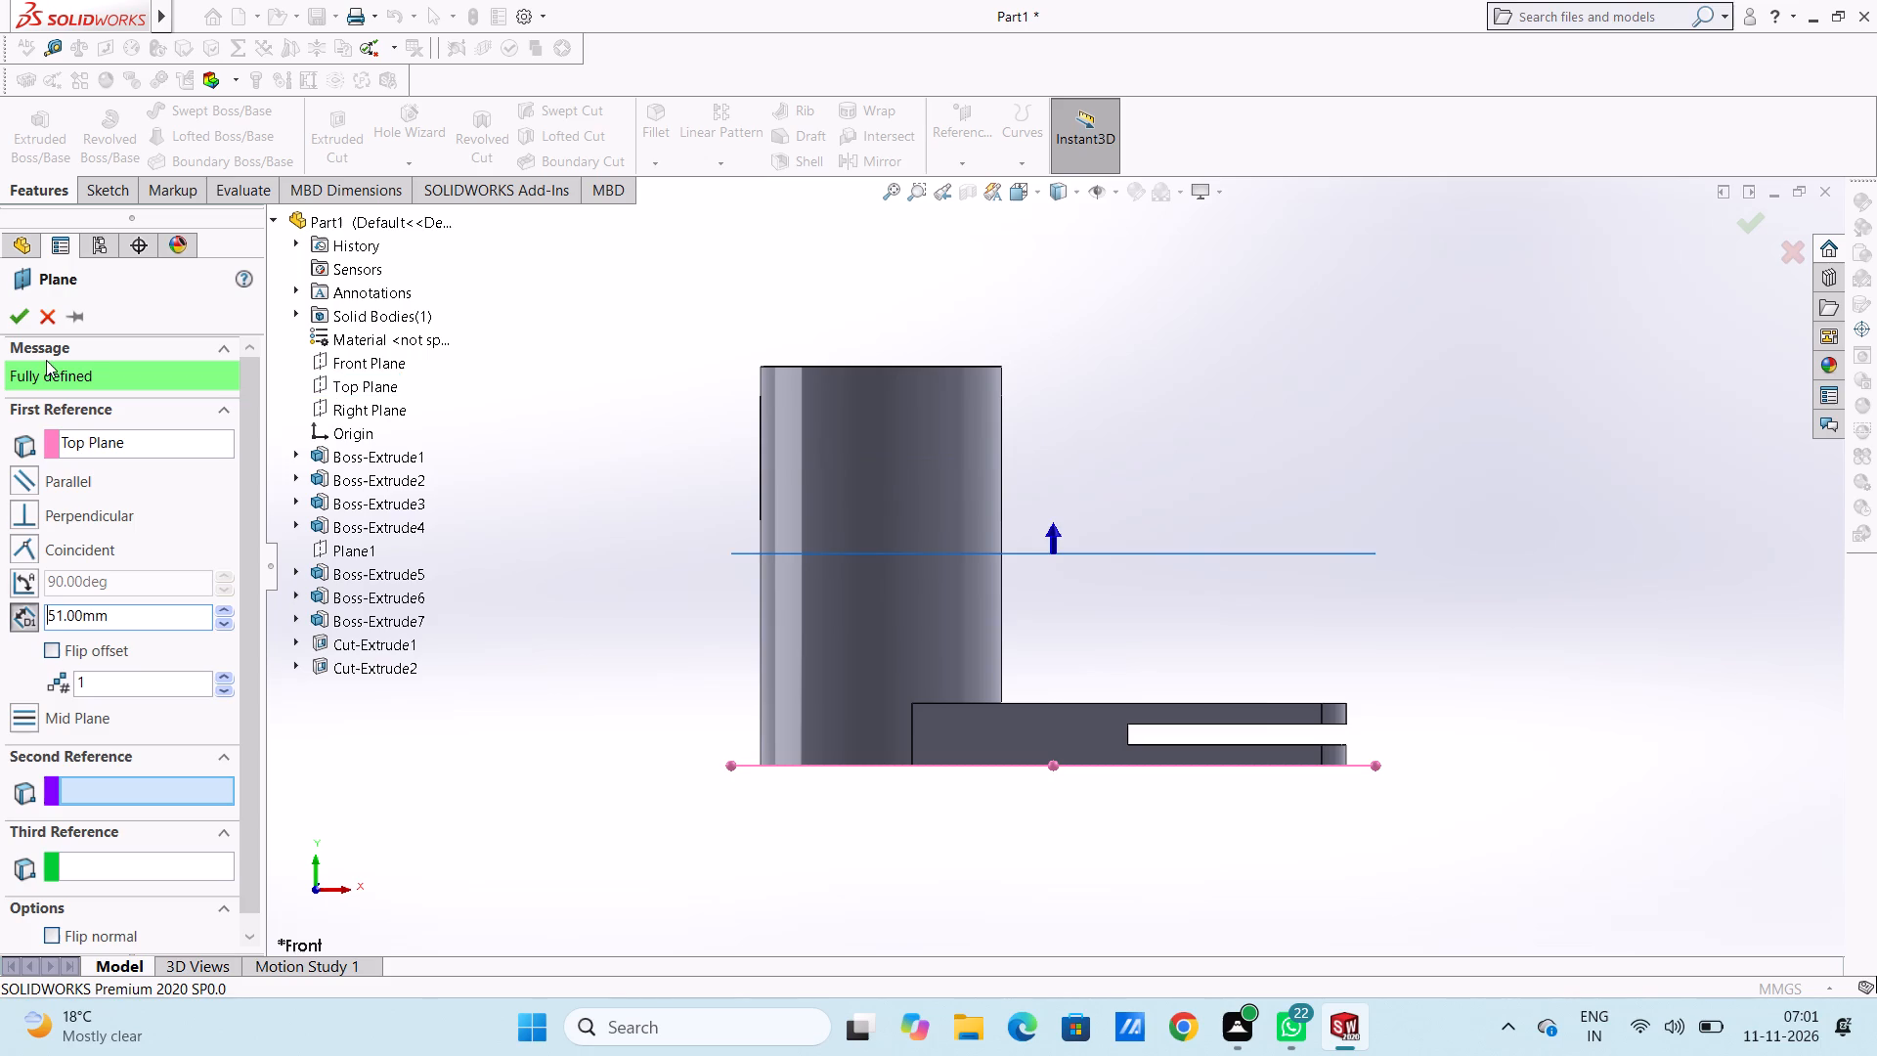
{"action": "left_click", "coordinate": [20, 316]}
{"action": "left_click", "coordinate": [567, 510]}
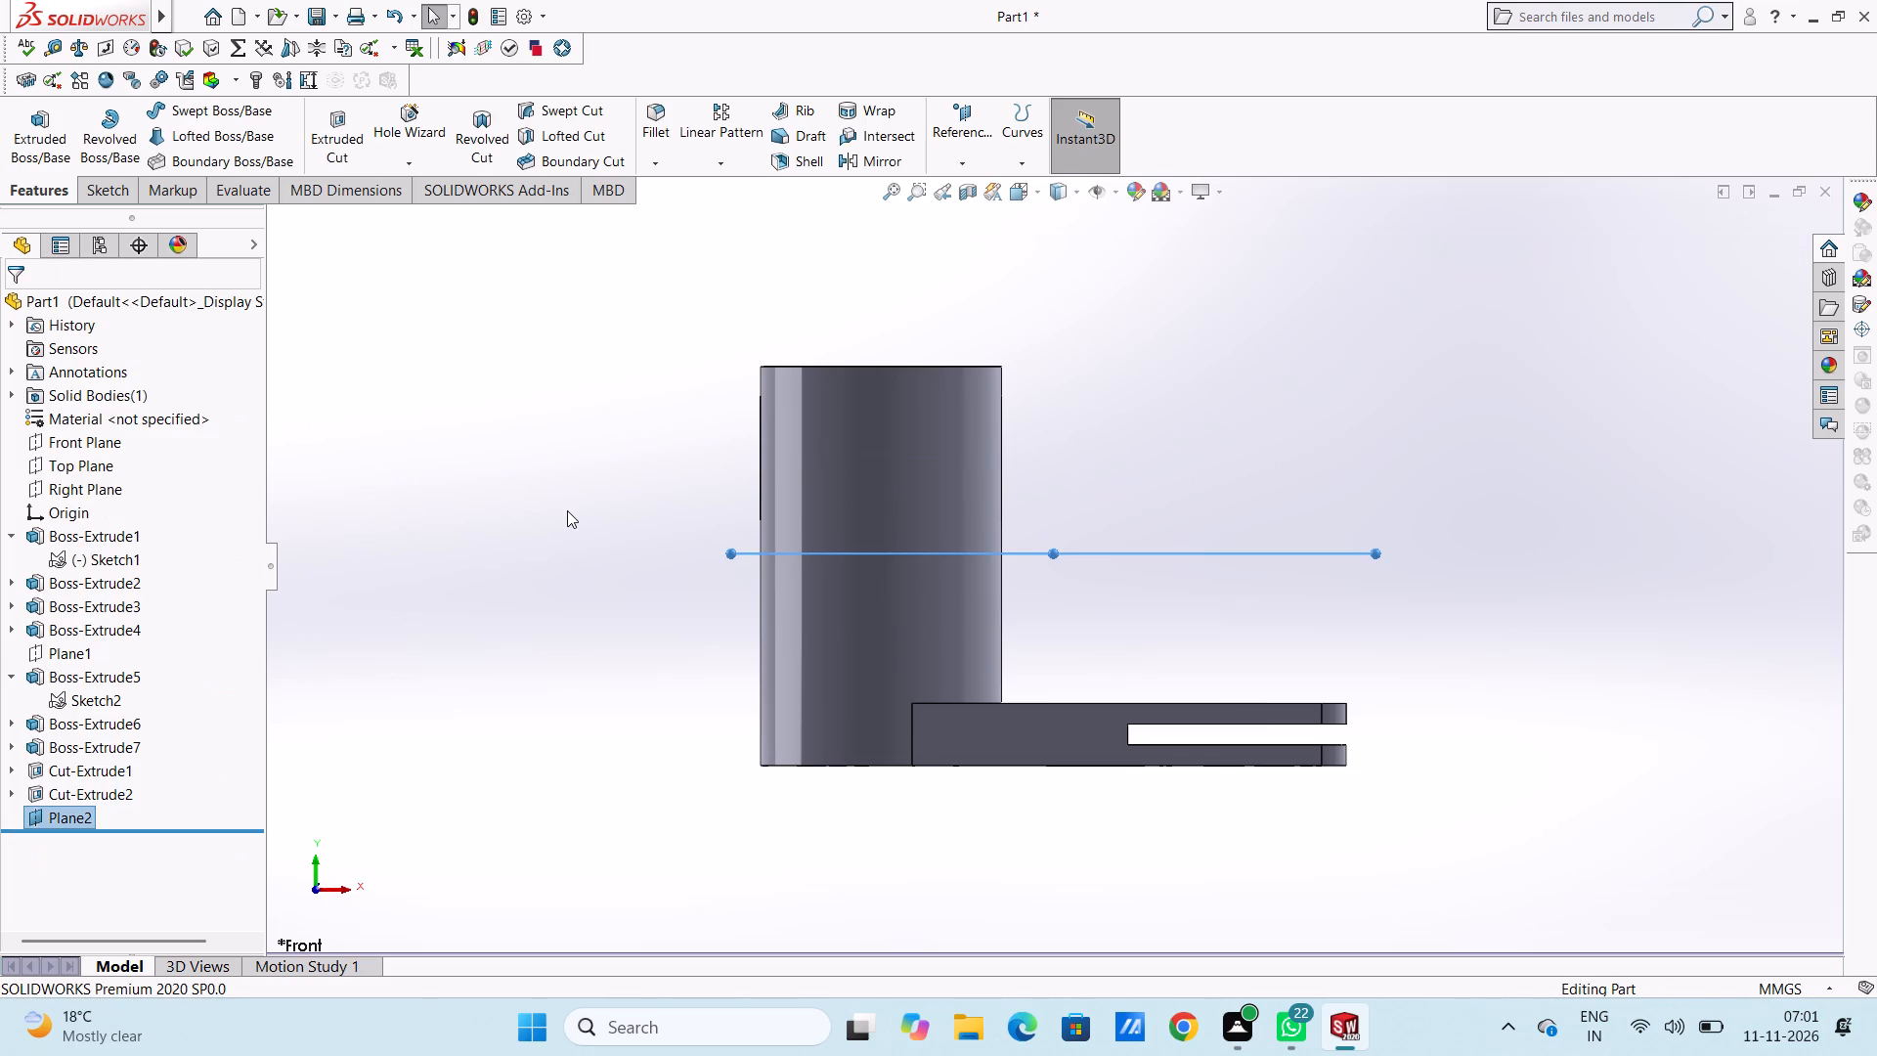
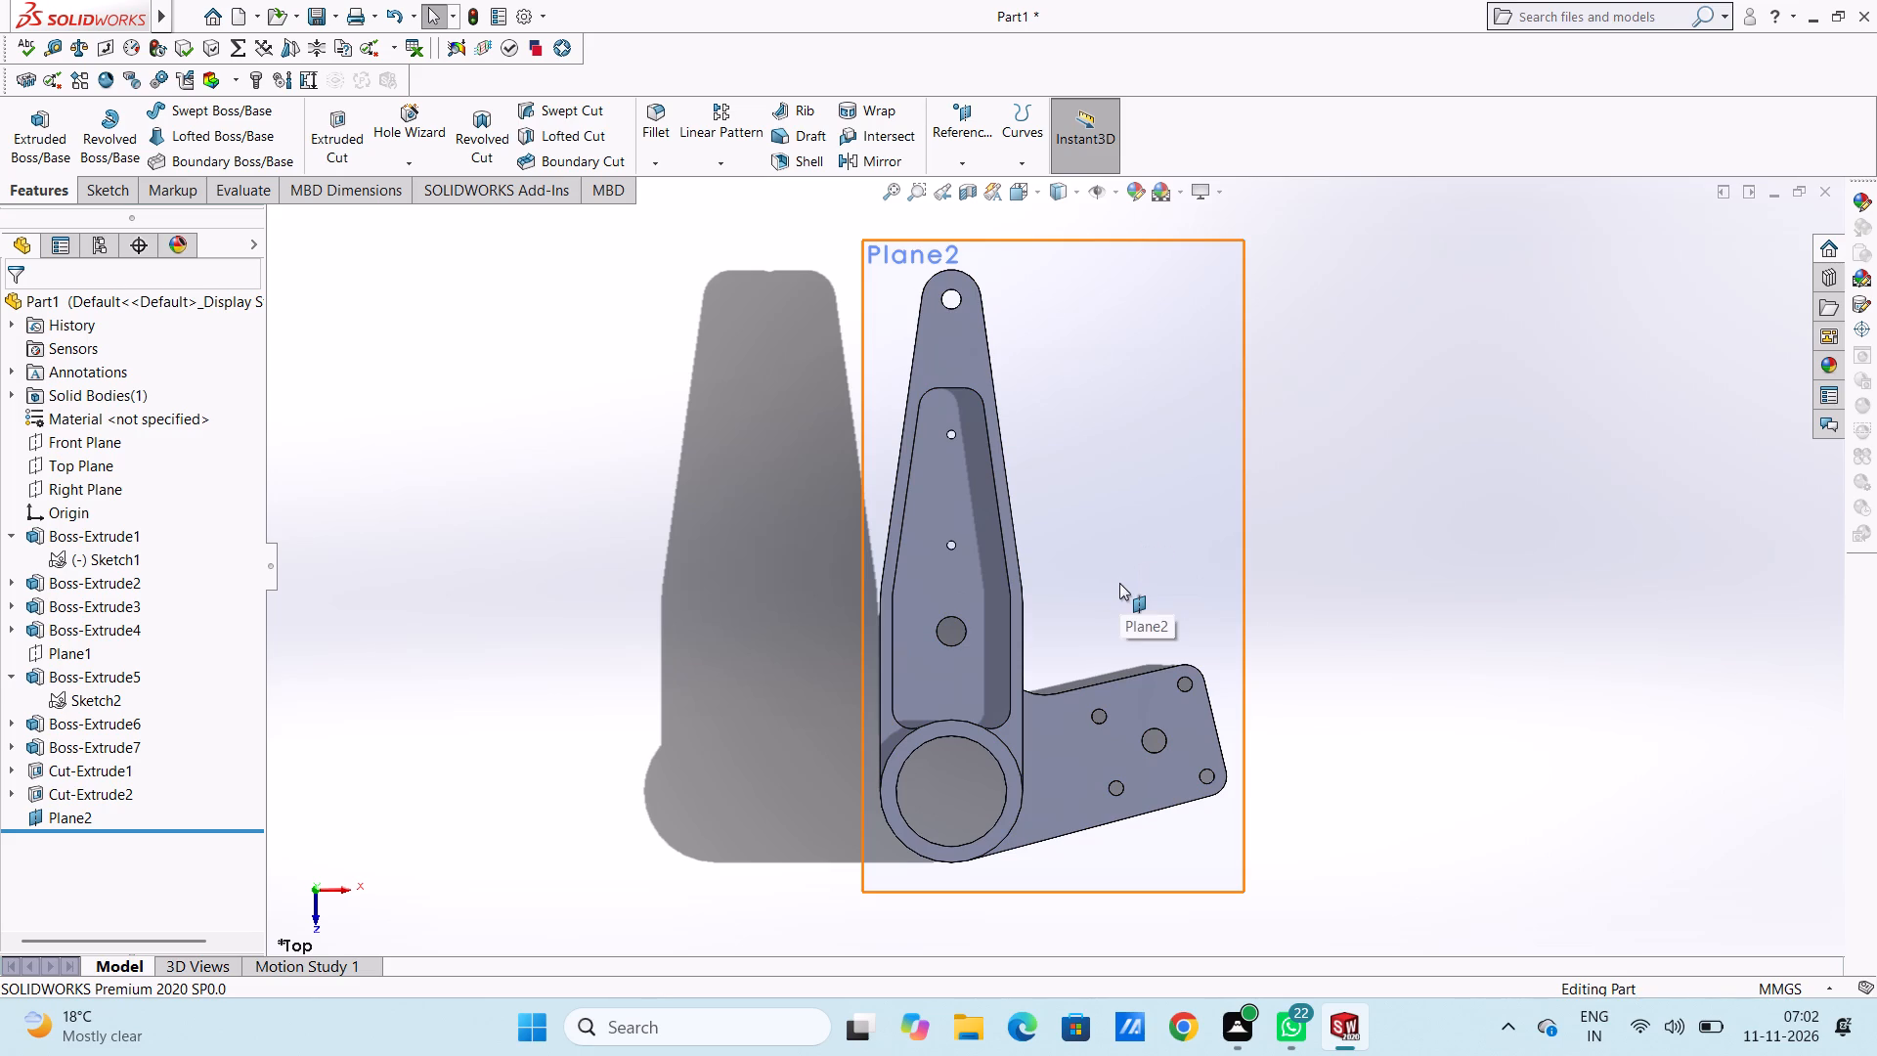
Start a sketch on Plane2 and draw concentric circles of 5 mm and 13 mm radius centred on the angled arm's middle hole.
{"action": "left_click", "coordinate": [1131, 545]}
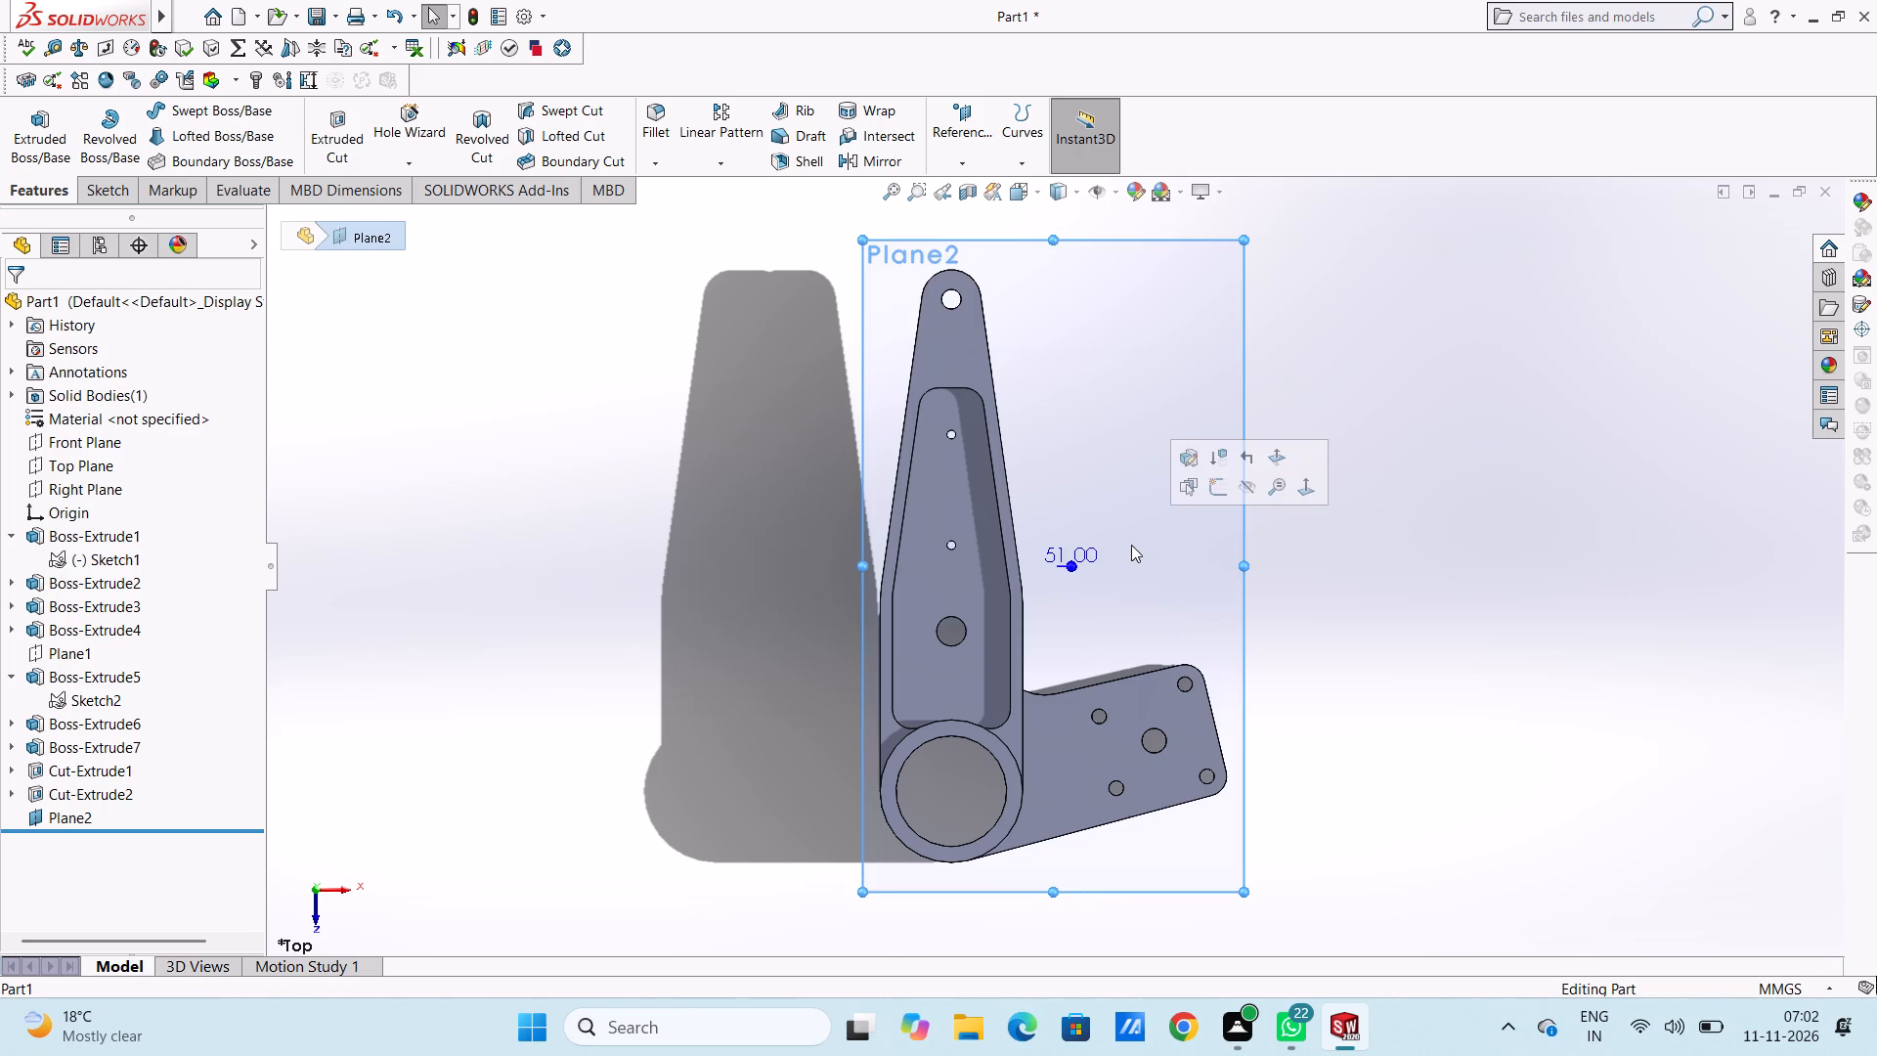
{"action": "left_click", "coordinate": [1212, 488]}
{"action": "left_click", "coordinate": [642, 550]}
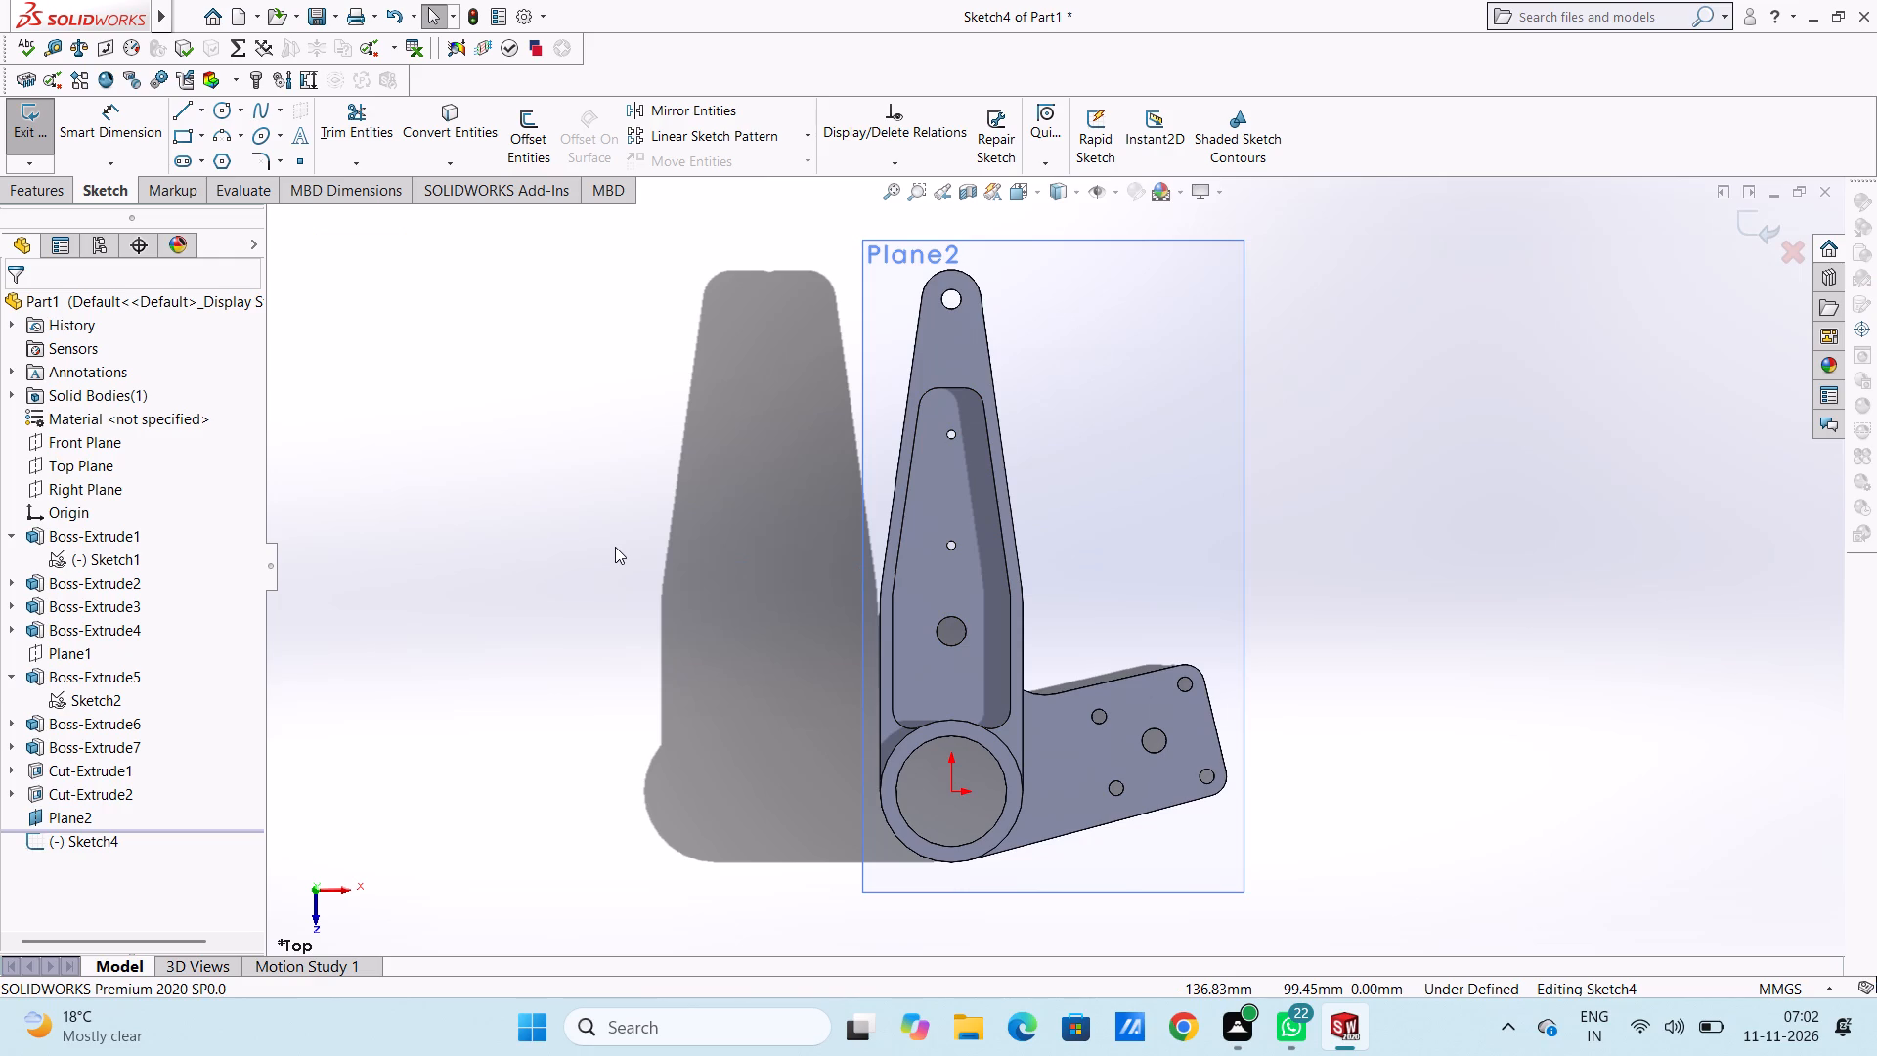
{"action": "left_click", "coordinate": [217, 106]}
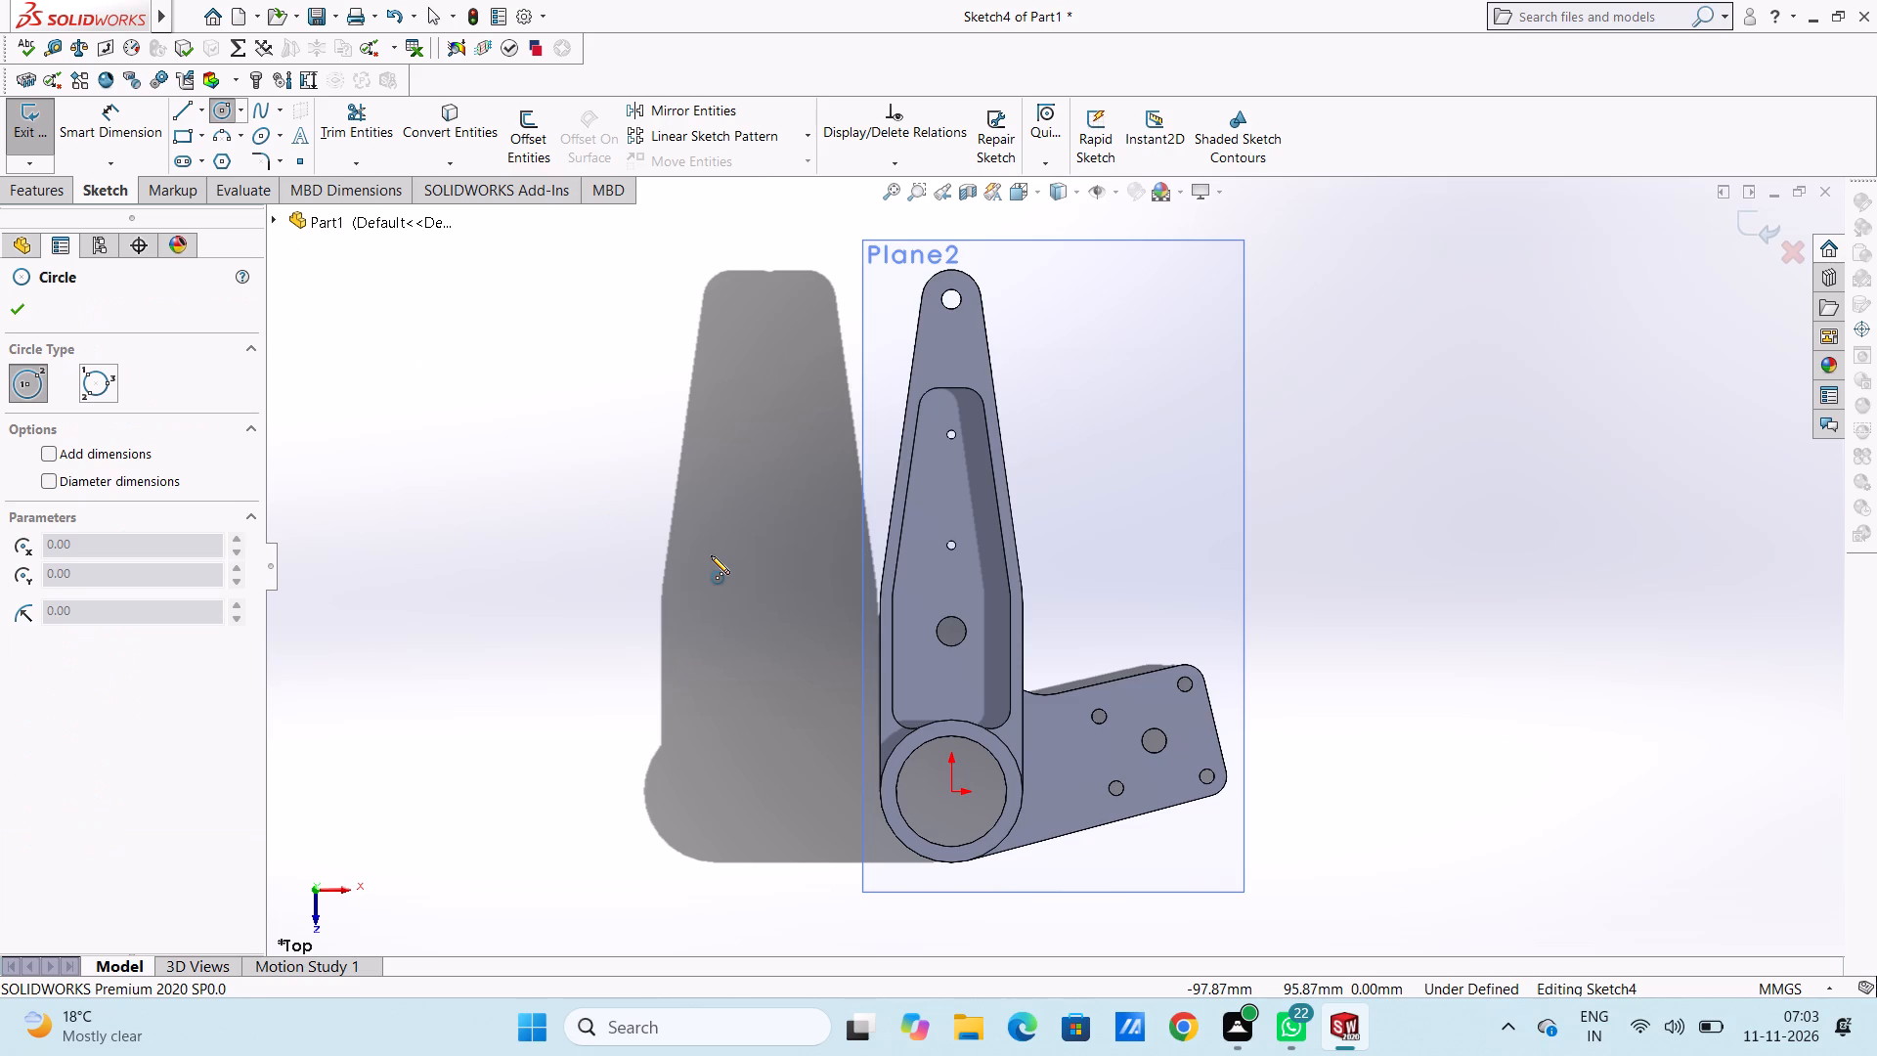
{"action": "scroll", "coordinate": [1167, 779], "scroll_direction": "down", "scroll_amount": 4}
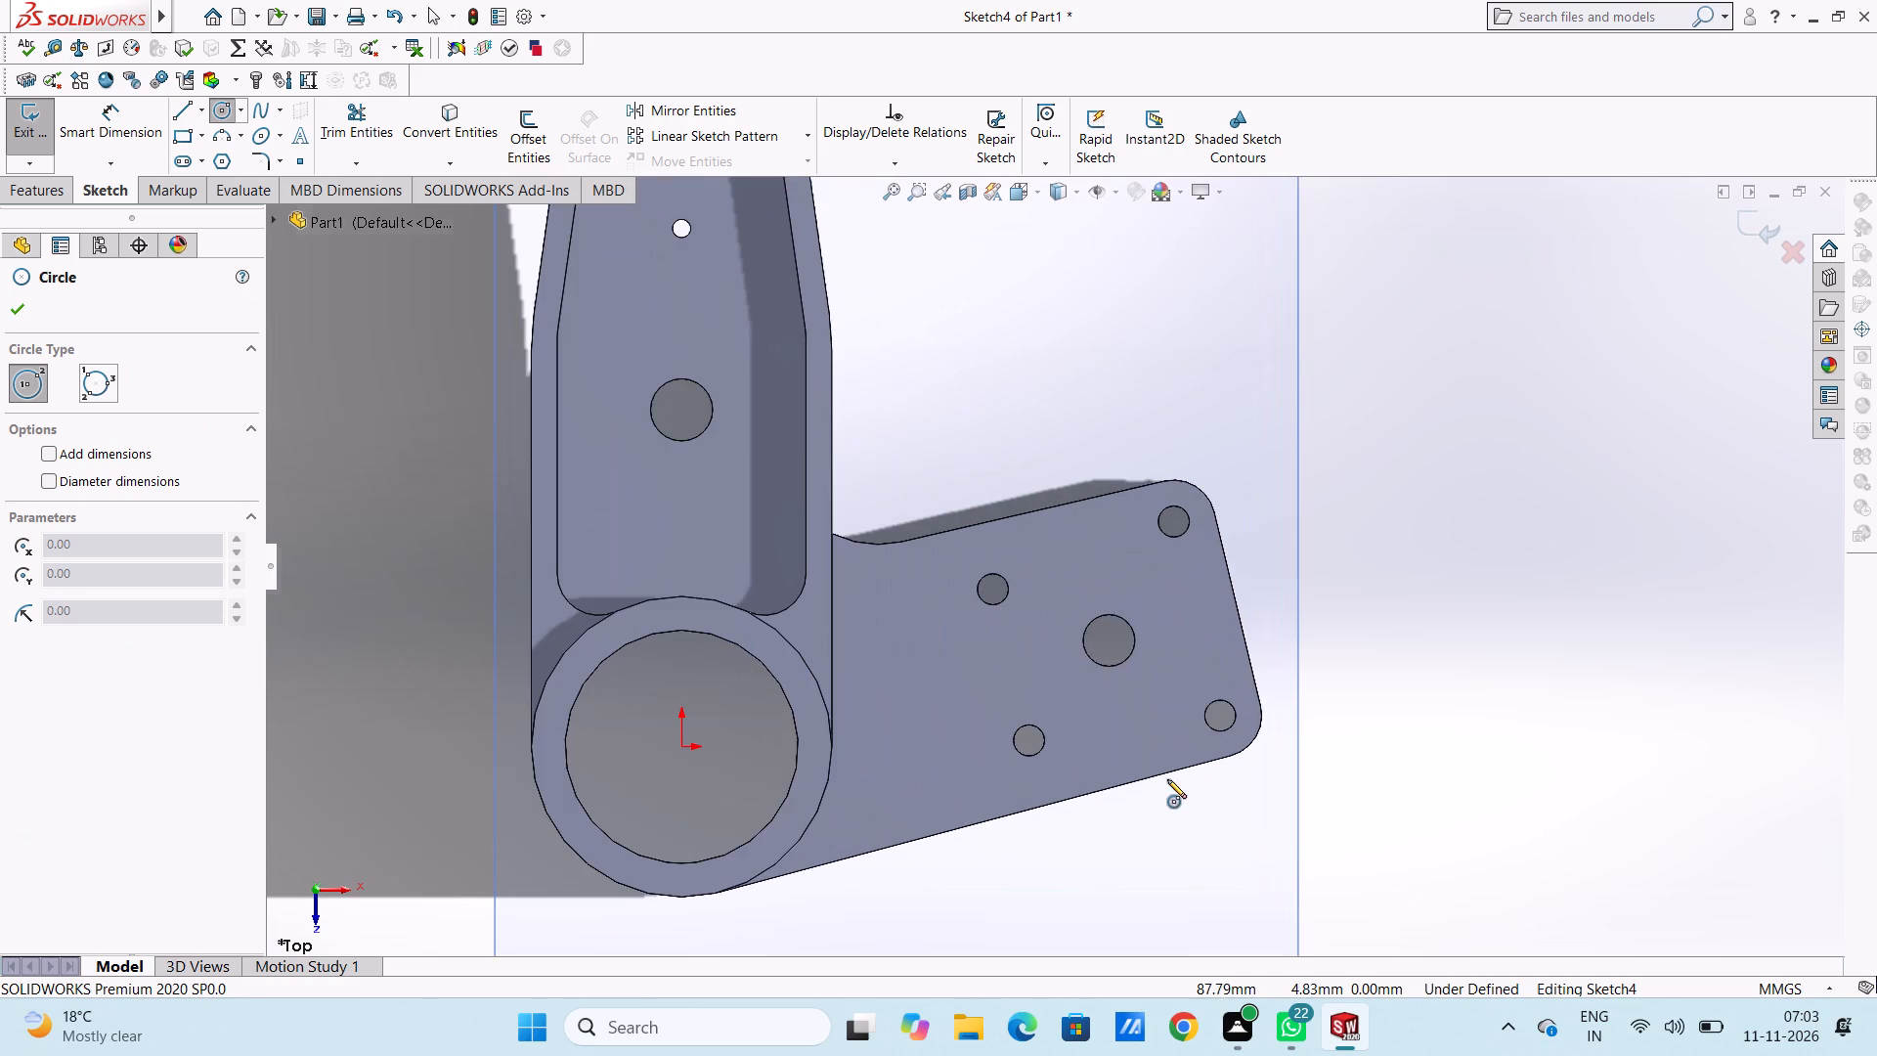
{"action": "left_click", "coordinate": [1108, 638]}
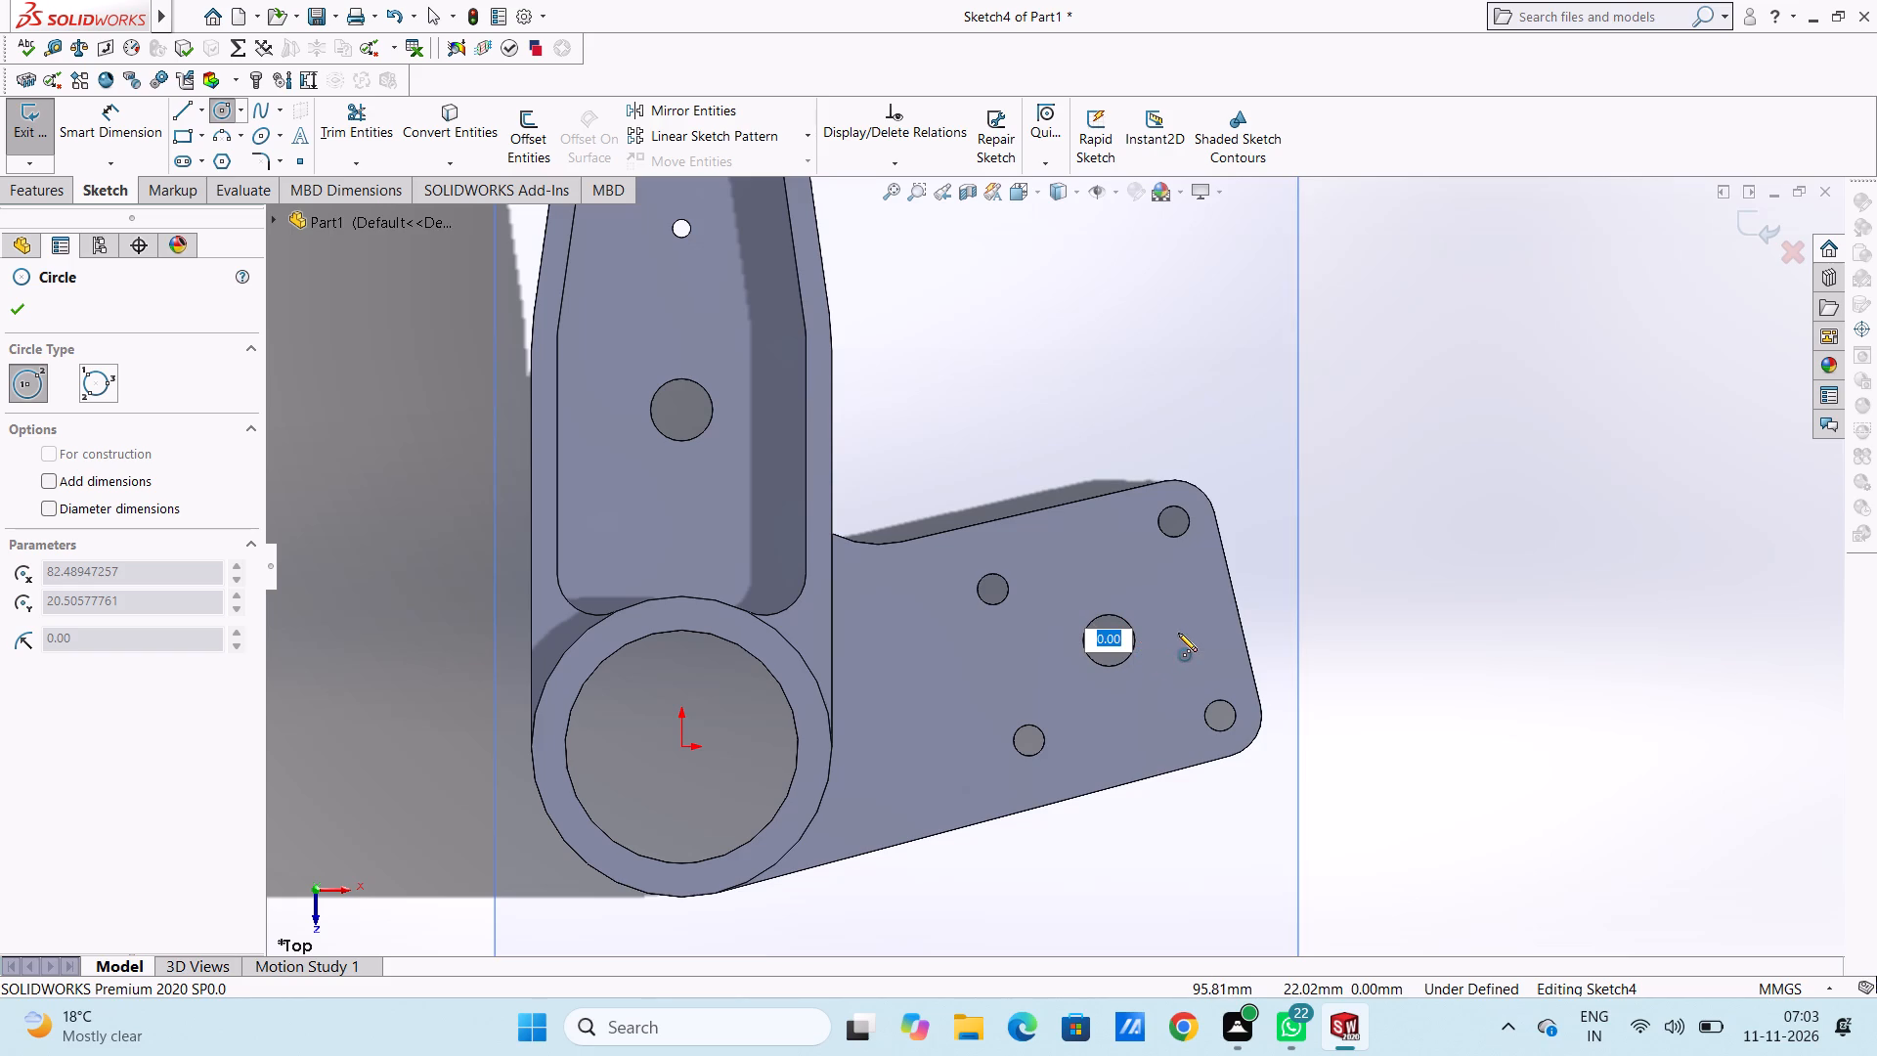
{"action": "key", "text": "5"}
{"action": "key", "text": "Return"}
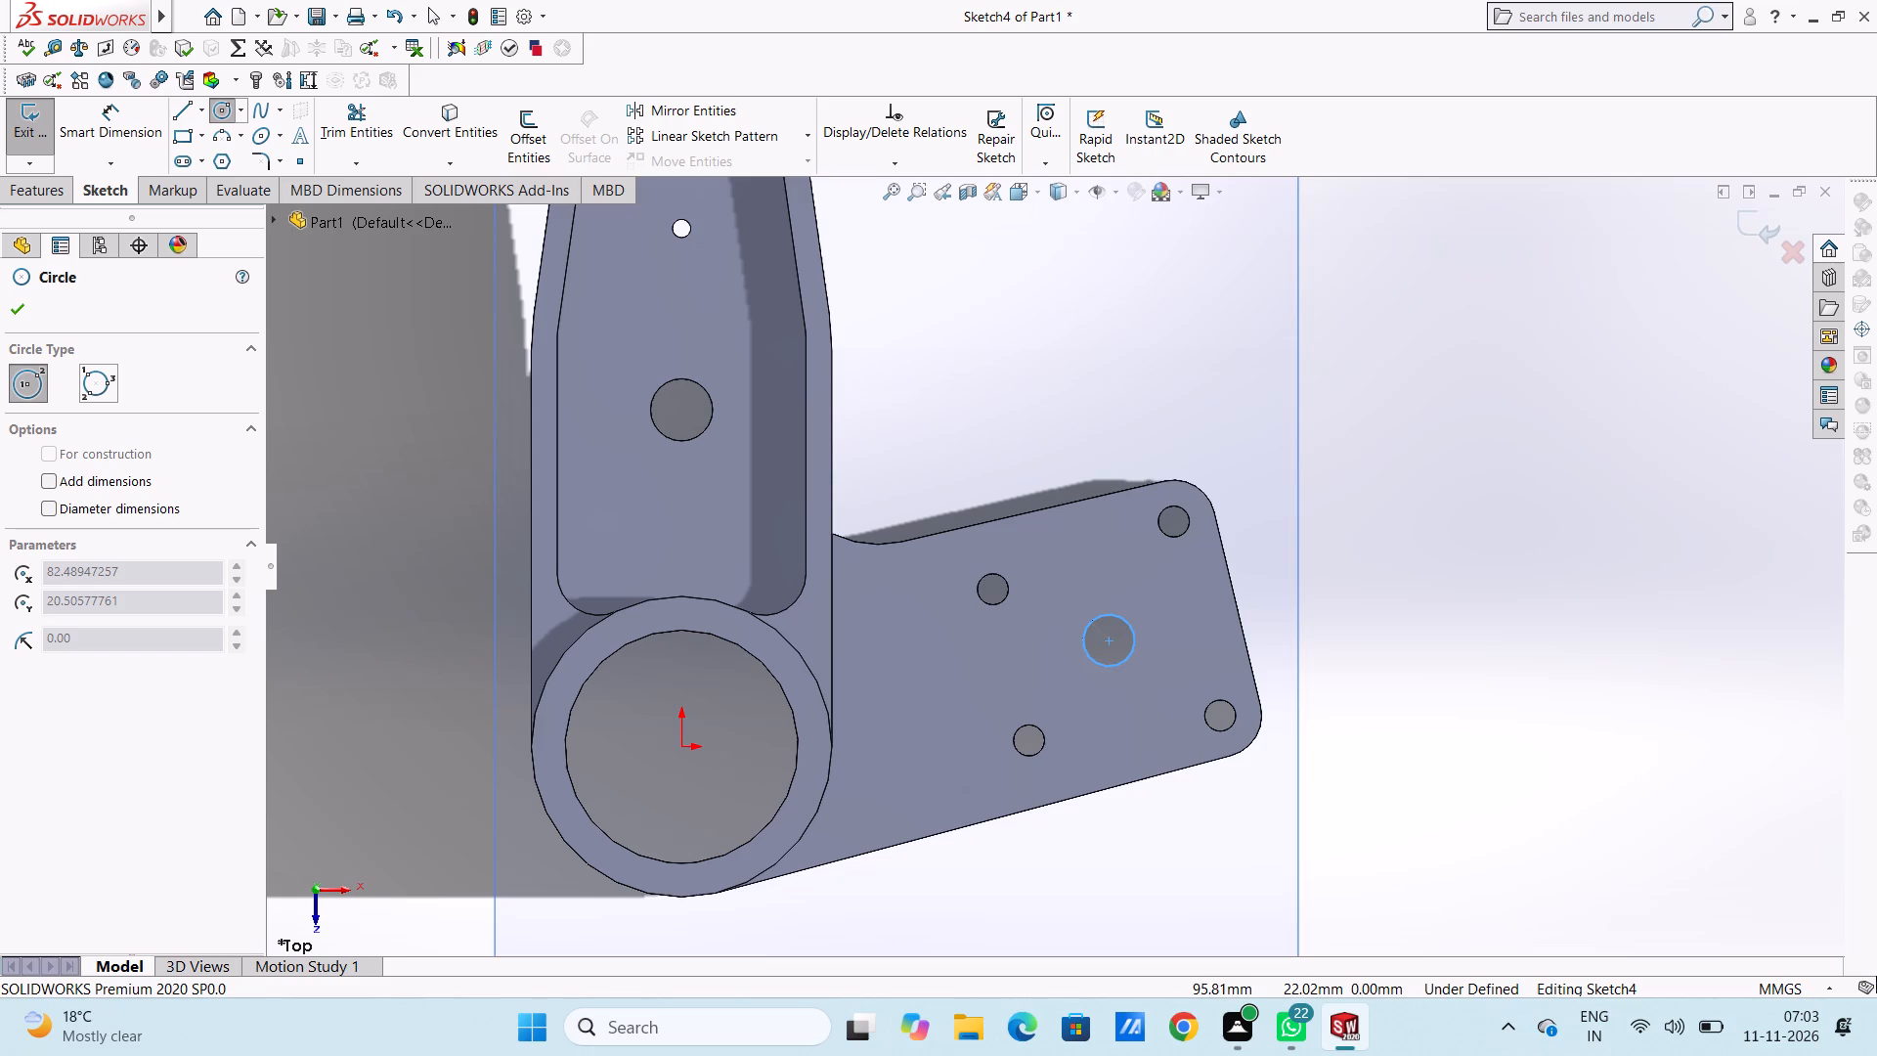
{"action": "left_click", "coordinate": [1109, 639]}
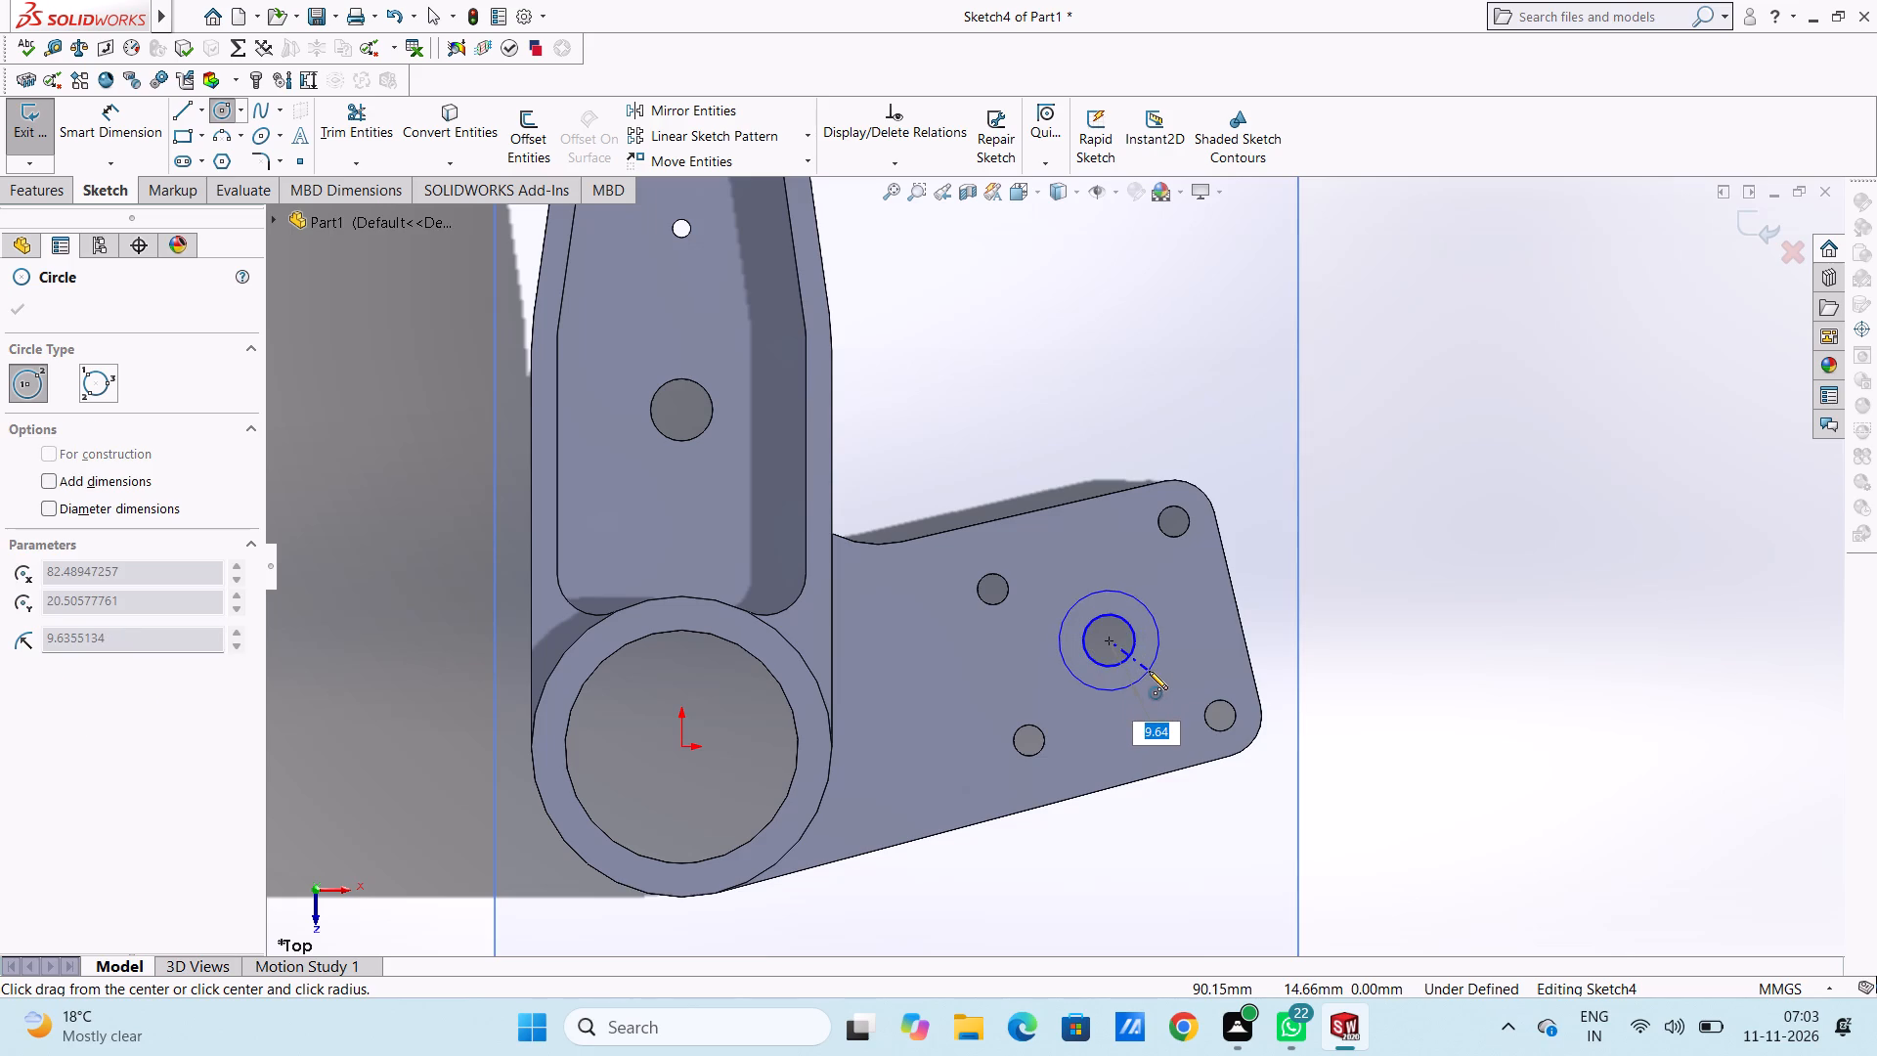
{"action": "type", "text": "13"}
{"action": "key", "text": "Return"}
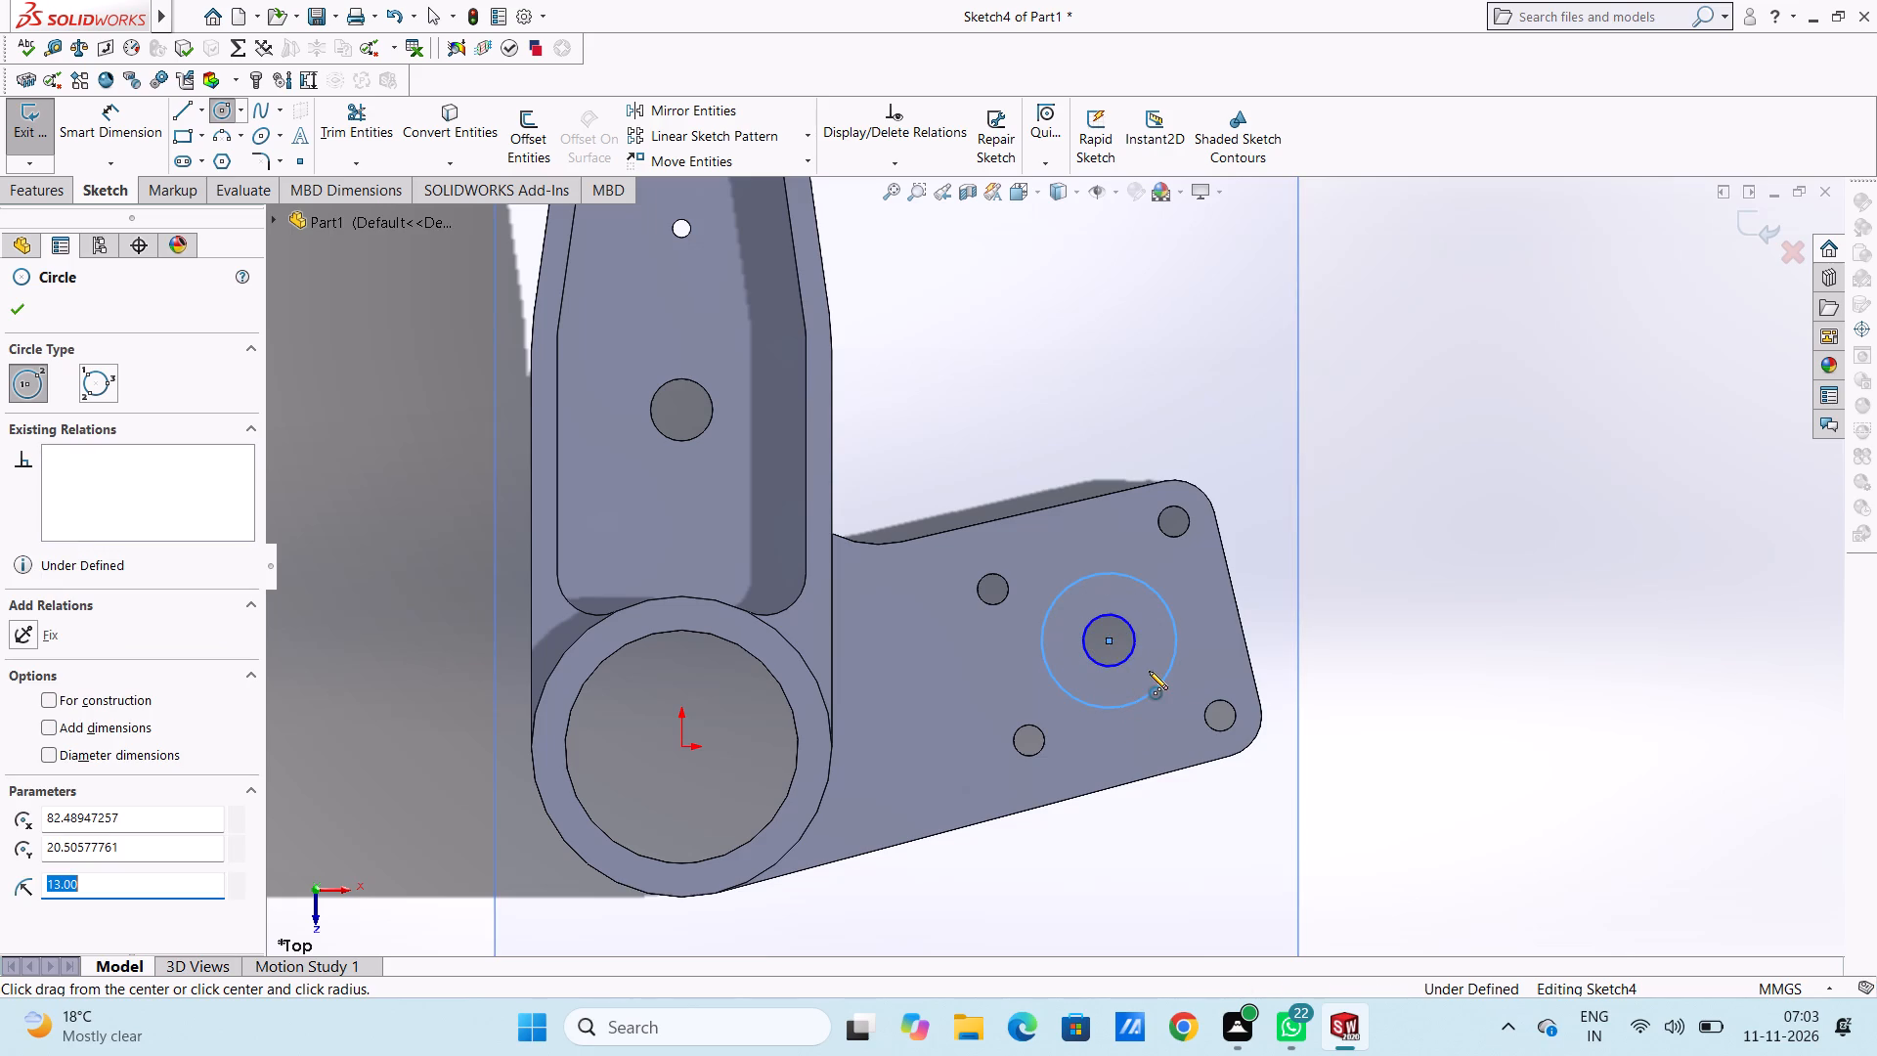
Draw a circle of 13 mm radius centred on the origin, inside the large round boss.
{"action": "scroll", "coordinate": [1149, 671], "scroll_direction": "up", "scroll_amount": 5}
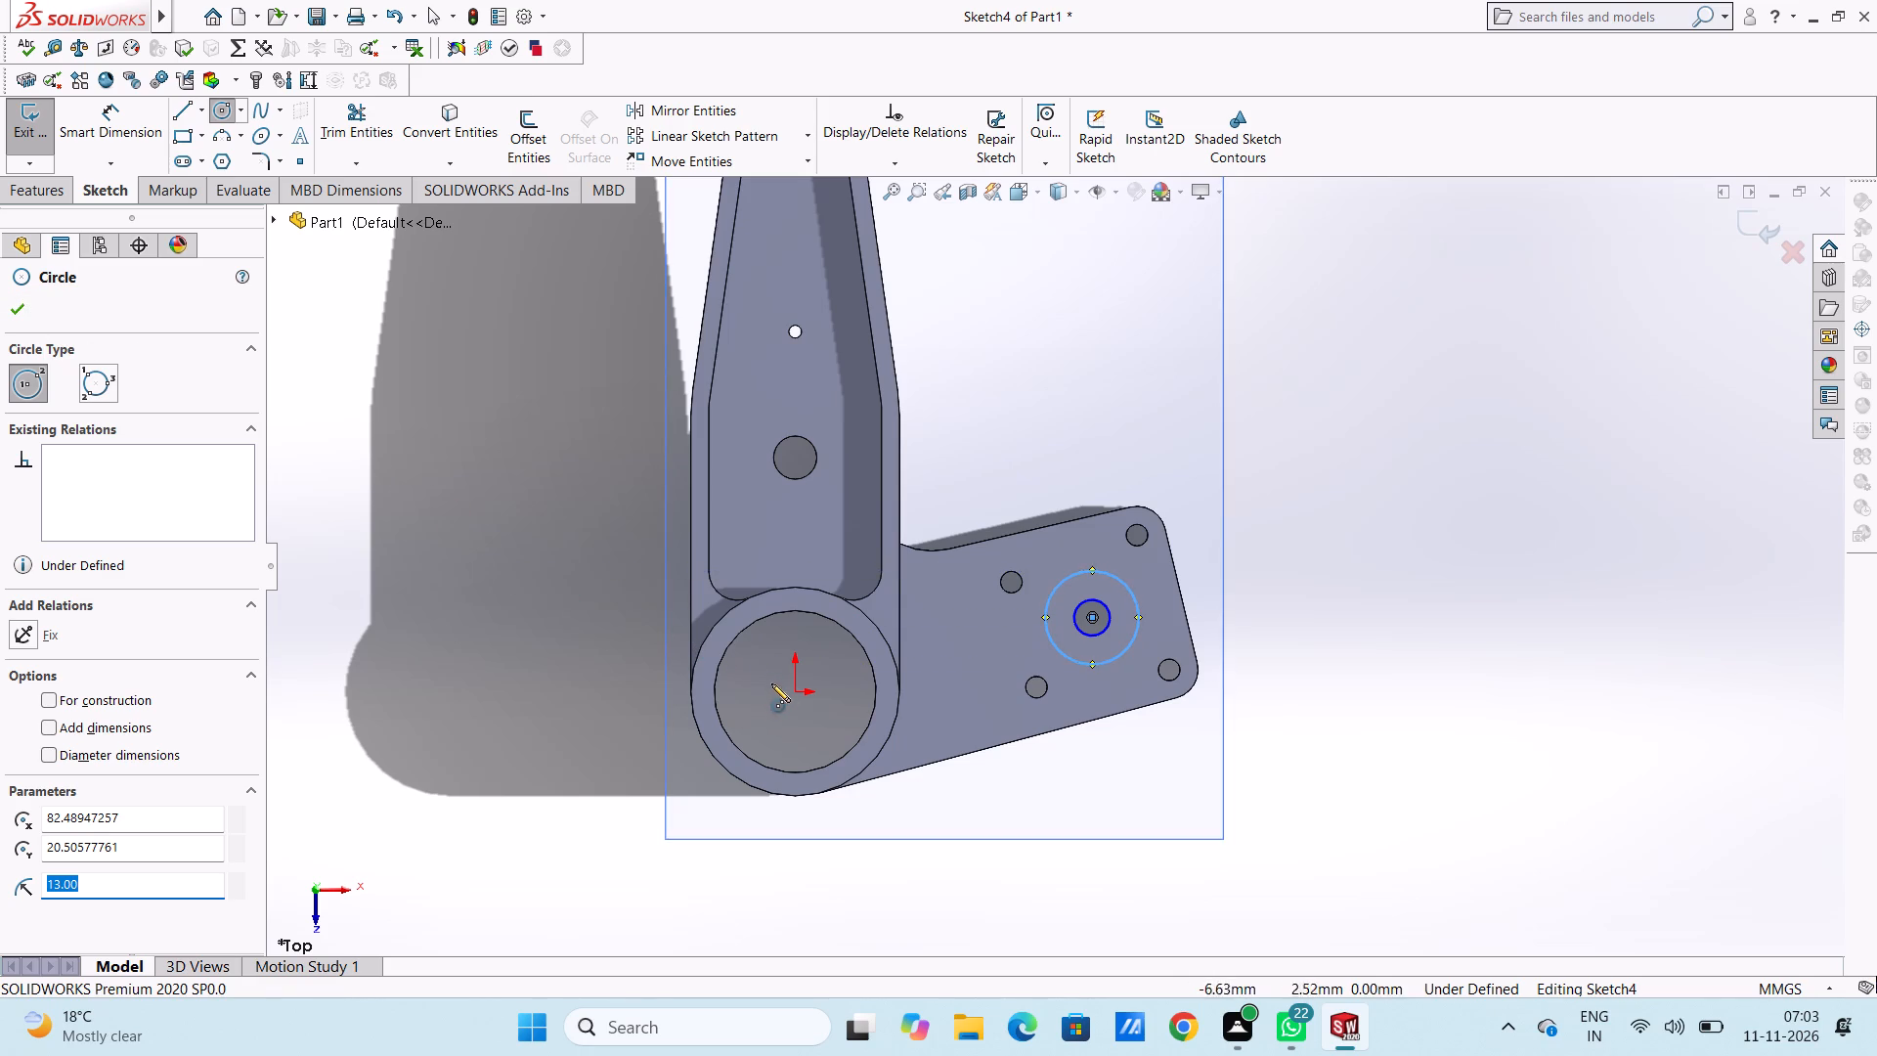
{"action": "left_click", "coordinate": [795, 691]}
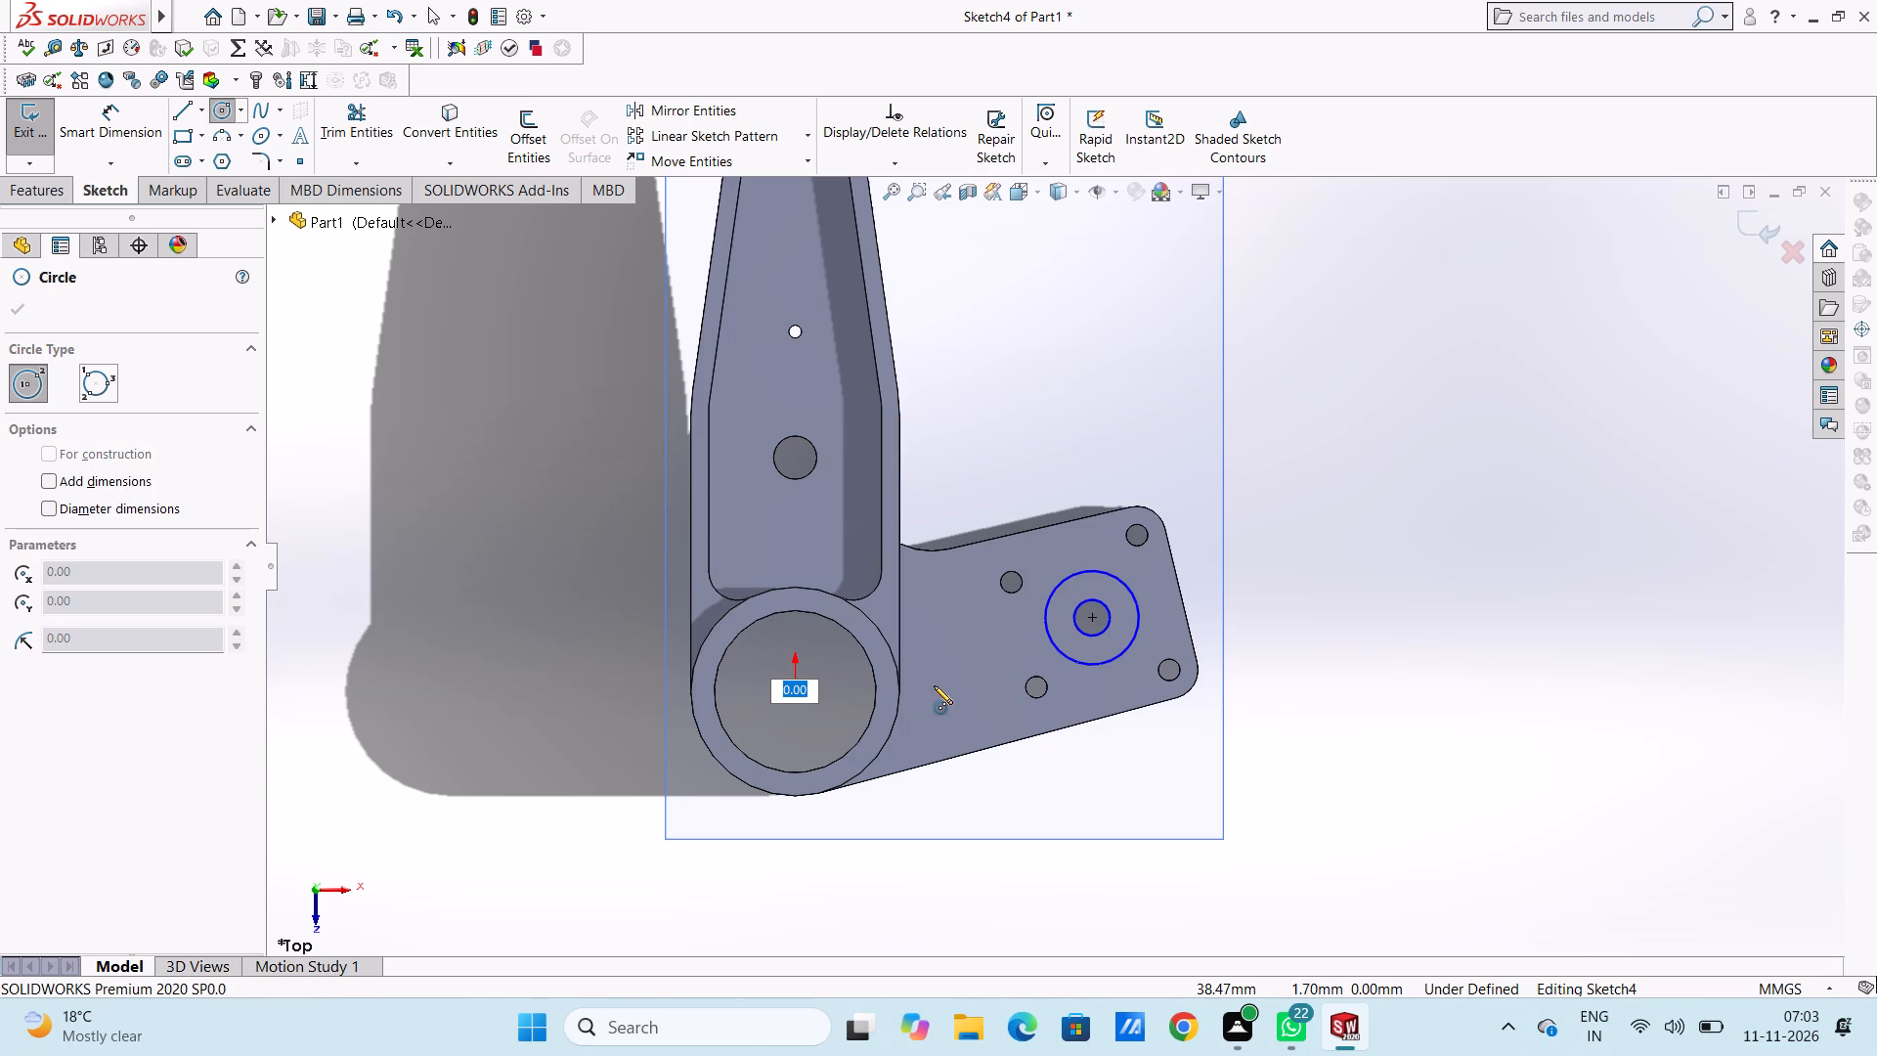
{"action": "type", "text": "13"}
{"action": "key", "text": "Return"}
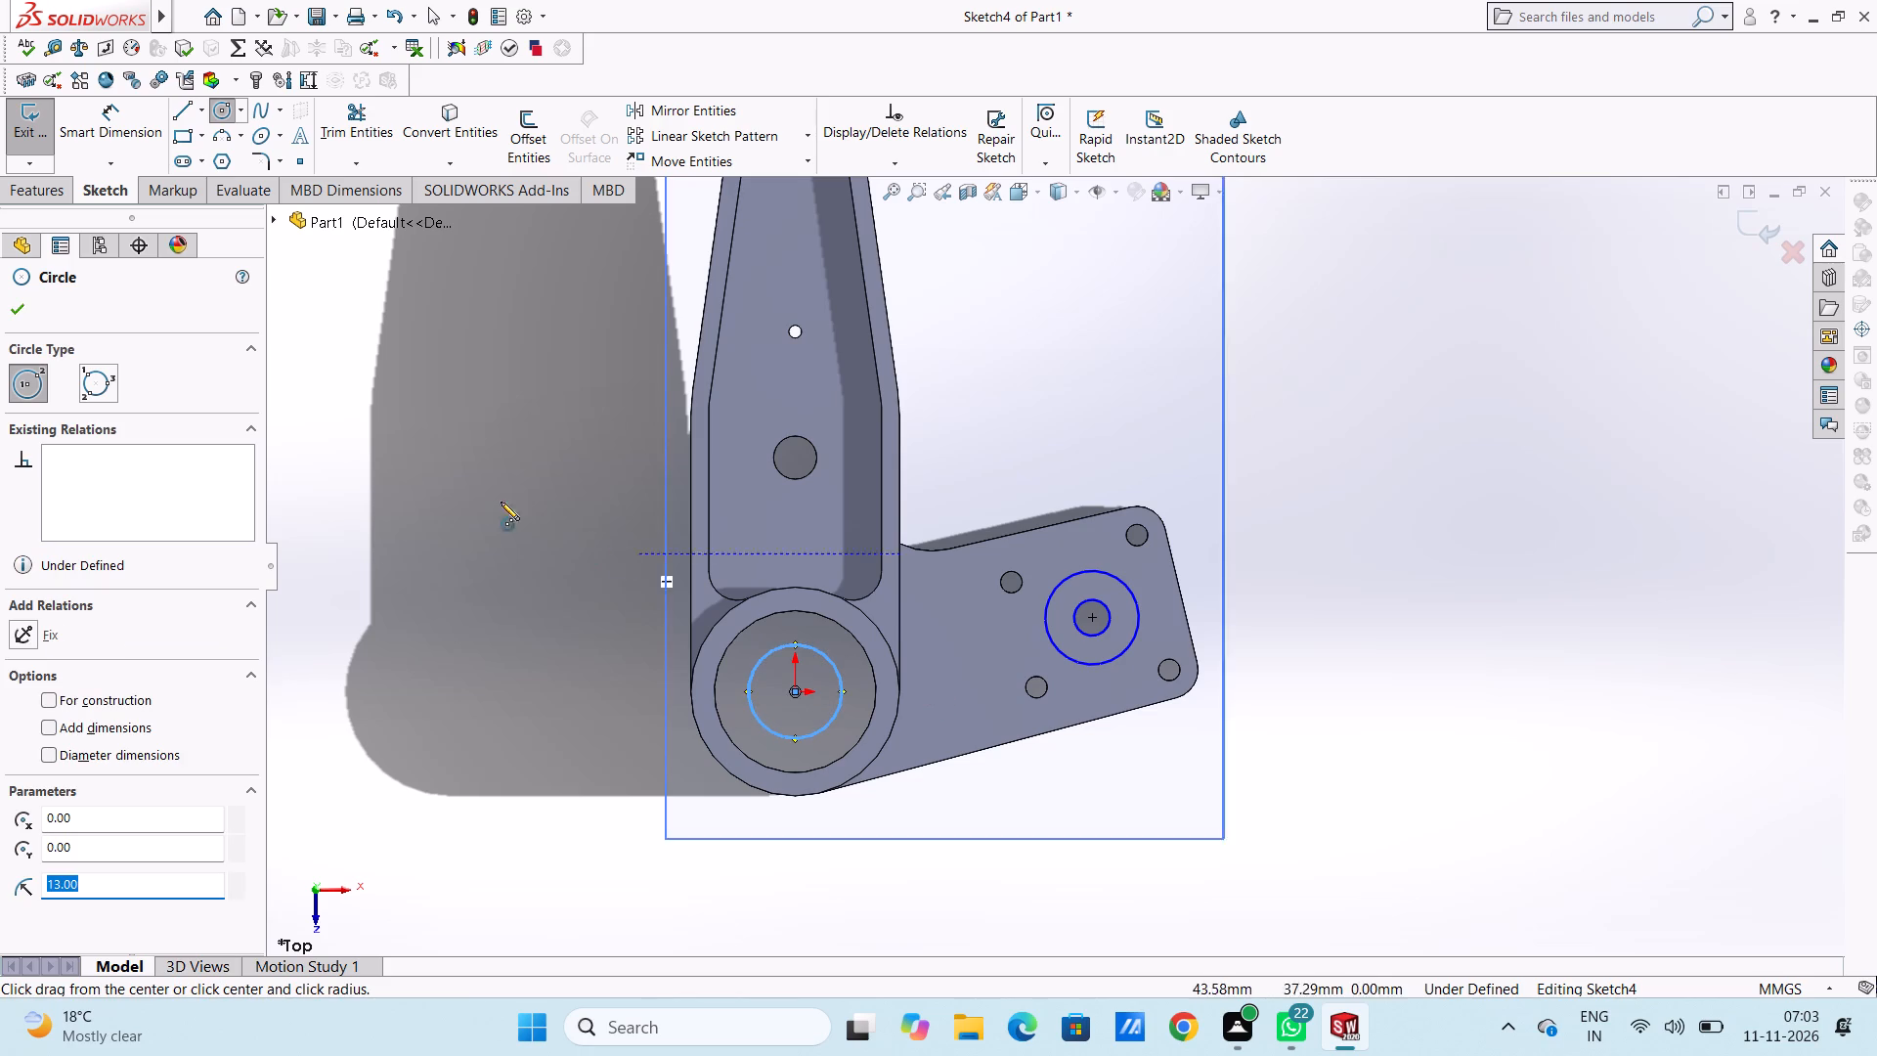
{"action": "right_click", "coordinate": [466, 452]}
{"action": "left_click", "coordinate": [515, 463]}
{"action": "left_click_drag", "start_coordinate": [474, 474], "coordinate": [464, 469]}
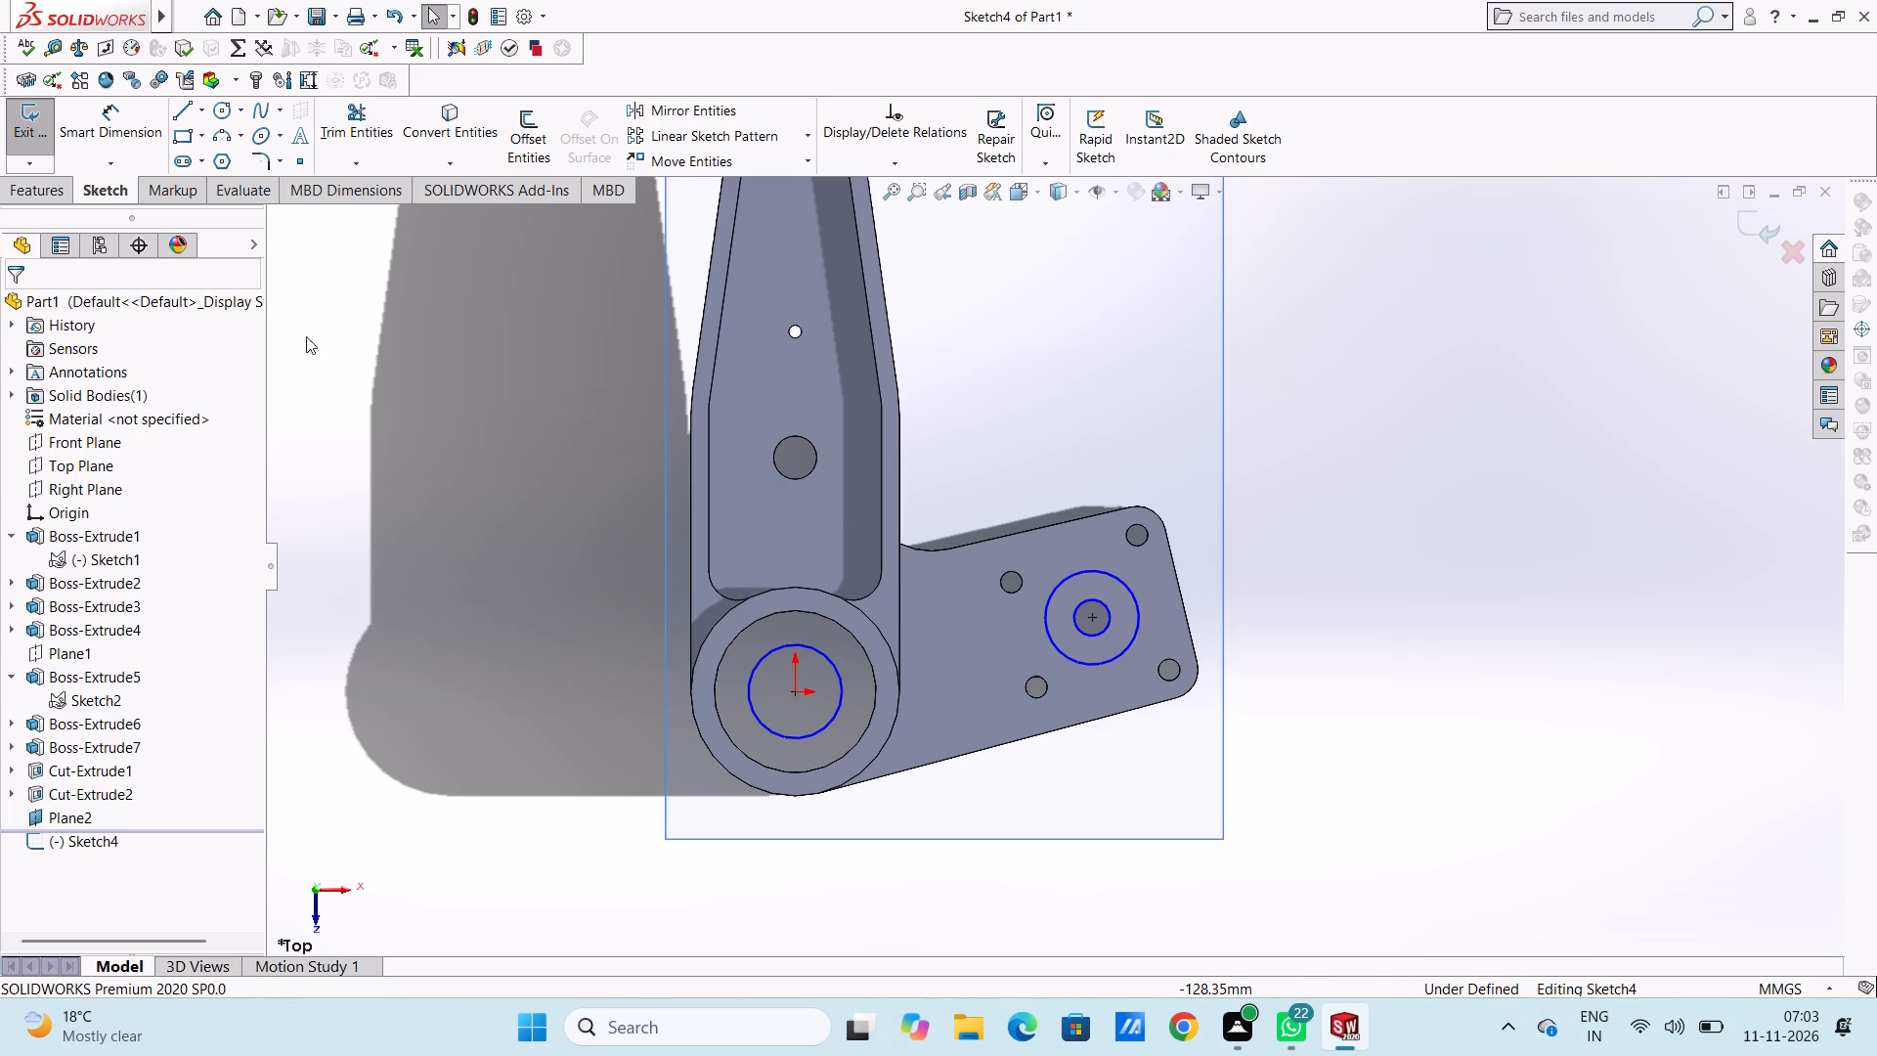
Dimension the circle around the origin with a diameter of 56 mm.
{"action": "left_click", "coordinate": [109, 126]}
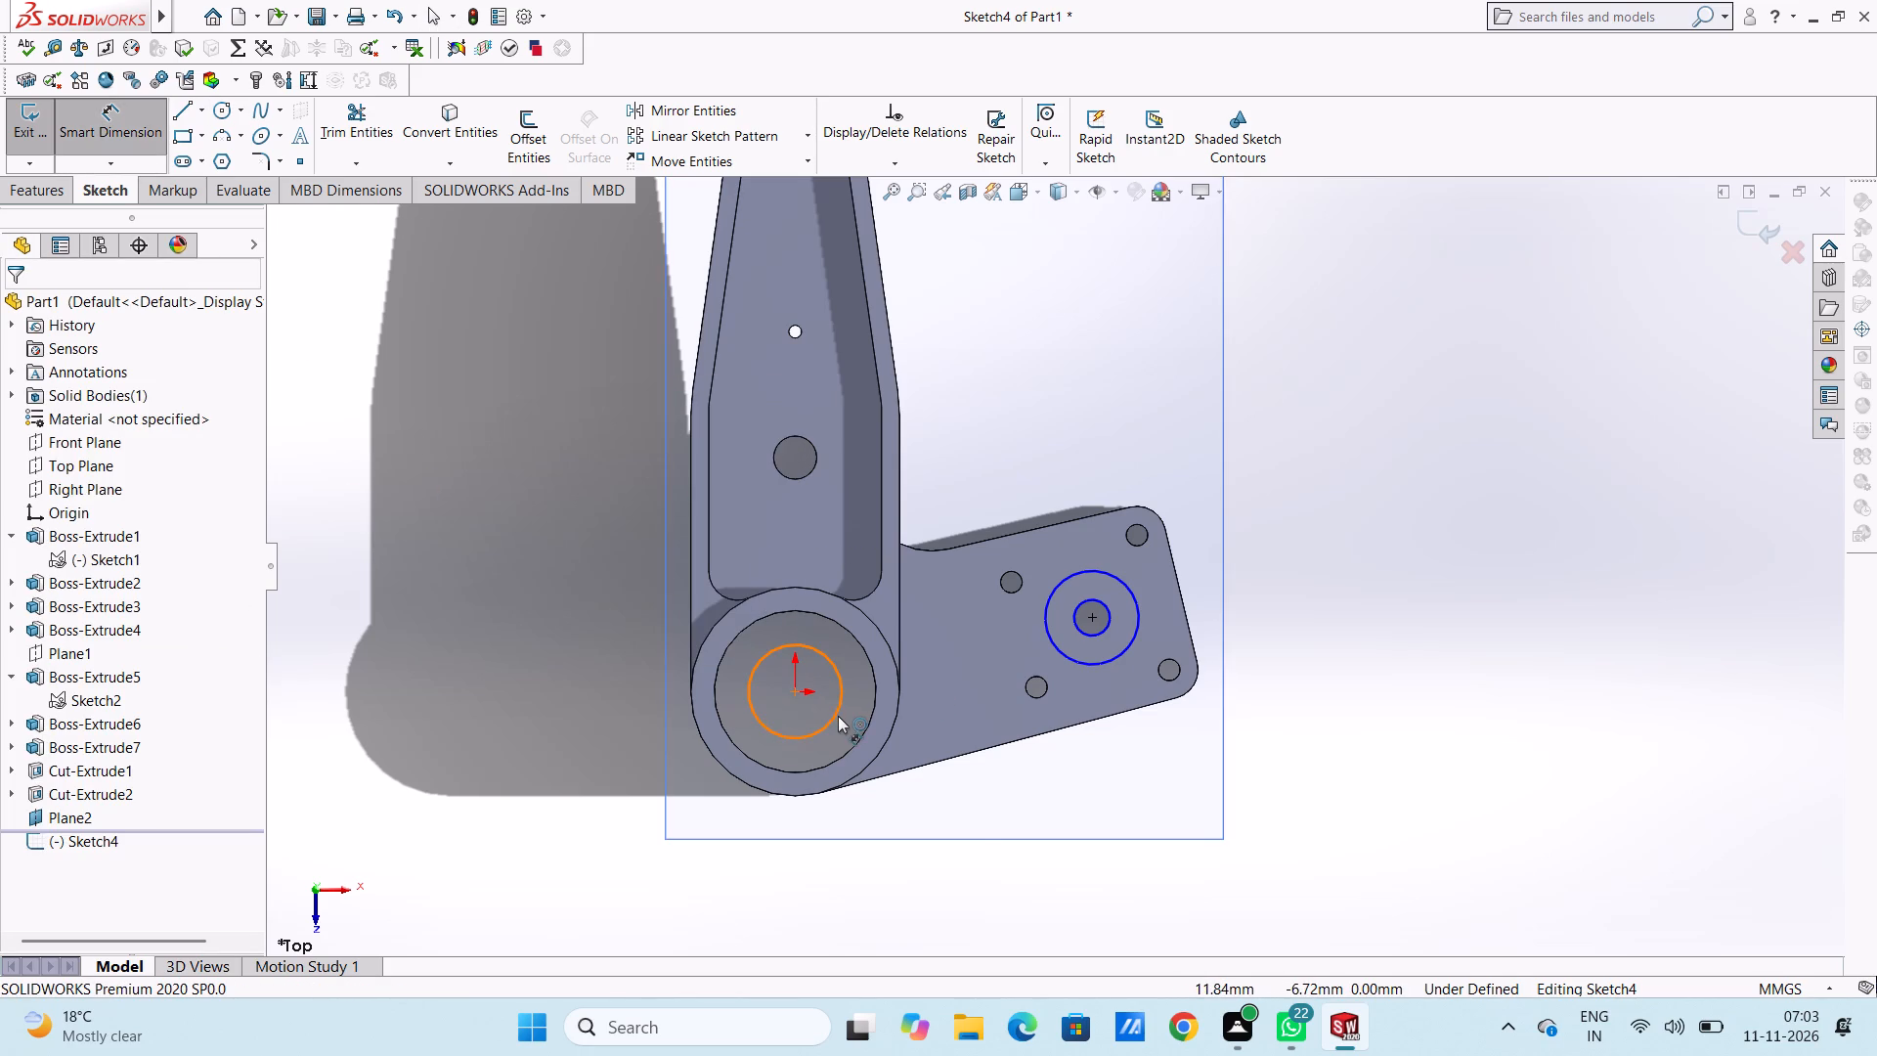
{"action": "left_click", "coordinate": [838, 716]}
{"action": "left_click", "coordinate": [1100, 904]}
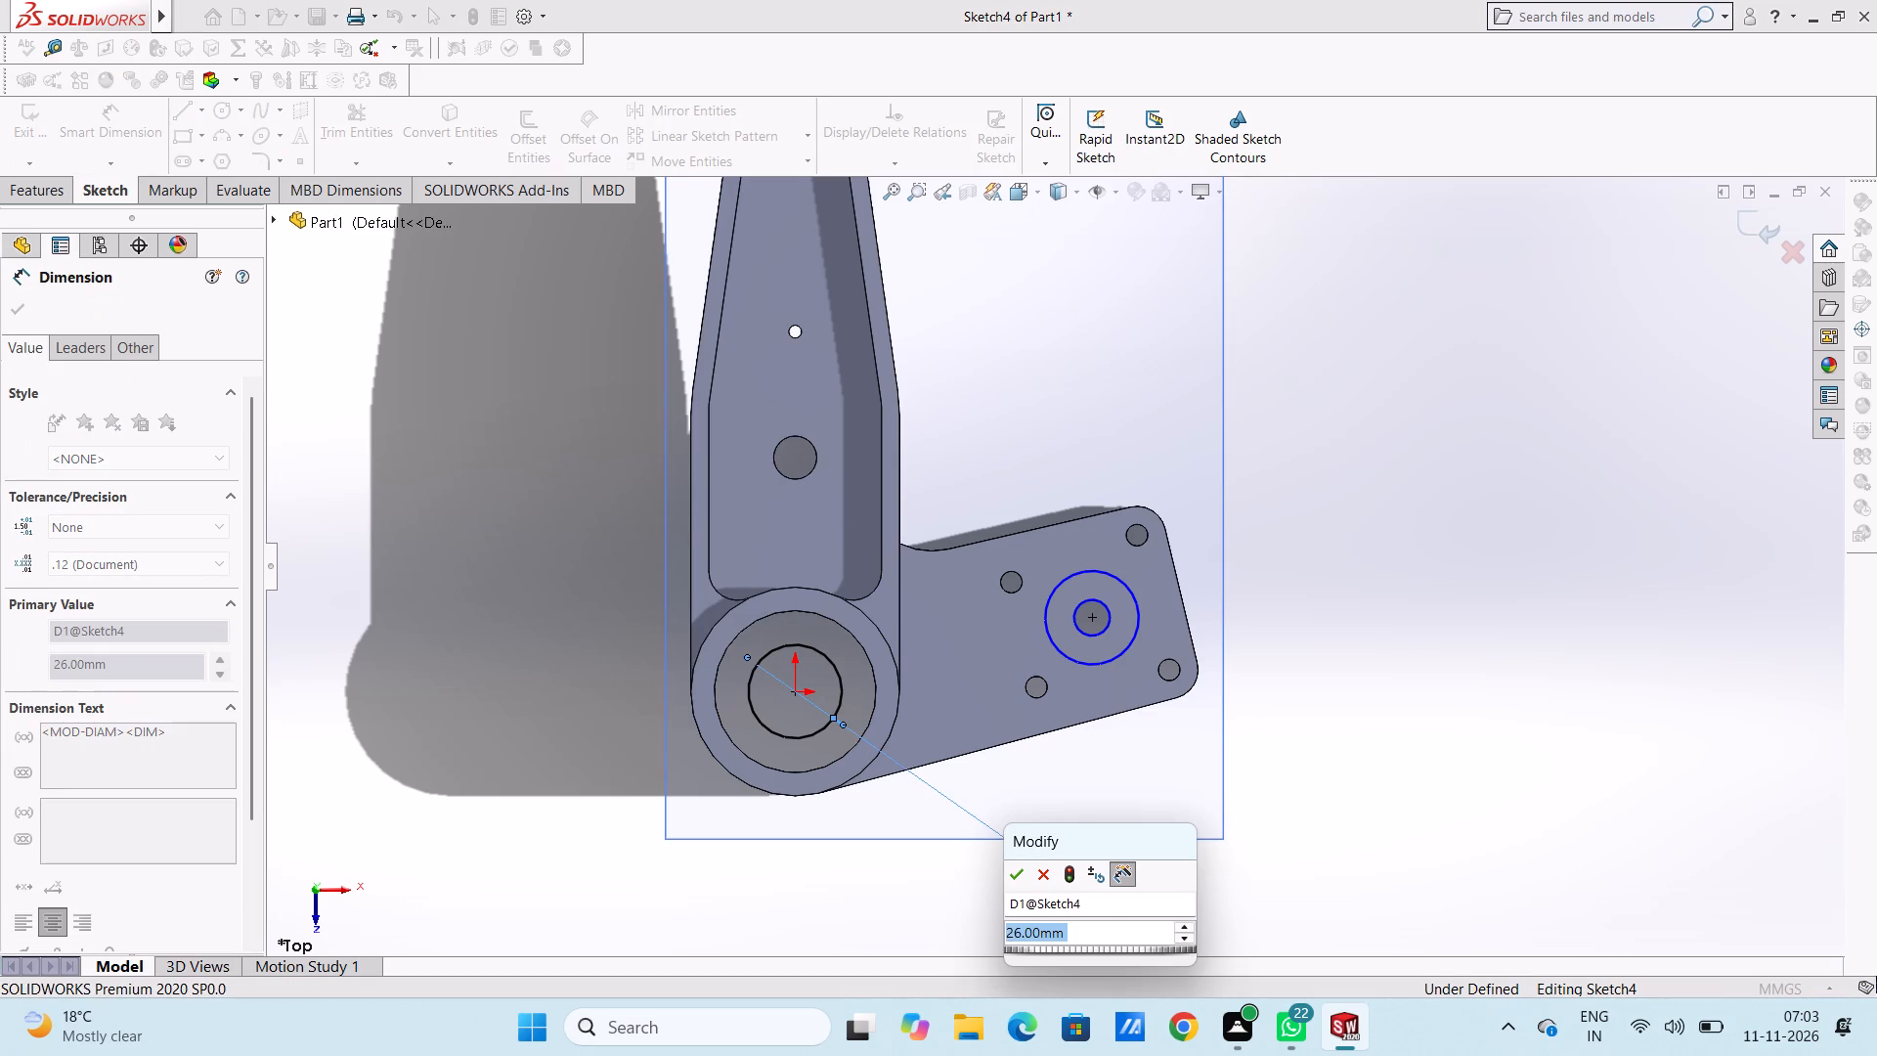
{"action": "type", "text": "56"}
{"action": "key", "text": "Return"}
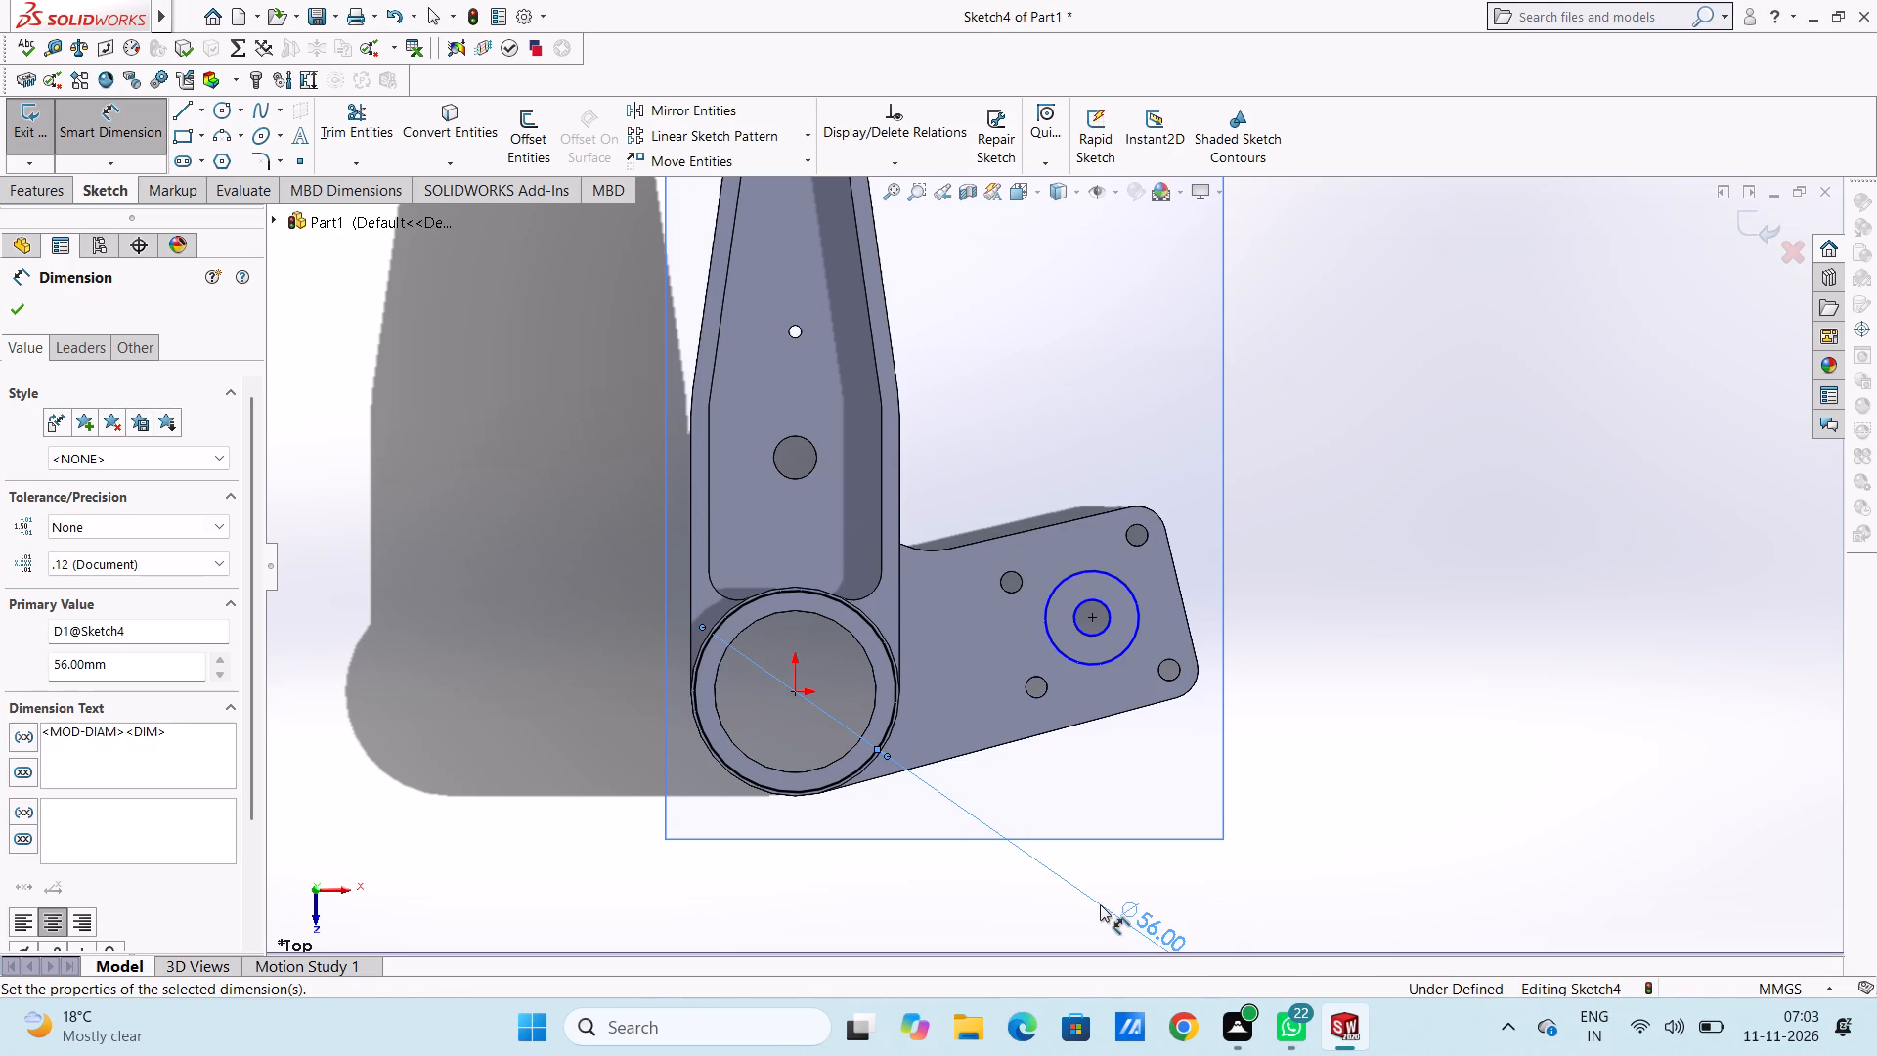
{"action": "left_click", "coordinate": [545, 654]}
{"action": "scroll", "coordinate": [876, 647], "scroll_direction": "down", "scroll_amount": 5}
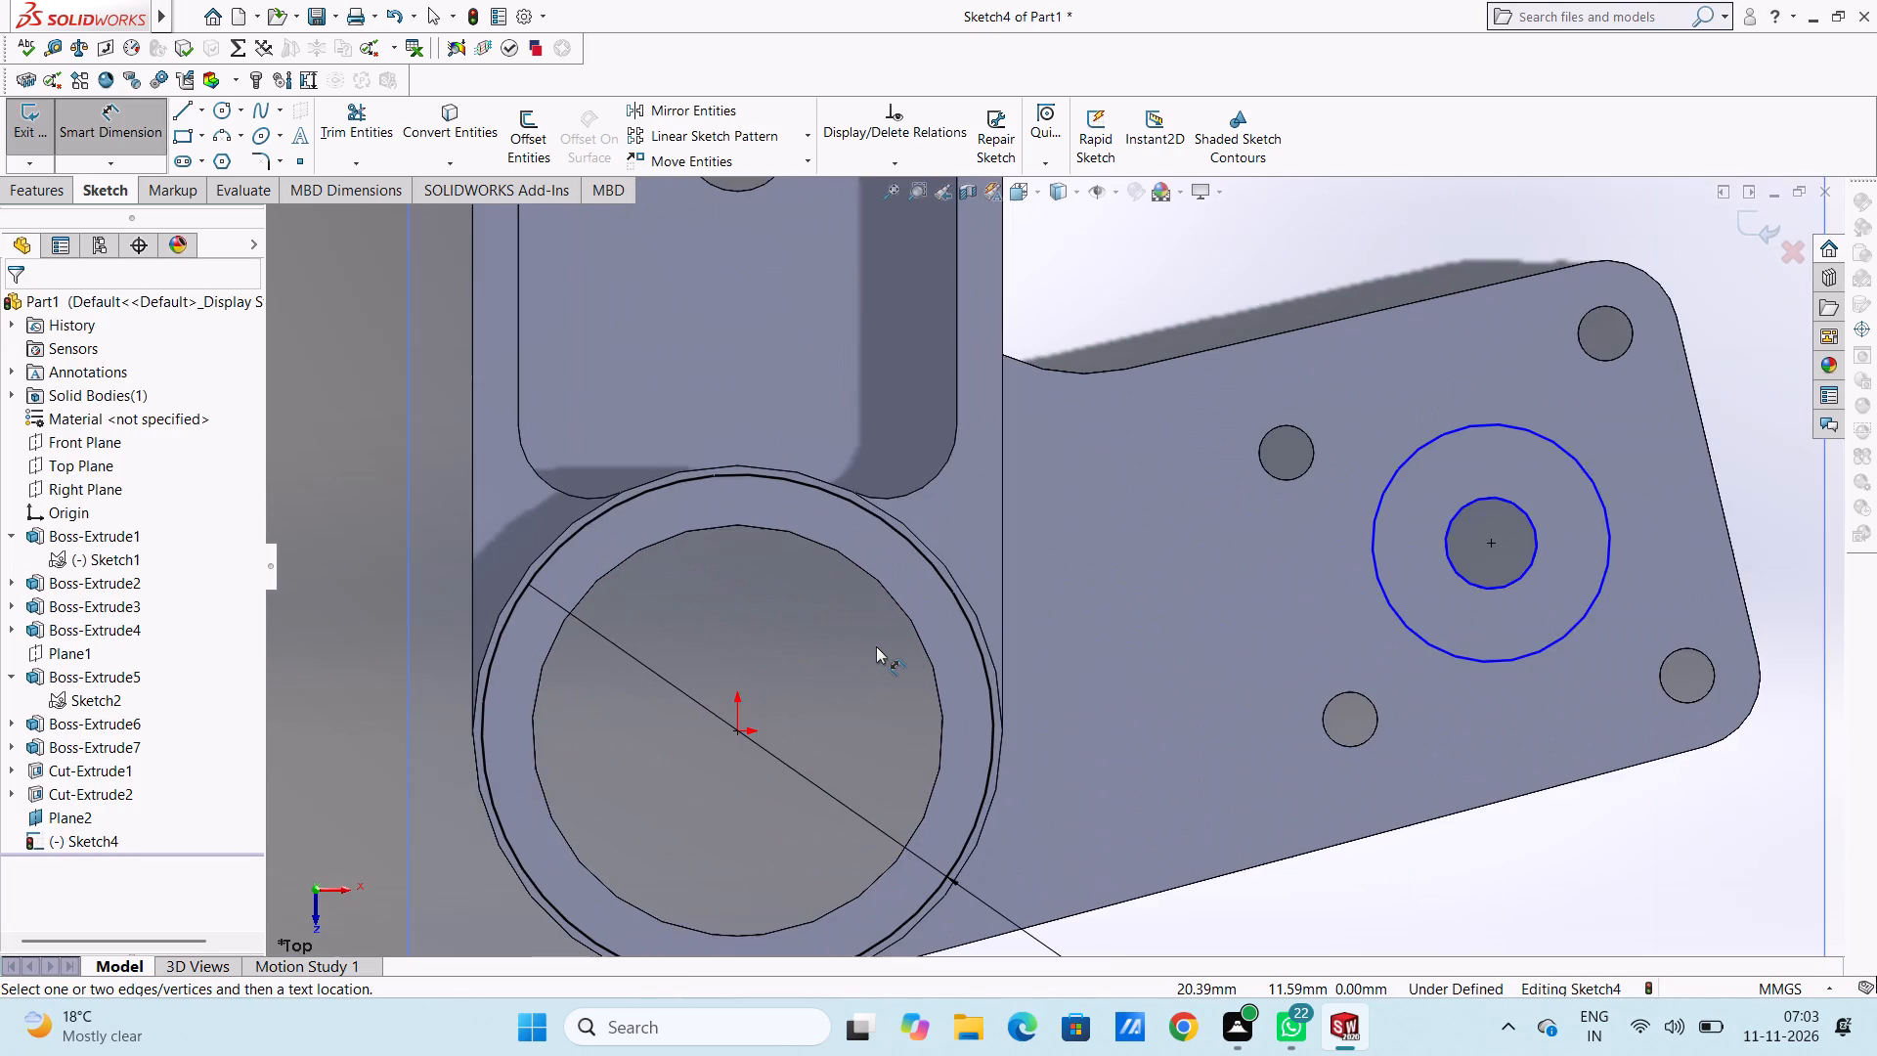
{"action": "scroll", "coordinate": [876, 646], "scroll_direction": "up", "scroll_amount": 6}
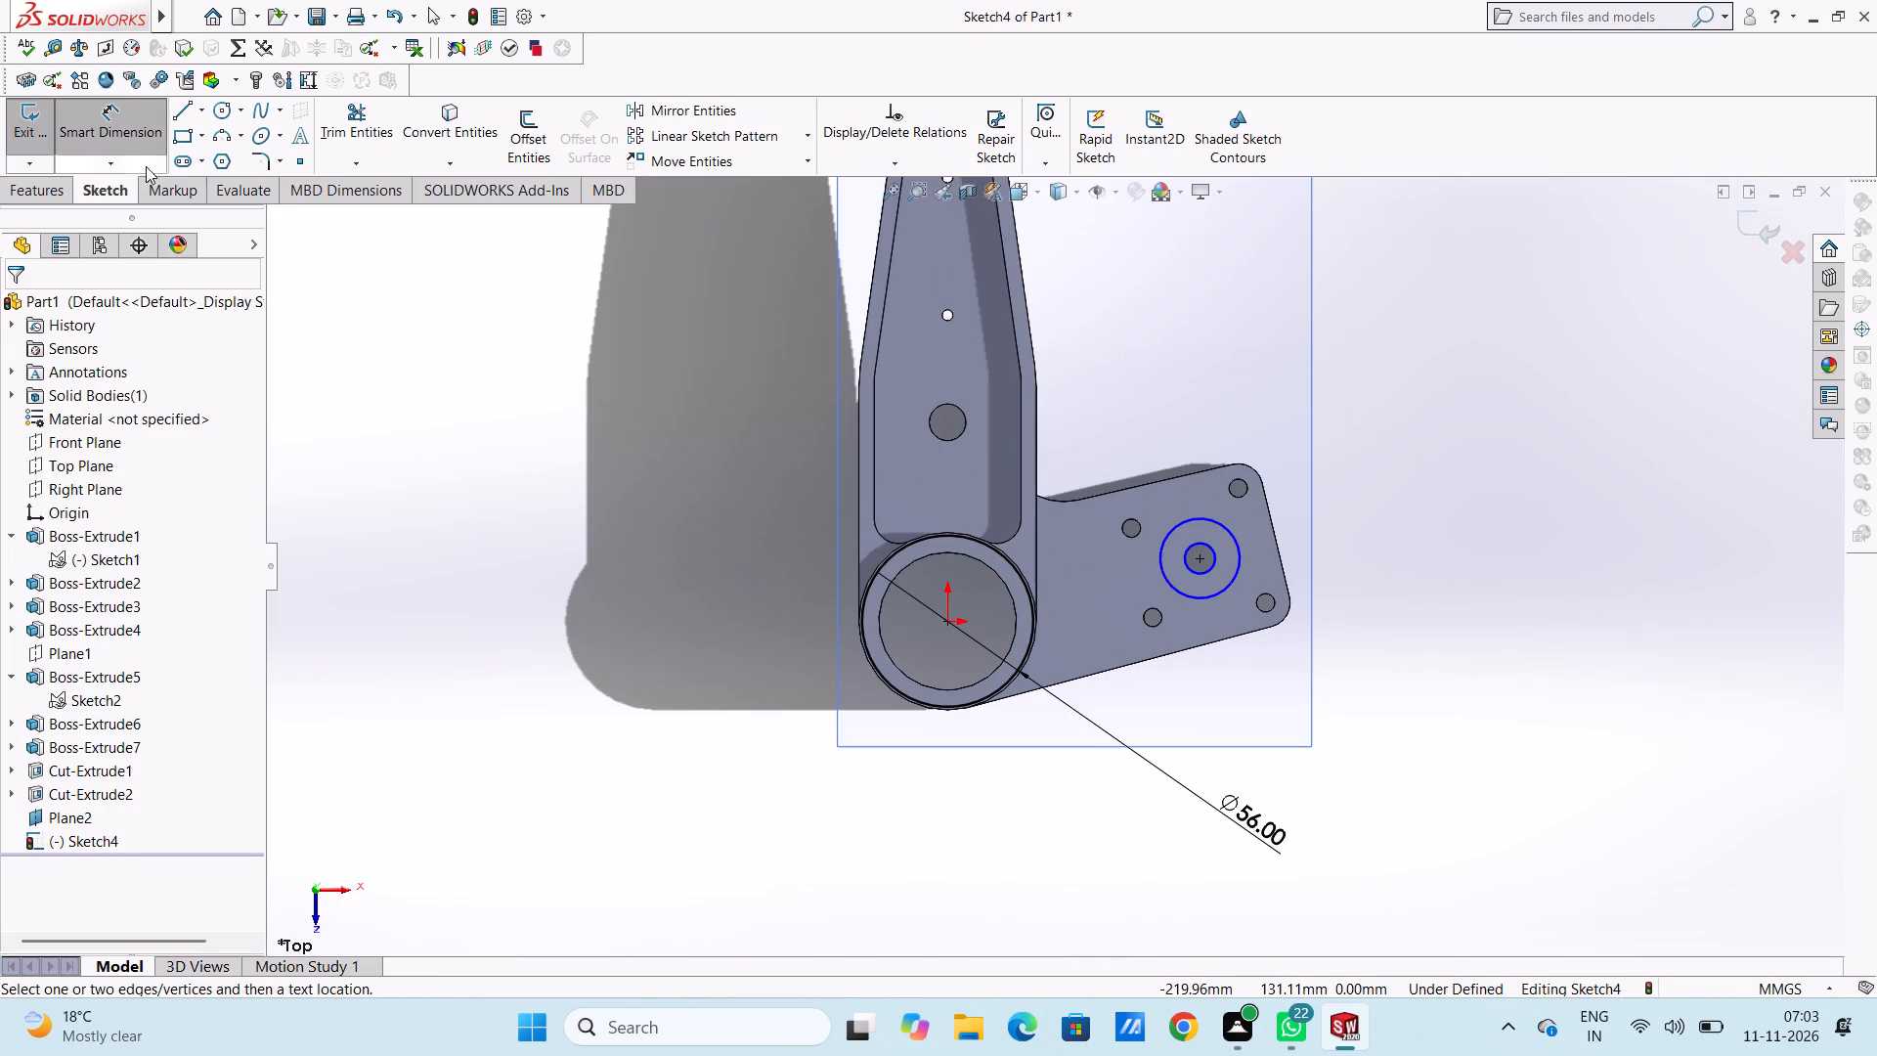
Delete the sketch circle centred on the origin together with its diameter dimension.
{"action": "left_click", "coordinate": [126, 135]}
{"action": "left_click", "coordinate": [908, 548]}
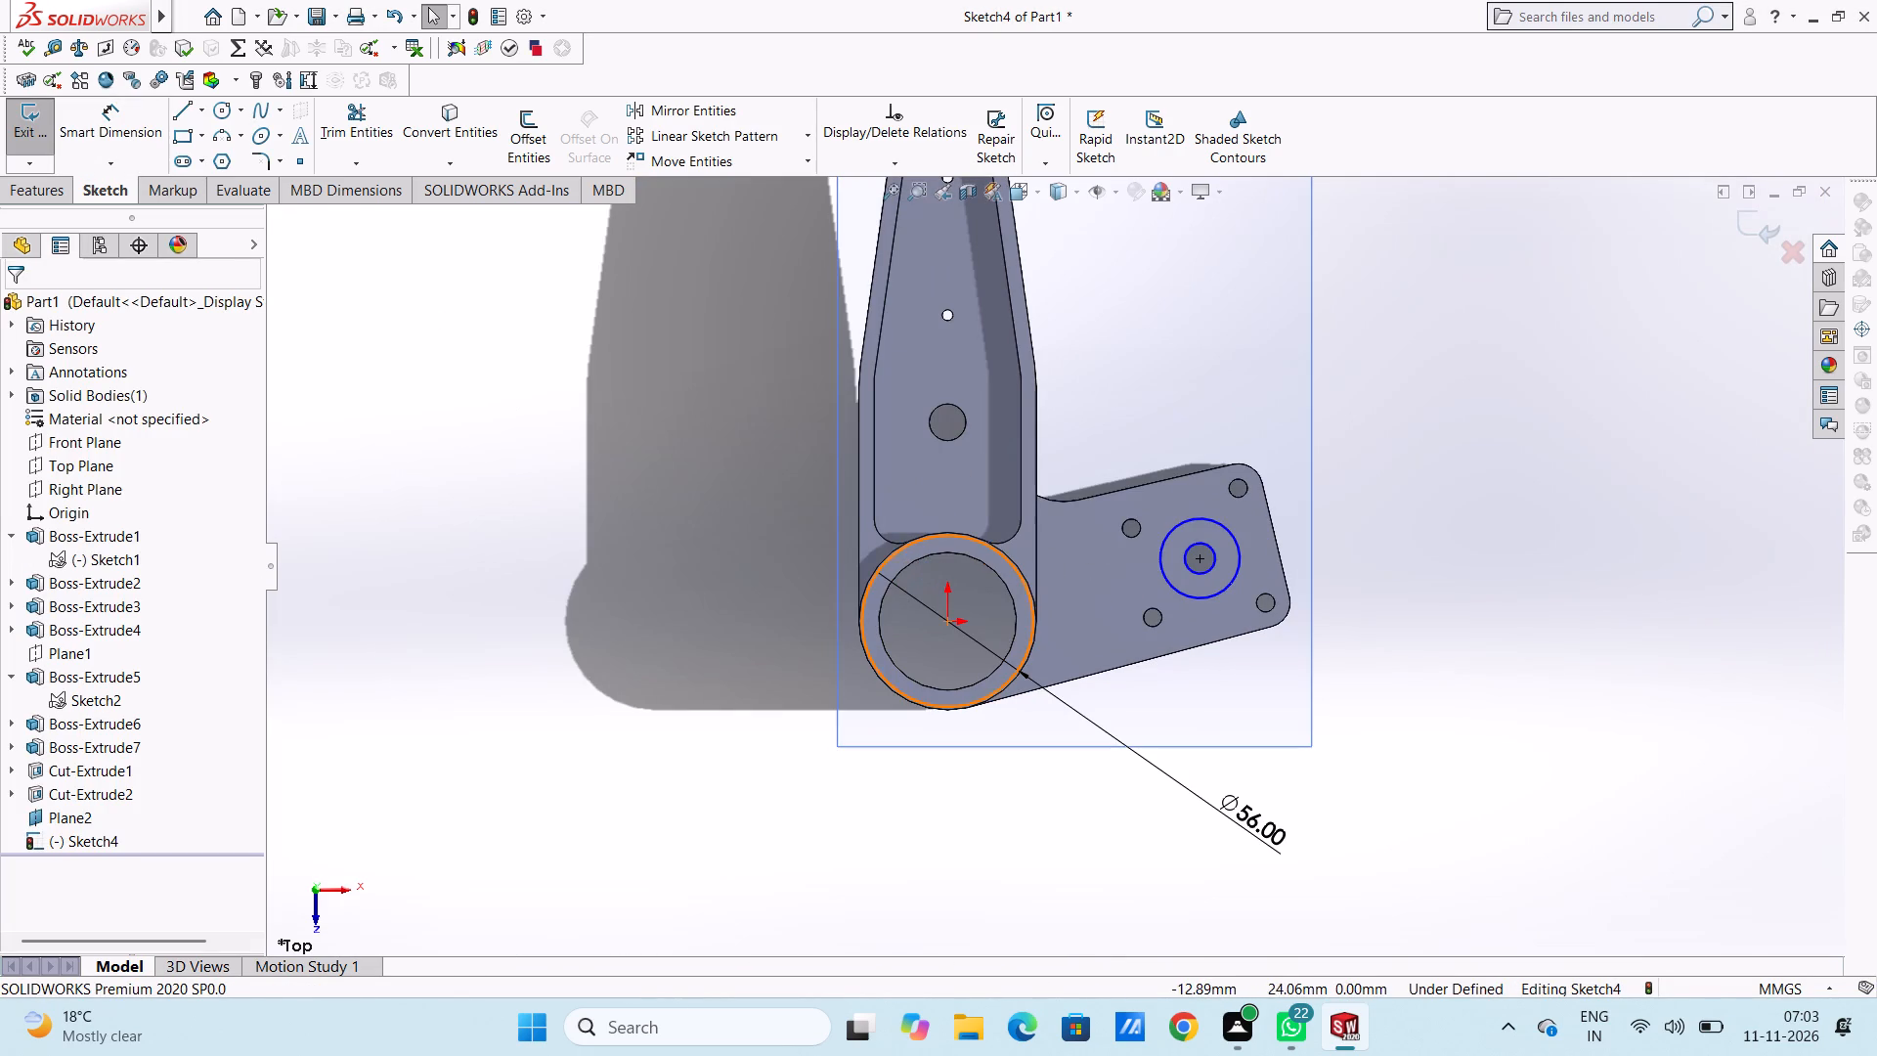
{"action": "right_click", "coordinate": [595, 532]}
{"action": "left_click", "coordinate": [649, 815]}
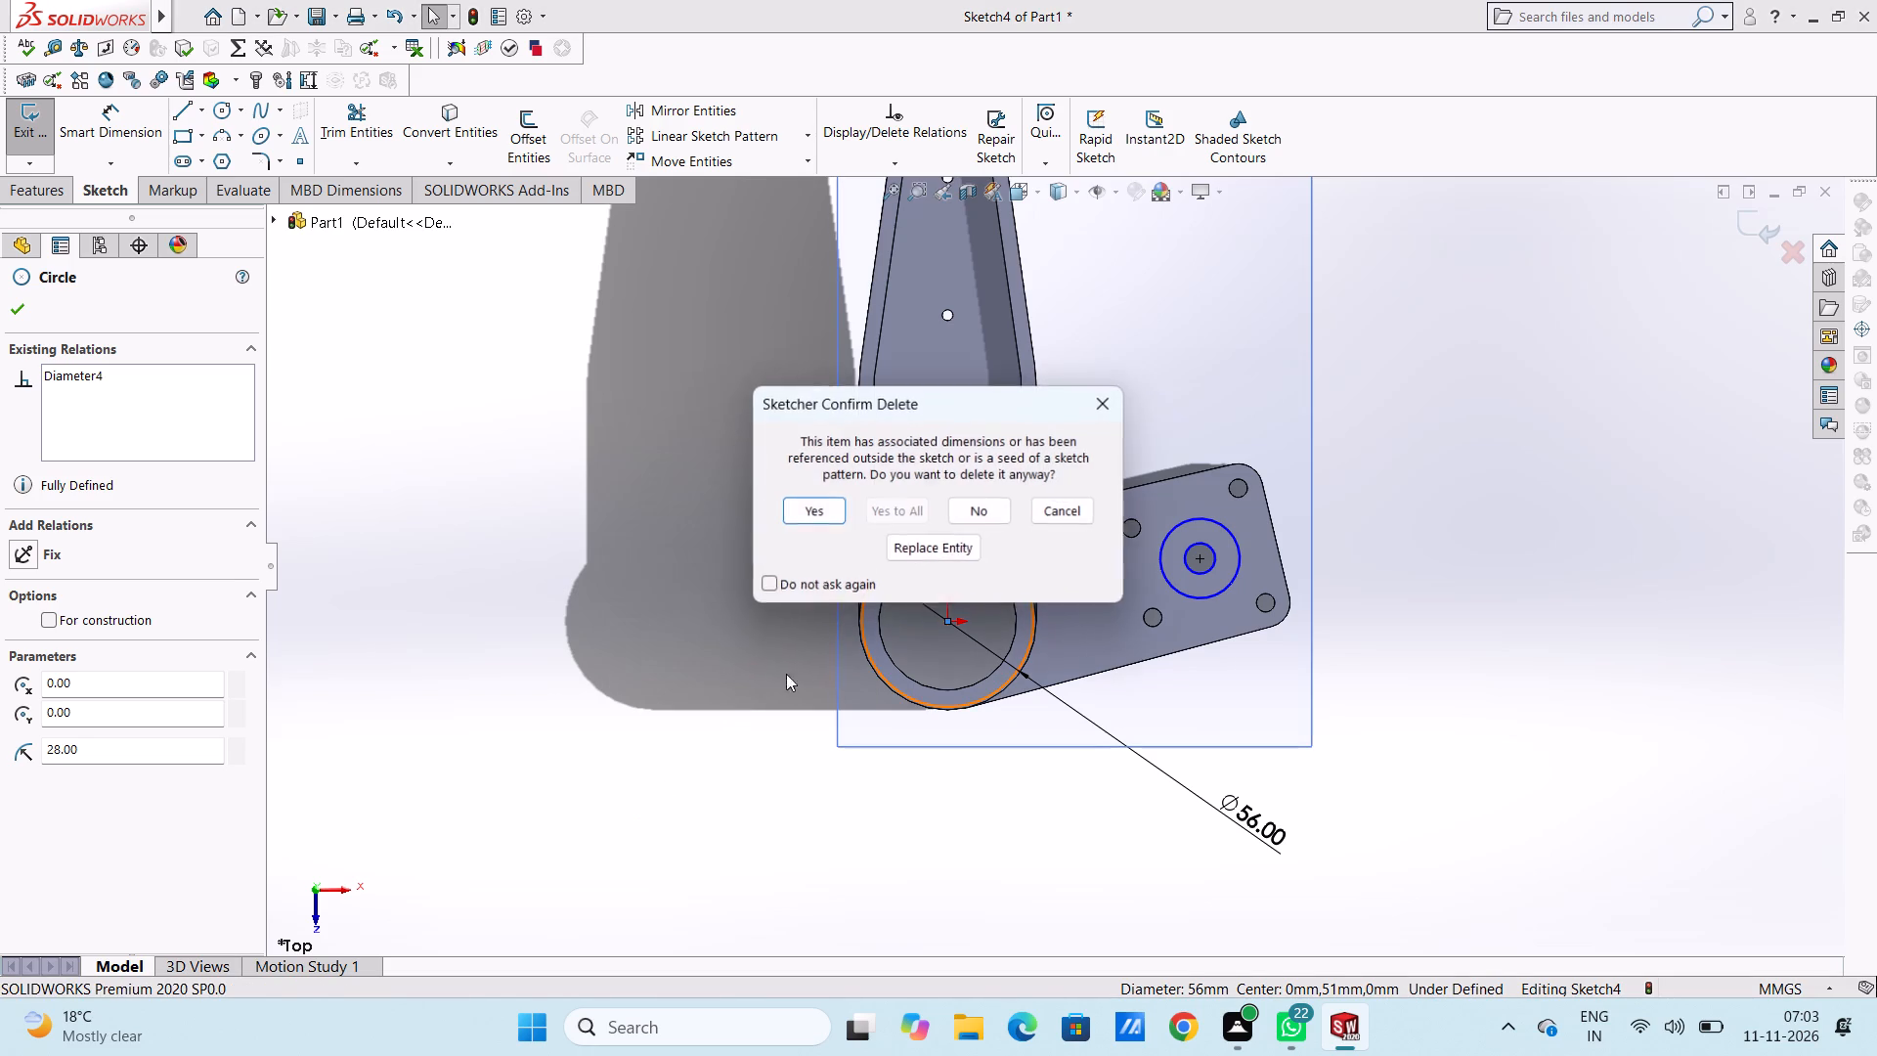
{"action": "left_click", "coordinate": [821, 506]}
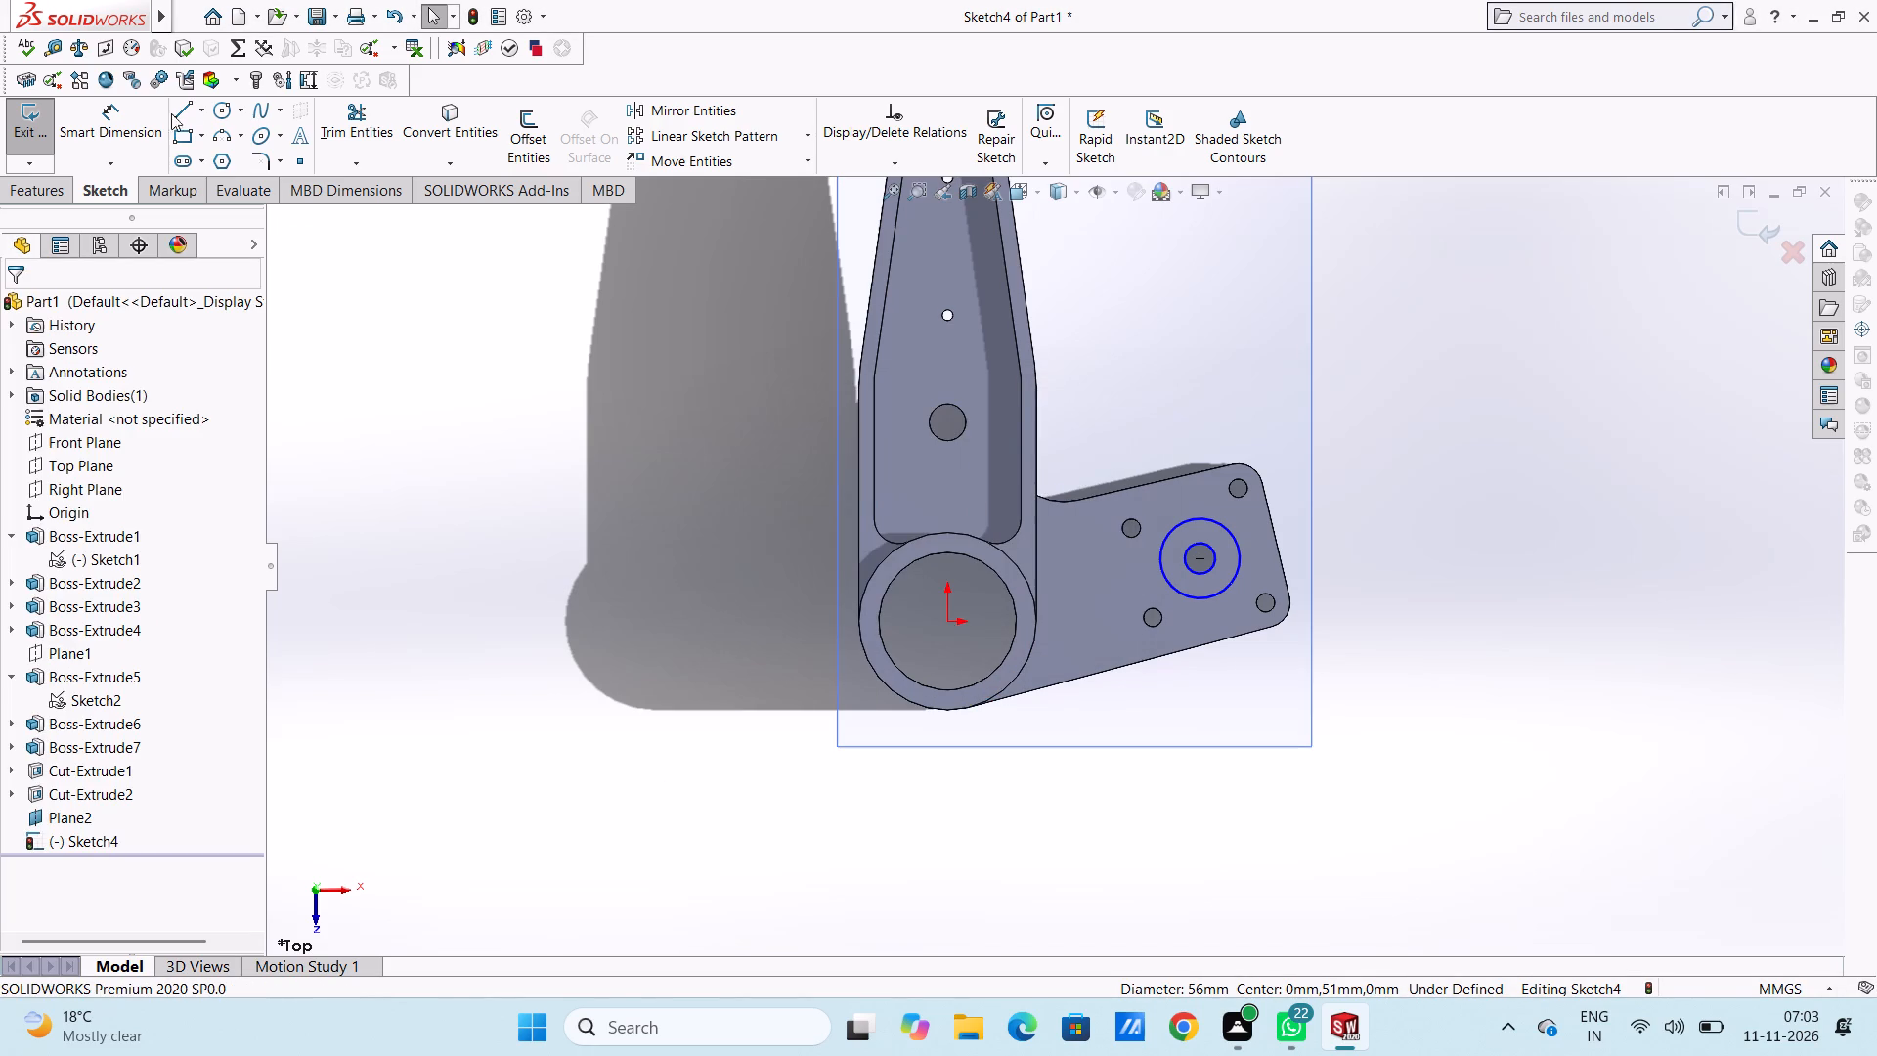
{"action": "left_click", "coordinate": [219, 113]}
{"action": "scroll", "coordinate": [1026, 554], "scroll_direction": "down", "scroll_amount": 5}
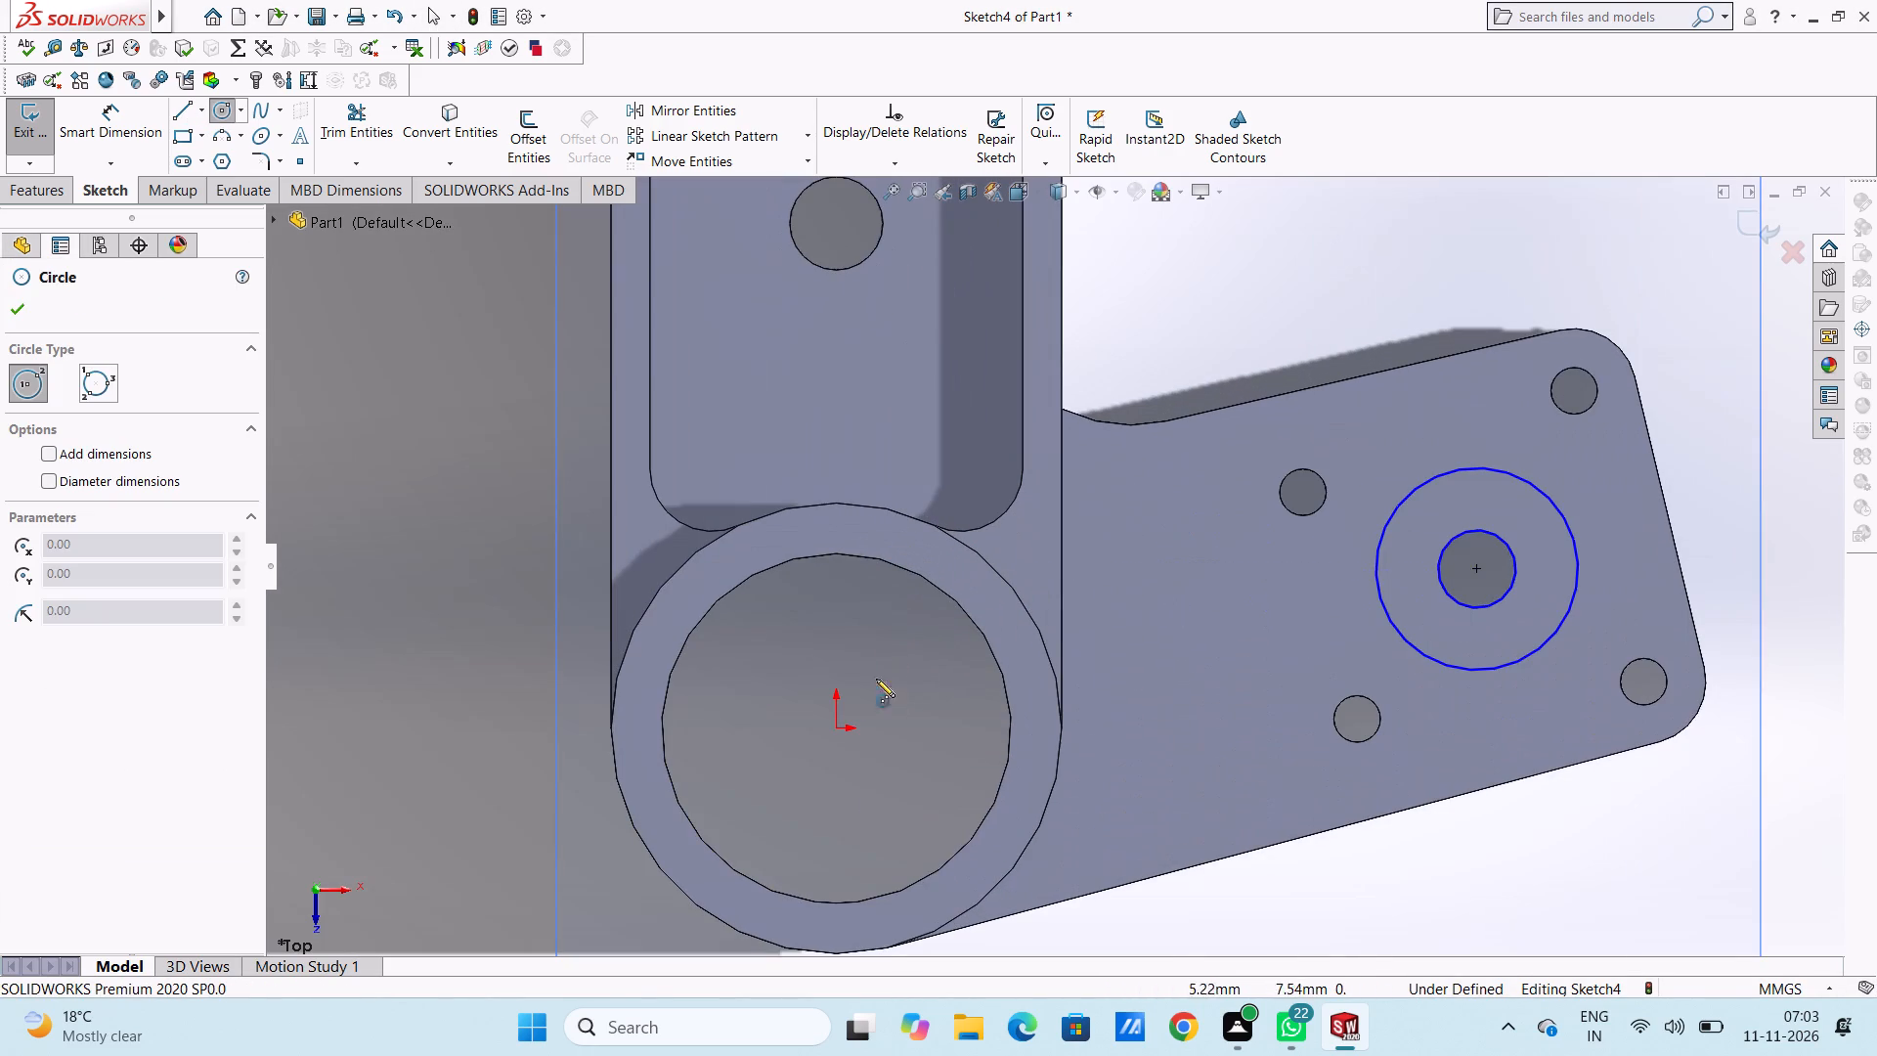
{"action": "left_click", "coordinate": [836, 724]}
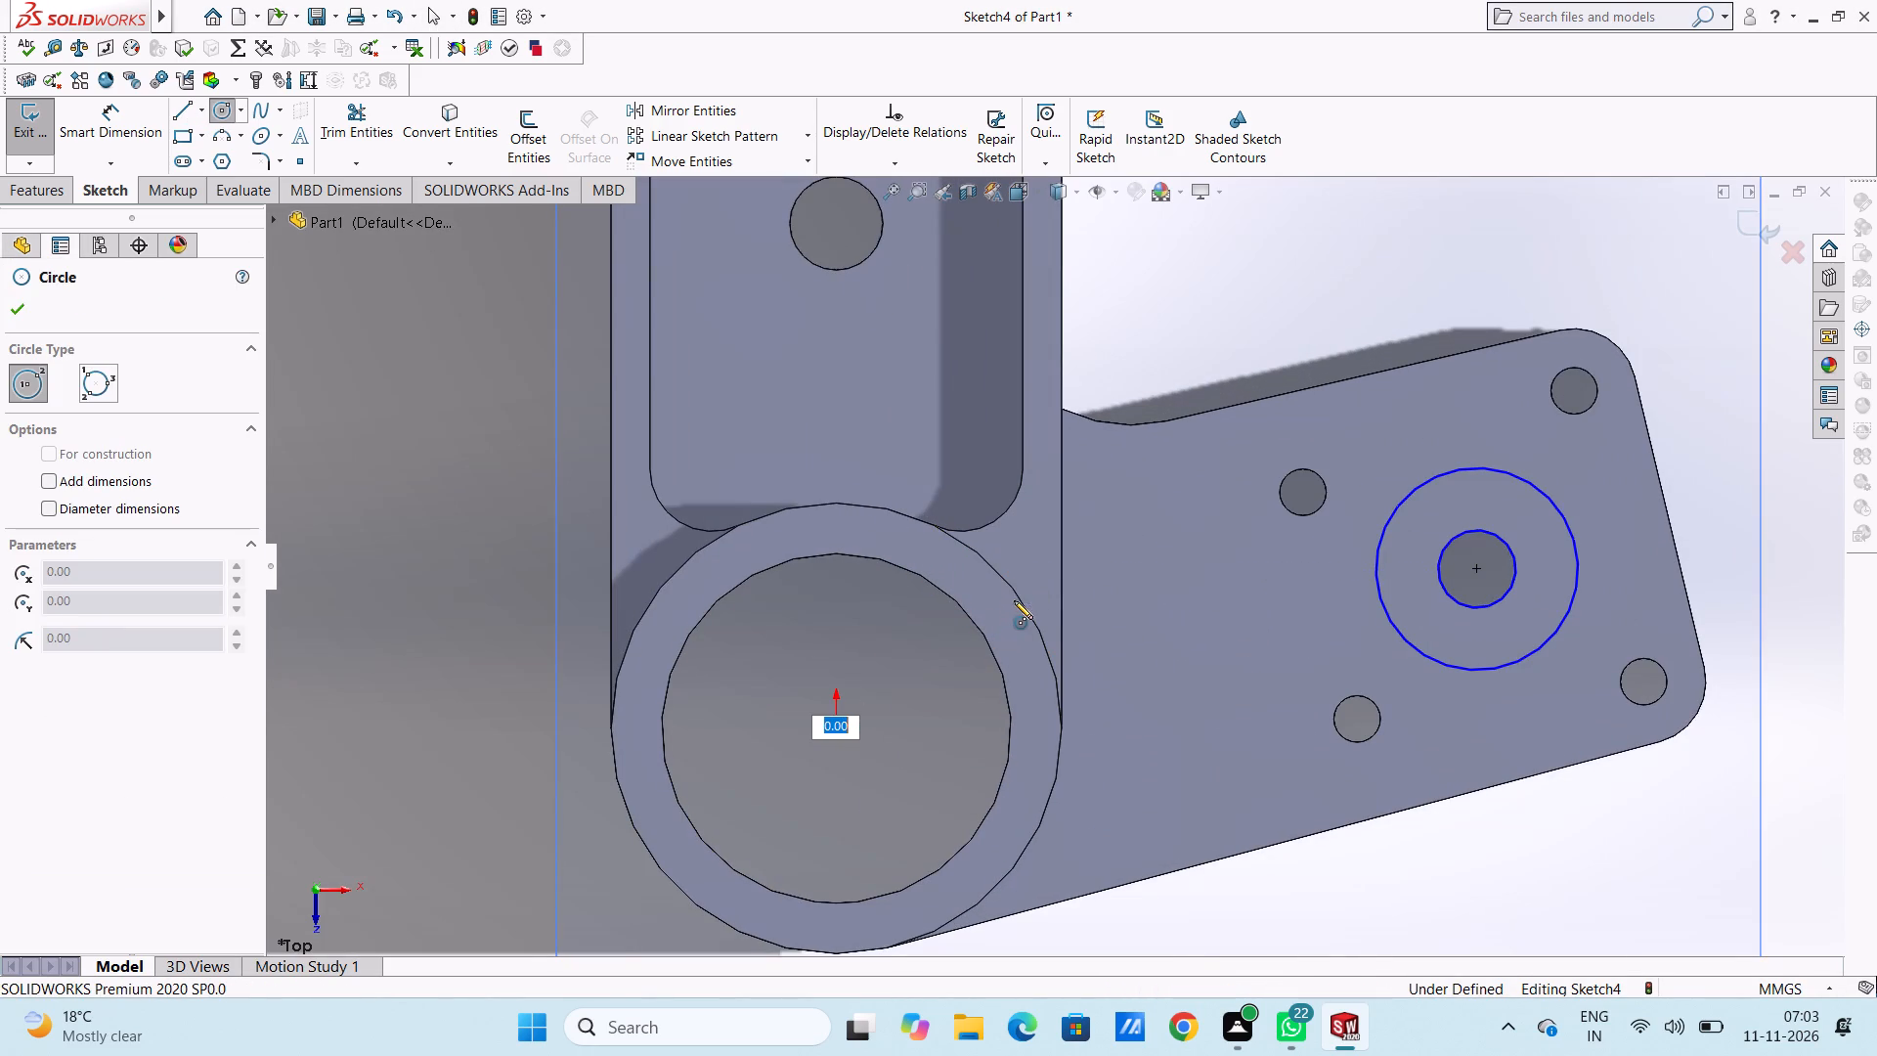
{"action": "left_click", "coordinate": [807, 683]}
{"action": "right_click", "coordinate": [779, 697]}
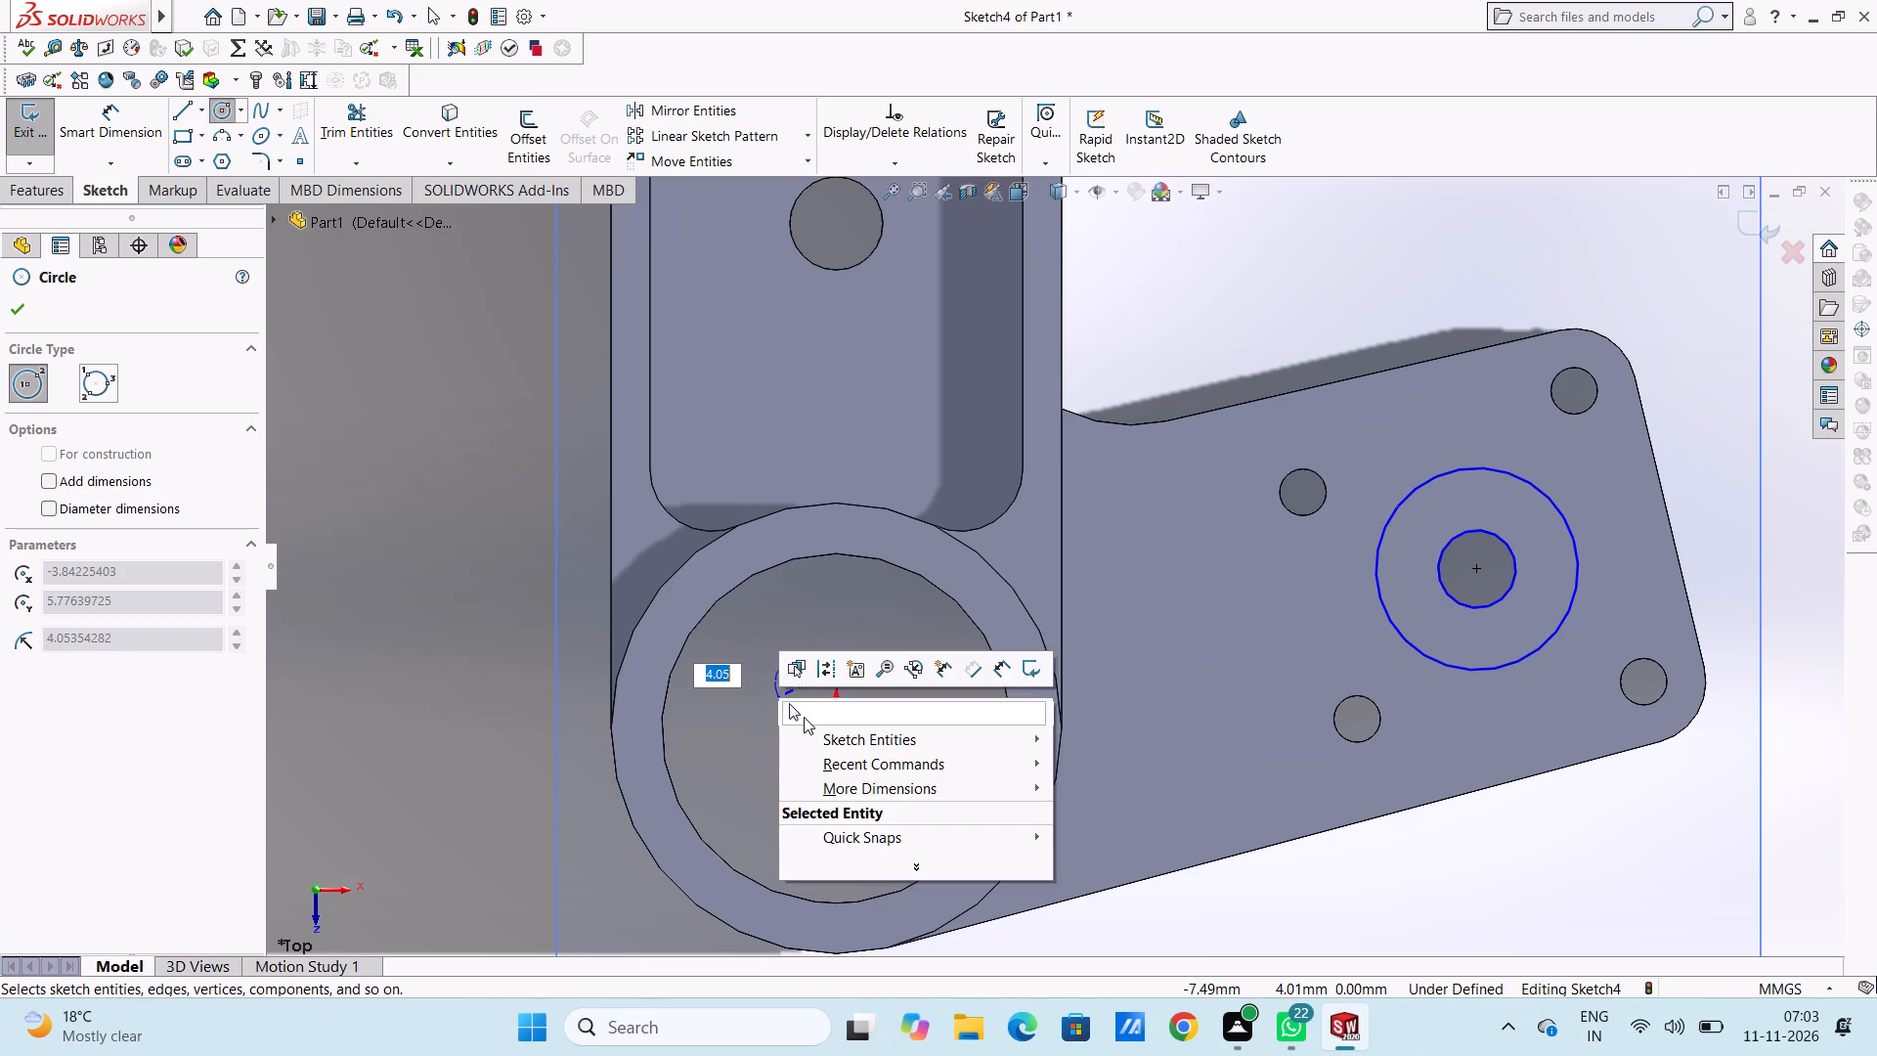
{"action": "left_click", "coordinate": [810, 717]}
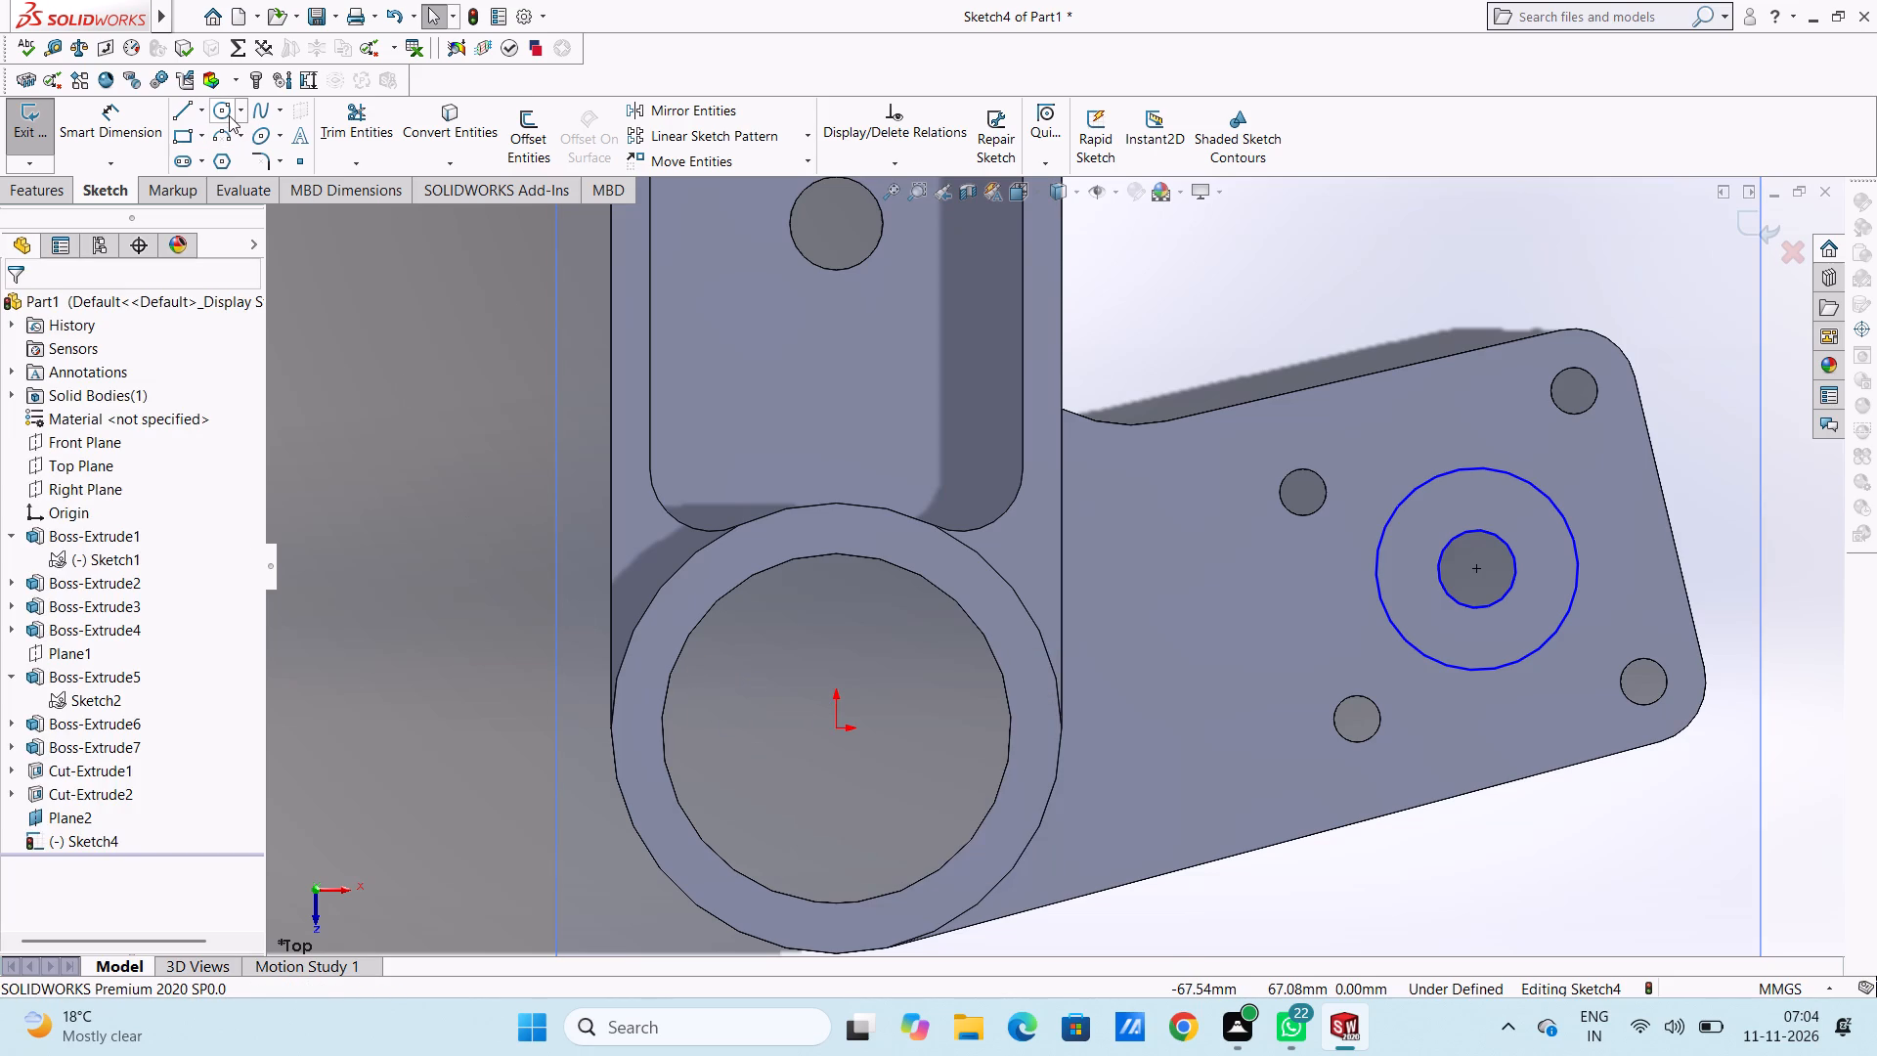
Draw a circle of 29 mm radius centred on the origin, snapped to the outer edge of the round boss.
{"action": "left_click", "coordinate": [229, 115]}
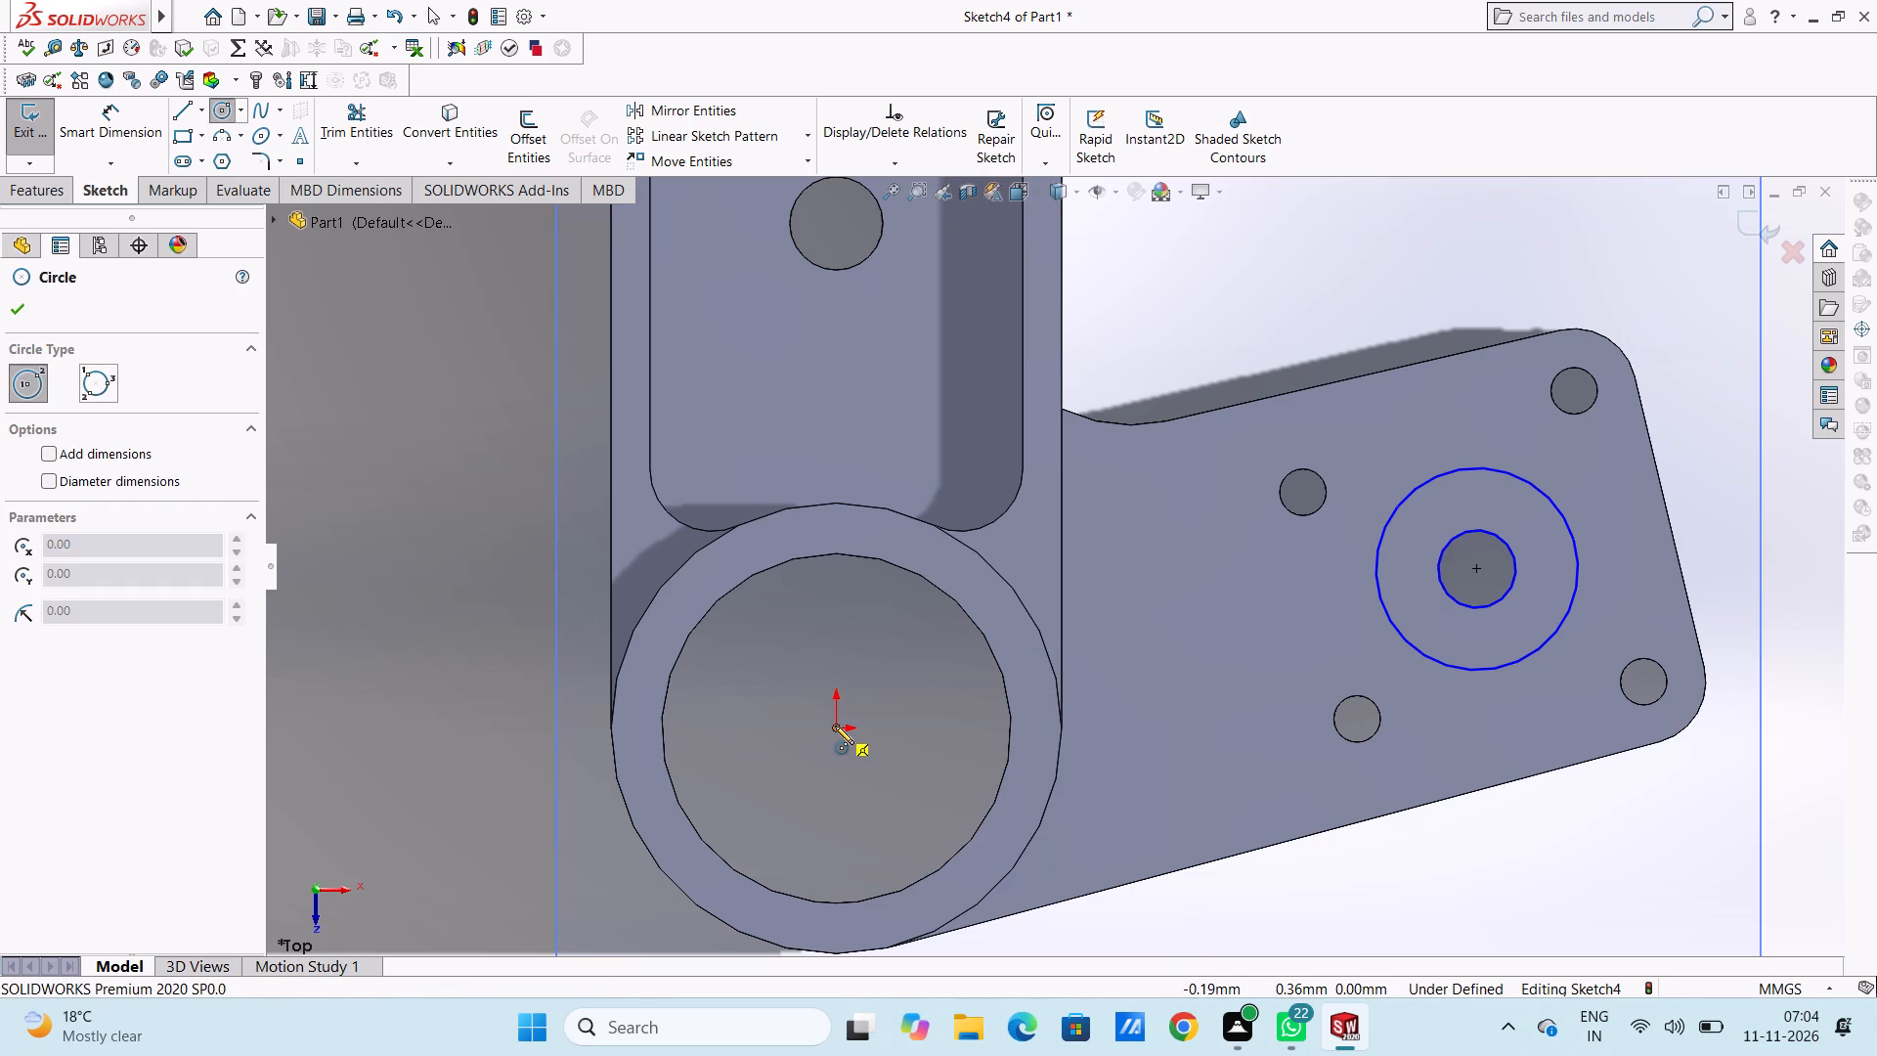
{"action": "left_click", "coordinate": [835, 726]}
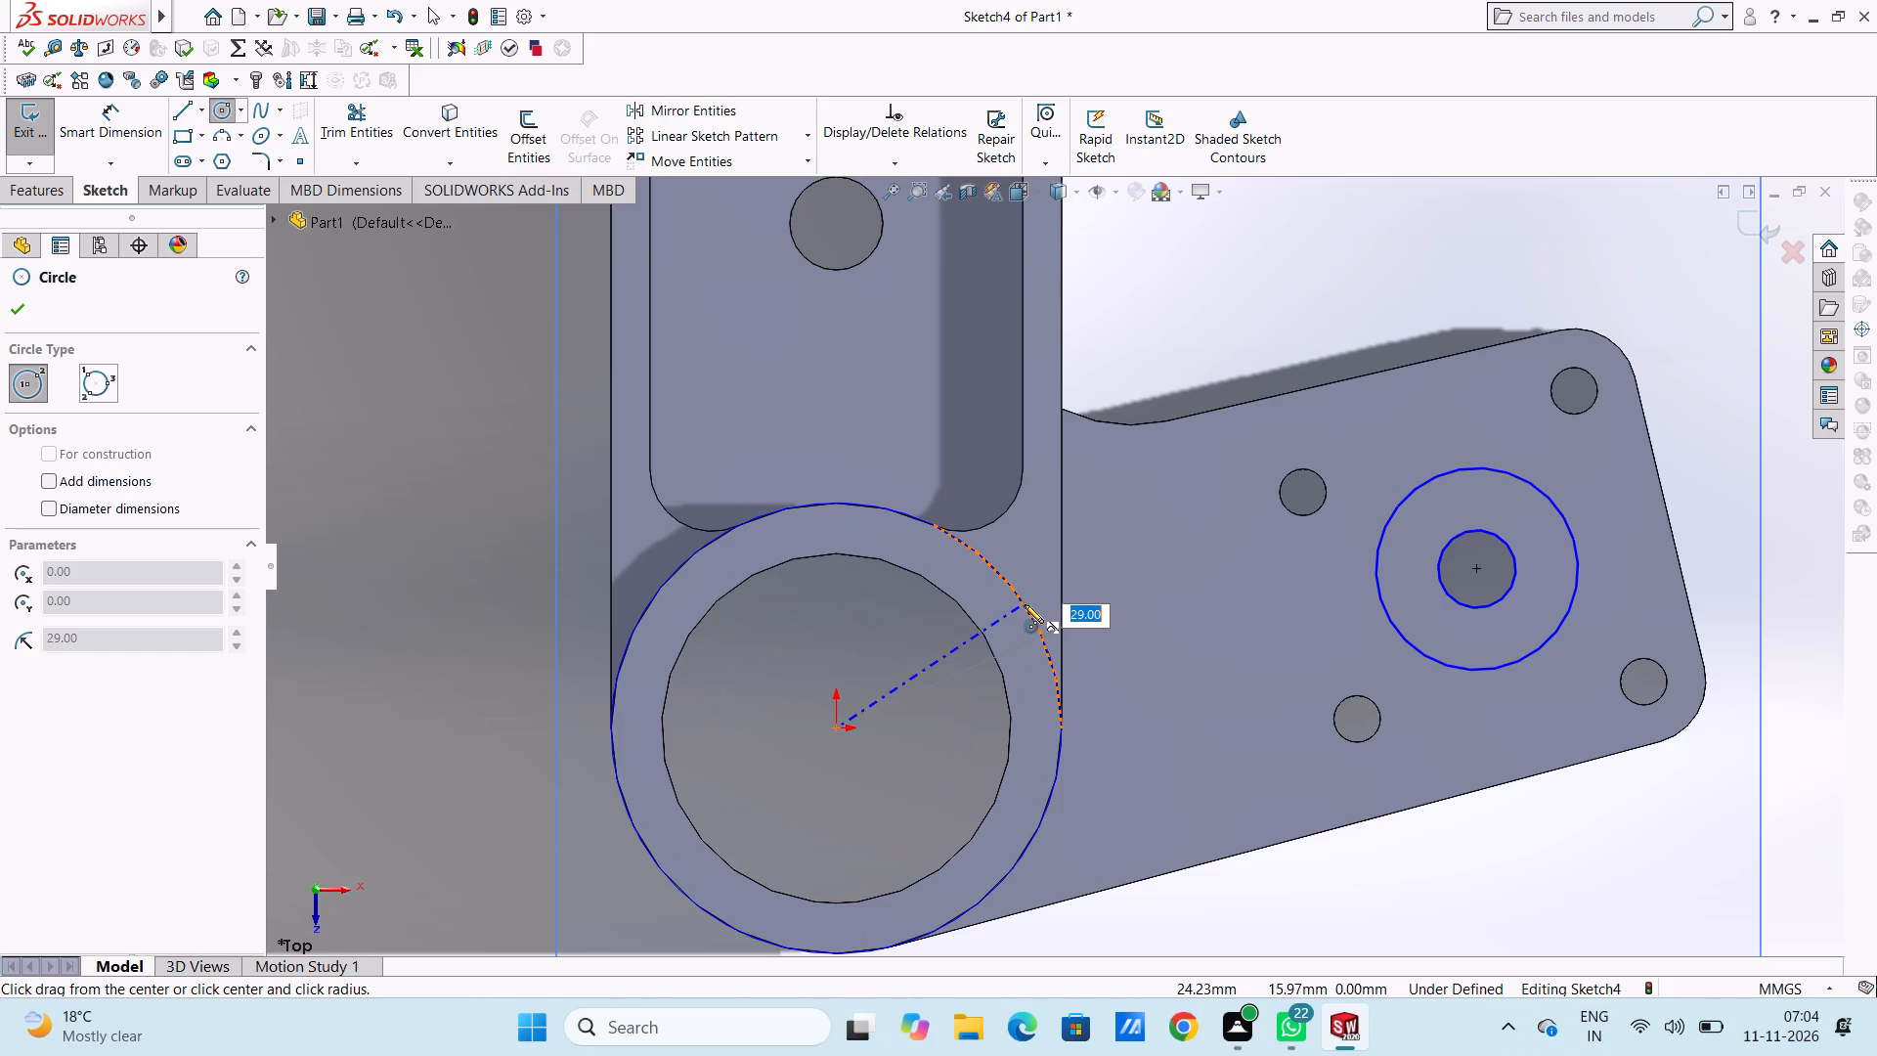
{"action": "left_click", "coordinate": [1025, 604]}
{"action": "scroll", "coordinate": [879, 611], "scroll_direction": "up", "scroll_amount": 5}
{"action": "right_click", "coordinate": [502, 490]}
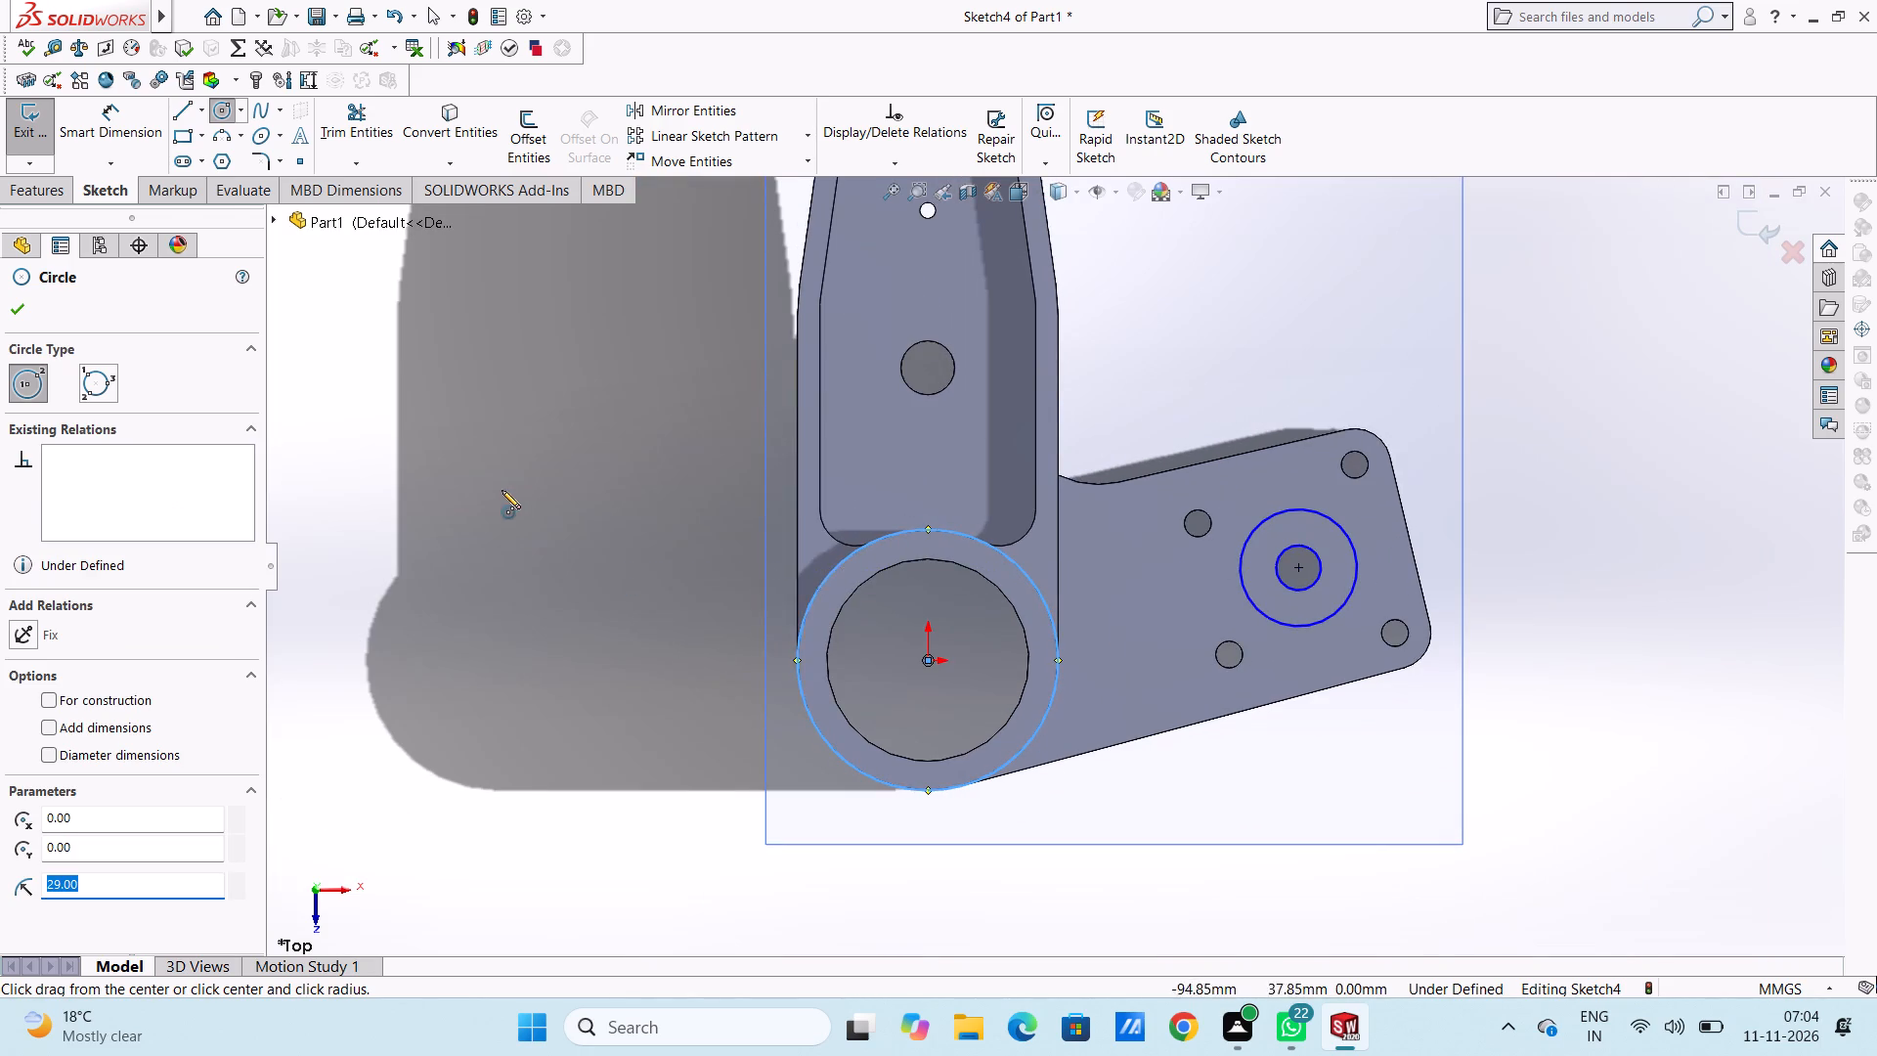
{"action": "double_click", "coordinate": [539, 507]}
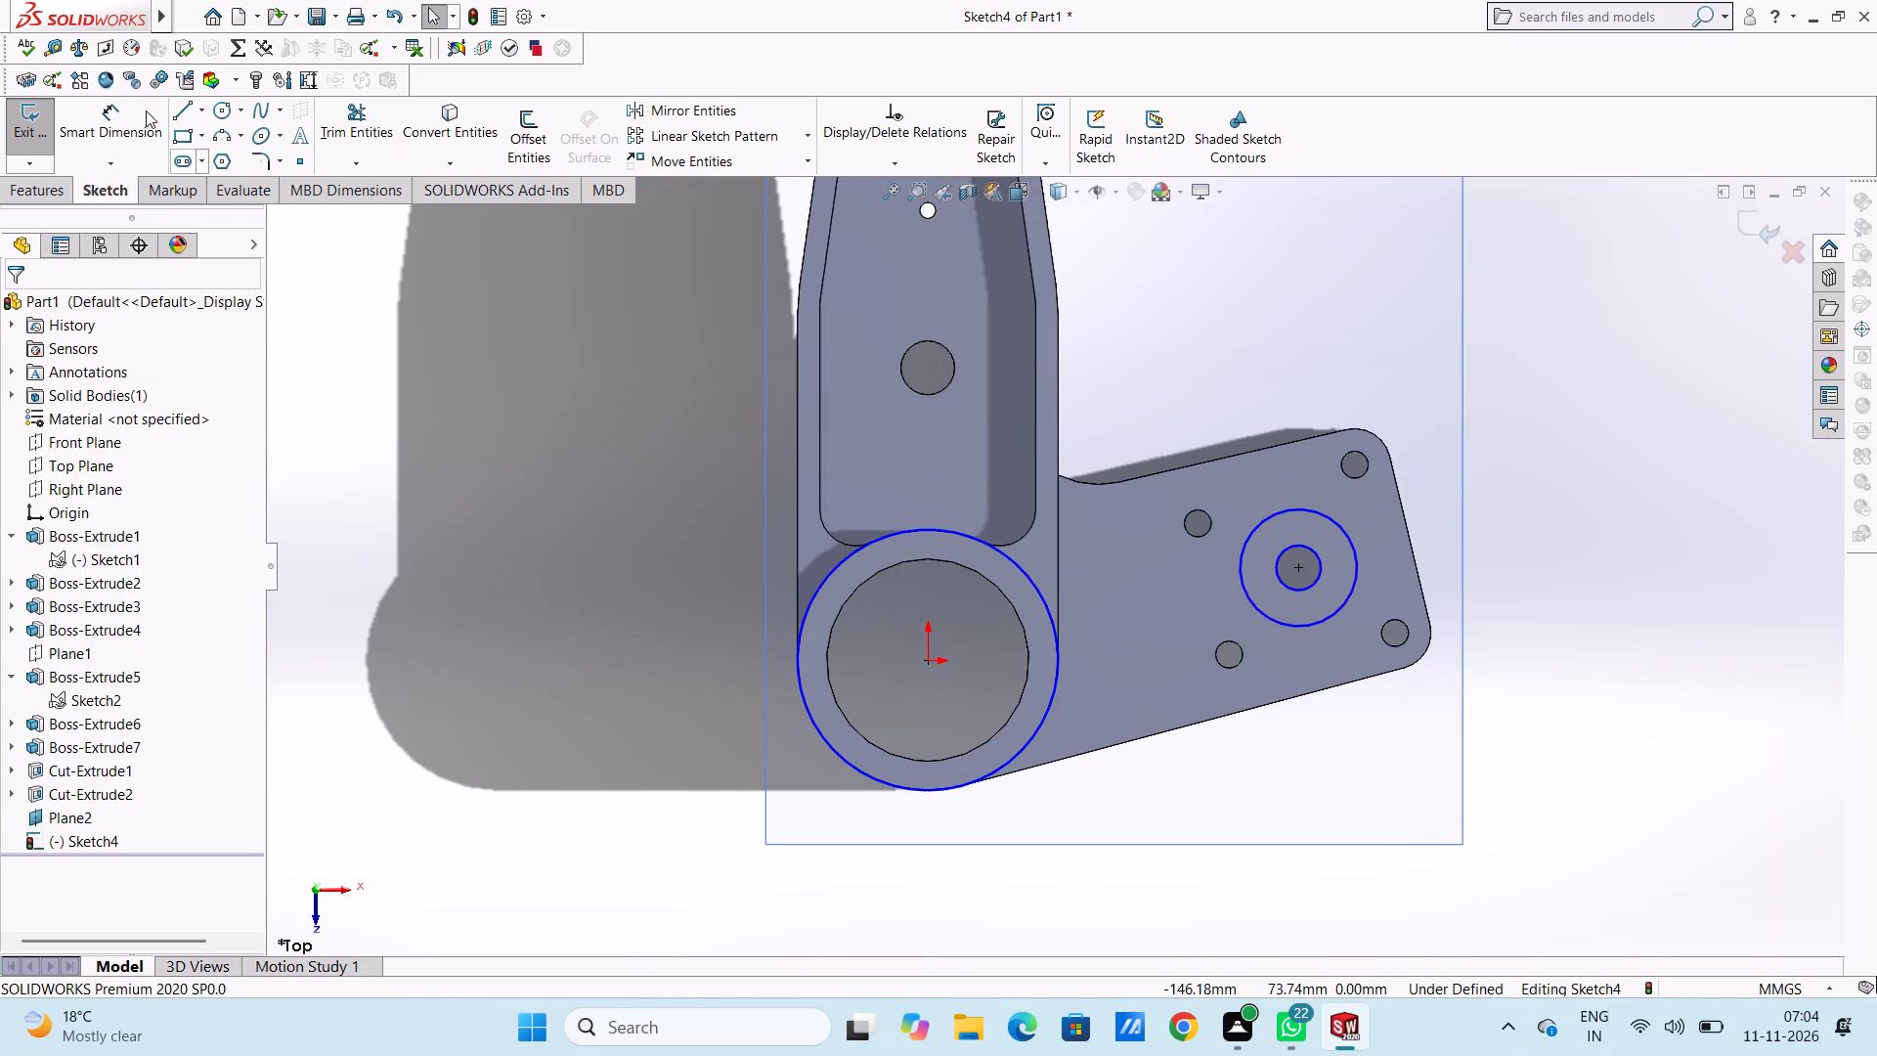
Add a diameter dimension to the circle around the round boss, keeping its drawn size.
{"action": "left_click", "coordinate": [141, 109]}
{"action": "left_click", "coordinate": [806, 613]}
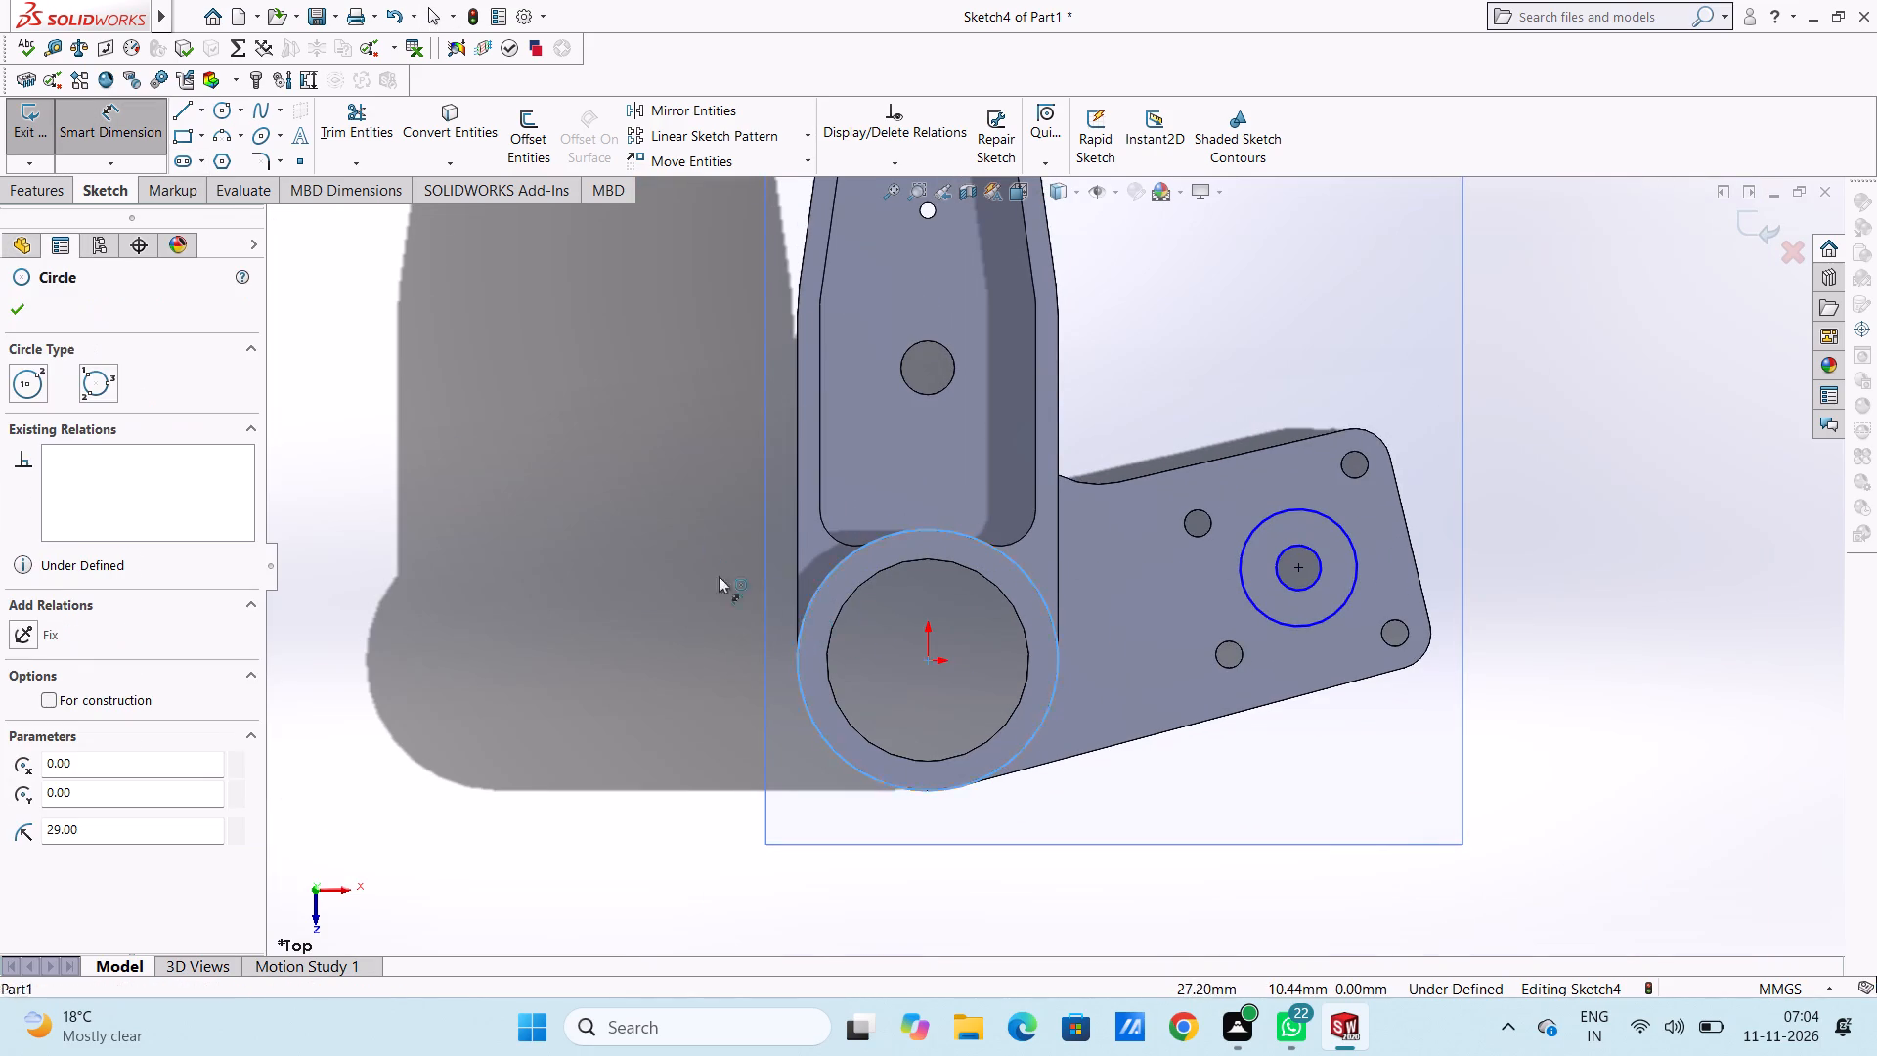
{"action": "left_click", "coordinate": [546, 430]}
{"action": "double_click", "coordinate": [461, 394]}
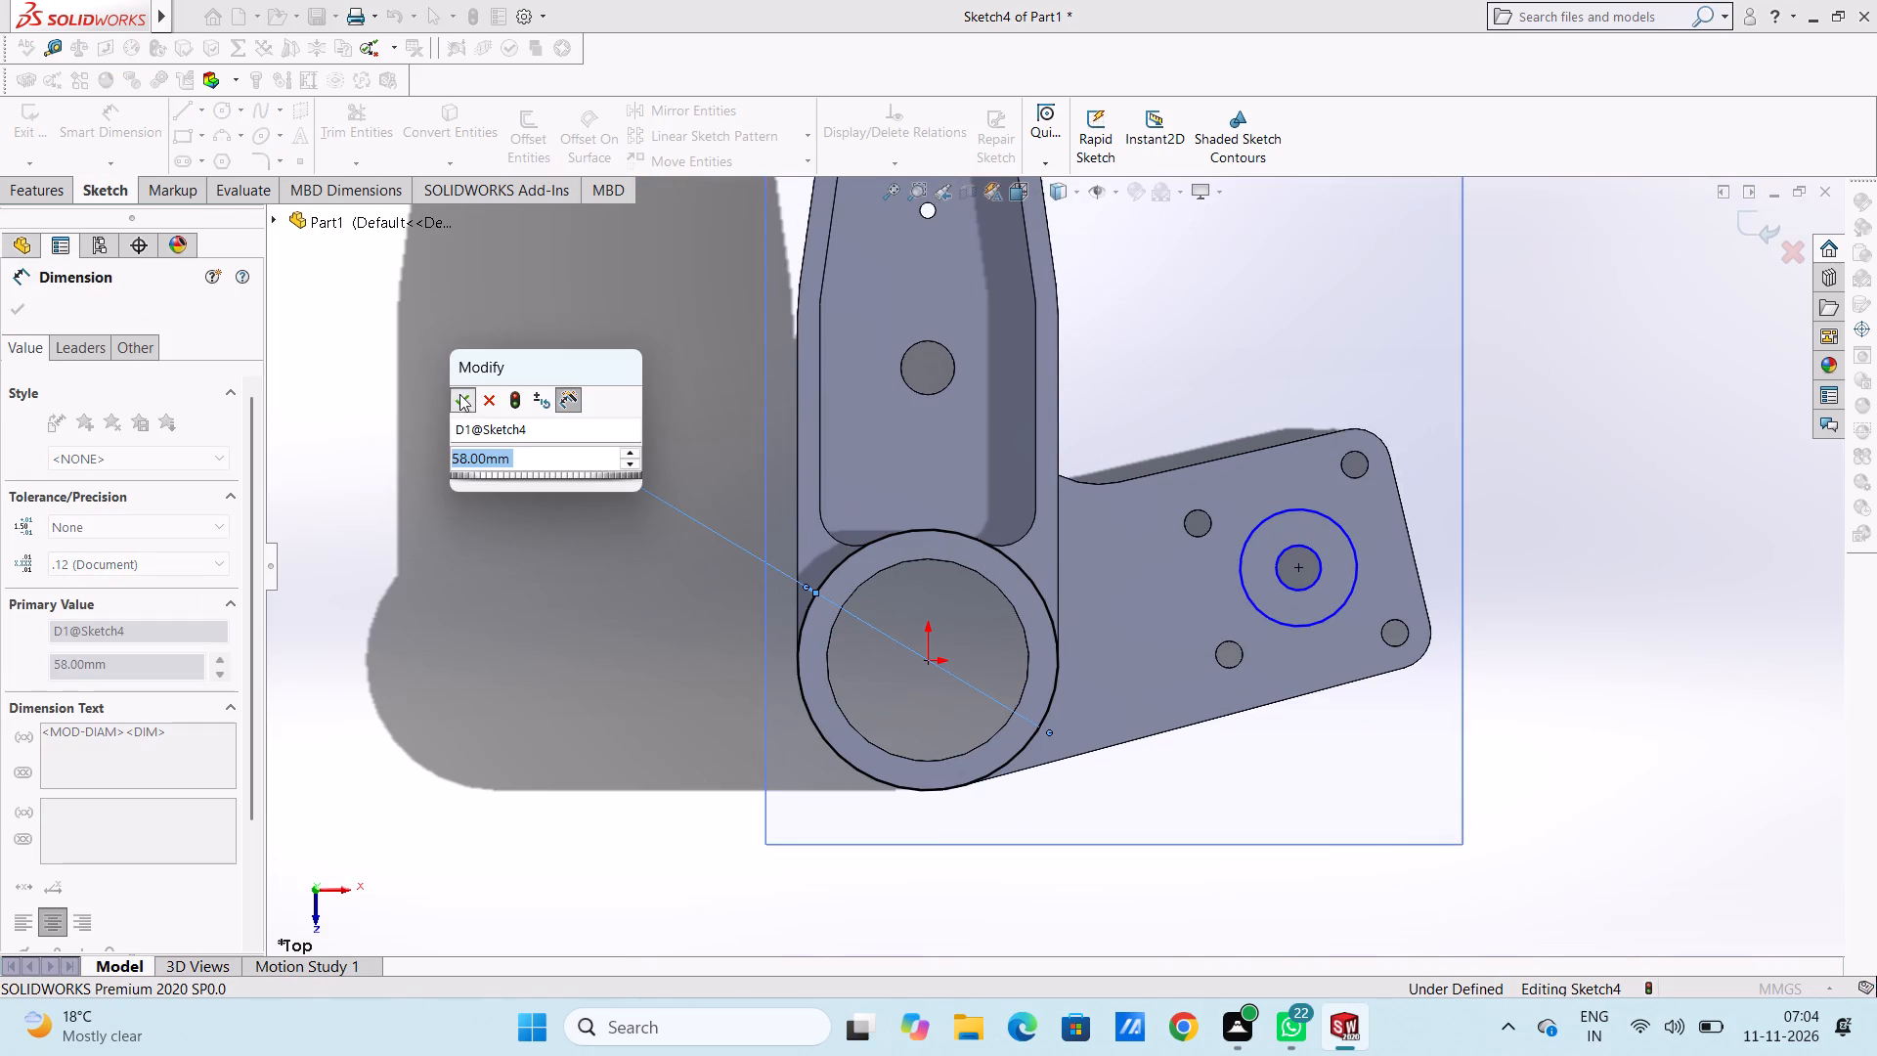
{"action": "scroll", "coordinate": [758, 394], "scroll_direction": "up", "scroll_amount": 4}
{"action": "scroll", "coordinate": [1198, 595], "scroll_direction": "down", "scroll_amount": 2}
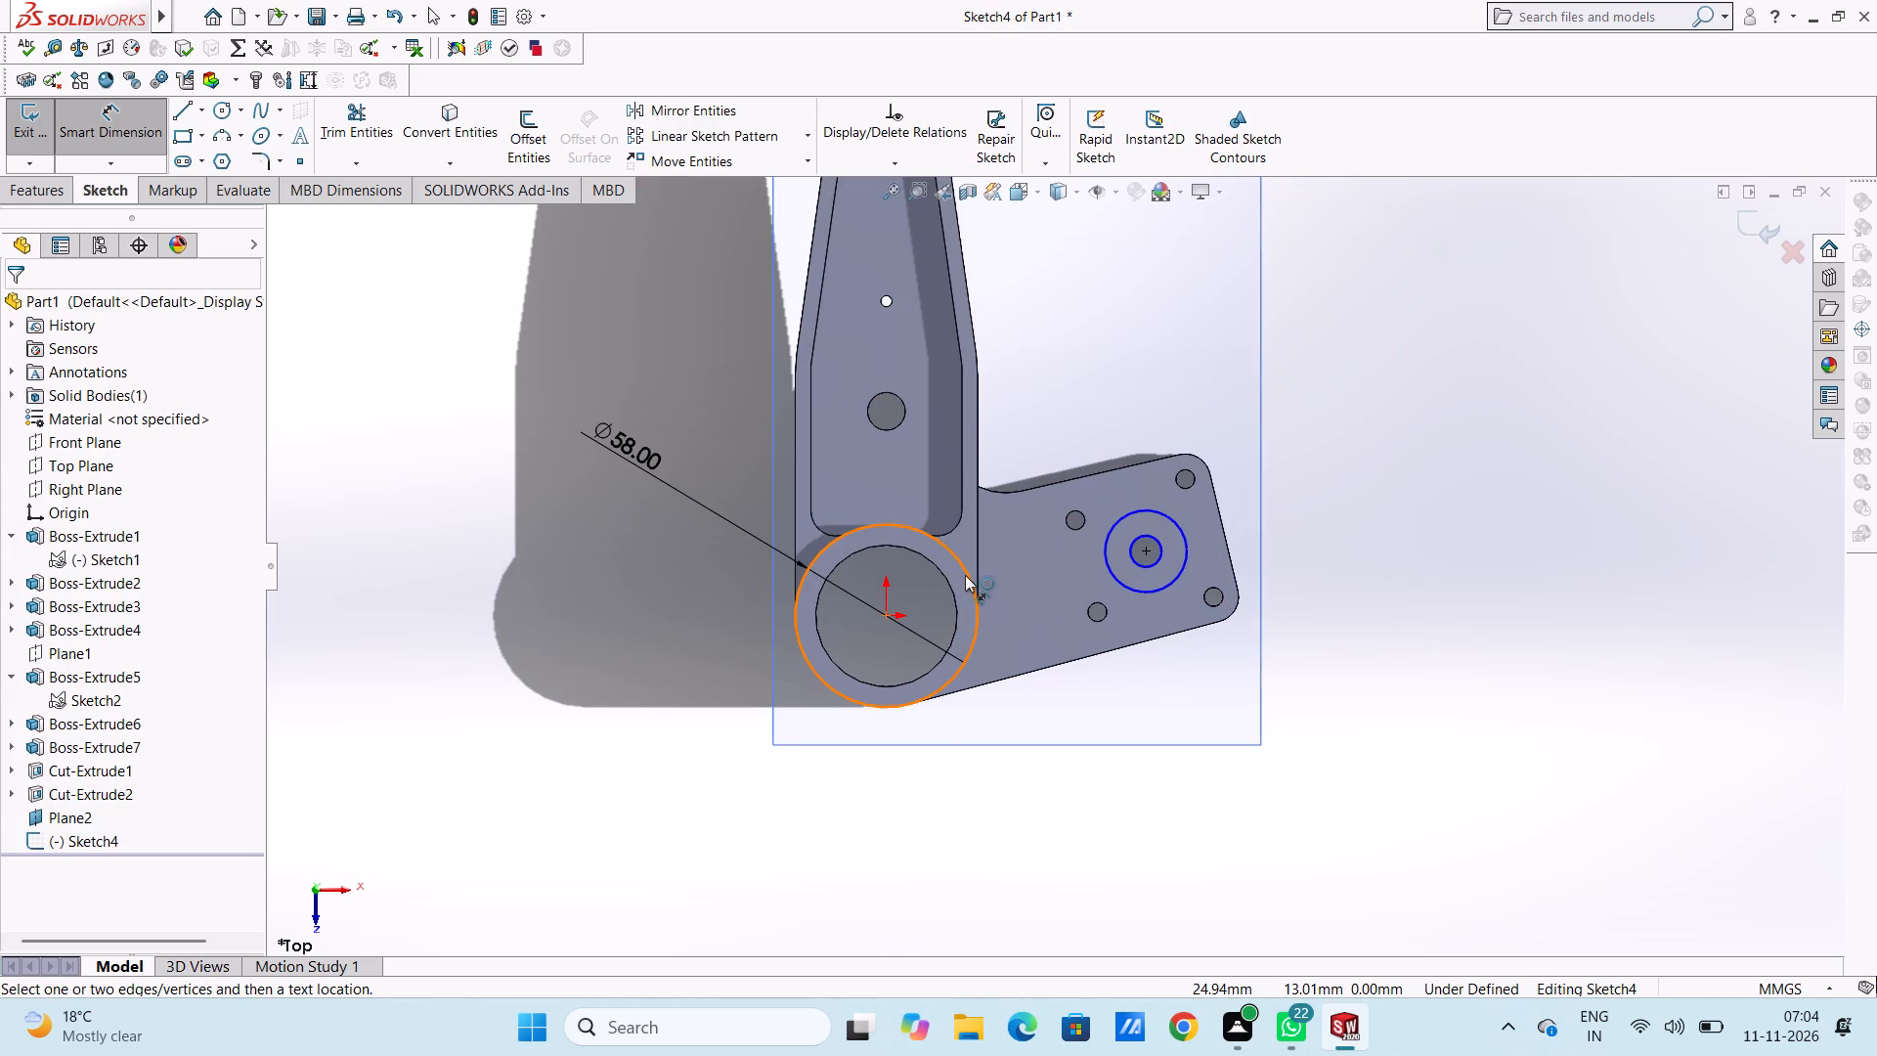
Add a diameter dimension to the larger circle around the angled arm's central hole, keeping its drawn size.
{"action": "left_click", "coordinate": [1146, 513]}
{"action": "left_click", "coordinate": [1460, 434]}
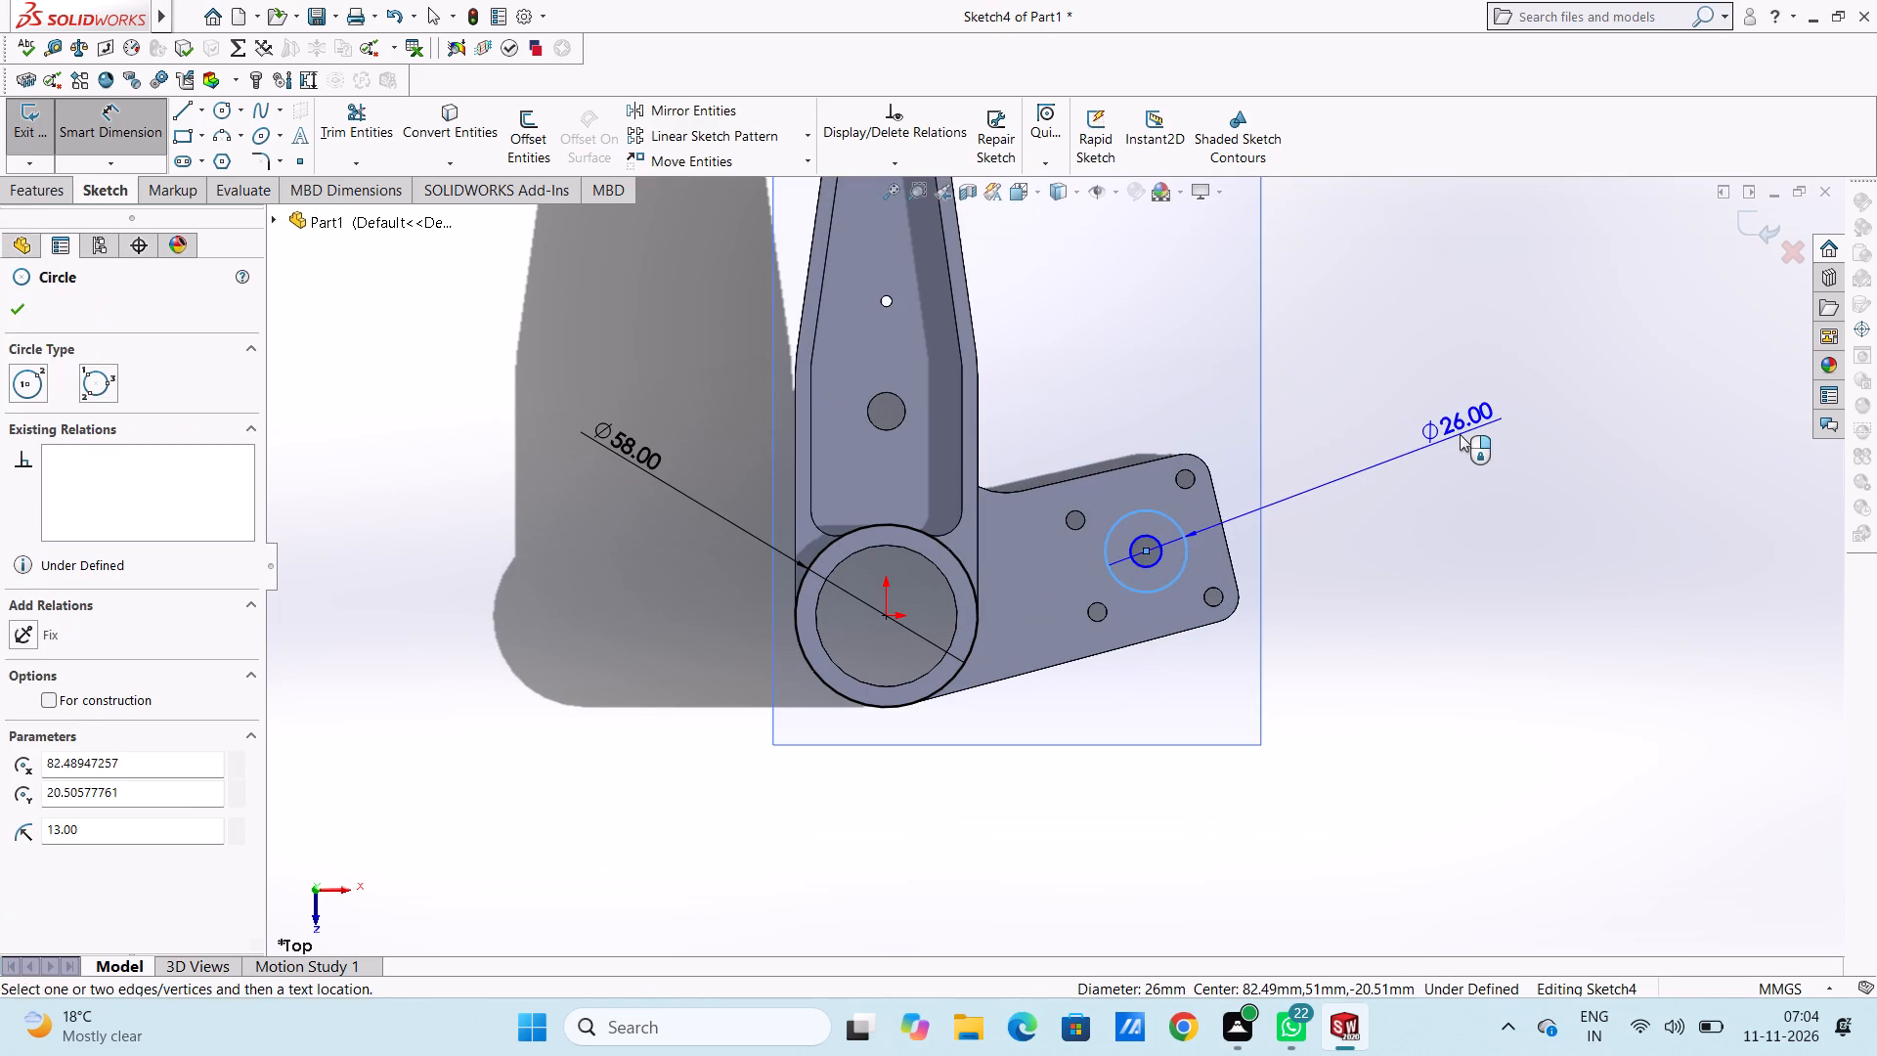
{"action": "left_click", "coordinate": [1381, 403]}
{"action": "left_click", "coordinate": [1377, 396]}
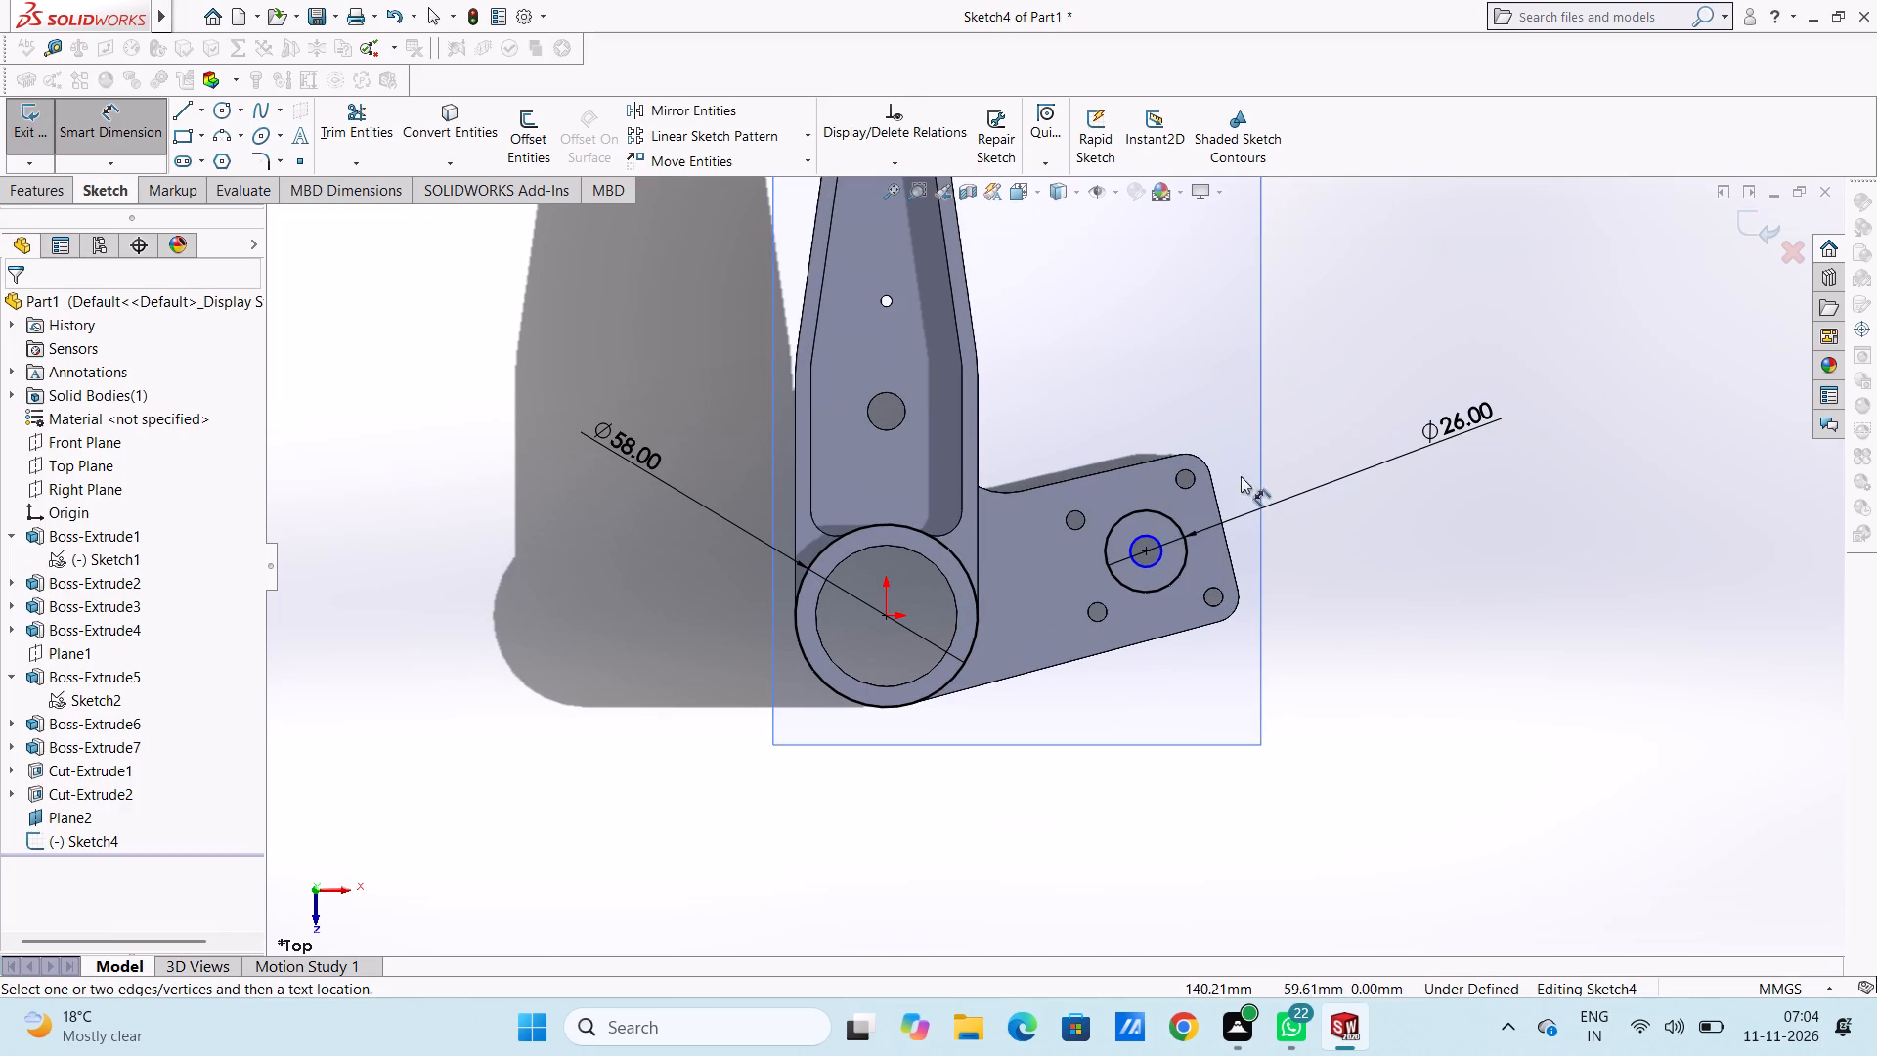
Add a diameter dimension to the small inner circle on the angled arm's central hole, keeping its drawn size.
{"action": "left_click", "coordinate": [1155, 539]}
{"action": "left_click", "coordinate": [1378, 363]}
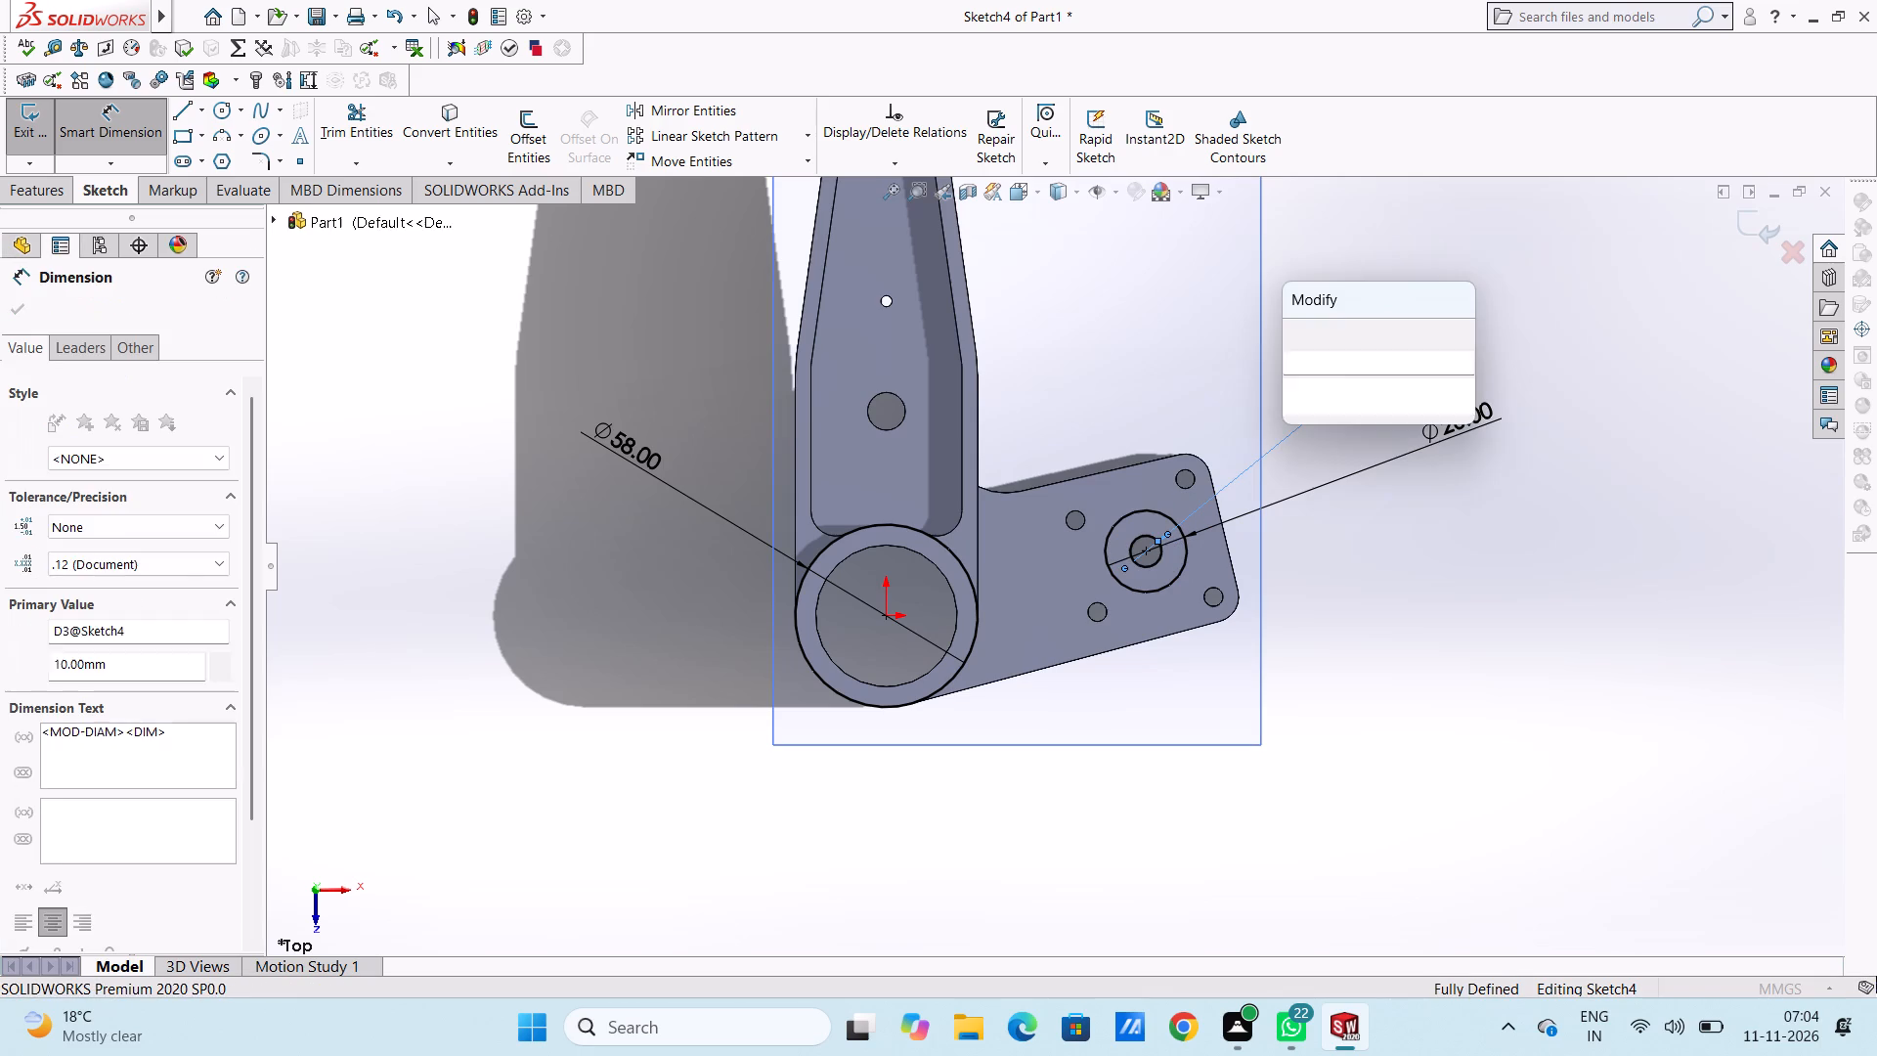
{"action": "left_click", "coordinate": [1298, 333]}
{"action": "left_click", "coordinate": [1316, 308]}
{"action": "scroll", "coordinate": [1318, 309], "scroll_direction": "up", "scroll_amount": 2}
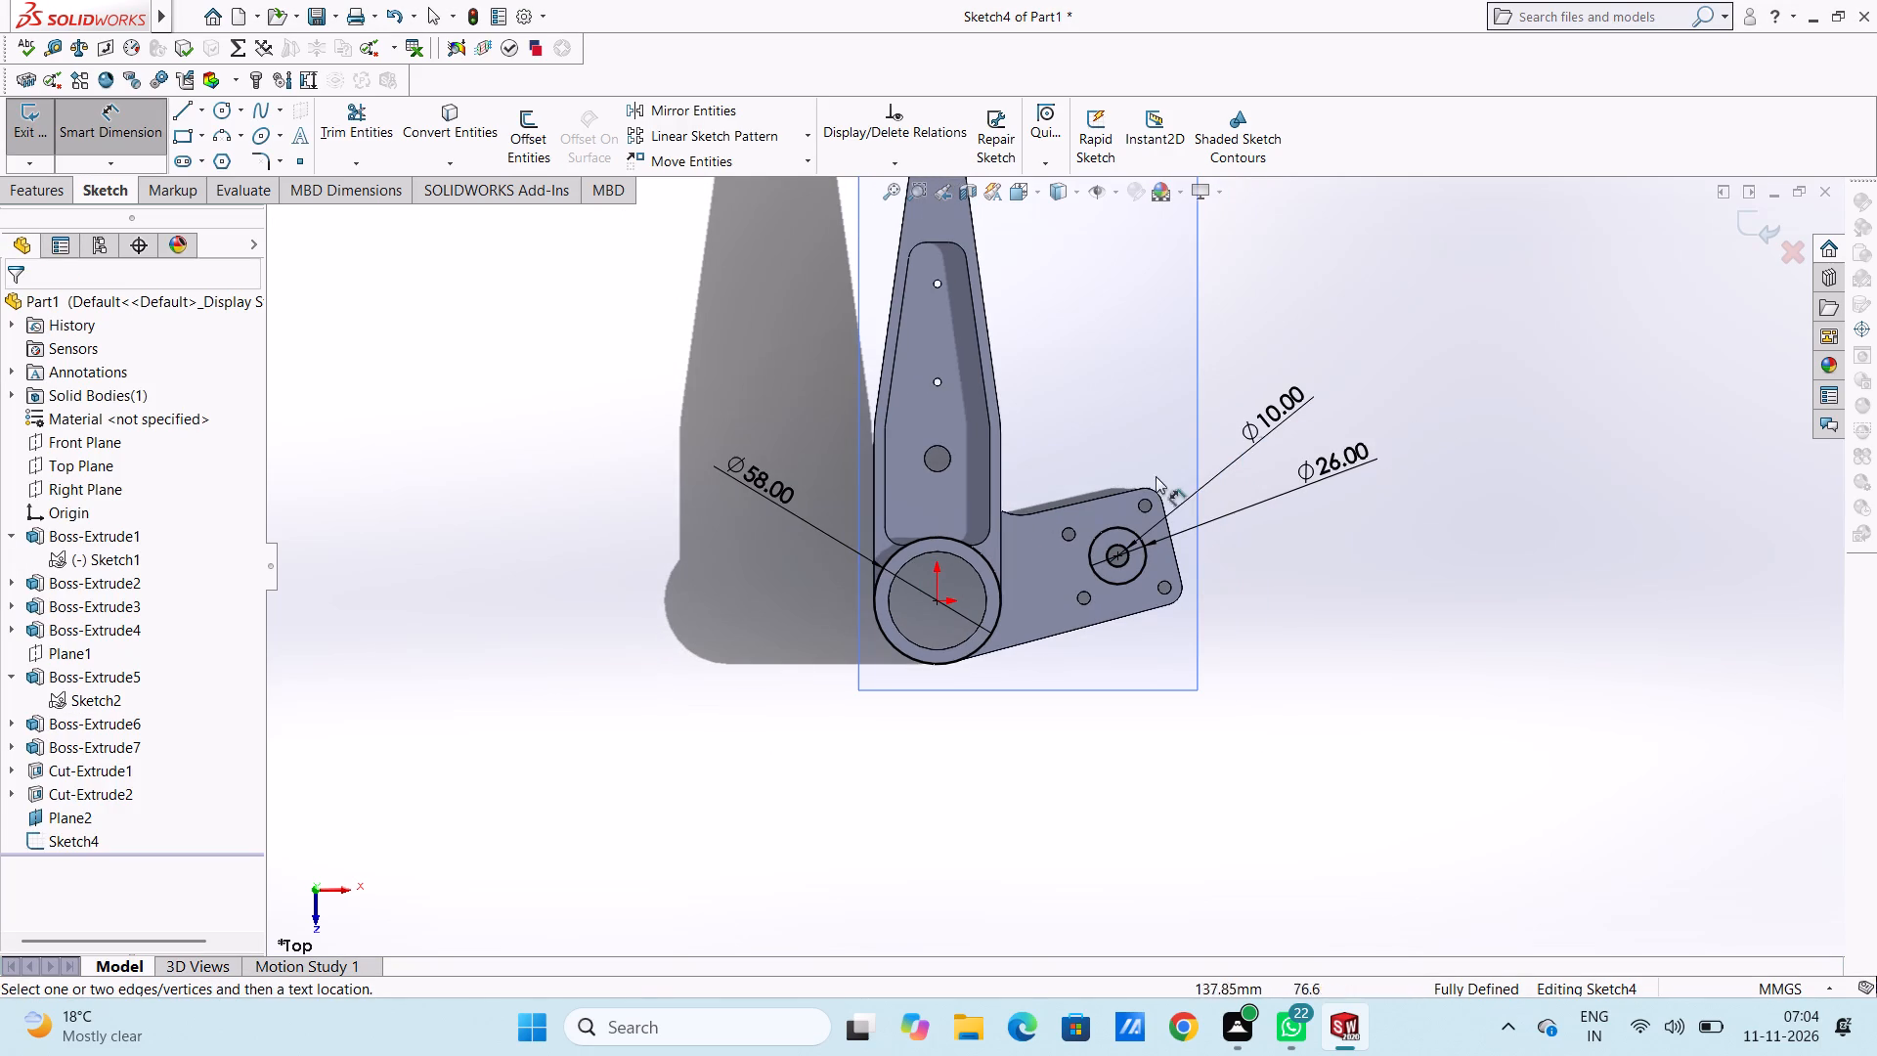
{"action": "left_click", "coordinate": [116, 131]}
Draw the upper tangent line, about 83.5 mm long, from the round boss circle to the arm's larger circle.
{"action": "left_click", "coordinate": [177, 106]}
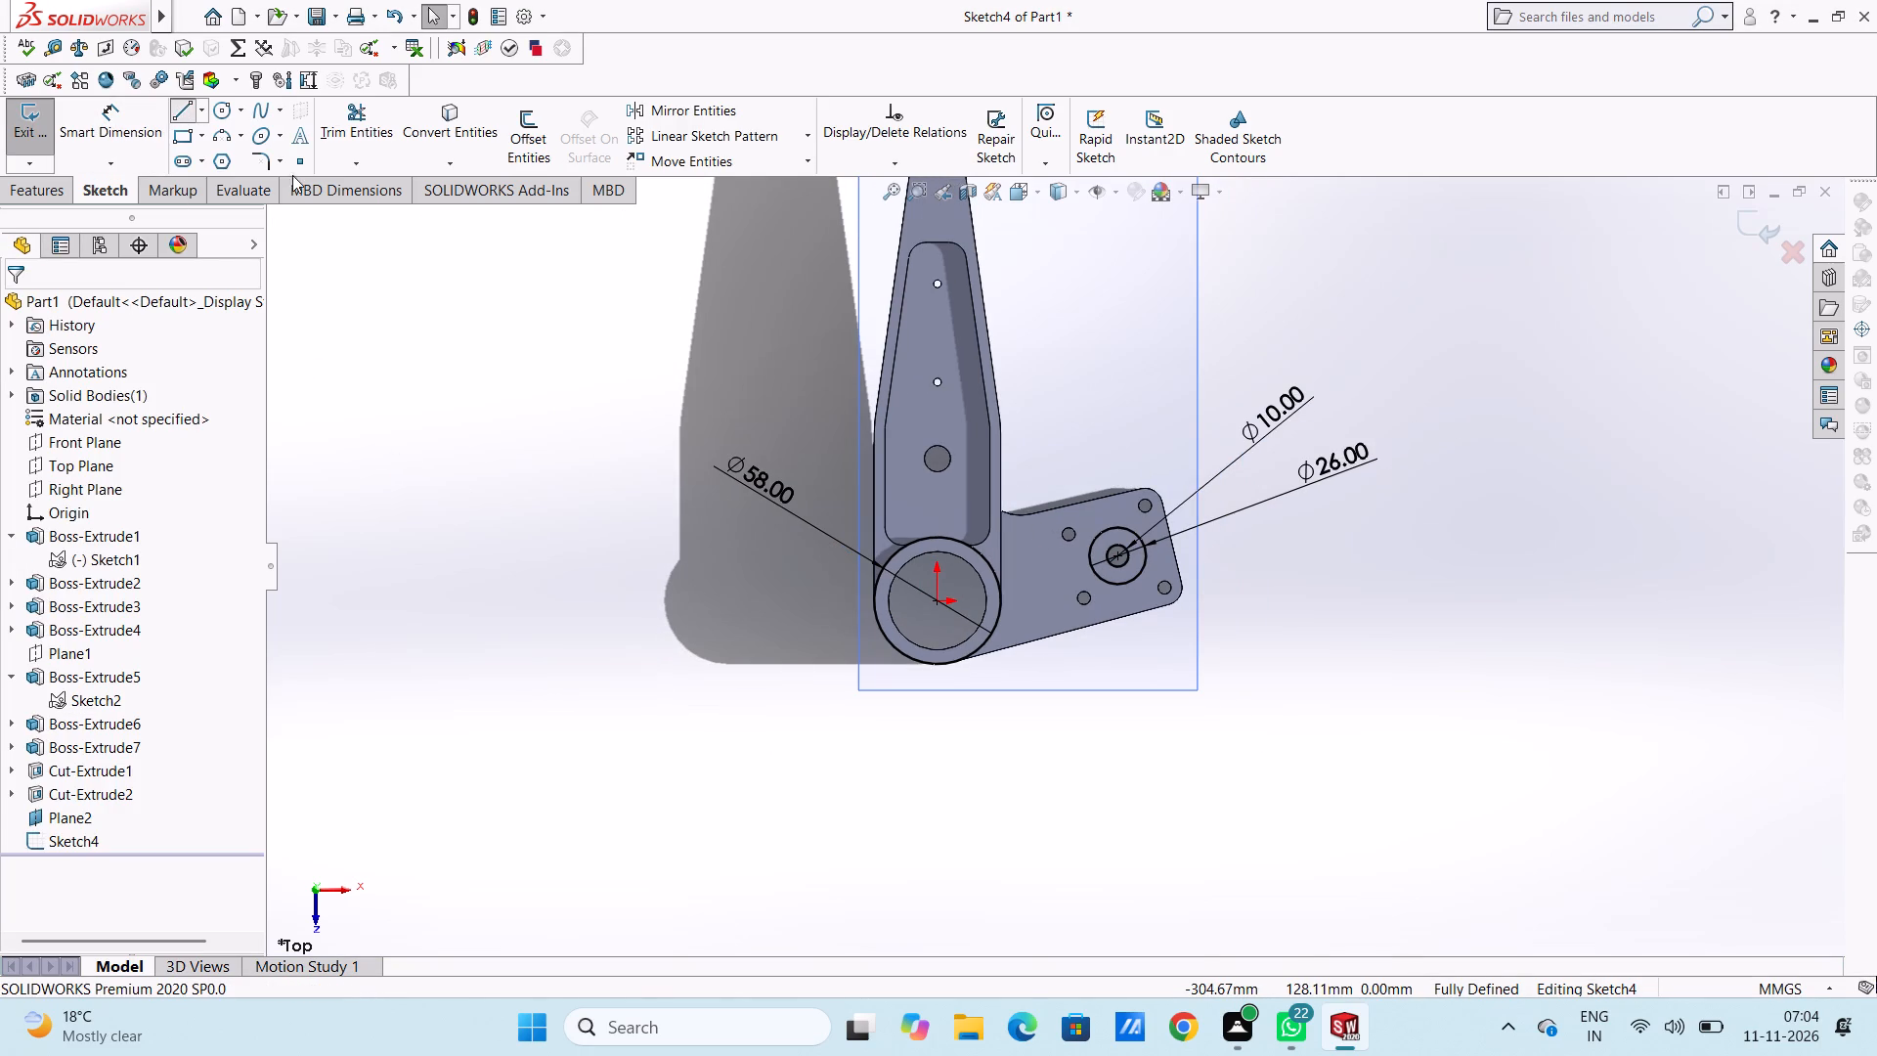
{"action": "scroll", "coordinate": [1103, 546], "scroll_direction": "down", "scroll_amount": 5}
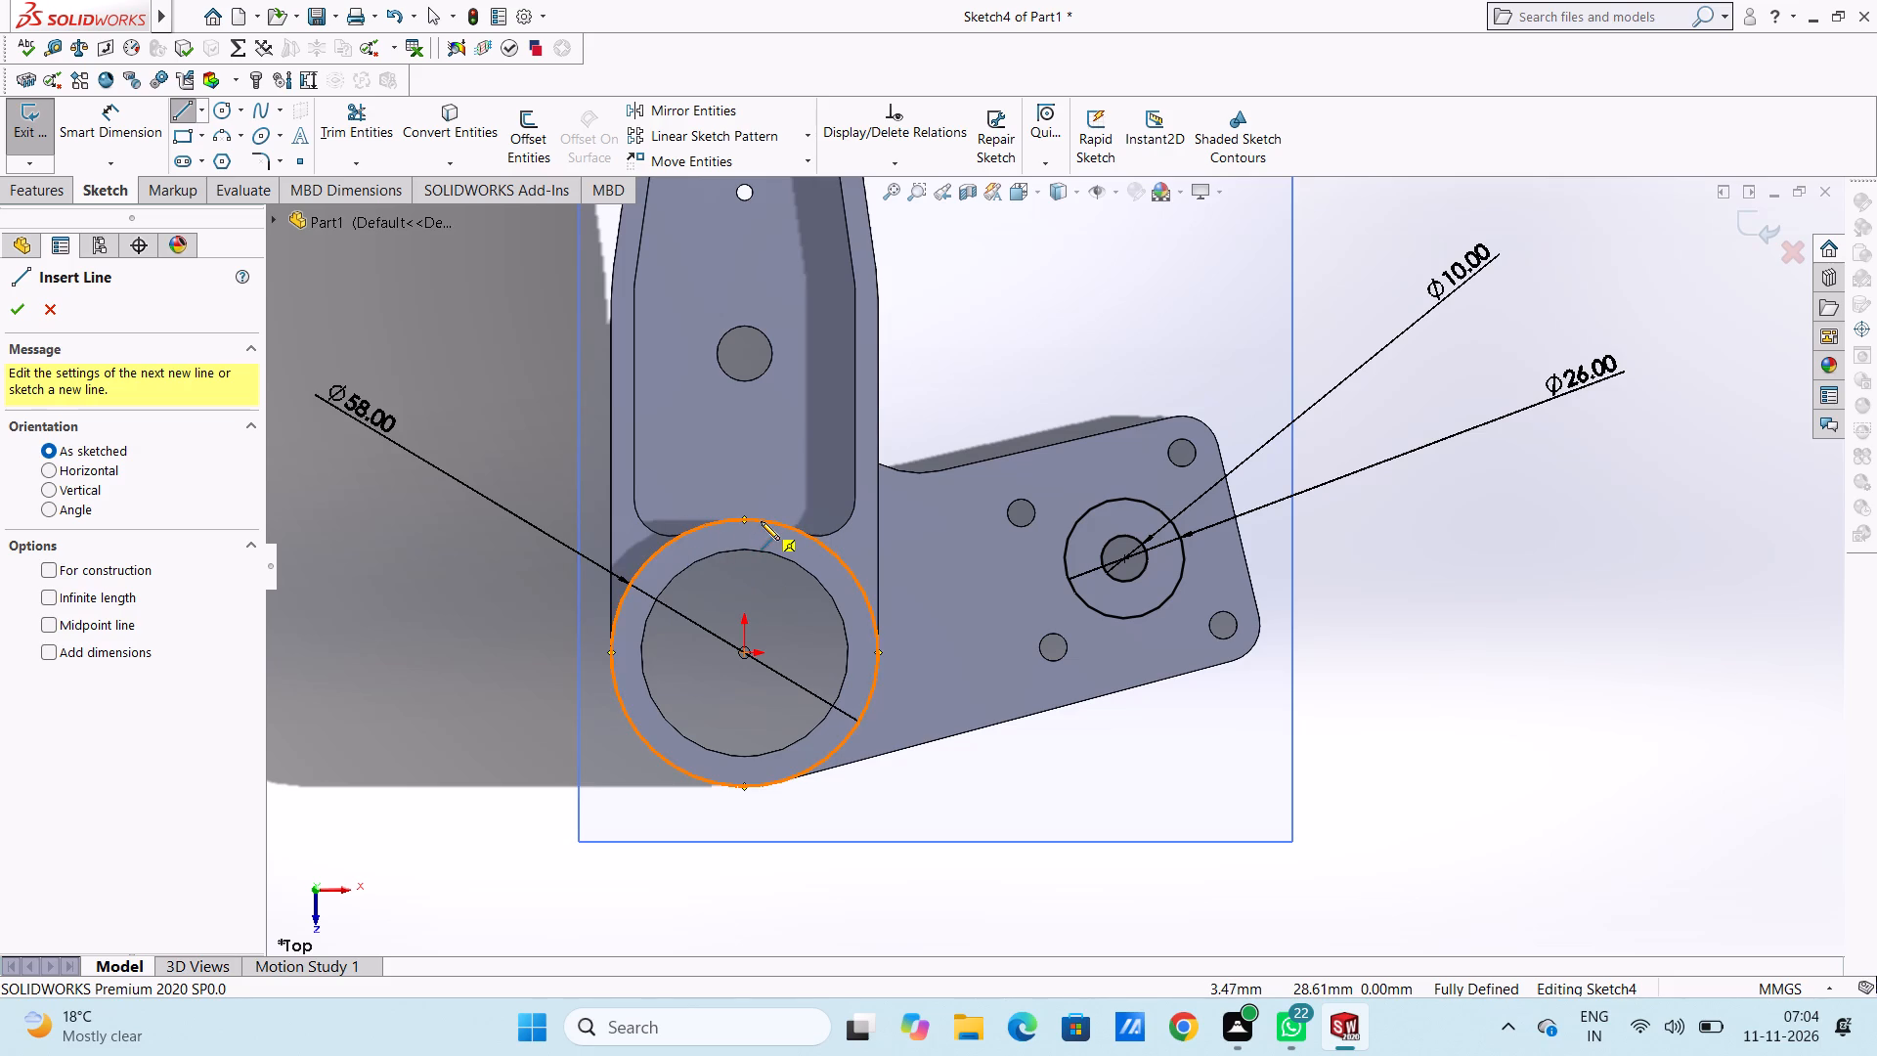
{"action": "left_click", "coordinate": [756, 519]}
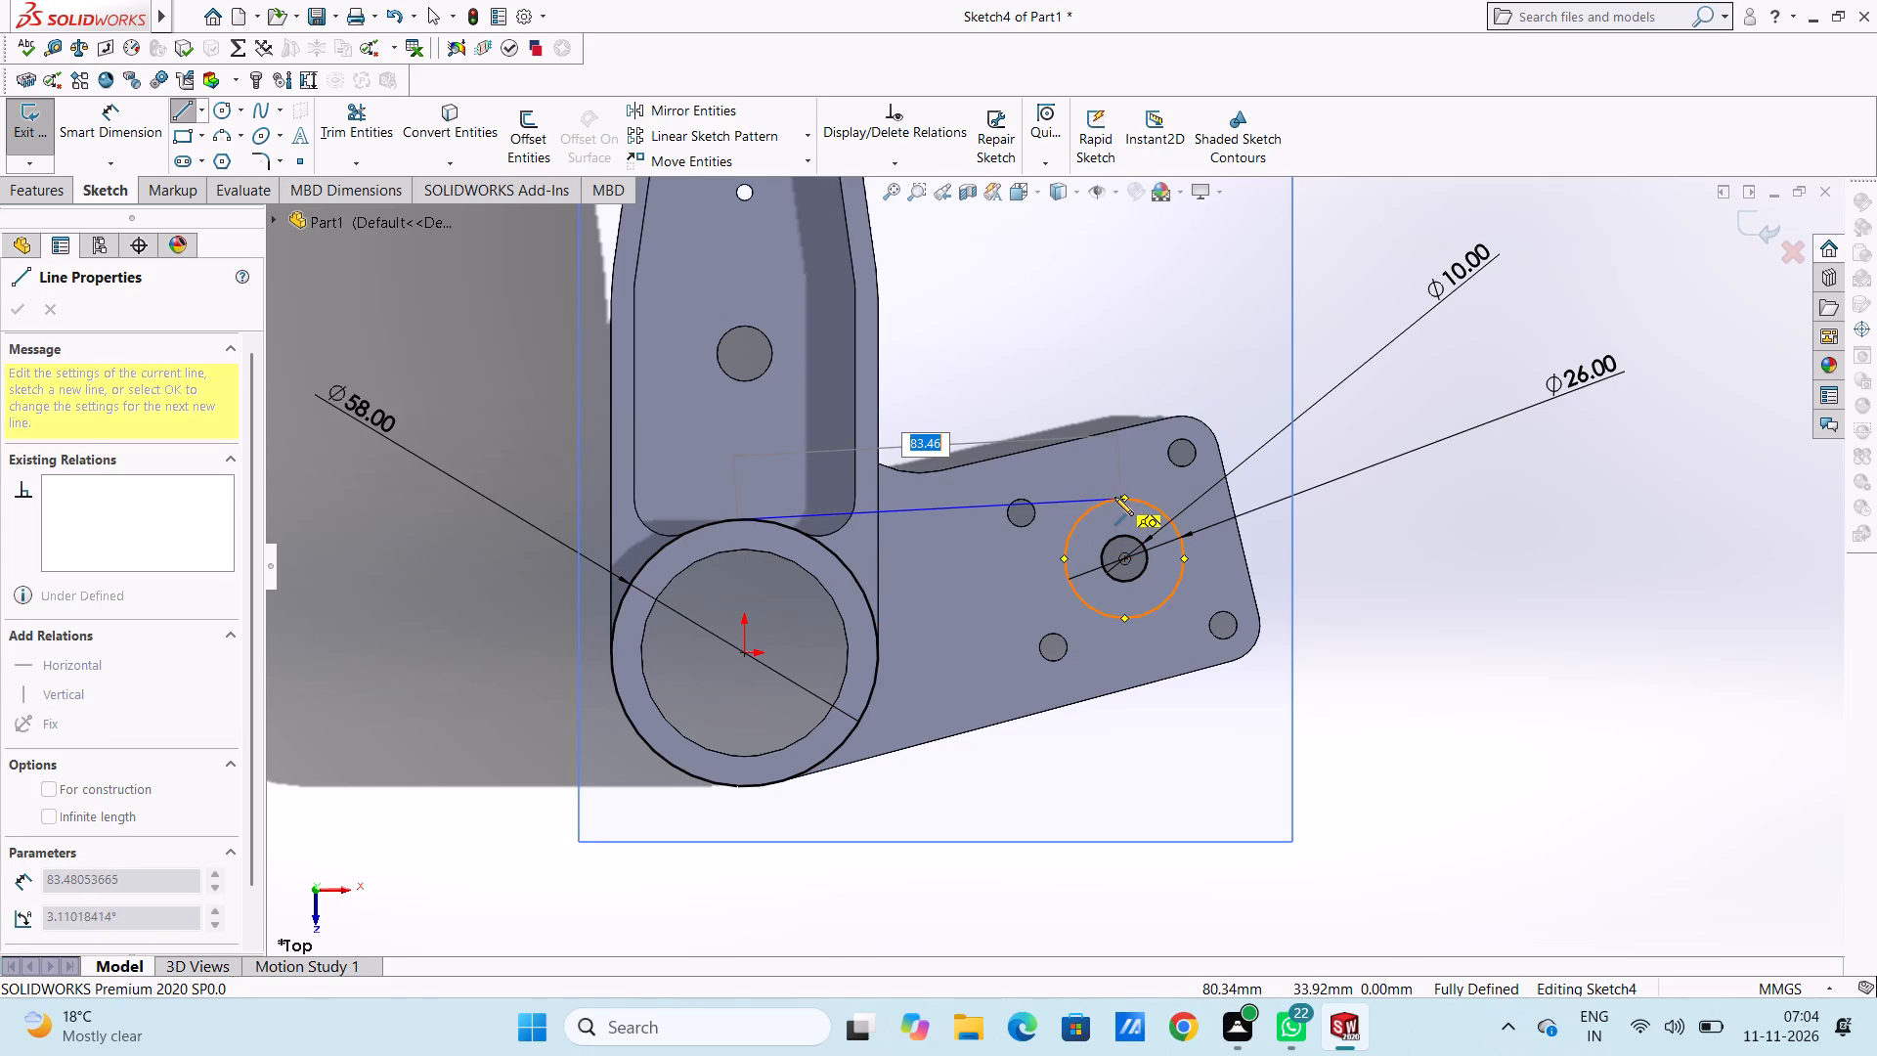
{"action": "left_click", "coordinate": [1111, 503]}
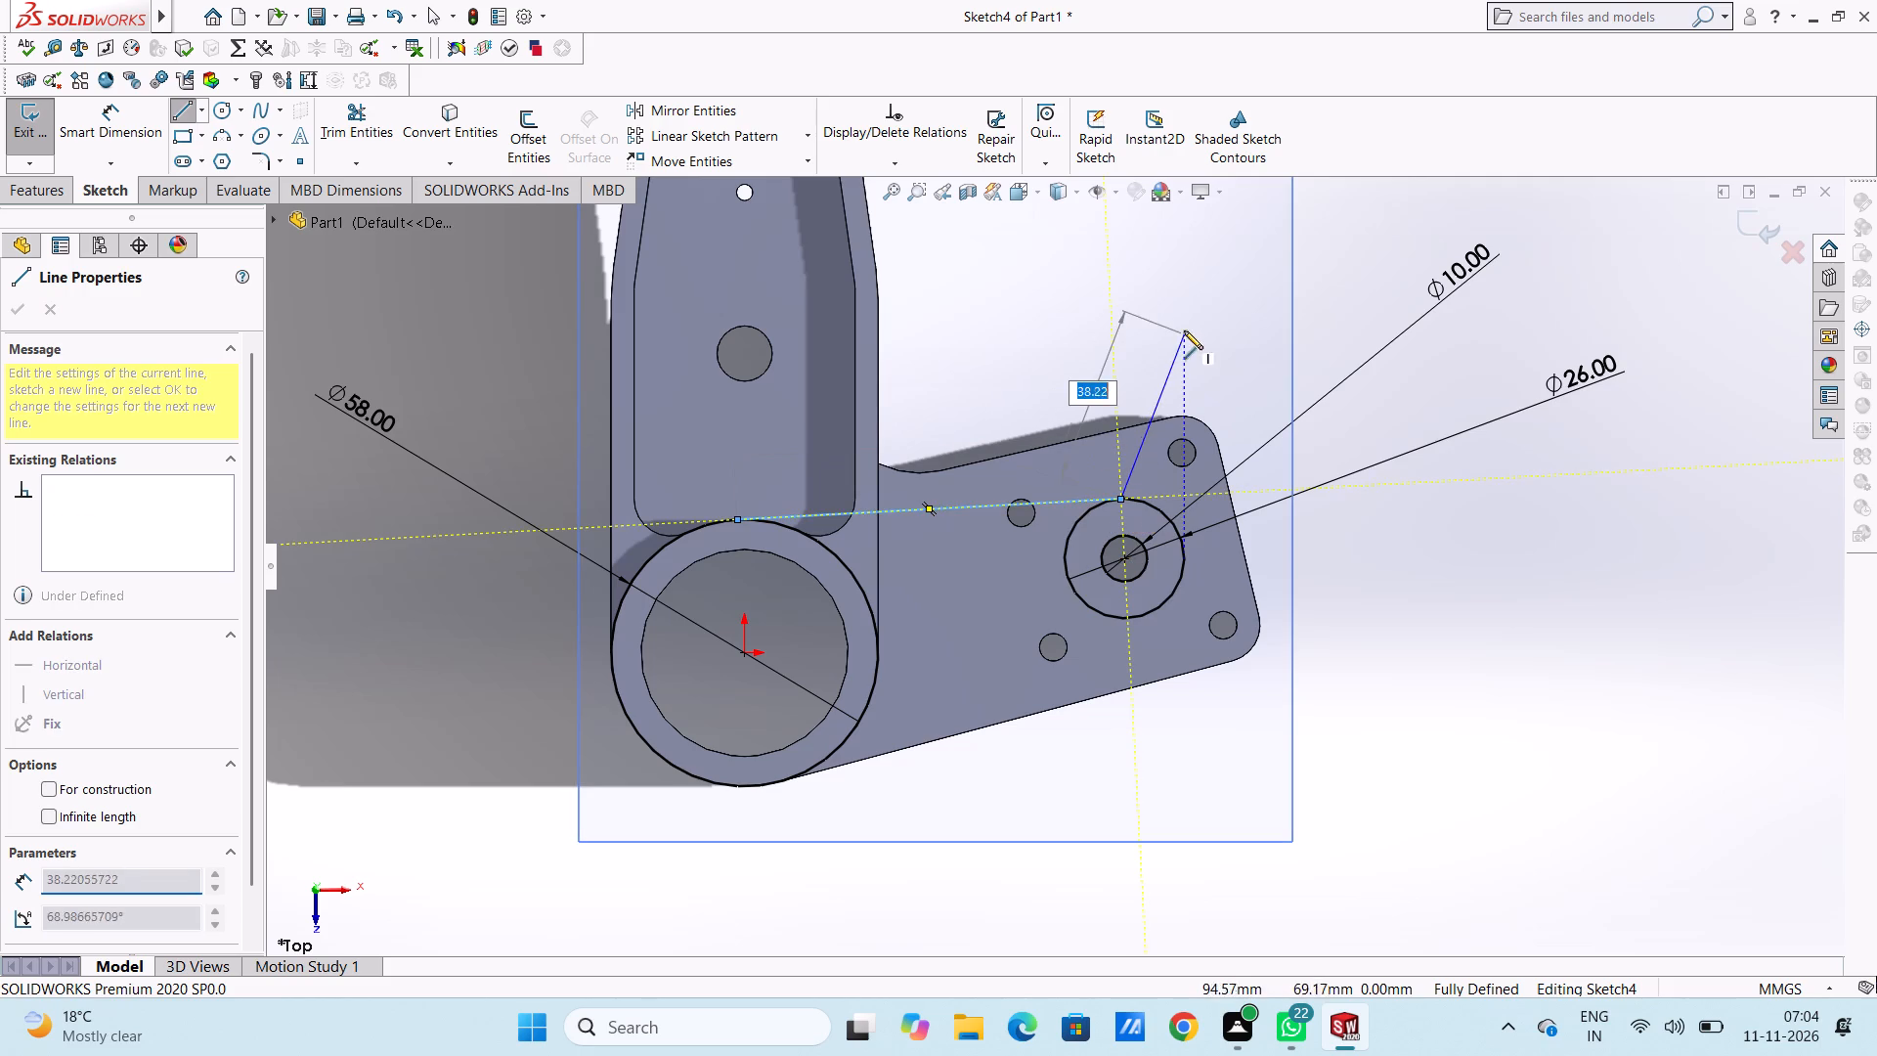
{"action": "right_click", "coordinate": [1197, 294]}
{"action": "left_click", "coordinate": [1227, 308]}
{"action": "left_click", "coordinate": [1222, 315]}
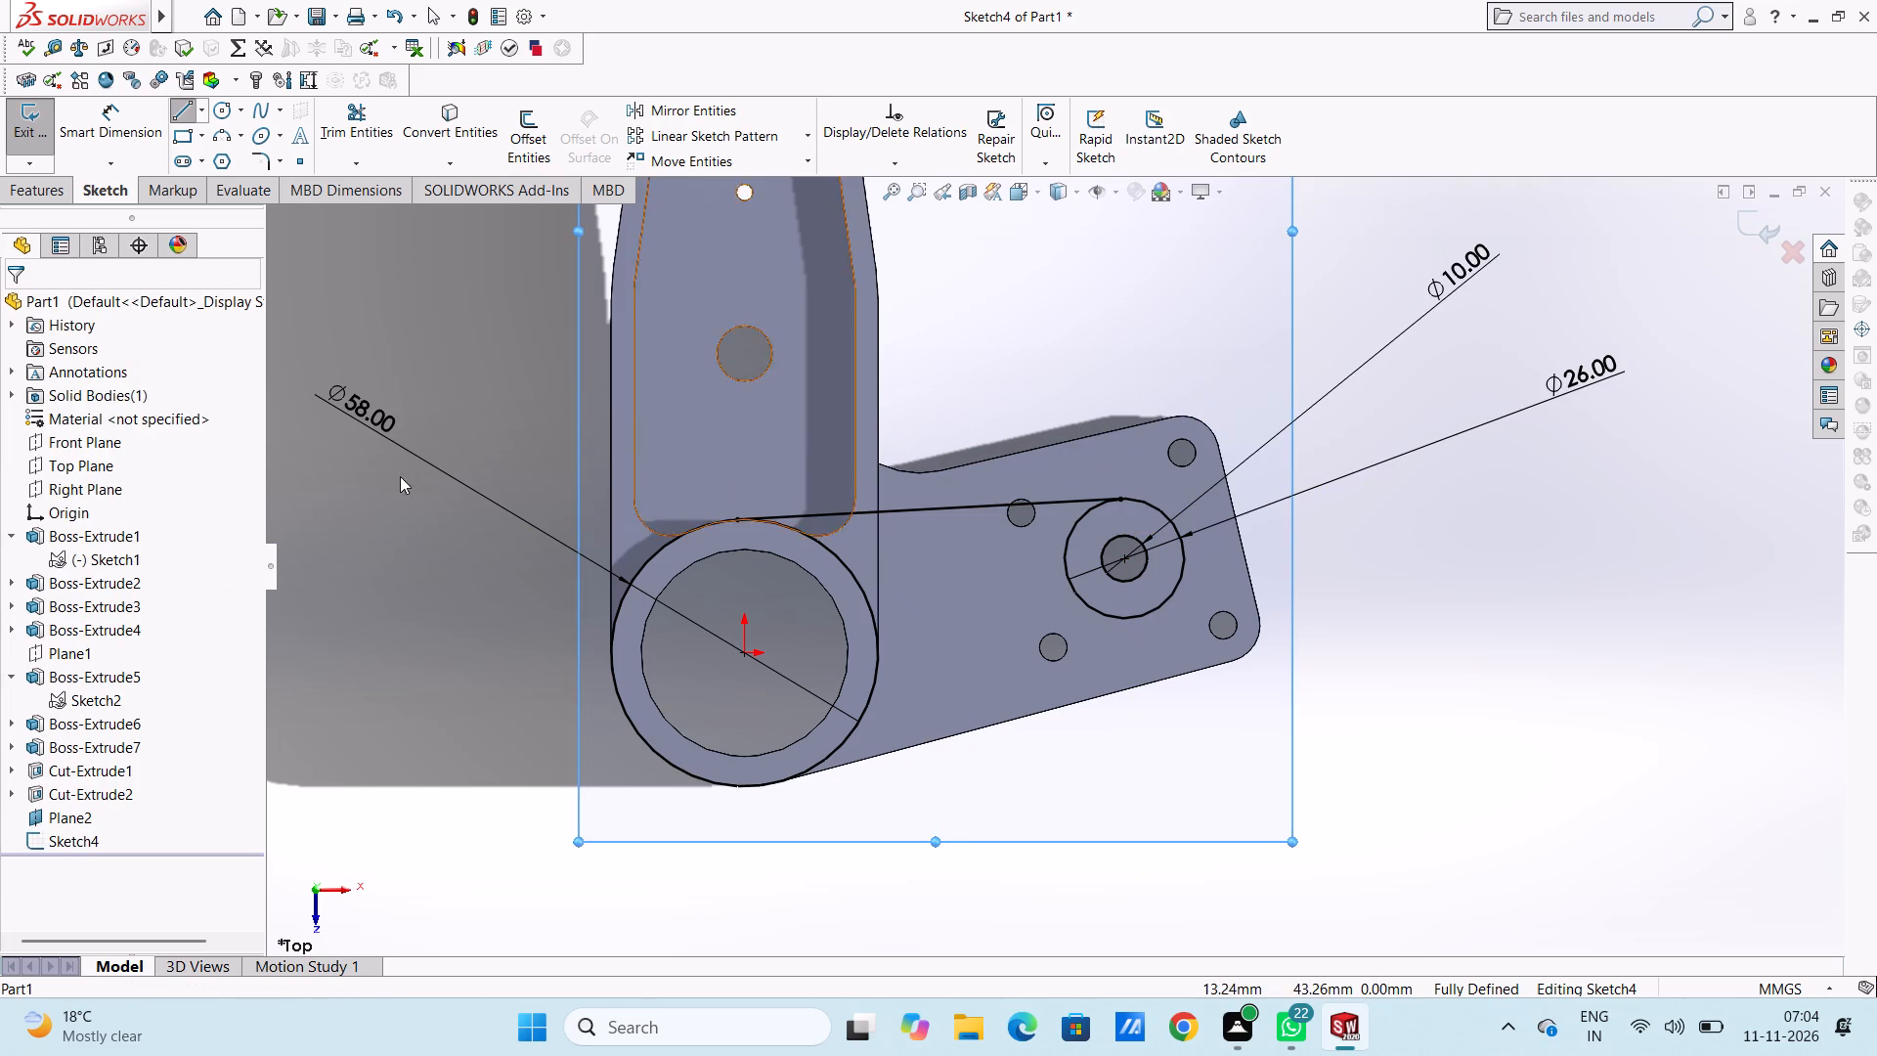
Draw the lower tangent line, about 83.5 mm long, from the round boss circle to the arm's larger circle.
{"action": "left_click", "coordinate": [186, 106]}
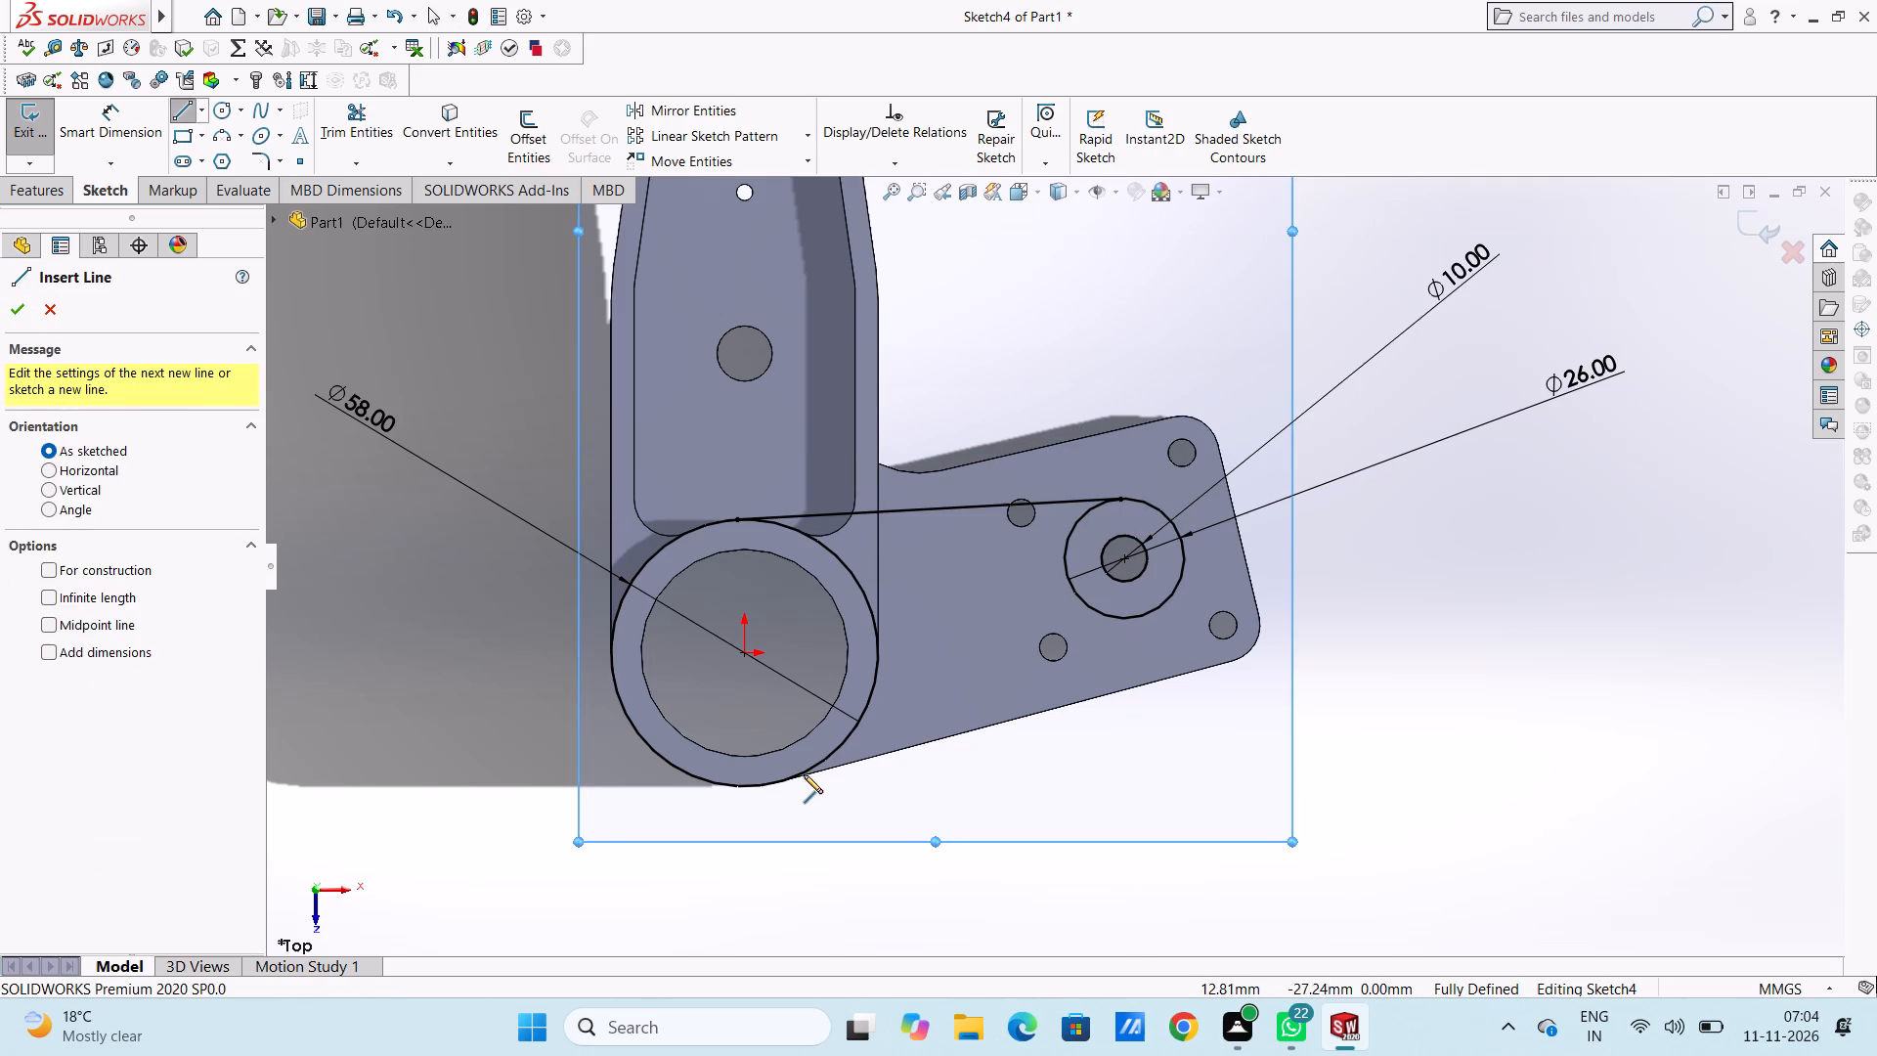
{"action": "left_click", "coordinate": [751, 789]}
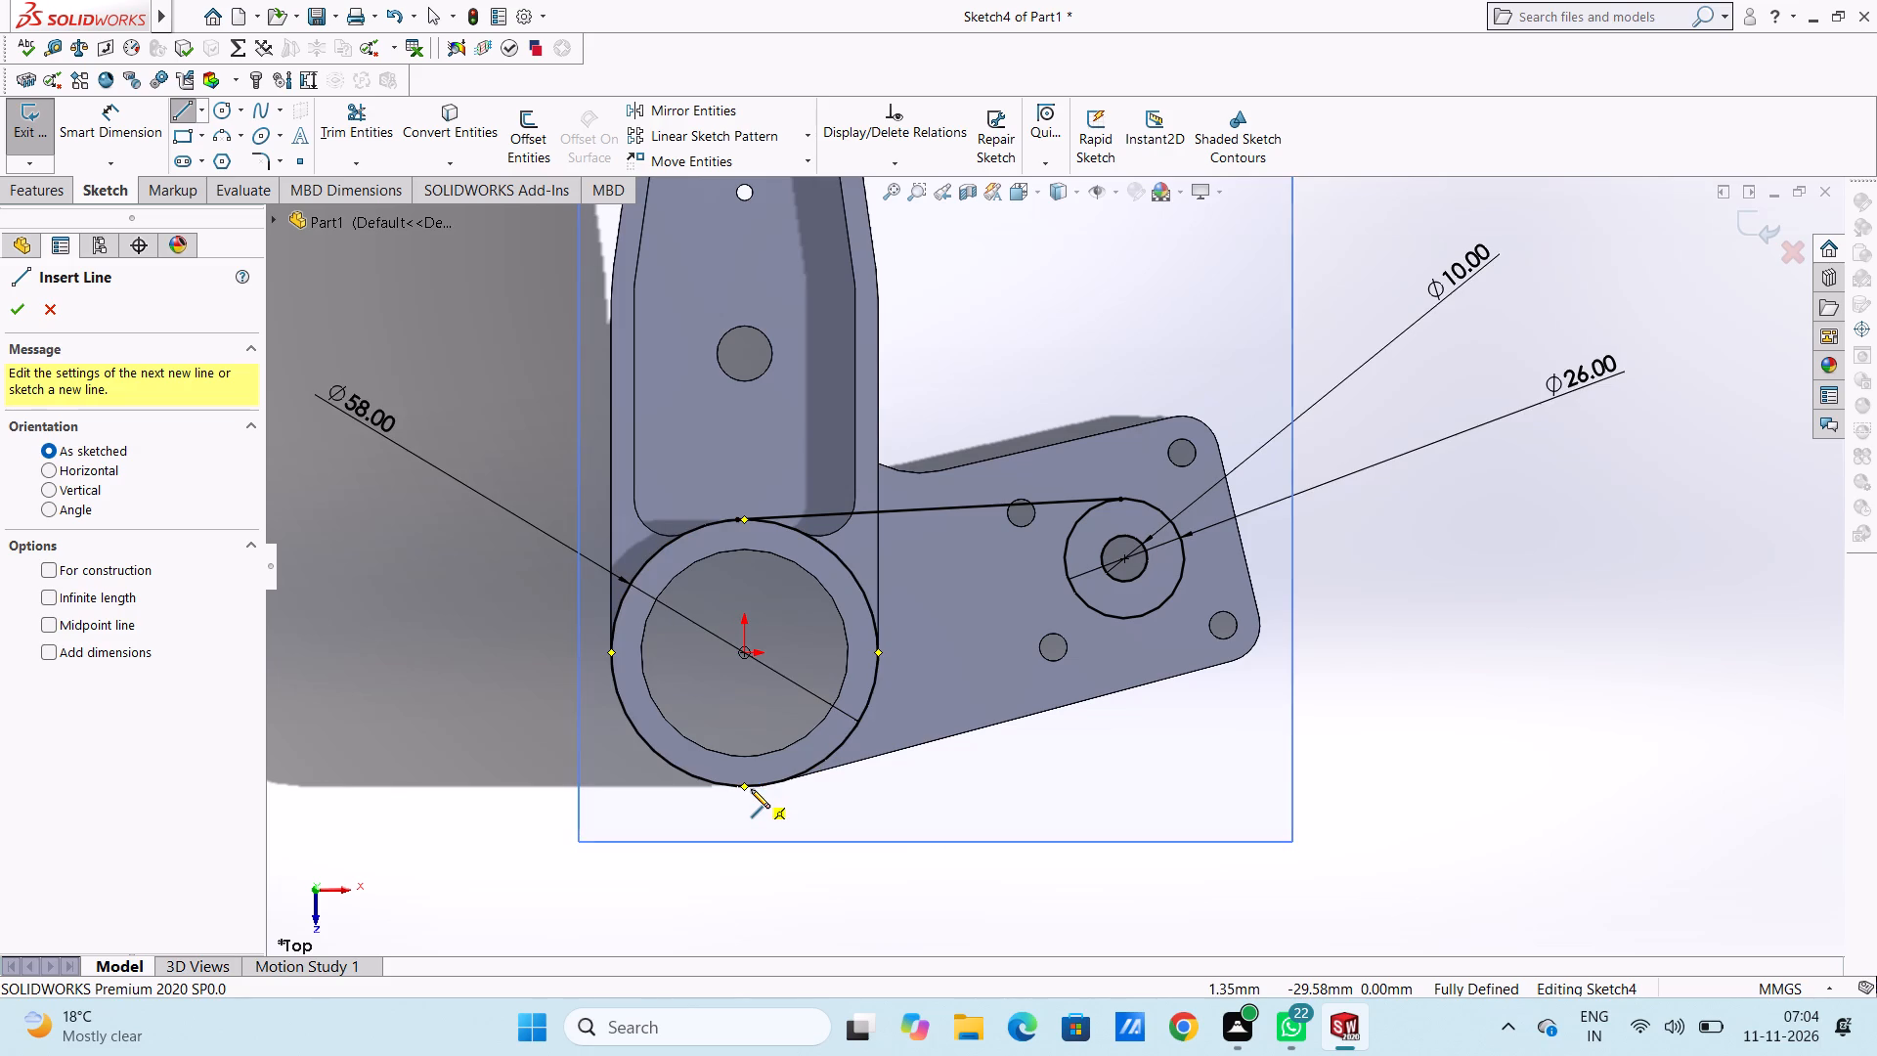
{"action": "left_click", "coordinate": [1146, 617]}
{"action": "right_click", "coordinate": [1415, 541]}
{"action": "double_click", "coordinate": [1424, 552]}
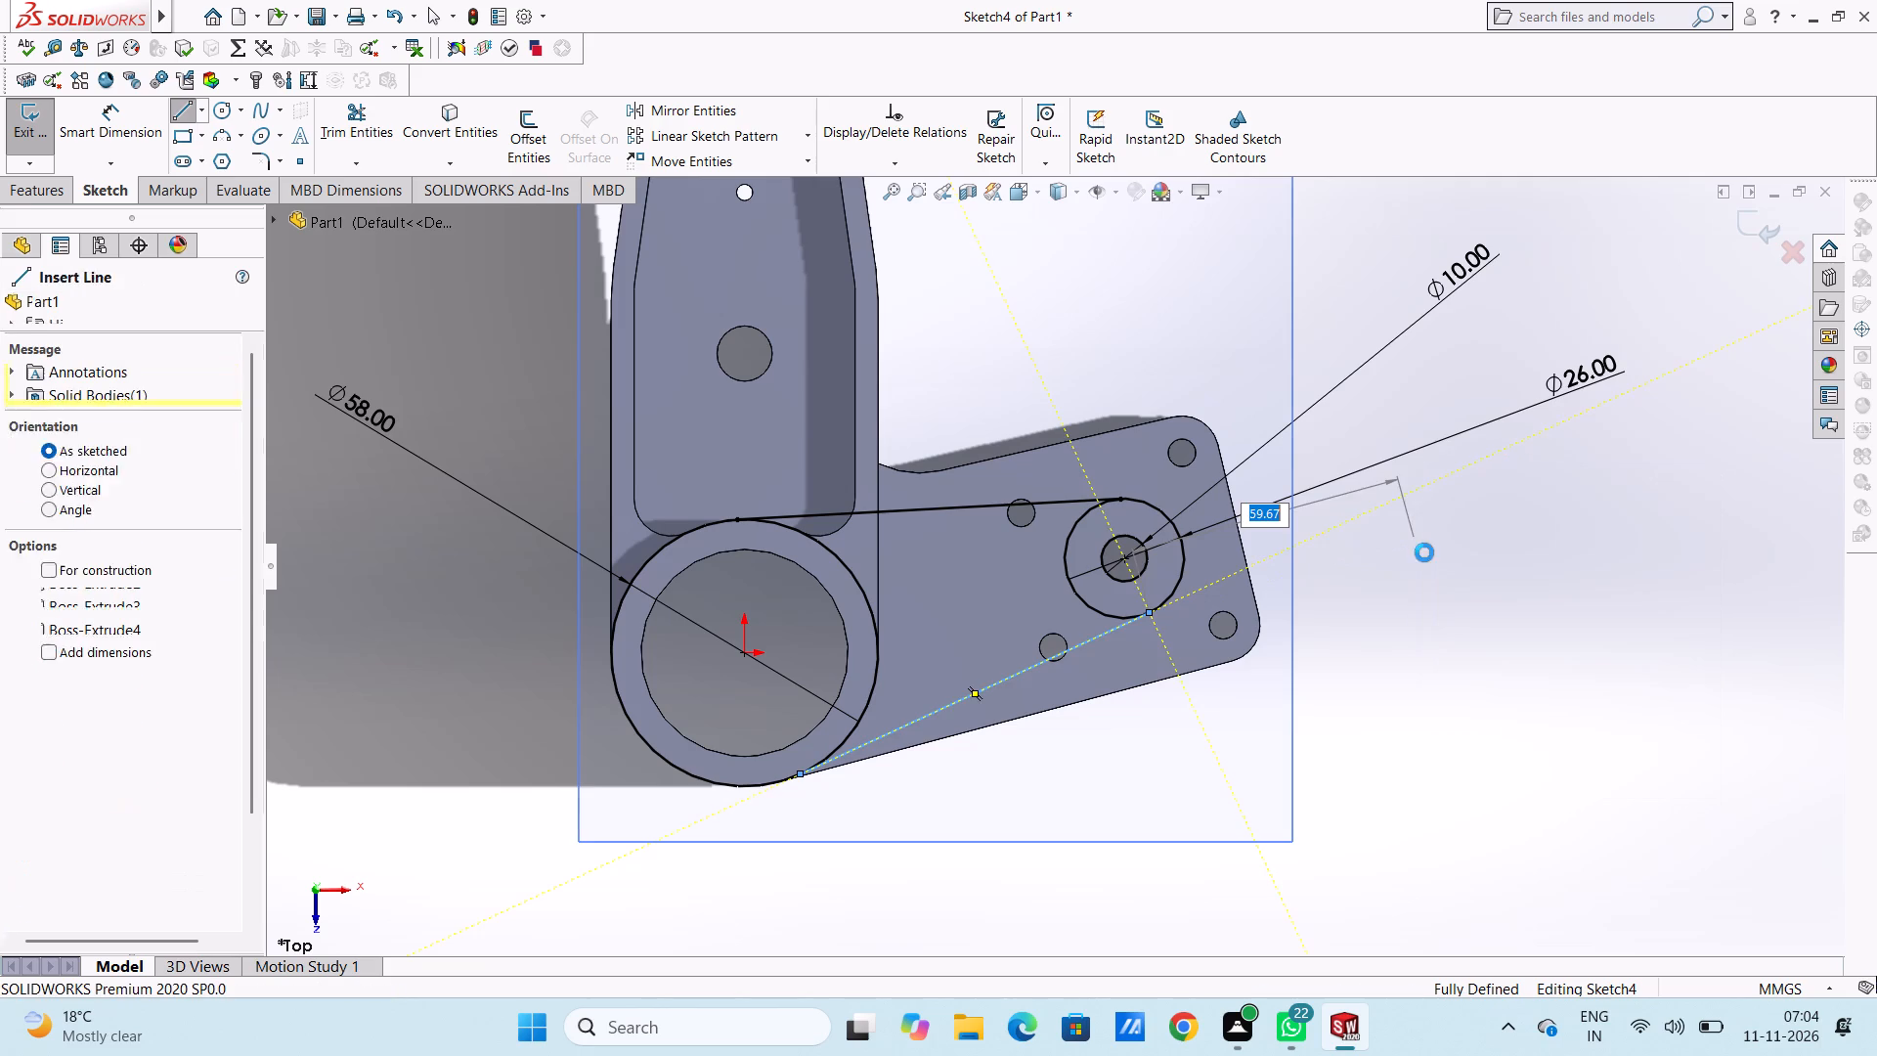
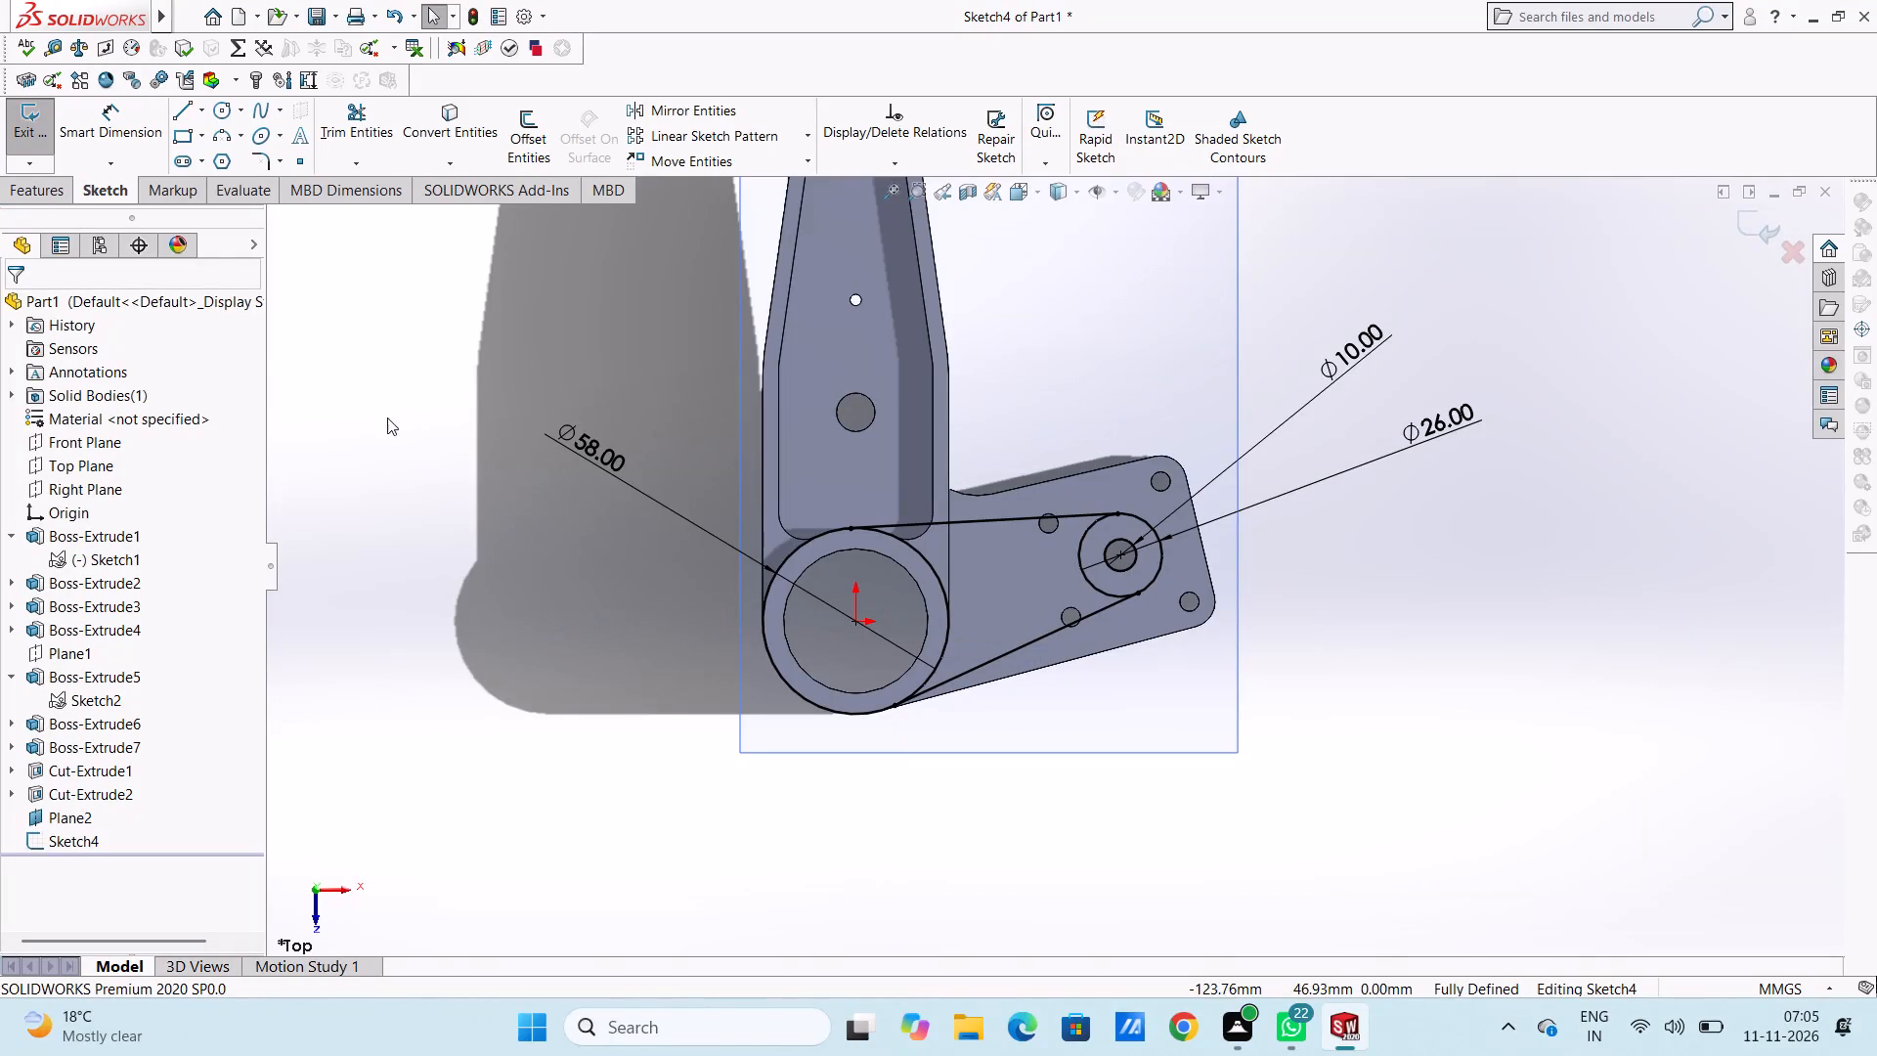
Draw a centre-to-centre line, about 85 mm long, from the origin in the round boss to the centre of the arm's hole.
{"action": "left_click", "coordinate": [179, 112]}
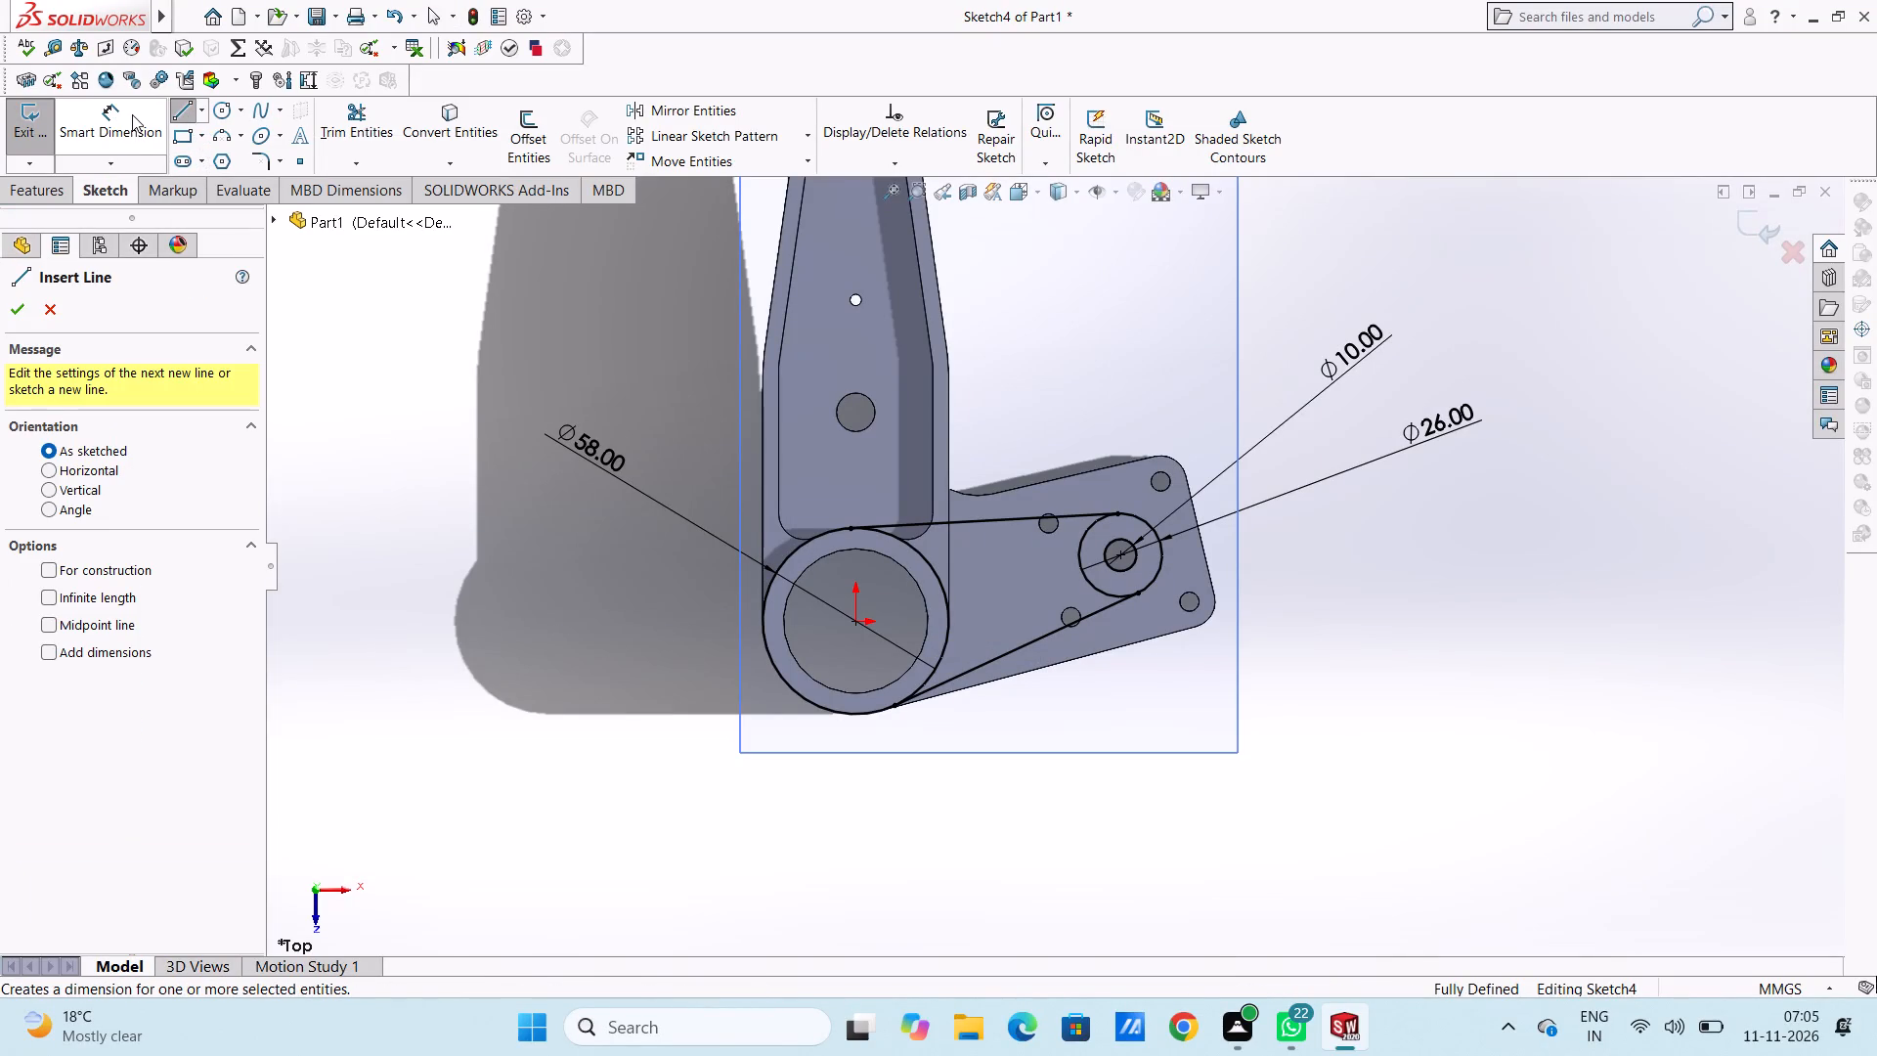
{"action": "left_click", "coordinate": [132, 113]}
{"action": "left_click", "coordinate": [175, 108]}
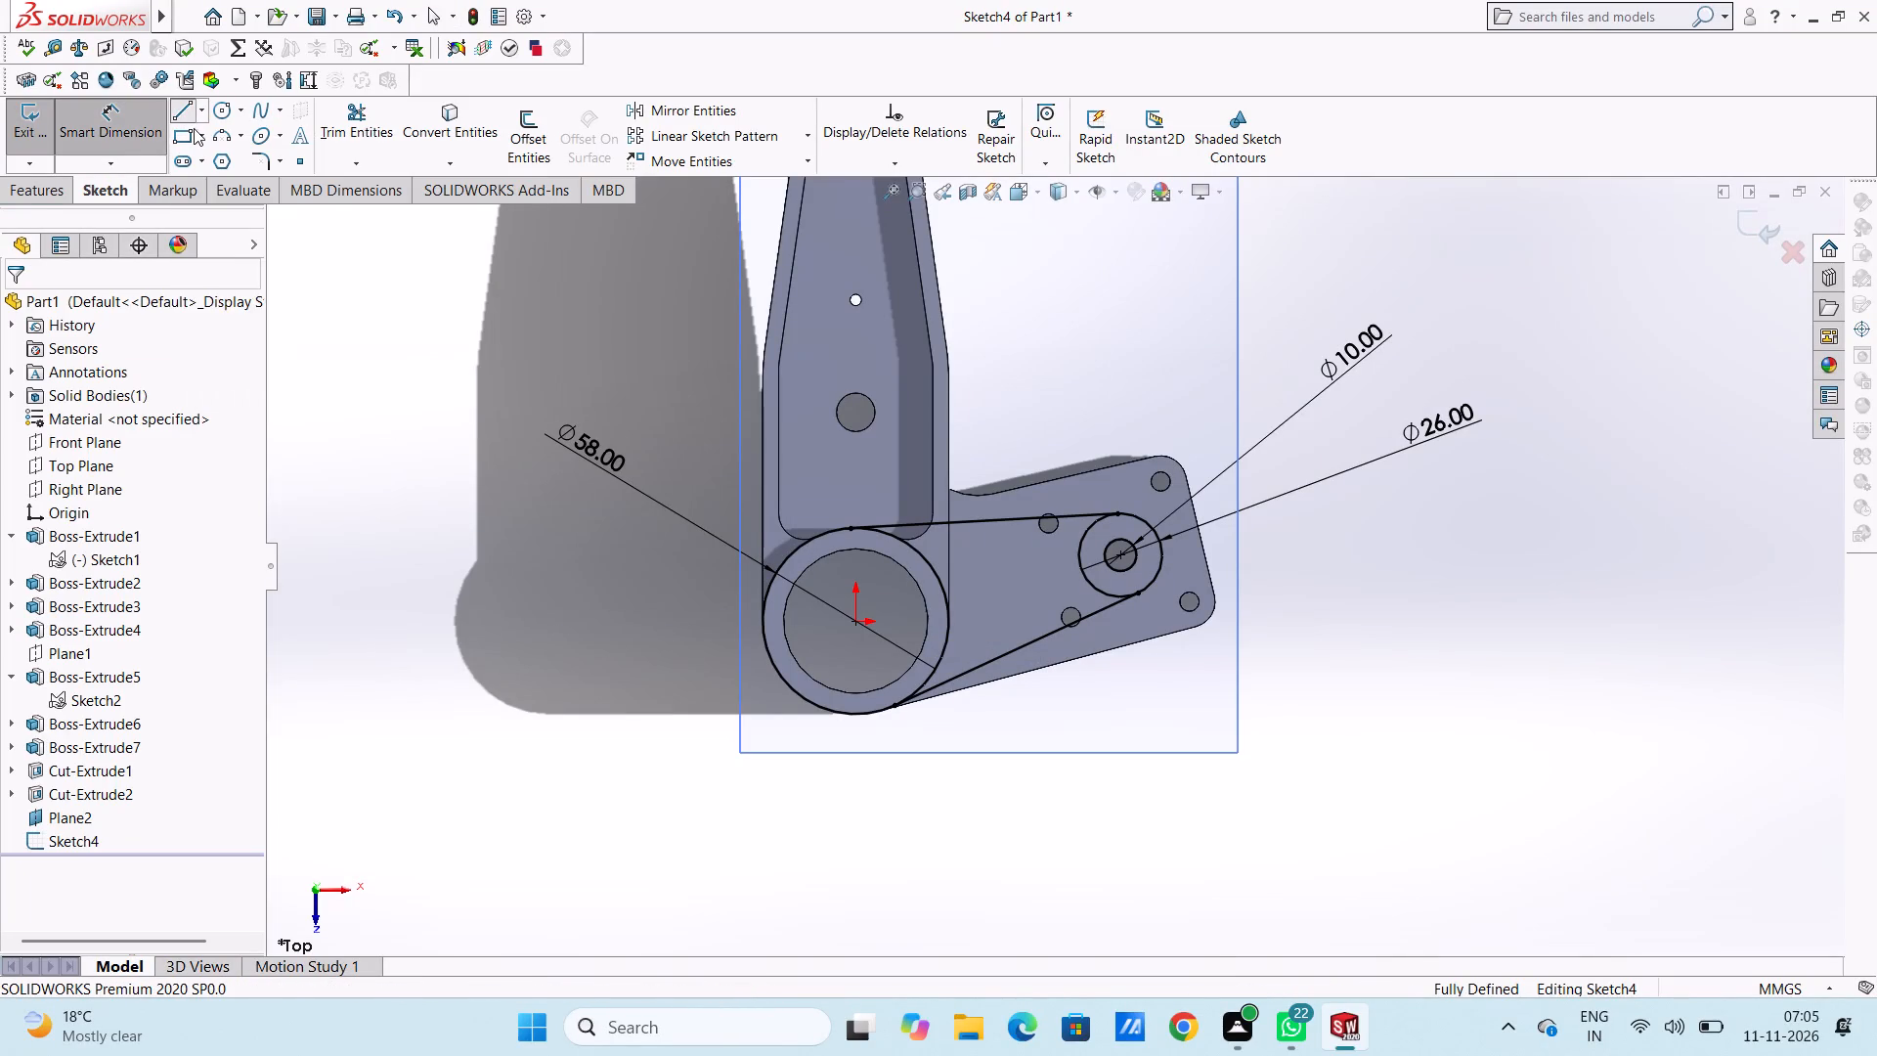
{"action": "scroll", "coordinate": [1172, 581], "scroll_direction": "down", "scroll_amount": 3}
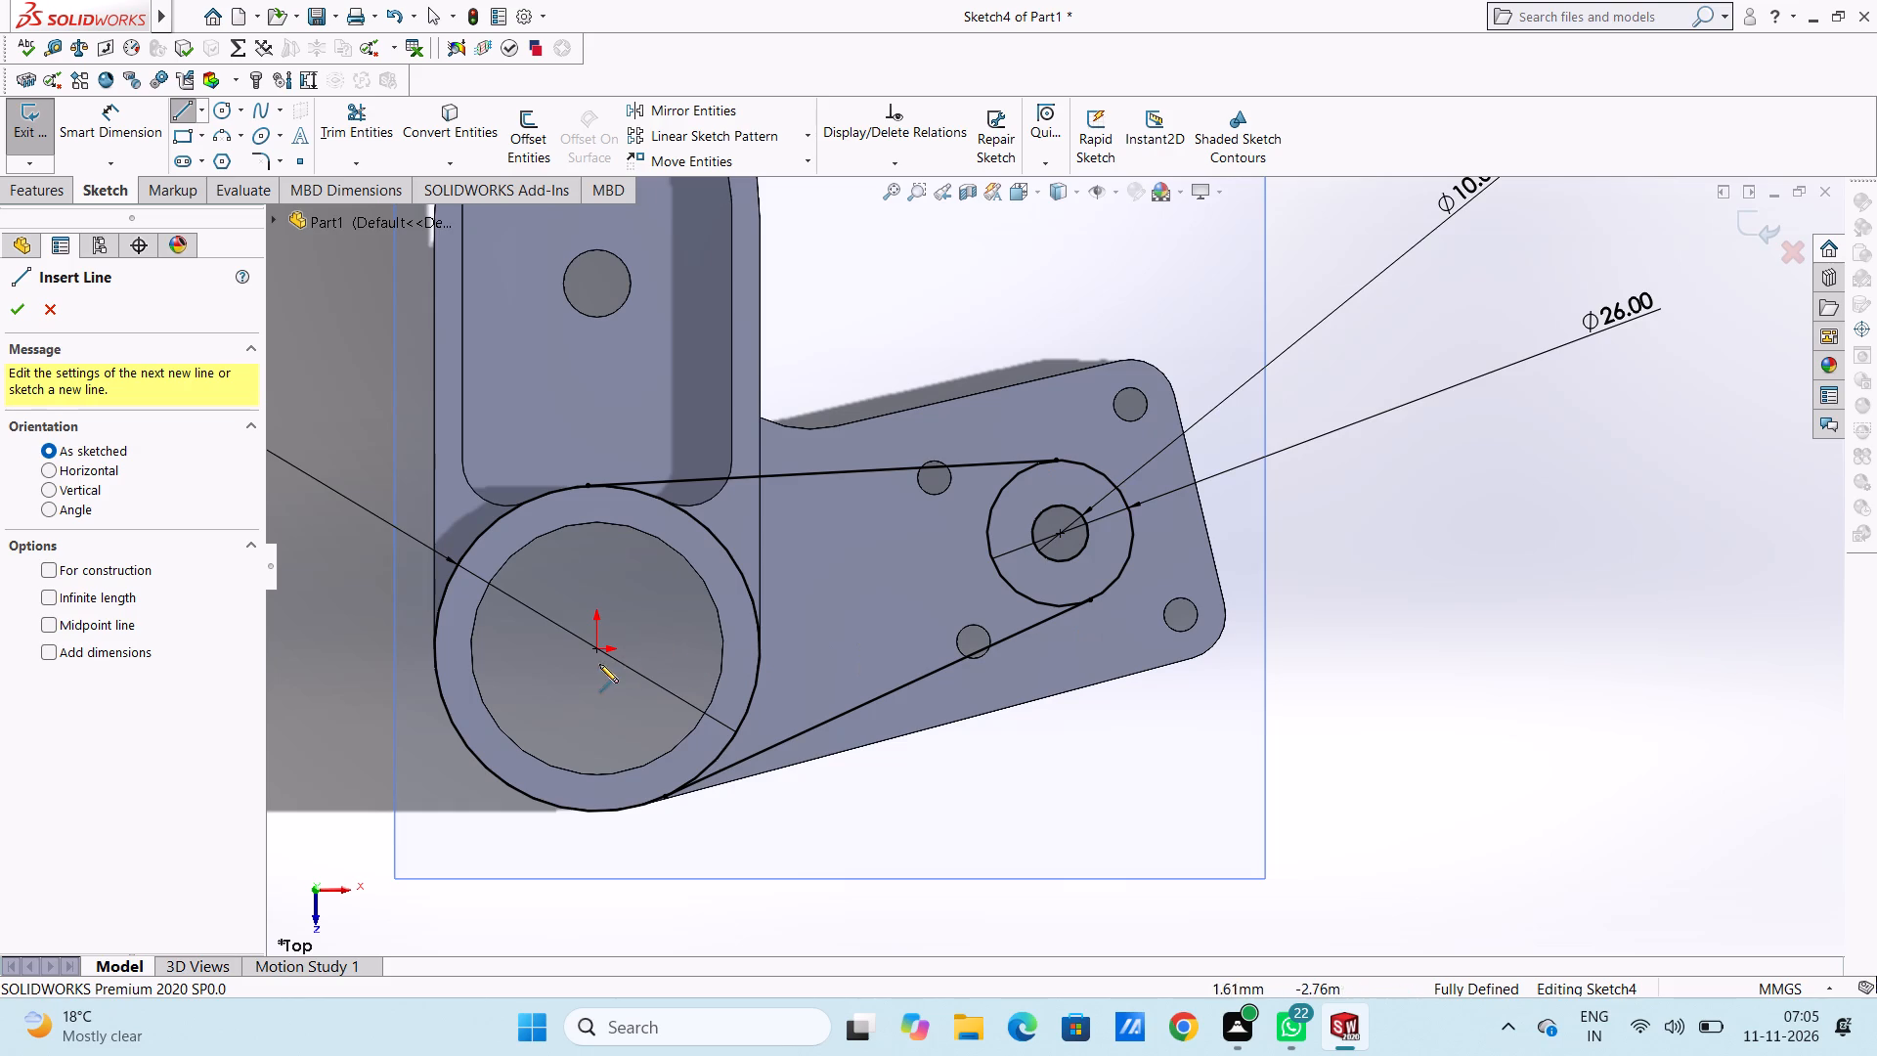
{"action": "left_click", "coordinate": [595, 645]}
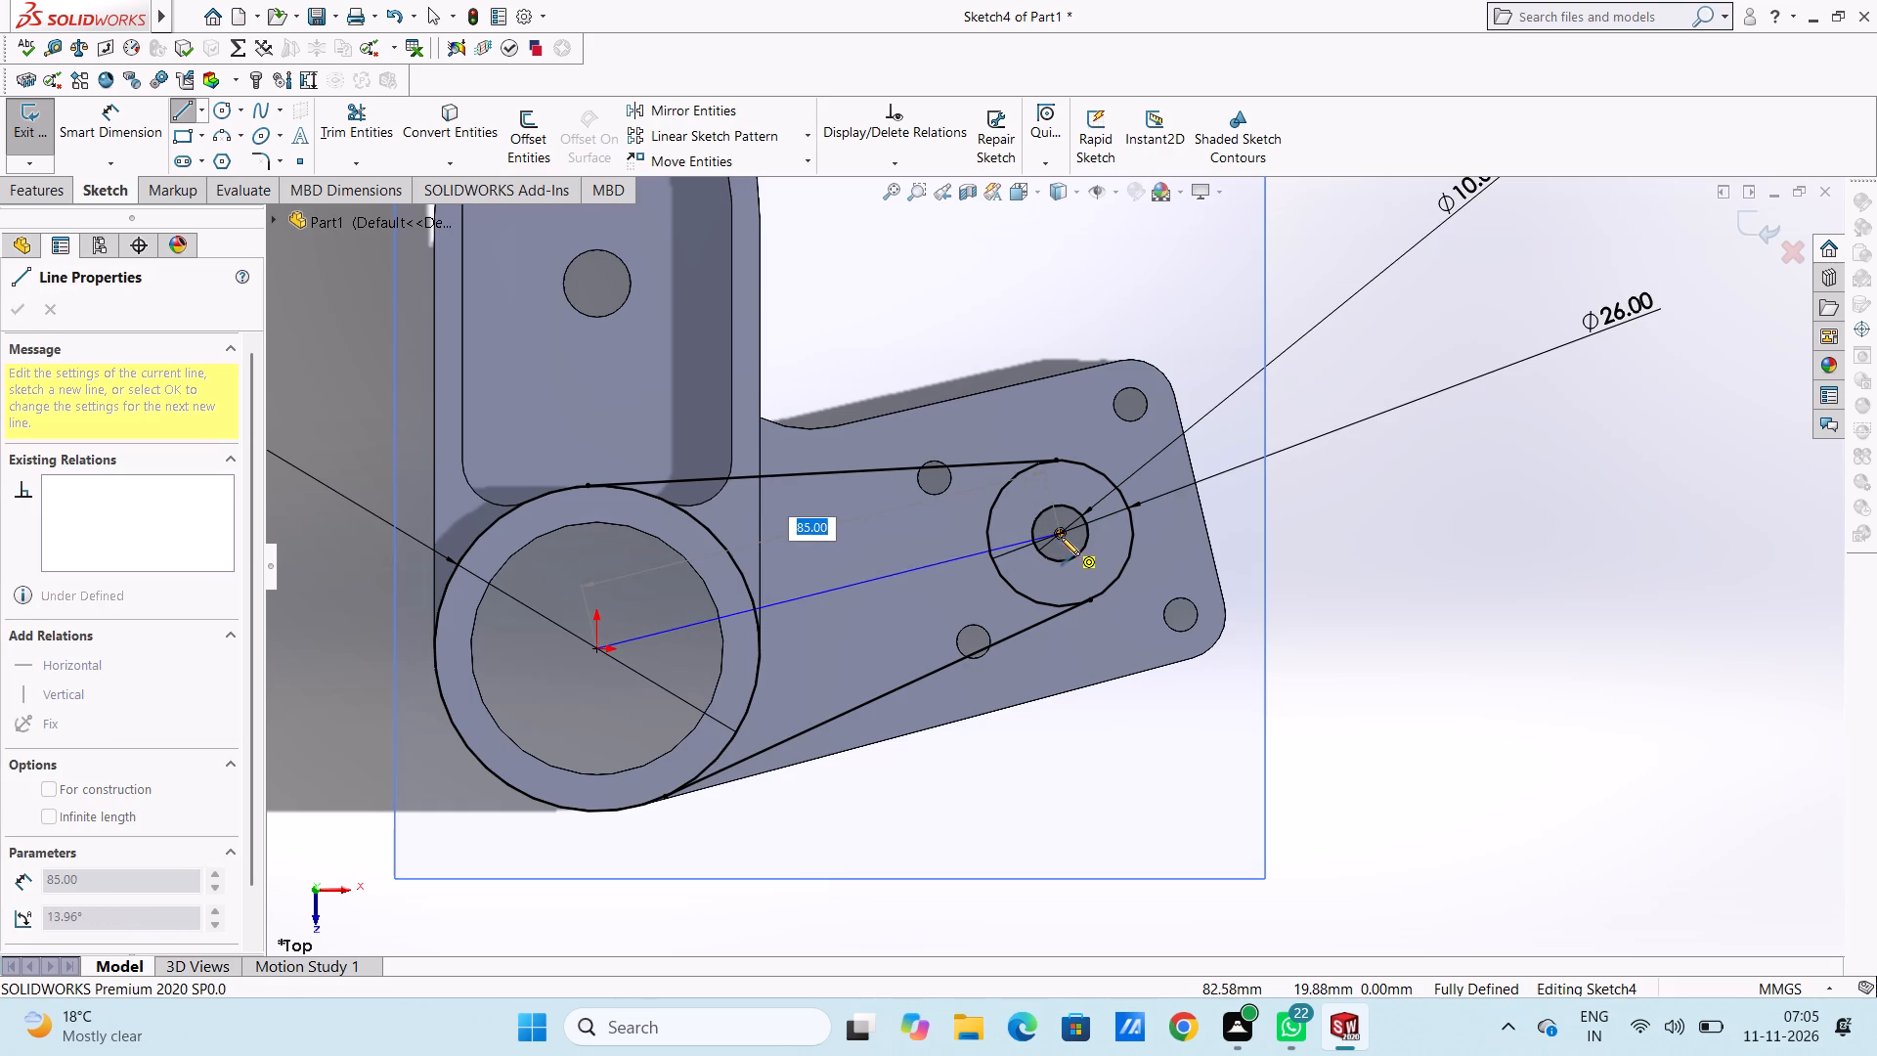
{"action": "left_click", "coordinate": [1062, 534]}
{"action": "right_click", "coordinate": [1454, 339]}
{"action": "left_click", "coordinate": [1470, 352]}
{"action": "left_click", "coordinate": [1441, 351]}
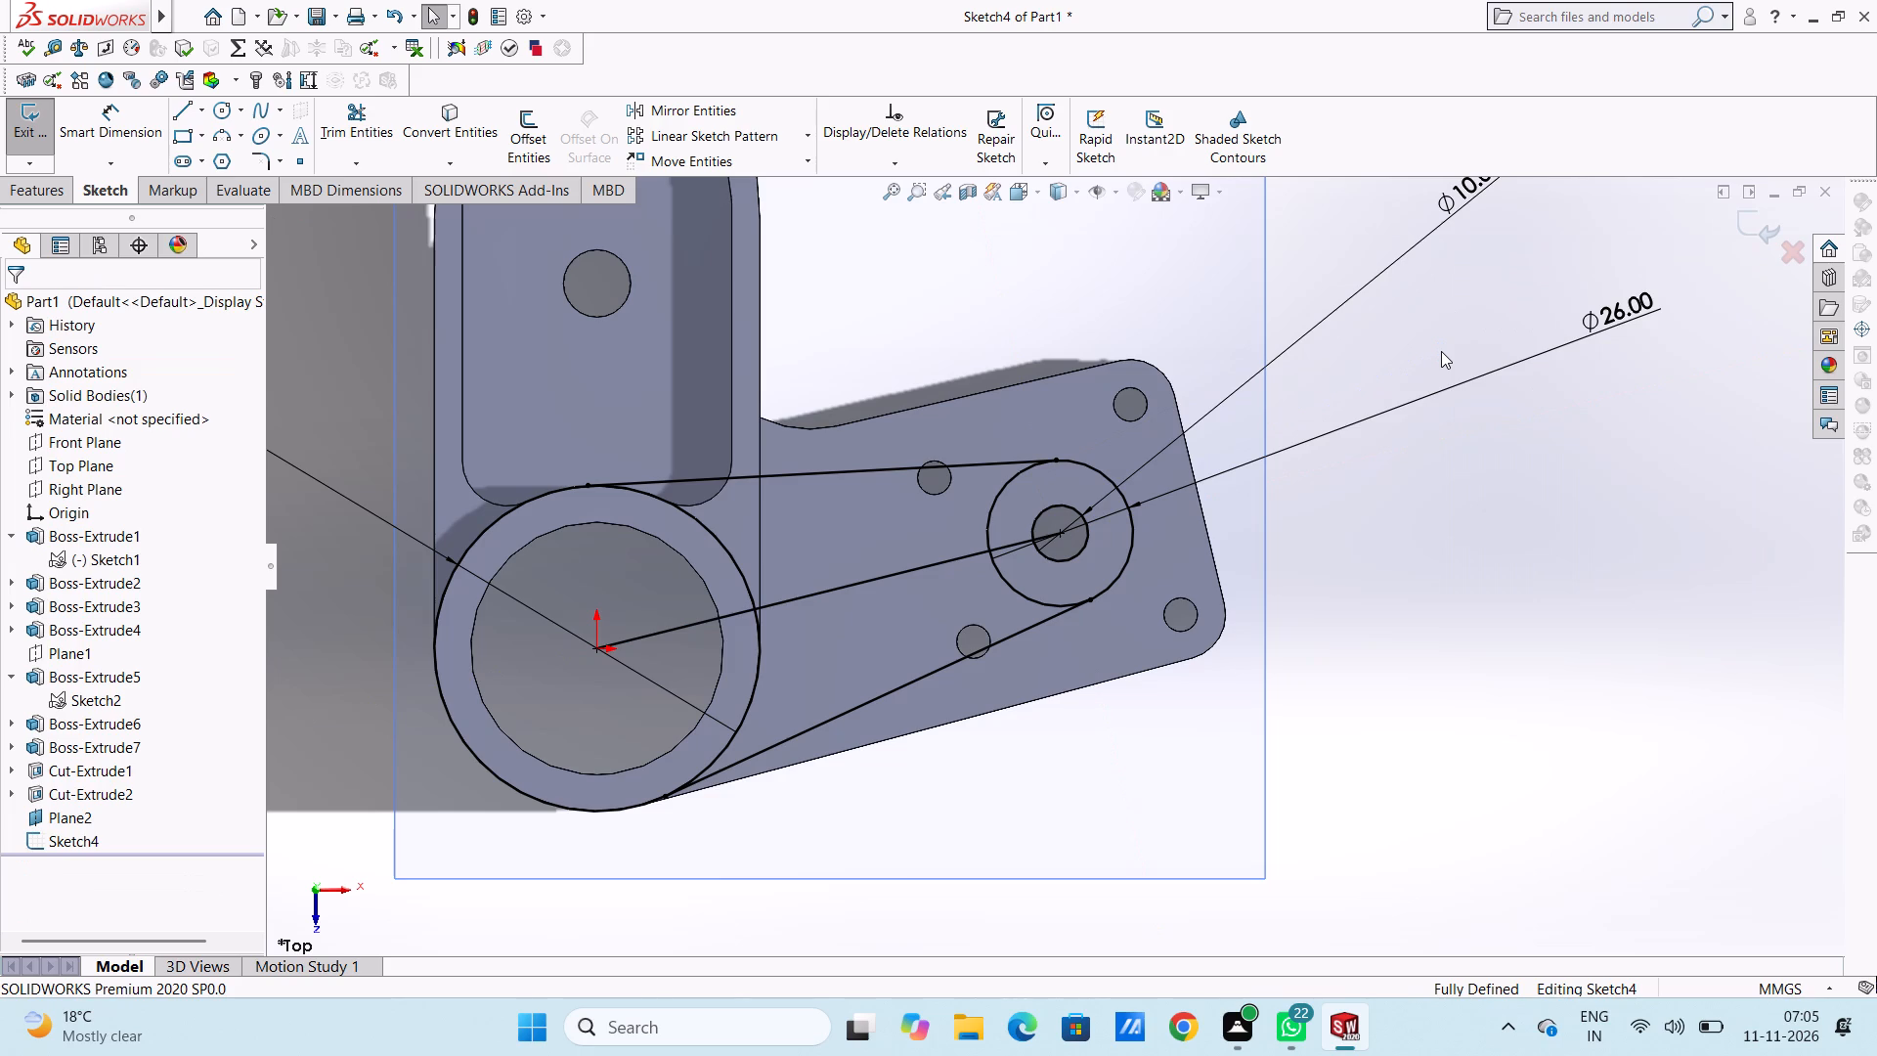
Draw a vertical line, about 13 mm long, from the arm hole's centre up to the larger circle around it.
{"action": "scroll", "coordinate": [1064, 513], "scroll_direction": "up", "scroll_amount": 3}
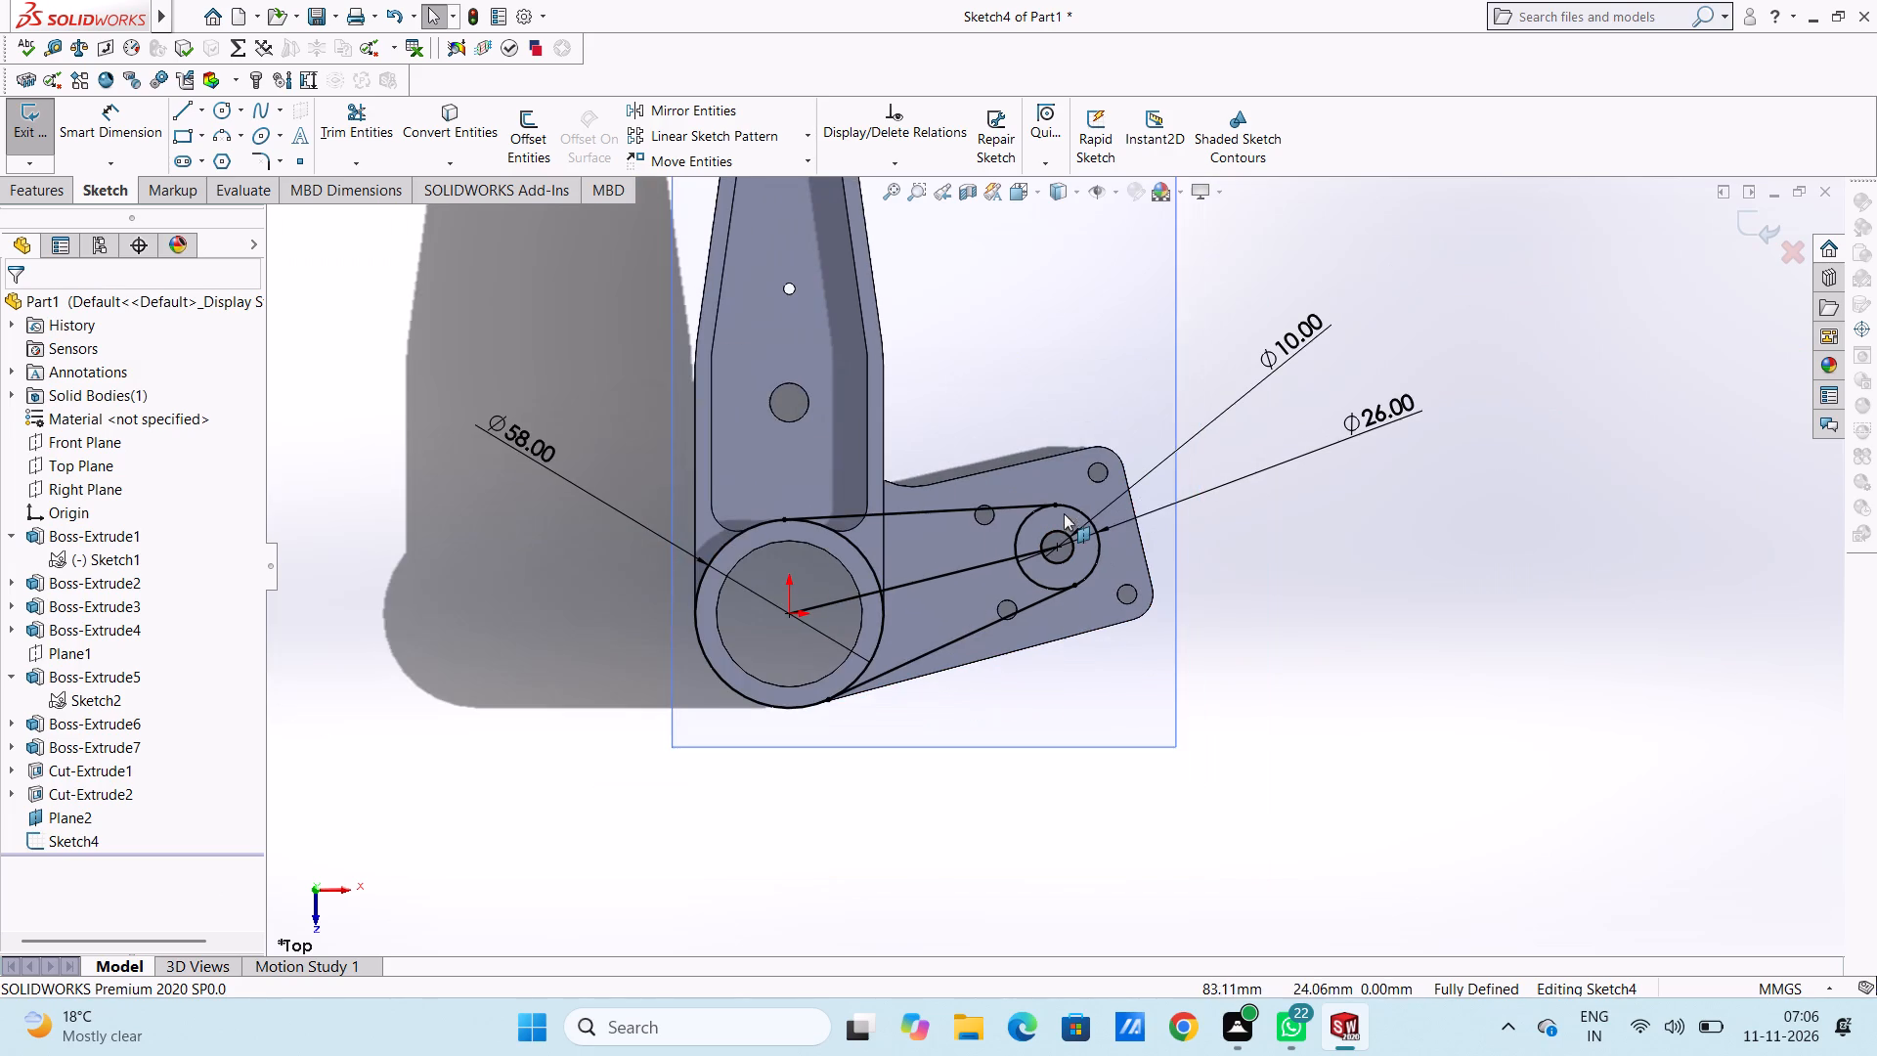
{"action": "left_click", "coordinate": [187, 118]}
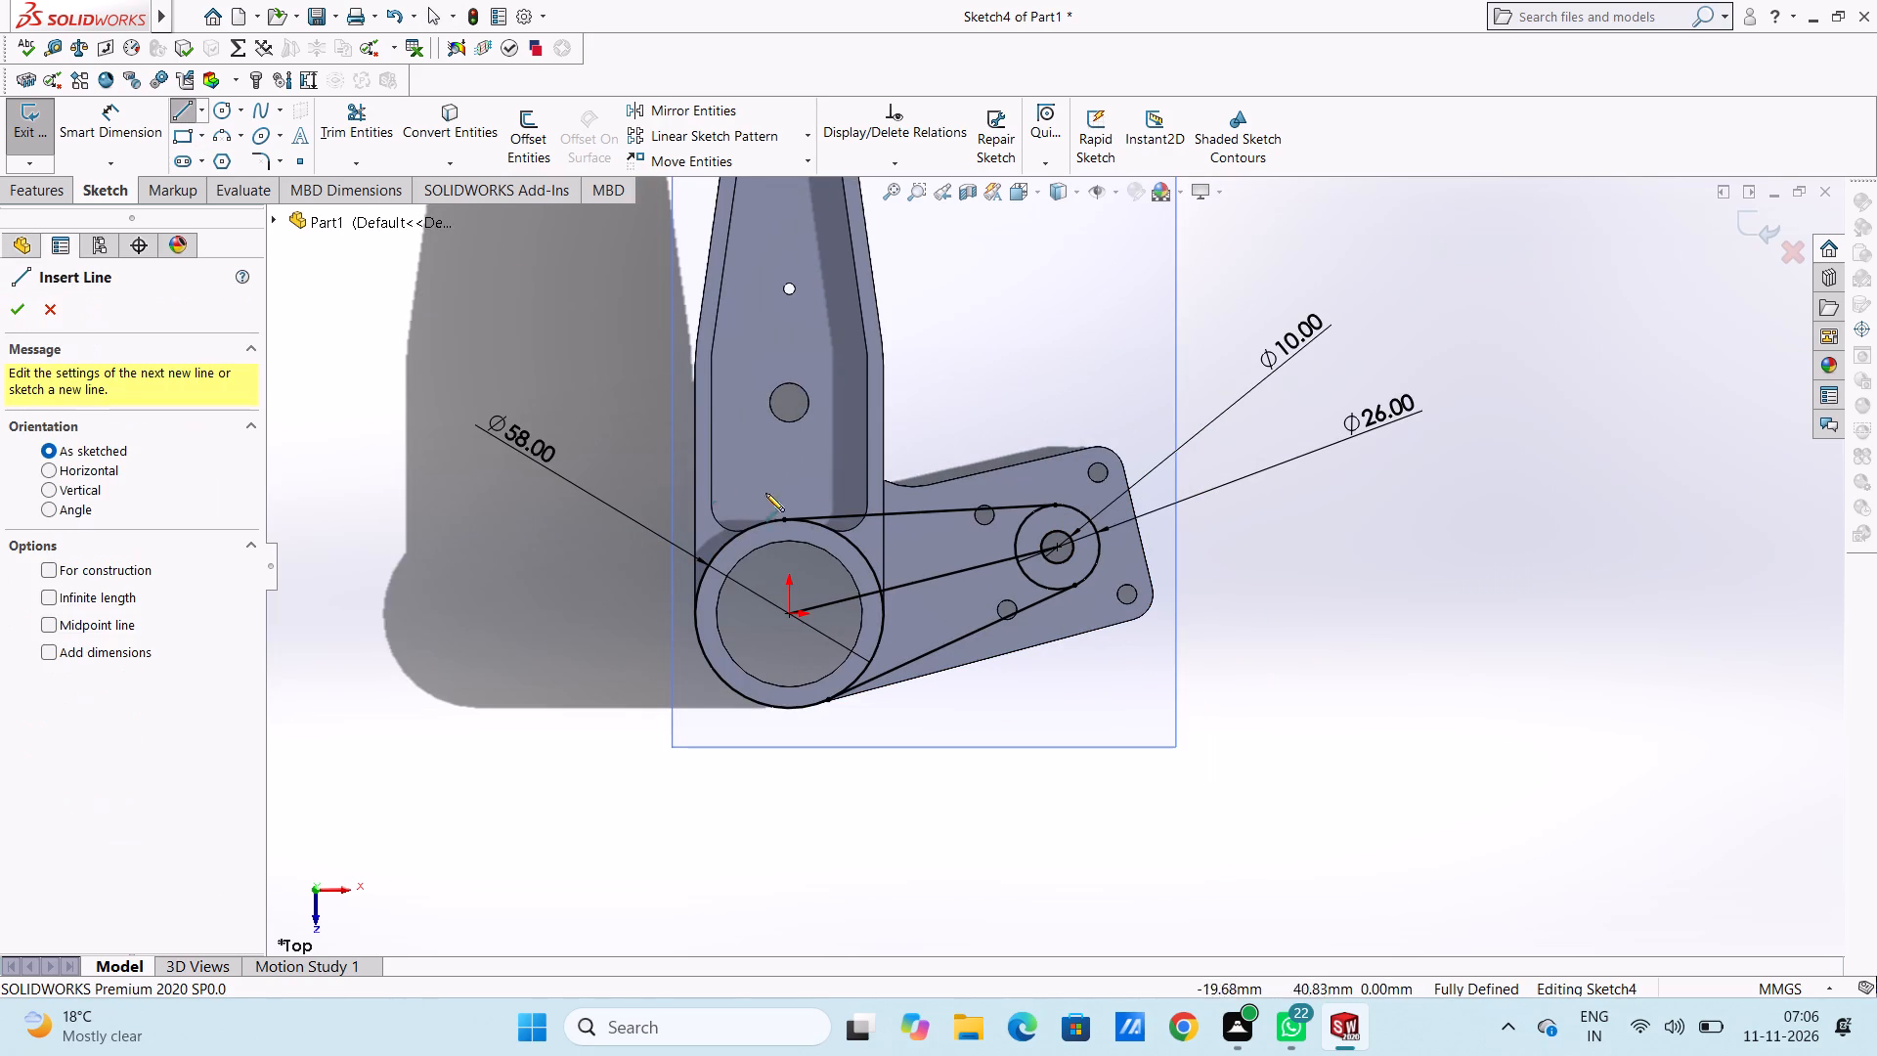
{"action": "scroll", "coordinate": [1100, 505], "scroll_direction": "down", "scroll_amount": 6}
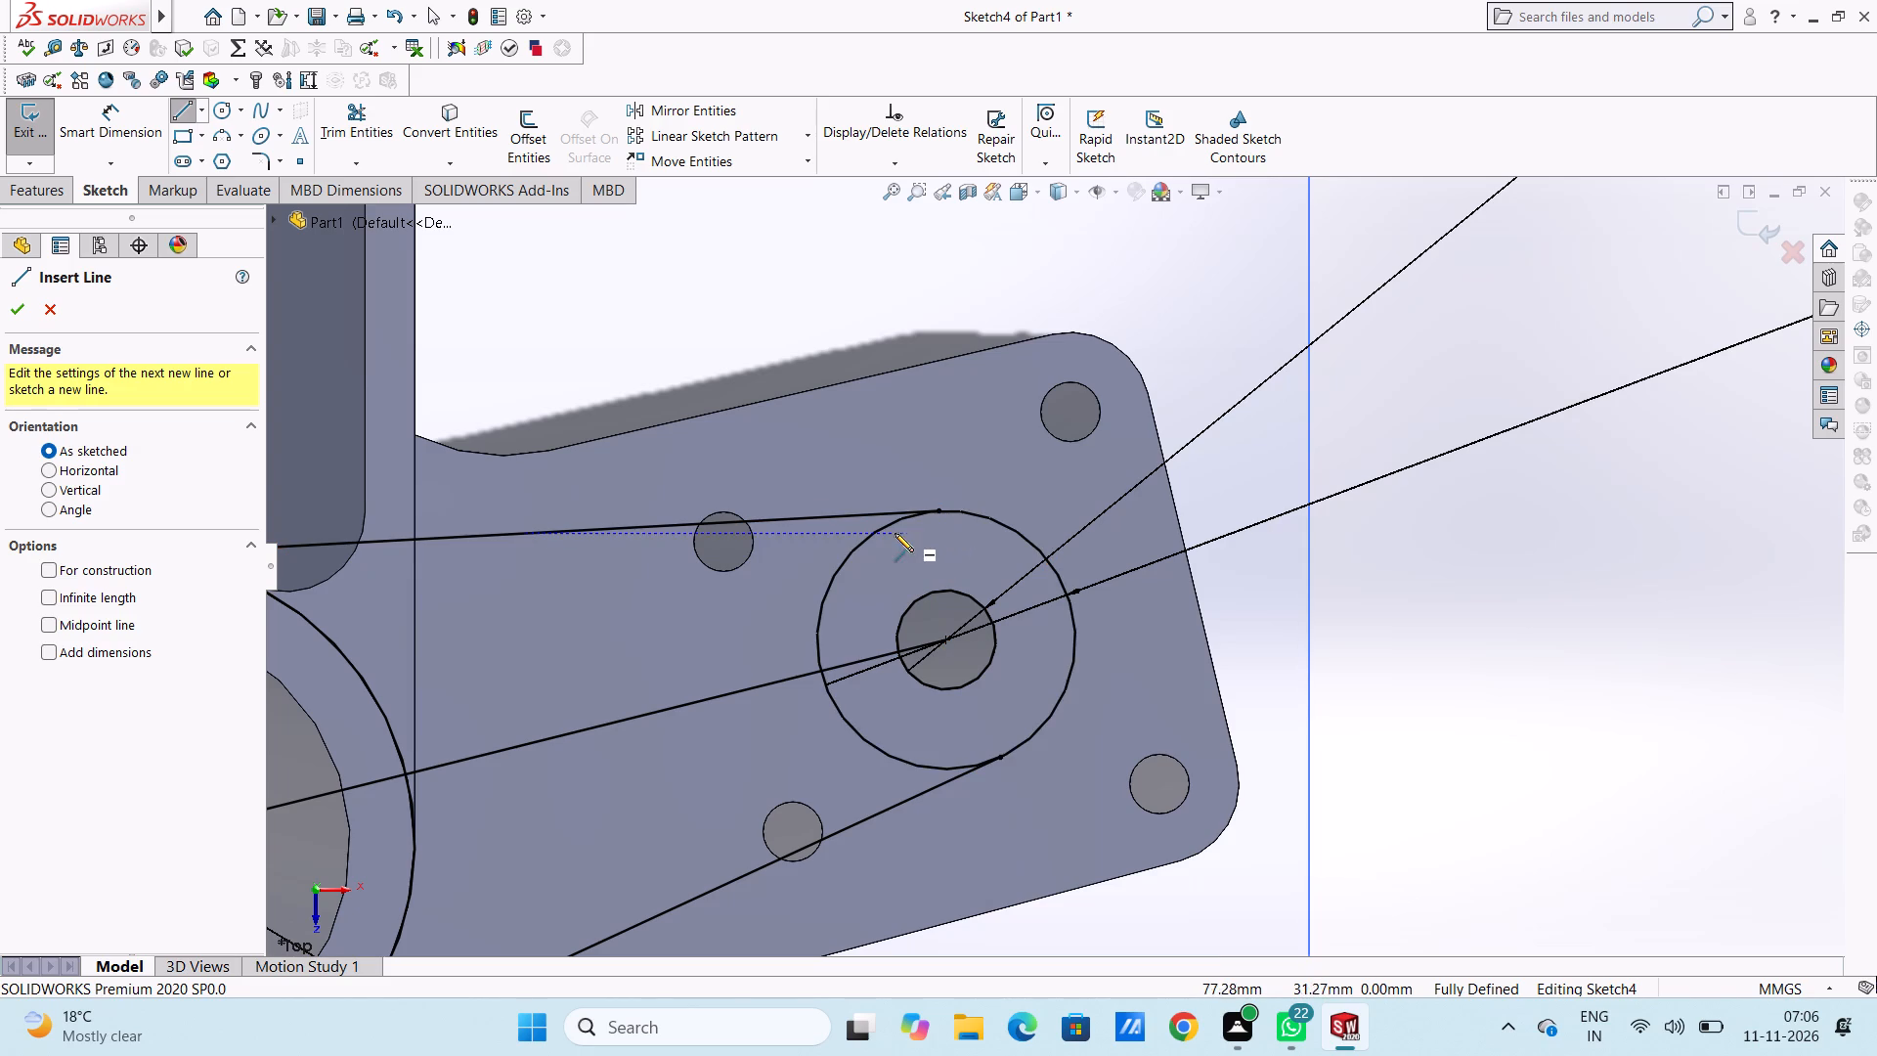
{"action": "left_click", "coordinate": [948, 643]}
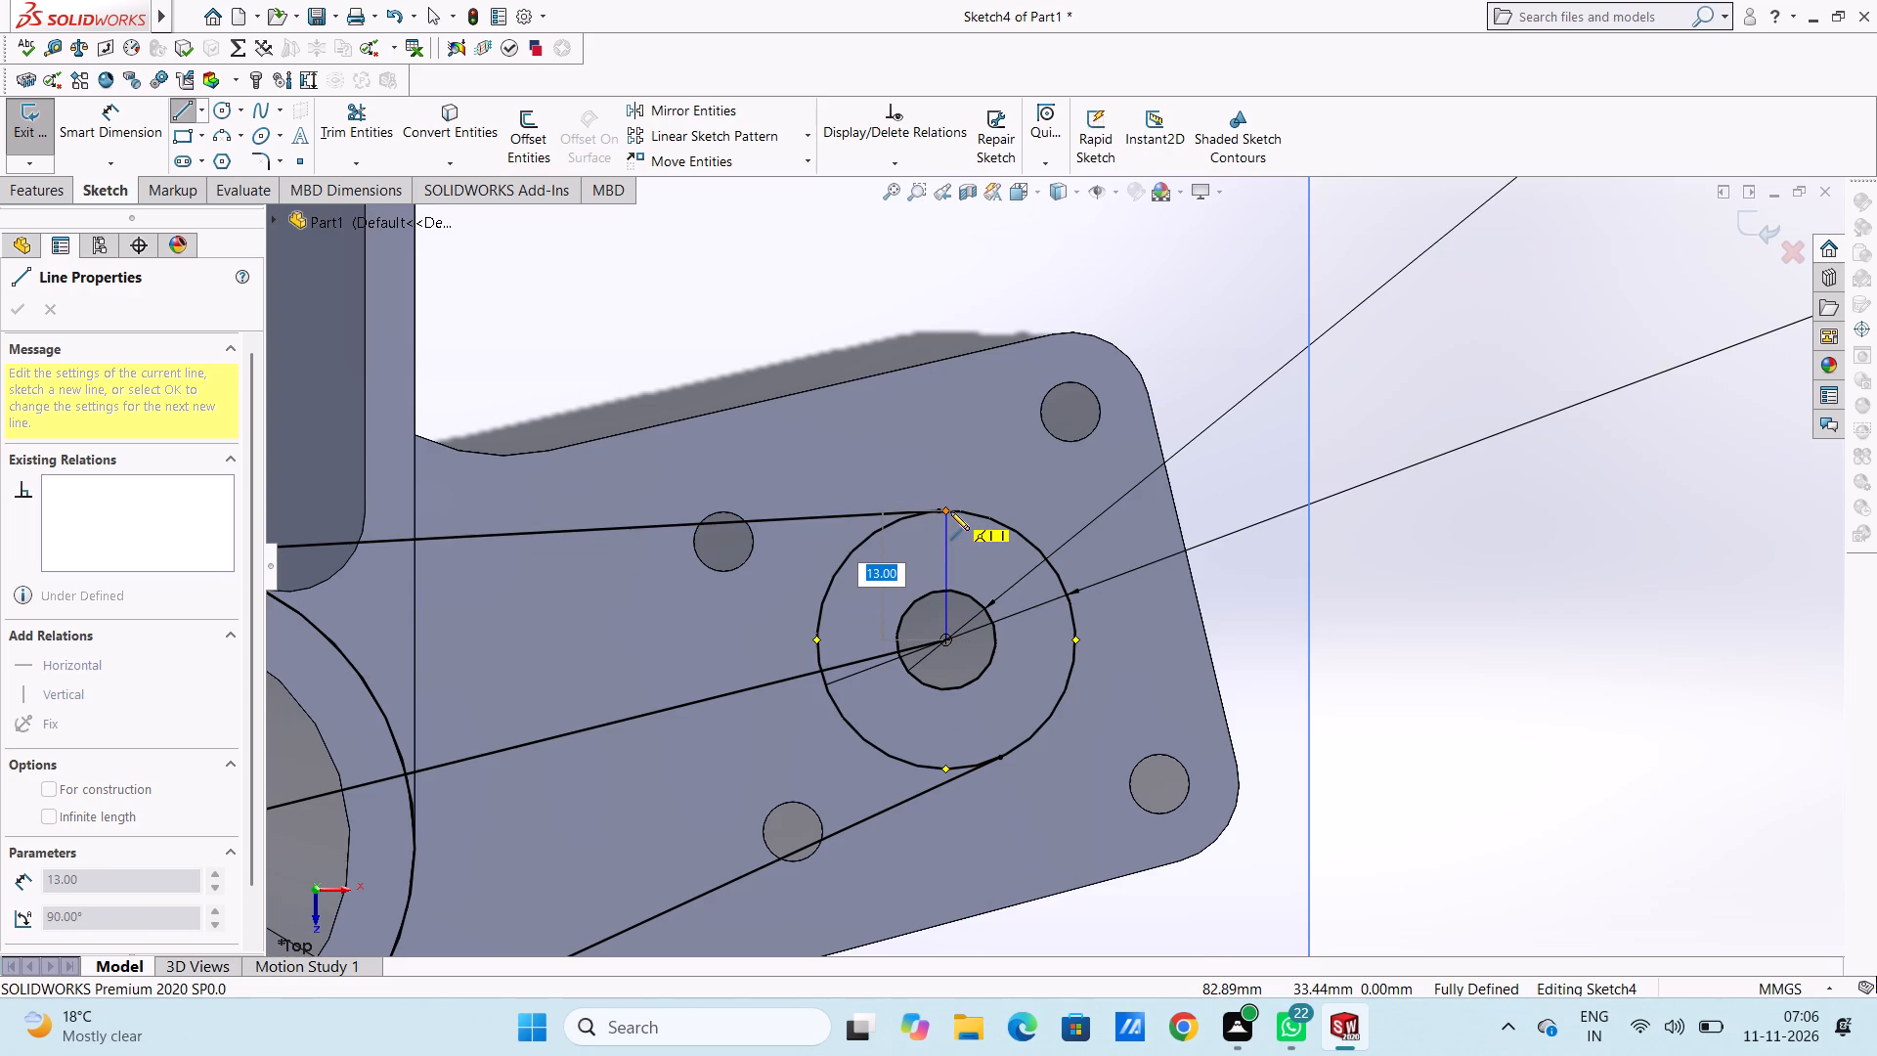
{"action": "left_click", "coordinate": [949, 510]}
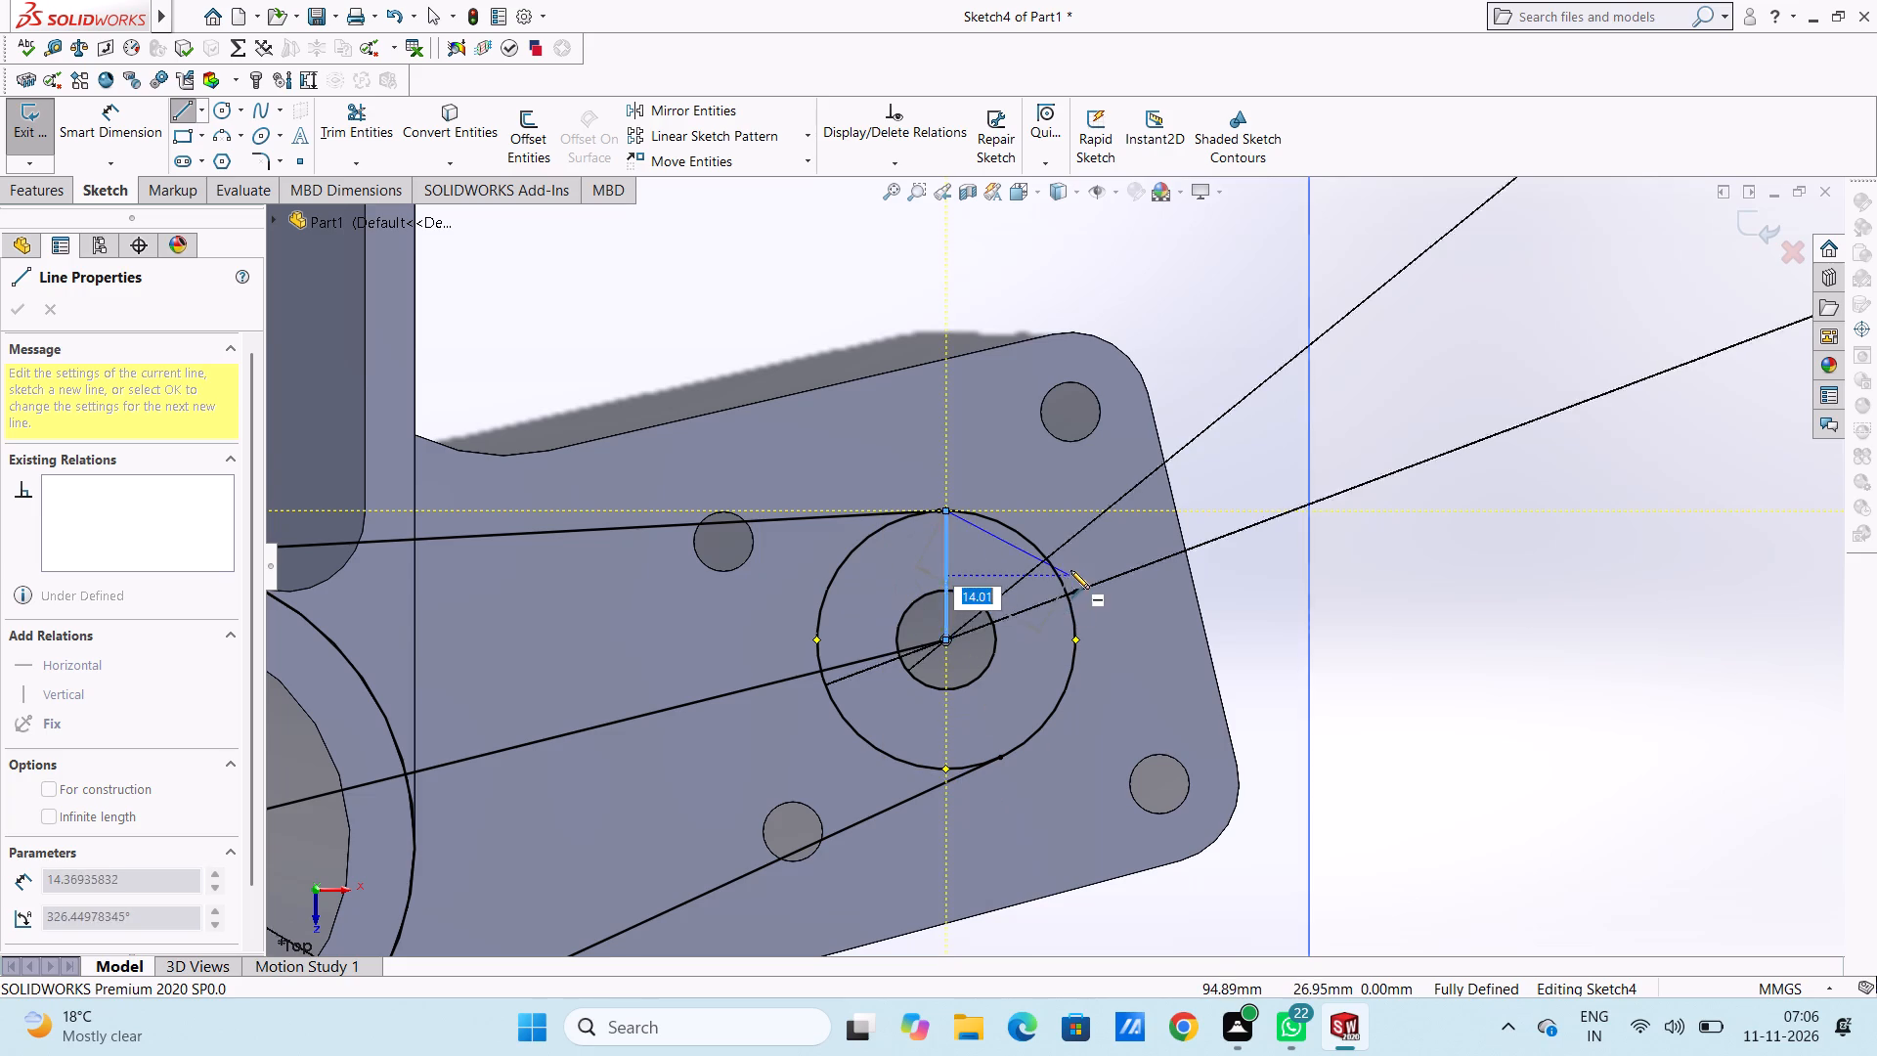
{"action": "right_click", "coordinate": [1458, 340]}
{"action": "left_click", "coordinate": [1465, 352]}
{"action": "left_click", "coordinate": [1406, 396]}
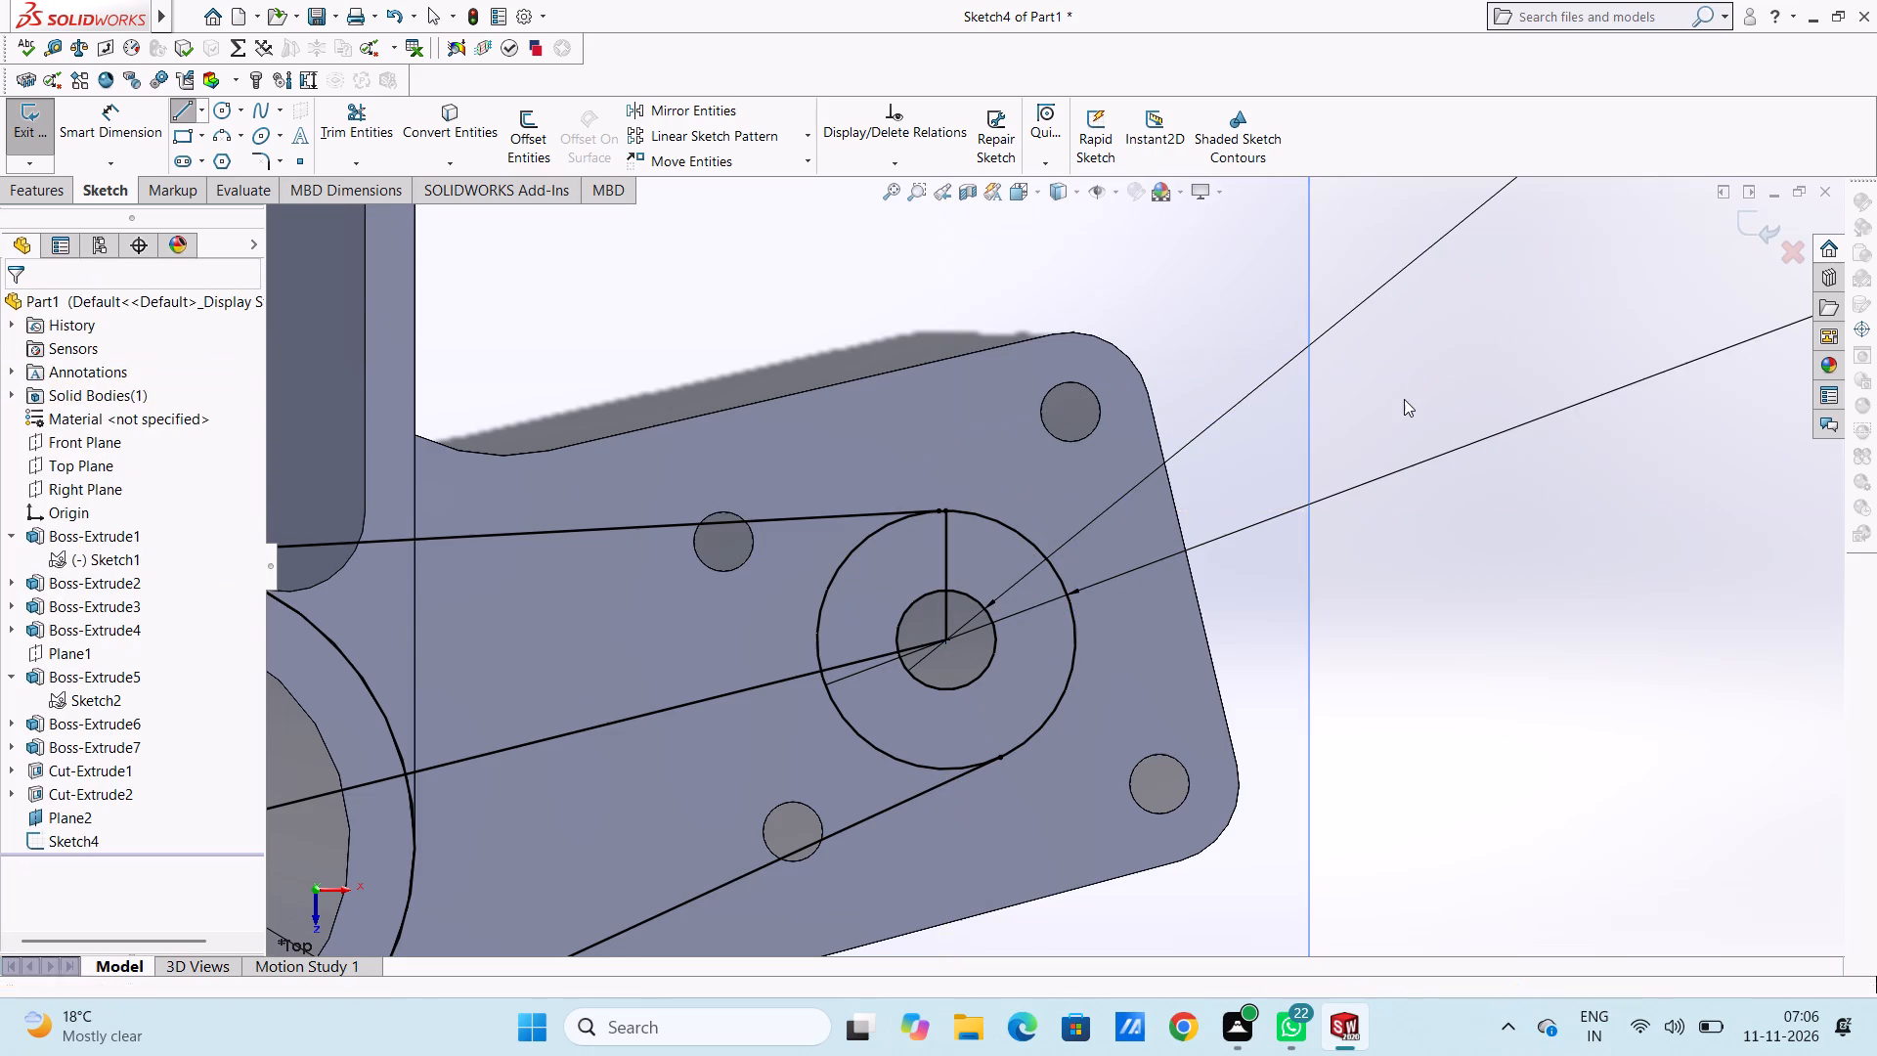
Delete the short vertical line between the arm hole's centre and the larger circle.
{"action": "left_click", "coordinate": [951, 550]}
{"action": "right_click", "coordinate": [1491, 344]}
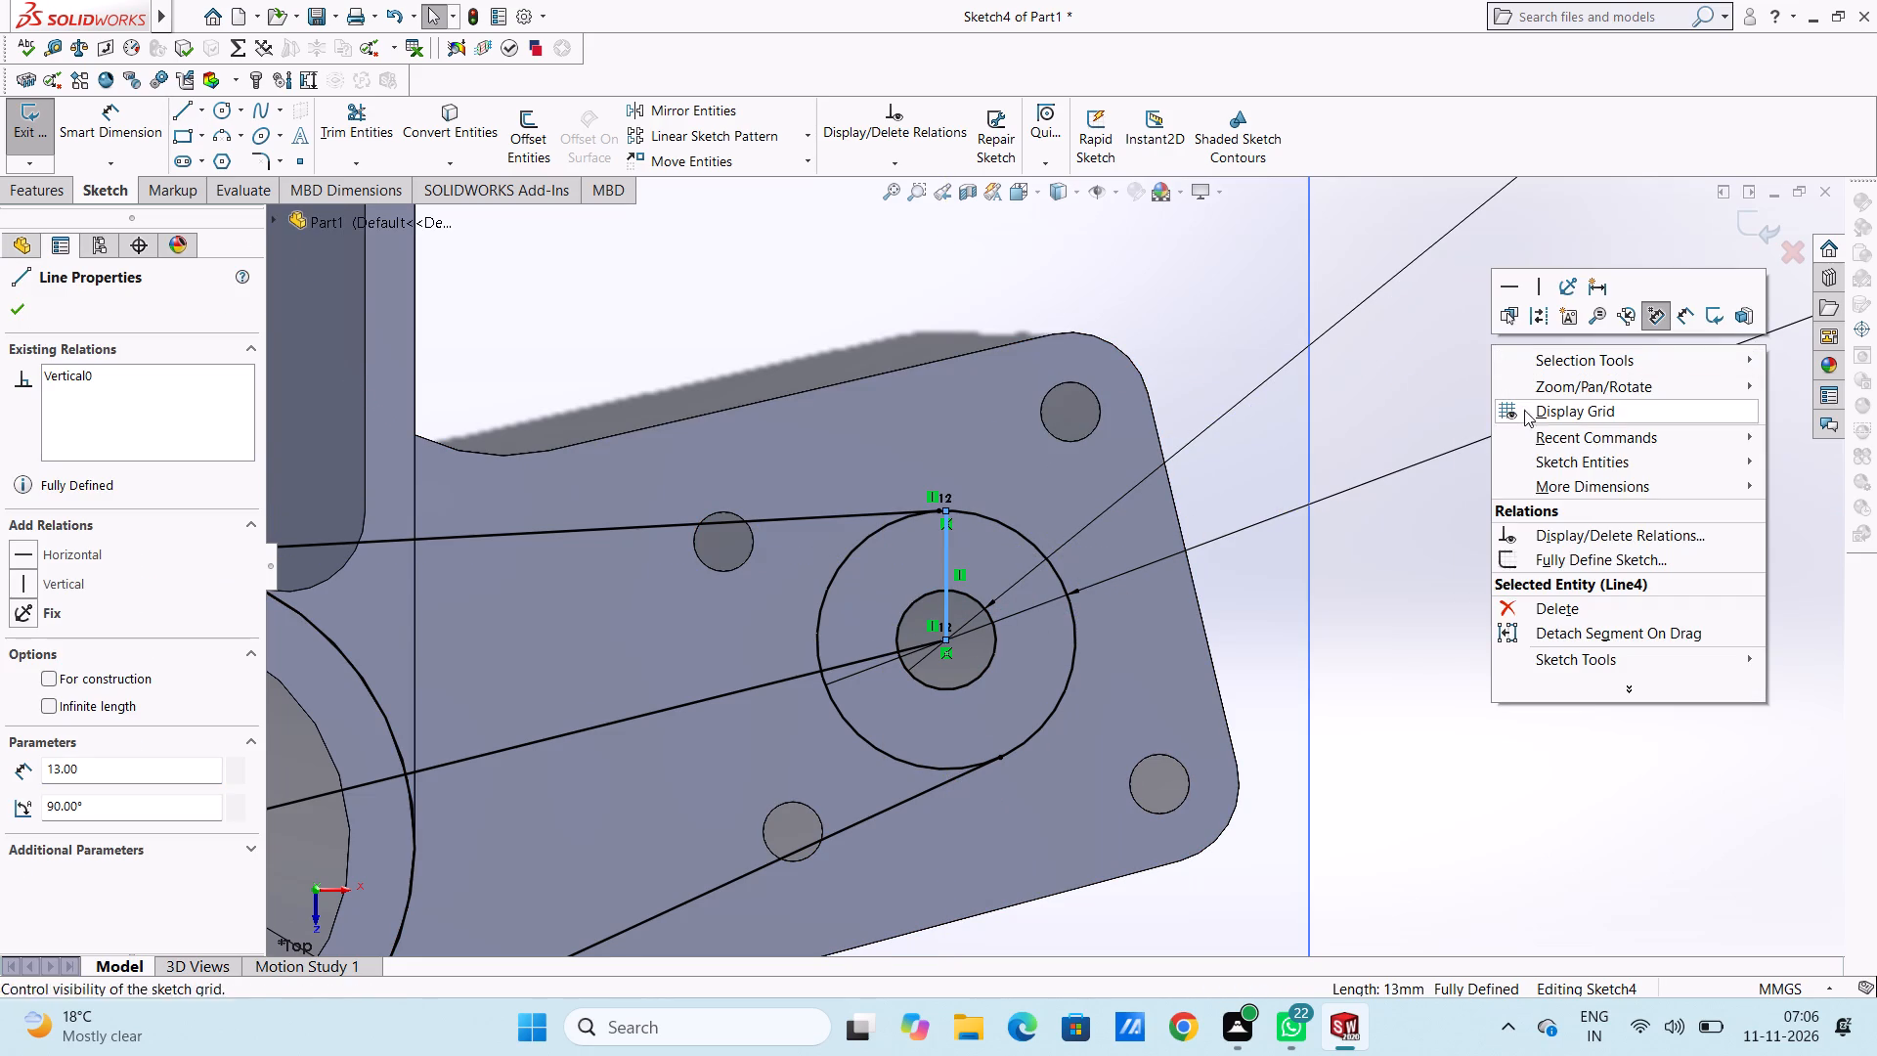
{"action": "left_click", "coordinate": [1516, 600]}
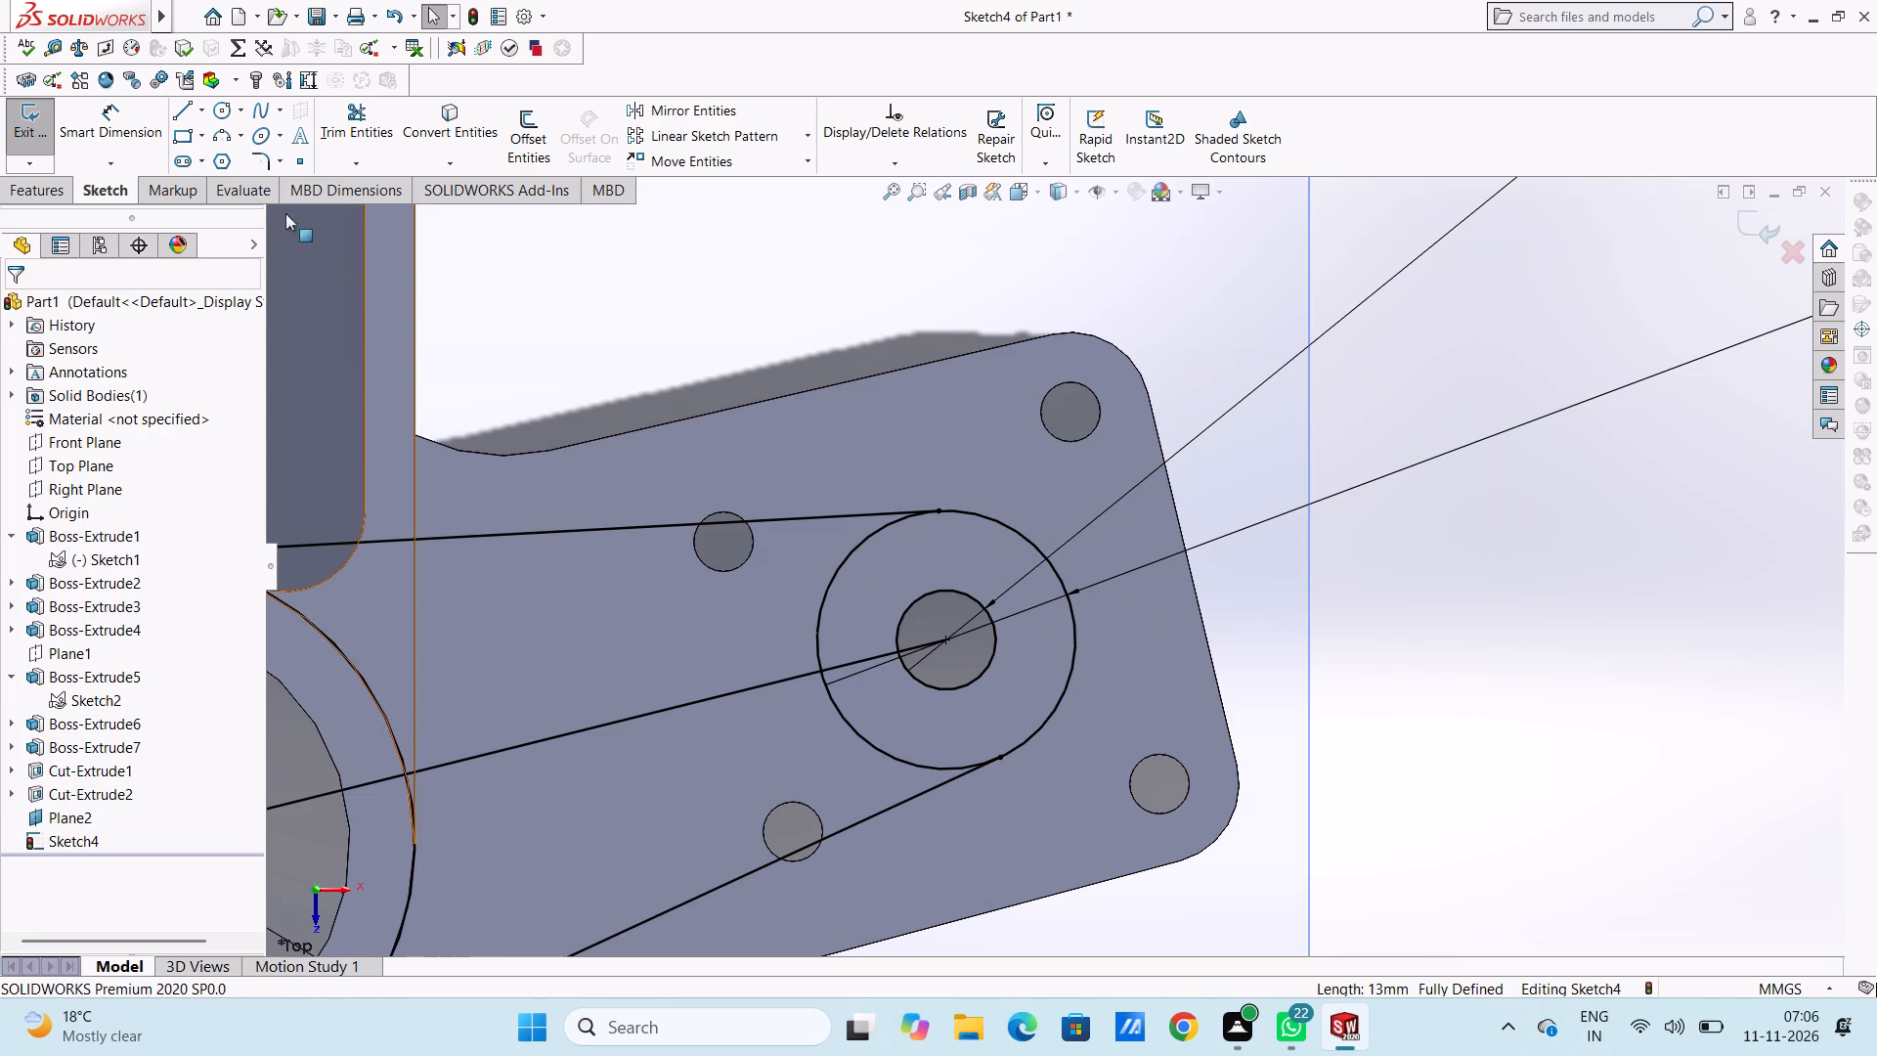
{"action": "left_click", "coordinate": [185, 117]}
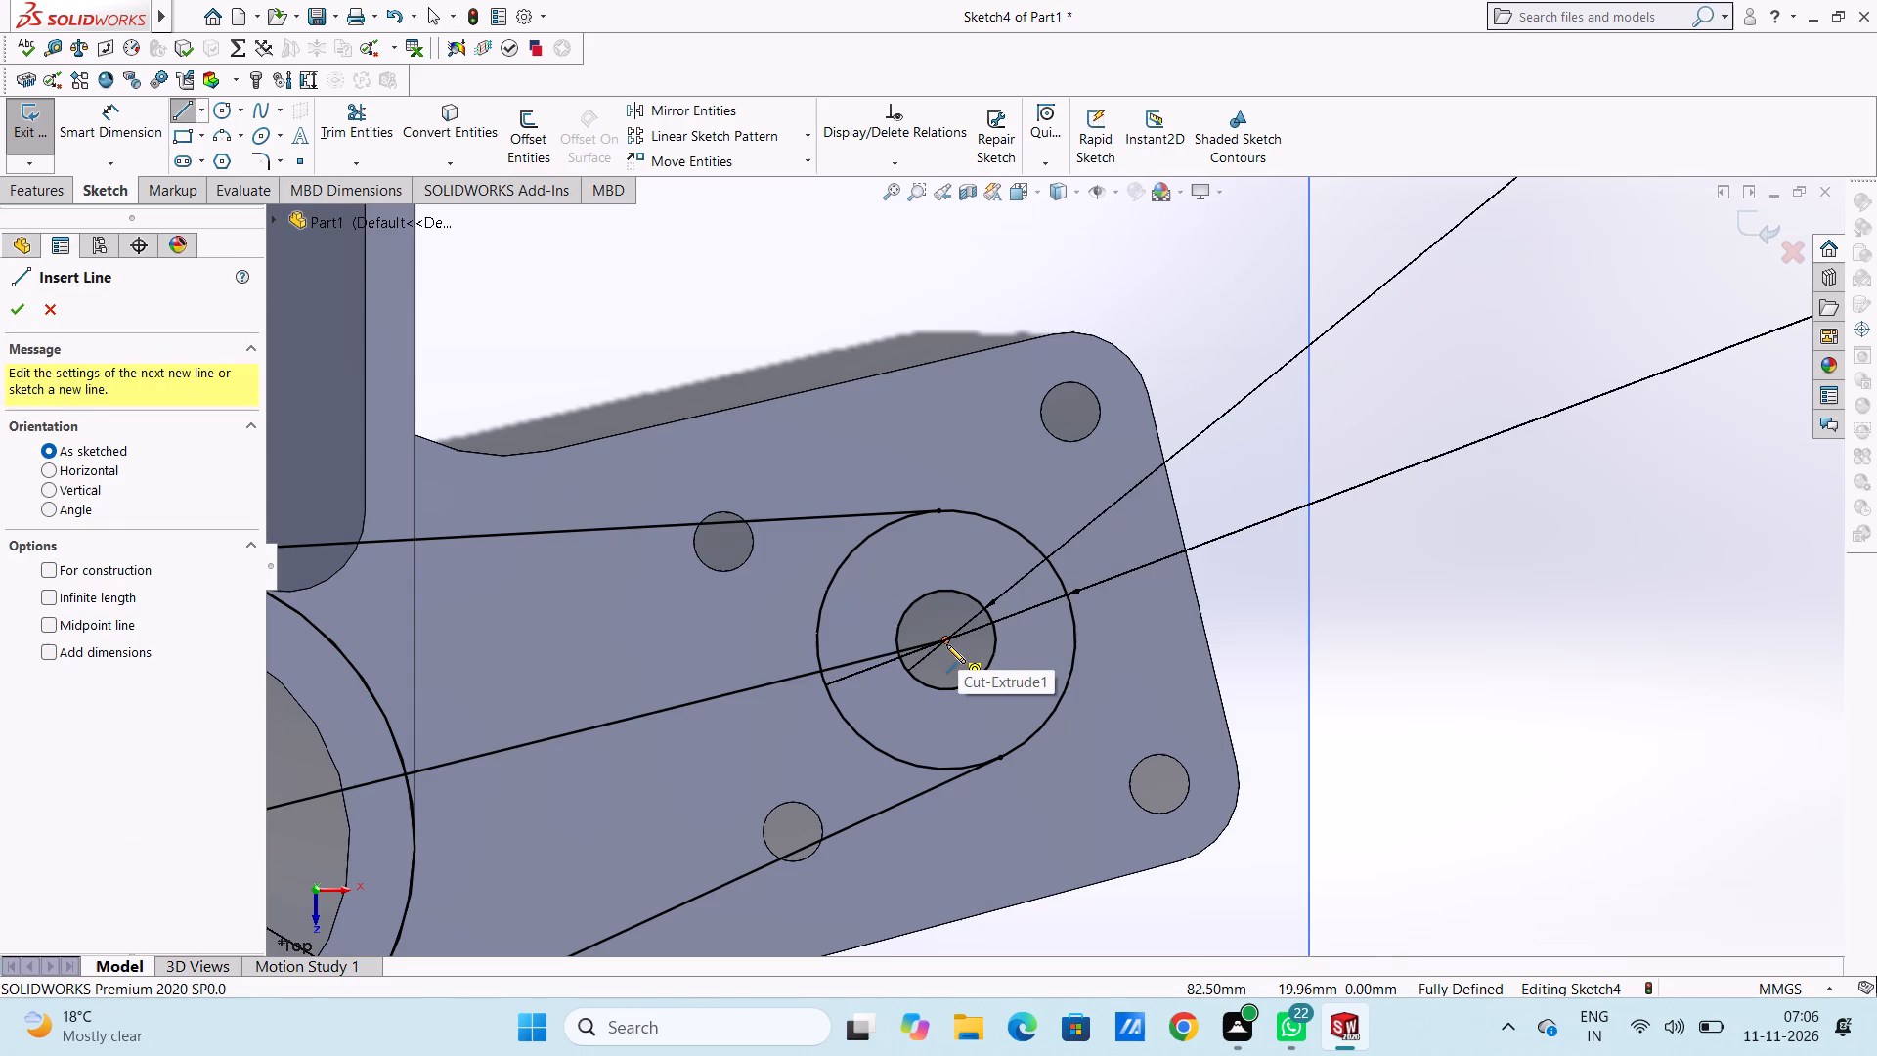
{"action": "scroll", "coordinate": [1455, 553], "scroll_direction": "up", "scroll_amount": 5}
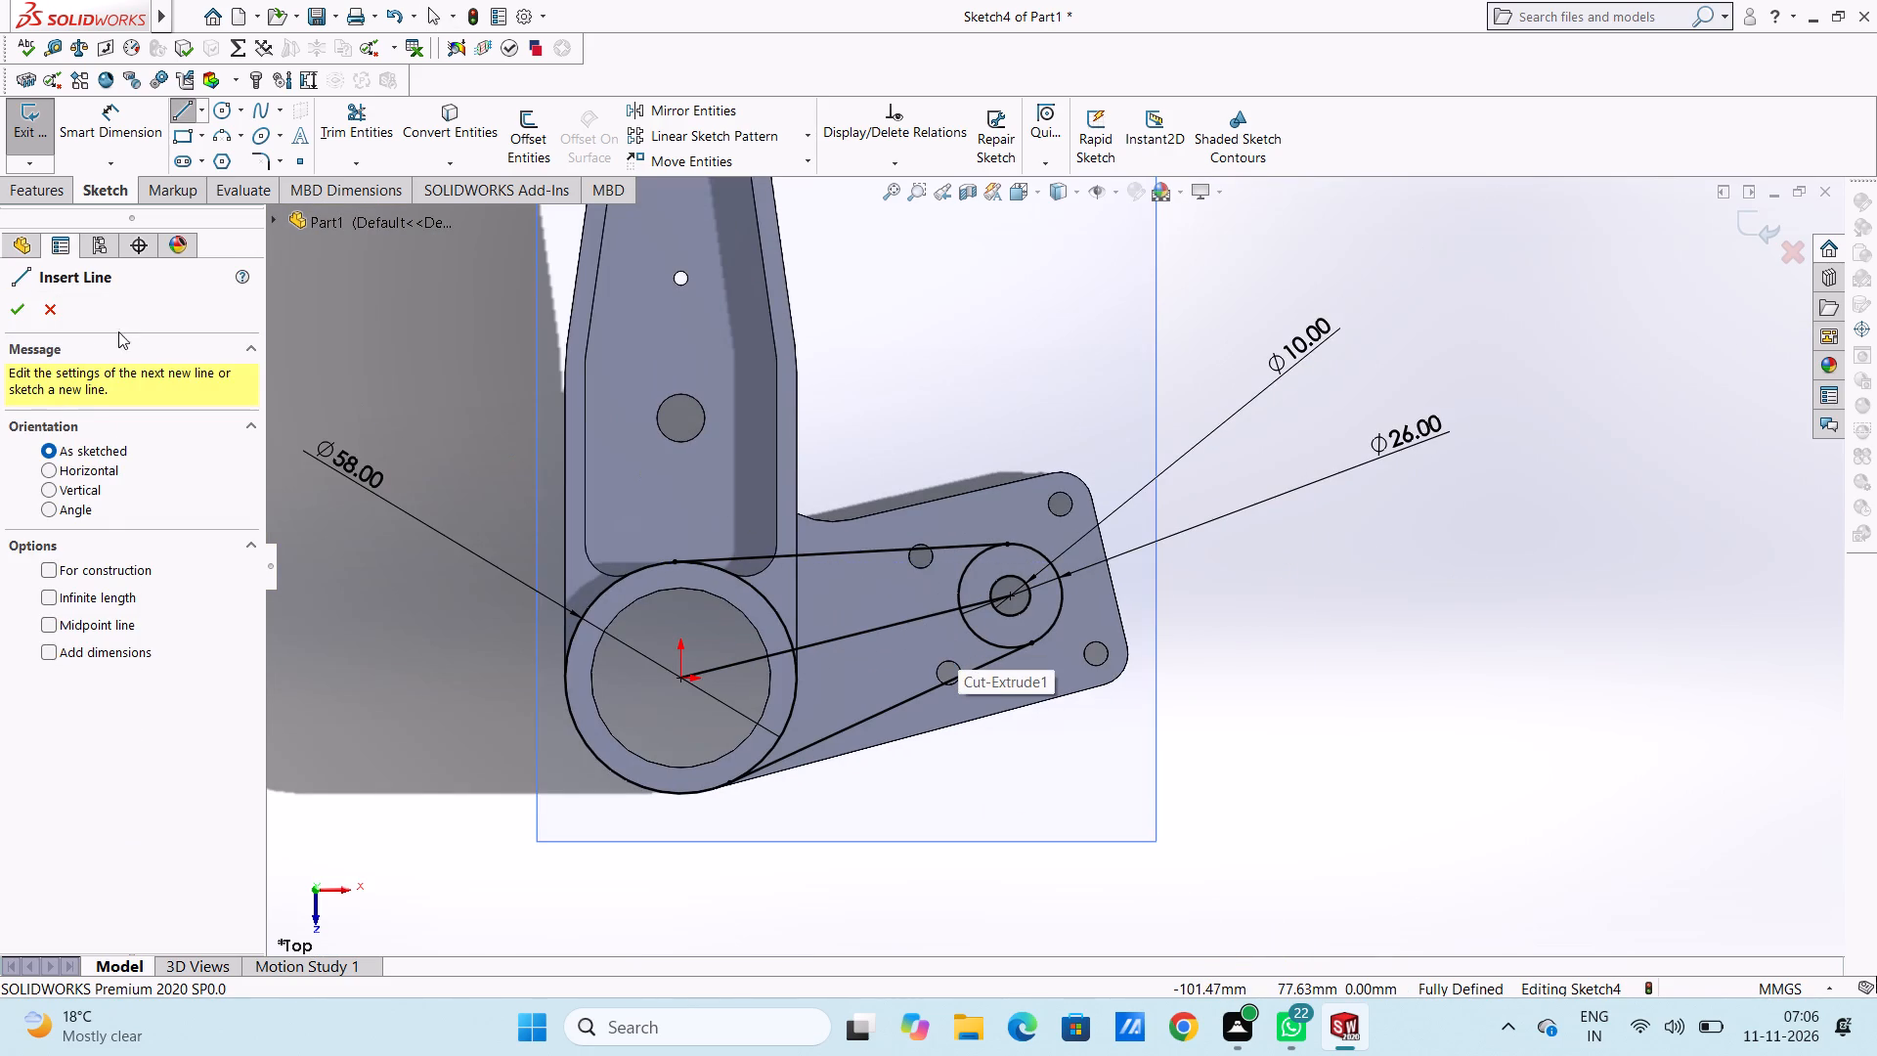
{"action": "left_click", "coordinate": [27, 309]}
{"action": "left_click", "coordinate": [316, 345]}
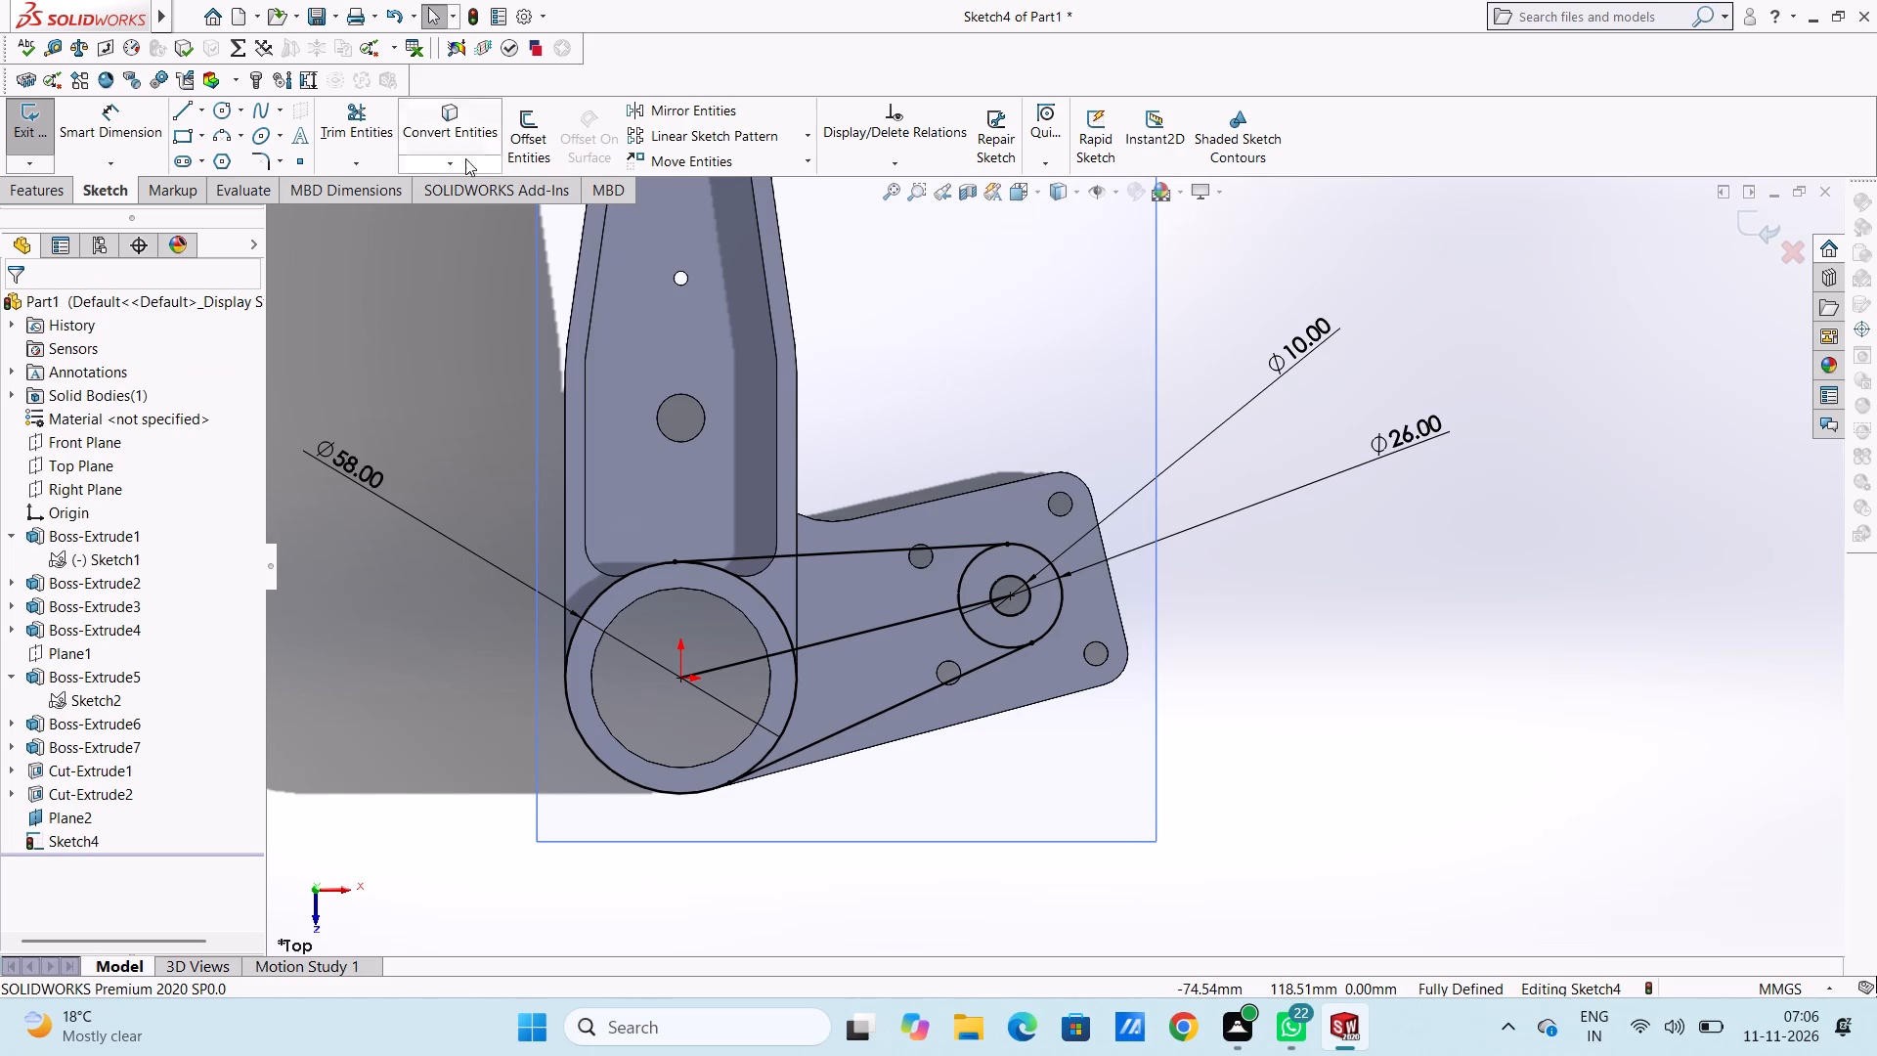
Offset the arm's slanted end edge inward by 25.5 mm, with the direction reversed, to make a cross line through the arm hole.
{"action": "left_click", "coordinate": [520, 127]}
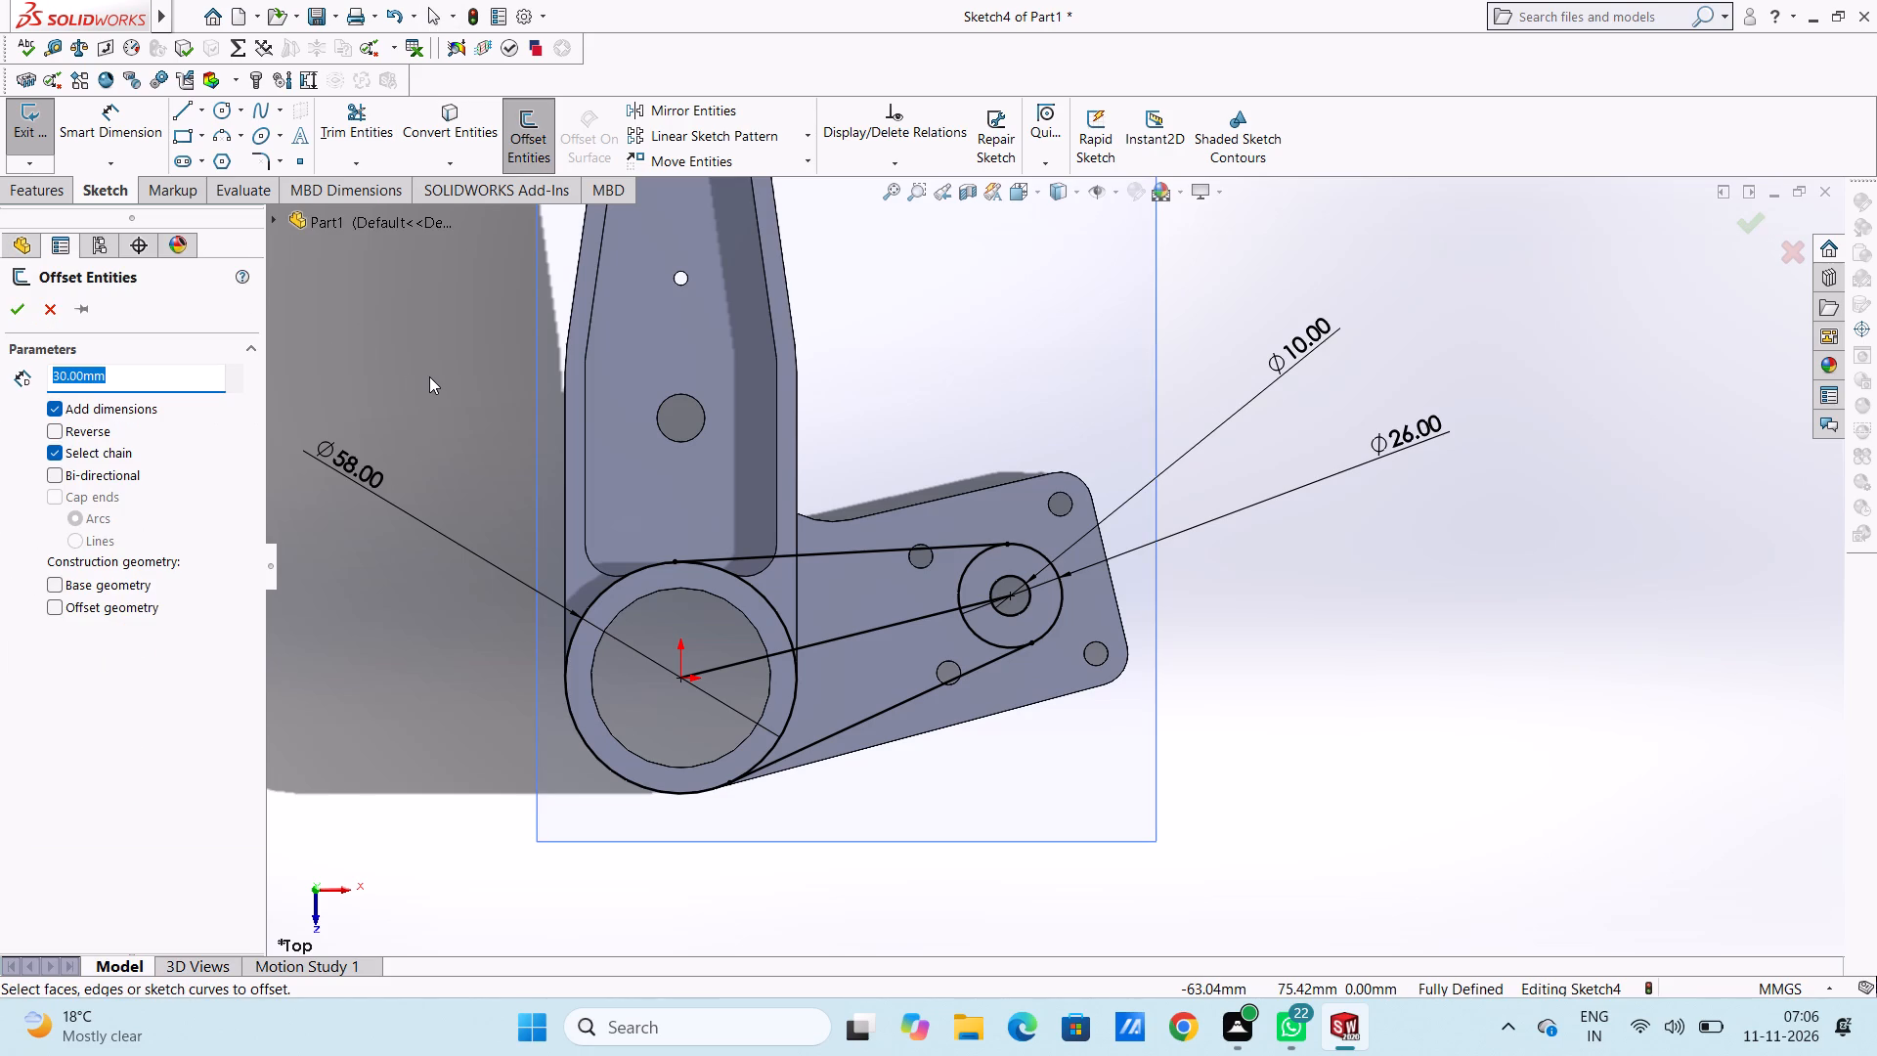
{"action": "left_click", "coordinate": [1112, 585]}
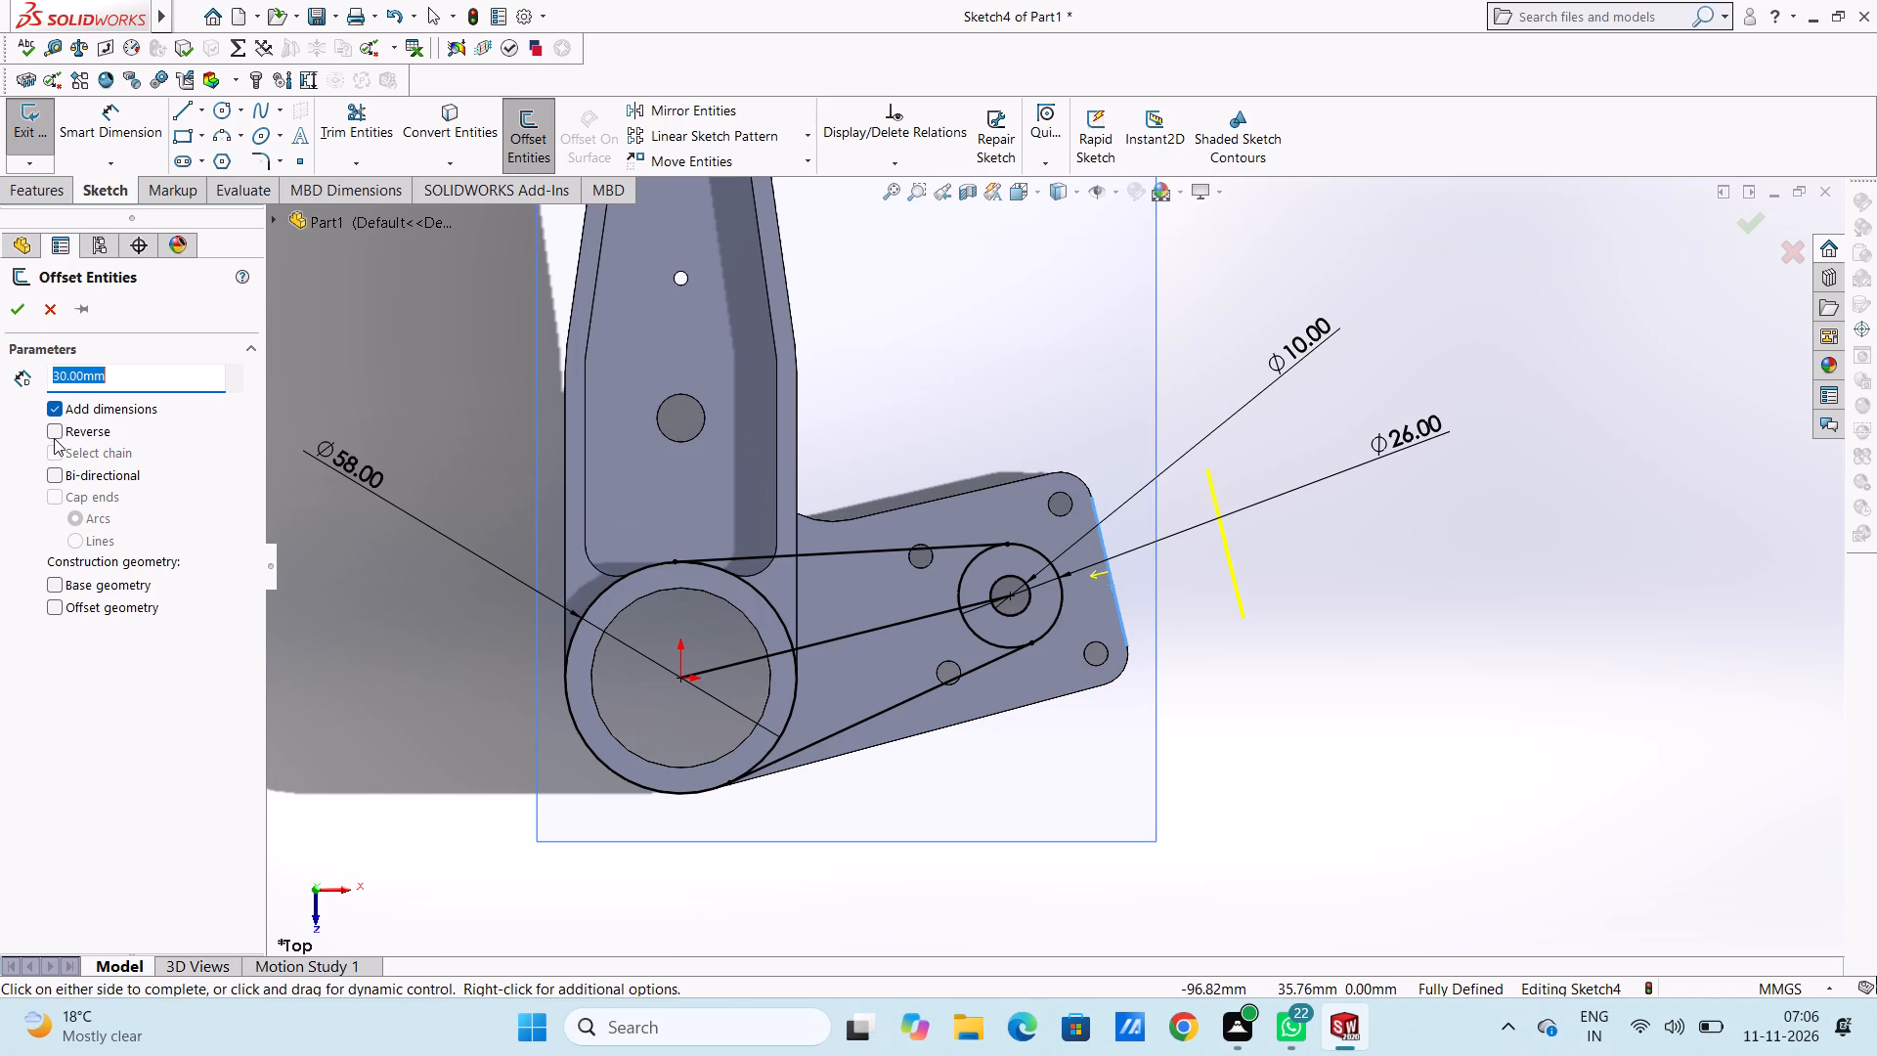
{"action": "left_click", "coordinate": [59, 430]}
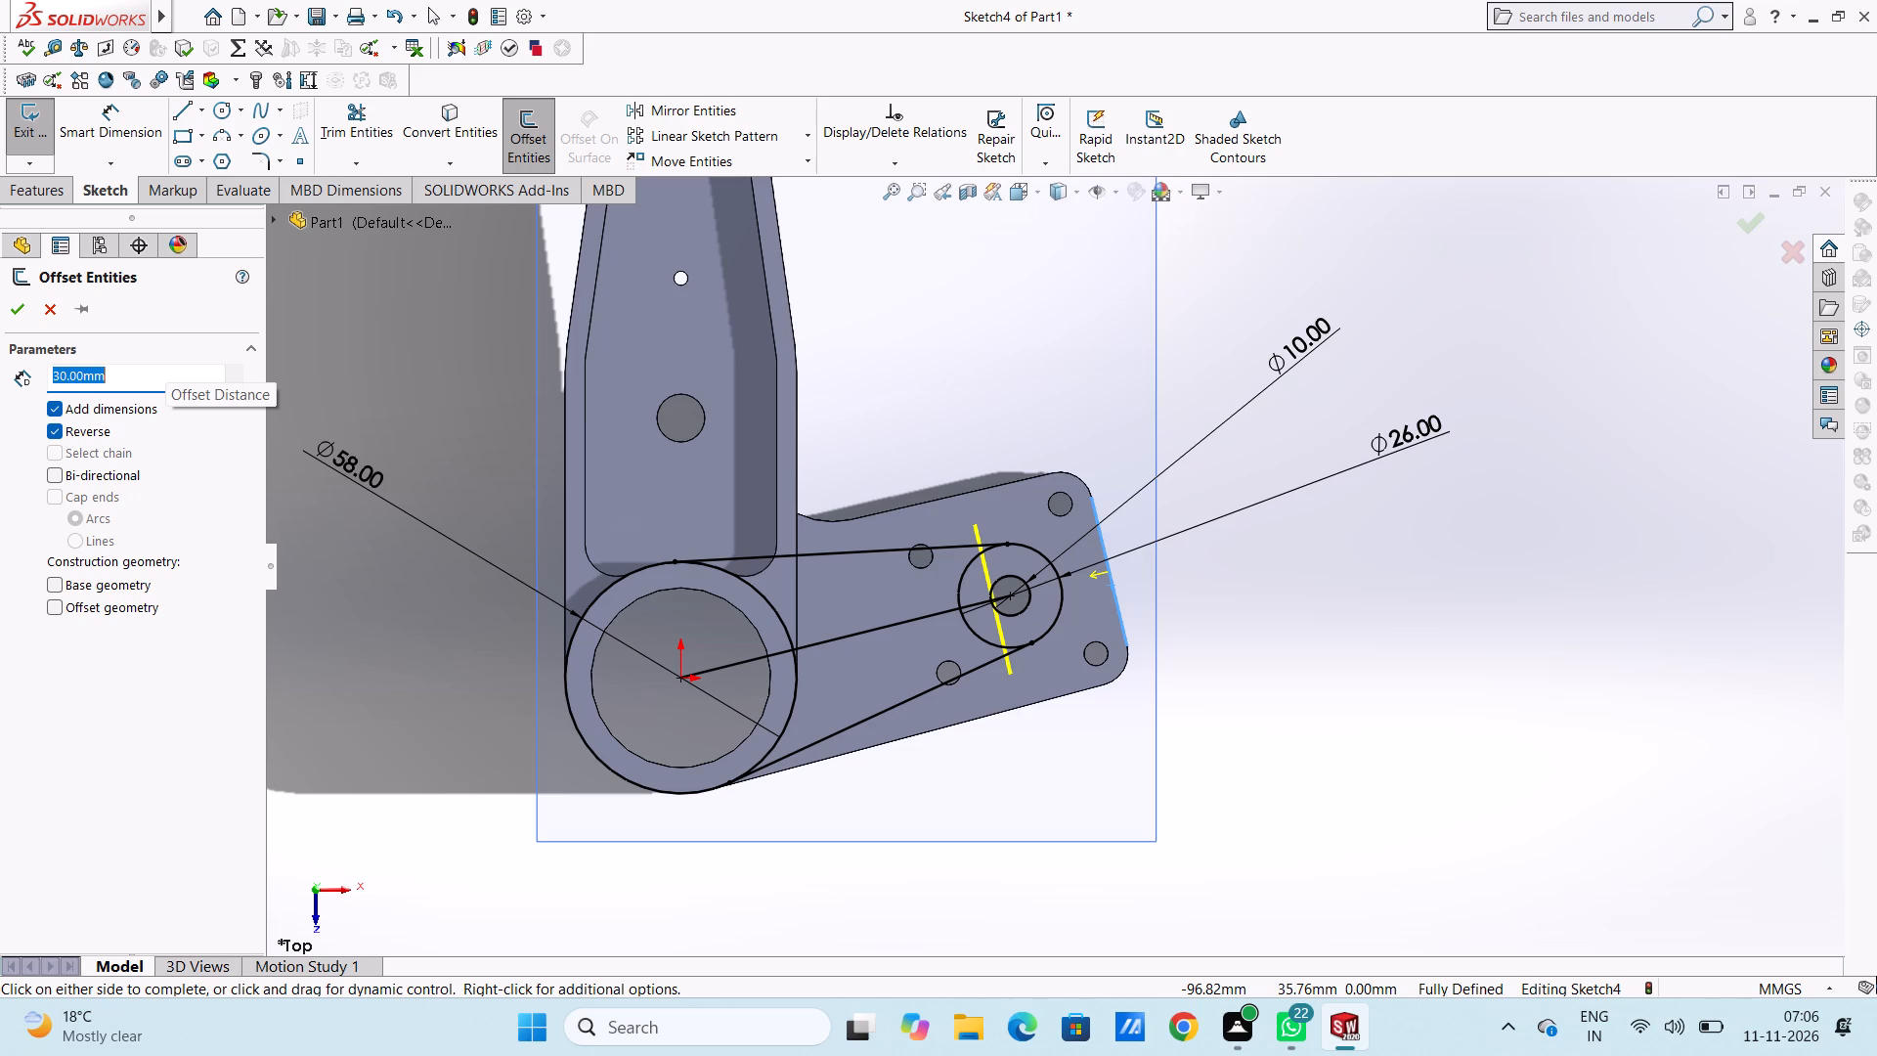
{"action": "type", "text": "11"}
{"action": "key", "text": "2"}
{"action": "type", "text": ".02"}
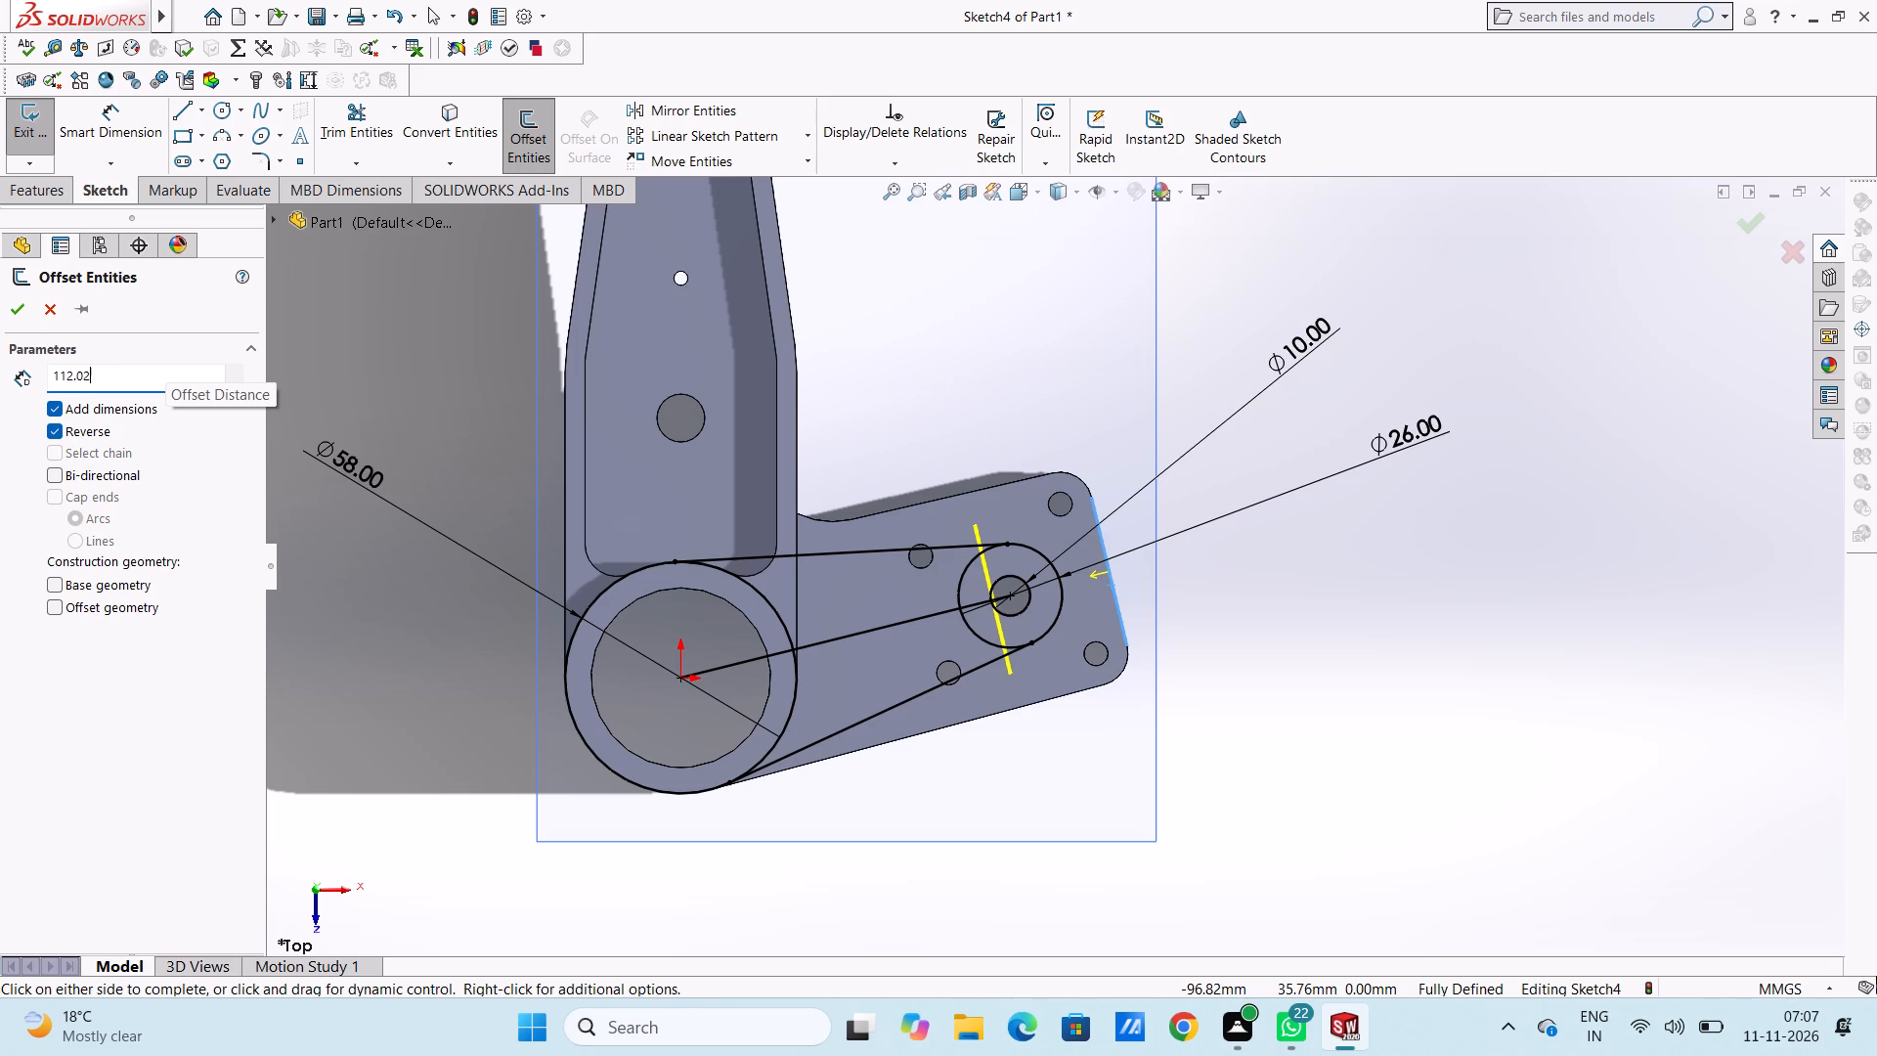
{"action": "key", "text": "BackSpace"}
{"action": "key", "text": "5"}
{"action": "key", "text": "minus"}
{"action": "key", "text": "BackSpace"}
{"action": "key", "text": "BackSpace"}
{"action": "key", "text": "BackSpace"}
{"action": "key", "text": "BackSpace"}
{"action": "key", "text": "BackSpace"}
{"action": "key", "text": "5"}
{"action": "type", "text": ".05-"}
{"action": "type", "text": "85"}
{"action": "key", "text": "Return"}
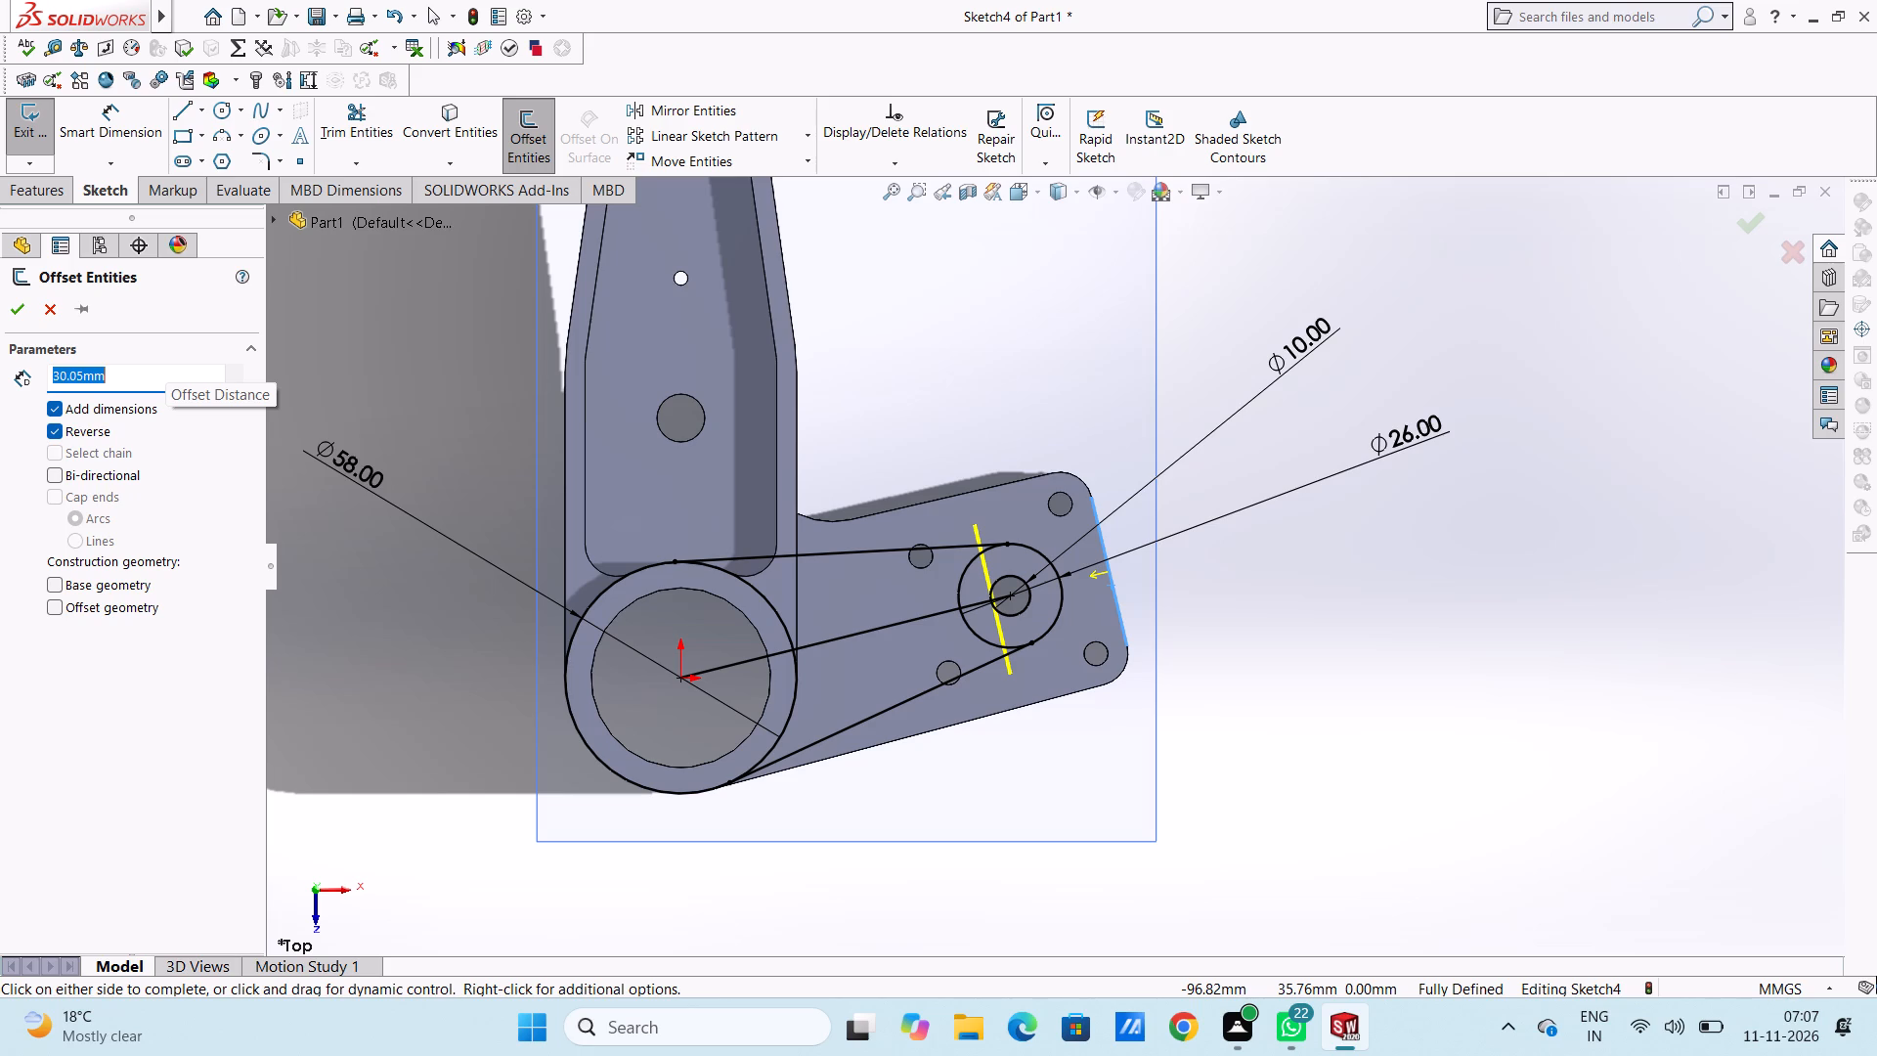
{"action": "type", "text": "110"}
{"action": "type", "text": ".5"}
{"action": "key", "text": "minus"}
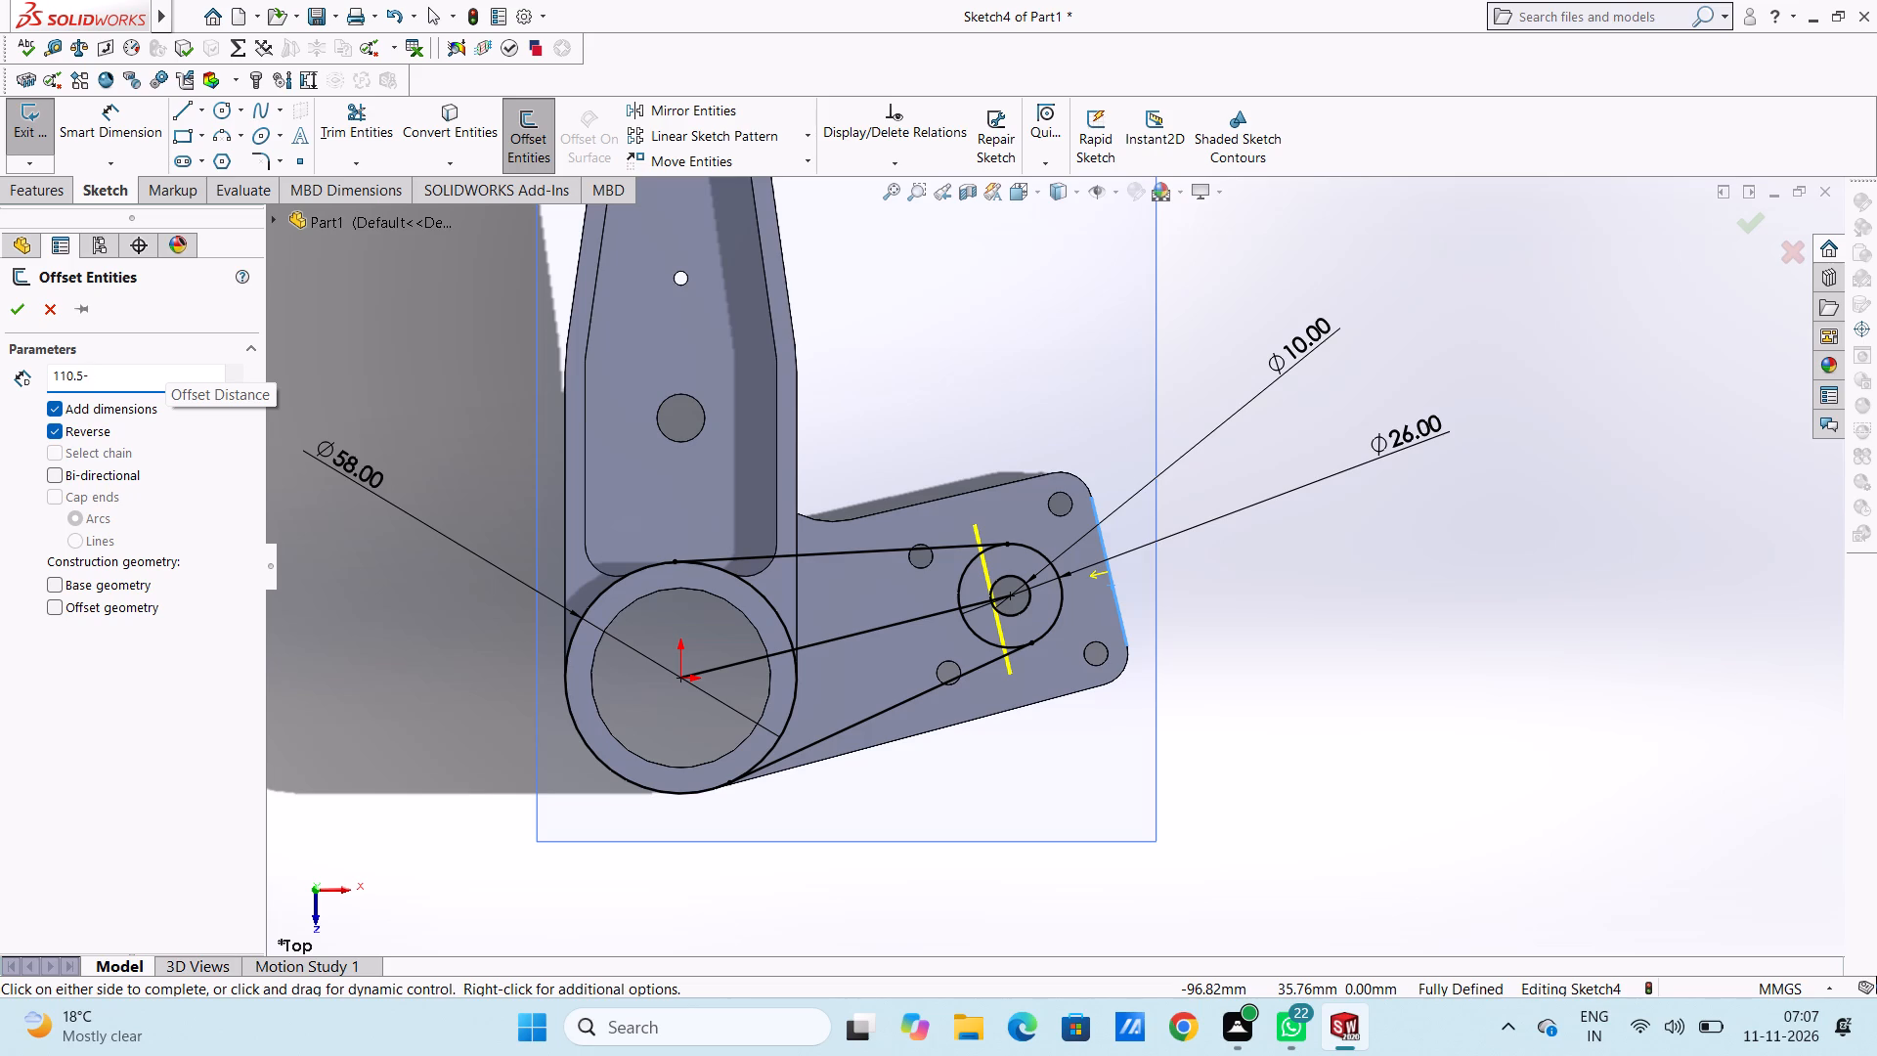
{"action": "type", "text": "85"}
{"action": "key", "text": "Return"}
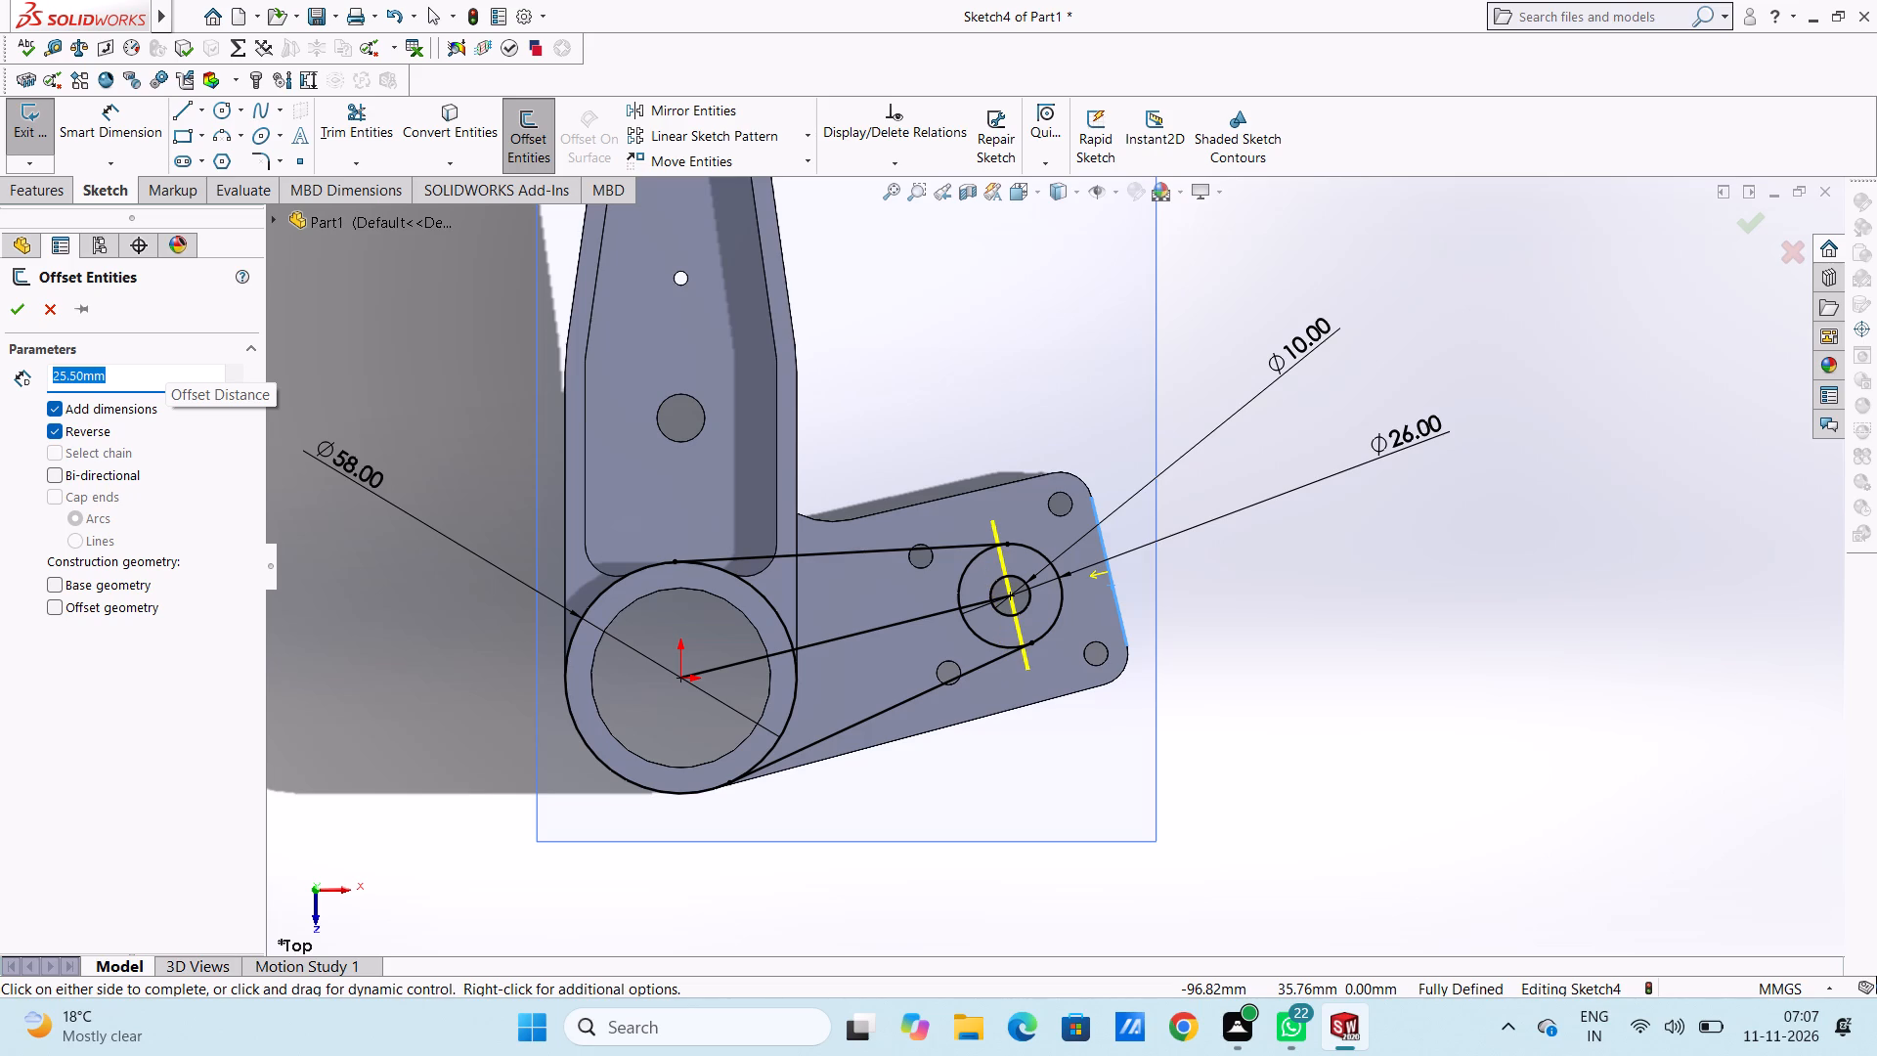
{"action": "left_click", "coordinate": [18, 309]}
{"action": "left_click", "coordinate": [458, 390]}
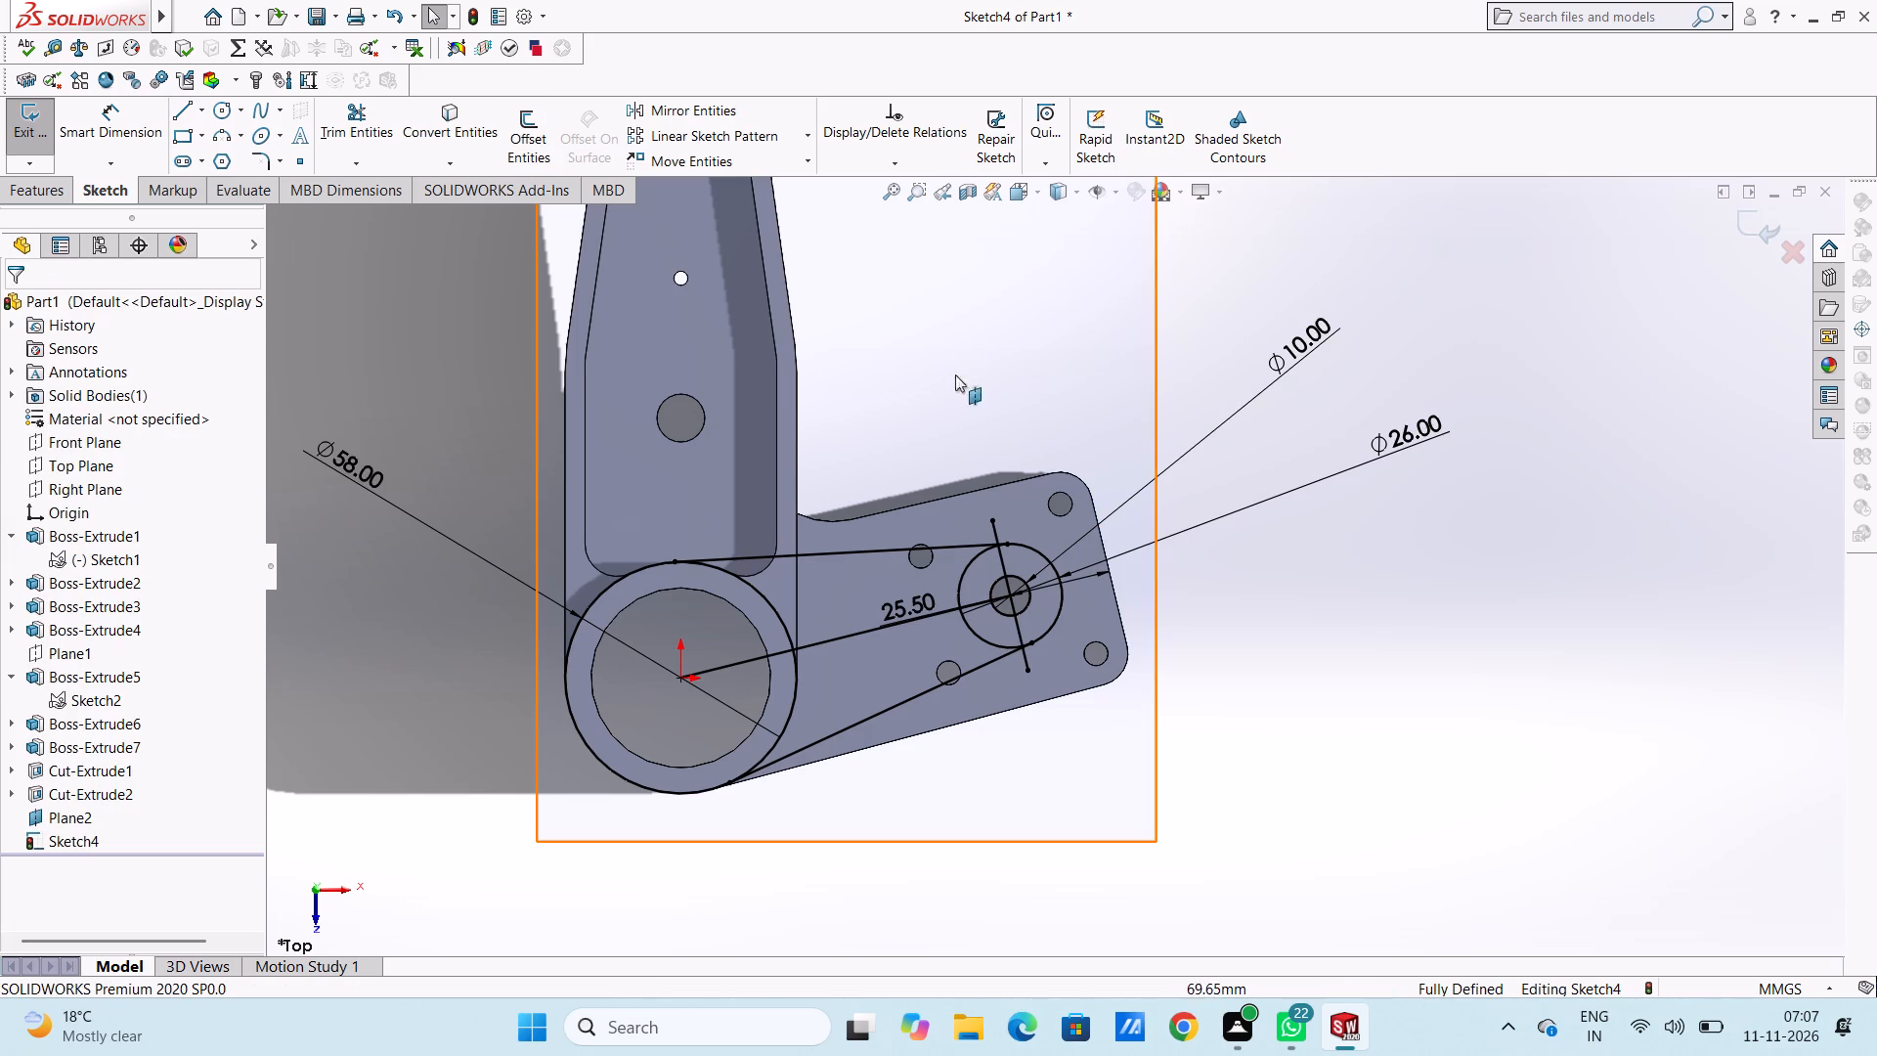
Offset the cross line through the arm hole by 43 mm toward the round boss, with the direction reversed.
{"action": "scroll", "coordinate": [1064, 519], "scroll_direction": "down", "scroll_amount": 4}
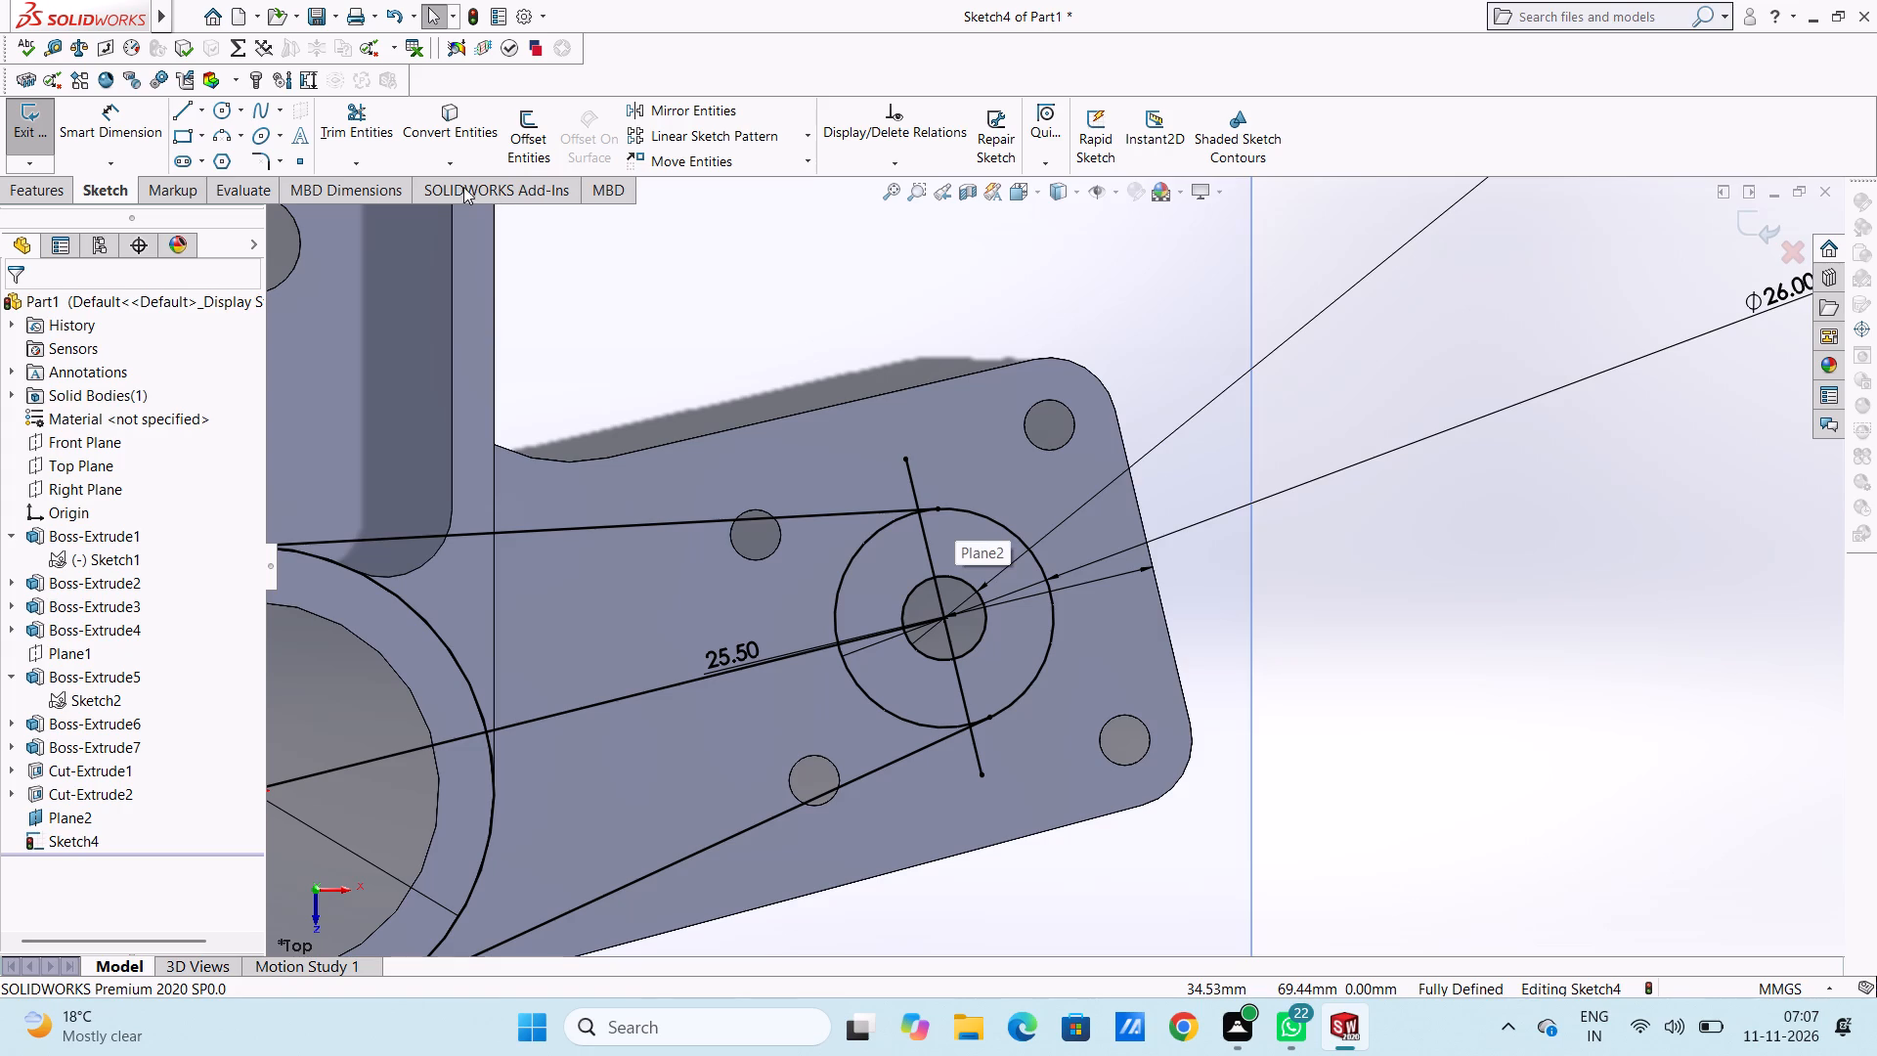
{"action": "left_click", "coordinate": [532, 122]}
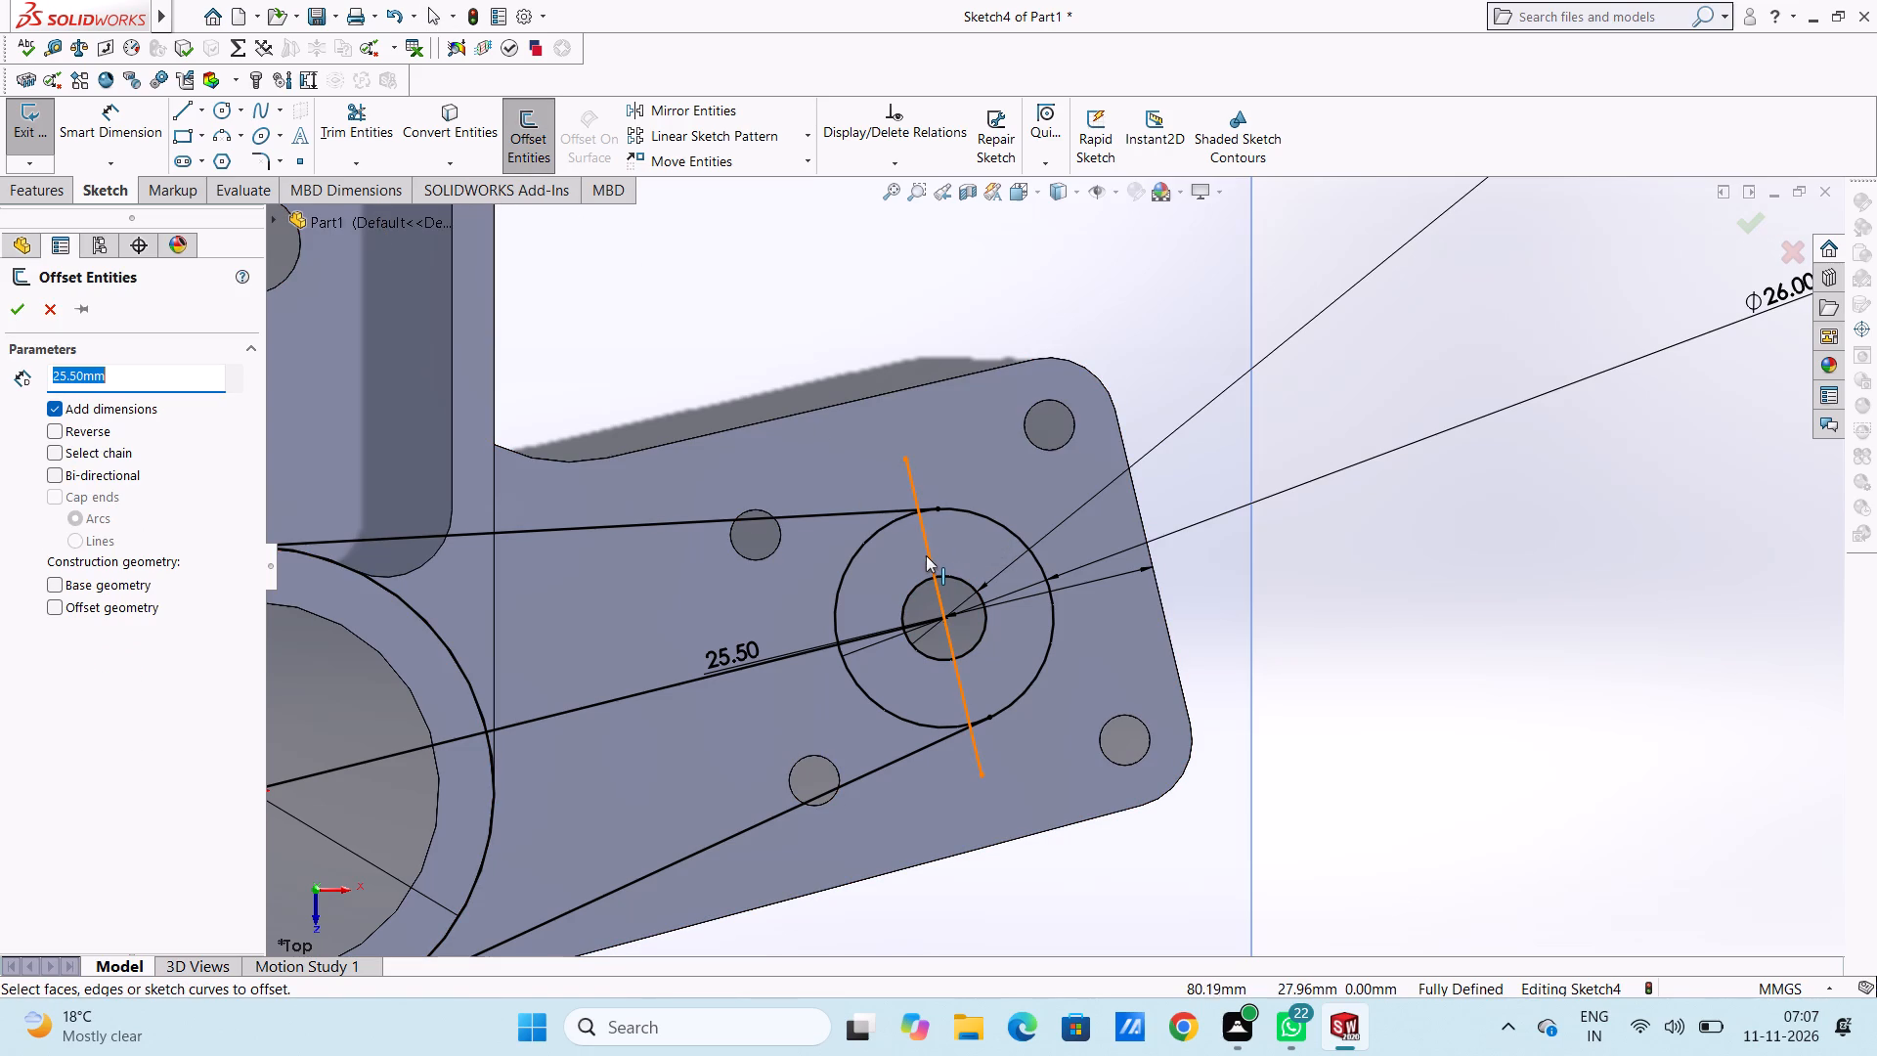
{"action": "left_click", "coordinate": [929, 555]}
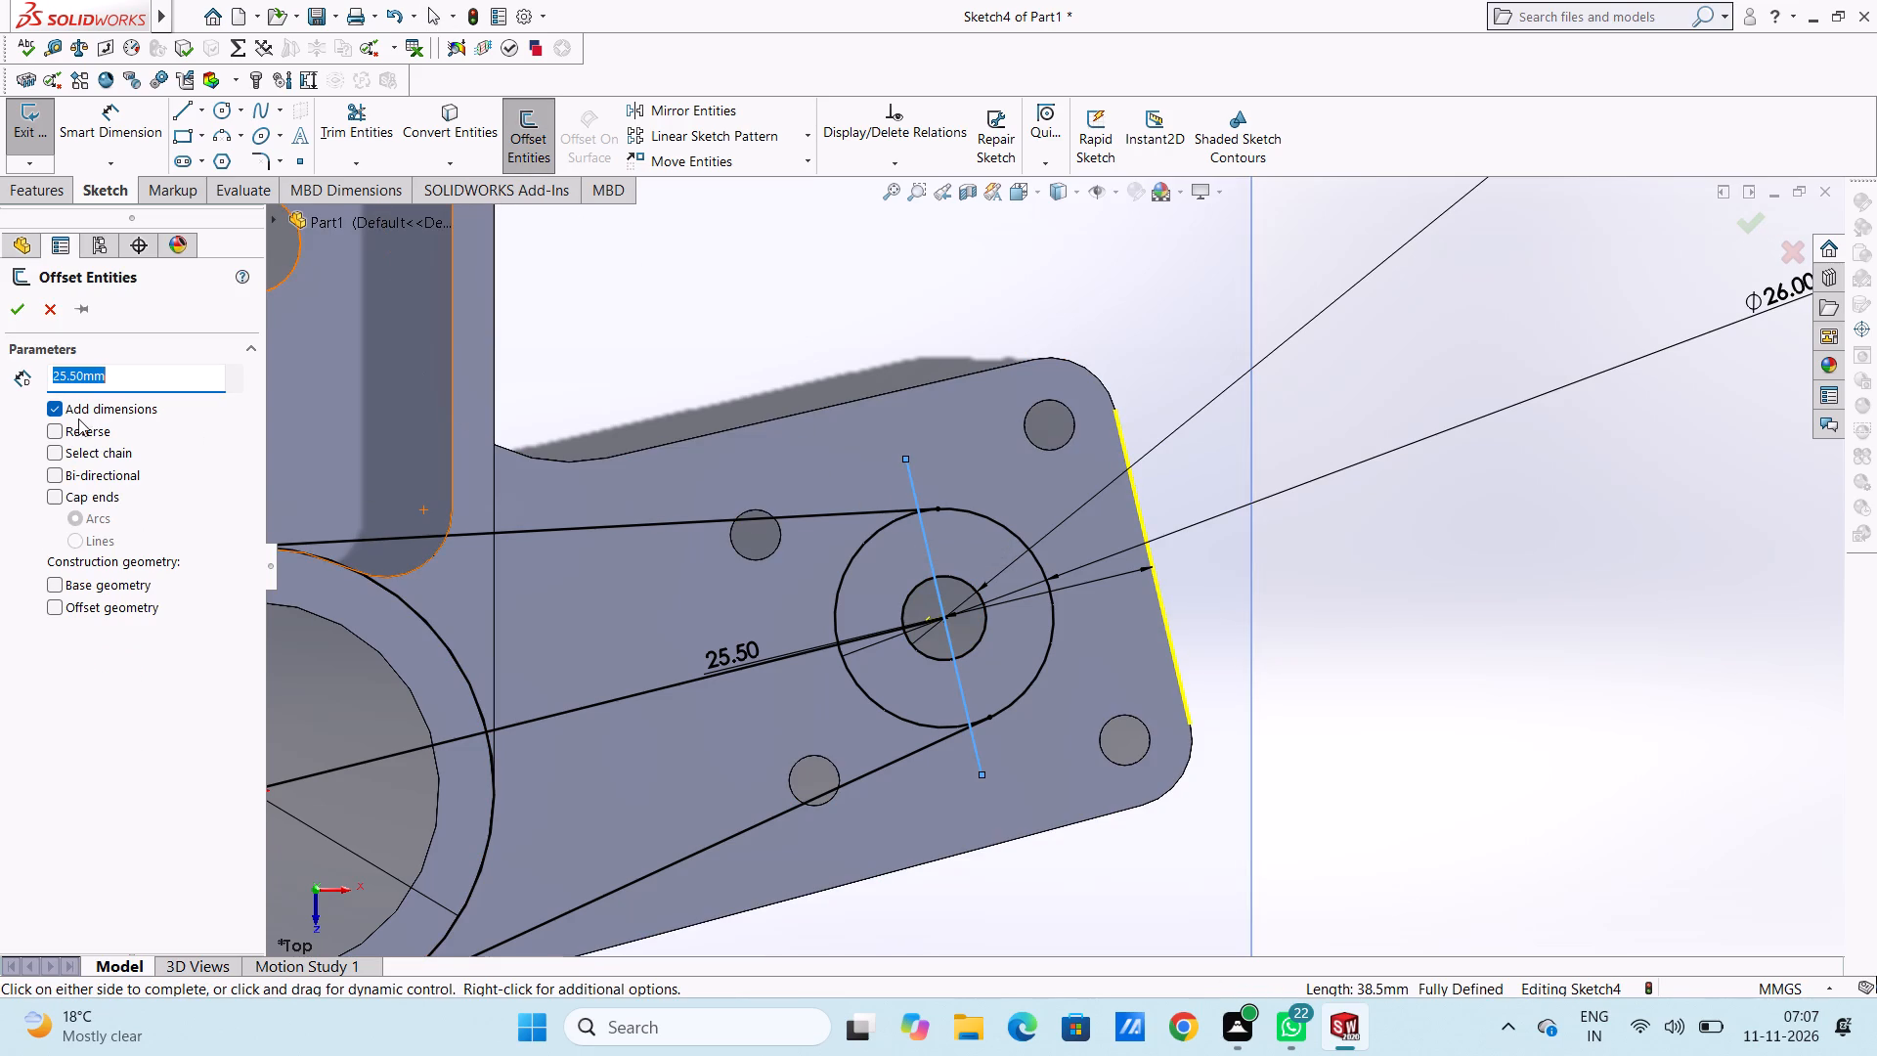
{"action": "left_click", "coordinate": [51, 425]}
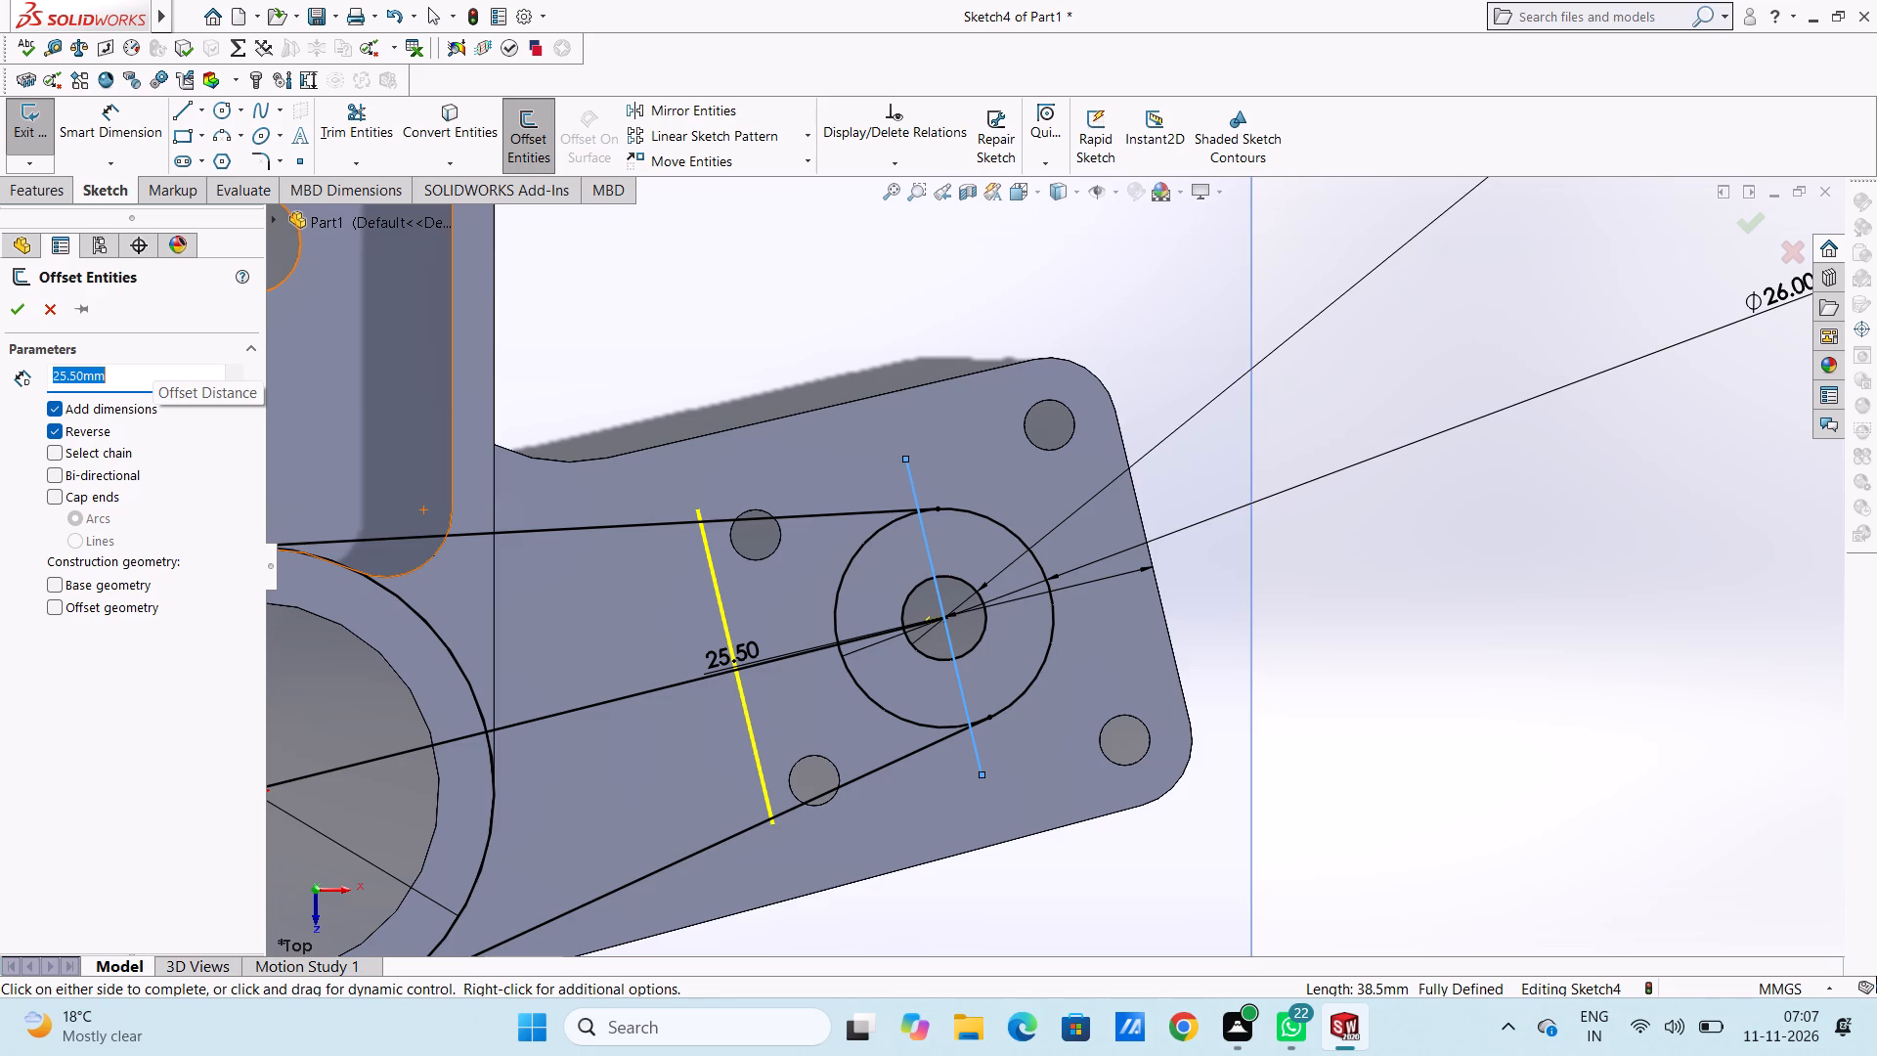
{"action": "type", "text": "43"}
{"action": "key", "text": "Return"}
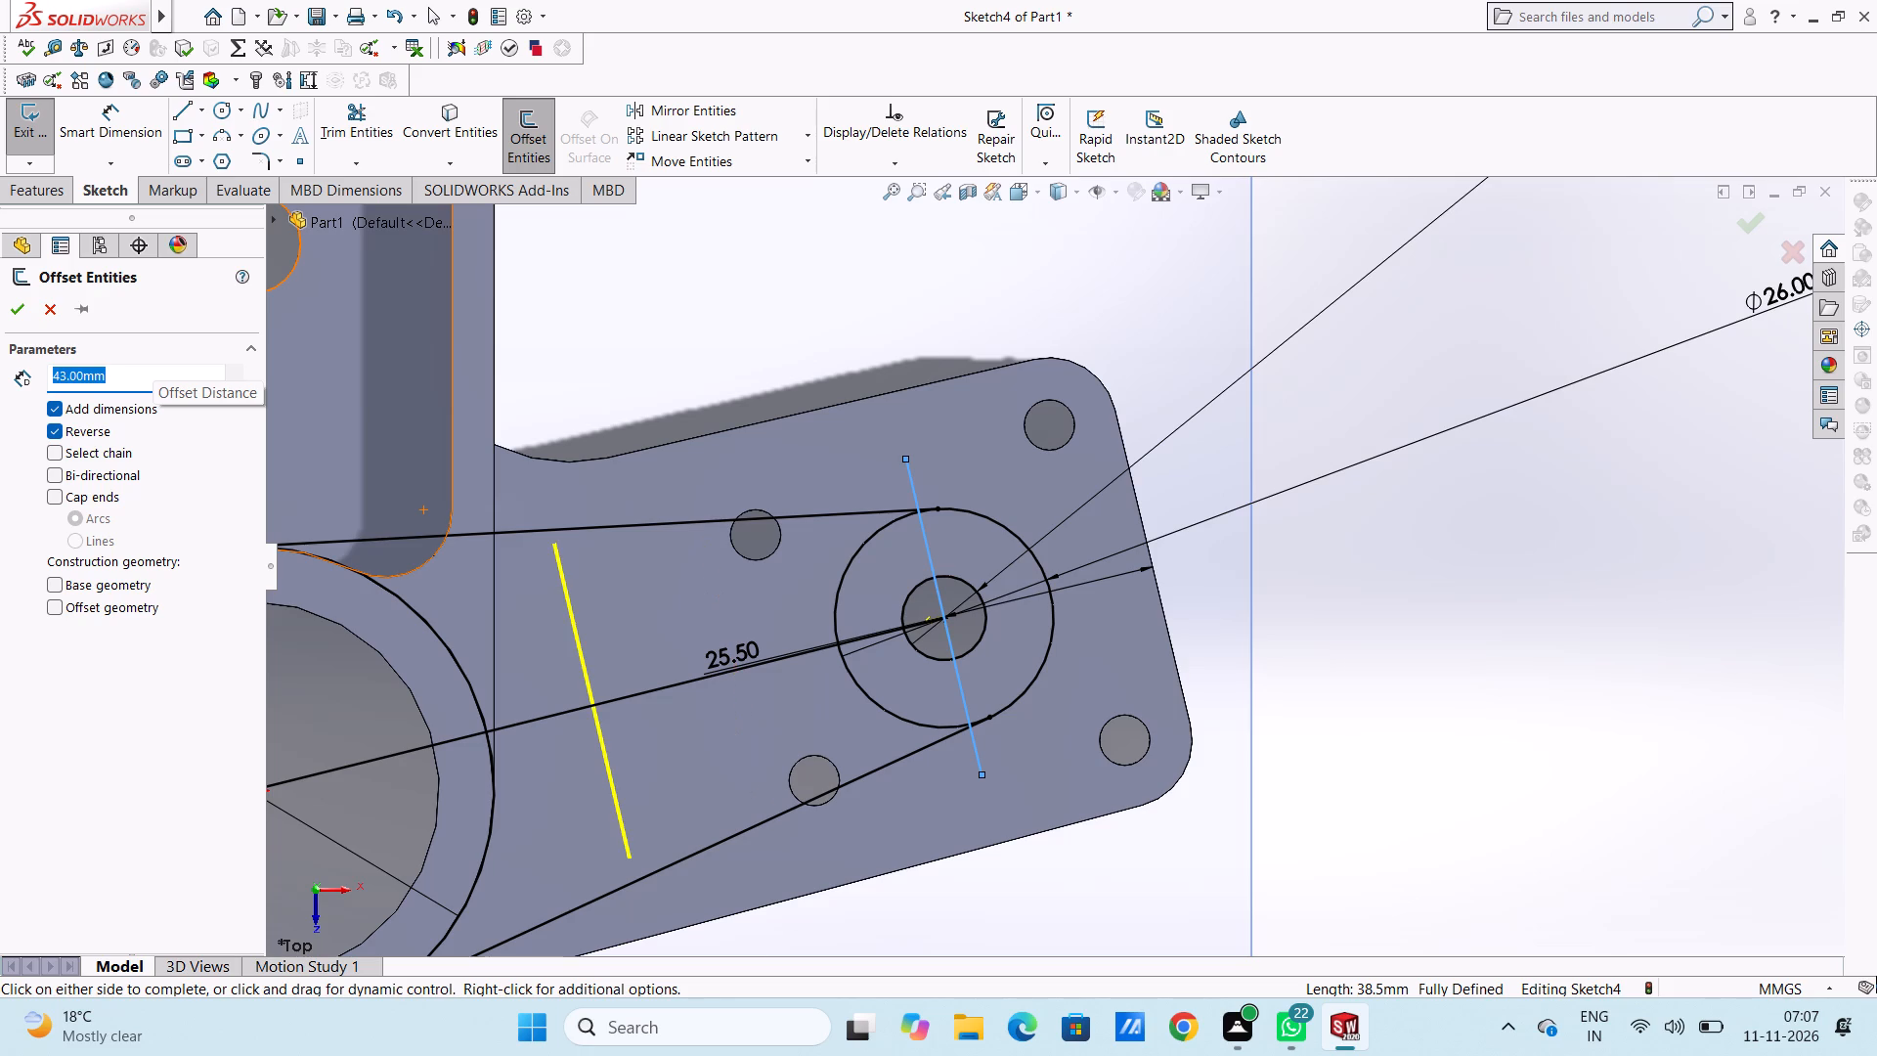
{"action": "scroll", "coordinate": [856, 343], "scroll_direction": "up", "scroll_amount": 5}
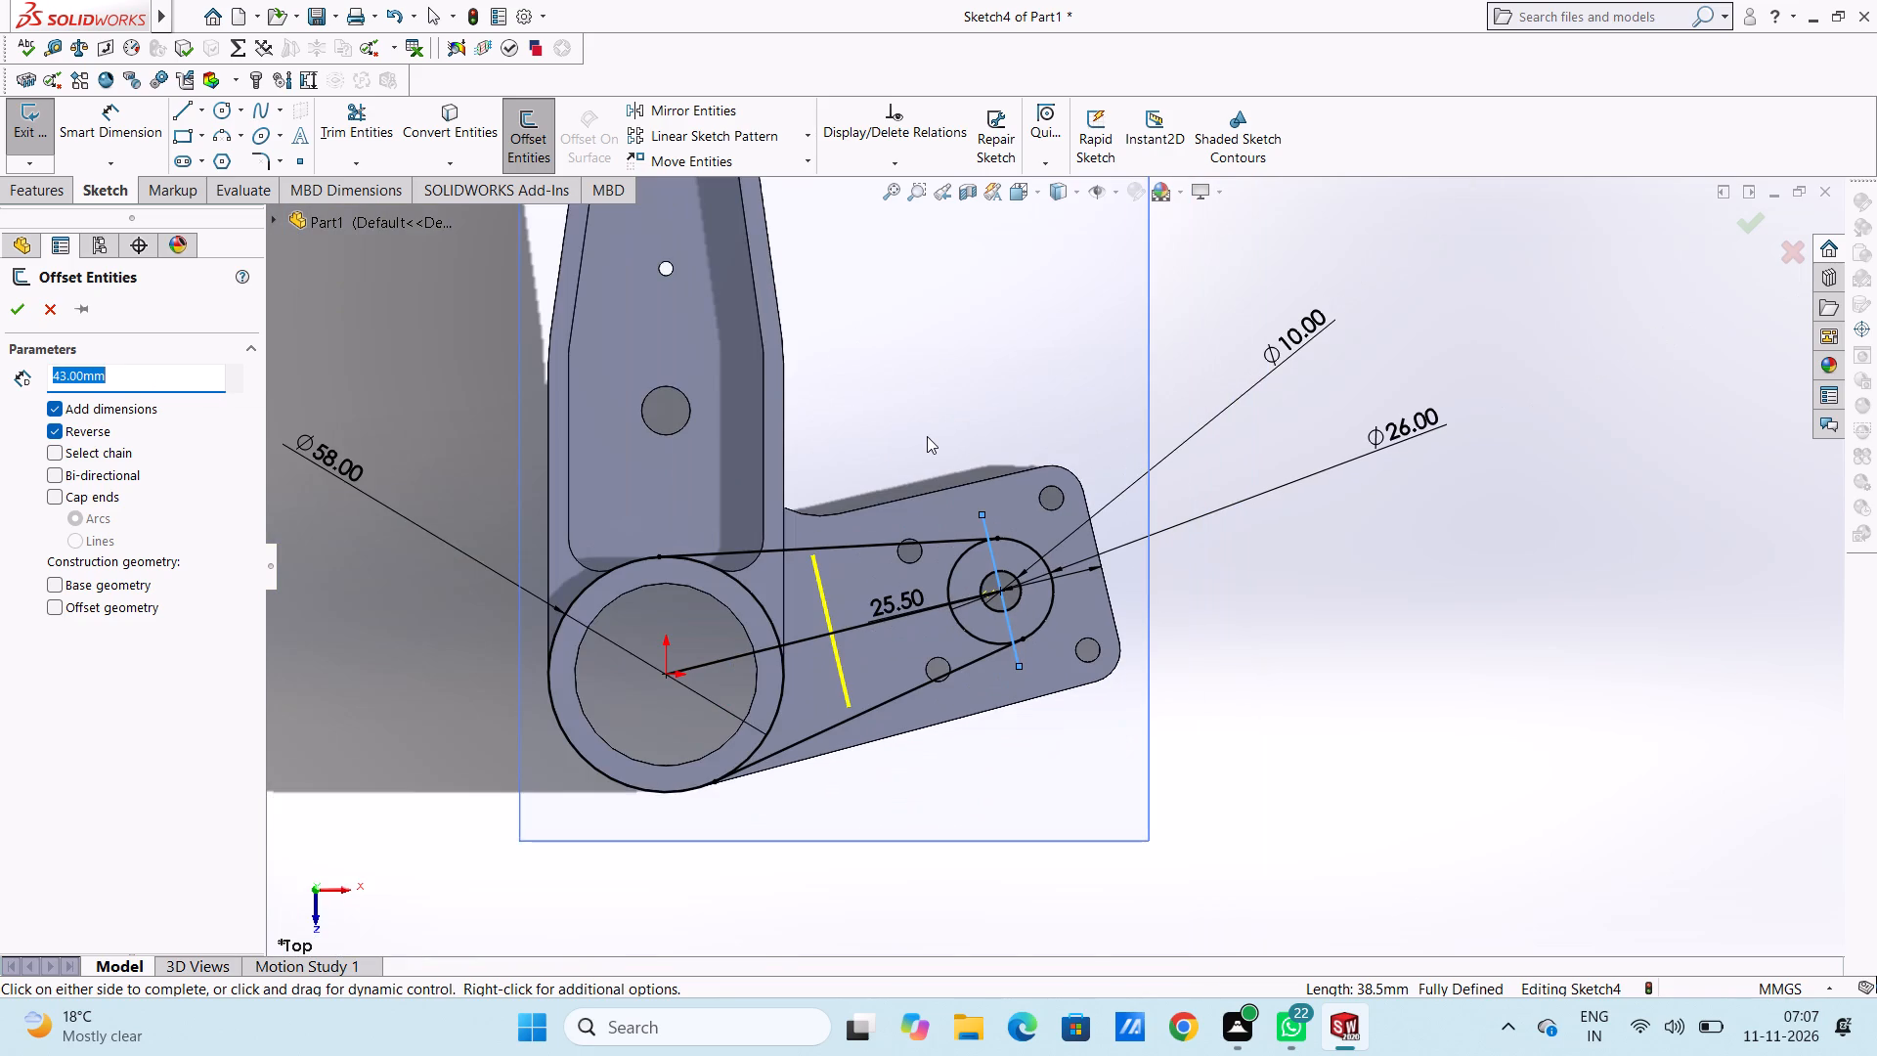
{"action": "scroll", "coordinate": [927, 436], "scroll_direction": "up", "scroll_amount": 2}
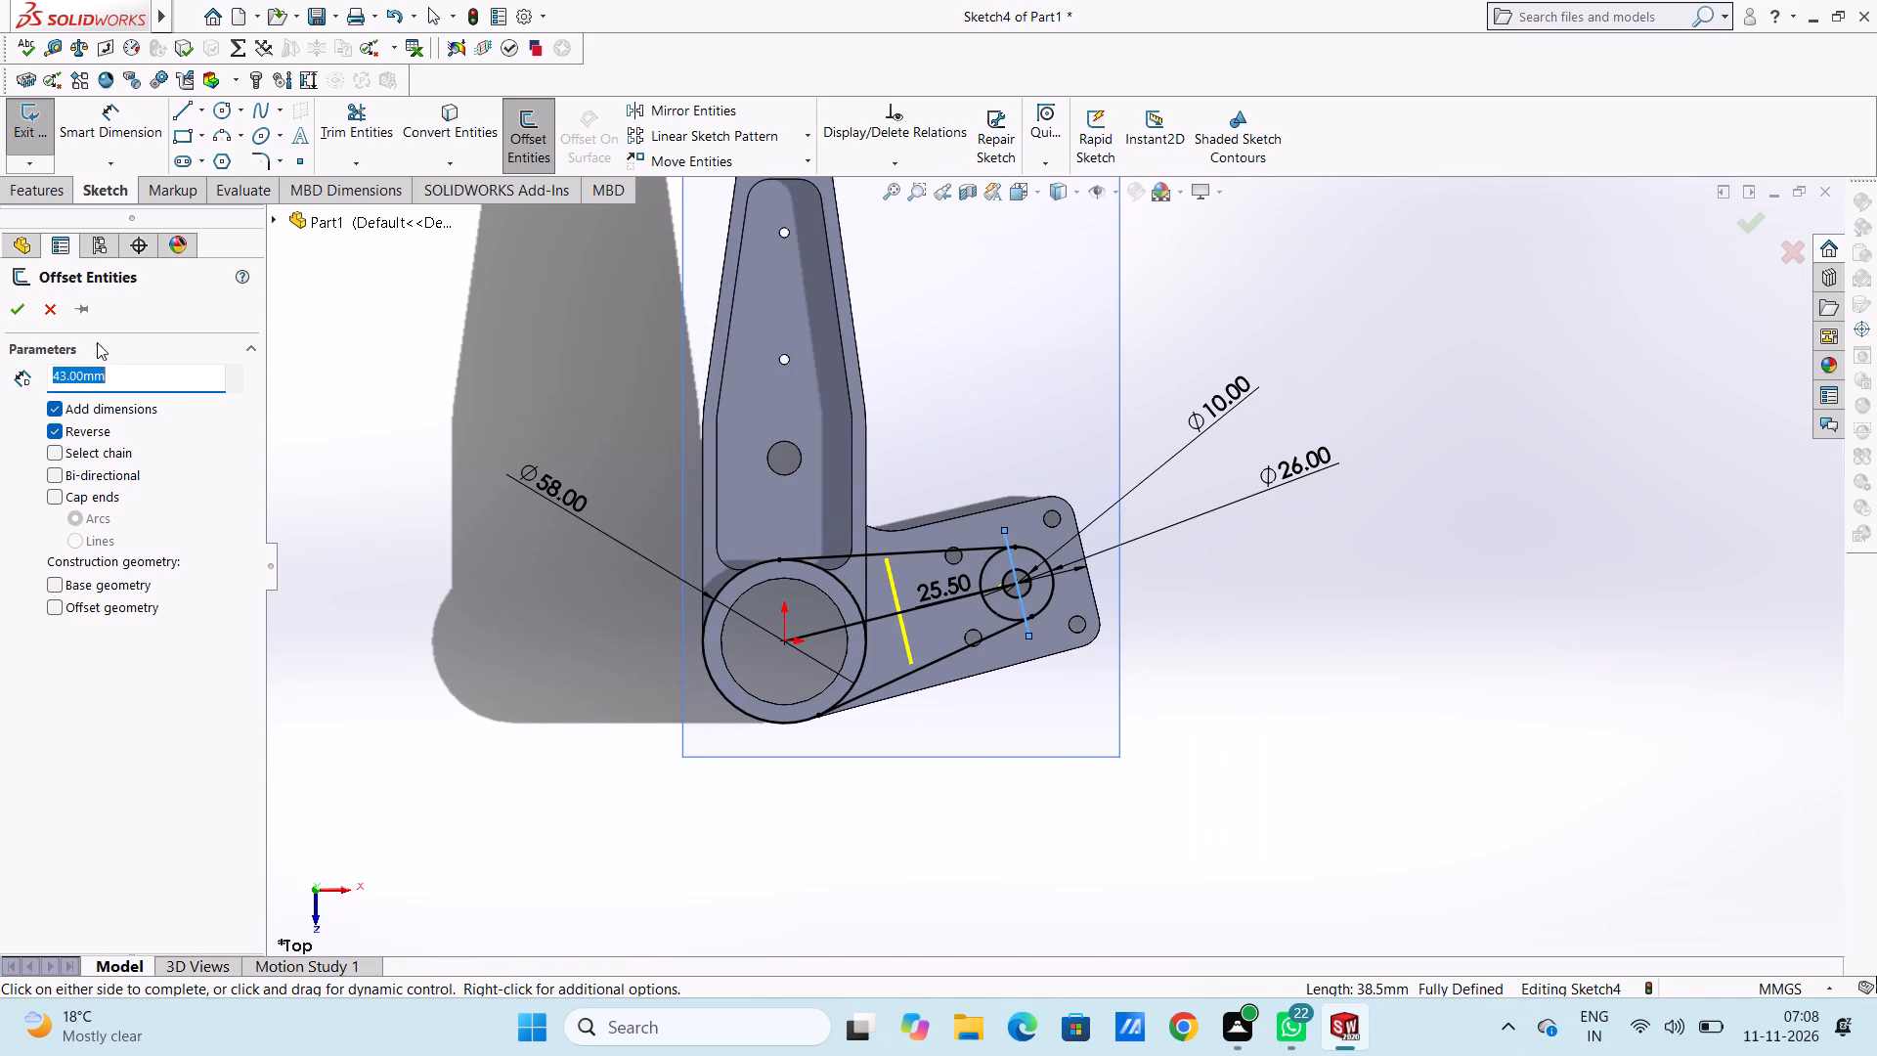
{"action": "left_click", "coordinate": [16, 309]}
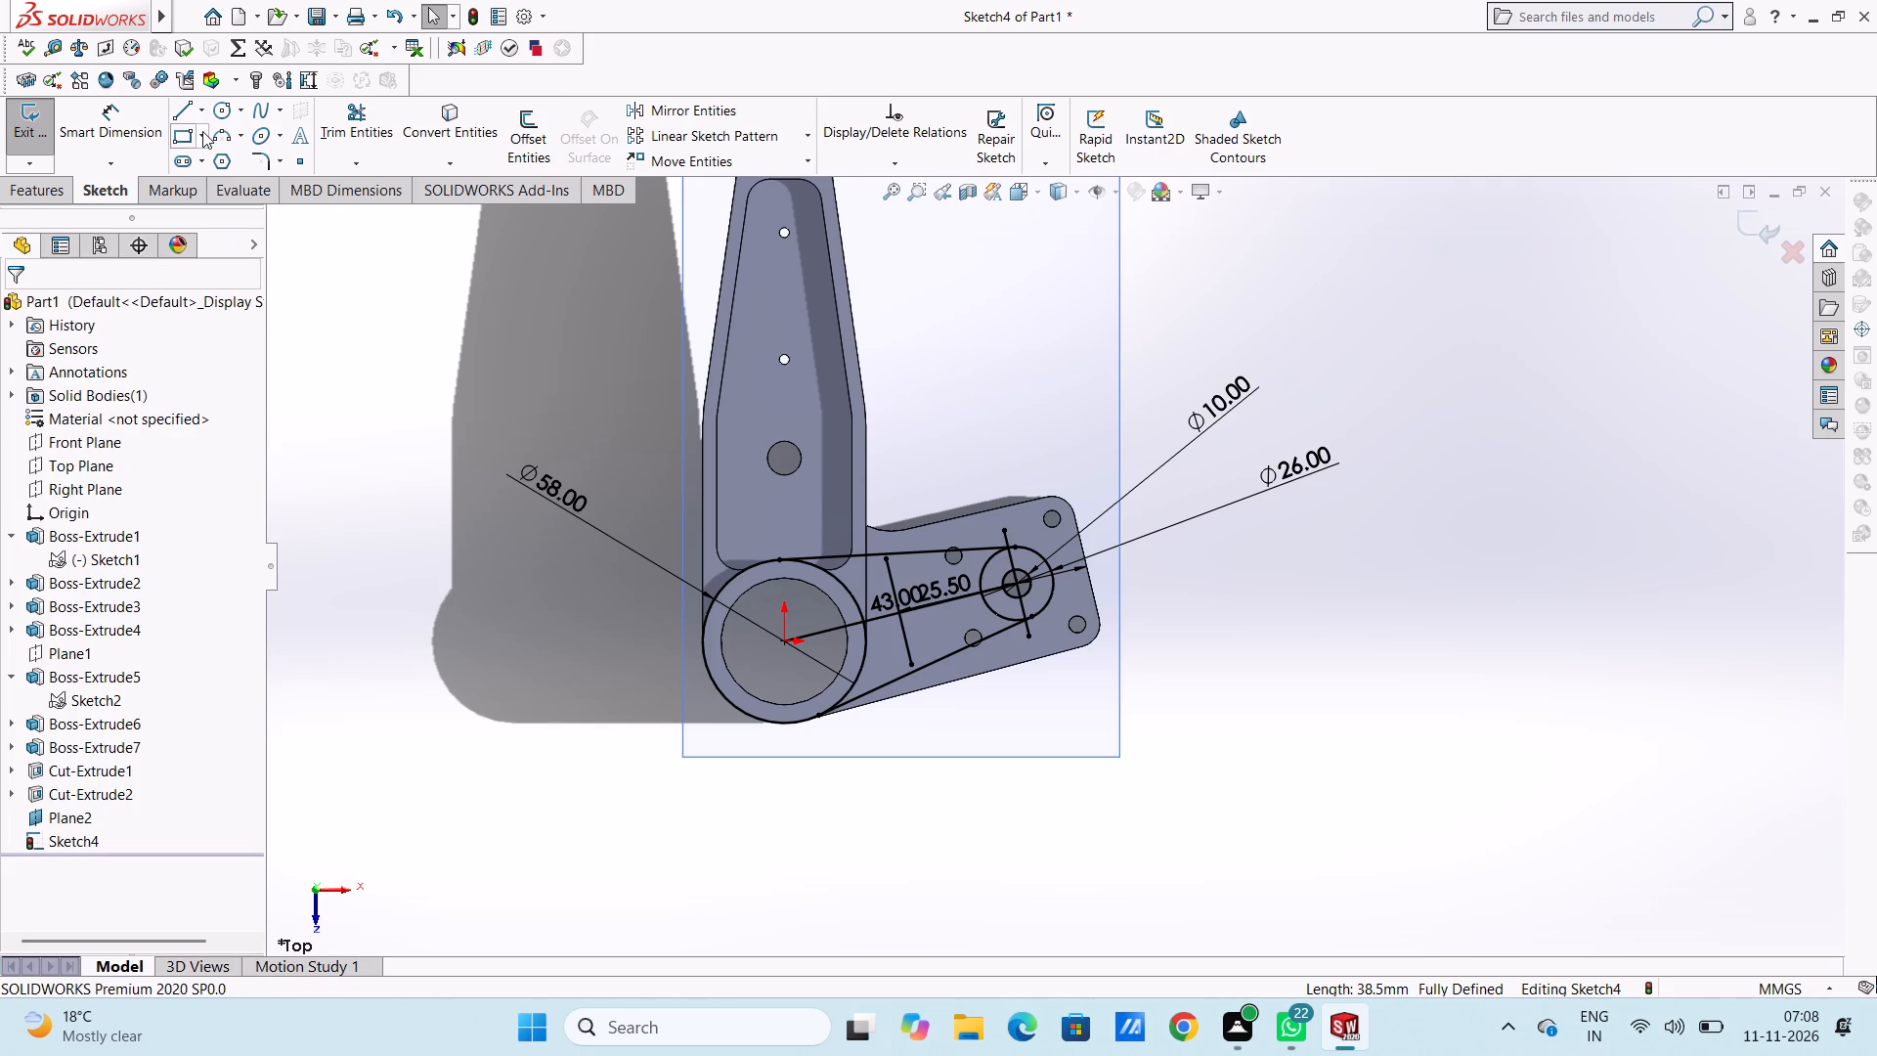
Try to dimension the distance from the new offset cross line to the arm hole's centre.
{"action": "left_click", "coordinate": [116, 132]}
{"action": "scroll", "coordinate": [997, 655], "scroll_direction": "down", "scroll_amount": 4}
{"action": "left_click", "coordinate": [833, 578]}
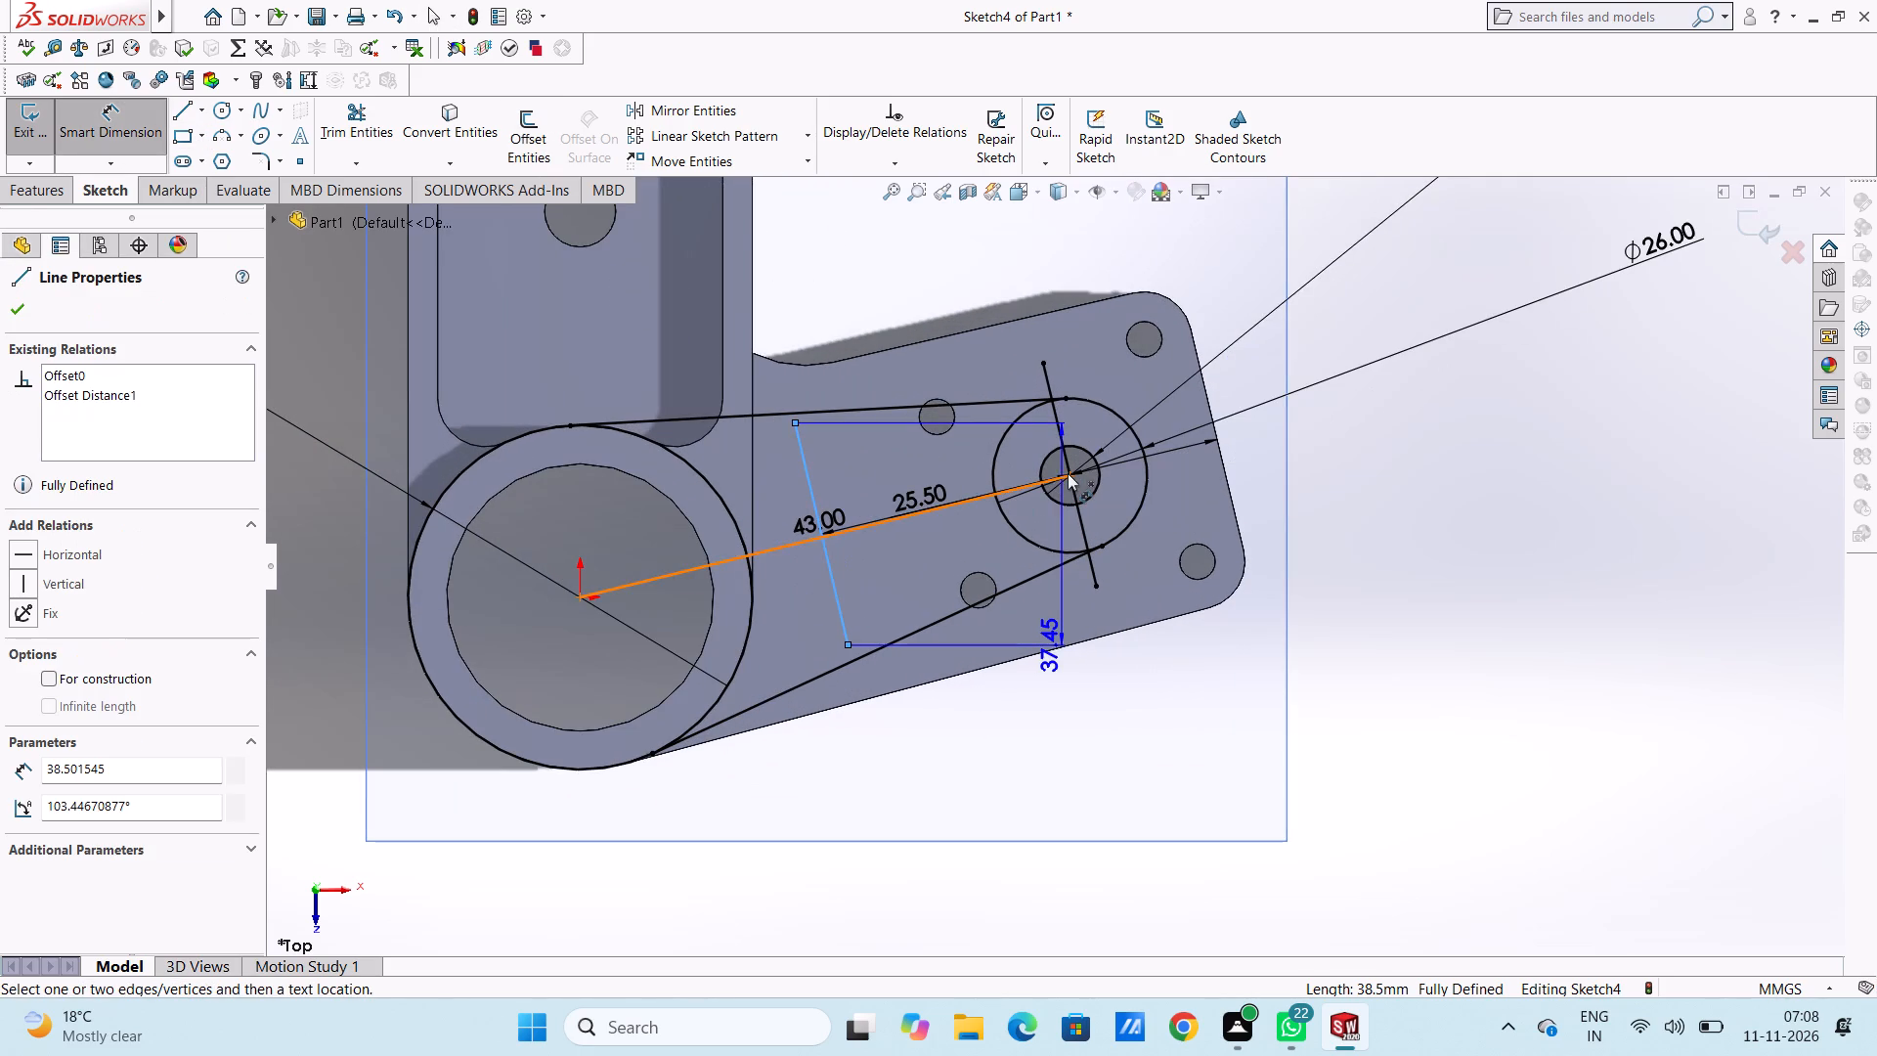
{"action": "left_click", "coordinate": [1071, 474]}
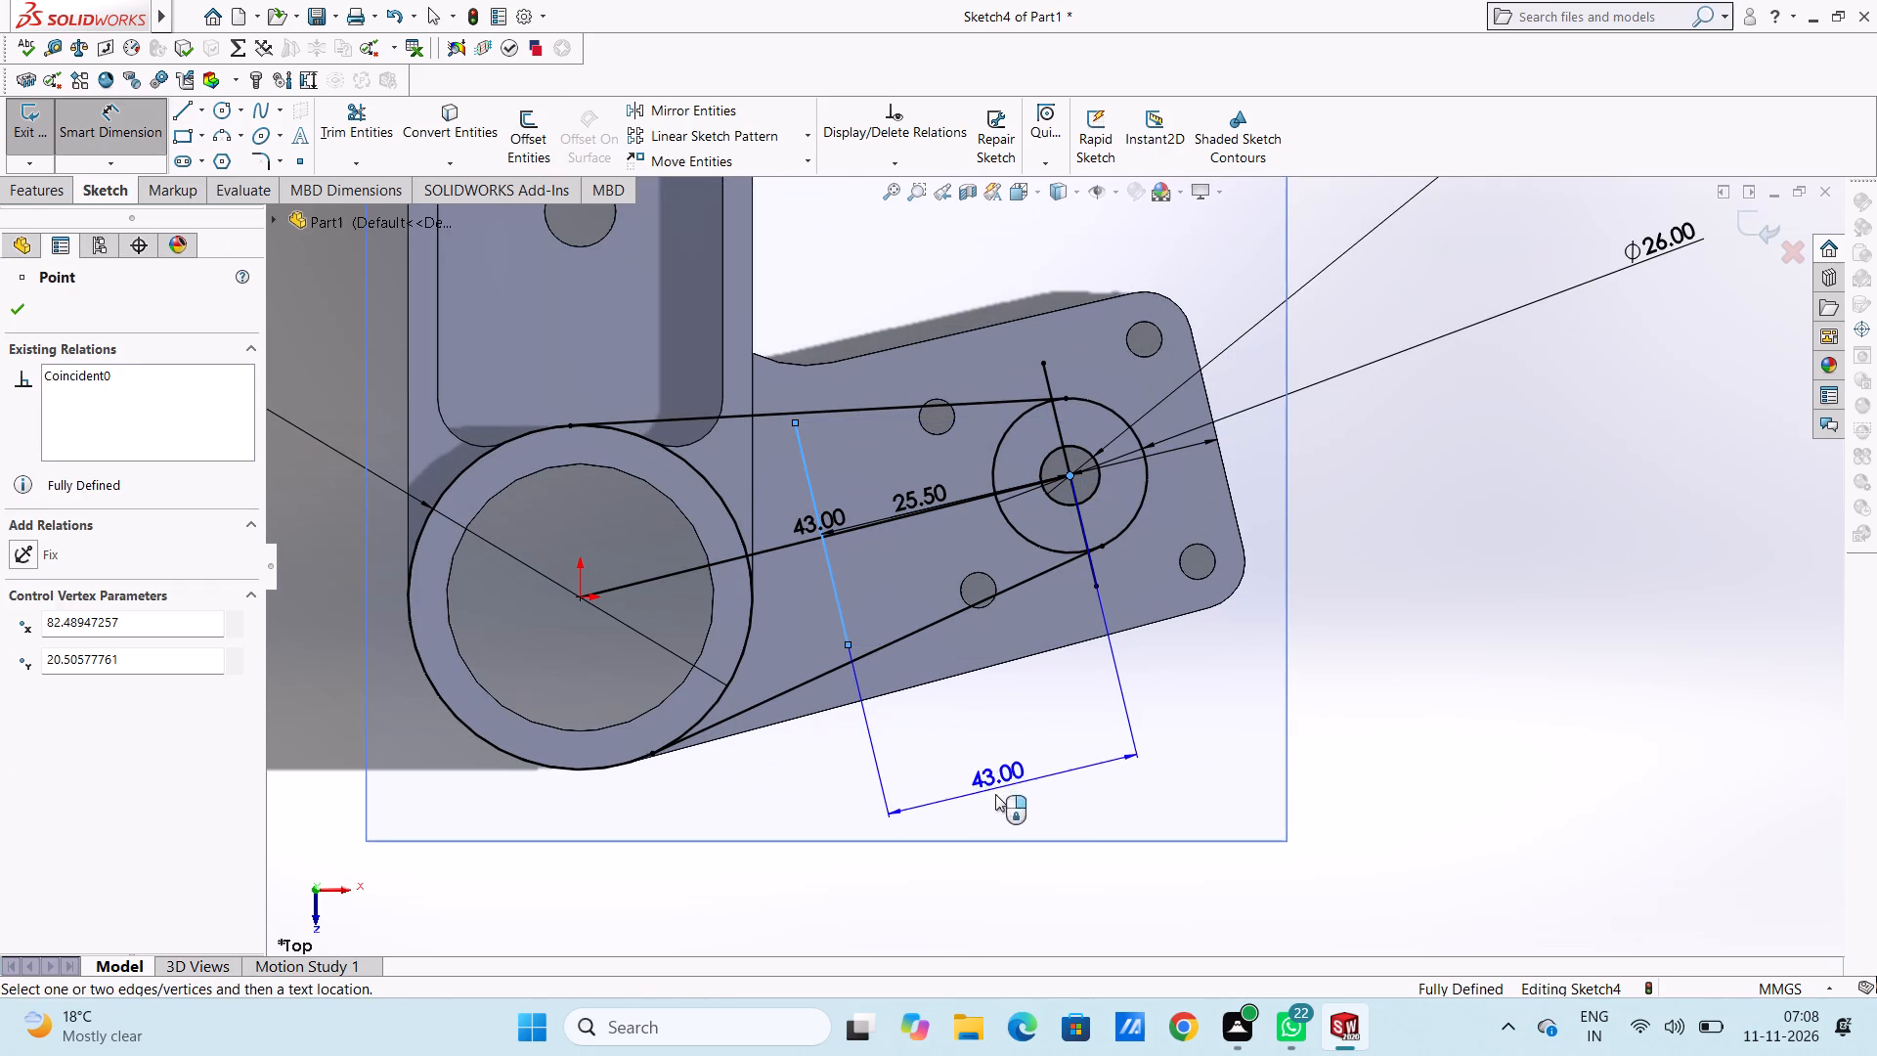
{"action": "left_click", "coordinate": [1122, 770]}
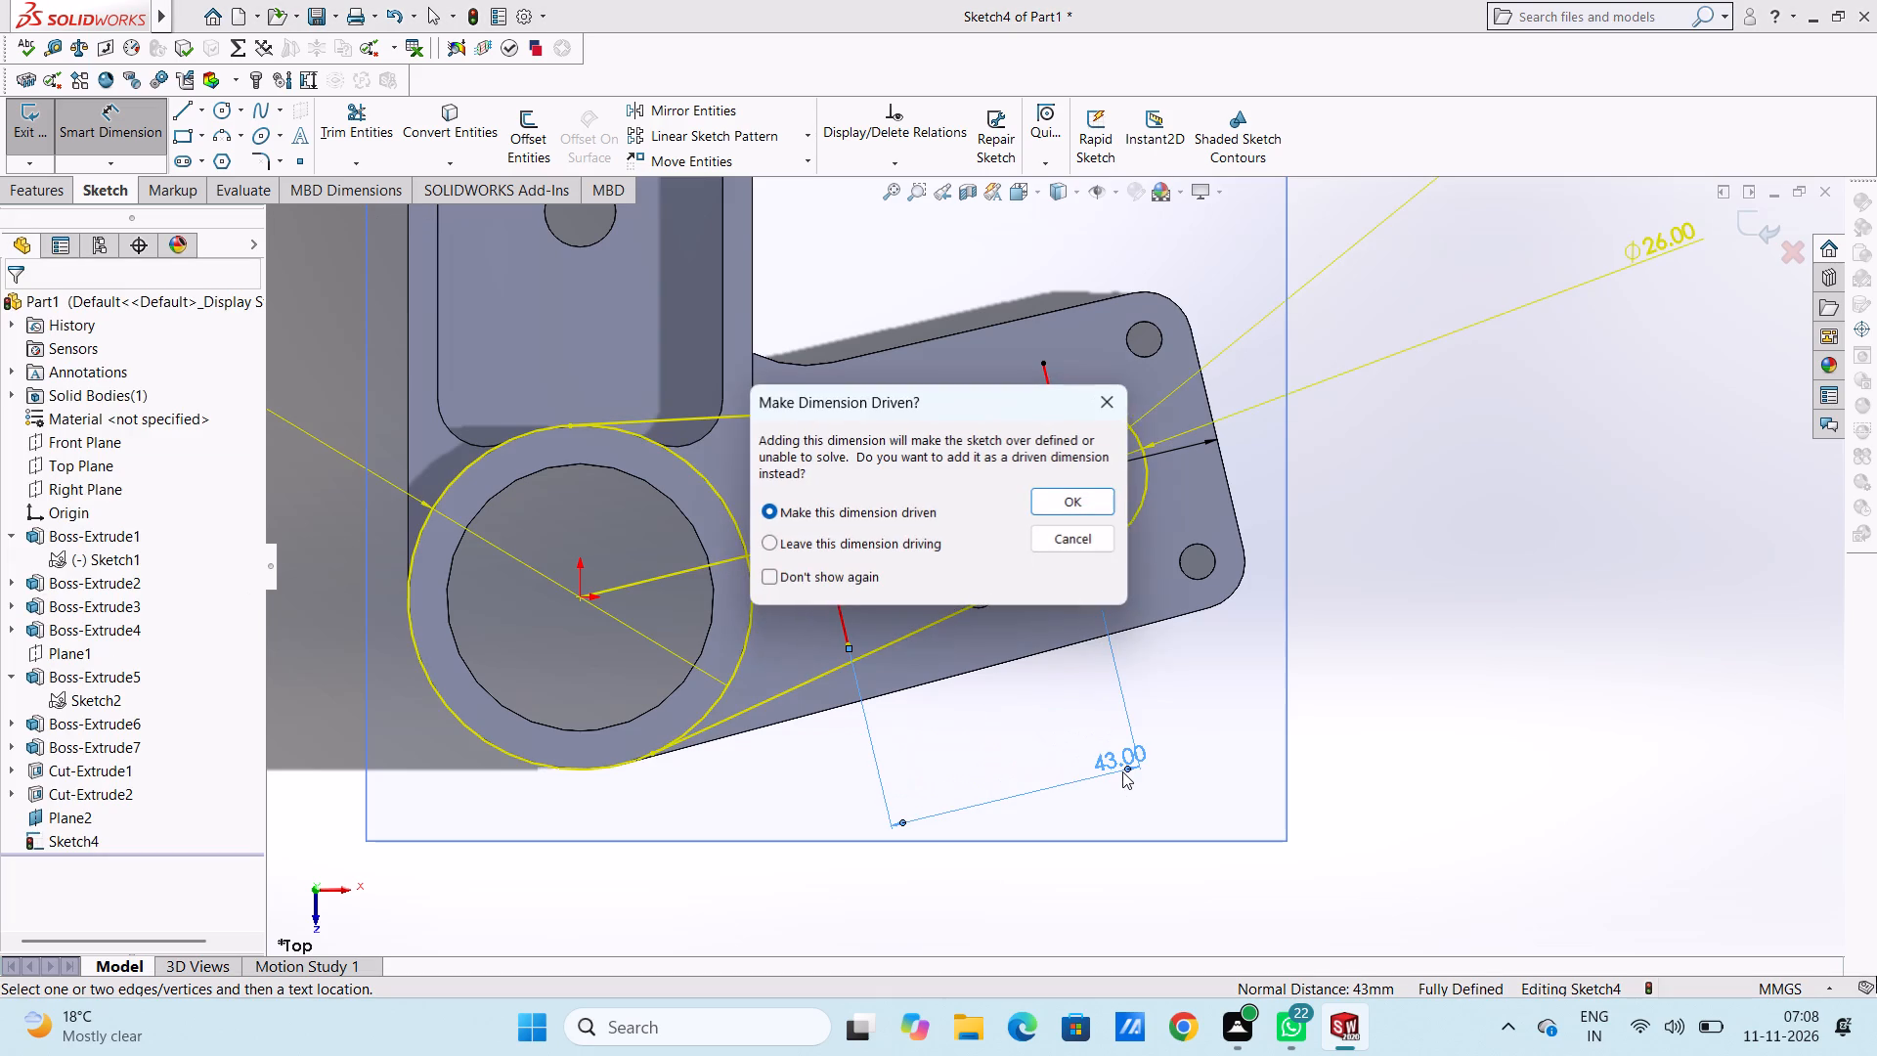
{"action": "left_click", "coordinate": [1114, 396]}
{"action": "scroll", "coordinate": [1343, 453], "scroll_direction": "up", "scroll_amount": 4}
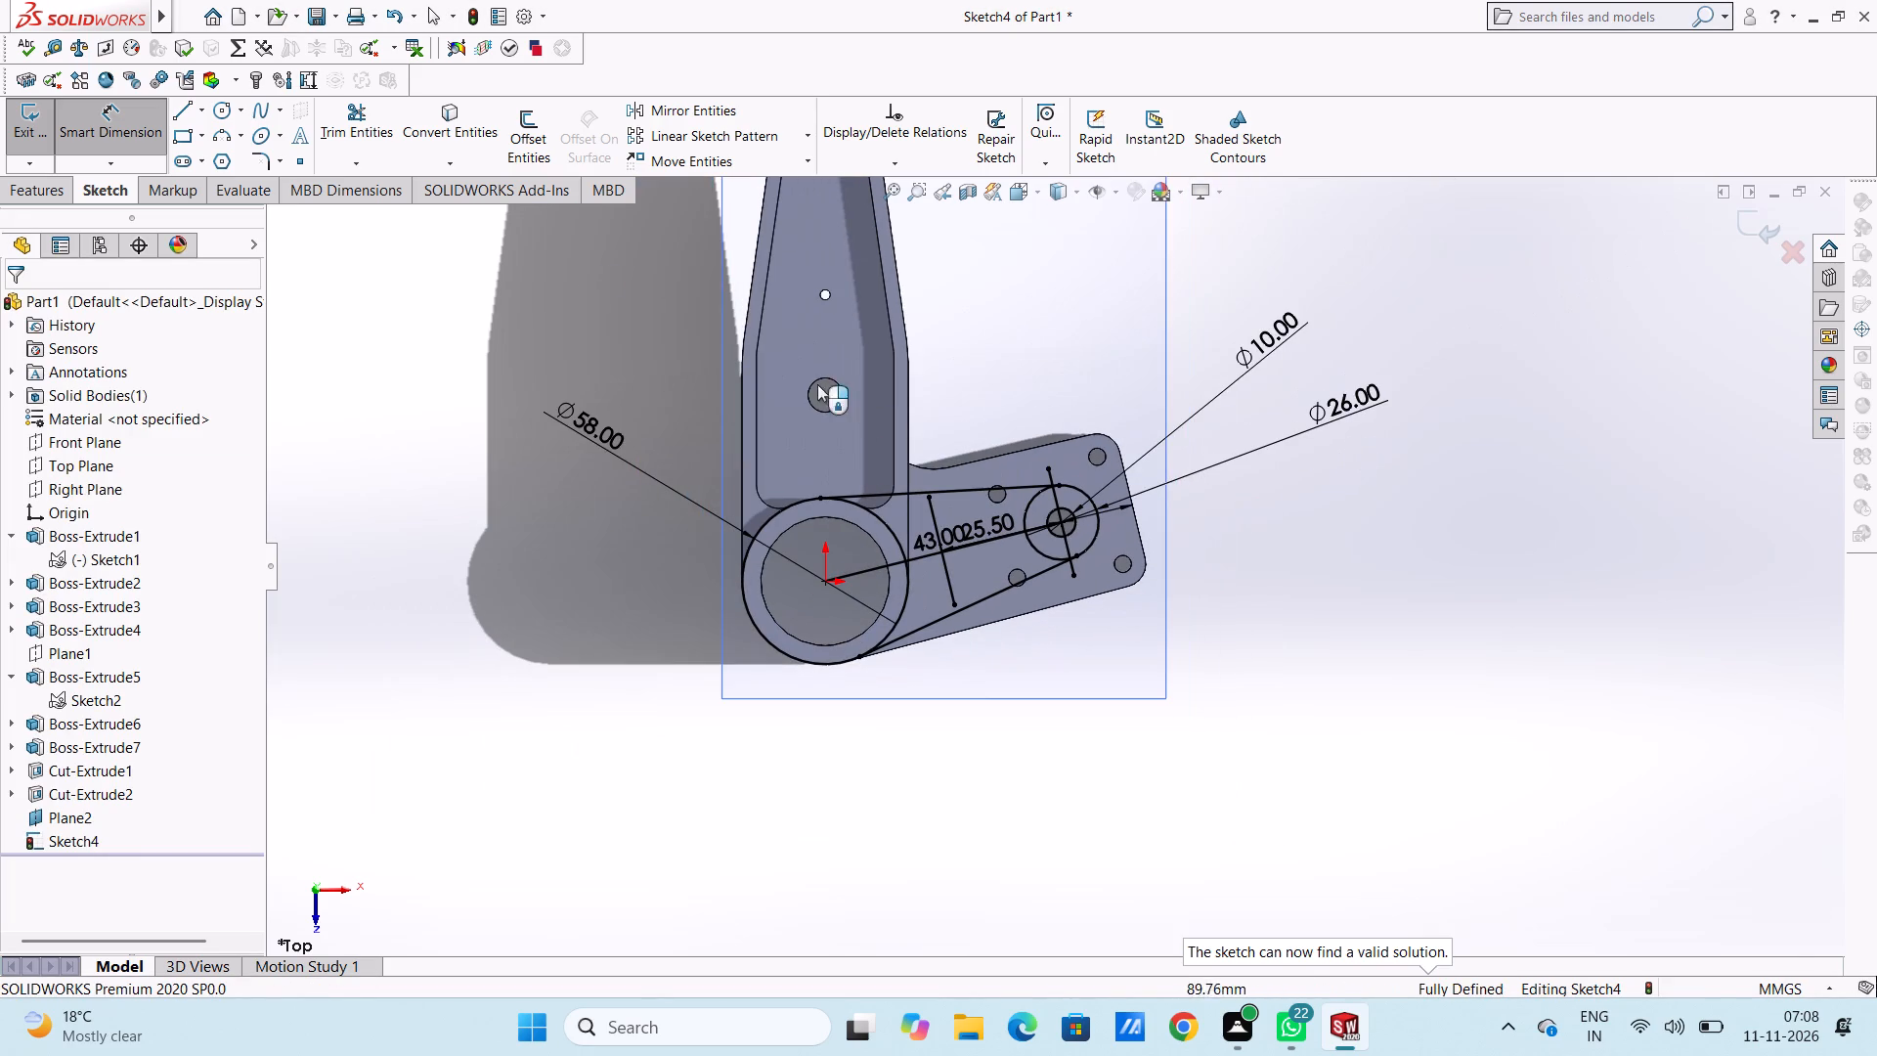
Trim away all segments of the cross line through the arm hole, inside and outside the larger circle.
{"action": "left_click", "coordinate": [371, 143]}
{"action": "scroll", "coordinate": [1039, 402], "scroll_direction": "down", "scroll_amount": 5}
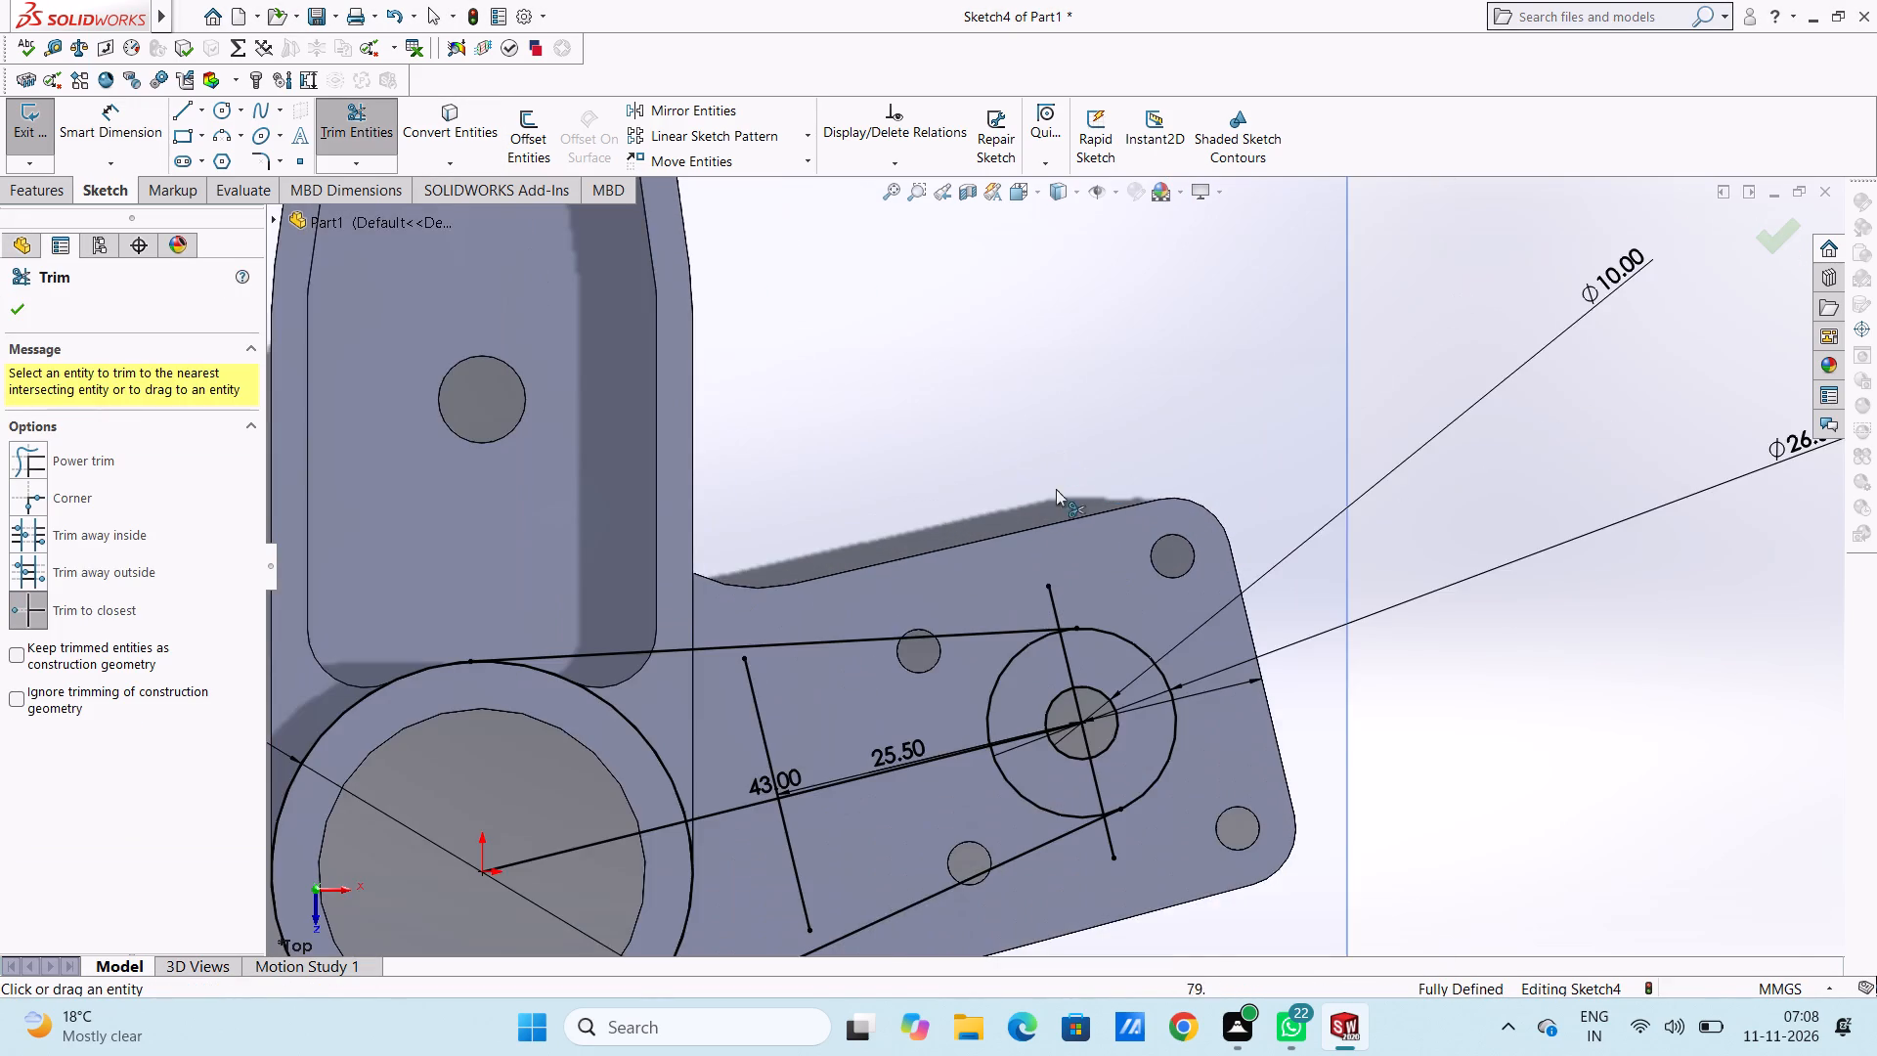
{"action": "scroll", "coordinate": [1088, 615], "scroll_direction": "down", "scroll_amount": 4}
{"action": "left_click", "coordinate": [1009, 583]}
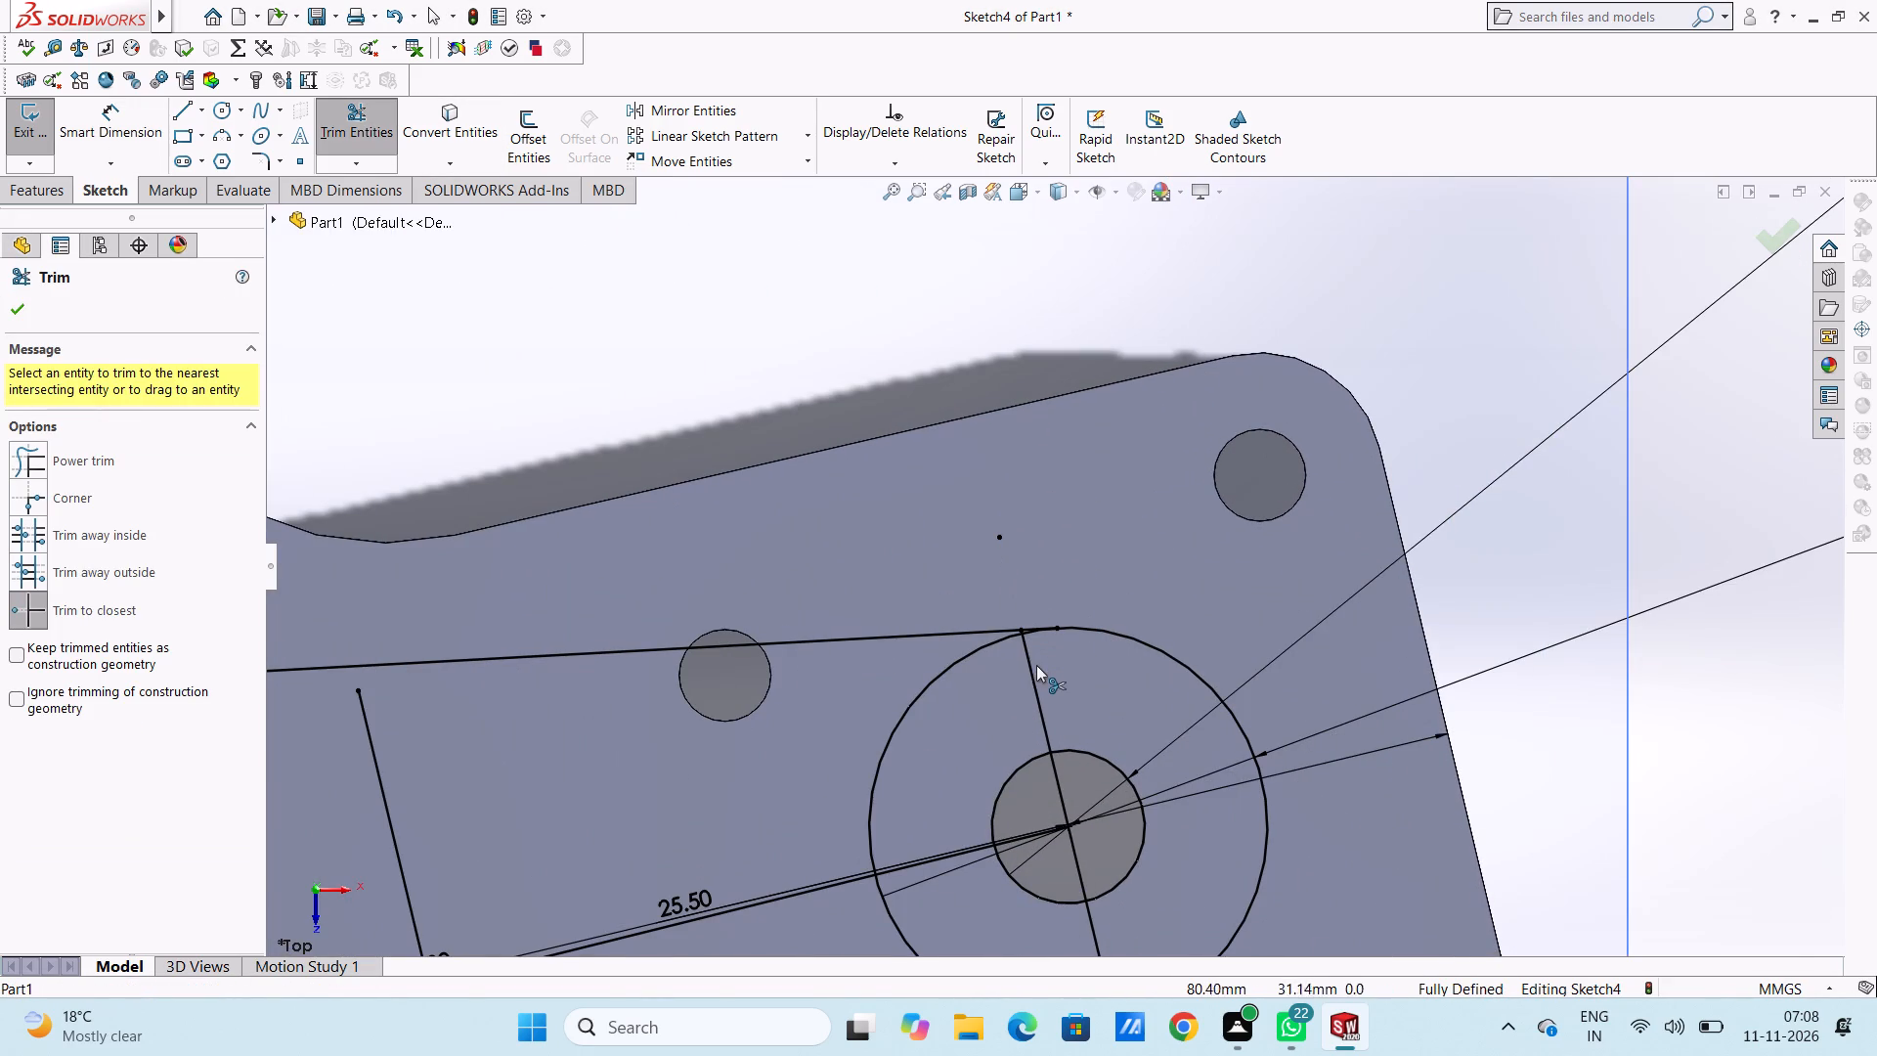
{"action": "left_click", "coordinate": [1031, 666]}
{"action": "scroll", "coordinate": [1044, 664], "scroll_direction": "down", "scroll_amount": 9}
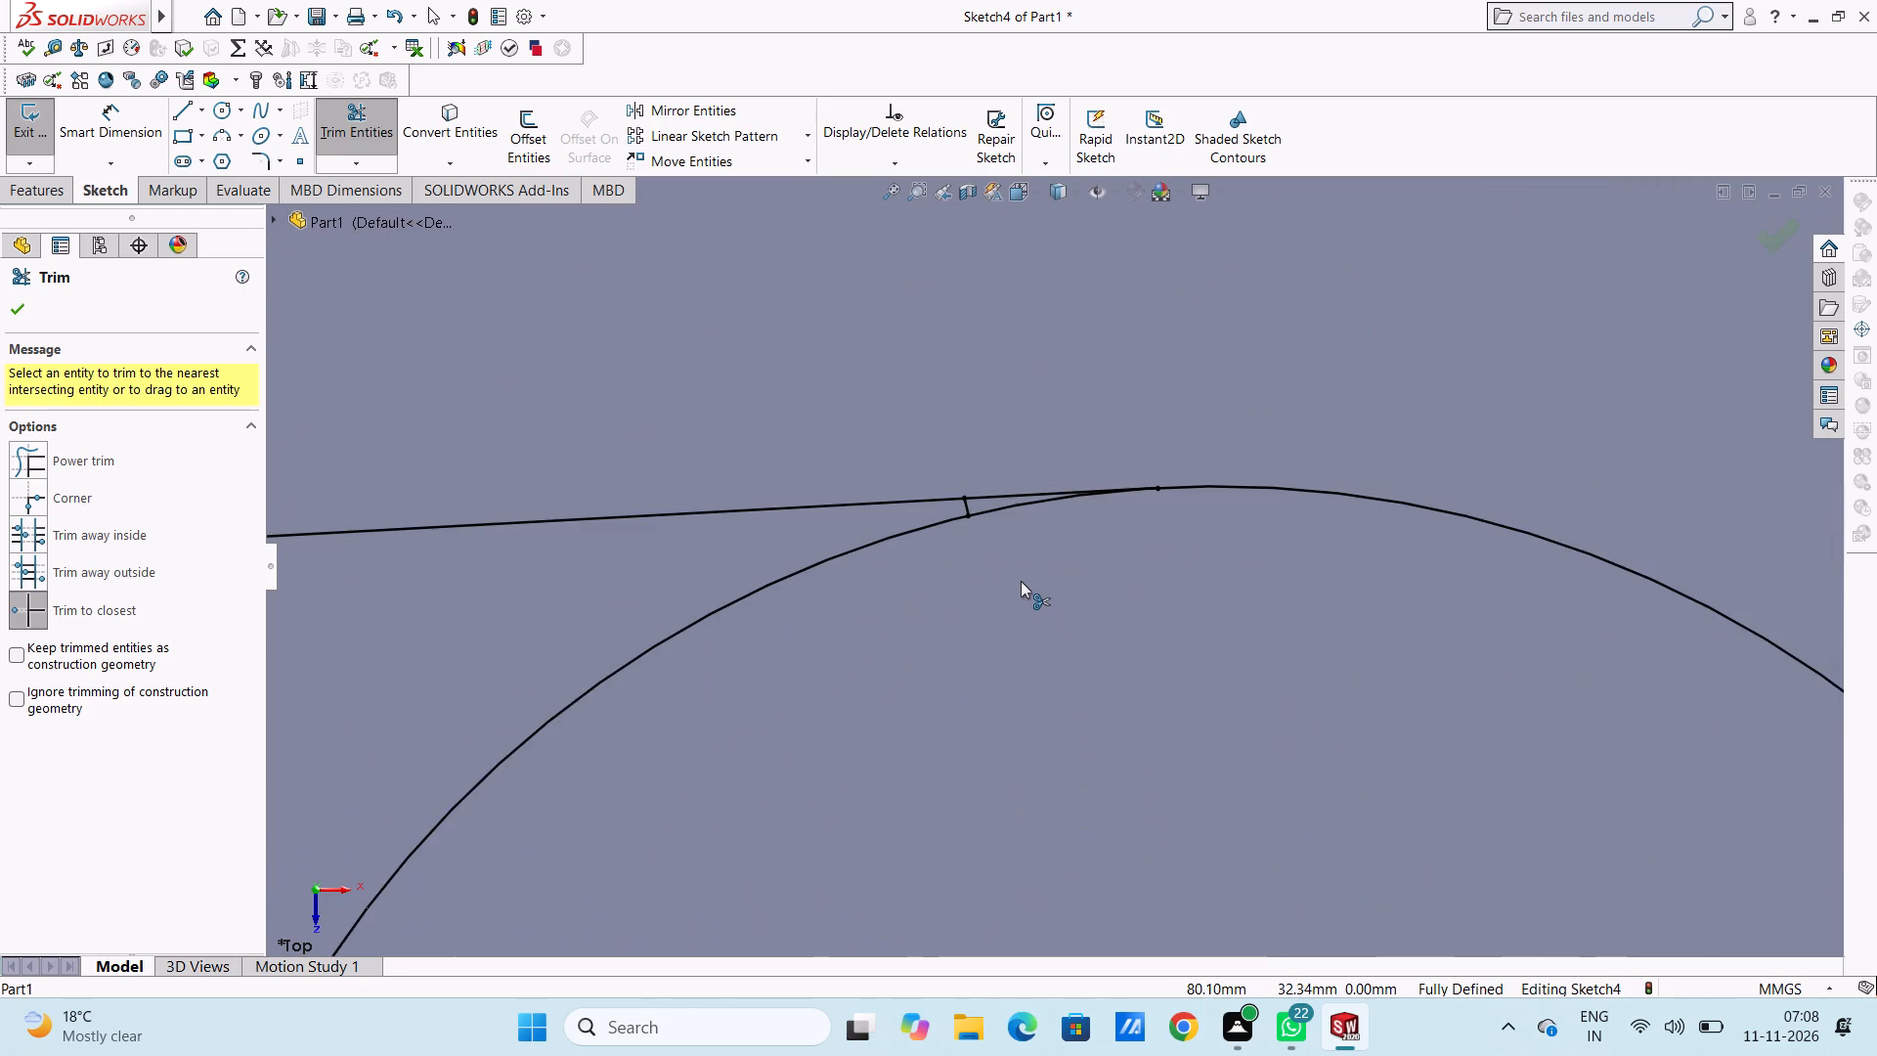
{"action": "scroll", "coordinate": [1016, 567], "scroll_direction": "down", "scroll_amount": 4}
{"action": "left_click", "coordinate": [937, 474]}
{"action": "scroll", "coordinate": [1026, 571], "scroll_direction": "up", "scroll_amount": 3}
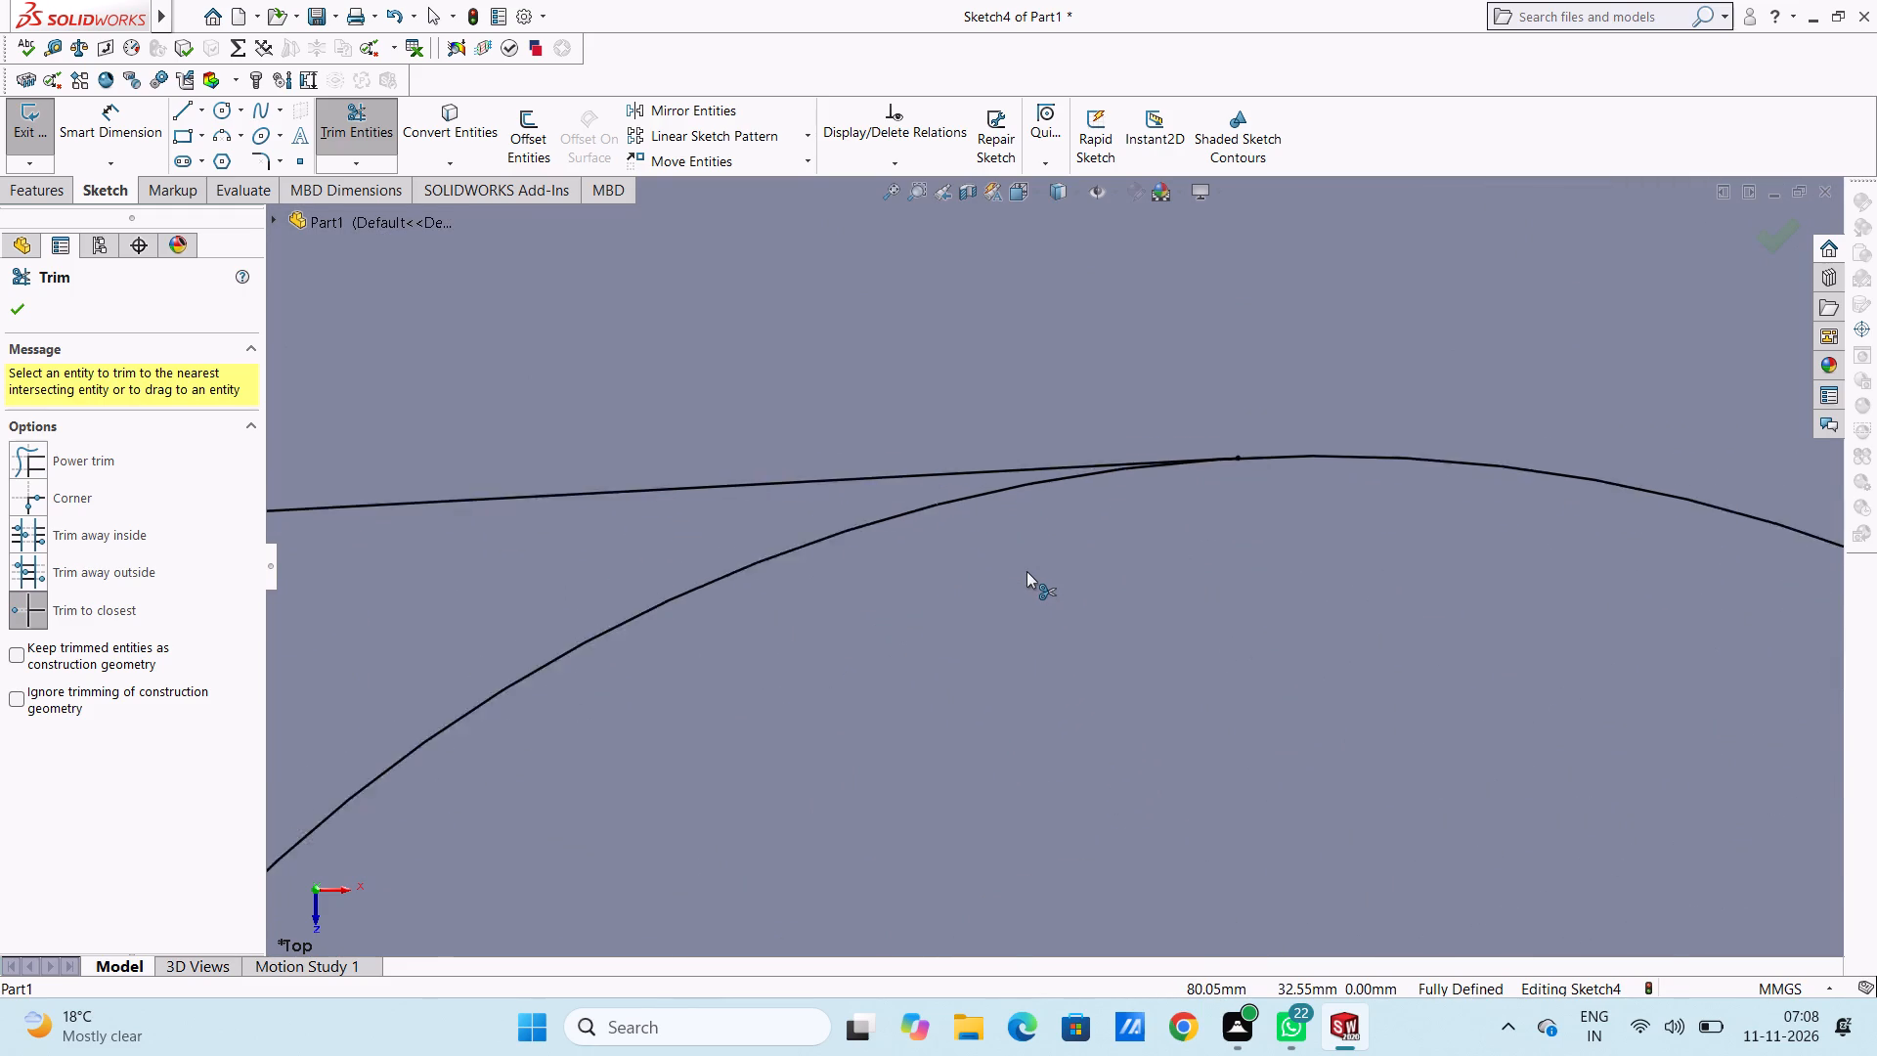
{"action": "scroll", "coordinate": [1026, 571], "scroll_direction": "up", "scroll_amount": 18}
{"action": "scroll", "coordinate": [1069, 719], "scroll_direction": "down", "scroll_amount": 6}
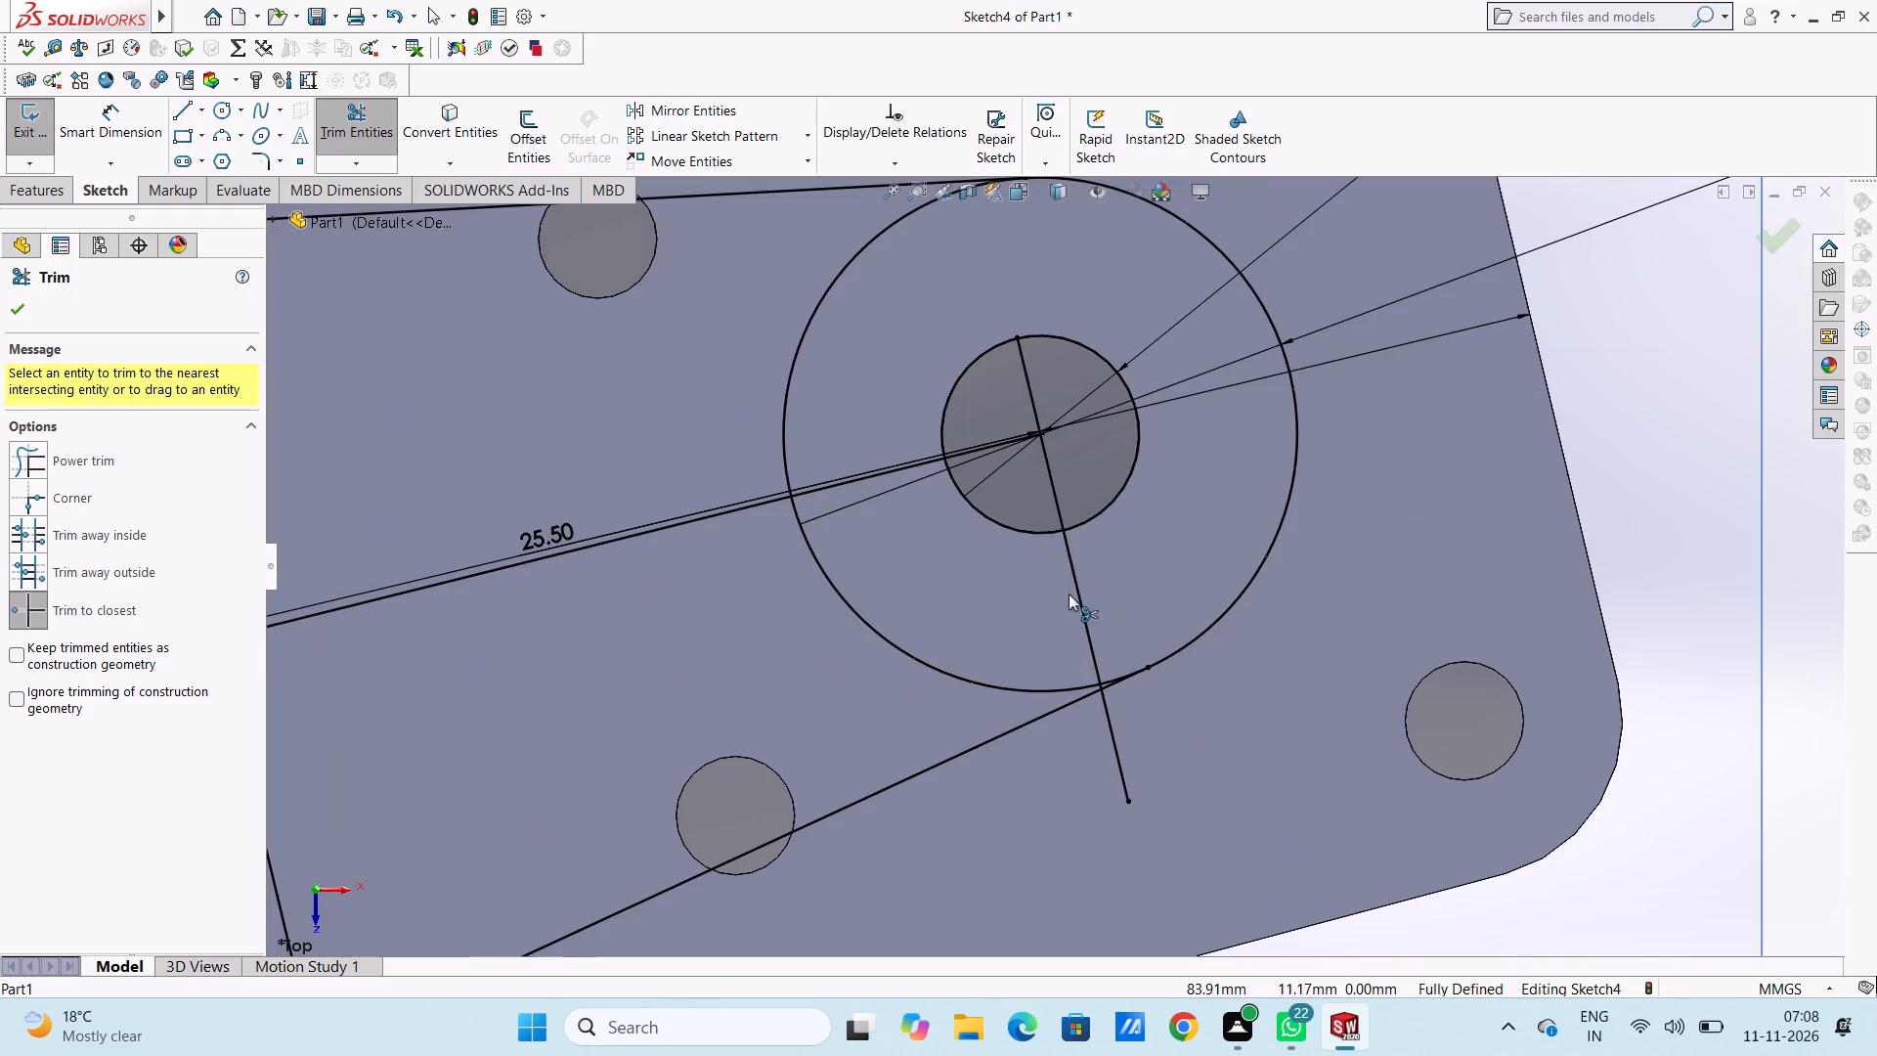
{"action": "left_click", "coordinate": [1033, 394]}
{"action": "left_click", "coordinate": [1076, 587]}
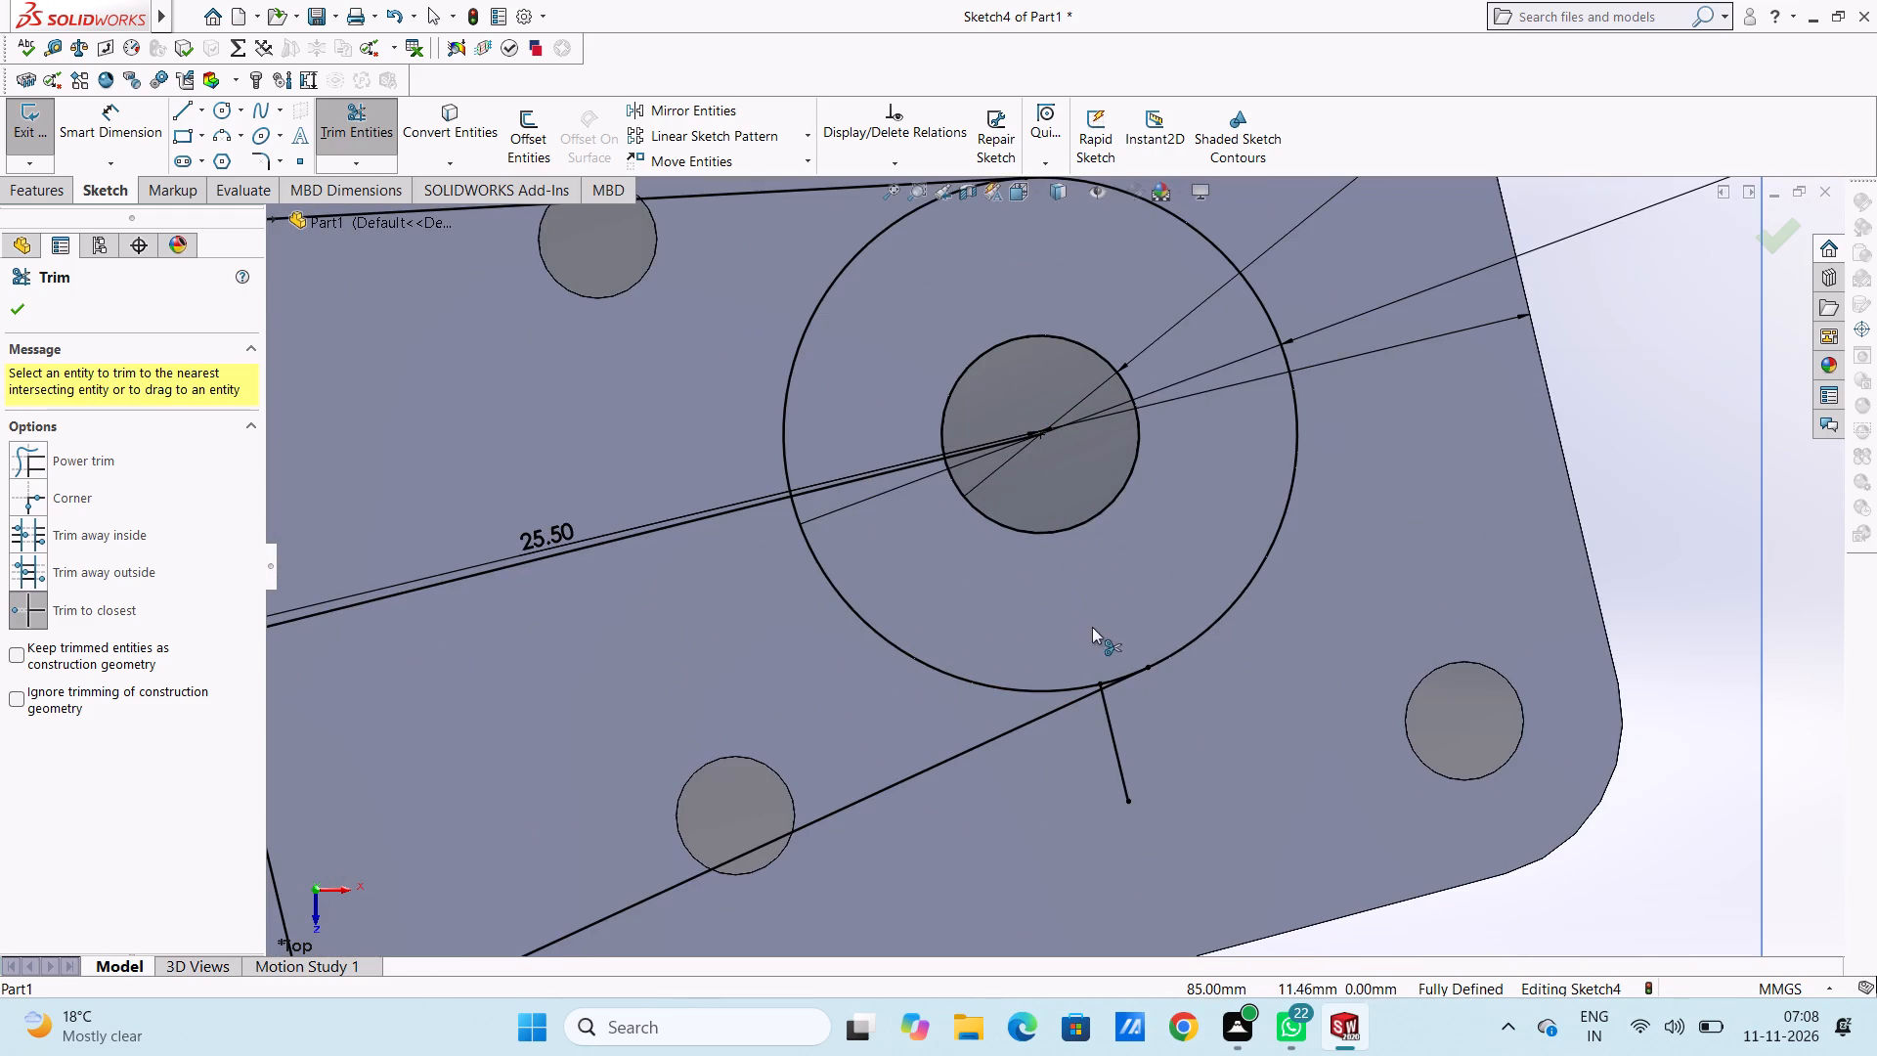
{"action": "scroll", "coordinate": [1102, 728], "scroll_direction": "down", "scroll_amount": 5}
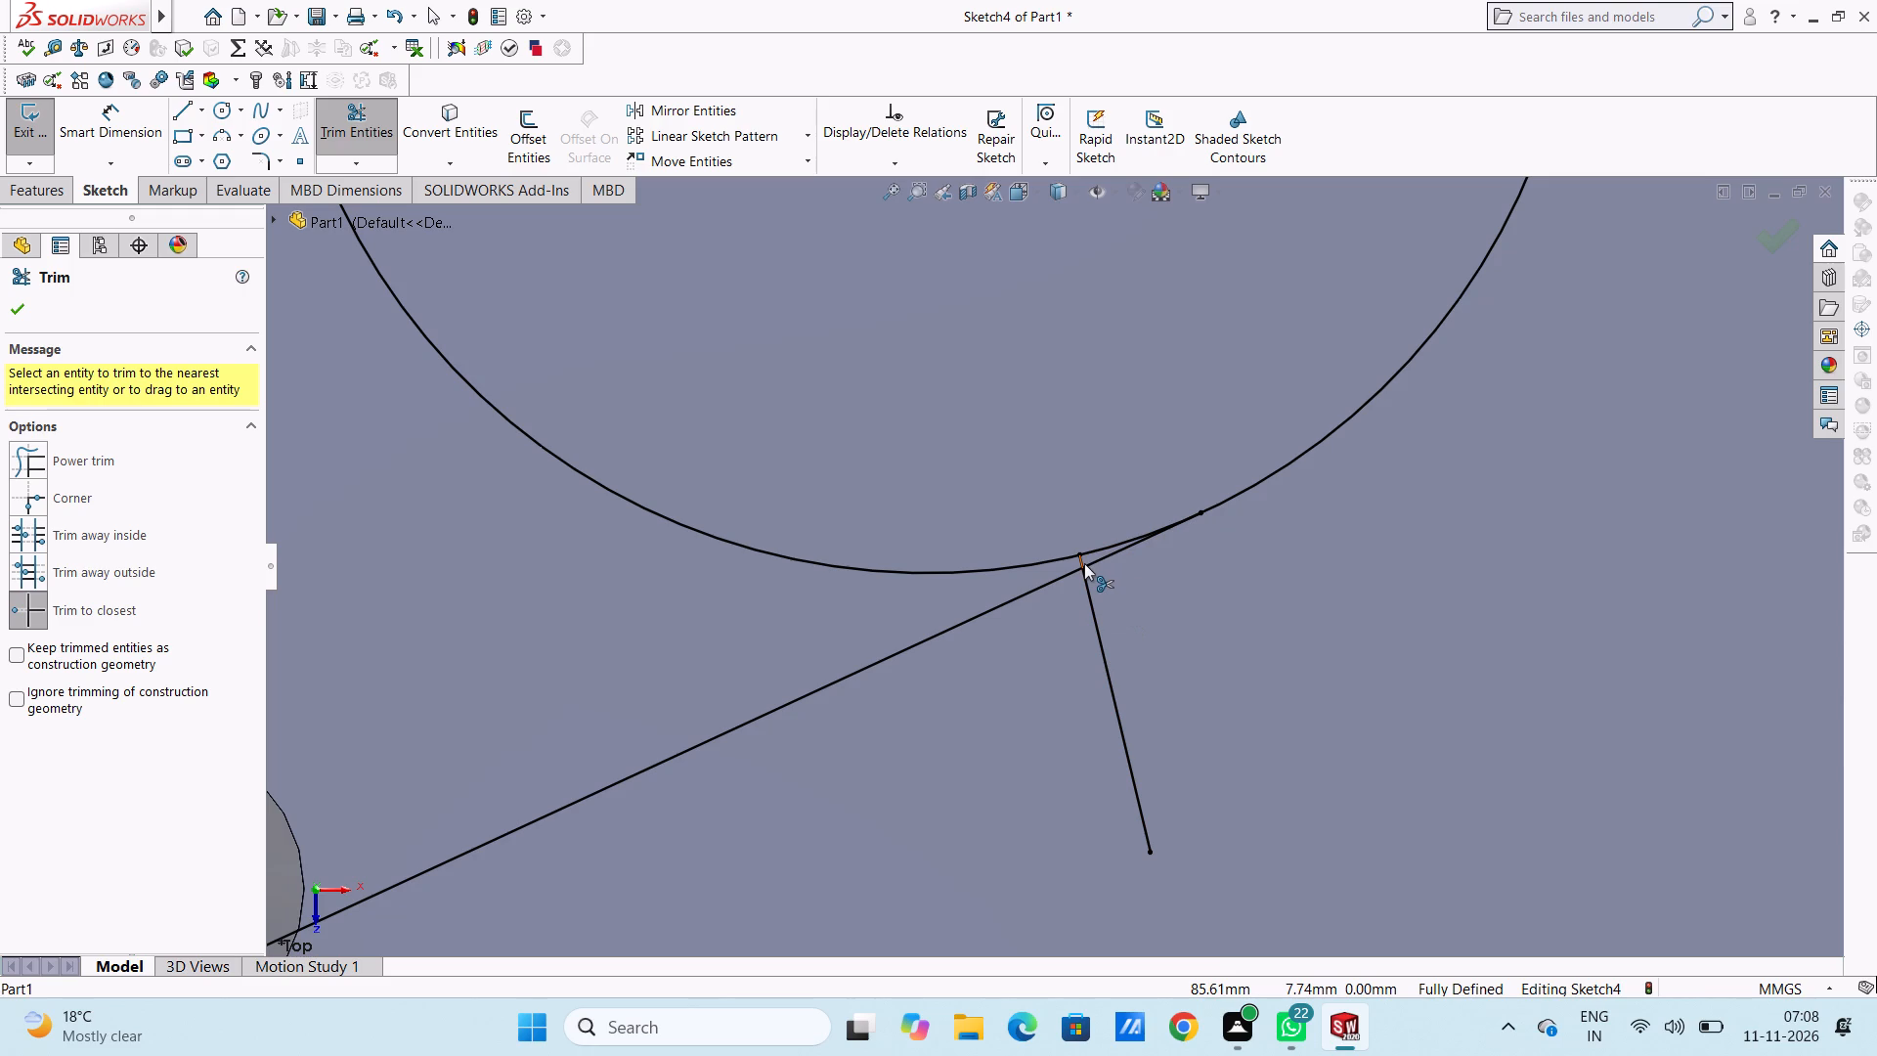
{"action": "left_click", "coordinate": [1079, 559]}
{"action": "left_click", "coordinate": [1091, 606]}
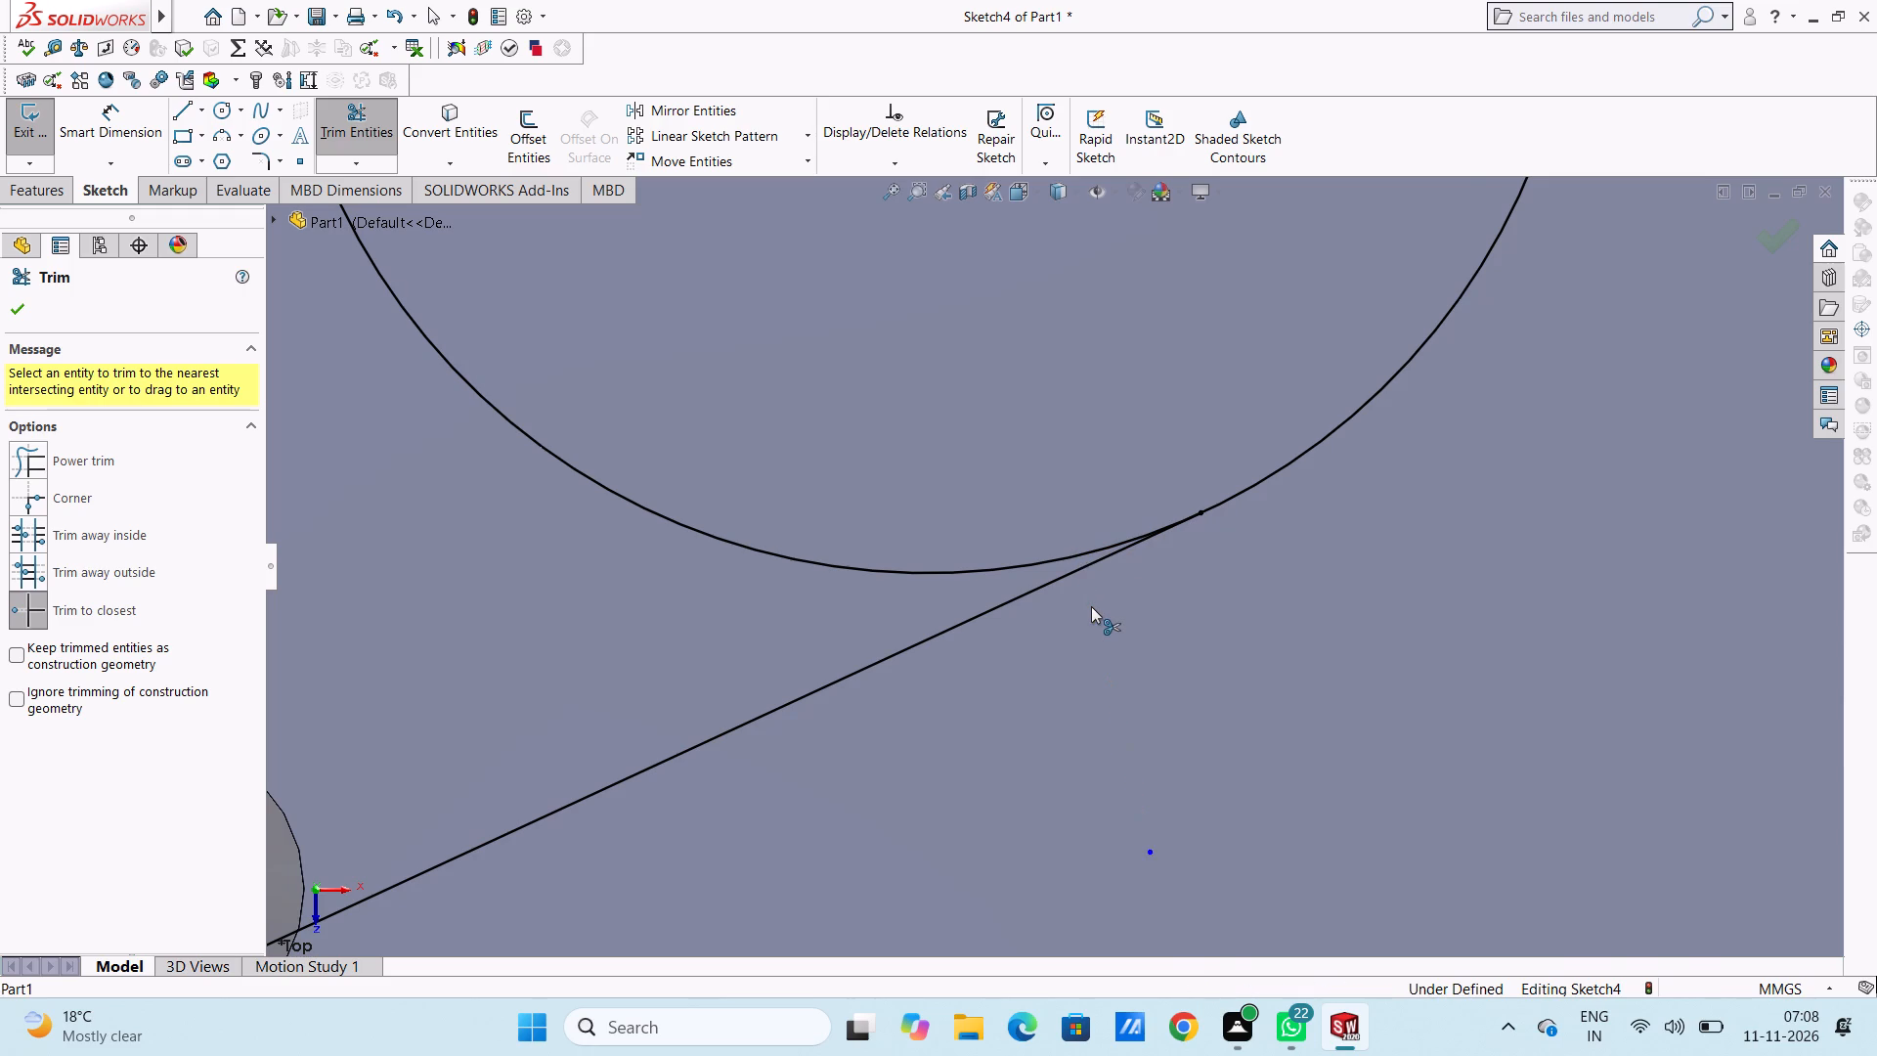
{"action": "scroll", "coordinate": [1091, 606], "scroll_direction": "up", "scroll_amount": 17}
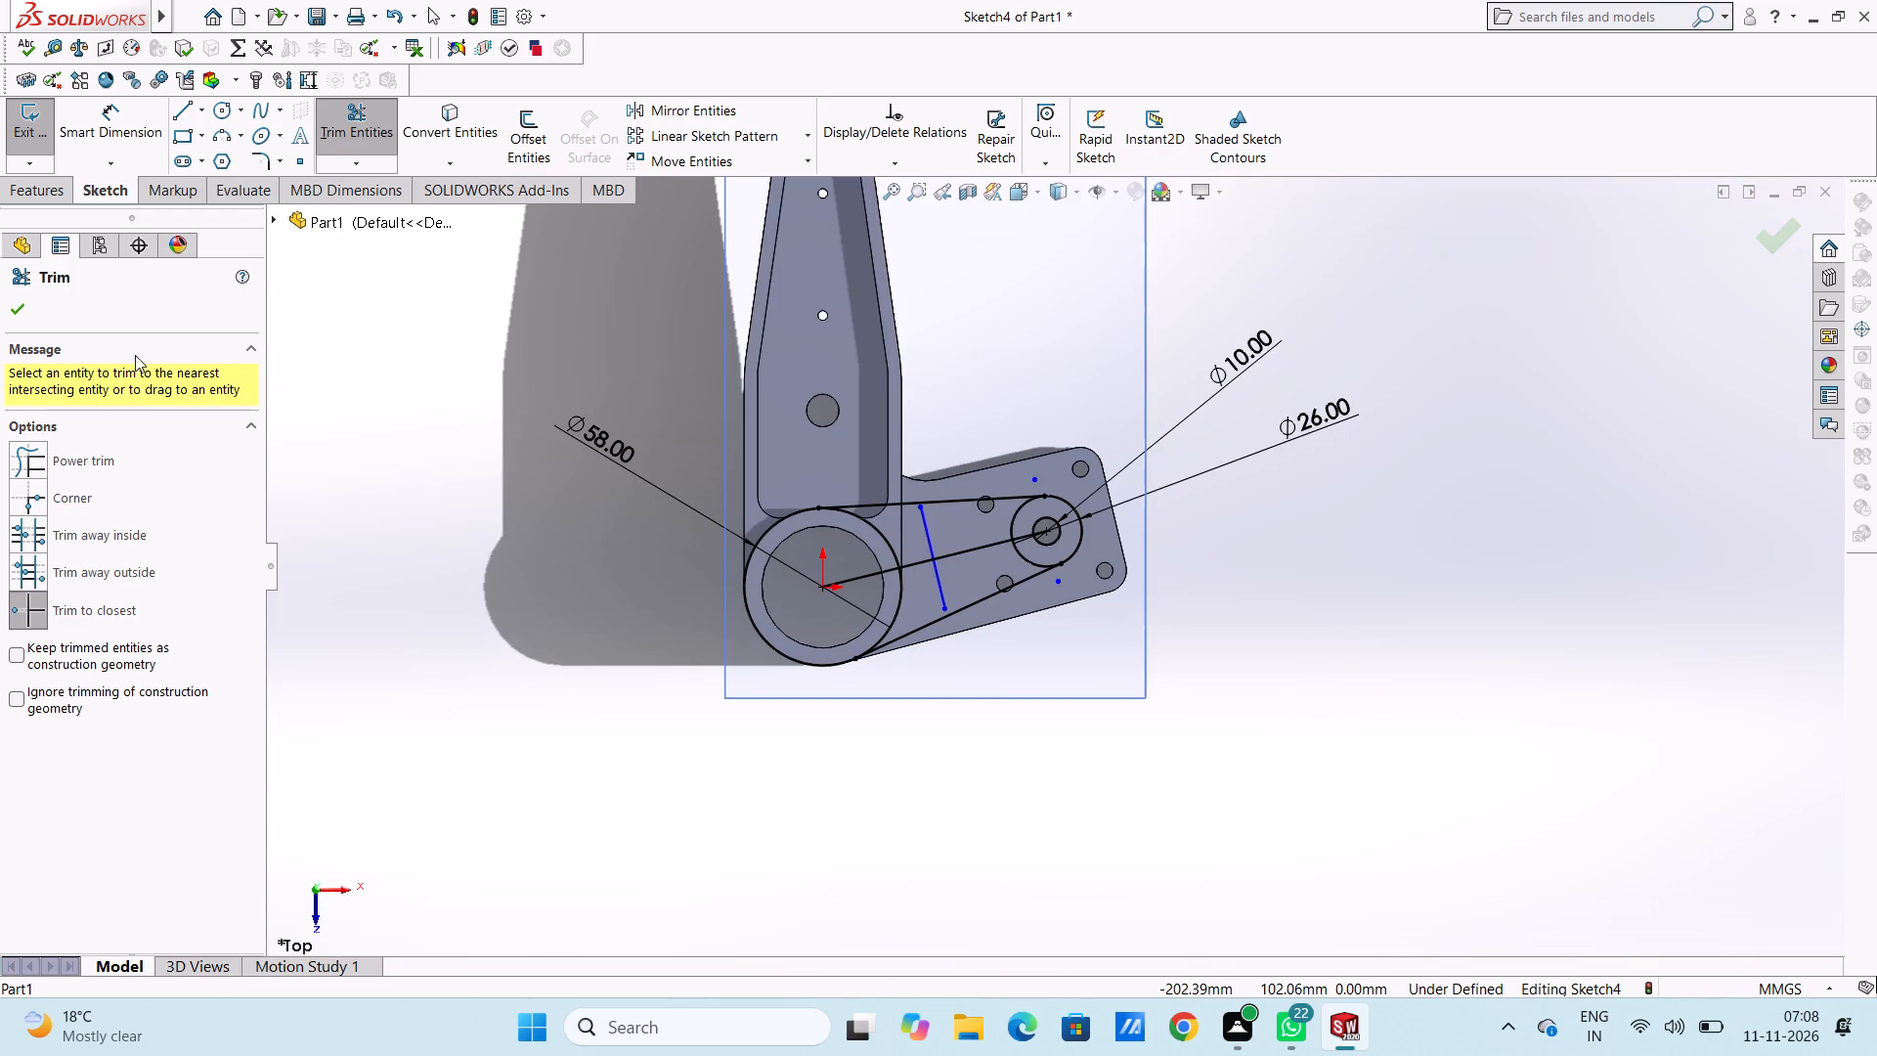
{"action": "left_click", "coordinate": [24, 309]}
{"action": "left_click", "coordinate": [374, 370]}
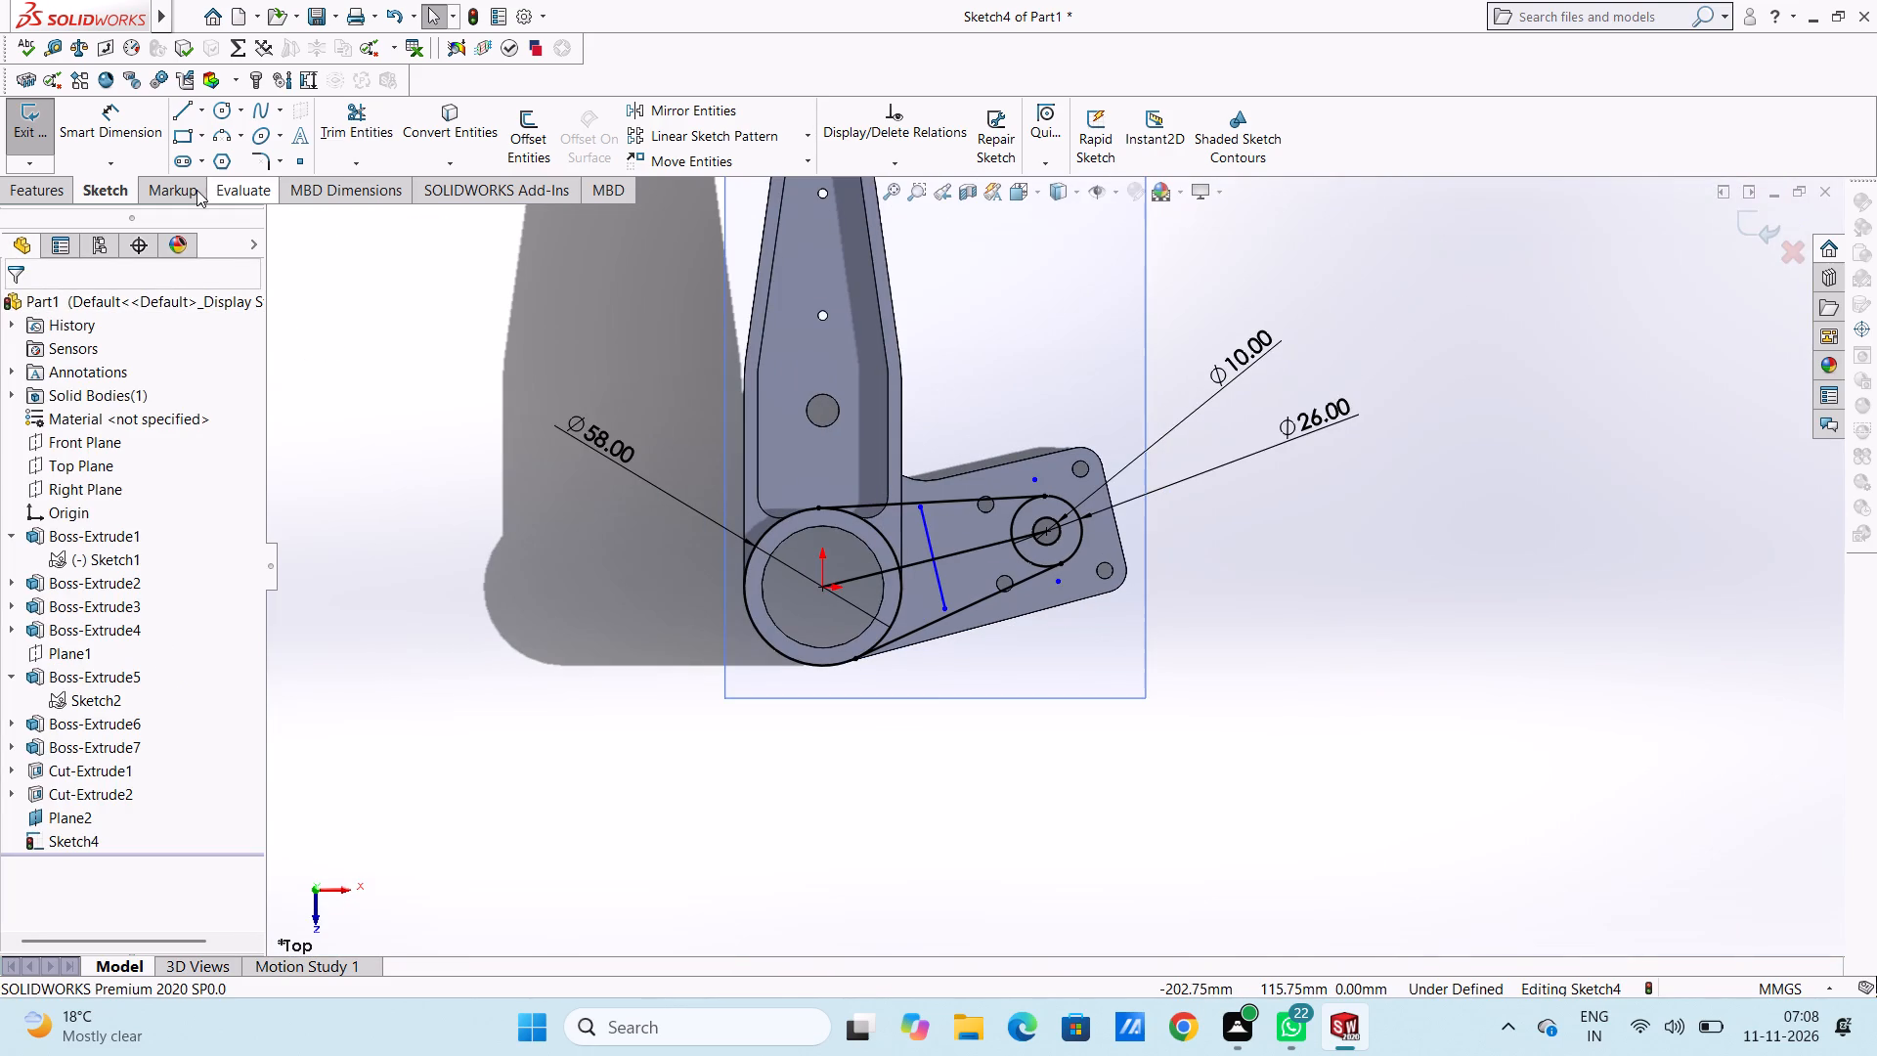
Dimension the perpendicular distance from the remaining cross line to the arm hole's centre, accepting the current value.
{"action": "left_click", "coordinate": [127, 126]}
{"action": "scroll", "coordinate": [1009, 578], "scroll_direction": "down", "scroll_amount": 3}
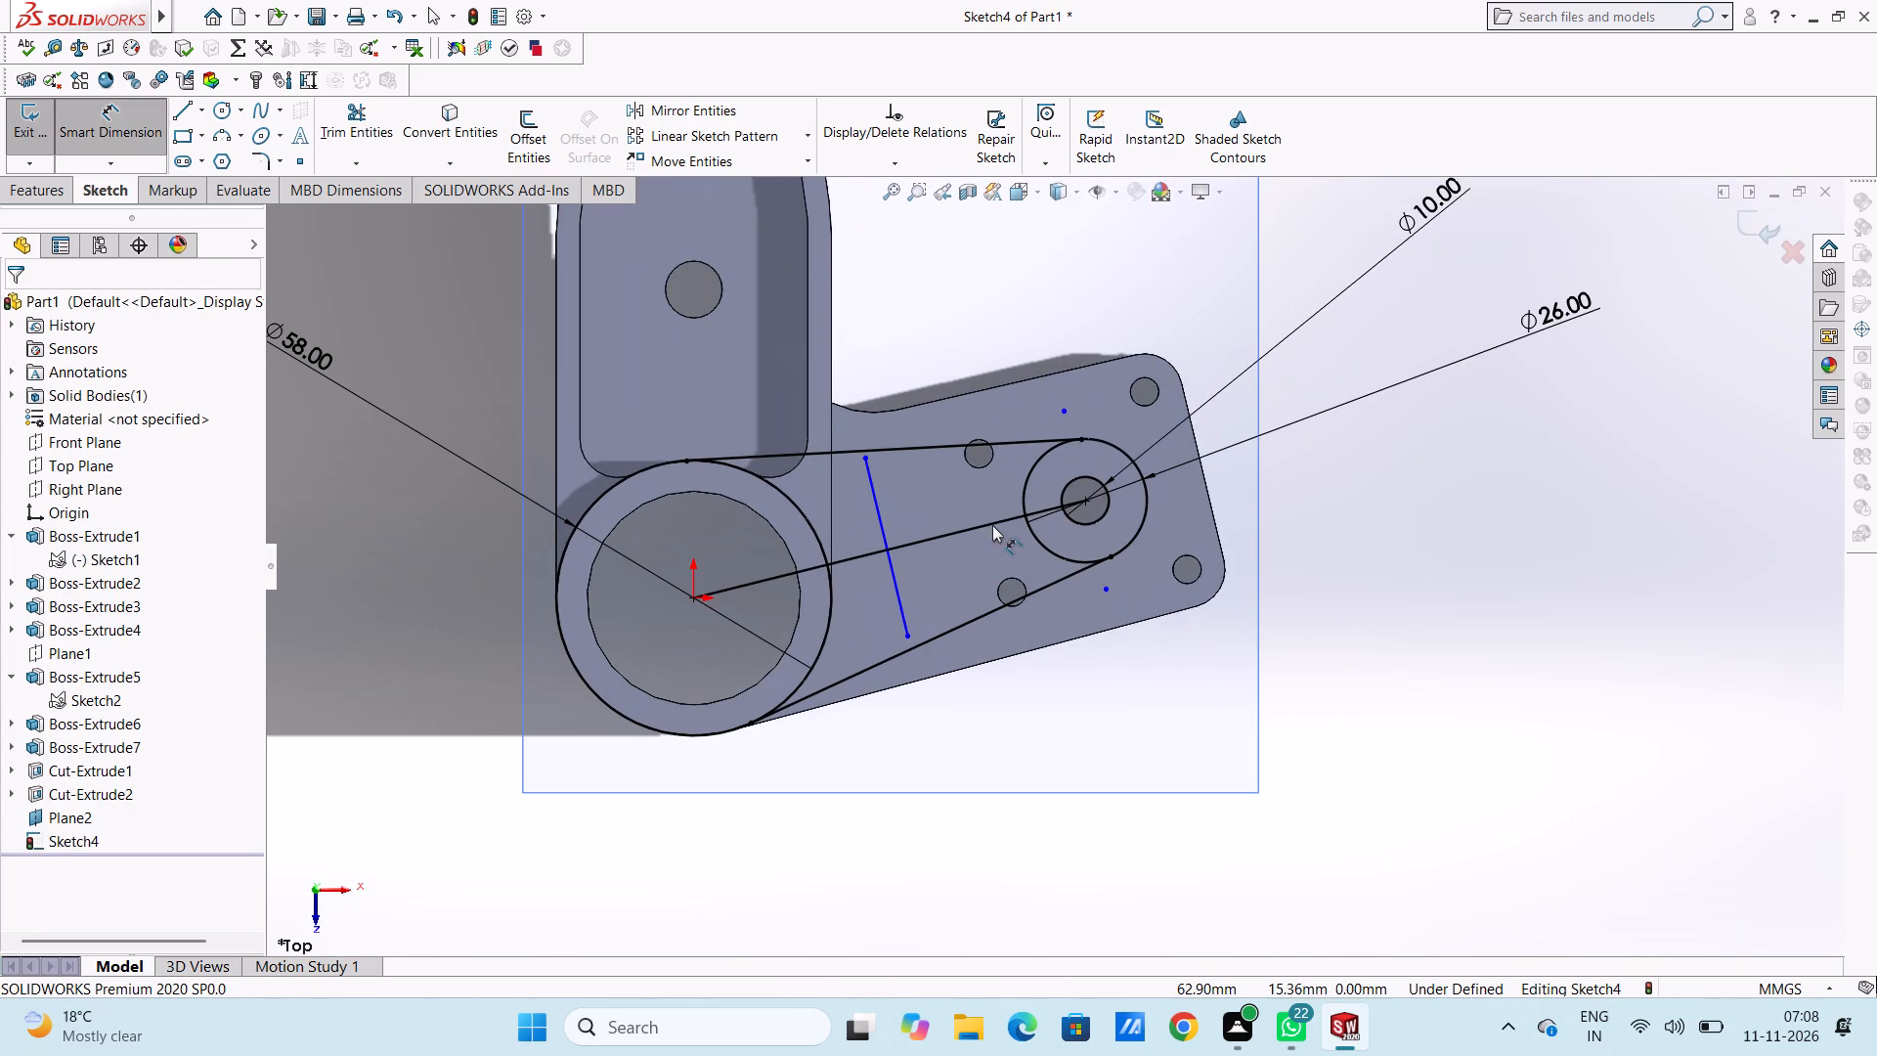
{"action": "left_click", "coordinate": [880, 514]}
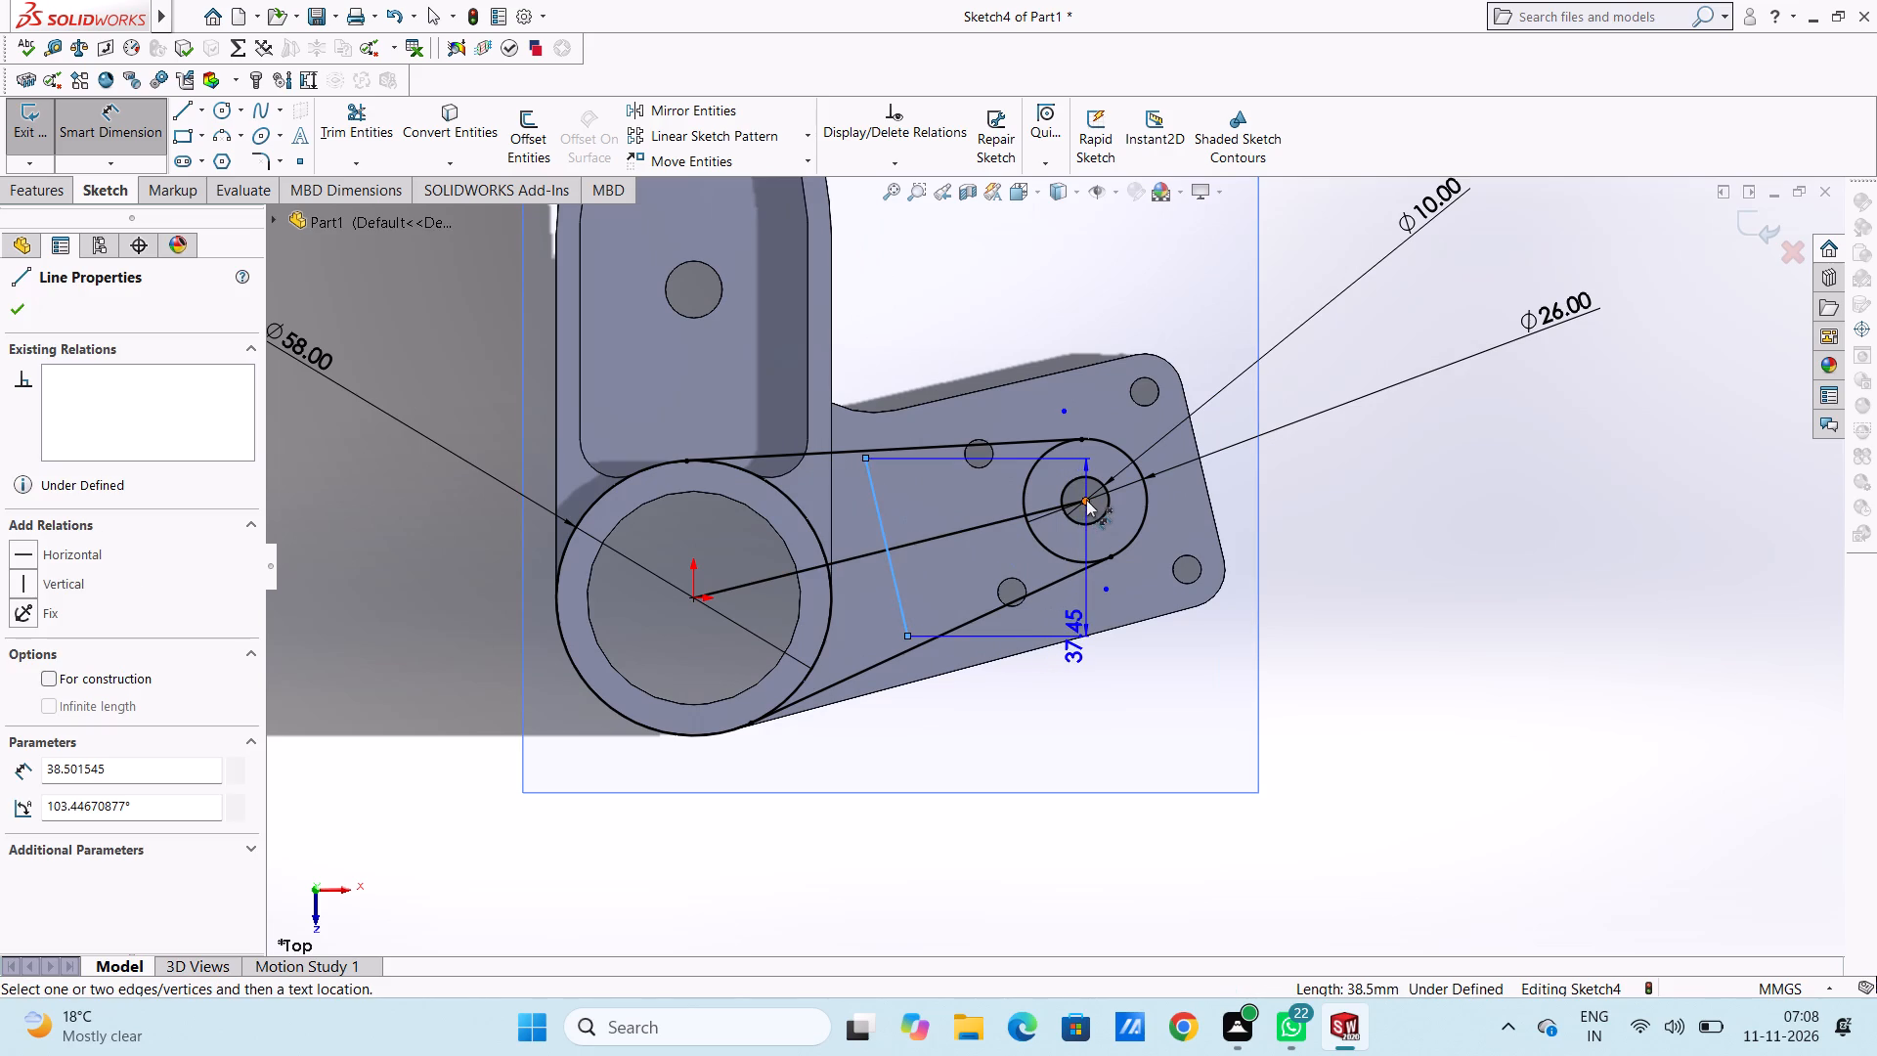
{"action": "left_click", "coordinate": [1087, 501]}
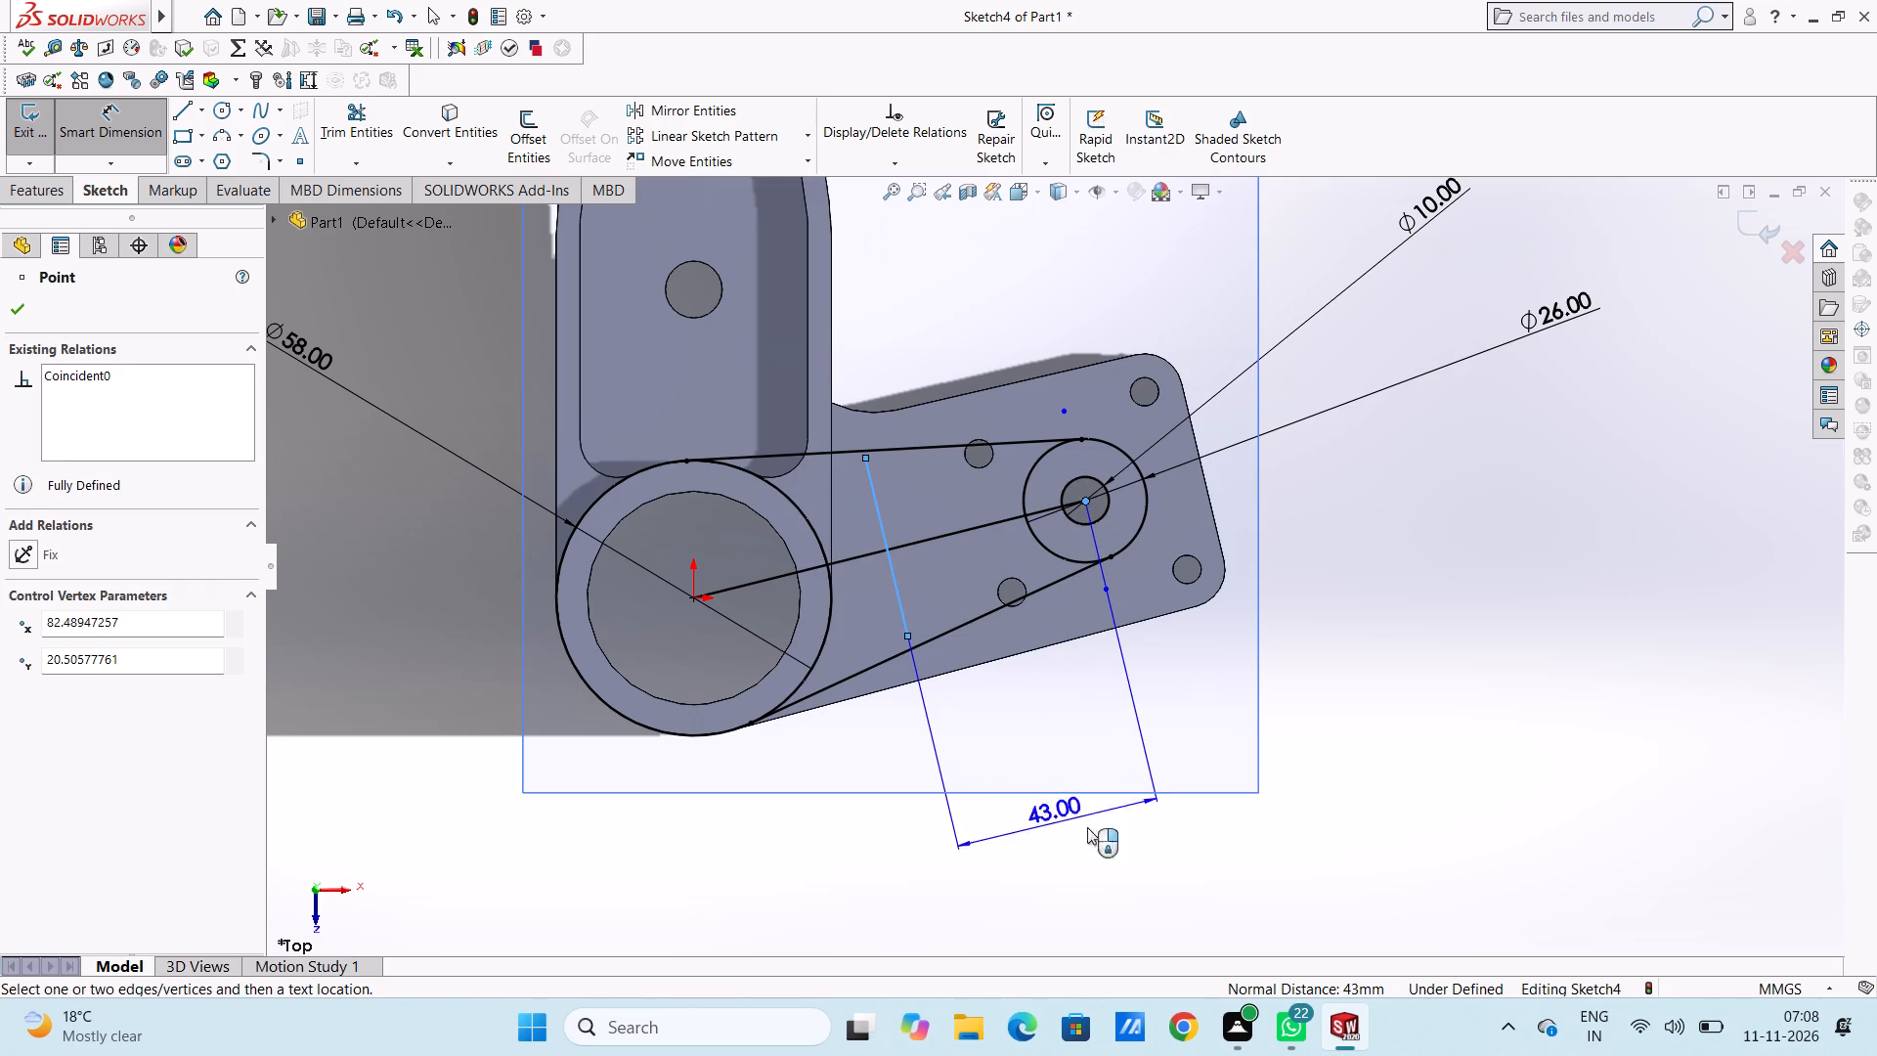
{"action": "left_click", "coordinate": [1151, 843]}
{"action": "left_click", "coordinate": [1067, 810]}
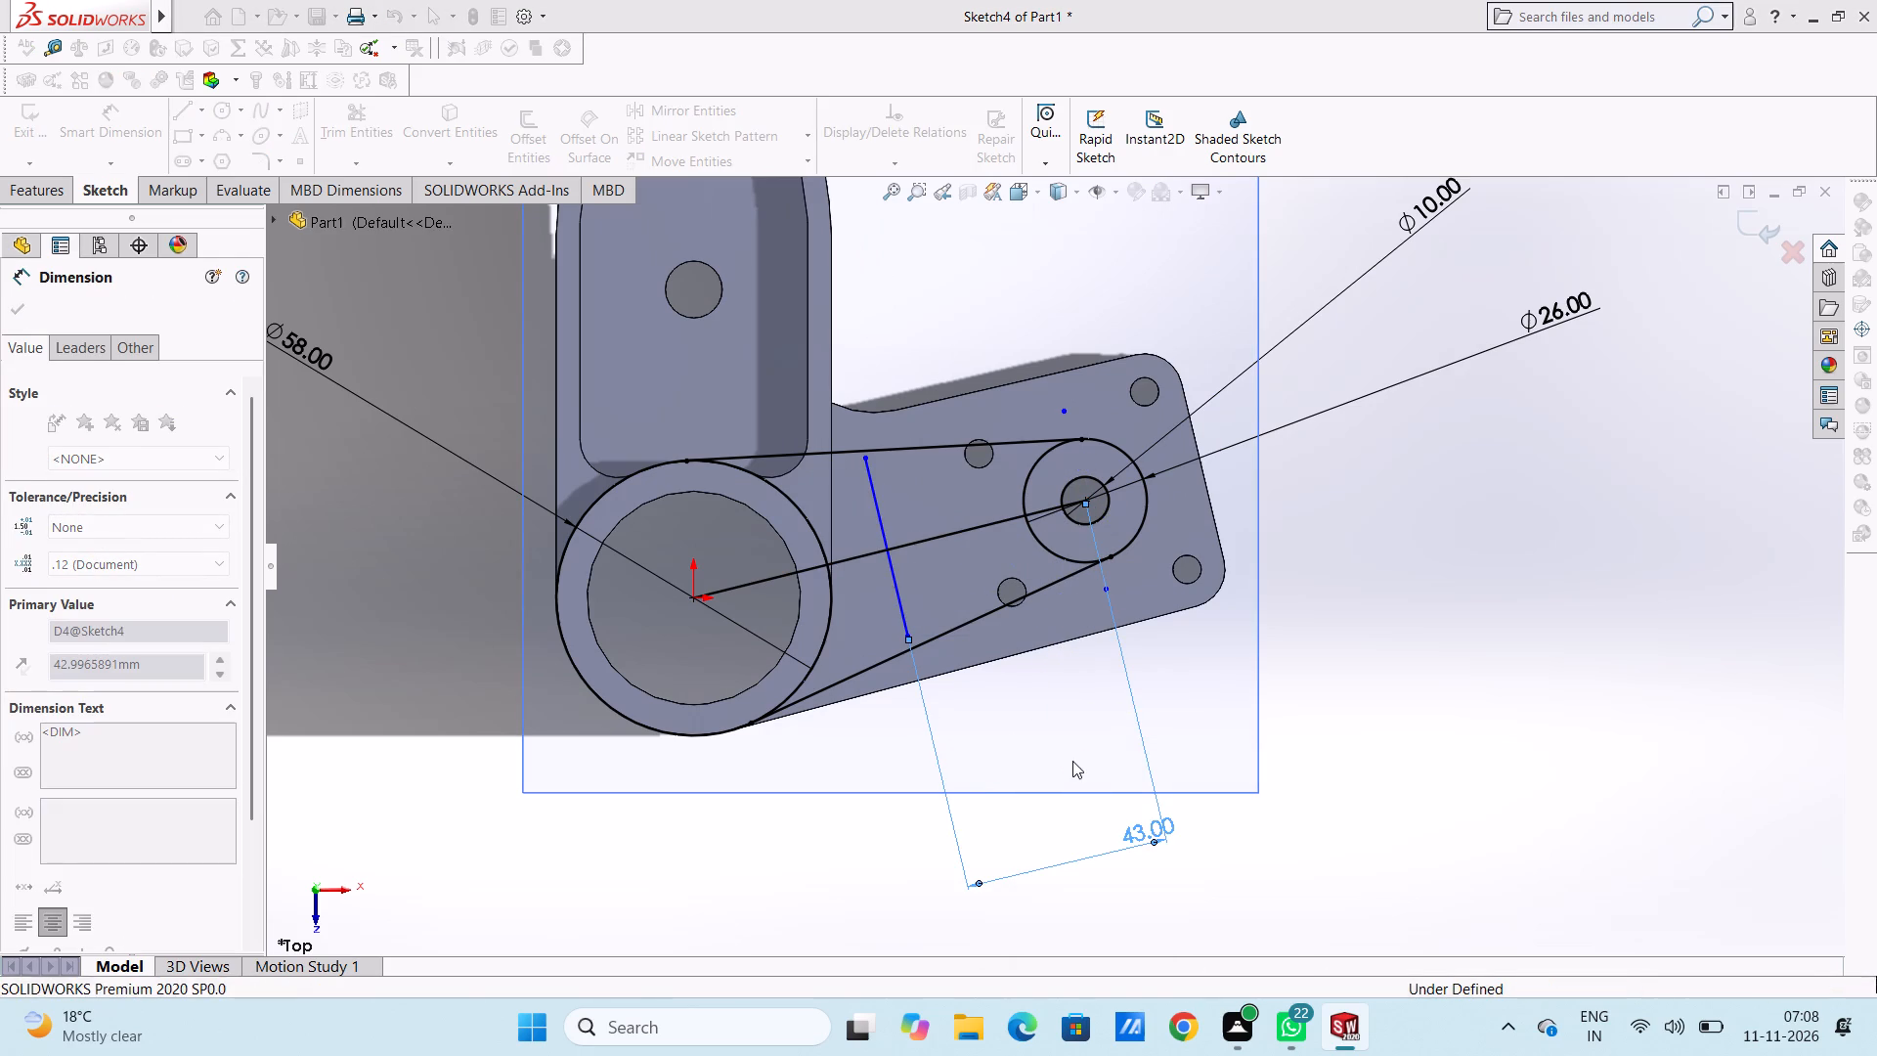
{"action": "left_click", "coordinate": [1072, 761]}
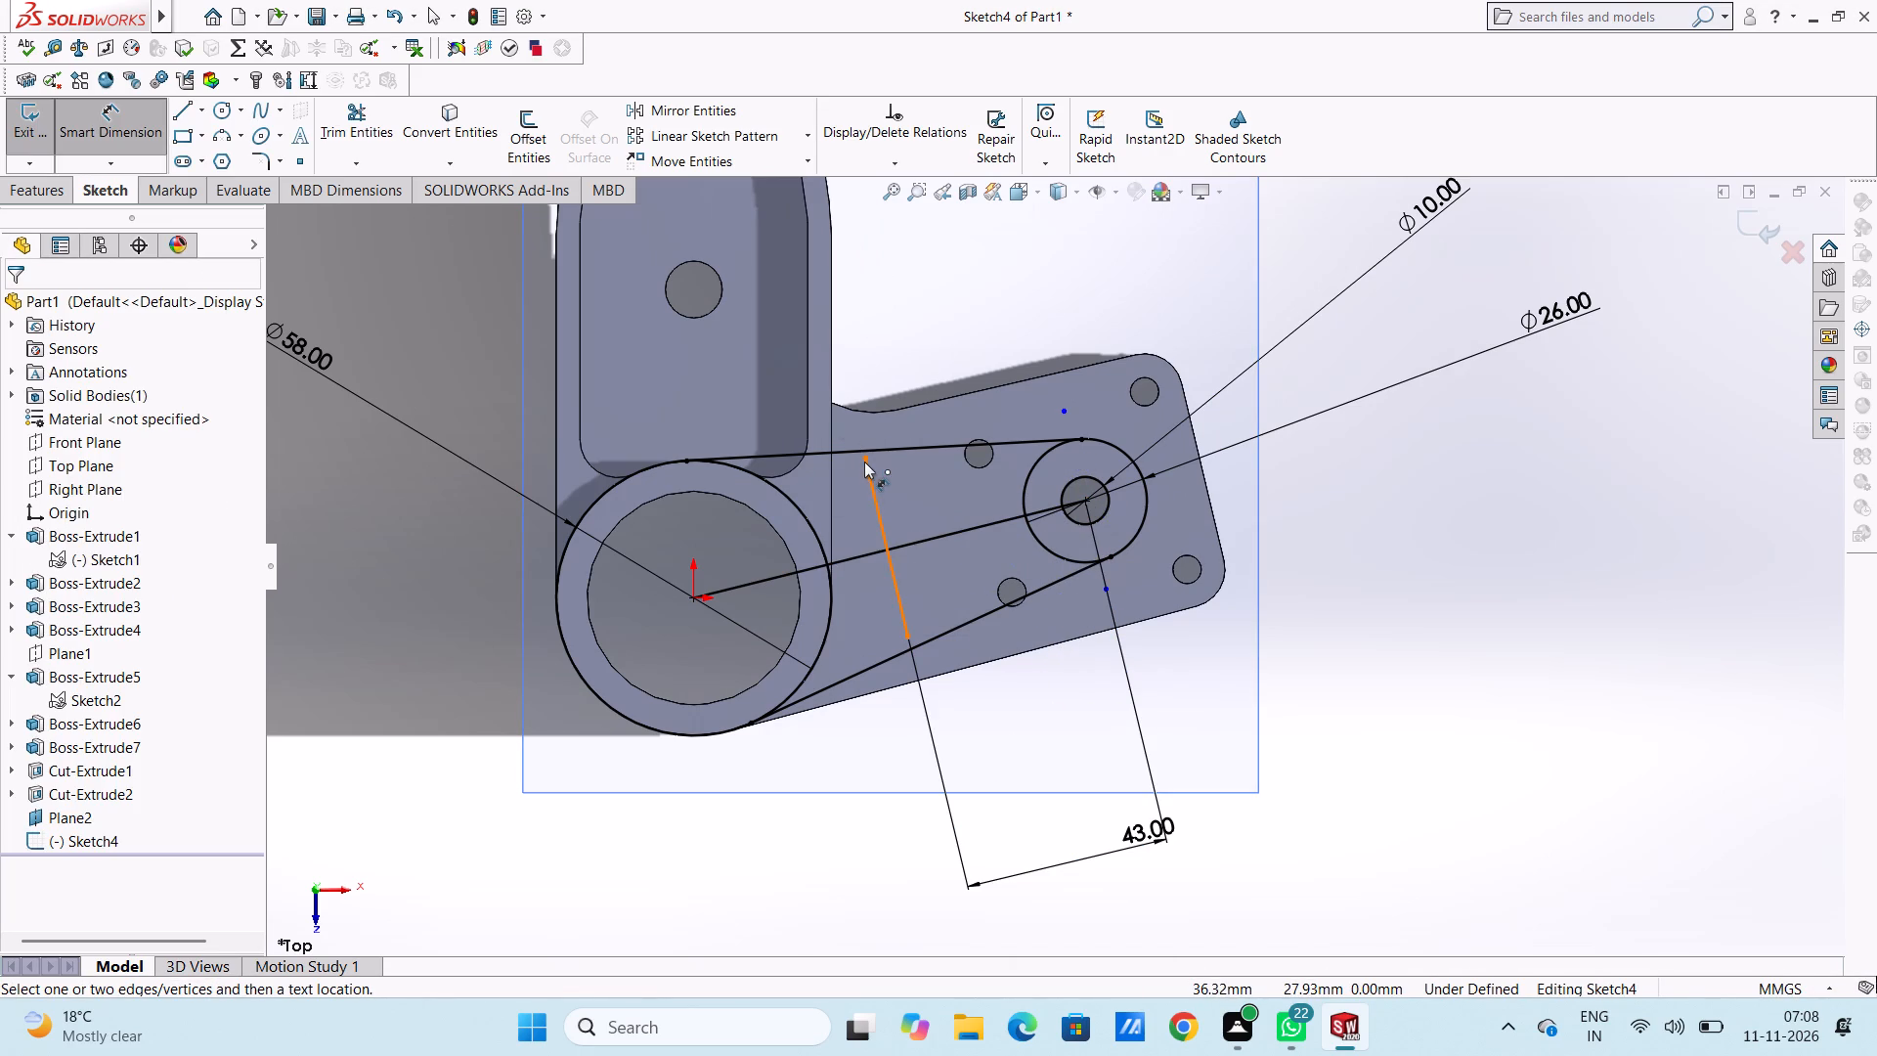
Dimension the vertical distance from the cross line's upper endpoint to the arm hole's centre, accepting the current value.
{"action": "left_click", "coordinate": [864, 462]}
{"action": "left_click", "coordinate": [1085, 499]}
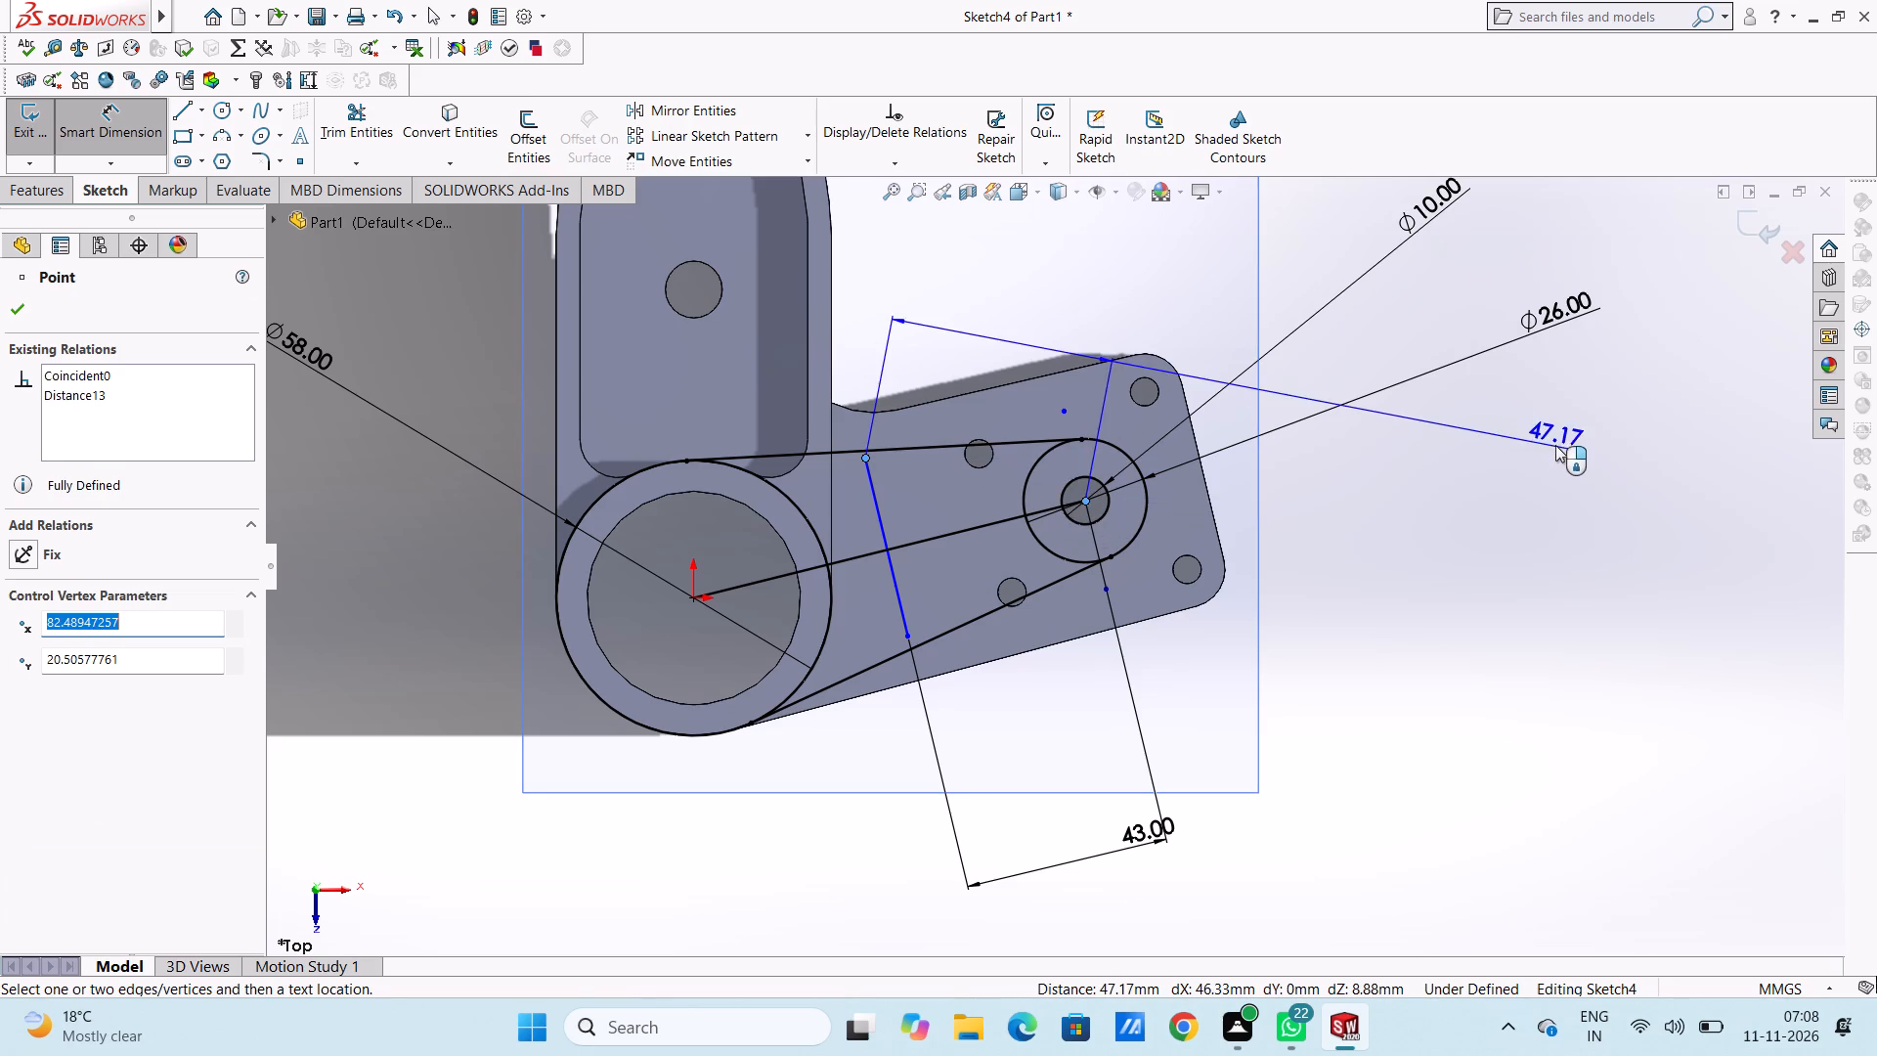
{"action": "left_click", "coordinate": [1438, 470]}
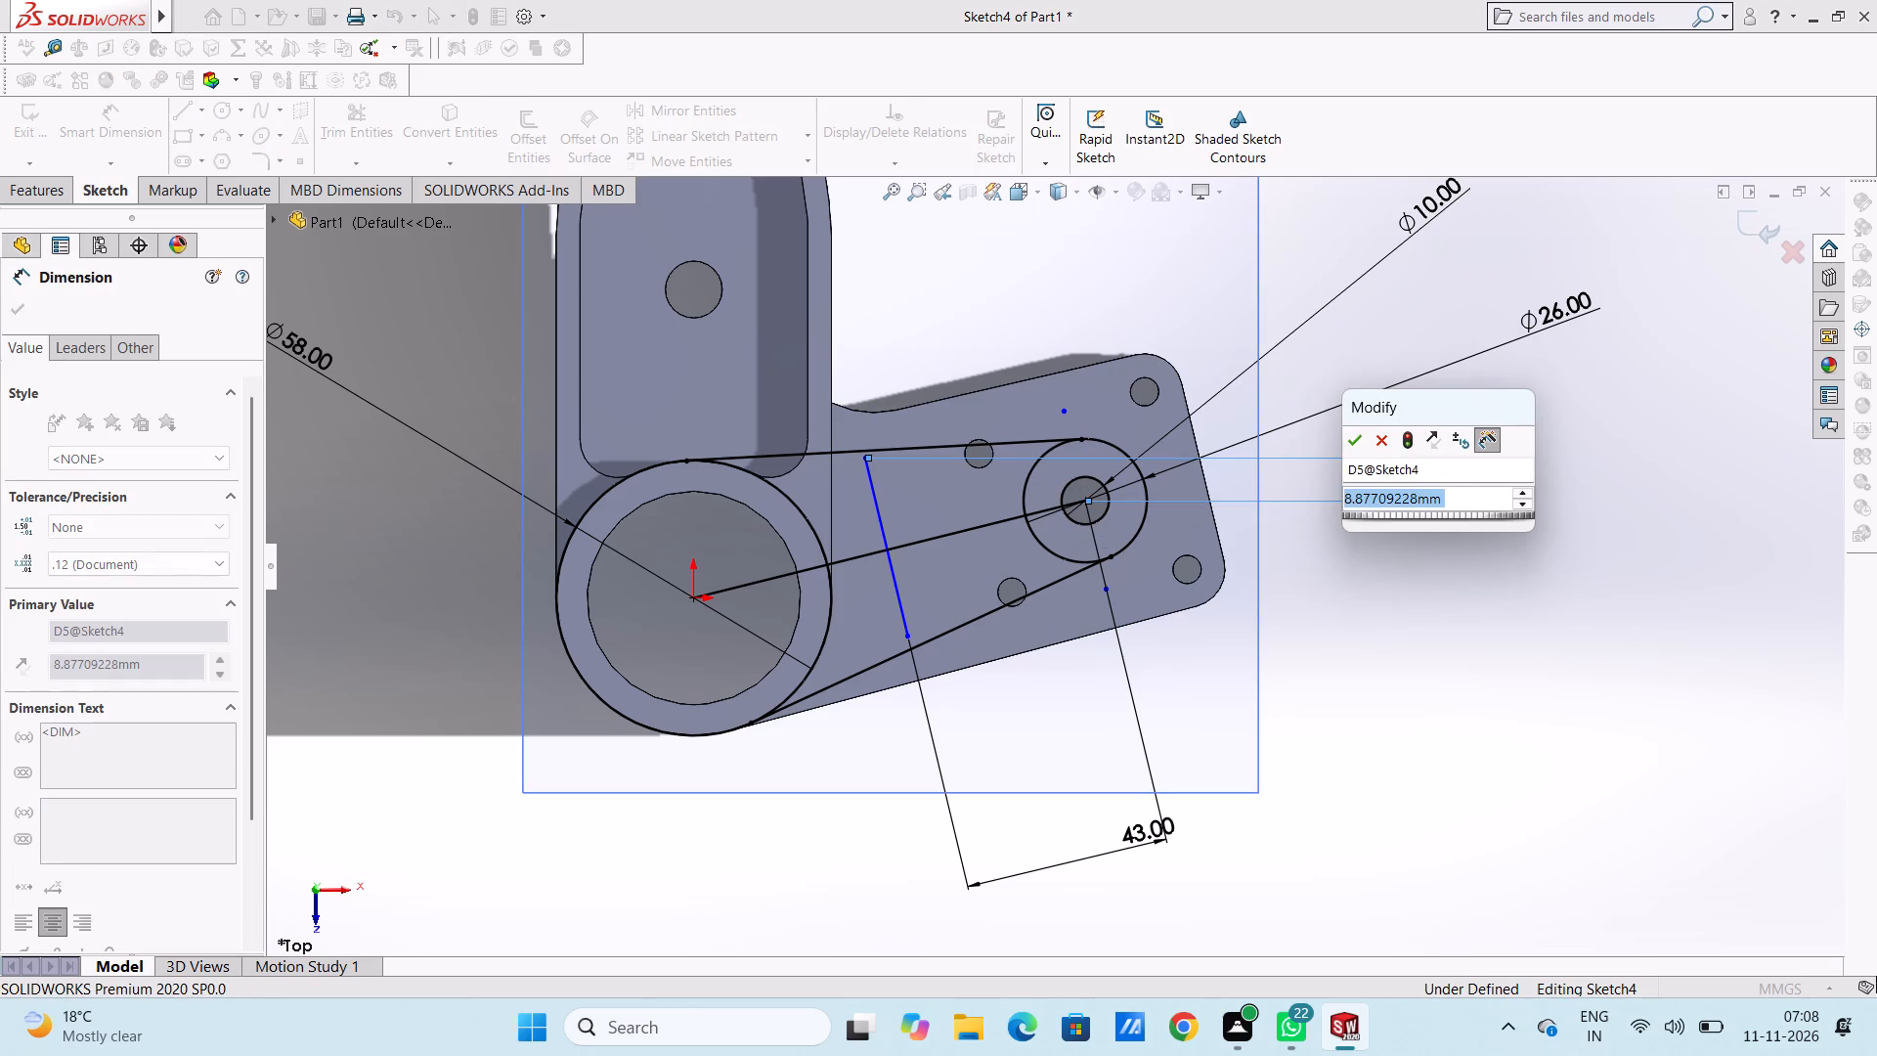
{"action": "left_click", "coordinate": [1354, 438]}
{"action": "left_click", "coordinate": [1344, 367]}
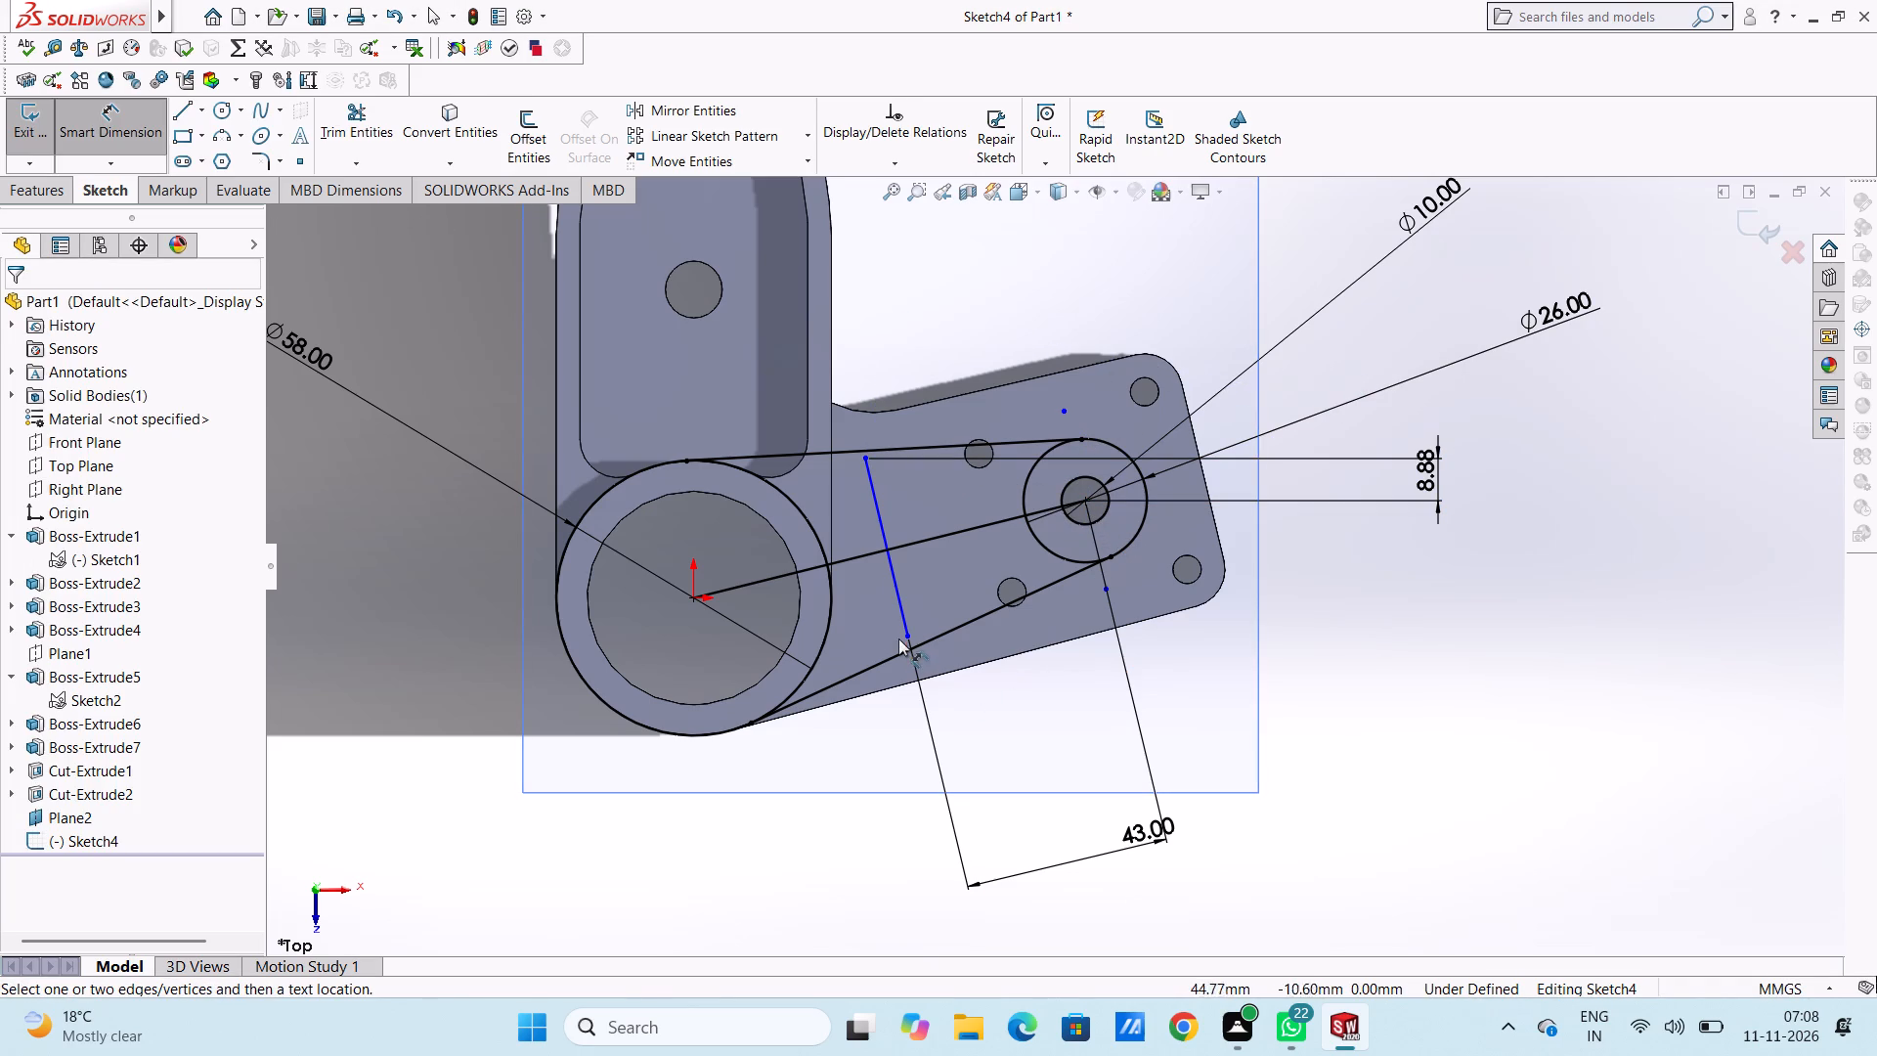
Dimension the vertical distance from the cross line's lower endpoint to the arm hole's centre, accepting the current value.
{"action": "left_click", "coordinate": [909, 635]}
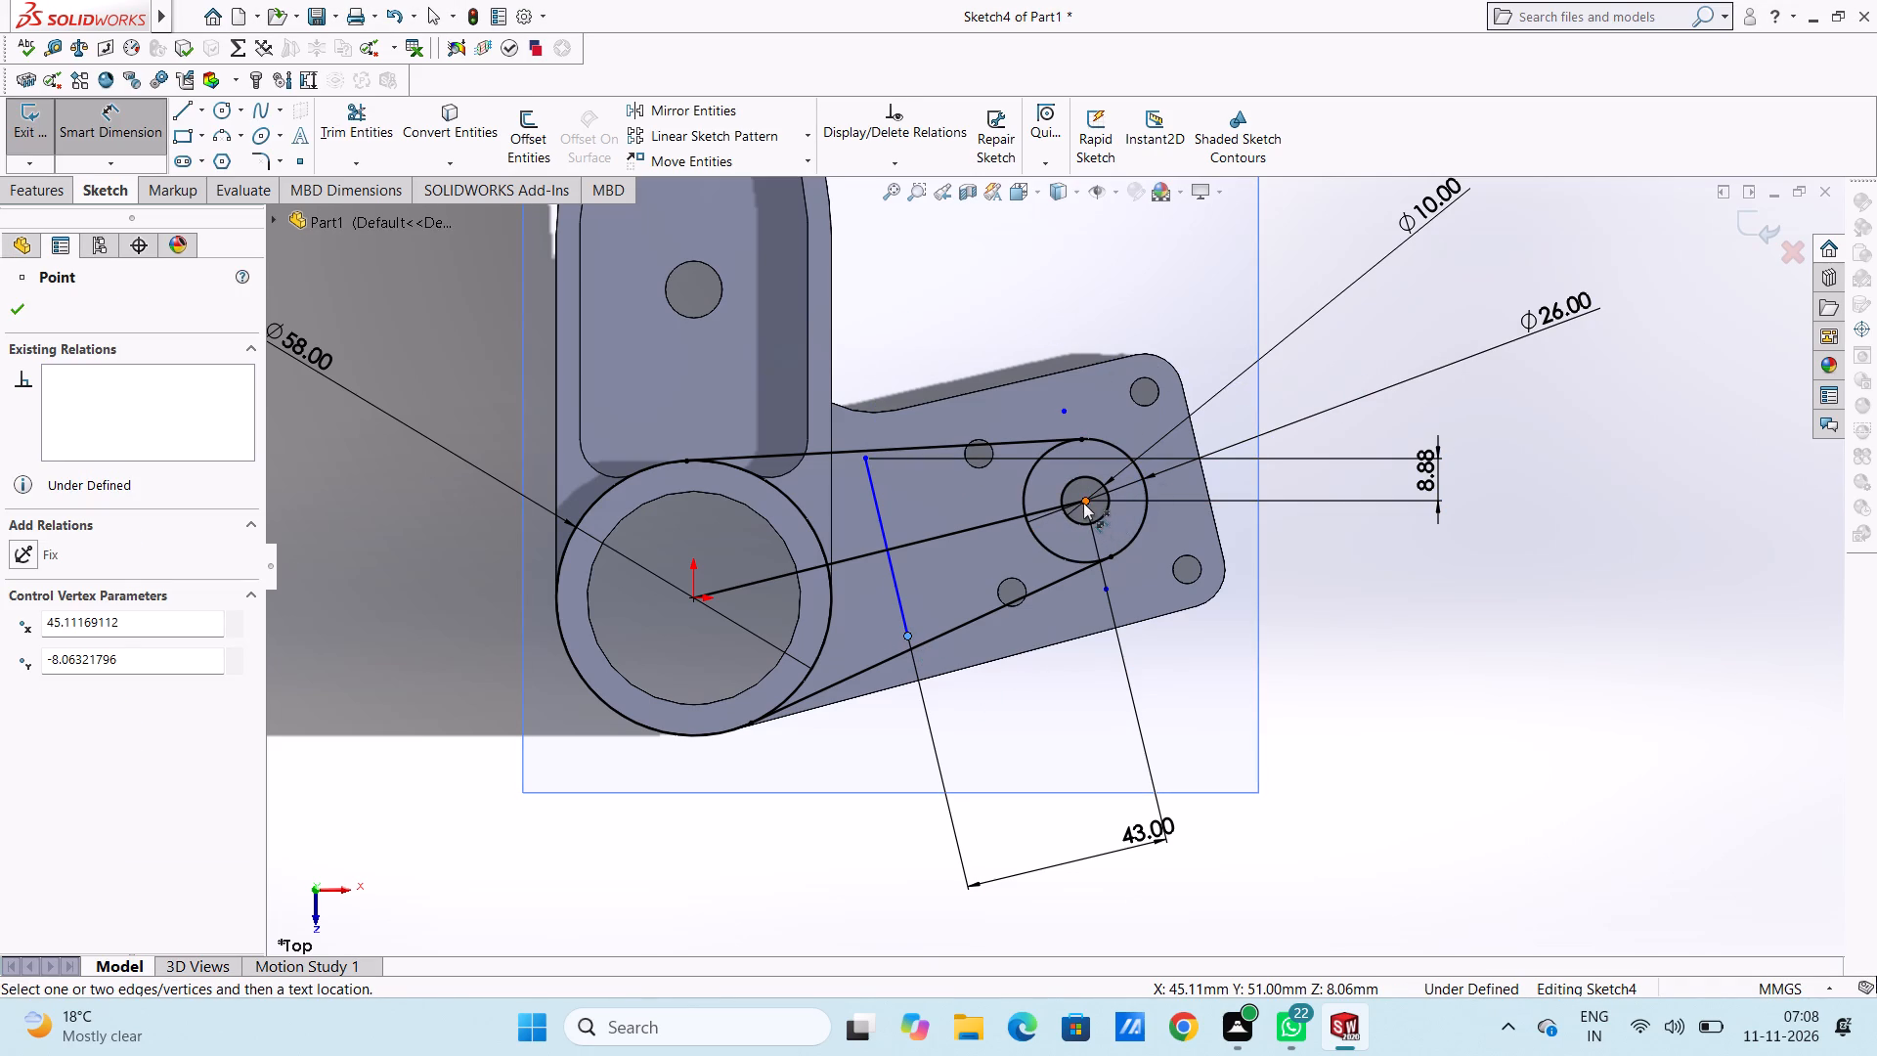
{"action": "left_click", "coordinate": [1083, 503]}
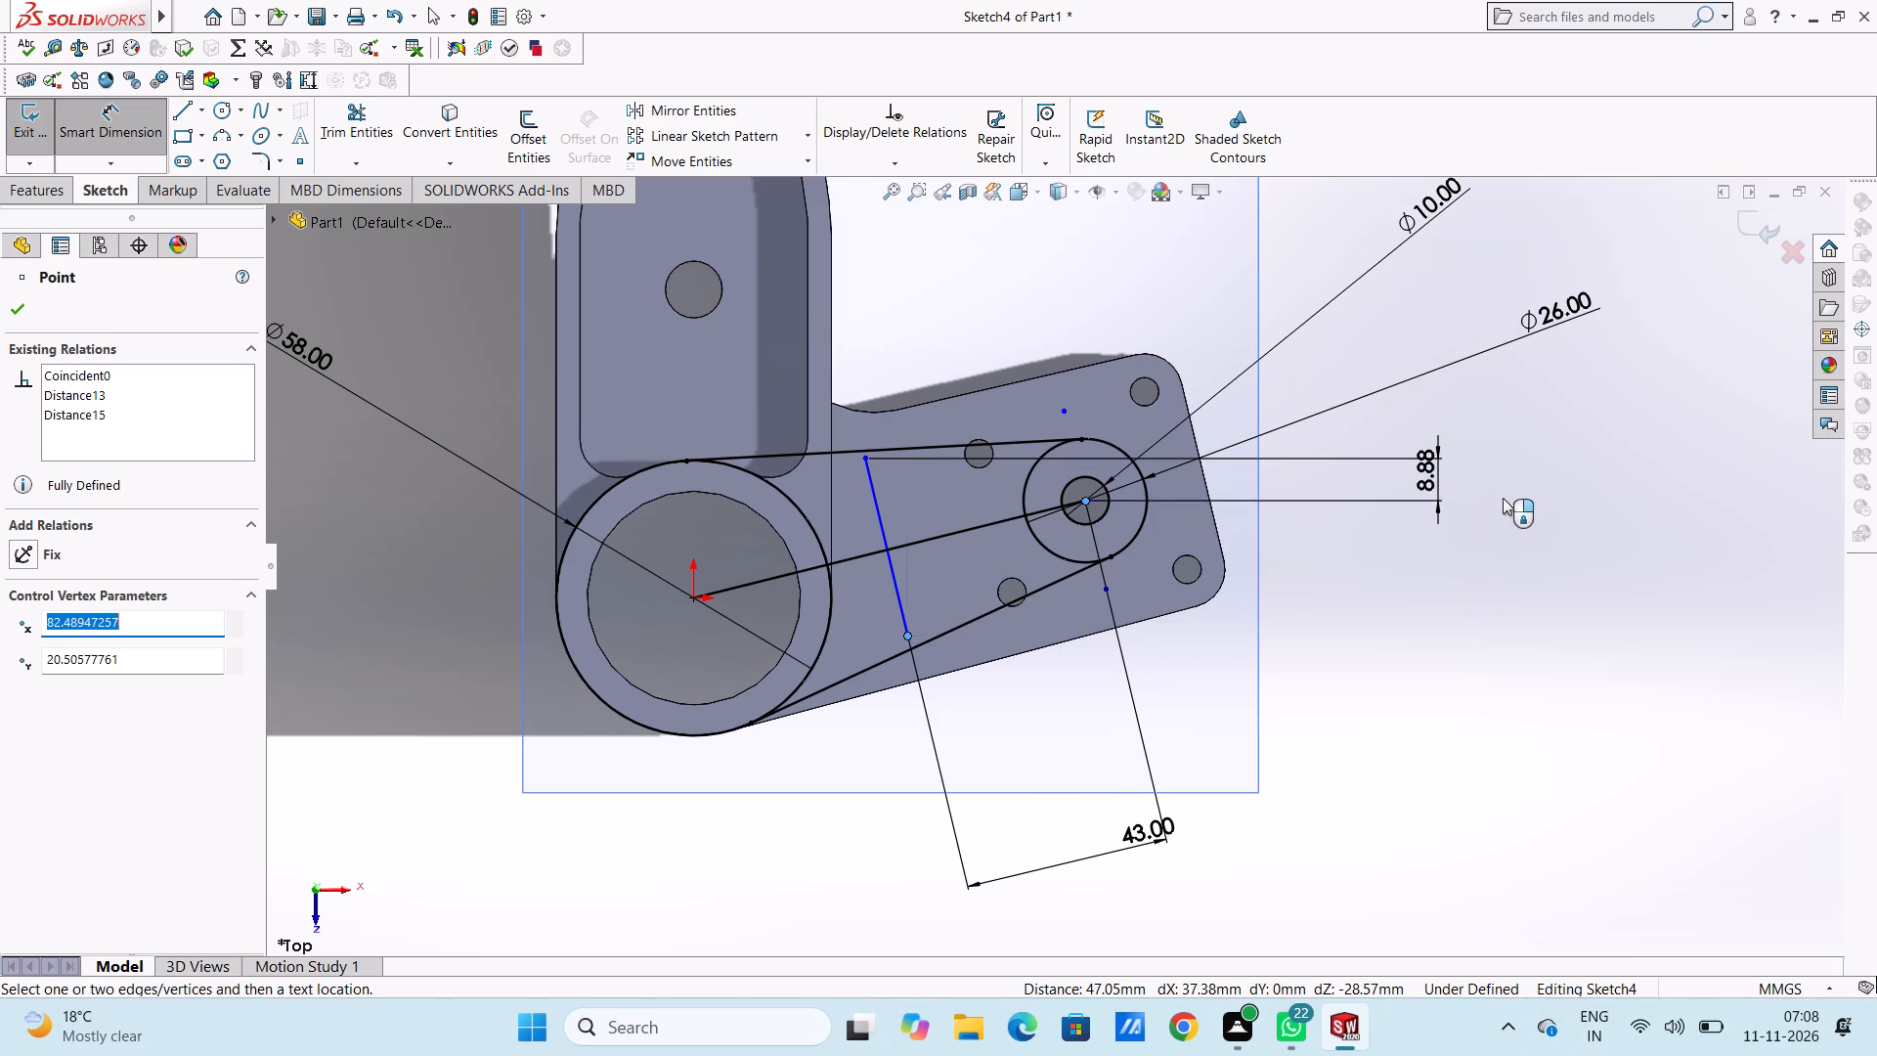
{"action": "left_click", "coordinate": [1502, 526]}
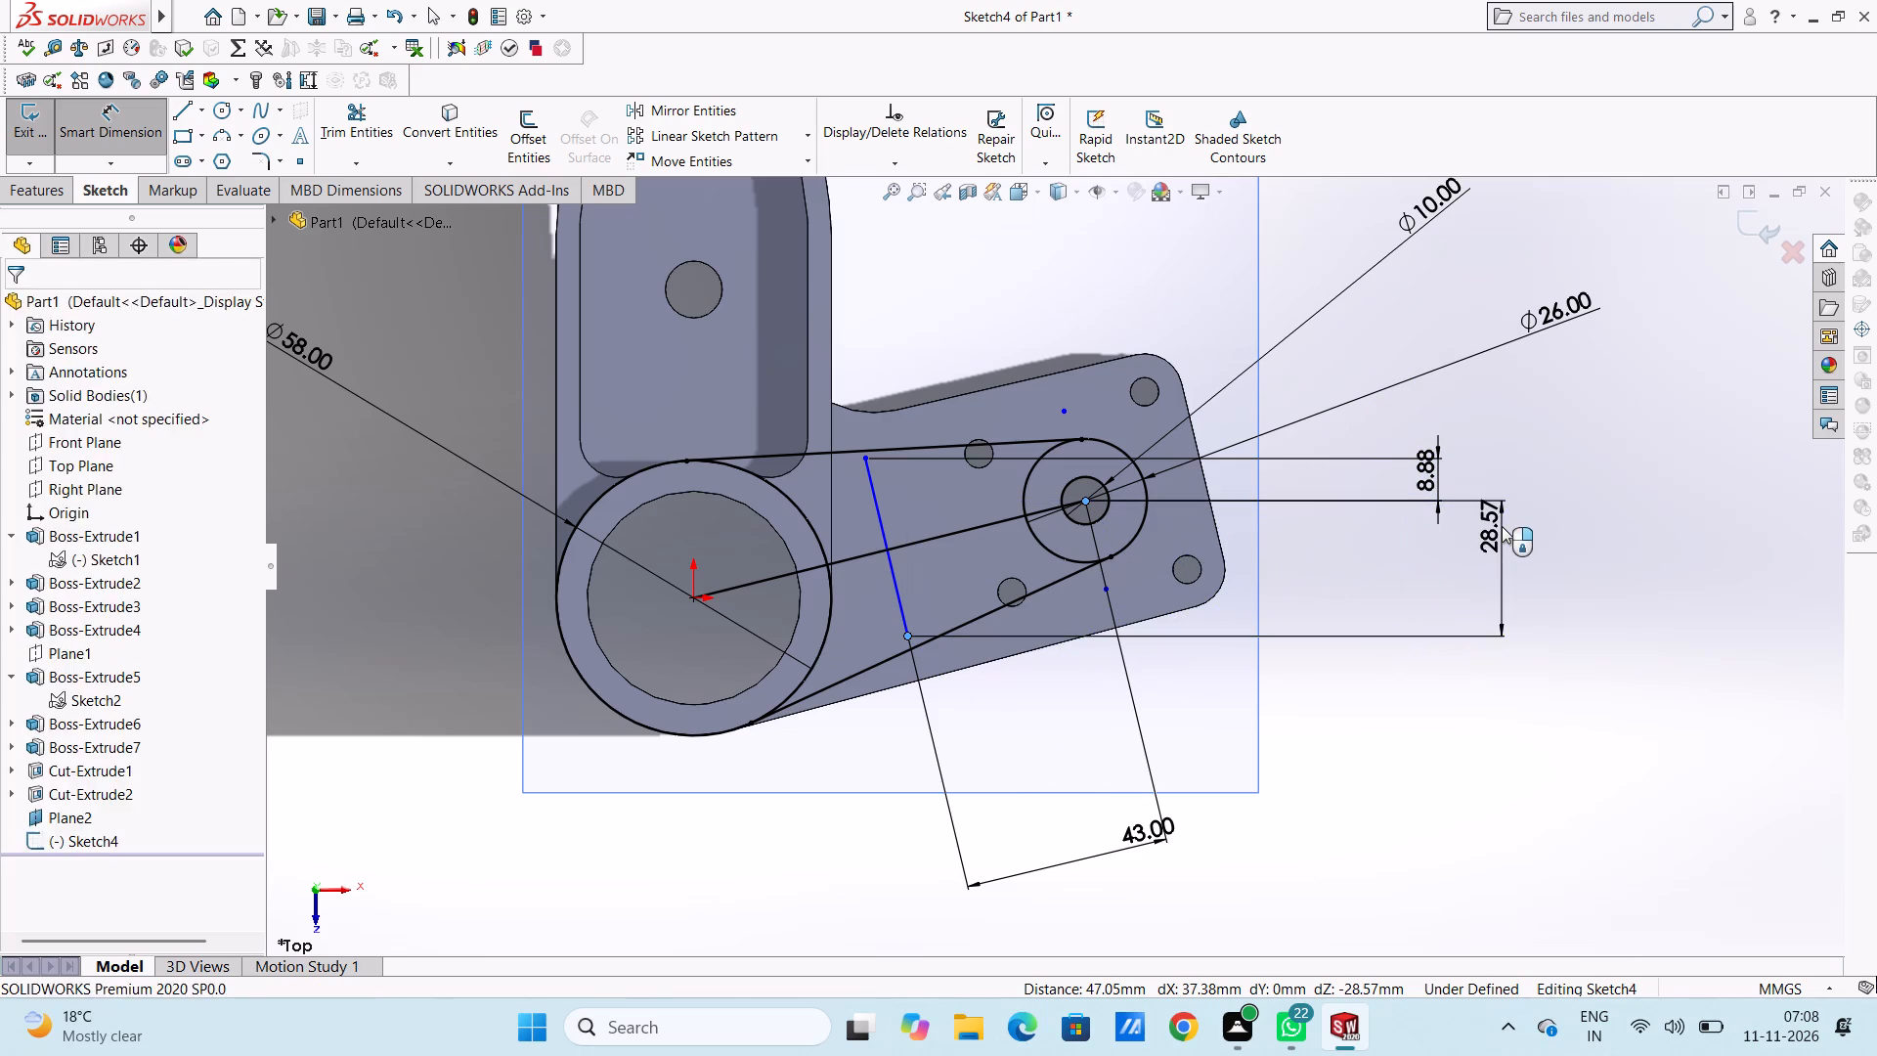
{"action": "left_click", "coordinate": [1414, 498]}
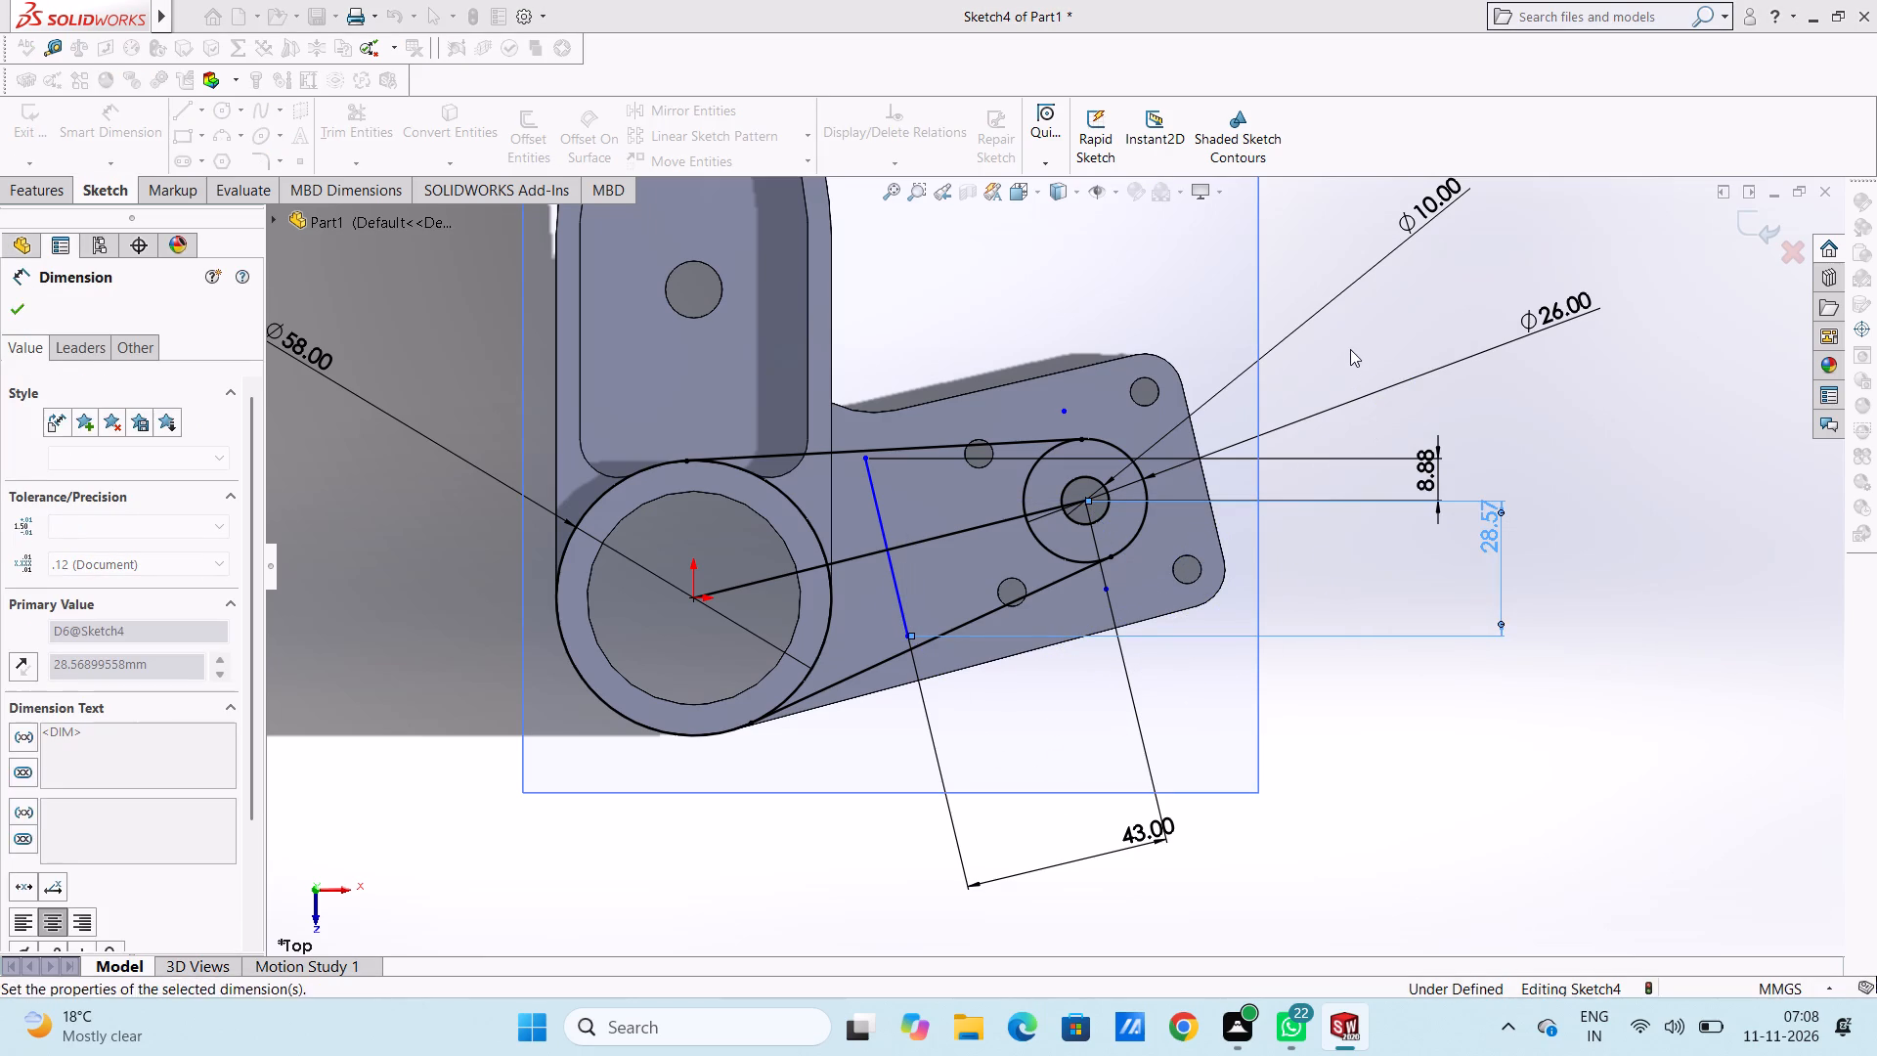
{"action": "left_click", "coordinate": [1350, 349]}
Dimension the perpendicular distance from the large circle's centre at the origin to the cross line, accepting the current value.
{"action": "left_click", "coordinate": [696, 598]}
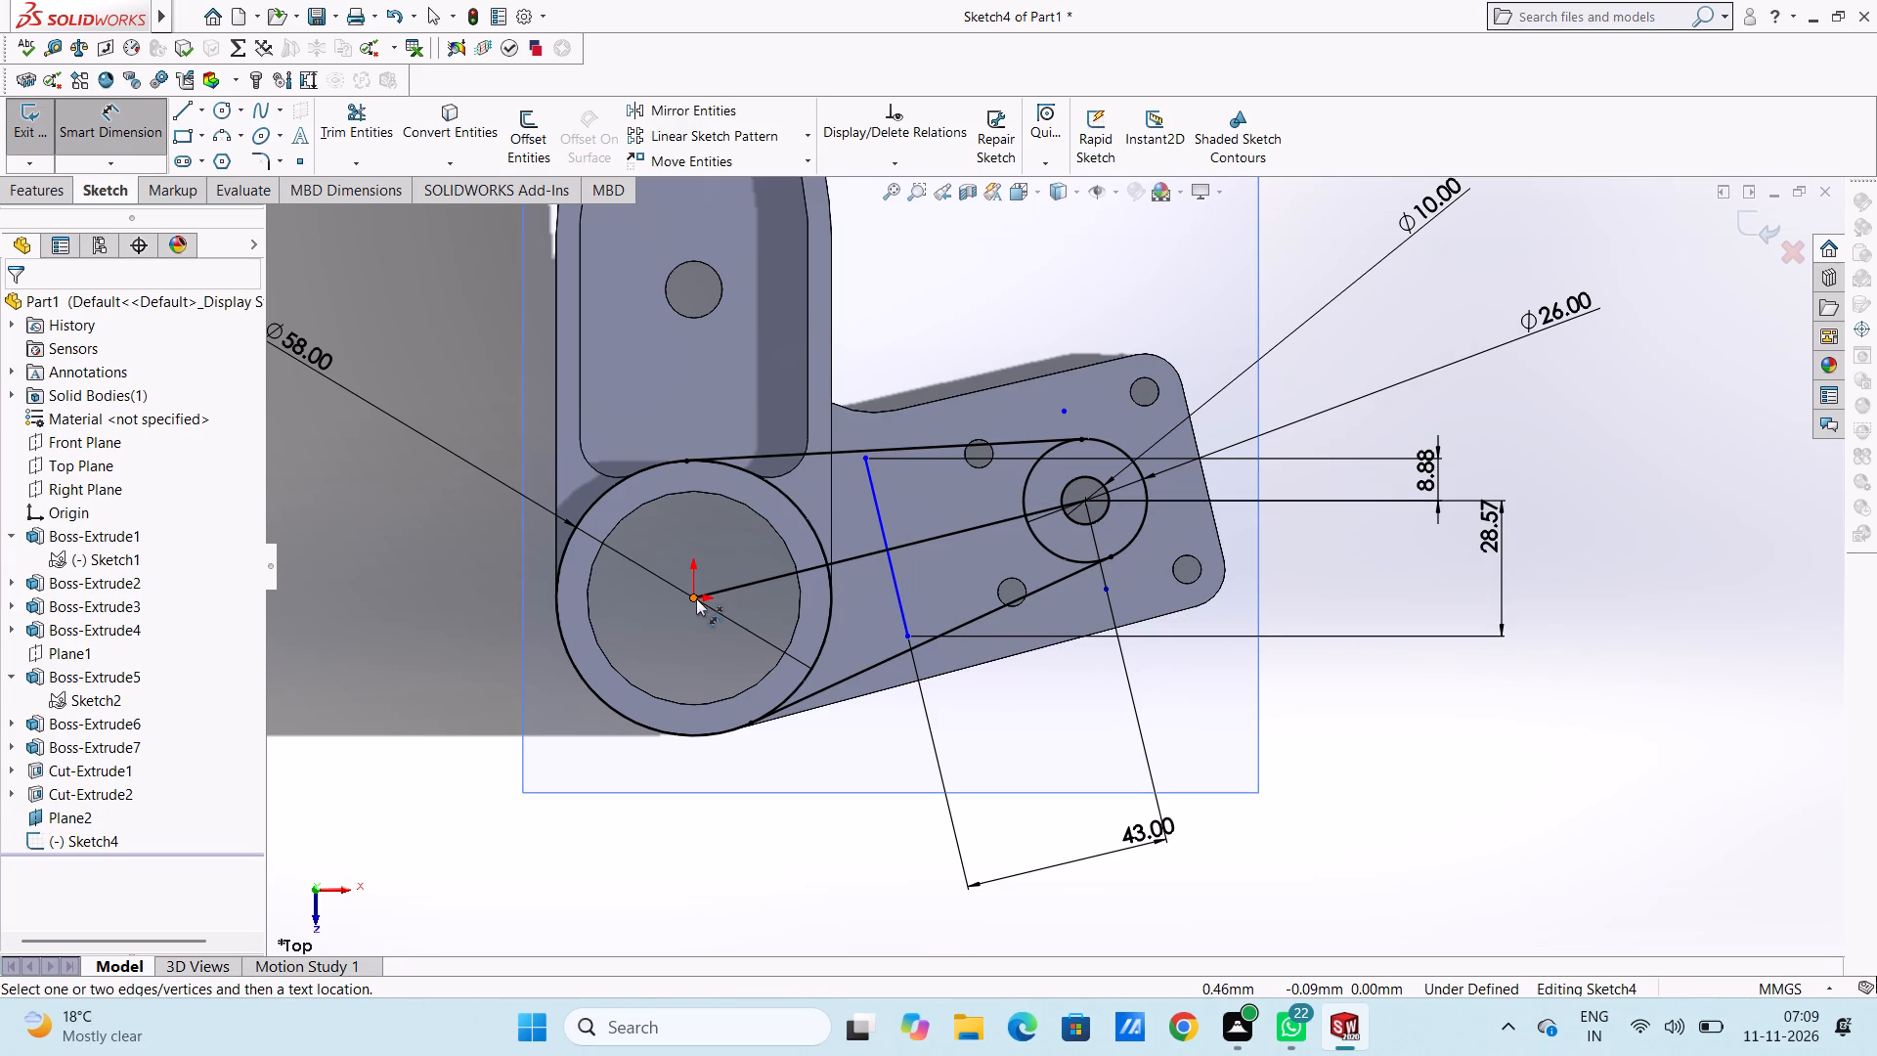
{"action": "left_click", "coordinate": [885, 527]}
{"action": "scroll", "coordinate": [860, 675], "scroll_direction": "up", "scroll_amount": 5}
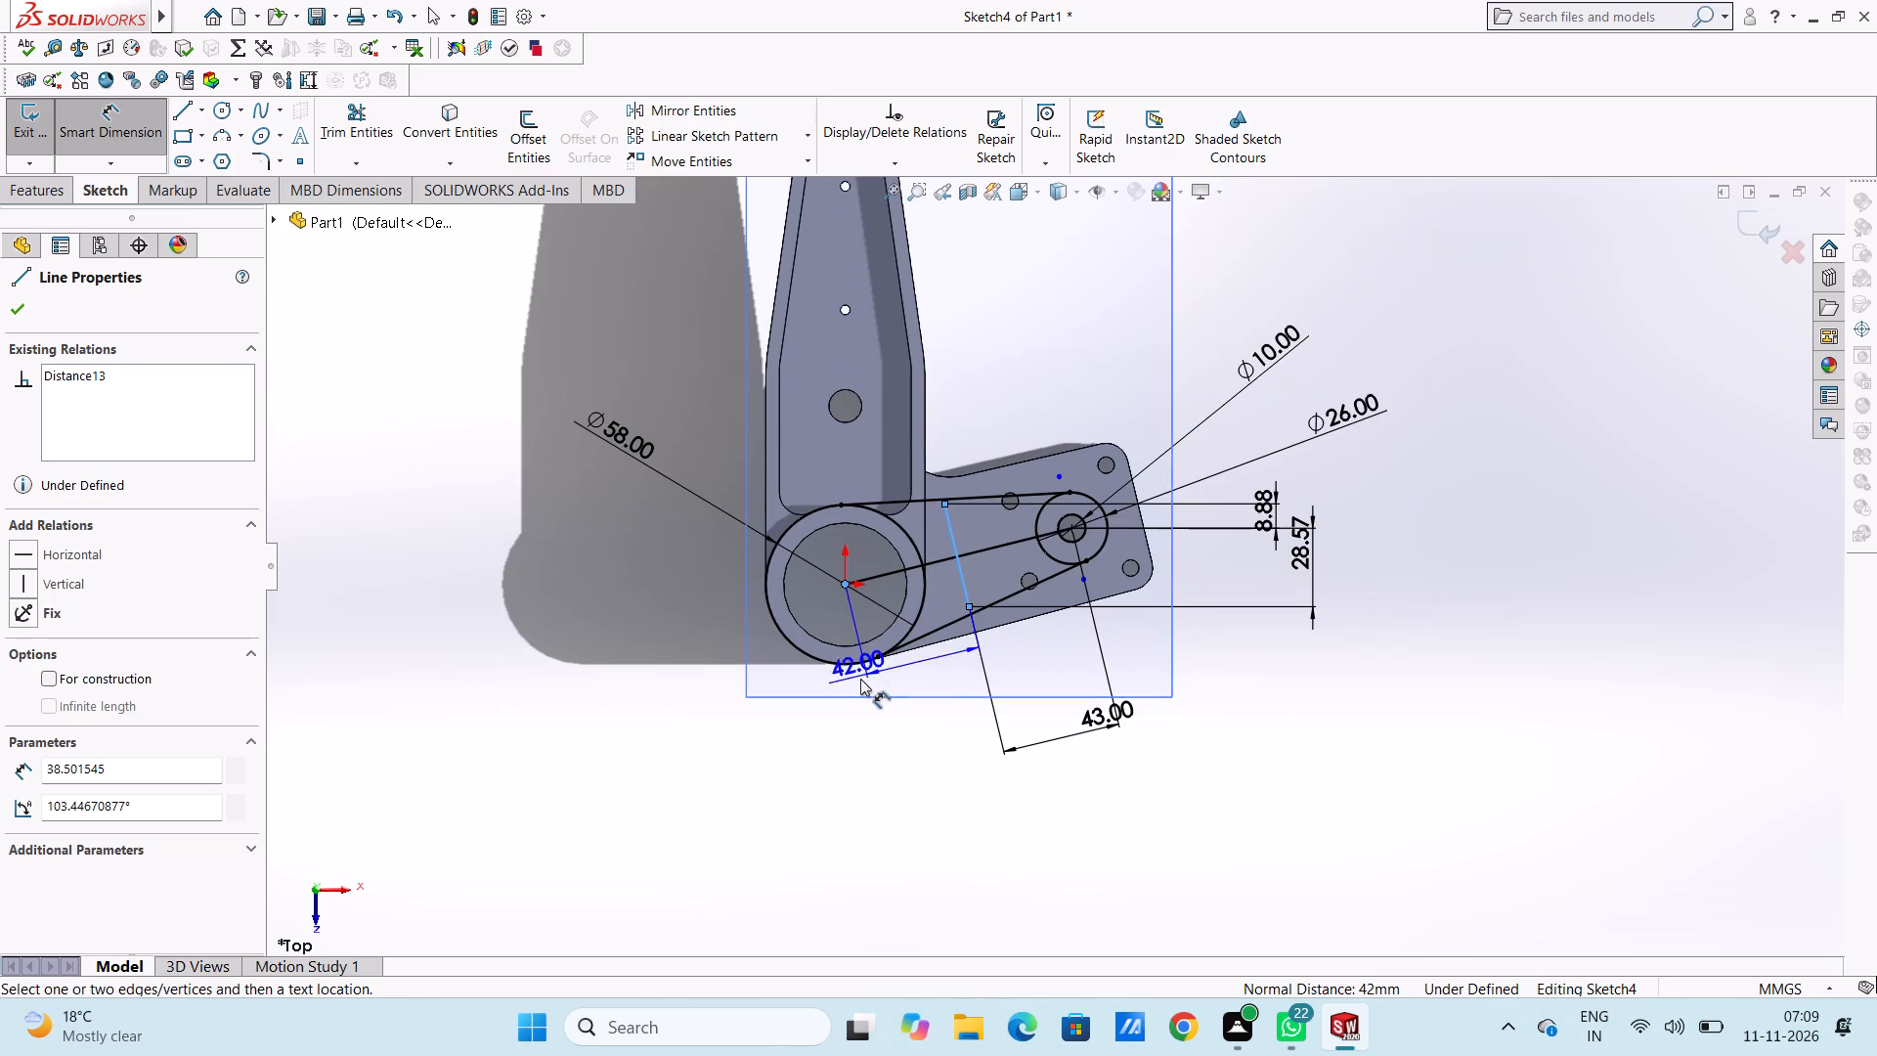
{"action": "left_click", "coordinate": [997, 821]}
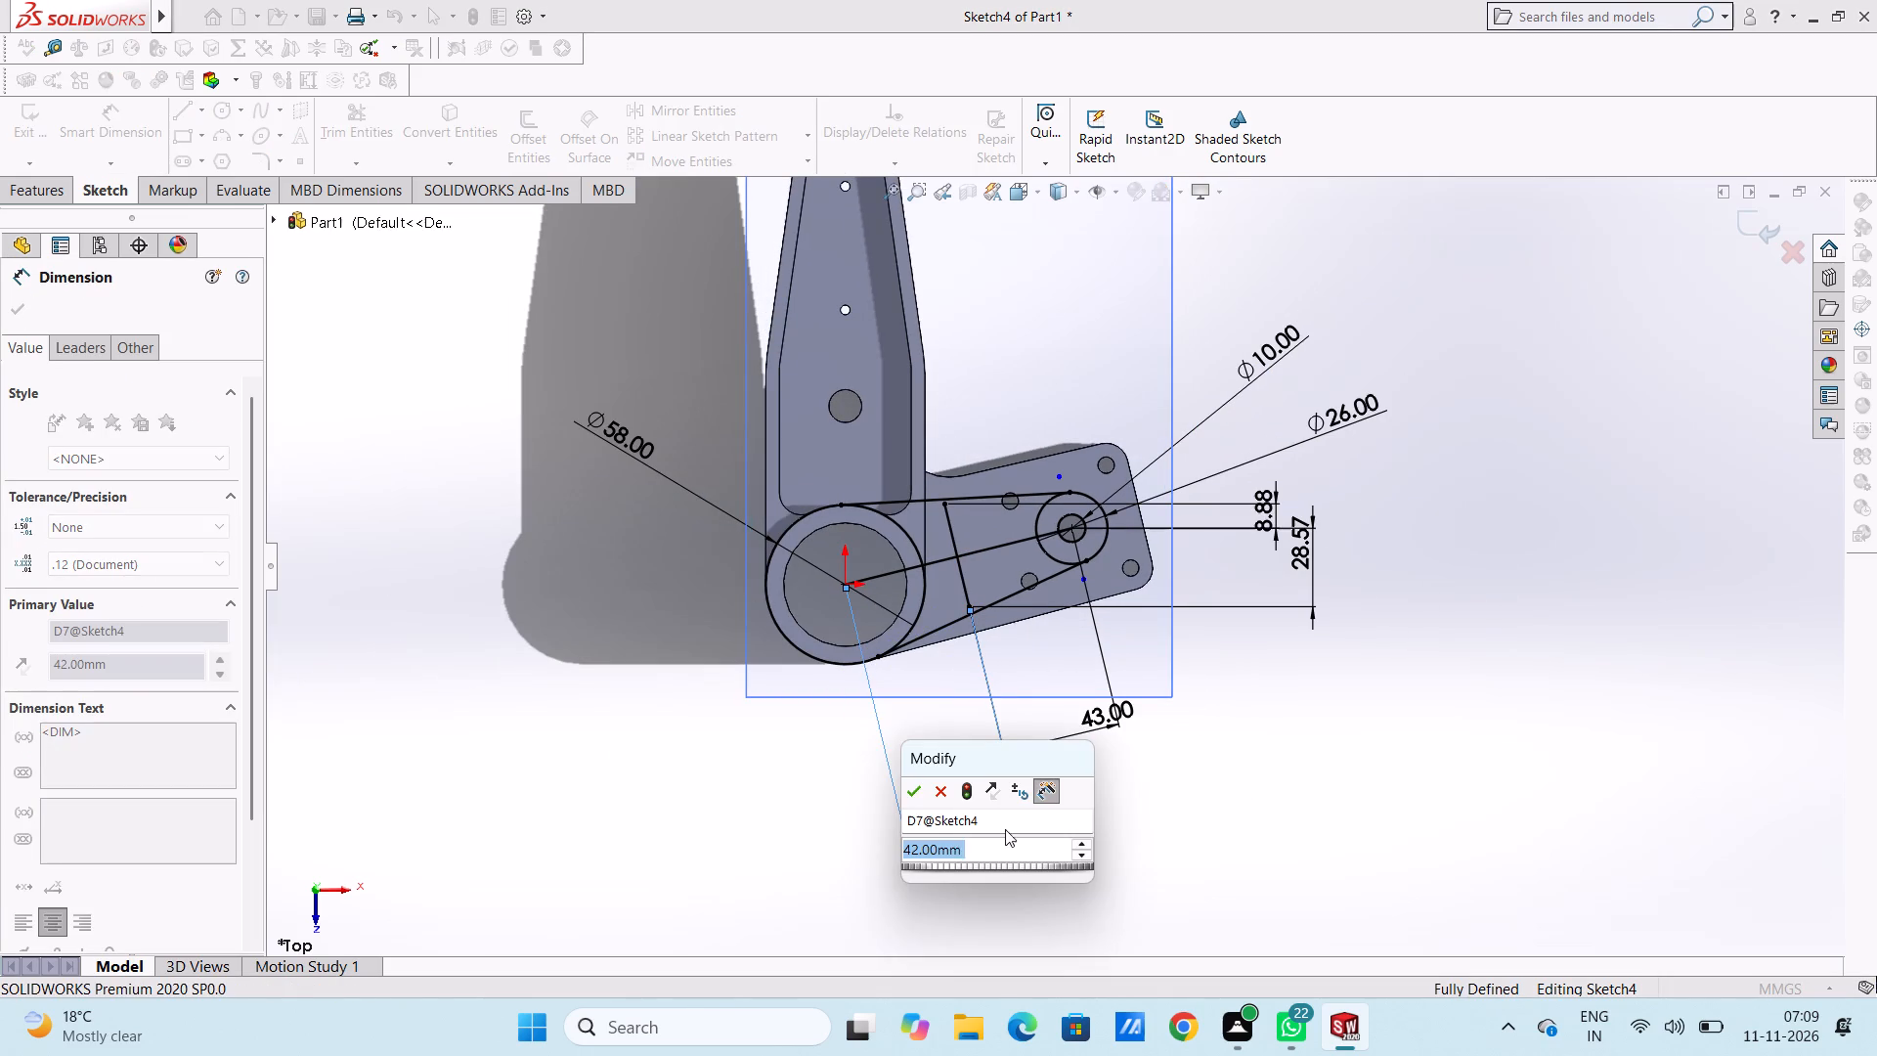
{"action": "left_click", "coordinate": [917, 792]}
{"action": "left_click", "coordinate": [925, 770]}
{"action": "scroll", "coordinate": [941, 480], "scroll_direction": "down", "scroll_amount": 4}
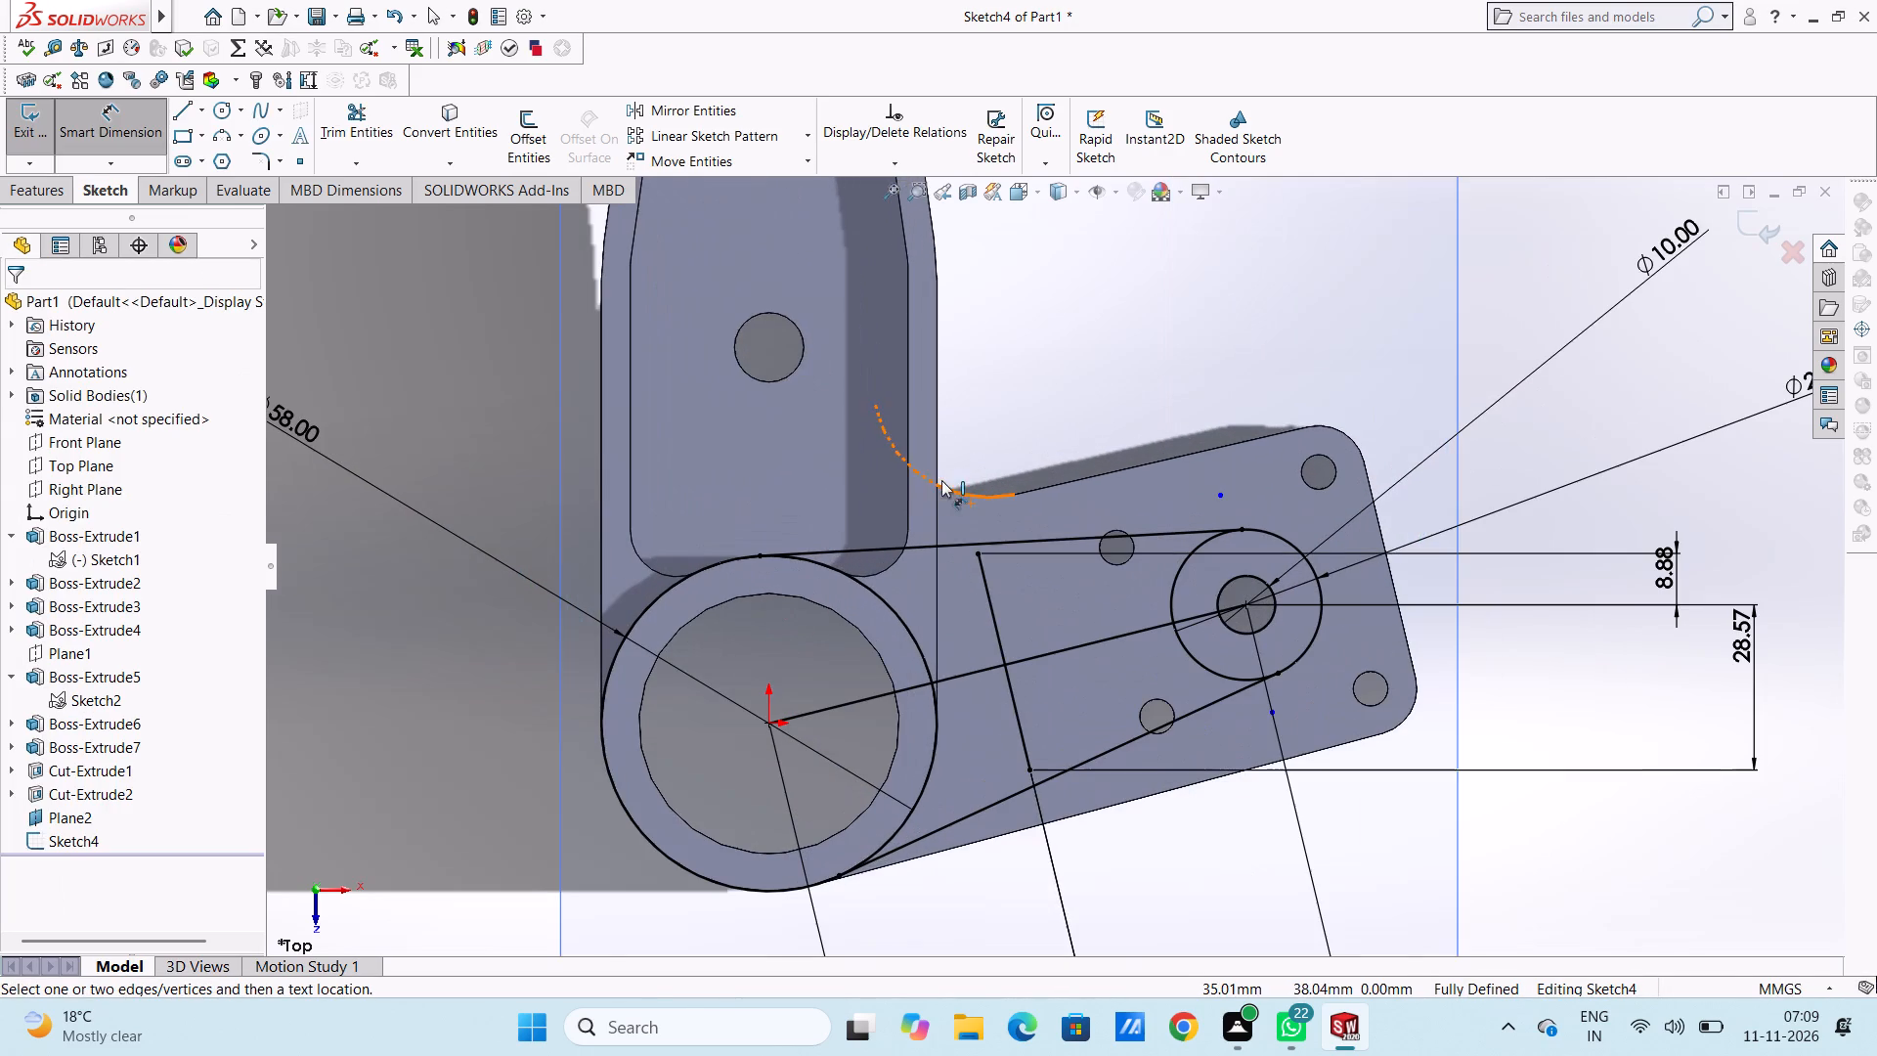
{"action": "left_click", "coordinate": [144, 141]}
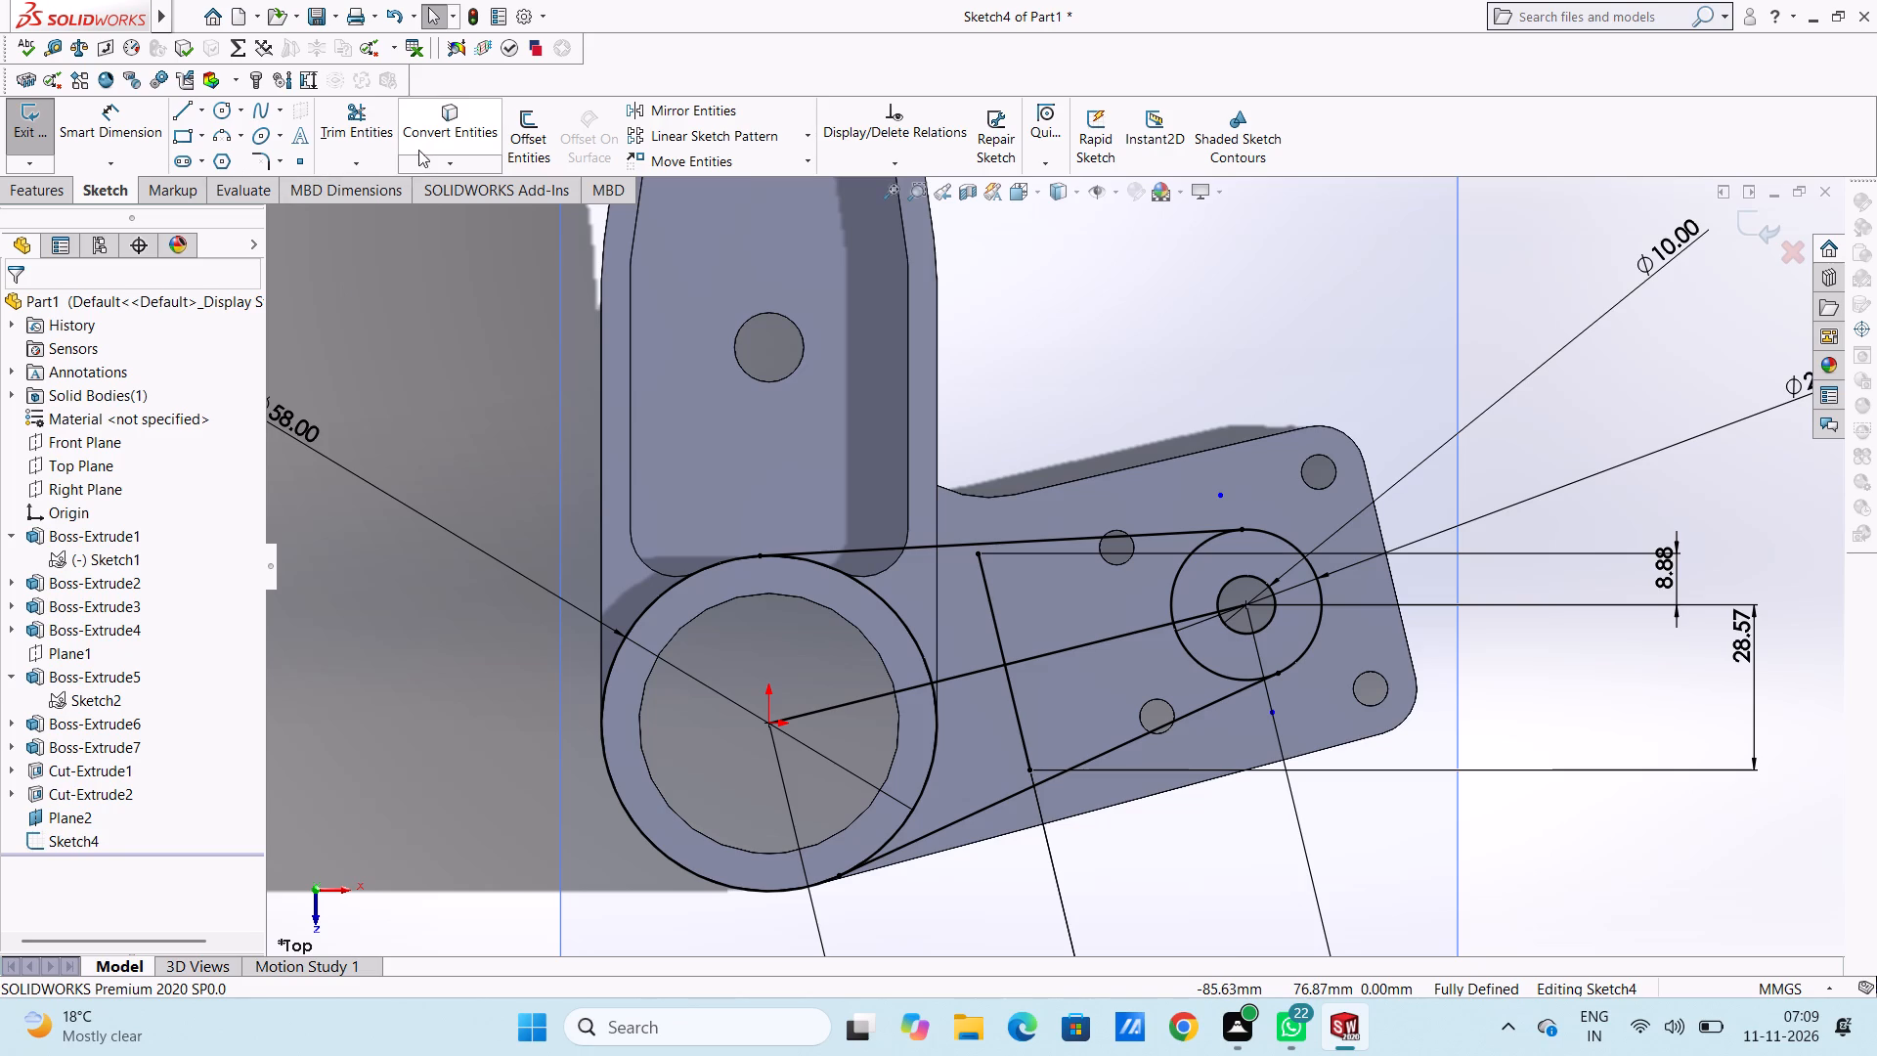
Extend both ends of the cross line to meet the upper and lower tangent lines.
{"action": "left_click", "coordinate": [374, 164]}
{"action": "left_click", "coordinate": [371, 213]}
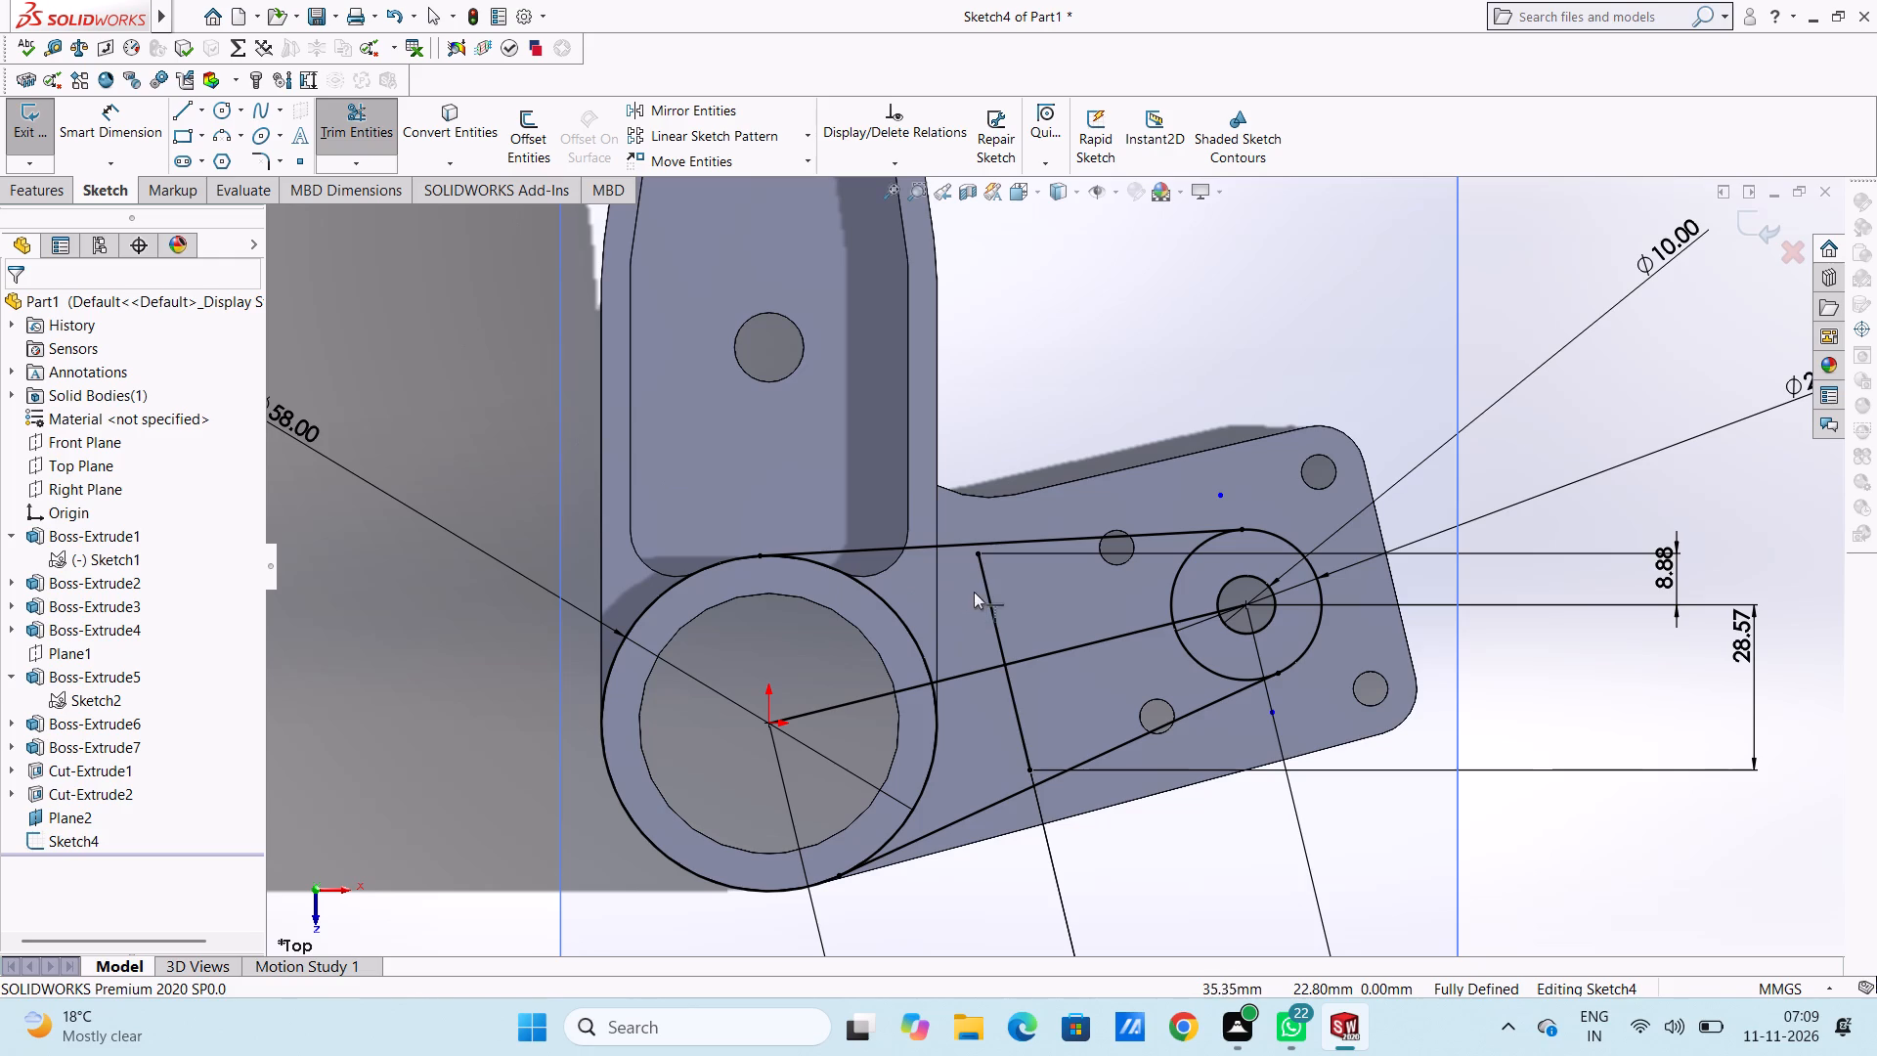
{"action": "left_click", "coordinate": [988, 594]}
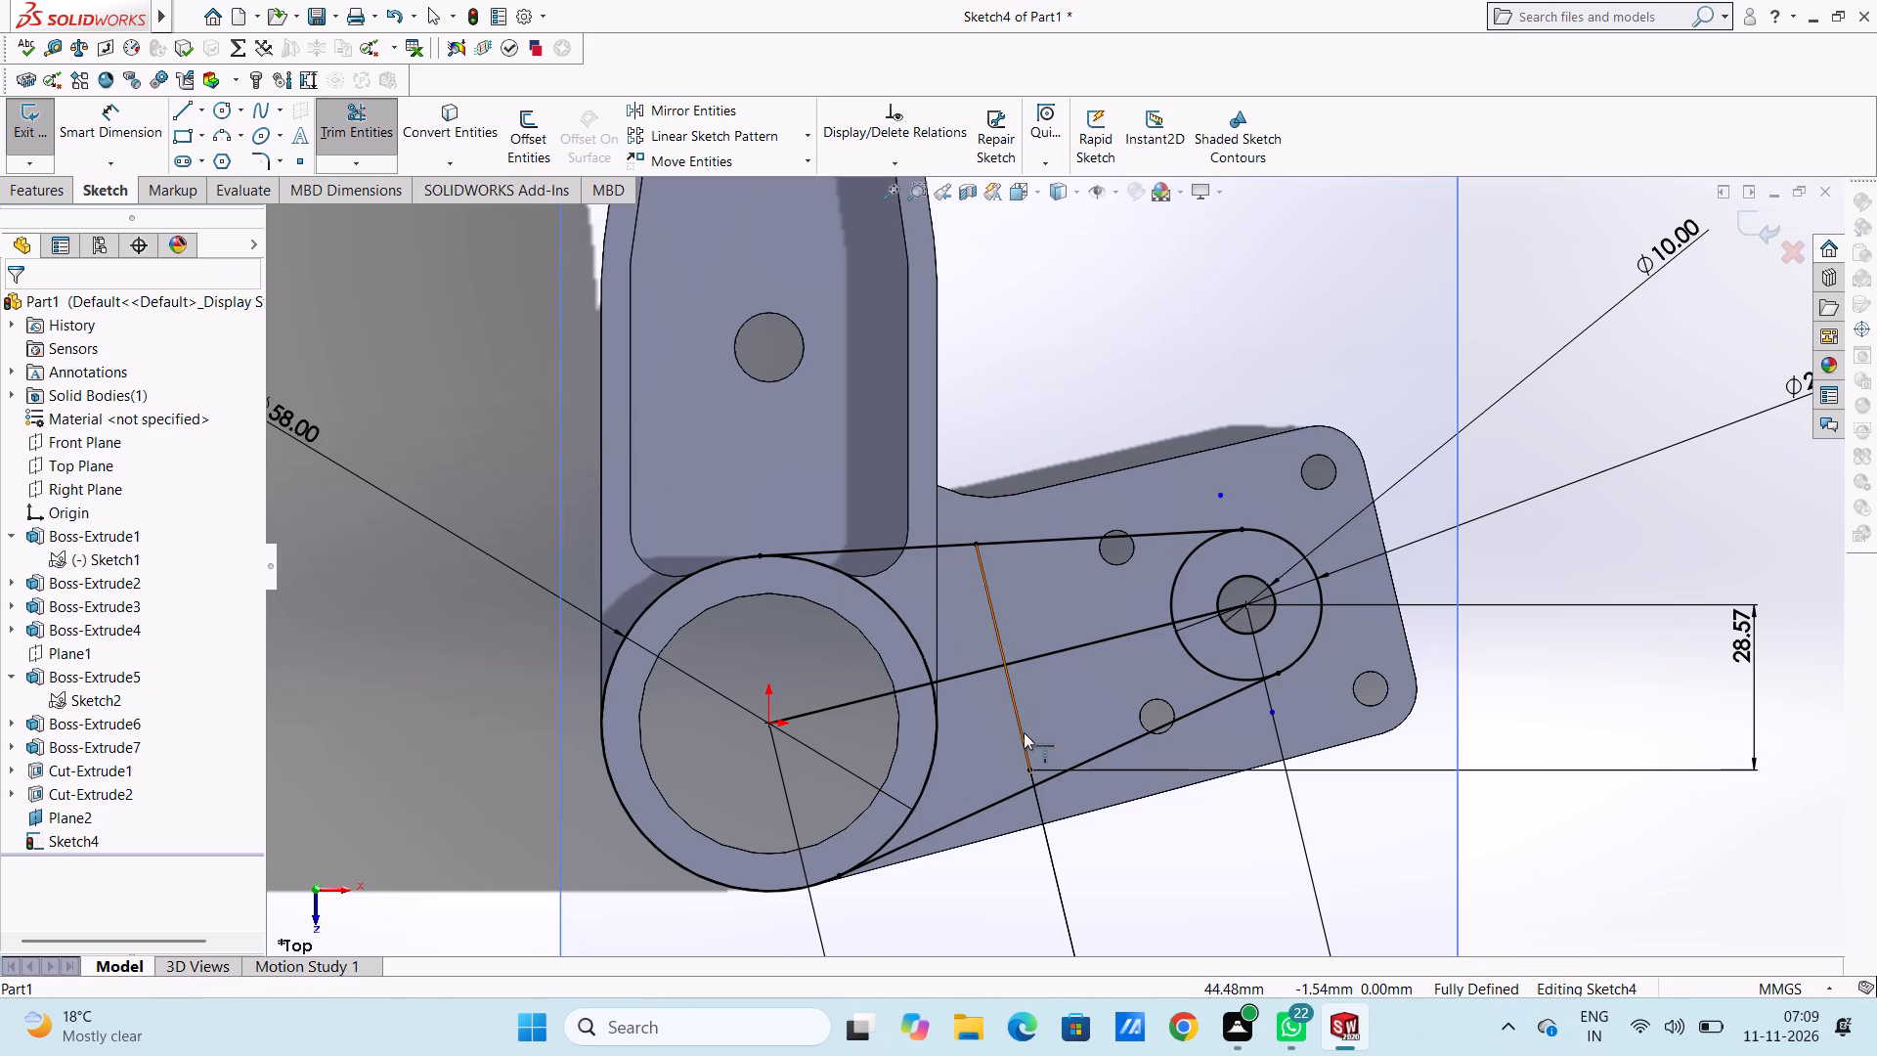
{"action": "left_click", "coordinate": [1024, 732]}
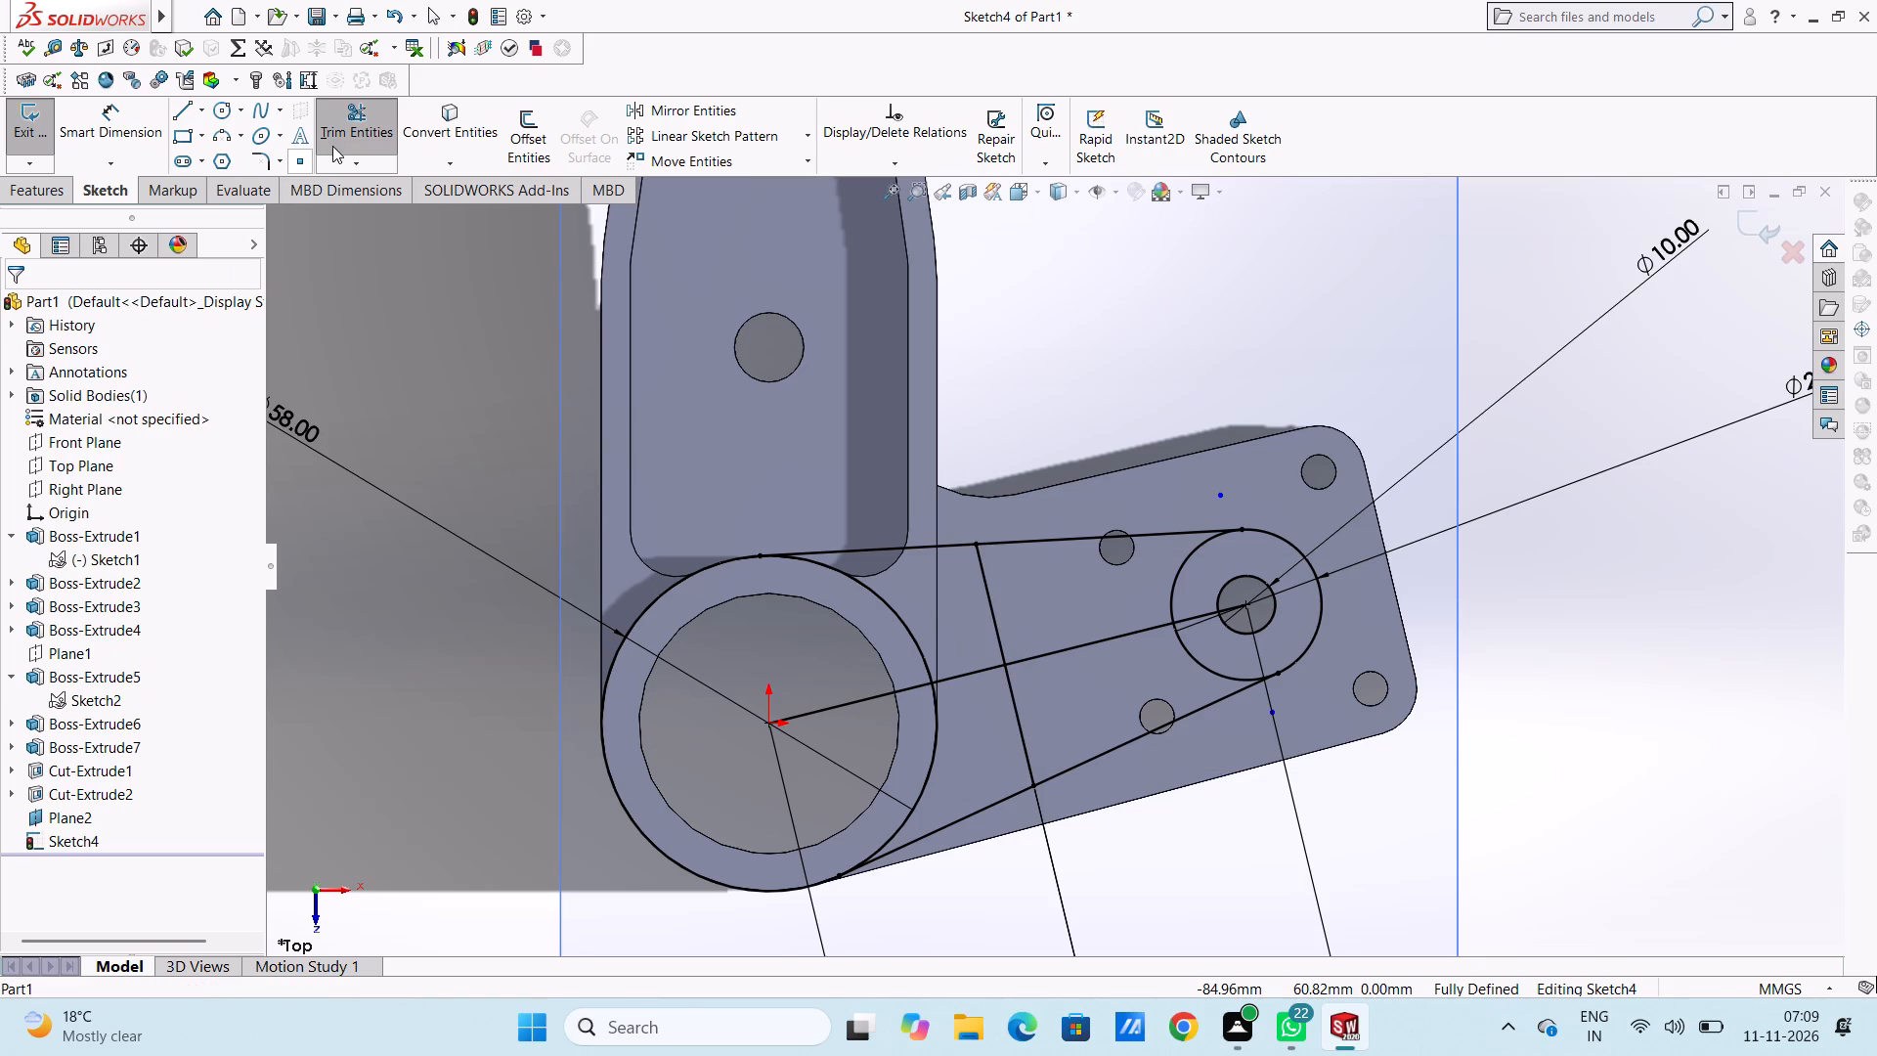
{"action": "left_click", "coordinate": [360, 140]}
{"action": "left_click", "coordinate": [13, 307]}
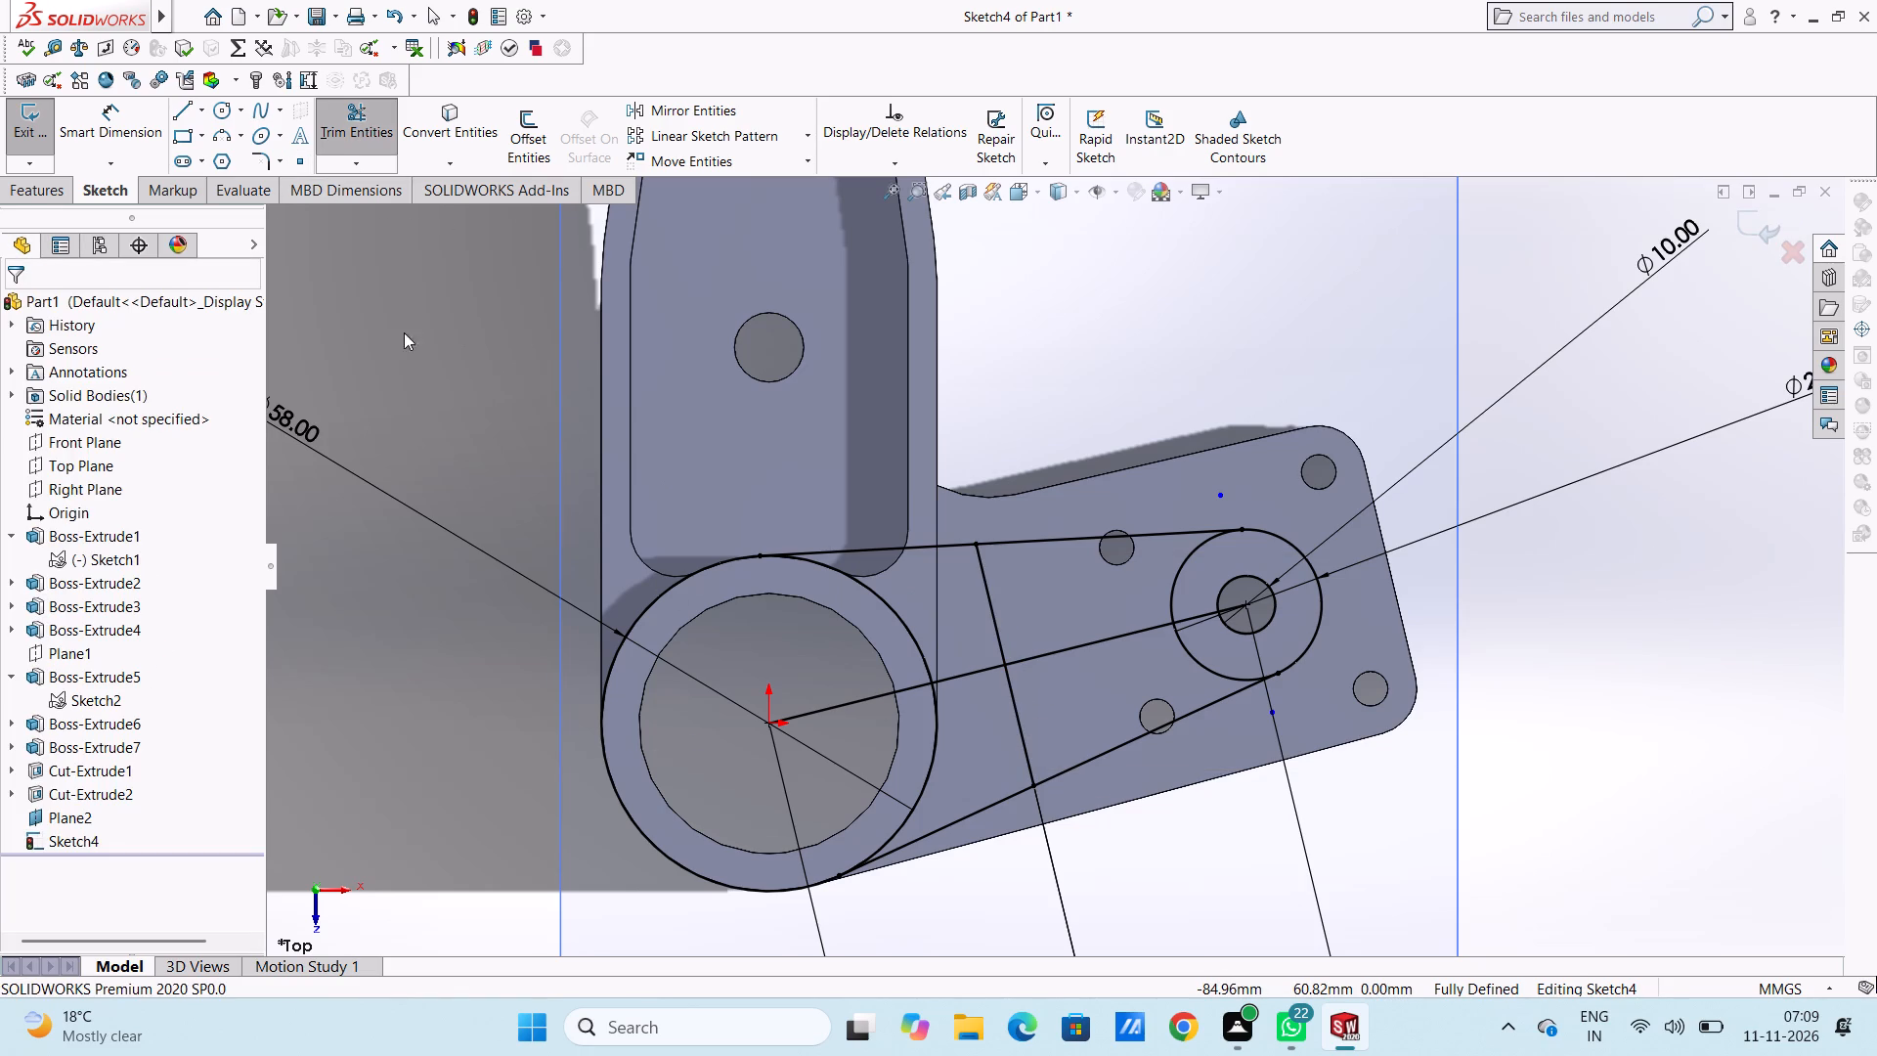
{"action": "left_click", "coordinate": [507, 347]}
{"action": "scroll", "coordinate": [504, 347], "scroll_direction": "up", "scroll_amount": 4}
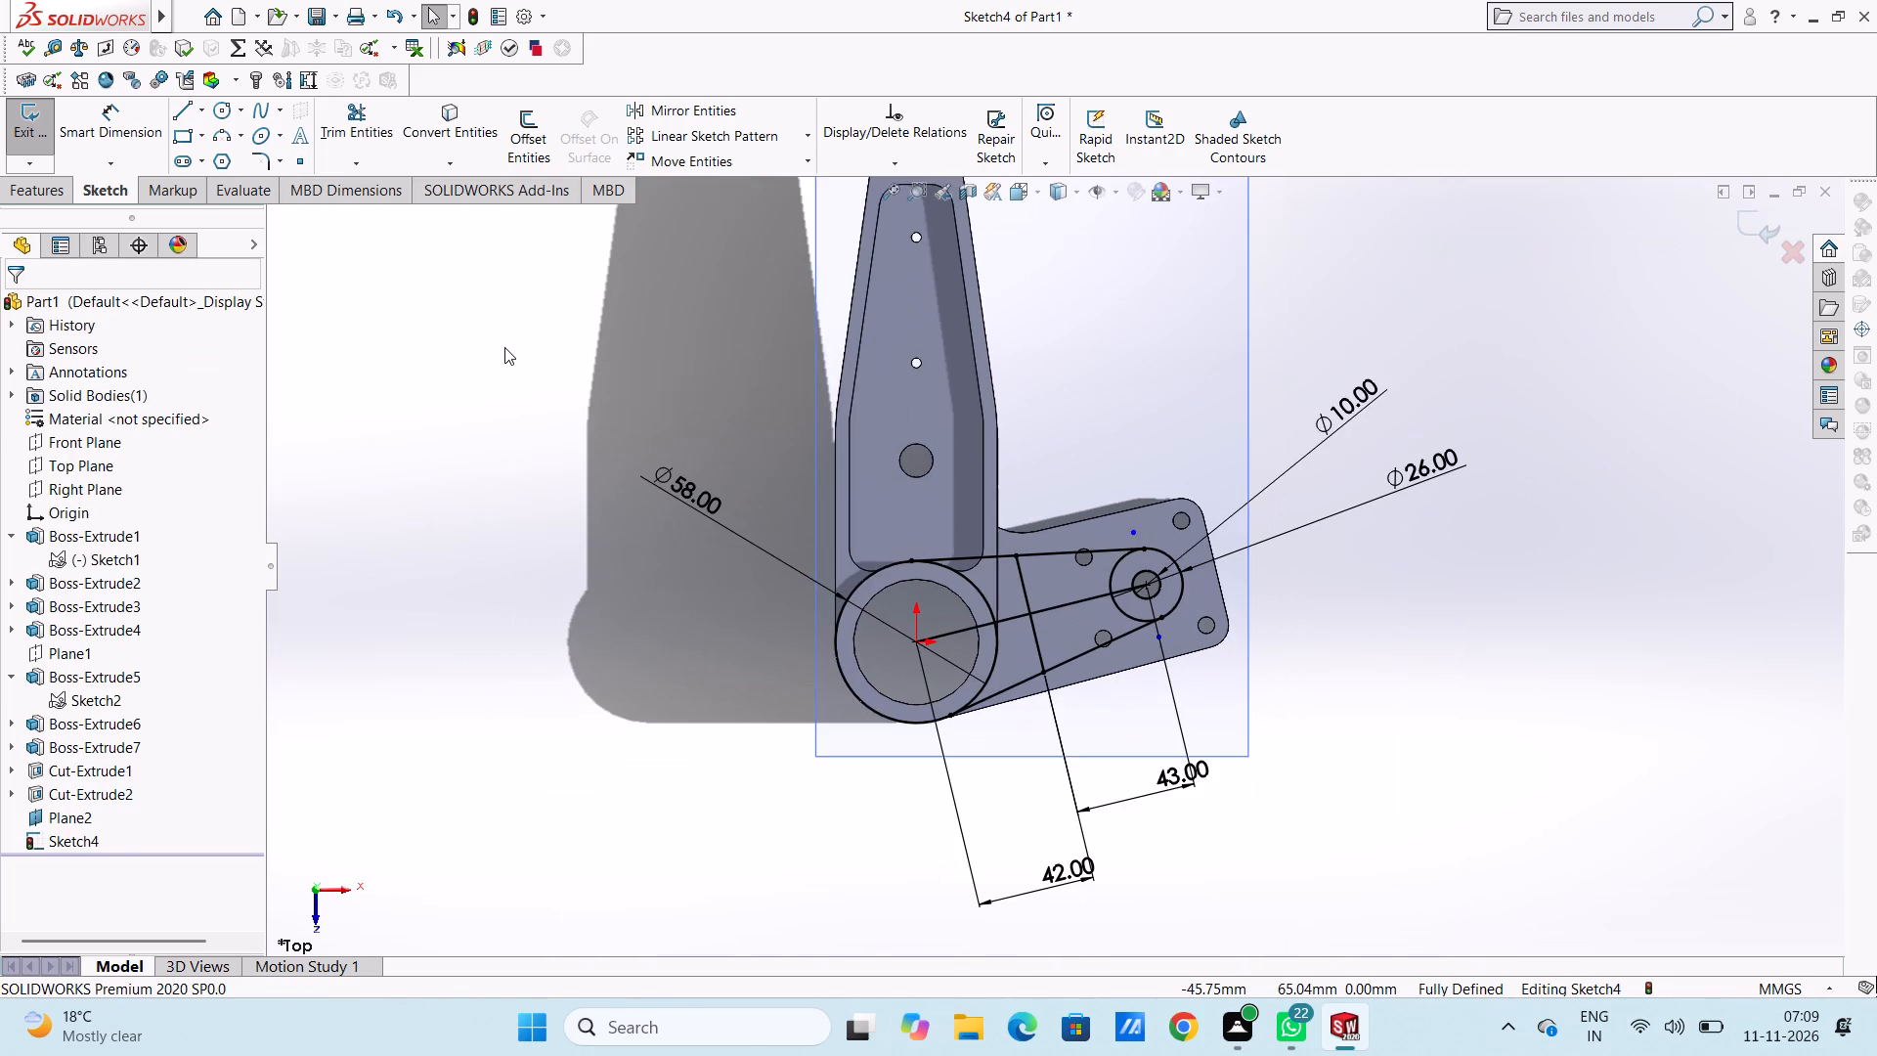
Trim away every segment of the centre line between the large circle and the arm hole, including the parts inside the circles.
{"action": "left_click", "coordinate": [361, 124]}
{"action": "scroll", "coordinate": [1119, 586], "scroll_direction": "down", "scroll_amount": 5}
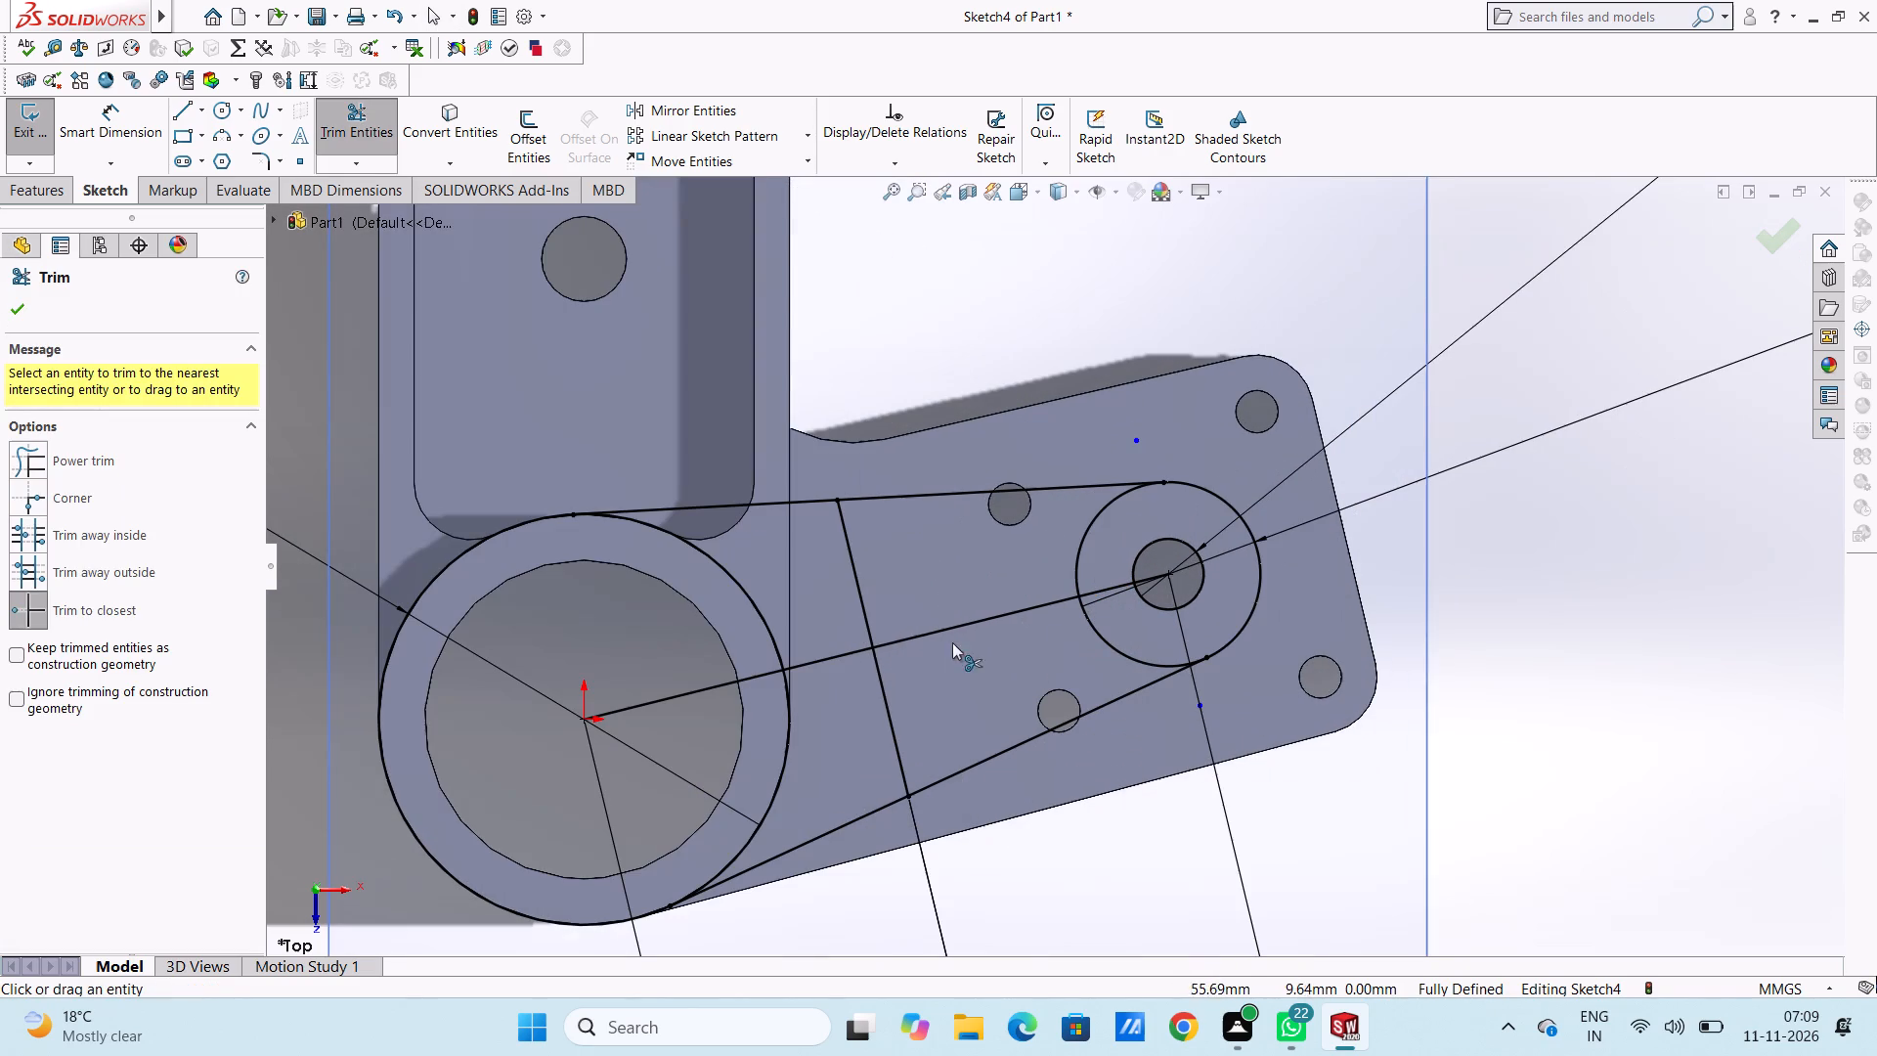
{"action": "left_click", "coordinate": [917, 636]}
{"action": "left_click", "coordinate": [812, 664]}
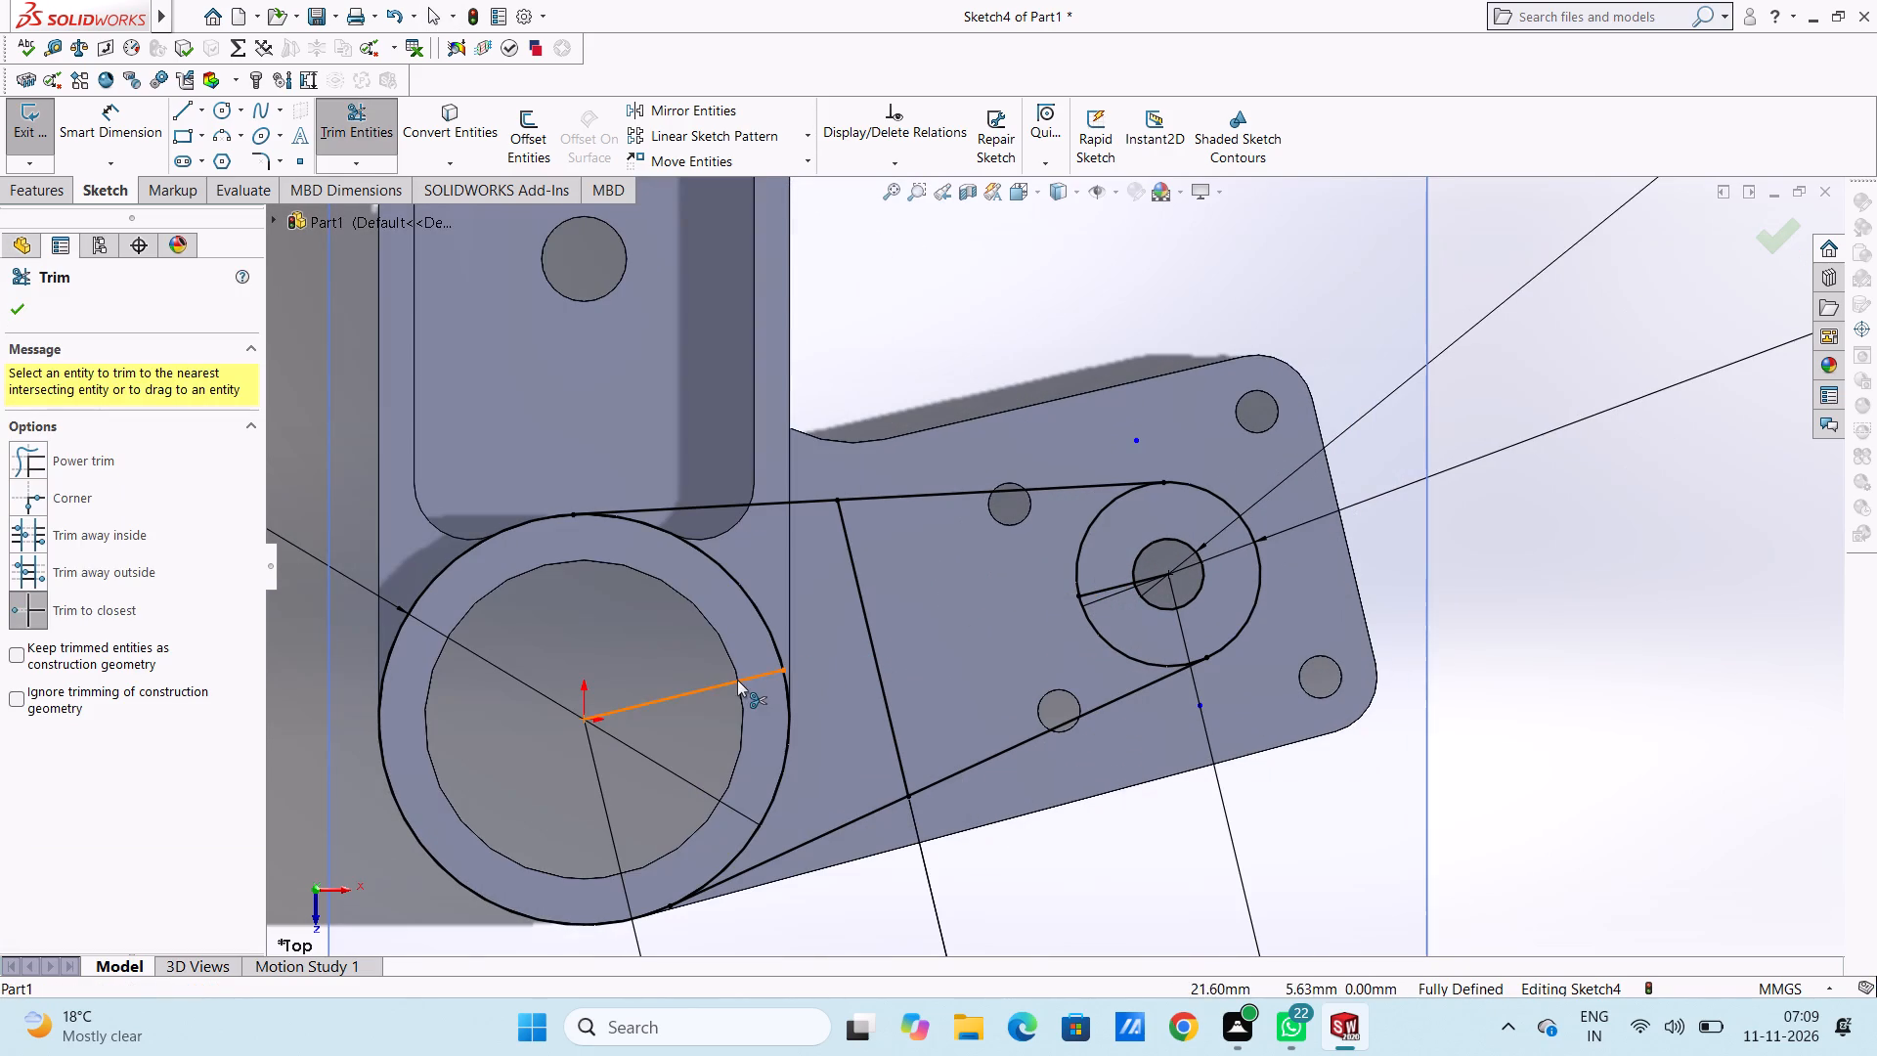
{"action": "left_click", "coordinate": [737, 679]}
{"action": "left_click", "coordinate": [1109, 588]}
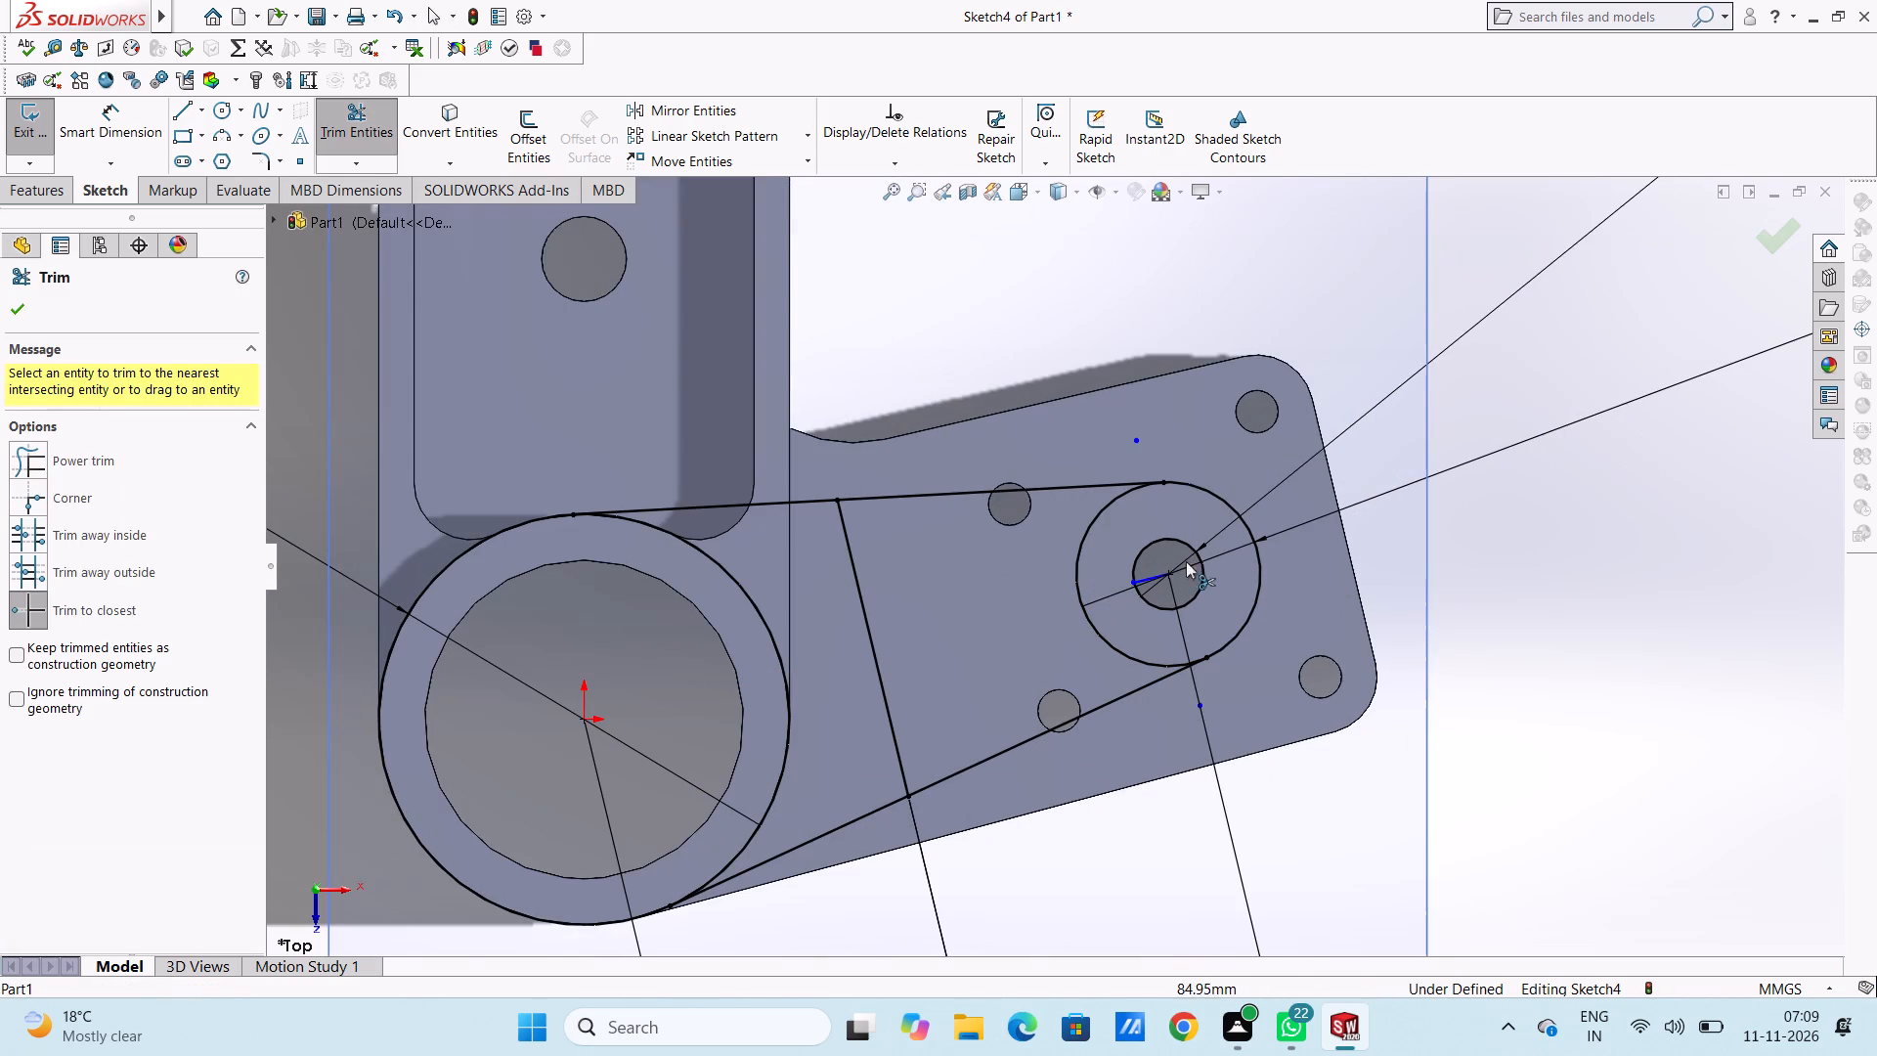
{"action": "left_click", "coordinate": [1156, 582]}
{"action": "left_click", "coordinate": [1157, 576]}
{"action": "double_click", "coordinate": [1166, 568]}
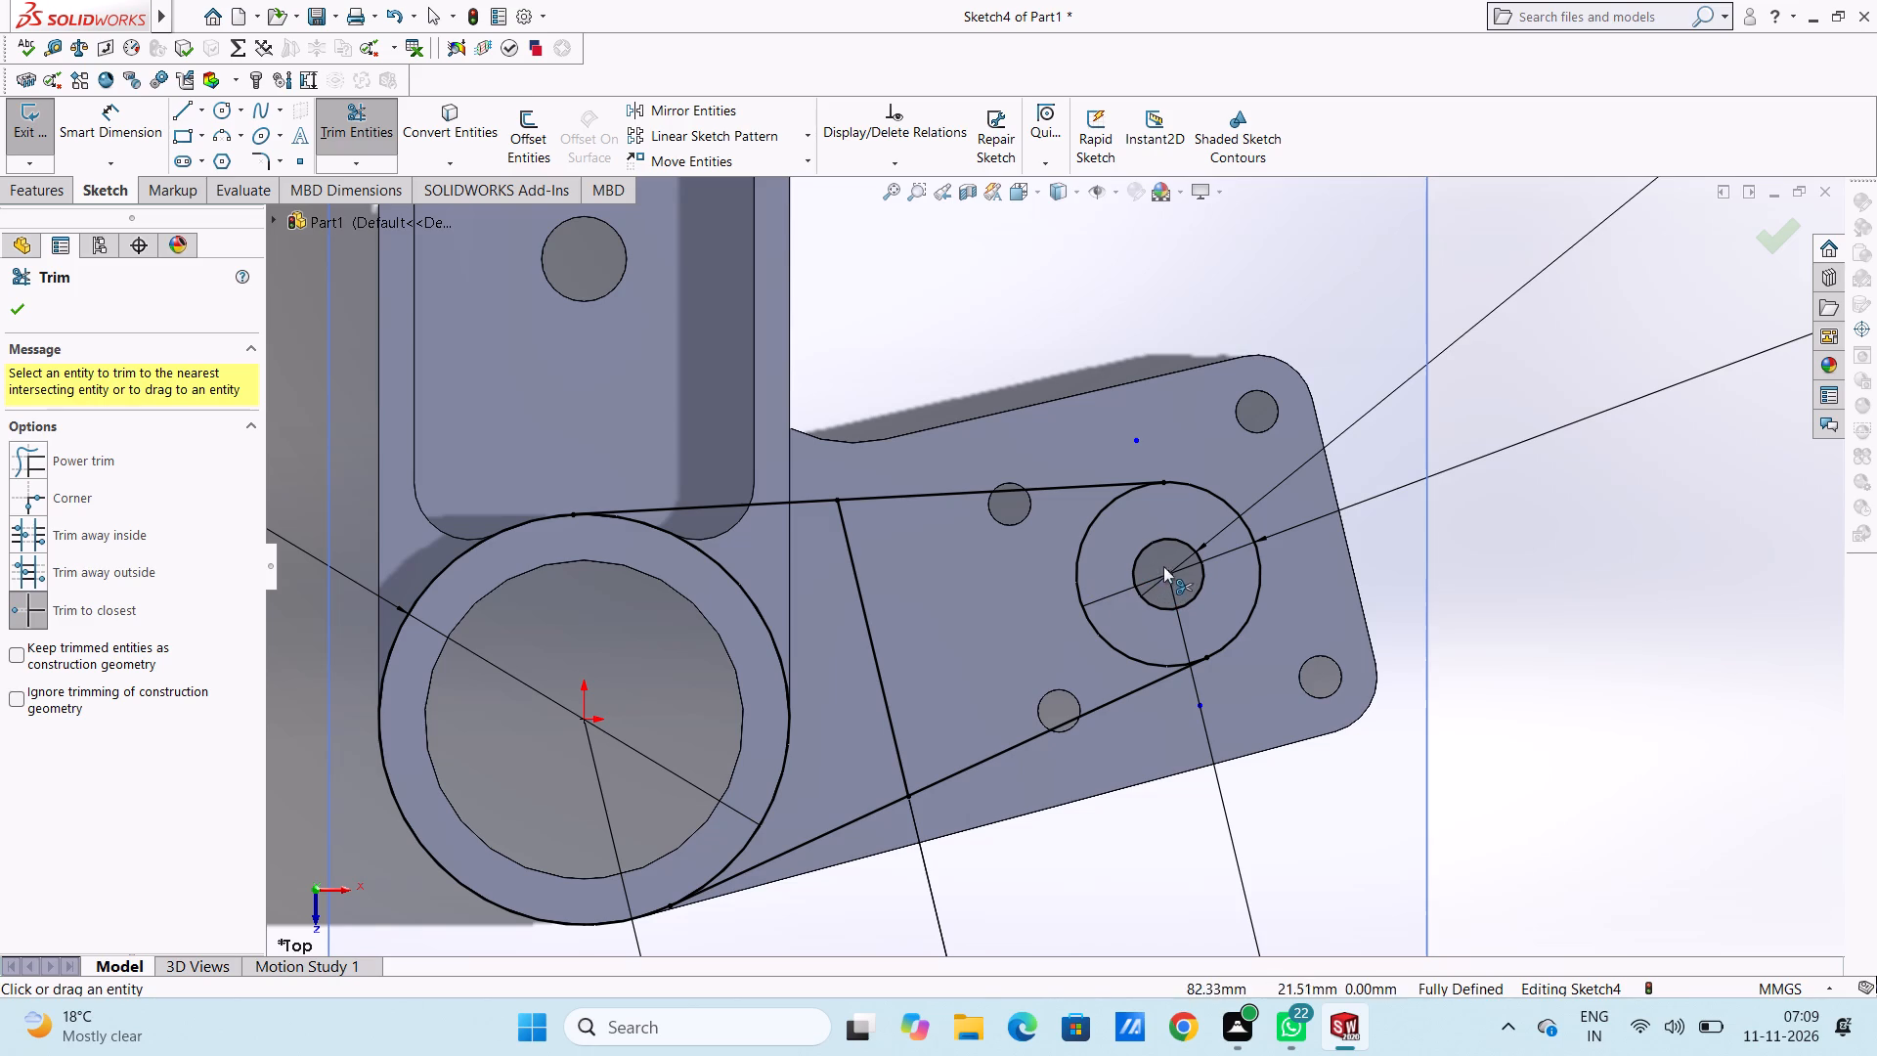
Trim away the 58 mm circle's outer arc on the side facing away from the arm.
{"action": "left_click", "coordinate": [472, 550]}
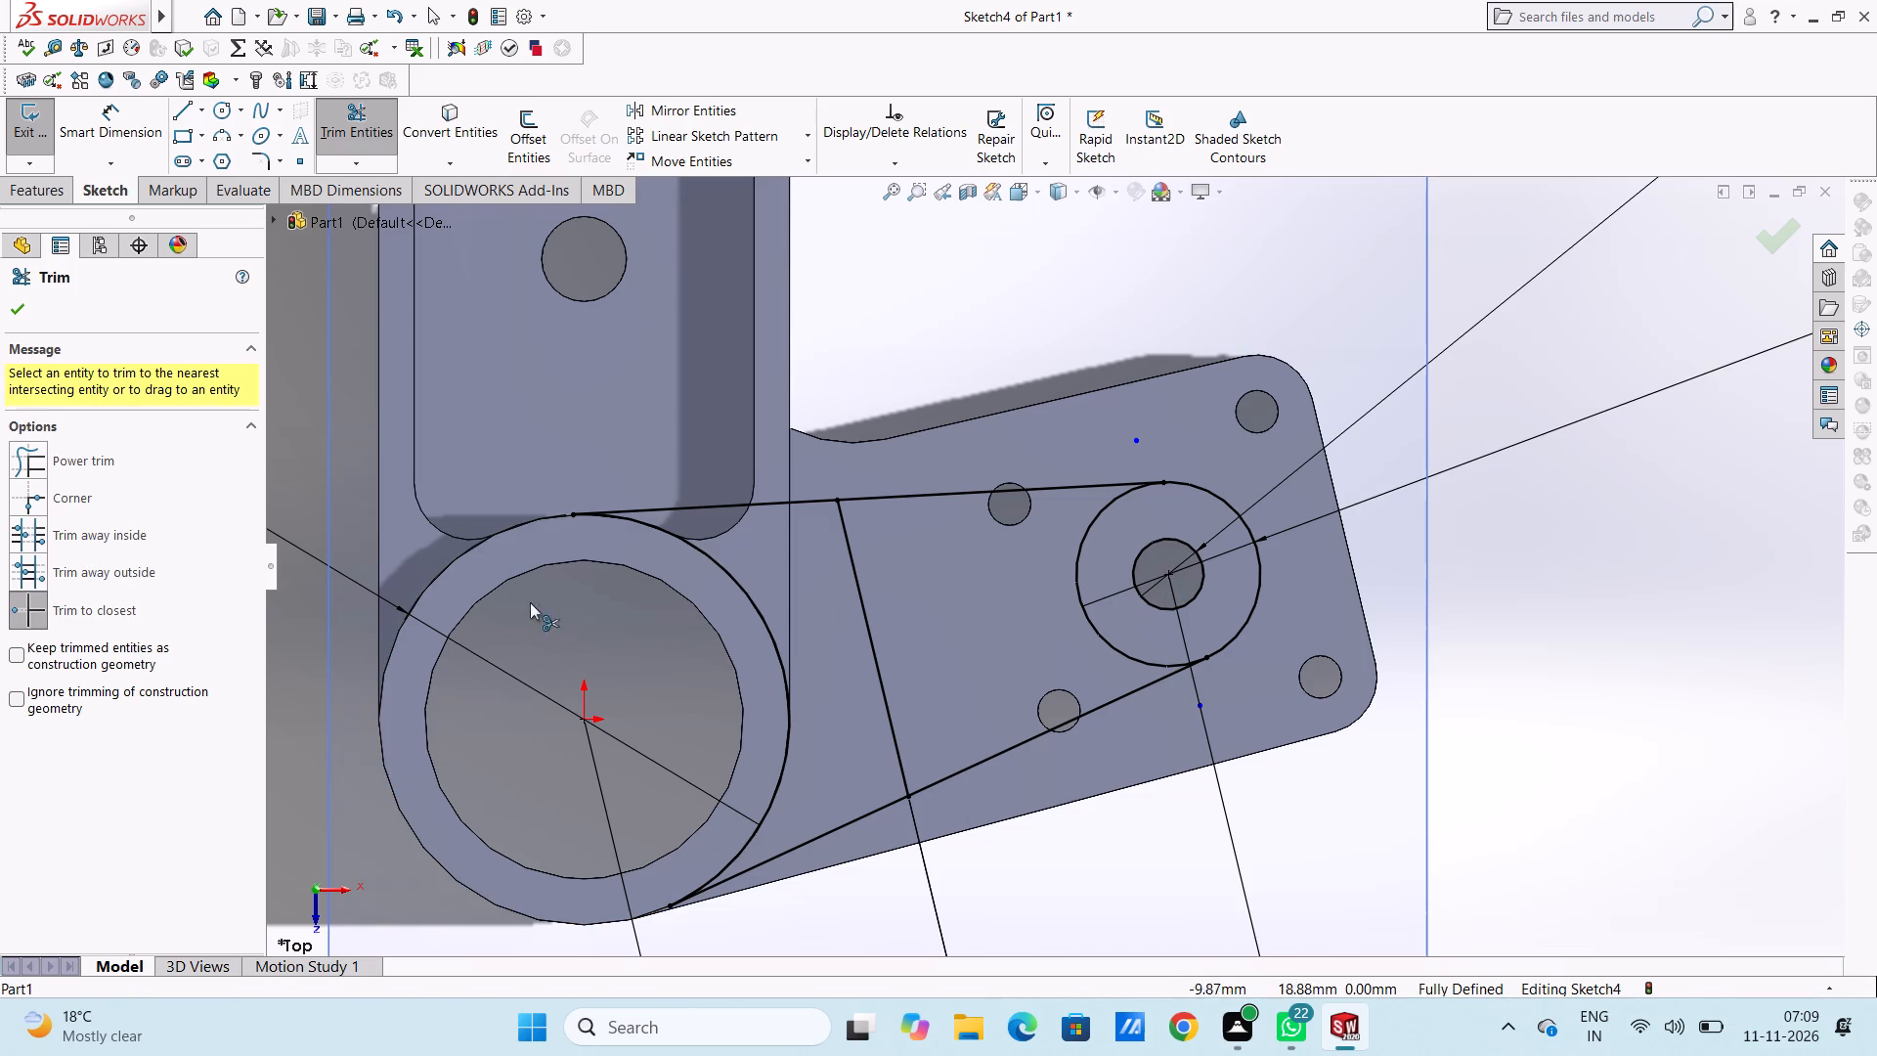
{"action": "scroll", "coordinate": [569, 655], "scroll_direction": "up", "scroll_amount": 4}
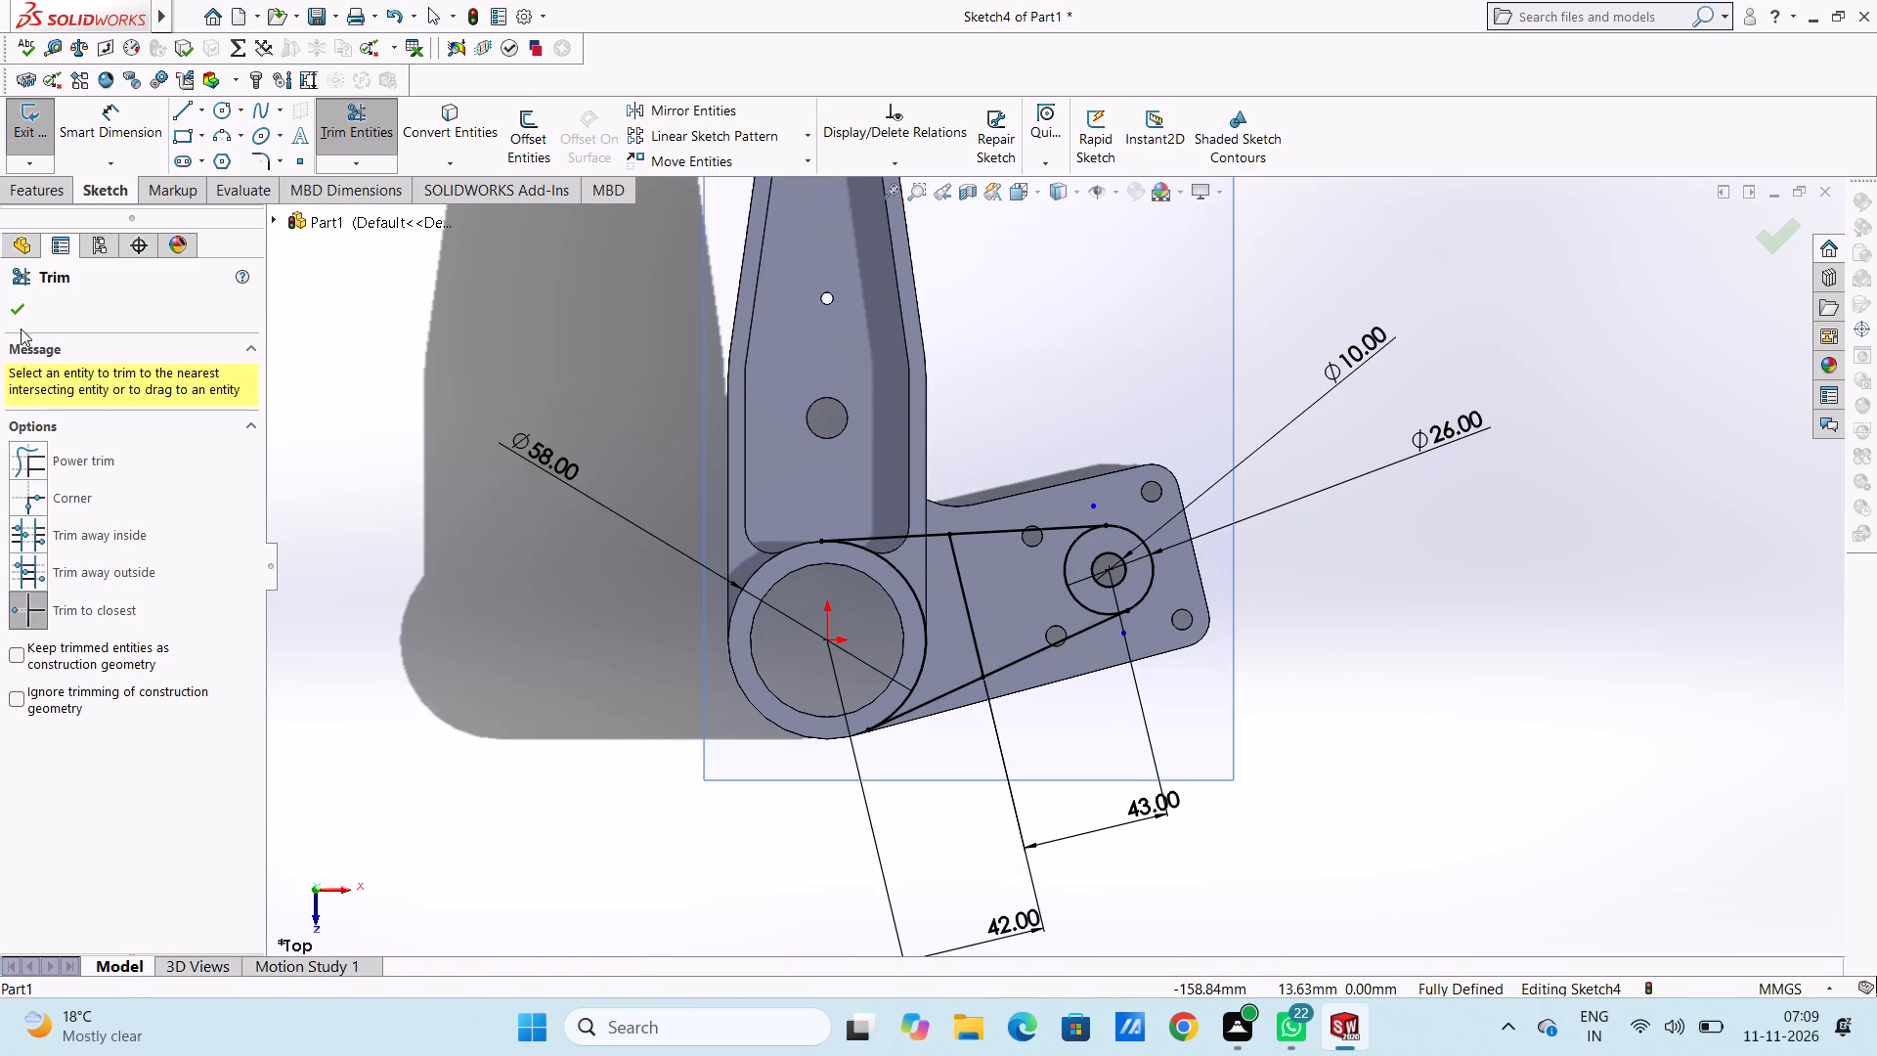
{"action": "left_click", "coordinate": [12, 317]}
{"action": "left_click", "coordinate": [445, 347]}
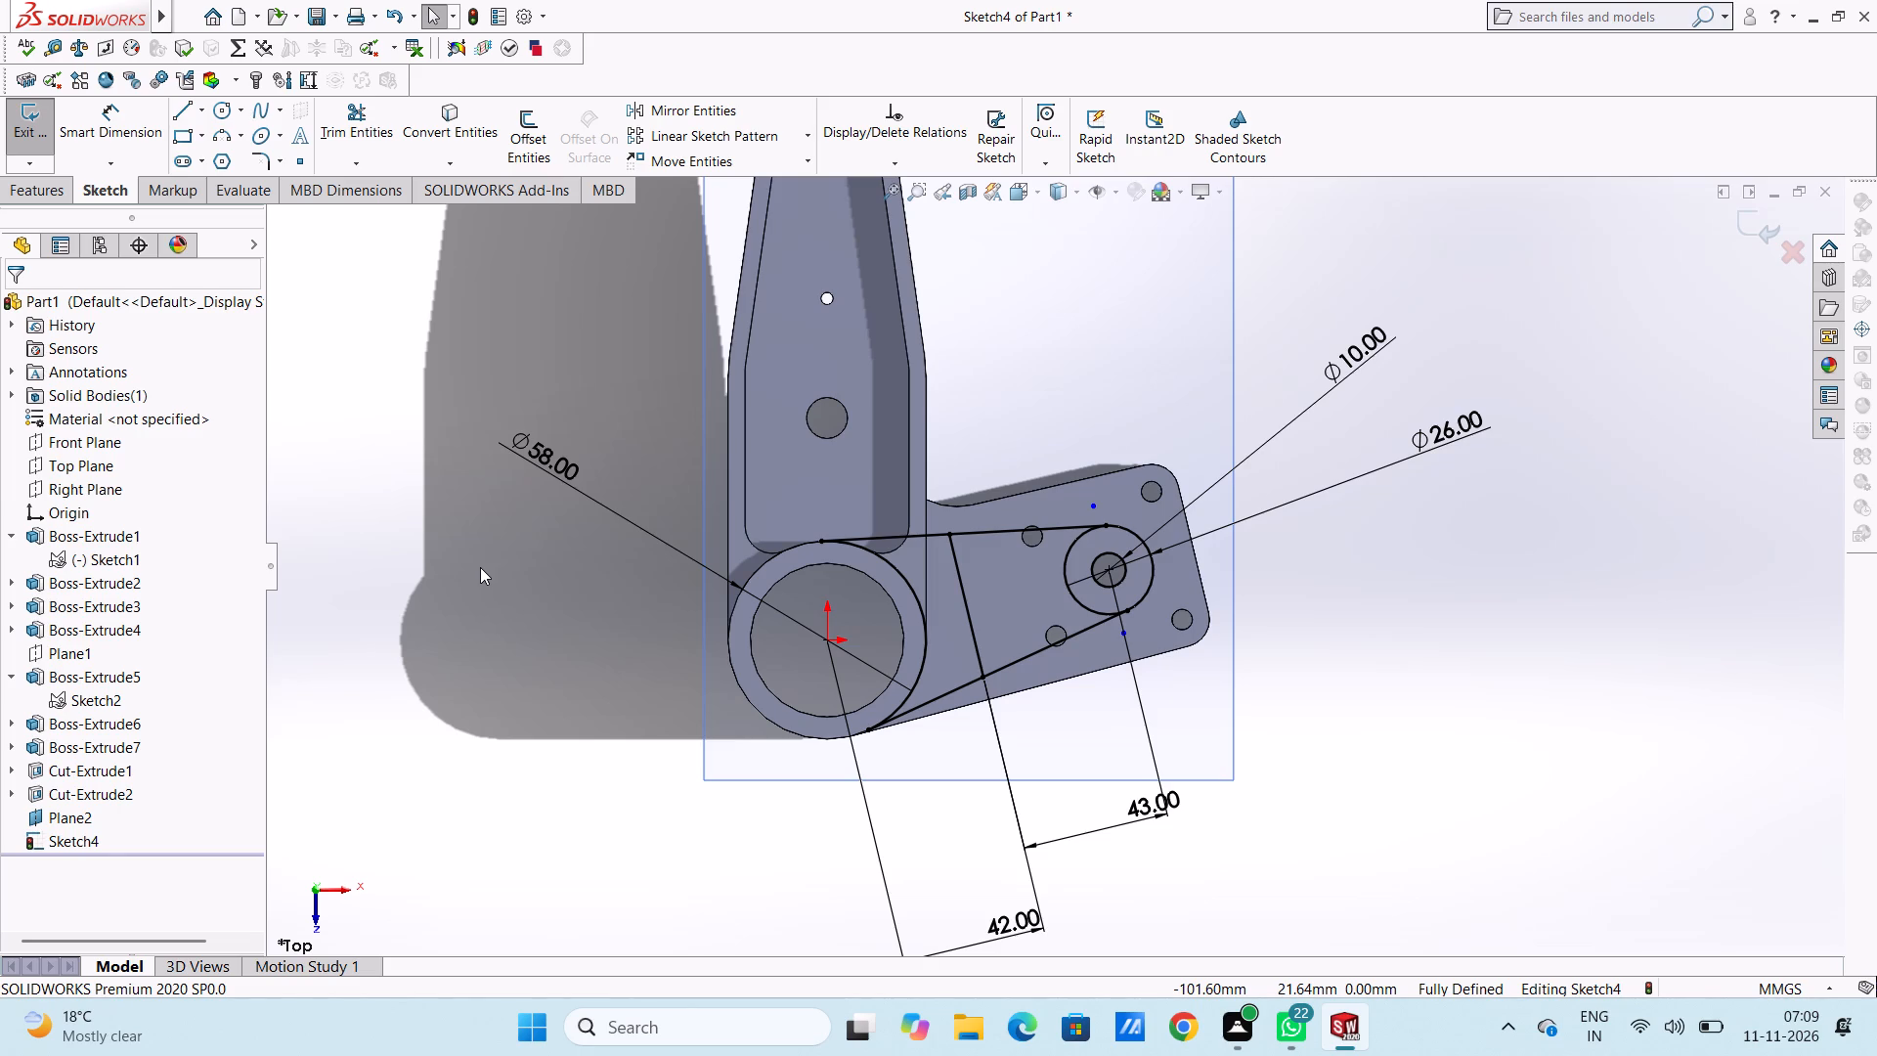
Extrude the two regions between the tangent lines and the ring around the arm hole as a blind 10 mm merged boss.
{"action": "left_click", "coordinate": [45, 184]}
{"action": "left_click", "coordinate": [33, 121]}
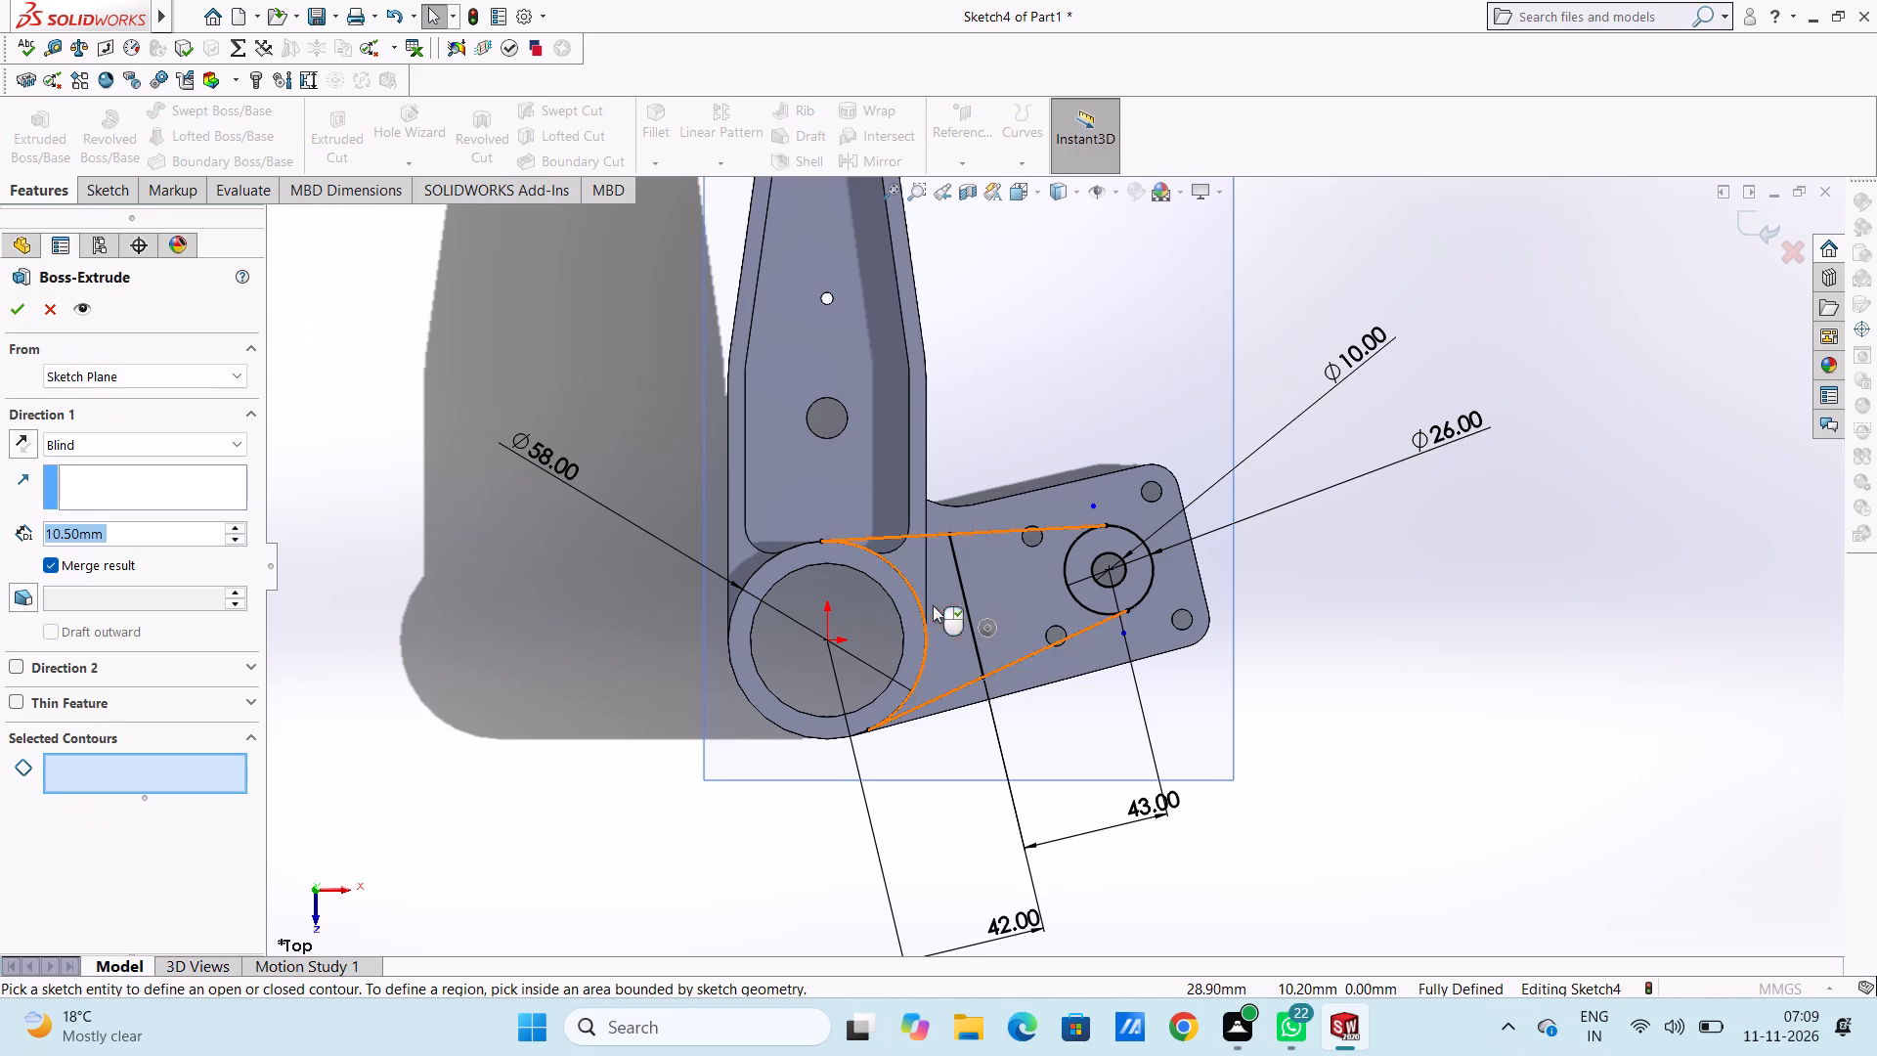
{"action": "scroll", "coordinate": [947, 600], "scroll_direction": "down", "scroll_amount": 4}
{"action": "left_click", "coordinate": [950, 568]}
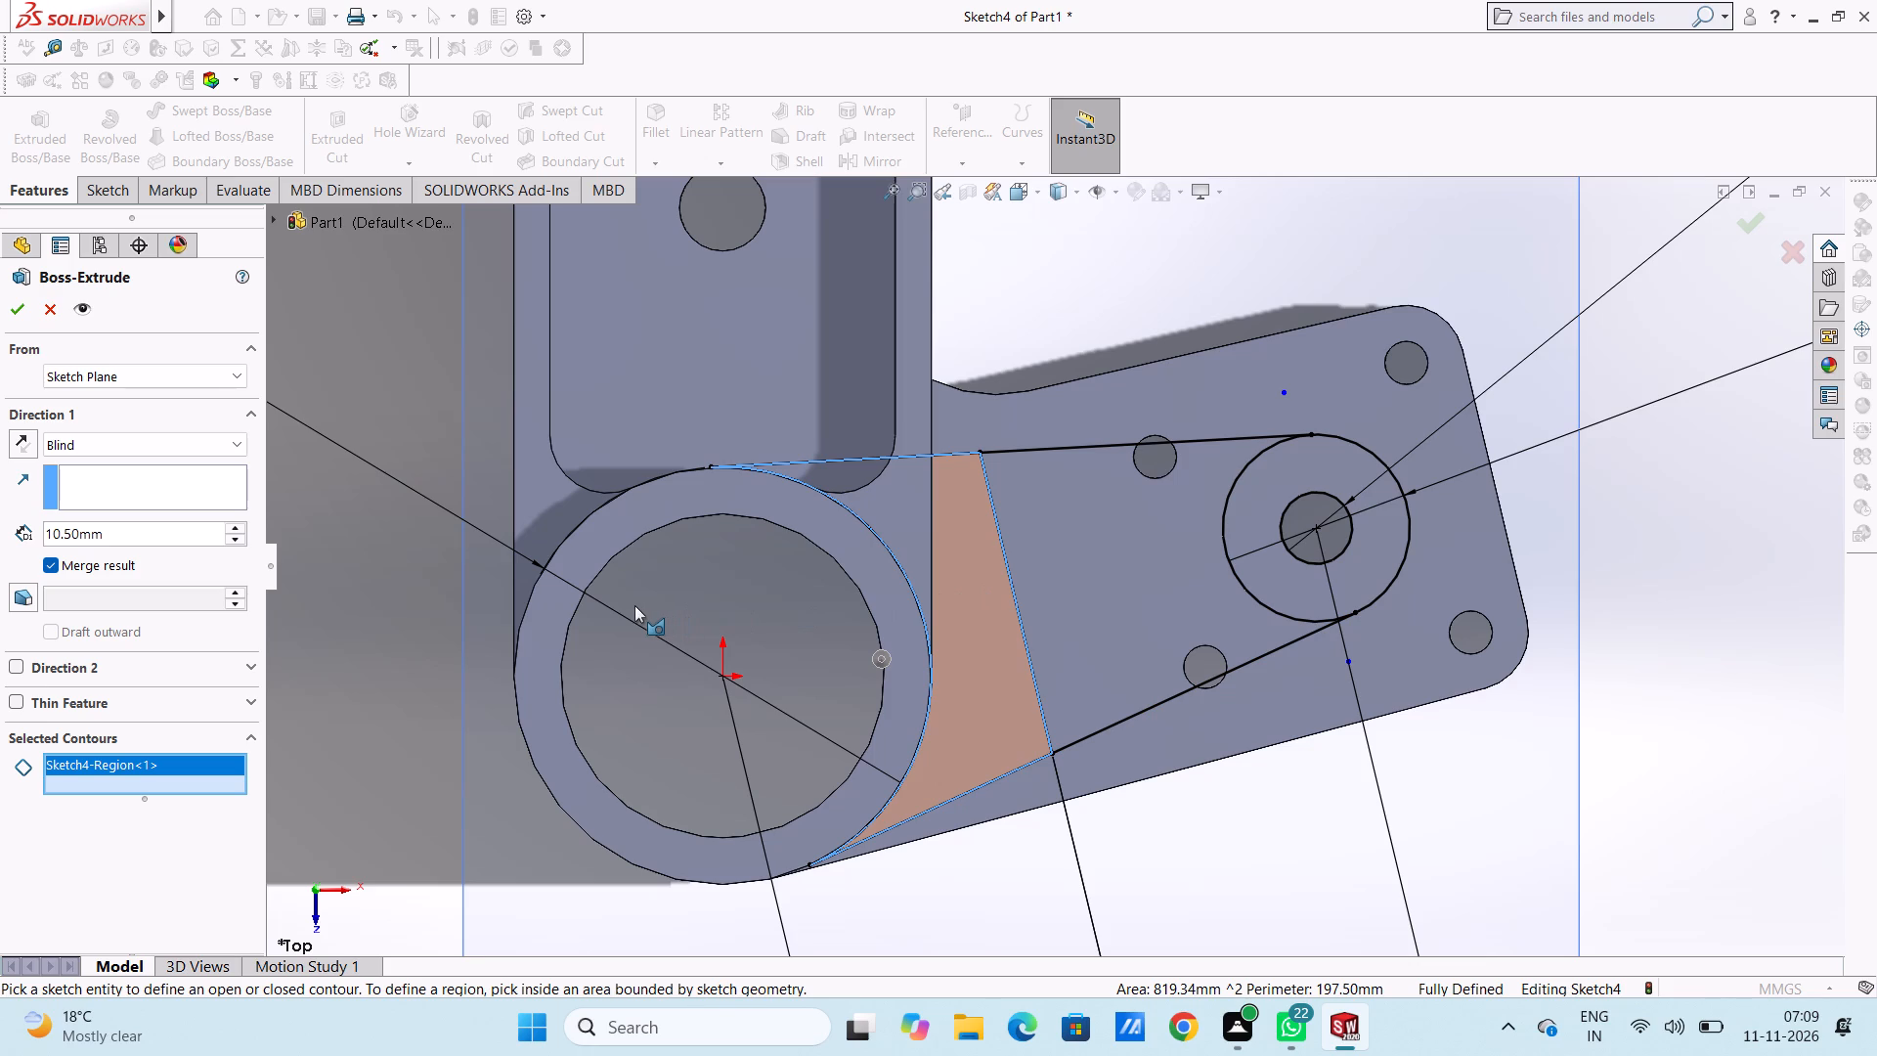
{"action": "left_click", "coordinate": [1087, 535]}
{"action": "left_click", "coordinate": [1271, 504]}
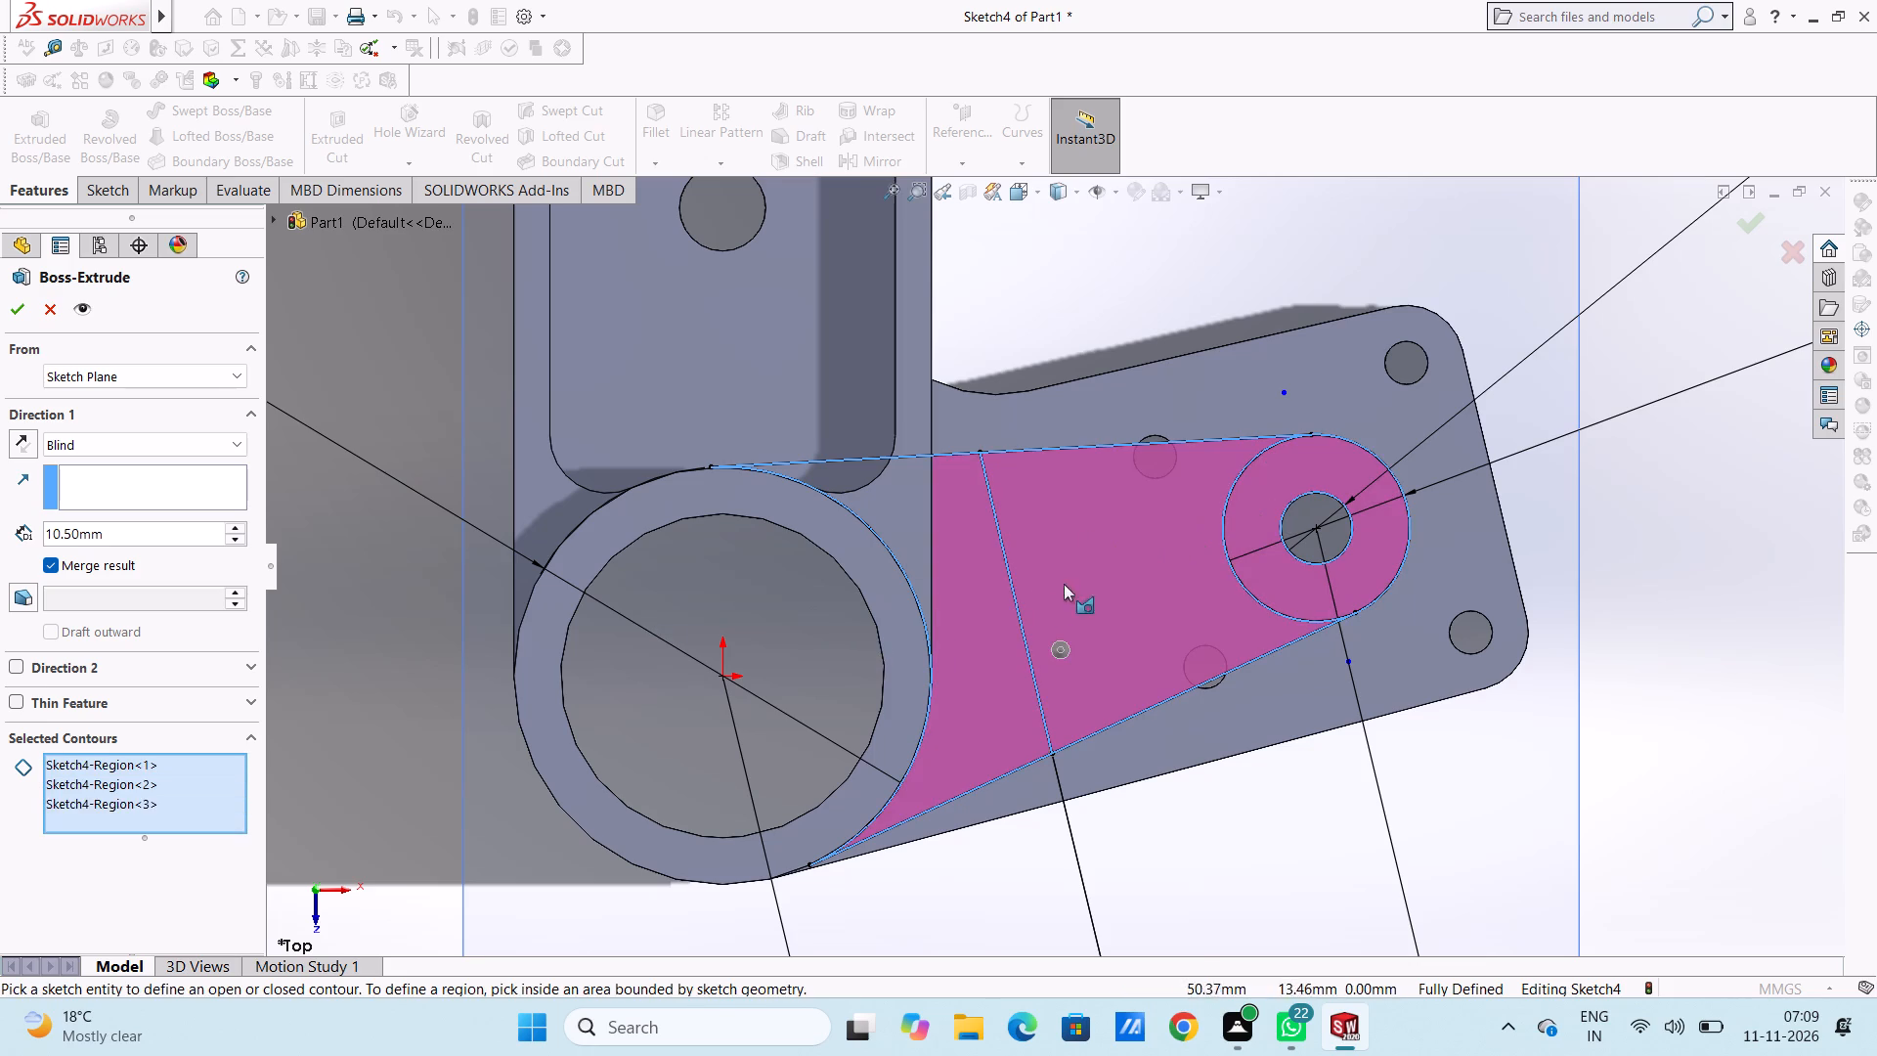
{"action": "scroll", "coordinate": [977, 599], "scroll_direction": "up", "scroll_amount": 3}
{"action": "middle_click_drag", "start_coordinate": [959, 649], "coordinate": [891, 381]}
{"action": "scroll", "coordinate": [1047, 280], "scroll_direction": "up", "scroll_amount": 7}
{"action": "scroll", "coordinate": [1063, 320], "scroll_direction": "down", "scroll_amount": 4}
{"action": "scroll", "coordinate": [1052, 732], "scroll_direction": "down", "scroll_amount": 1}
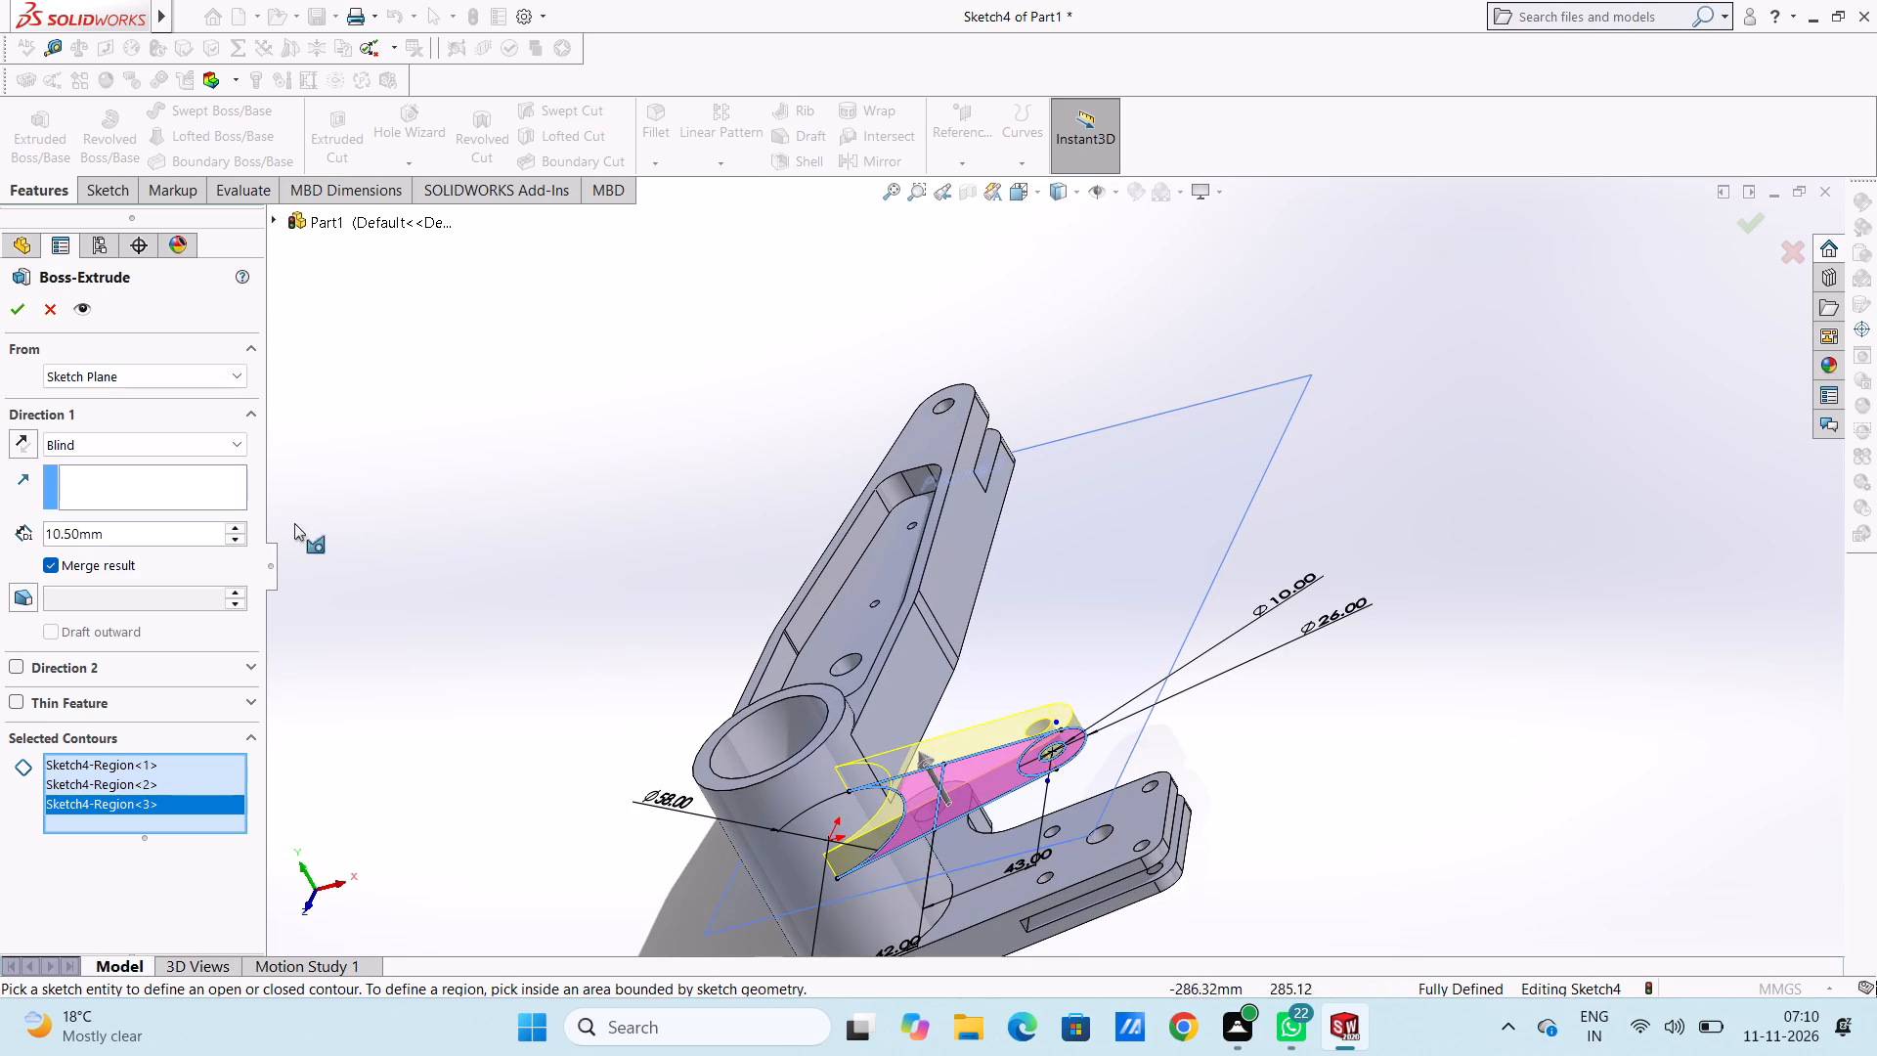
{"action": "double_click", "coordinate": [197, 530]}
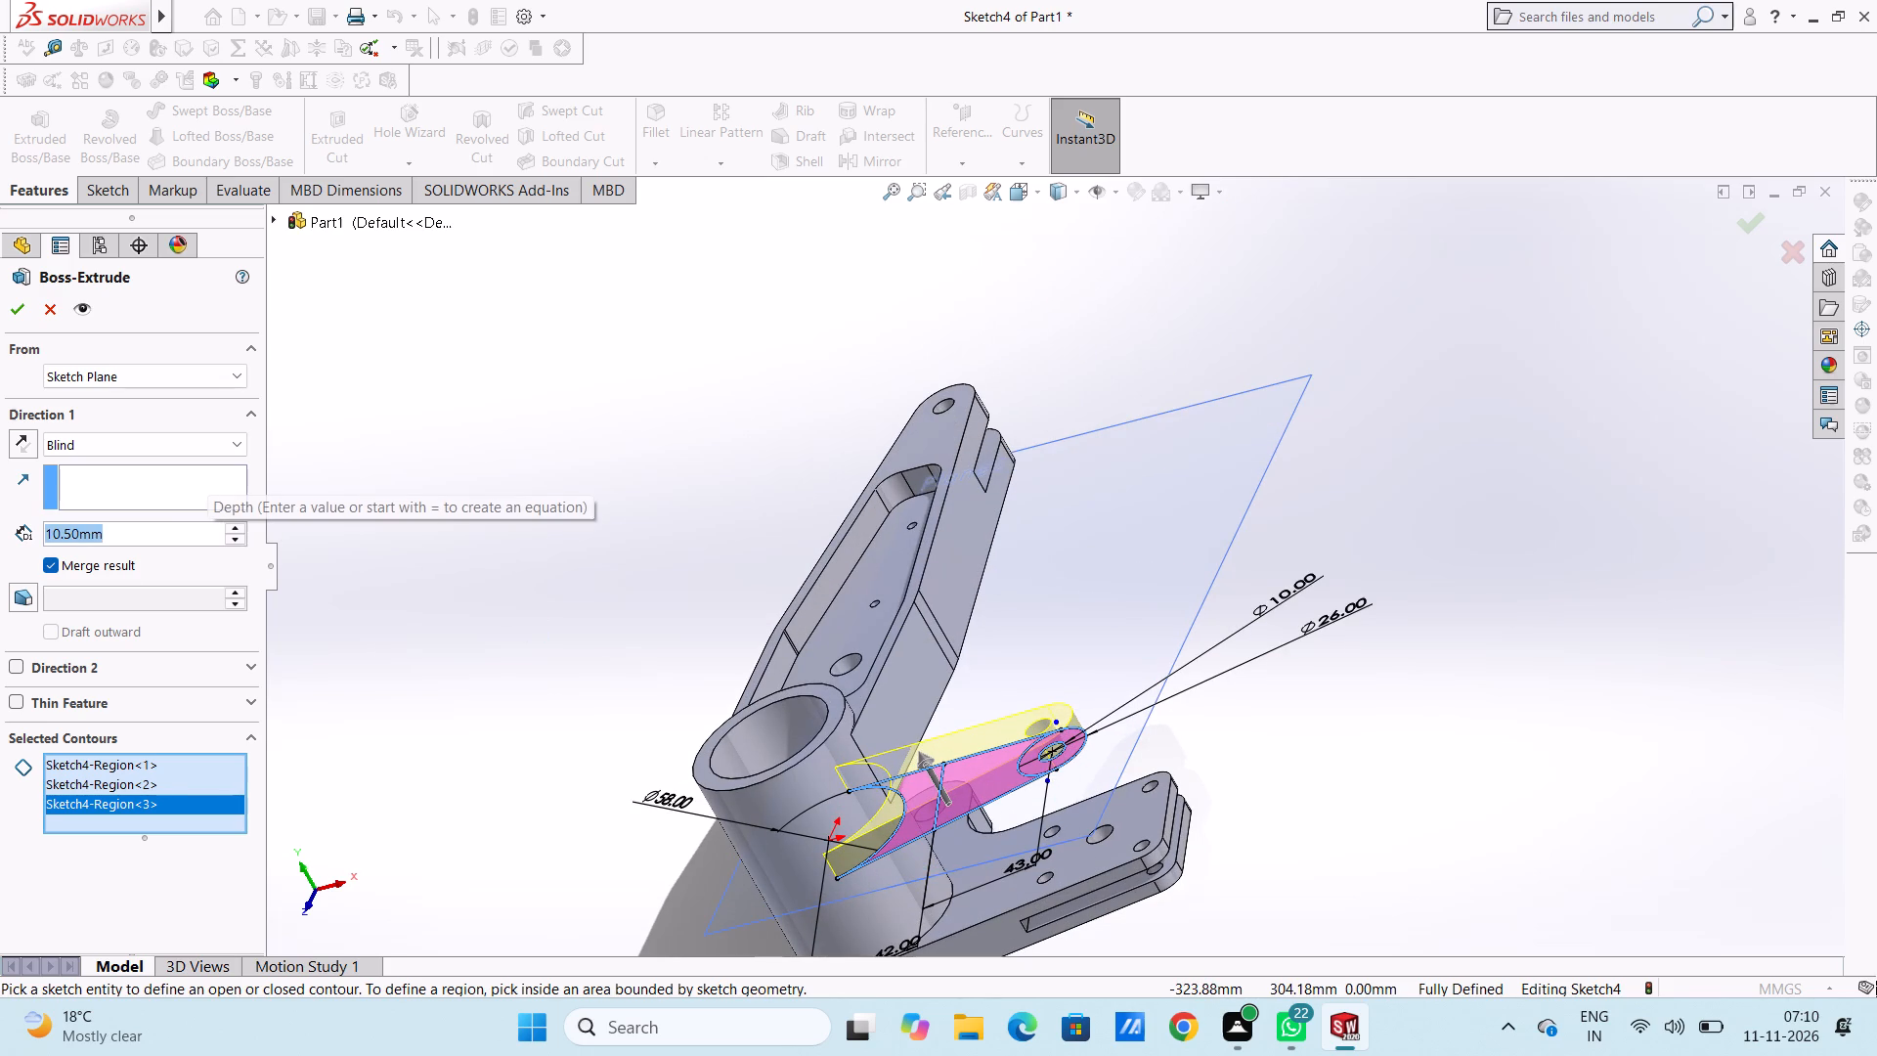
{"action": "type", "text": "10"}
{"action": "key", "text": "Return"}
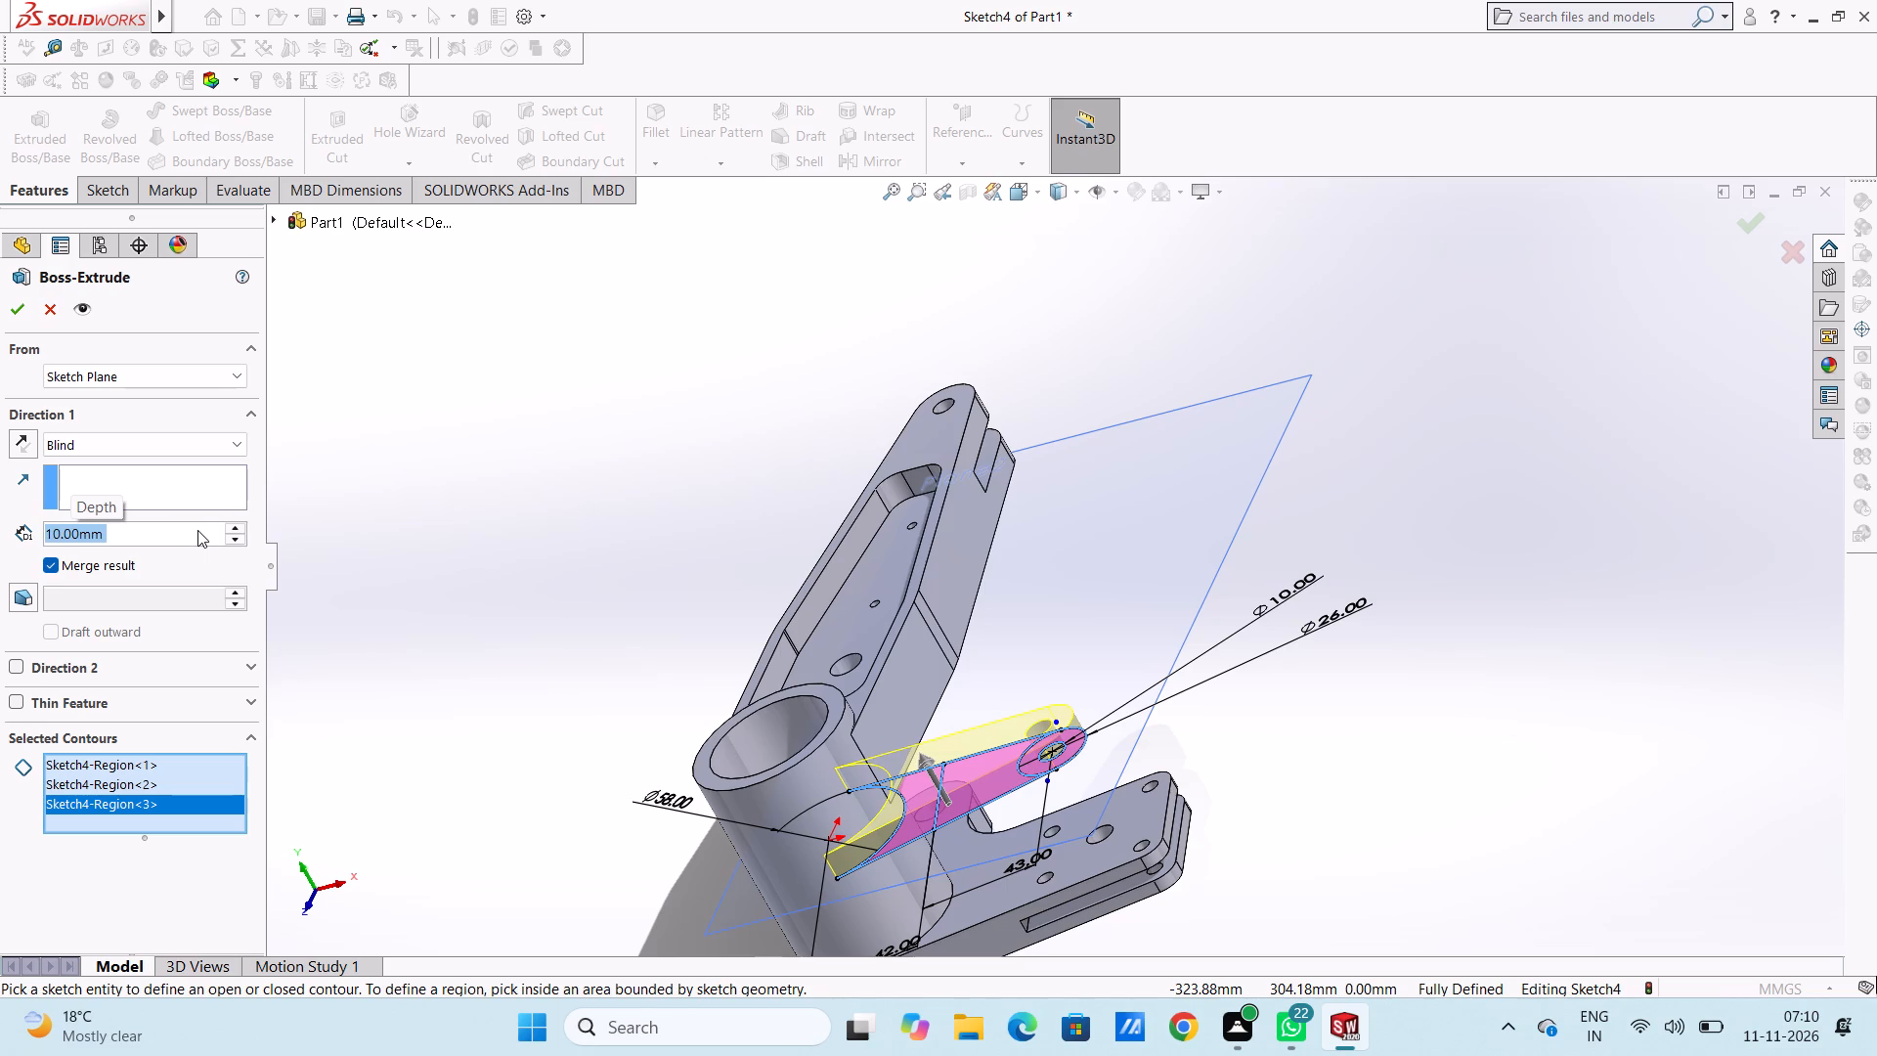
{"action": "left_click", "coordinate": [7, 309]}
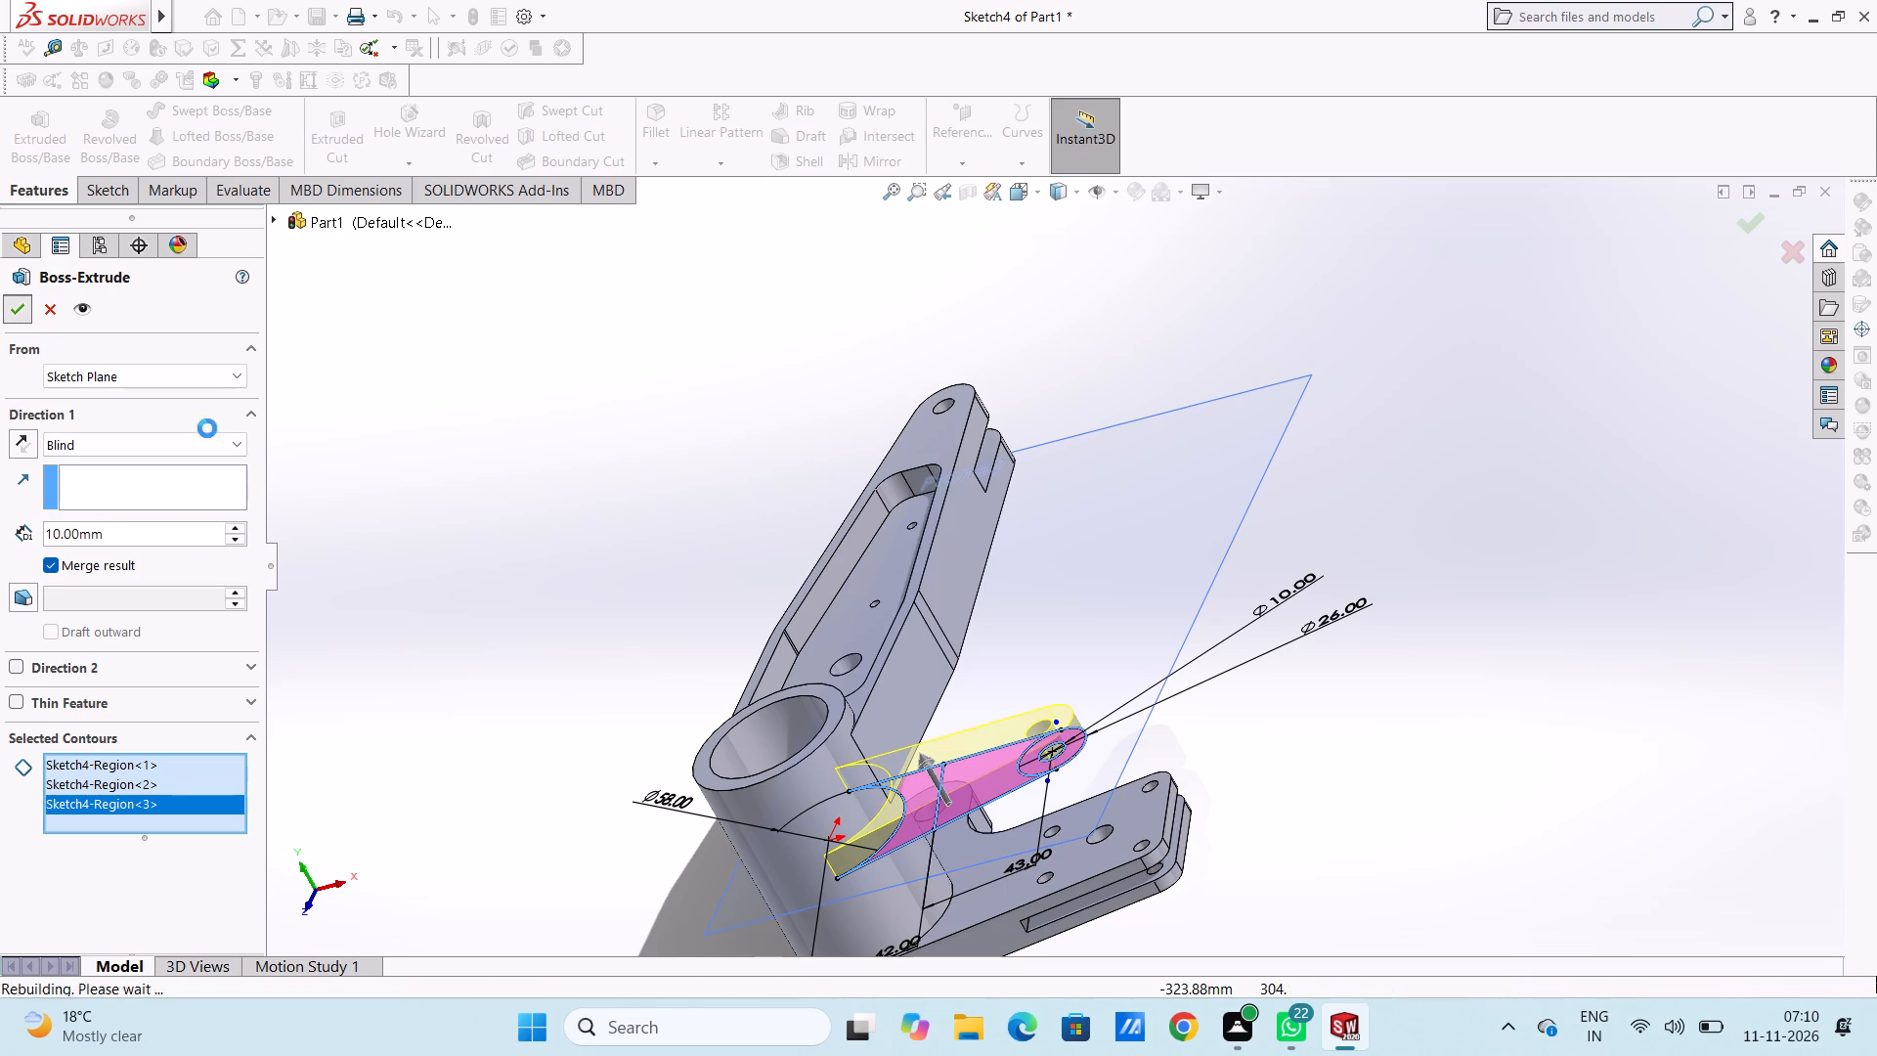
{"action": "left_click", "coordinate": [512, 522]}
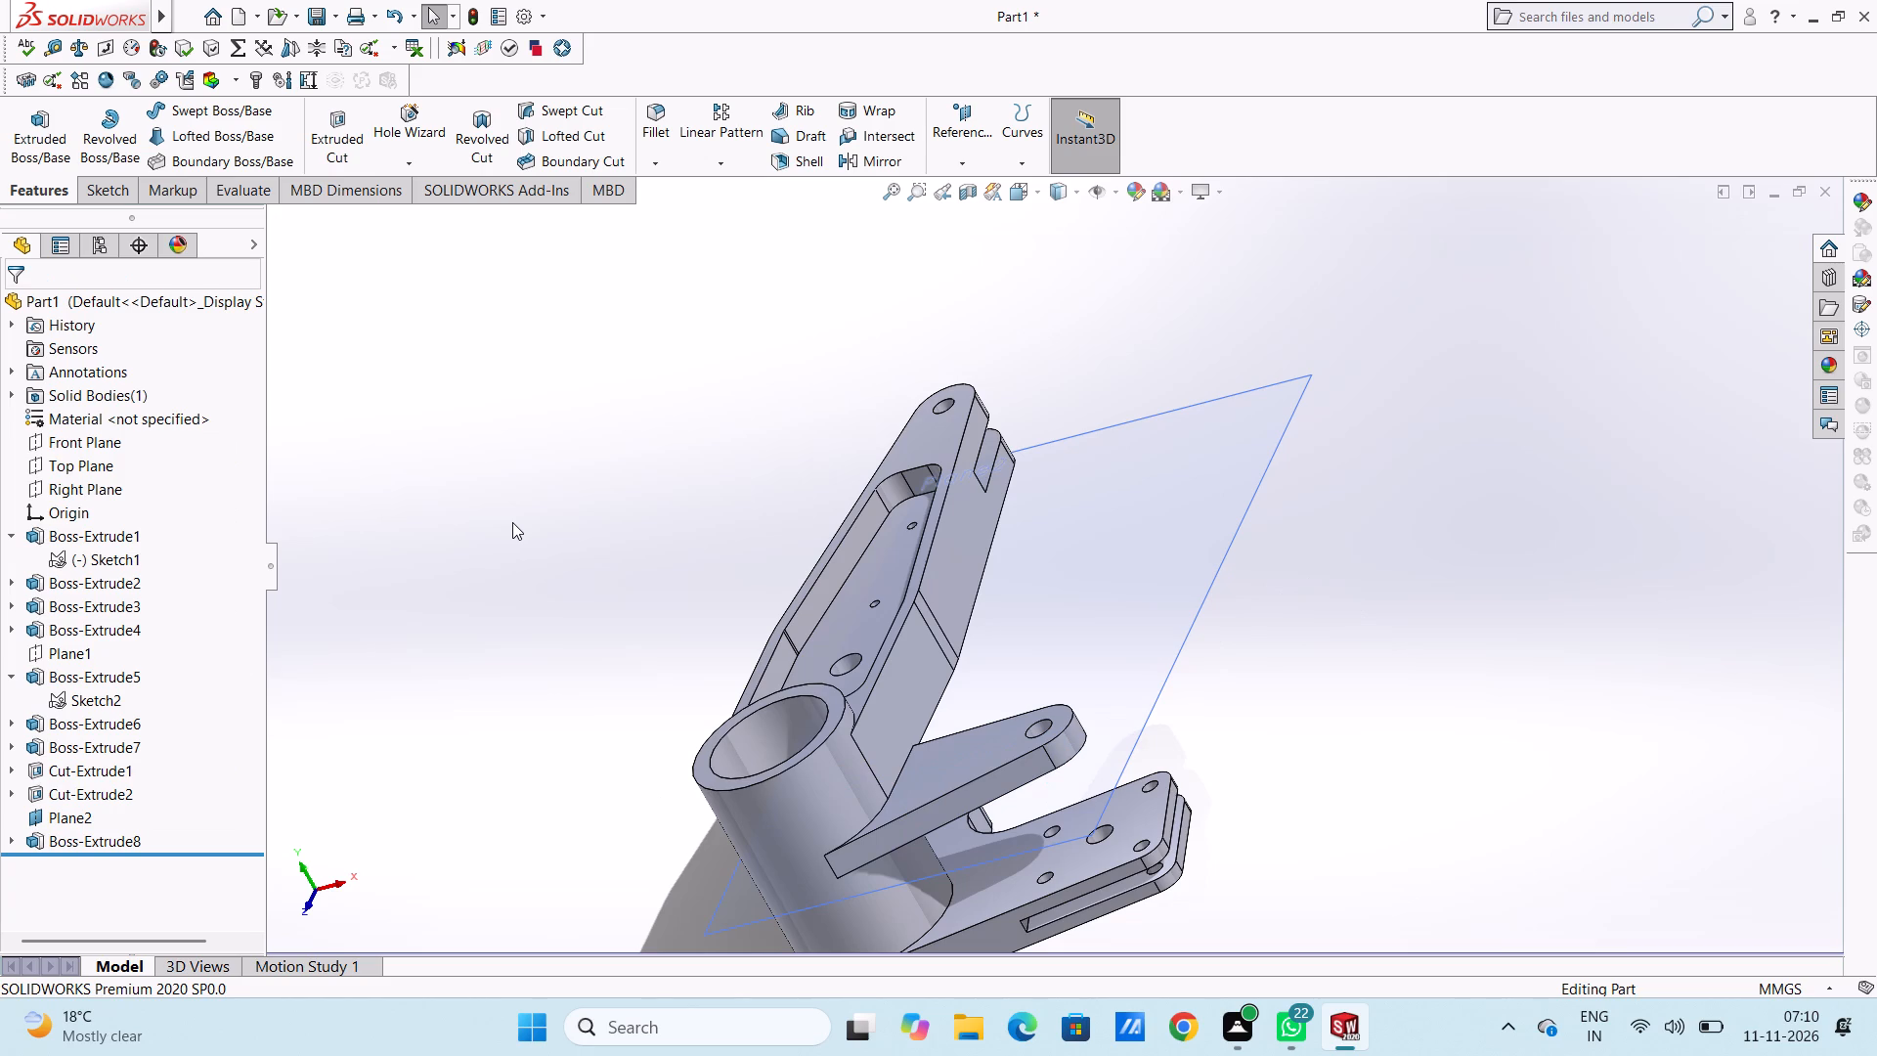
Reuse Sketch4 to extrude only the region between the cylinder and the cross line as a blind 15 mm merged boss.
{"action": "left_click", "coordinate": [14, 836]}
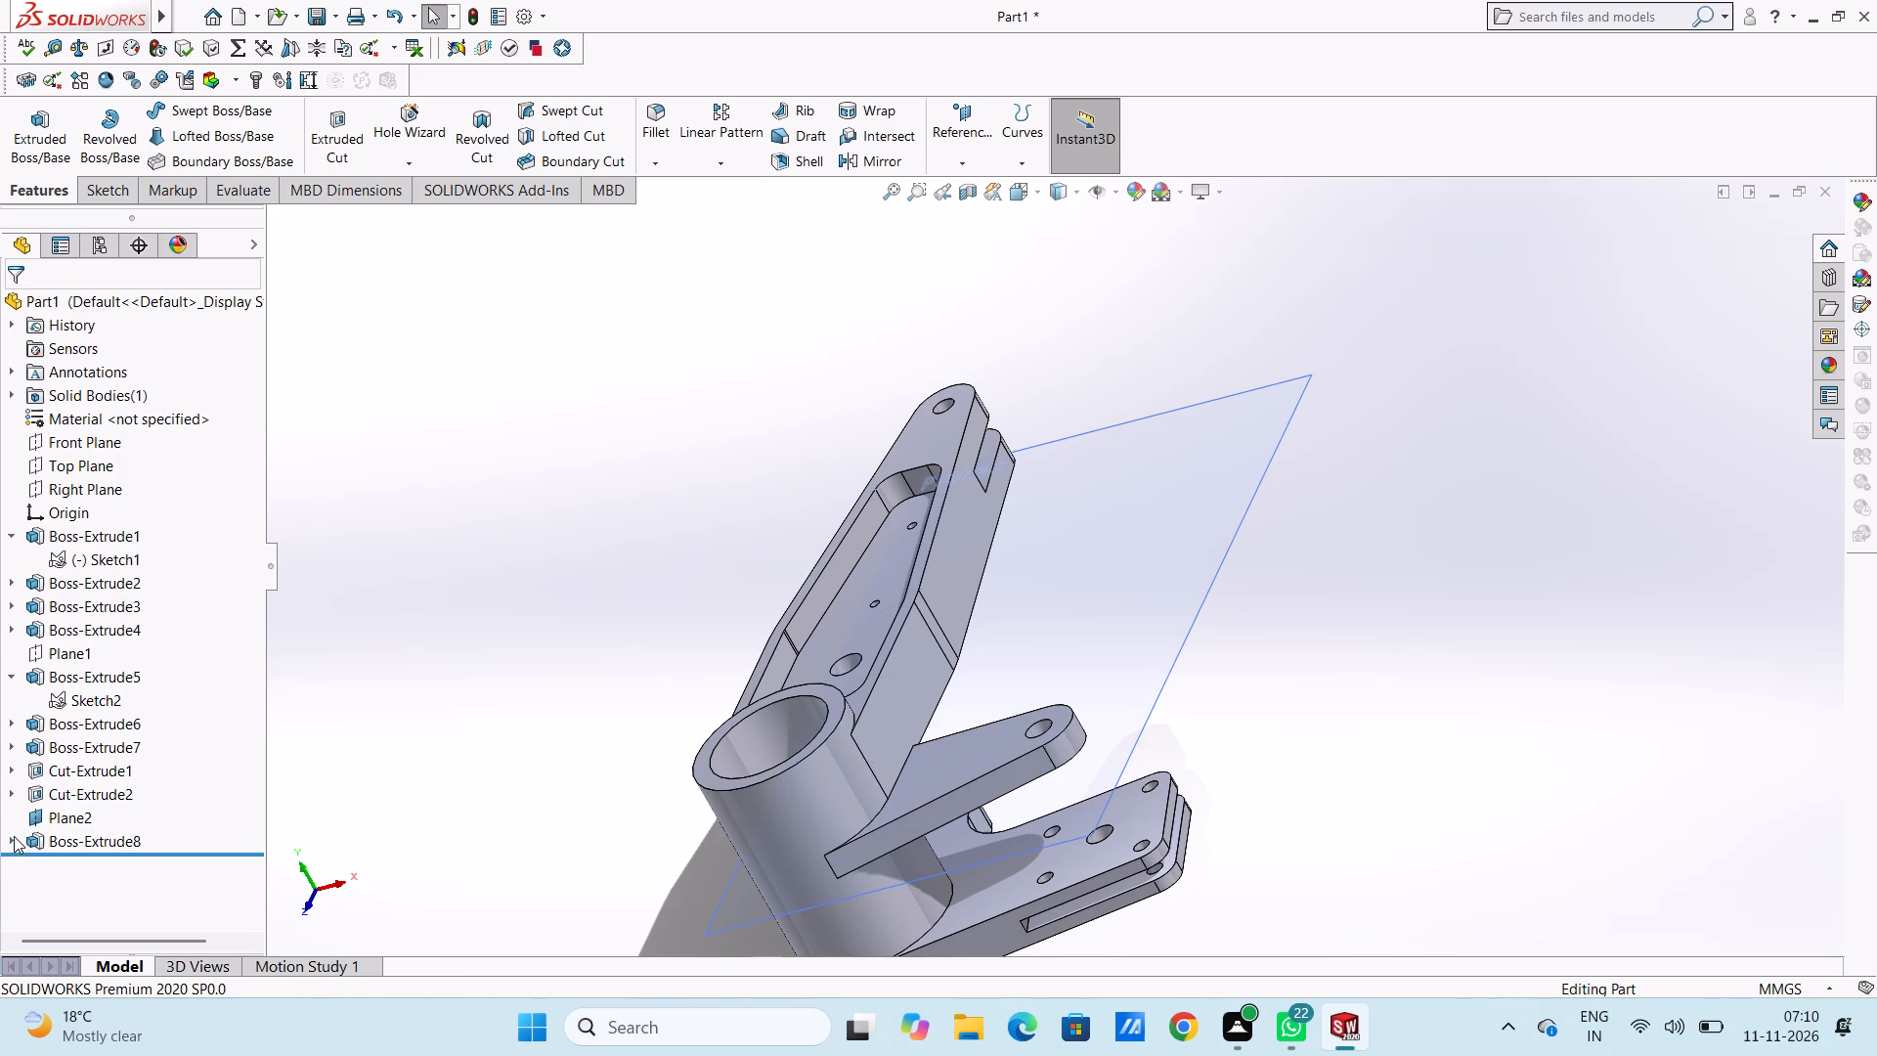
{"action": "left_click", "coordinate": [75, 858]}
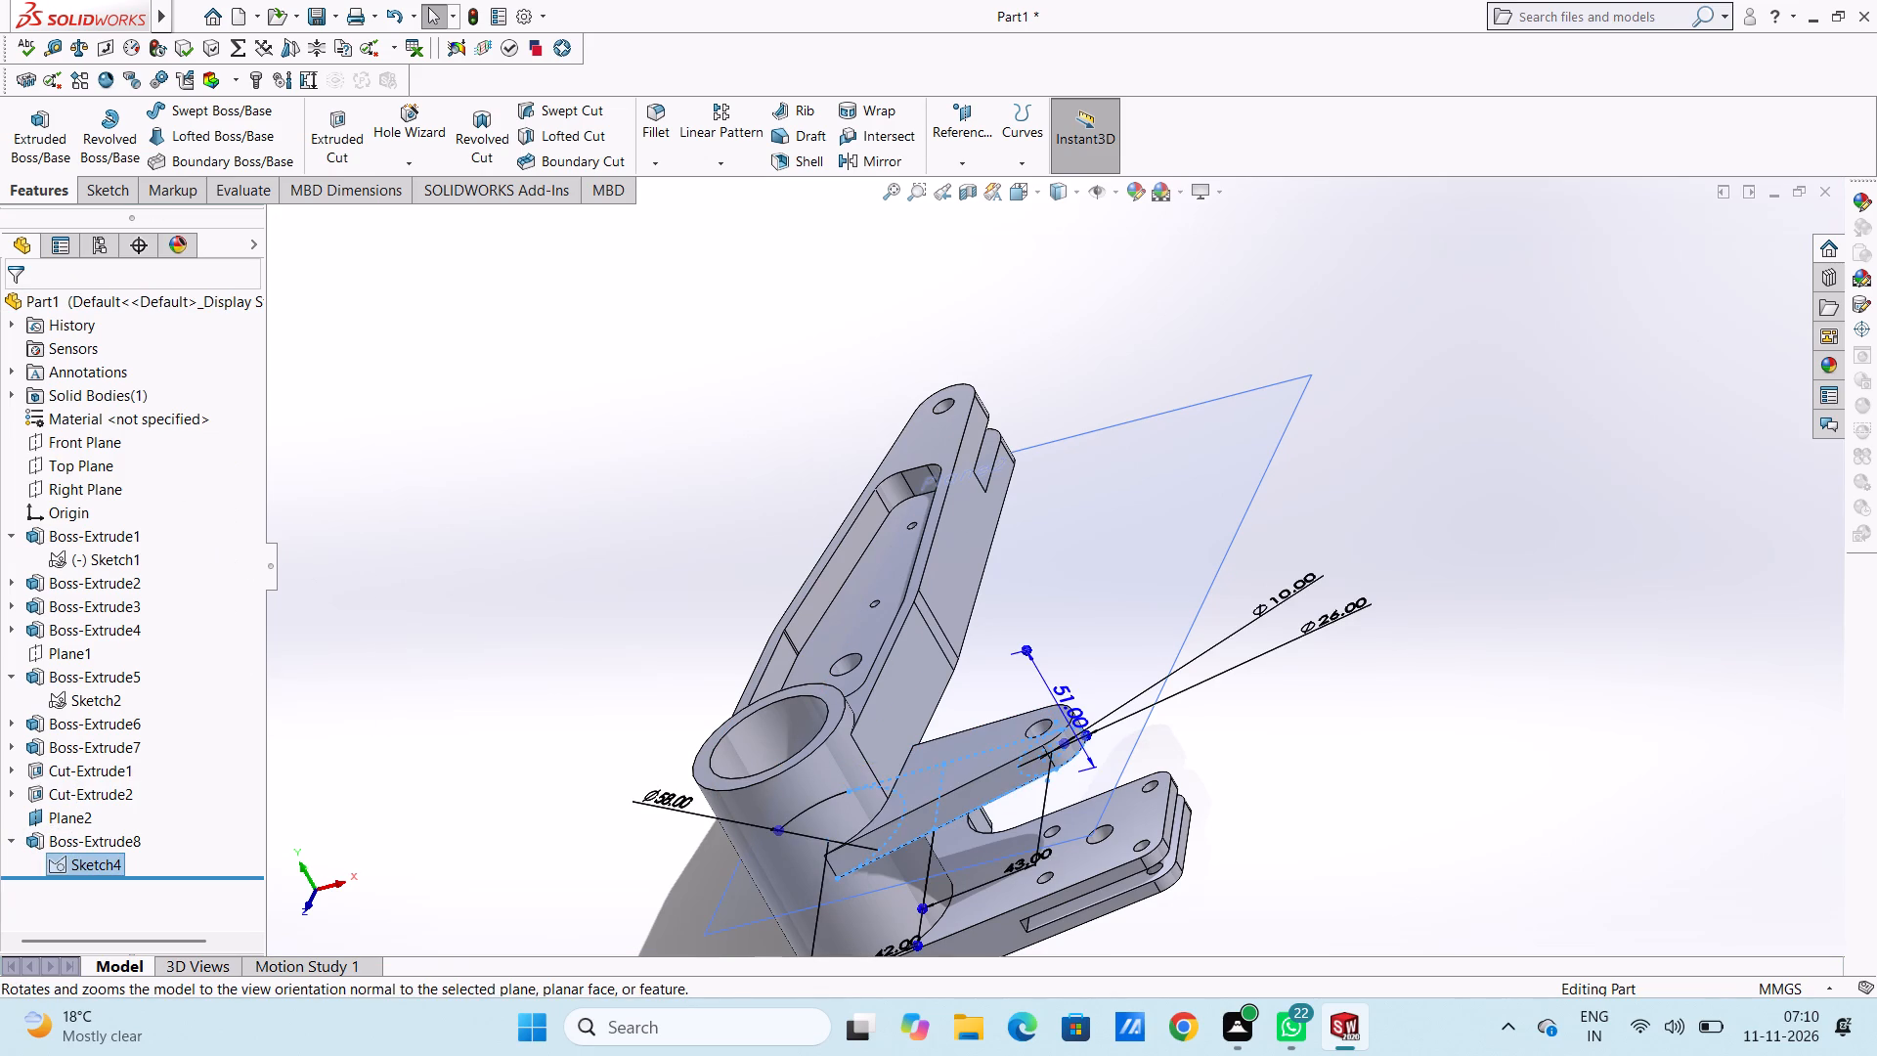
{"action": "left_click", "coordinate": [45, 127]}
{"action": "middle_click_drag", "start_coordinate": [723, 506], "coordinate": [765, 592]}
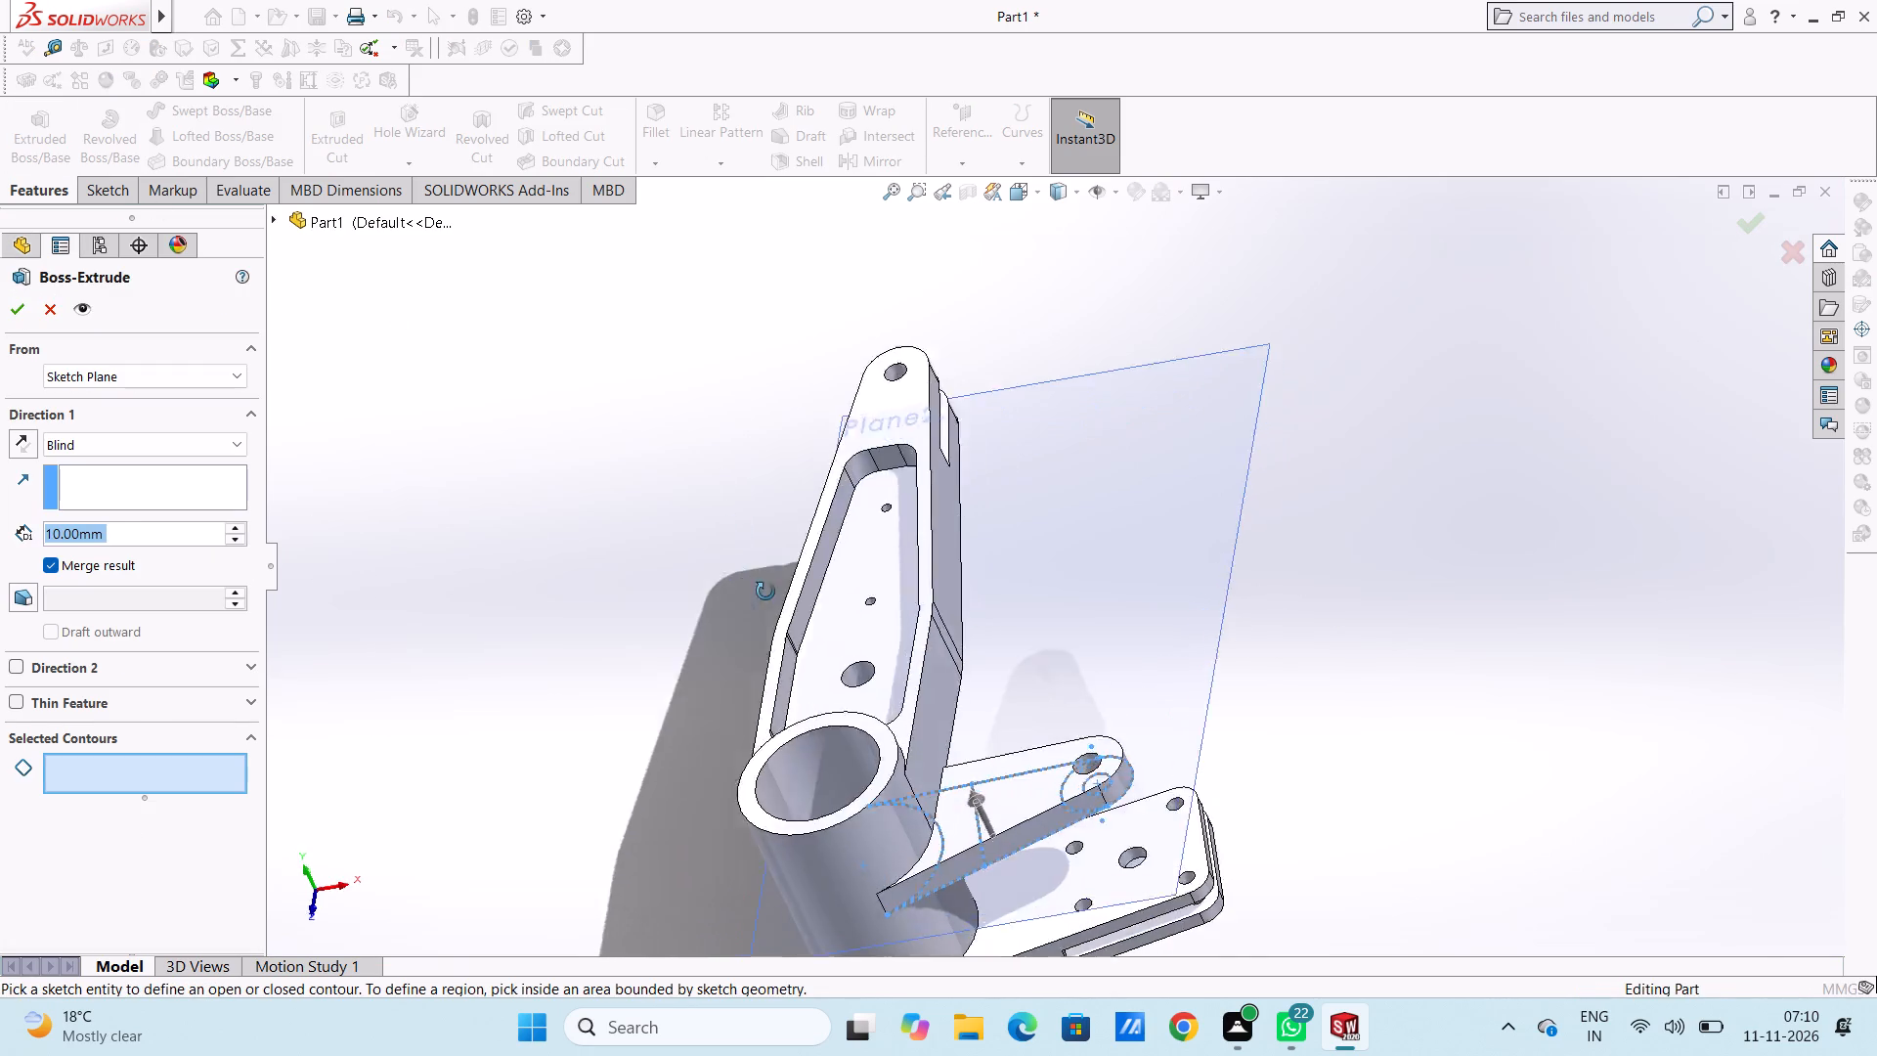
{"action": "middle_click_drag", "start_coordinate": [765, 592], "coordinate": [777, 643]}
{"action": "scroll", "coordinate": [778, 643], "scroll_direction": "down", "scroll_amount": 1}
{"action": "scroll", "coordinate": [1230, 856], "scroll_direction": "up", "scroll_amount": 4}
{"action": "scroll", "coordinate": [1082, 732], "scroll_direction": "down", "scroll_amount": 6}
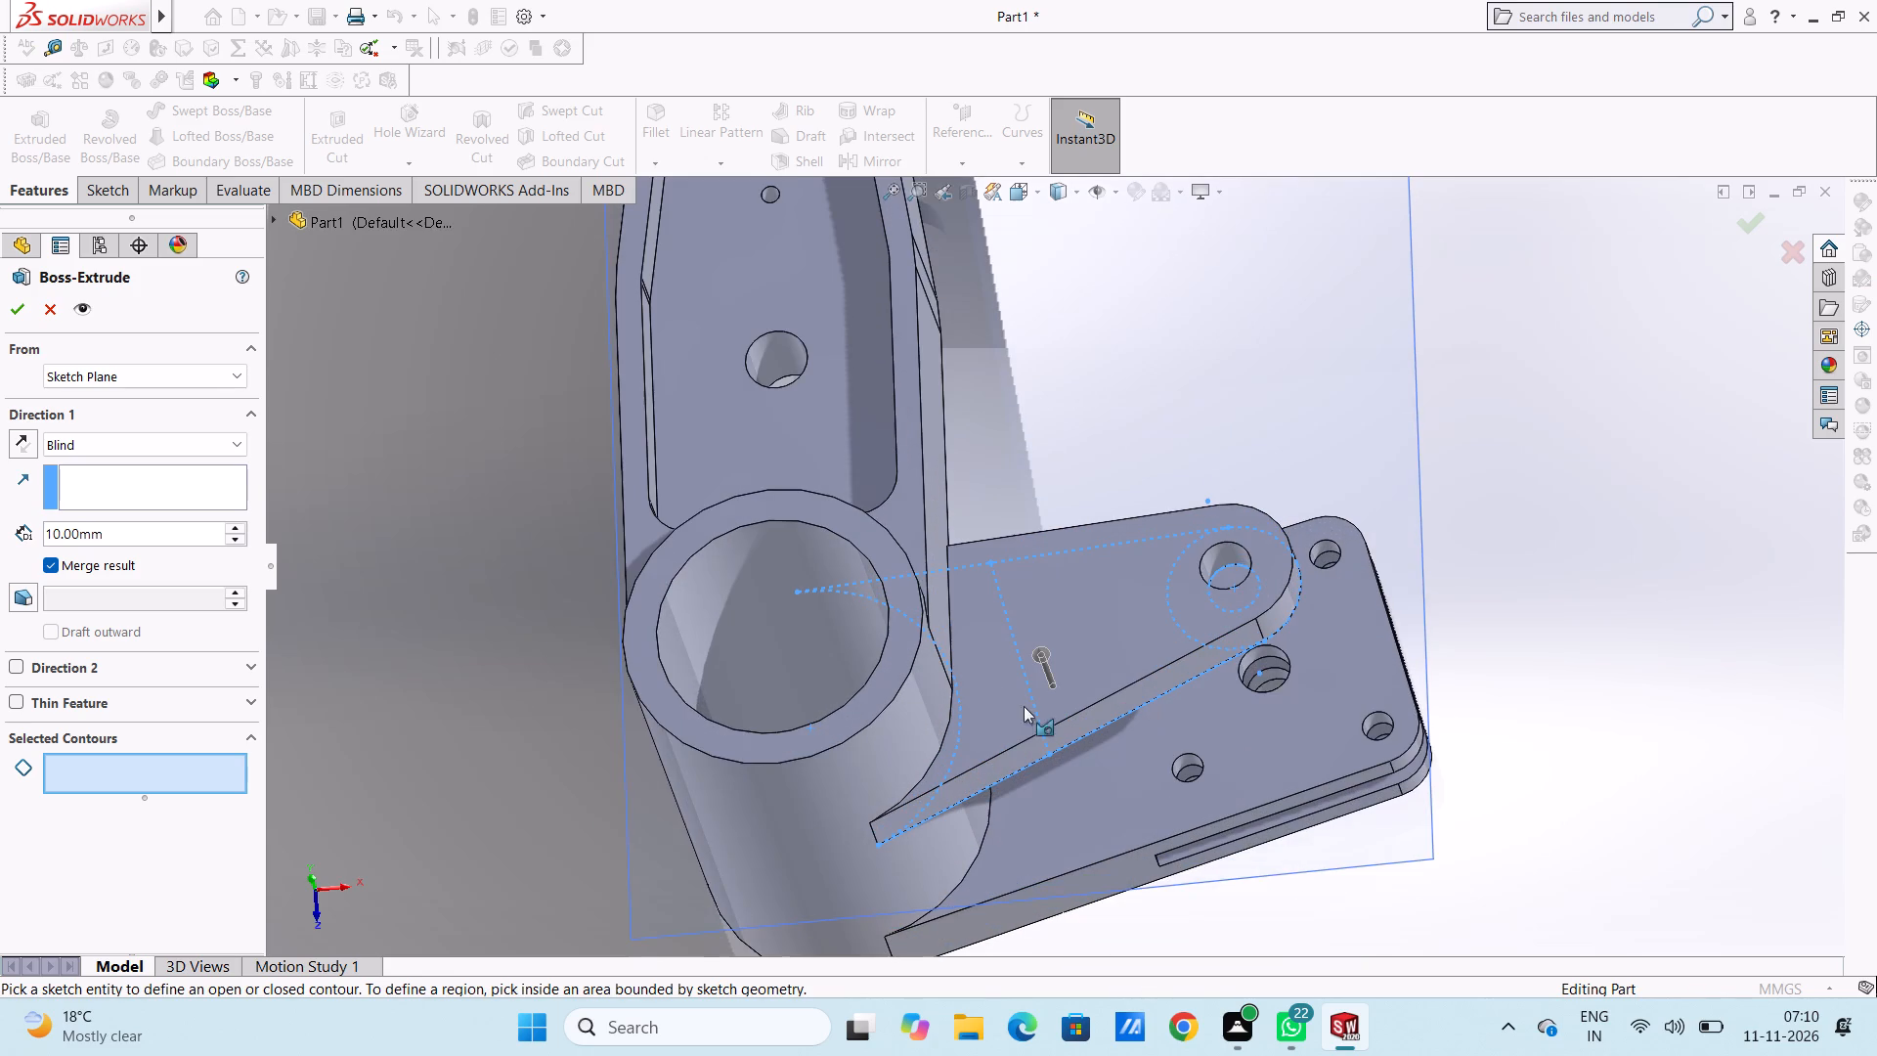
{"action": "left_click", "coordinate": [972, 646]}
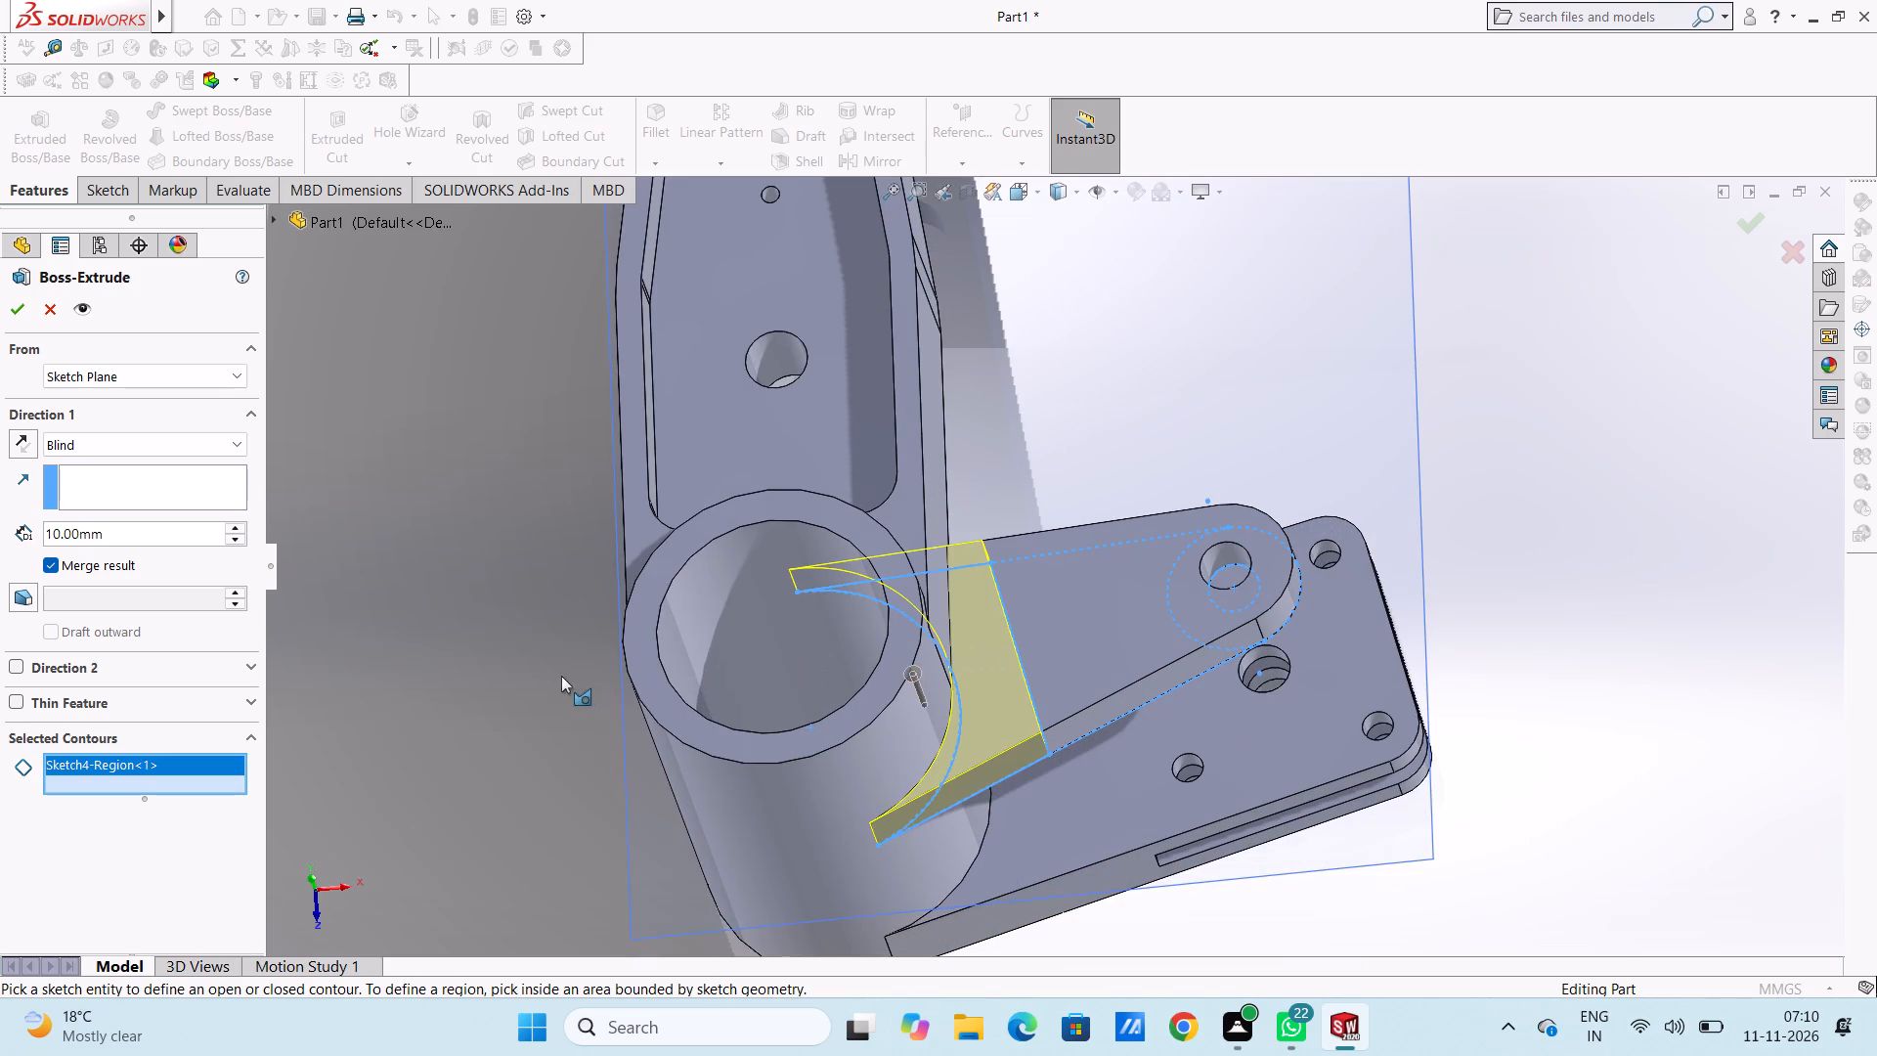
{"action": "scroll", "coordinate": [542, 670], "scroll_direction": "up", "scroll_amount": 3}
{"action": "middle_click_drag", "start_coordinate": [701, 658], "coordinate": [620, 512]}
{"action": "double_click", "coordinate": [170, 537]}
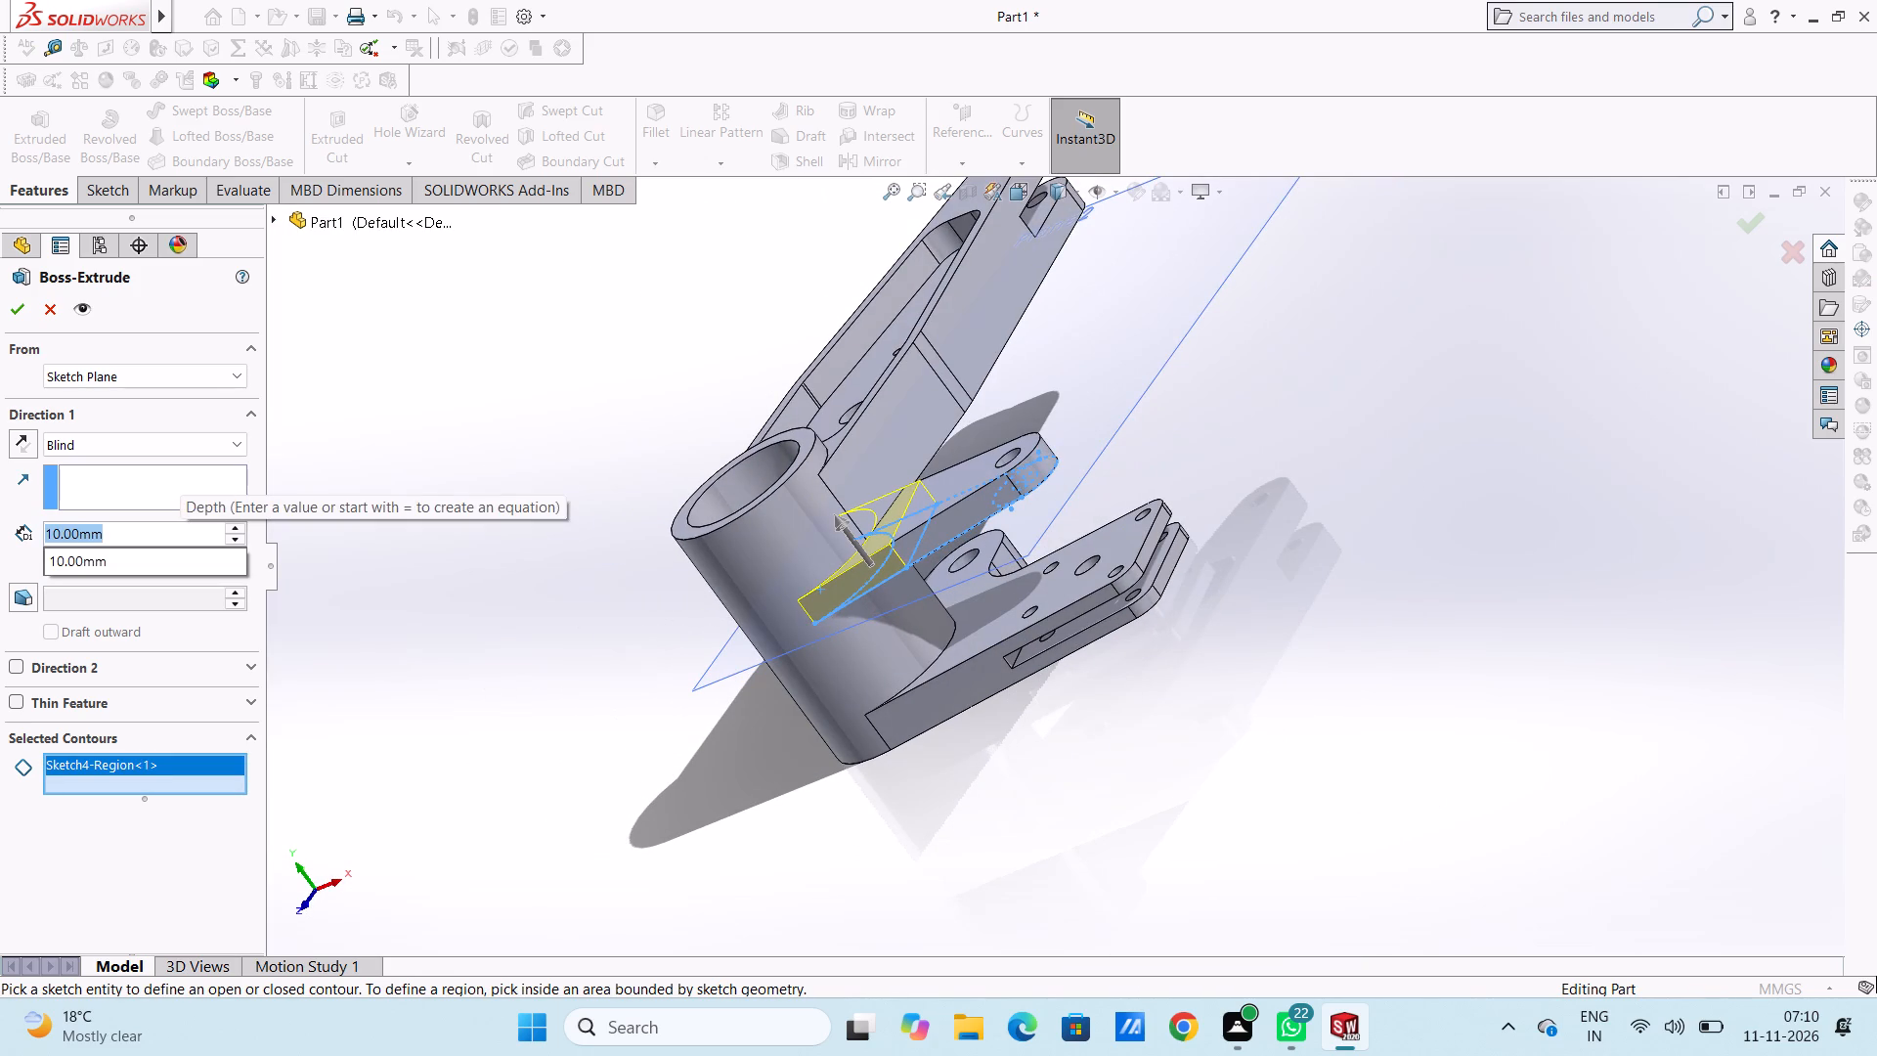
{"action": "type", "text": "15"}
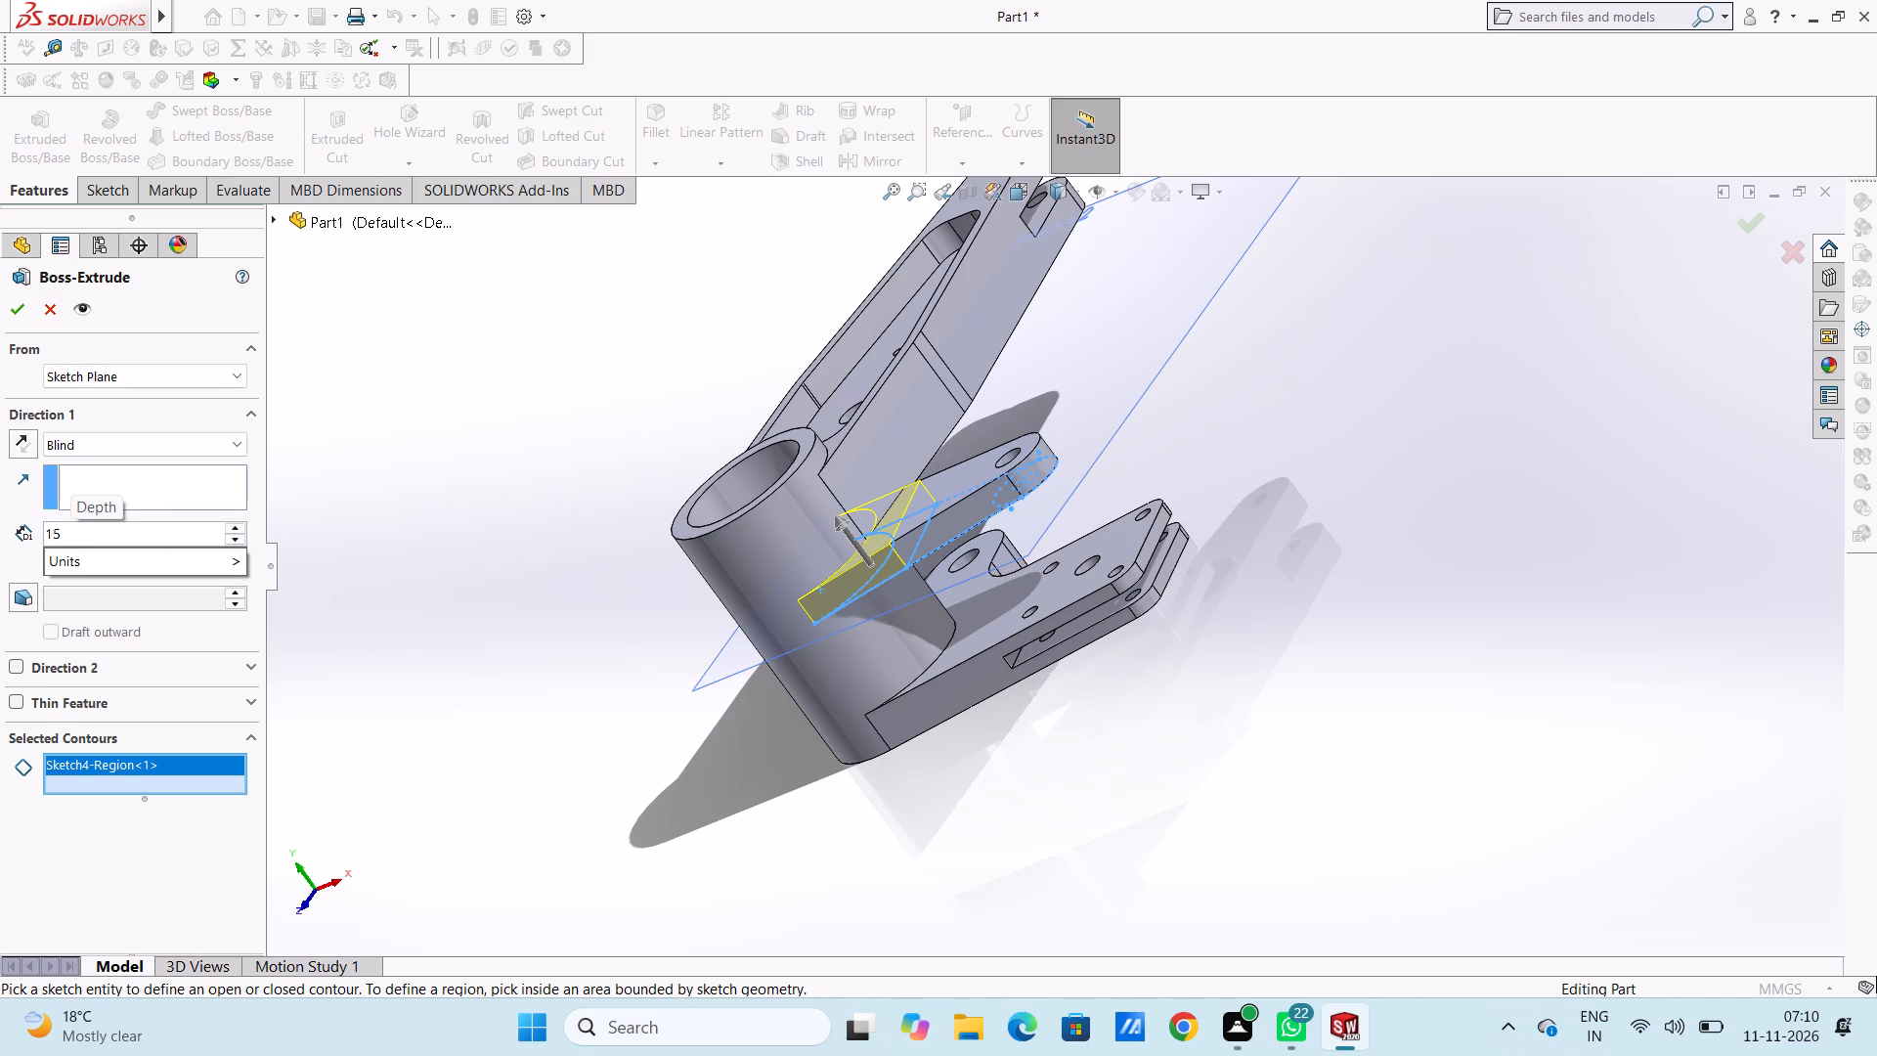
{"action": "key", "text": "Return"}
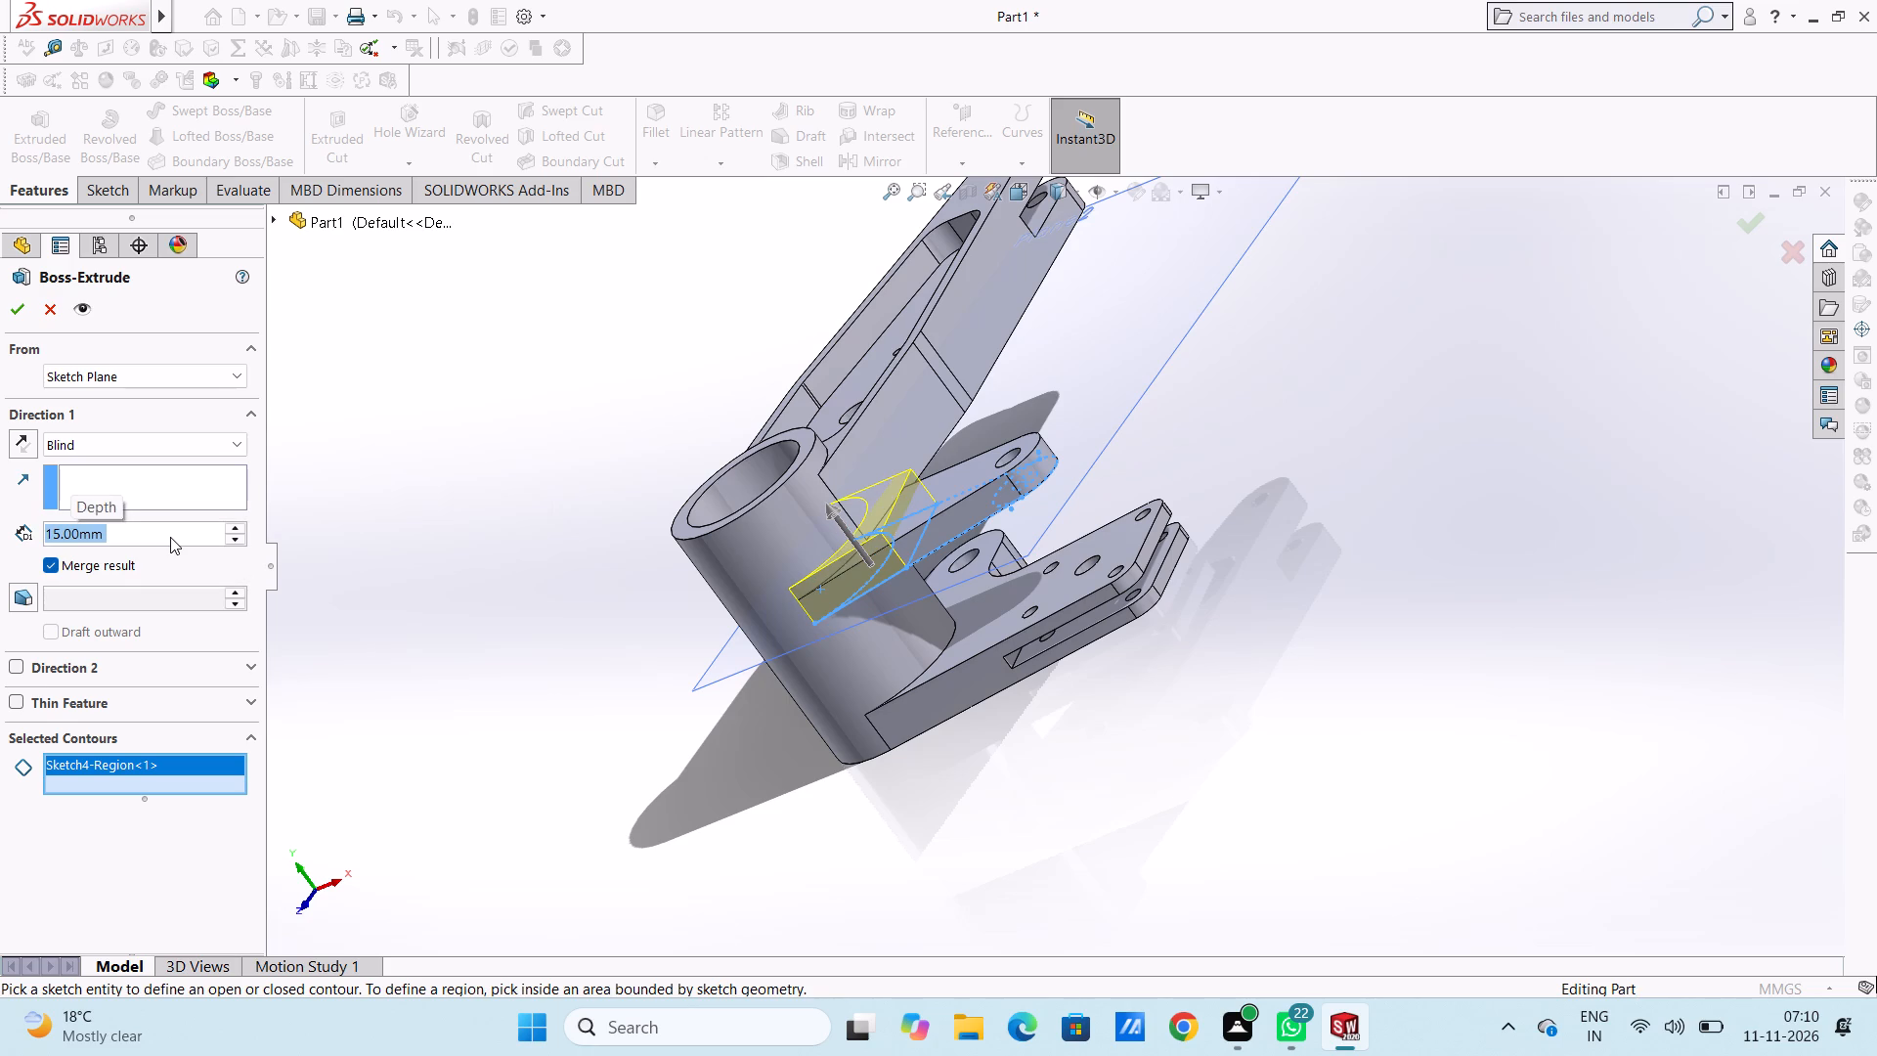
{"action": "left_click", "coordinate": [18, 312]}
{"action": "left_click", "coordinate": [417, 470]}
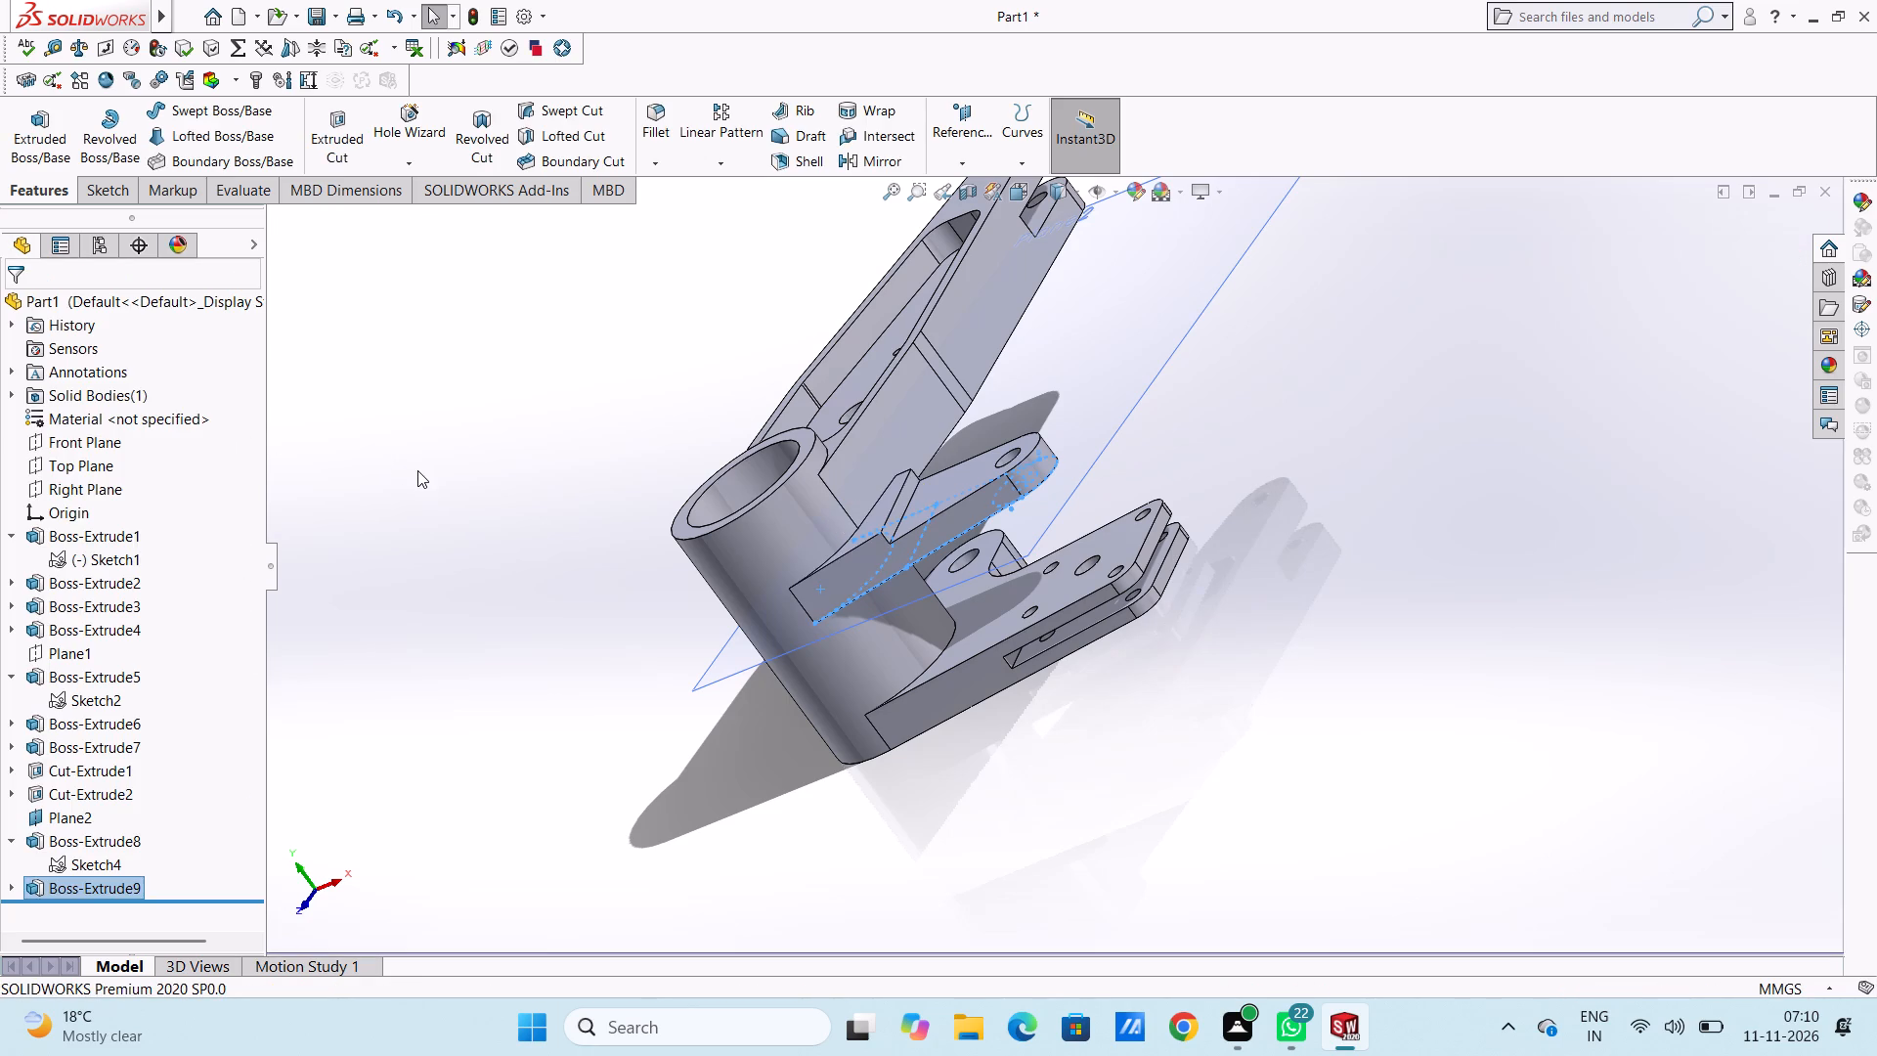
Hide Plane2.
{"action": "middle_click_drag", "start_coordinate": [457, 494], "coordinate": [483, 398]}
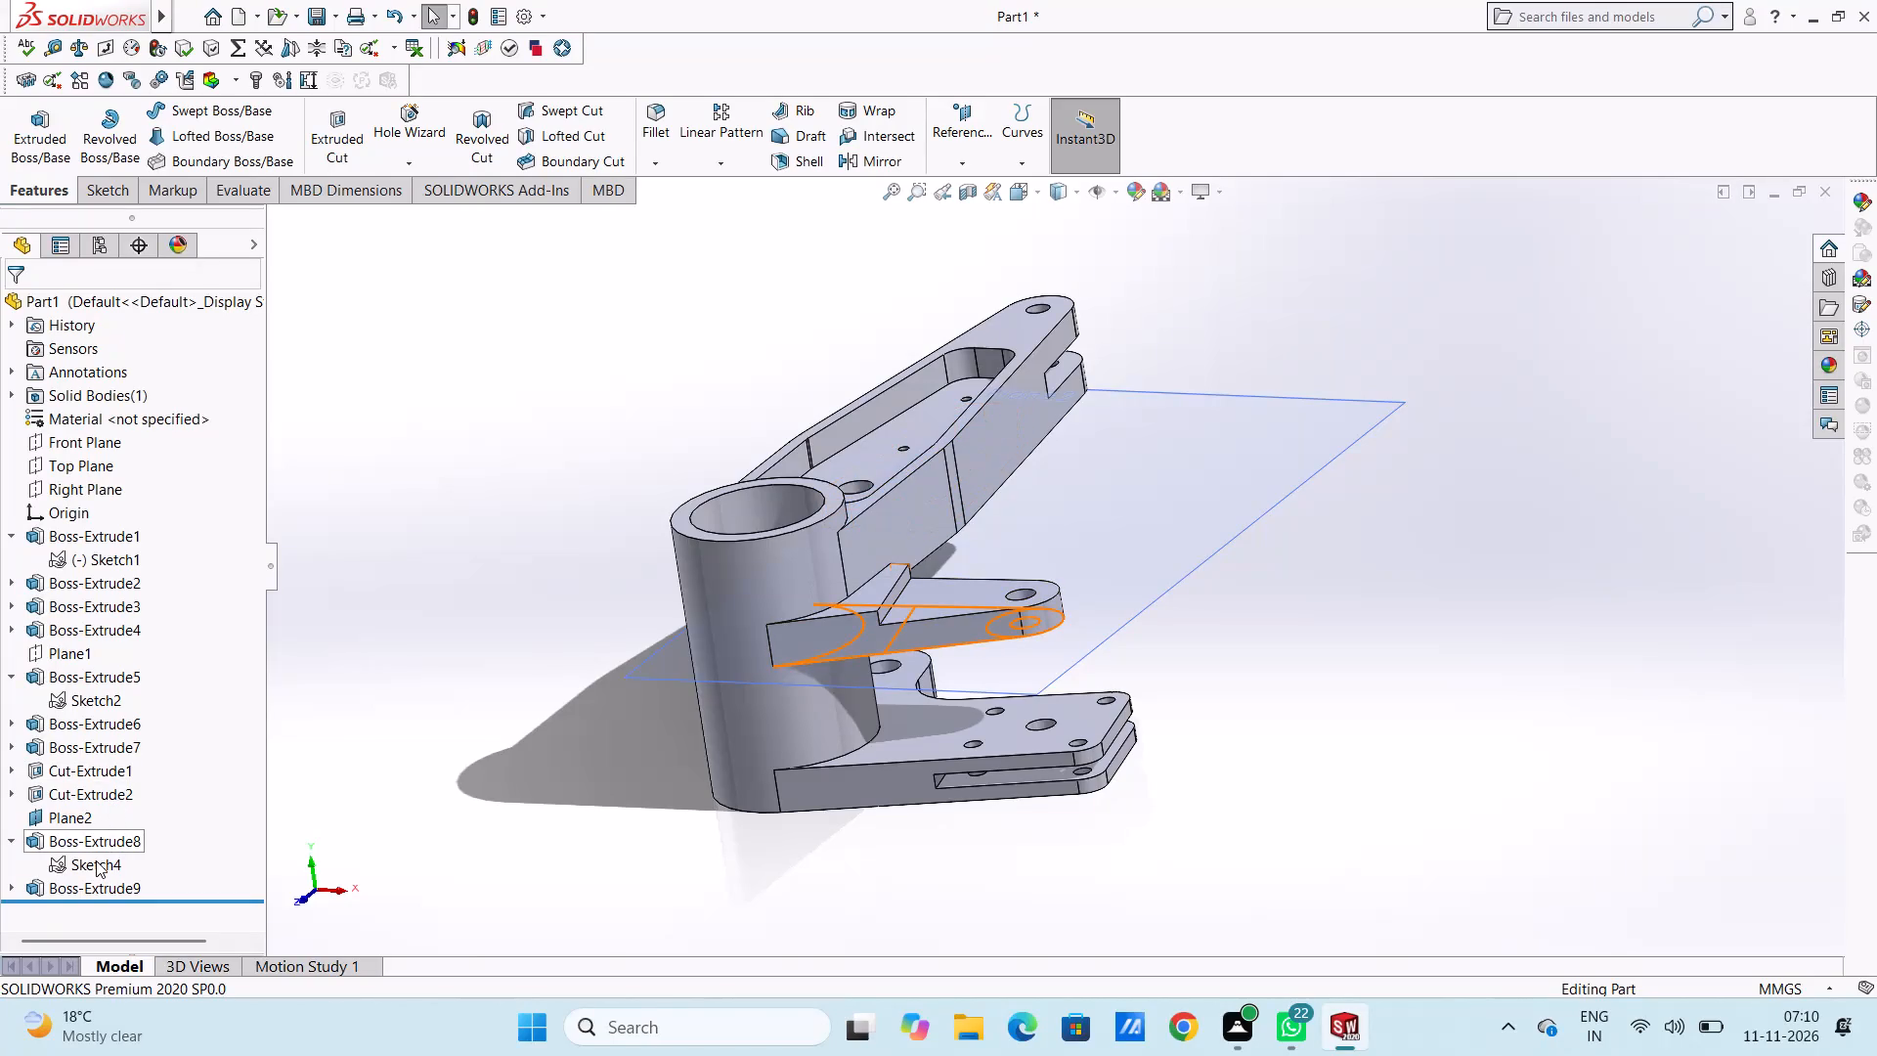
{"action": "left_click", "coordinate": [94, 811]}
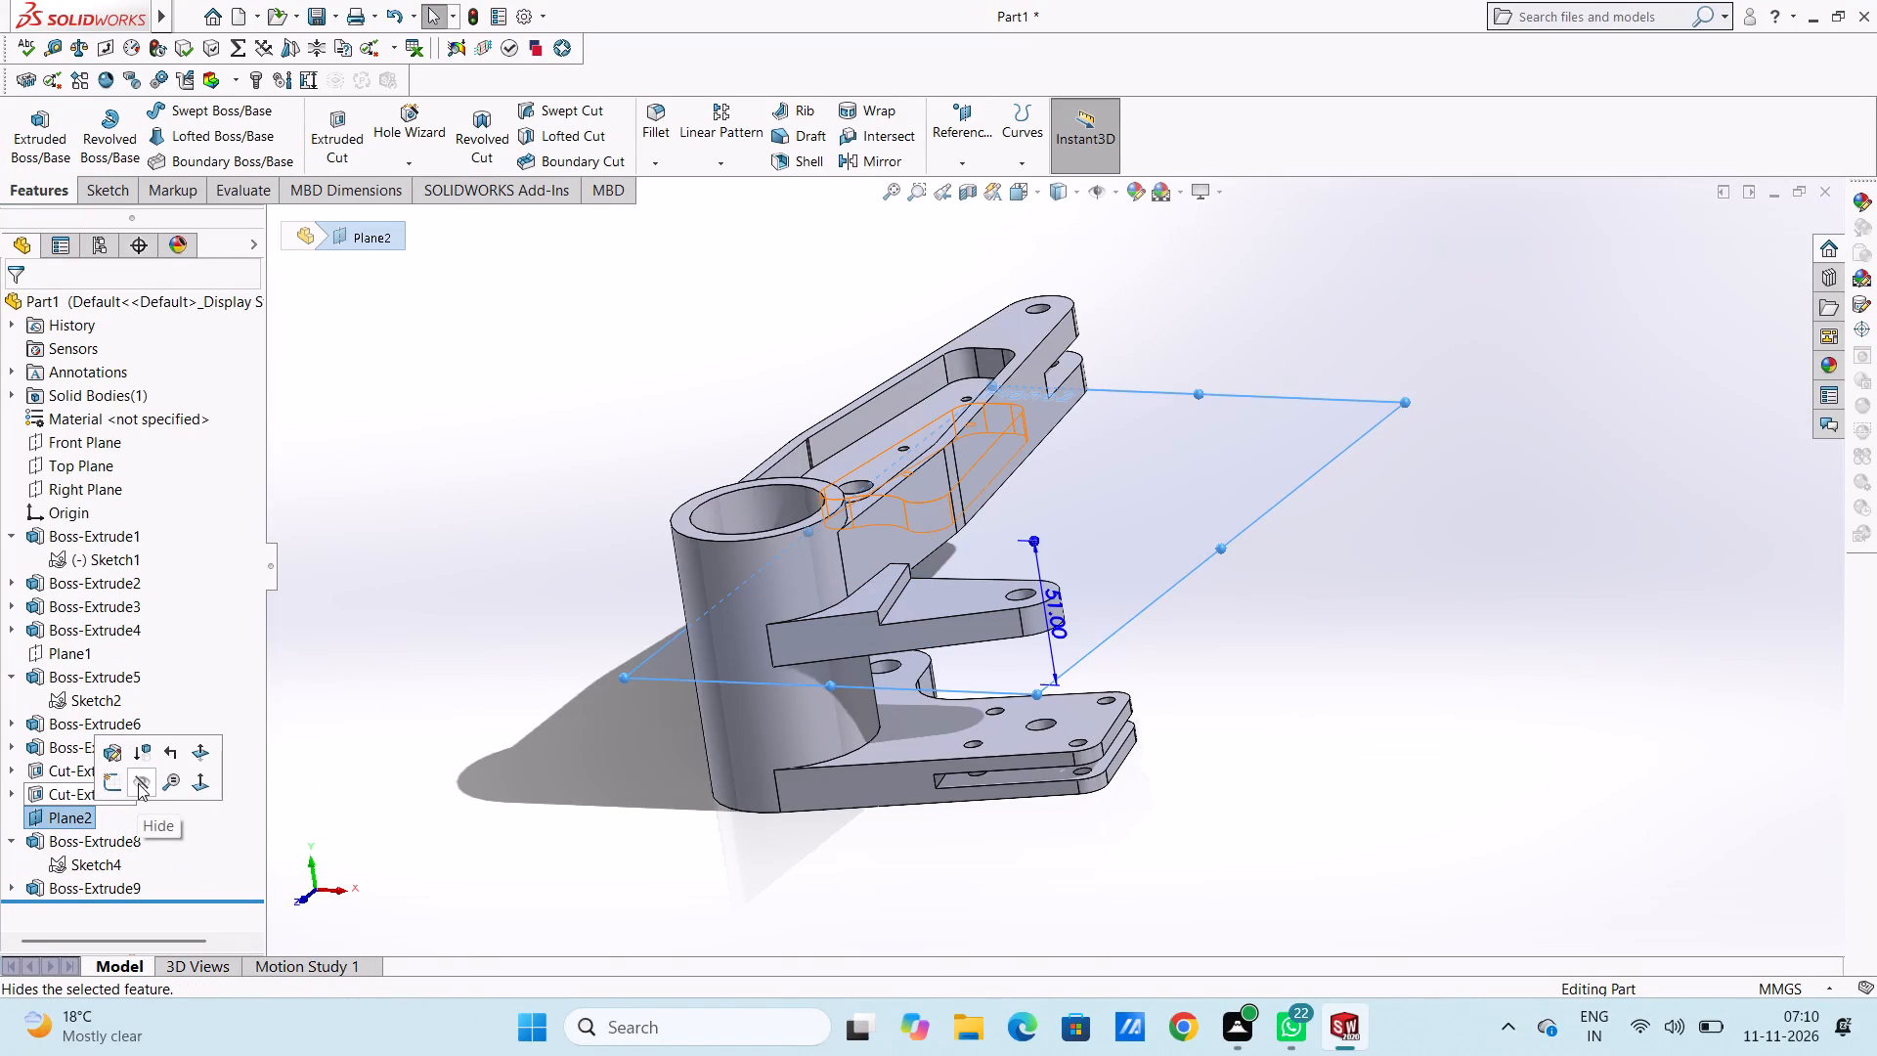
{"action": "left_click", "coordinate": [138, 783]}
{"action": "left_click", "coordinate": [428, 694]}
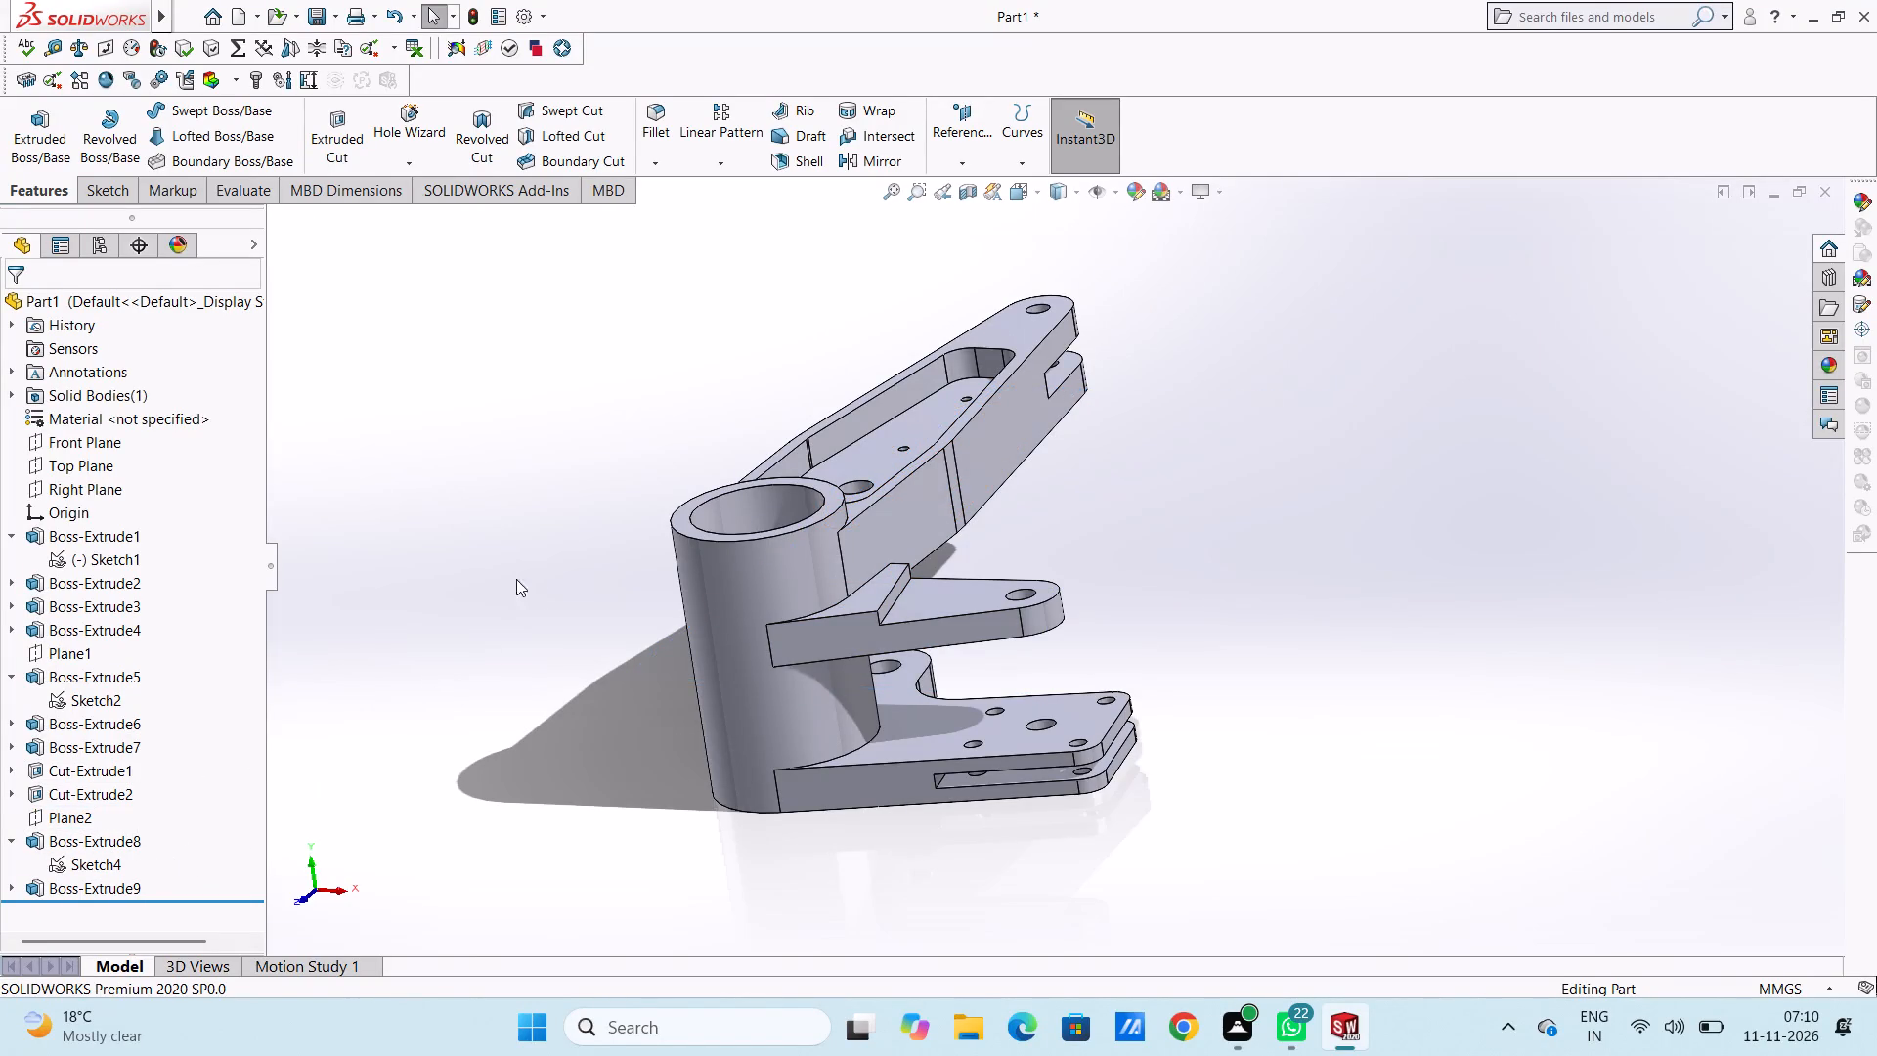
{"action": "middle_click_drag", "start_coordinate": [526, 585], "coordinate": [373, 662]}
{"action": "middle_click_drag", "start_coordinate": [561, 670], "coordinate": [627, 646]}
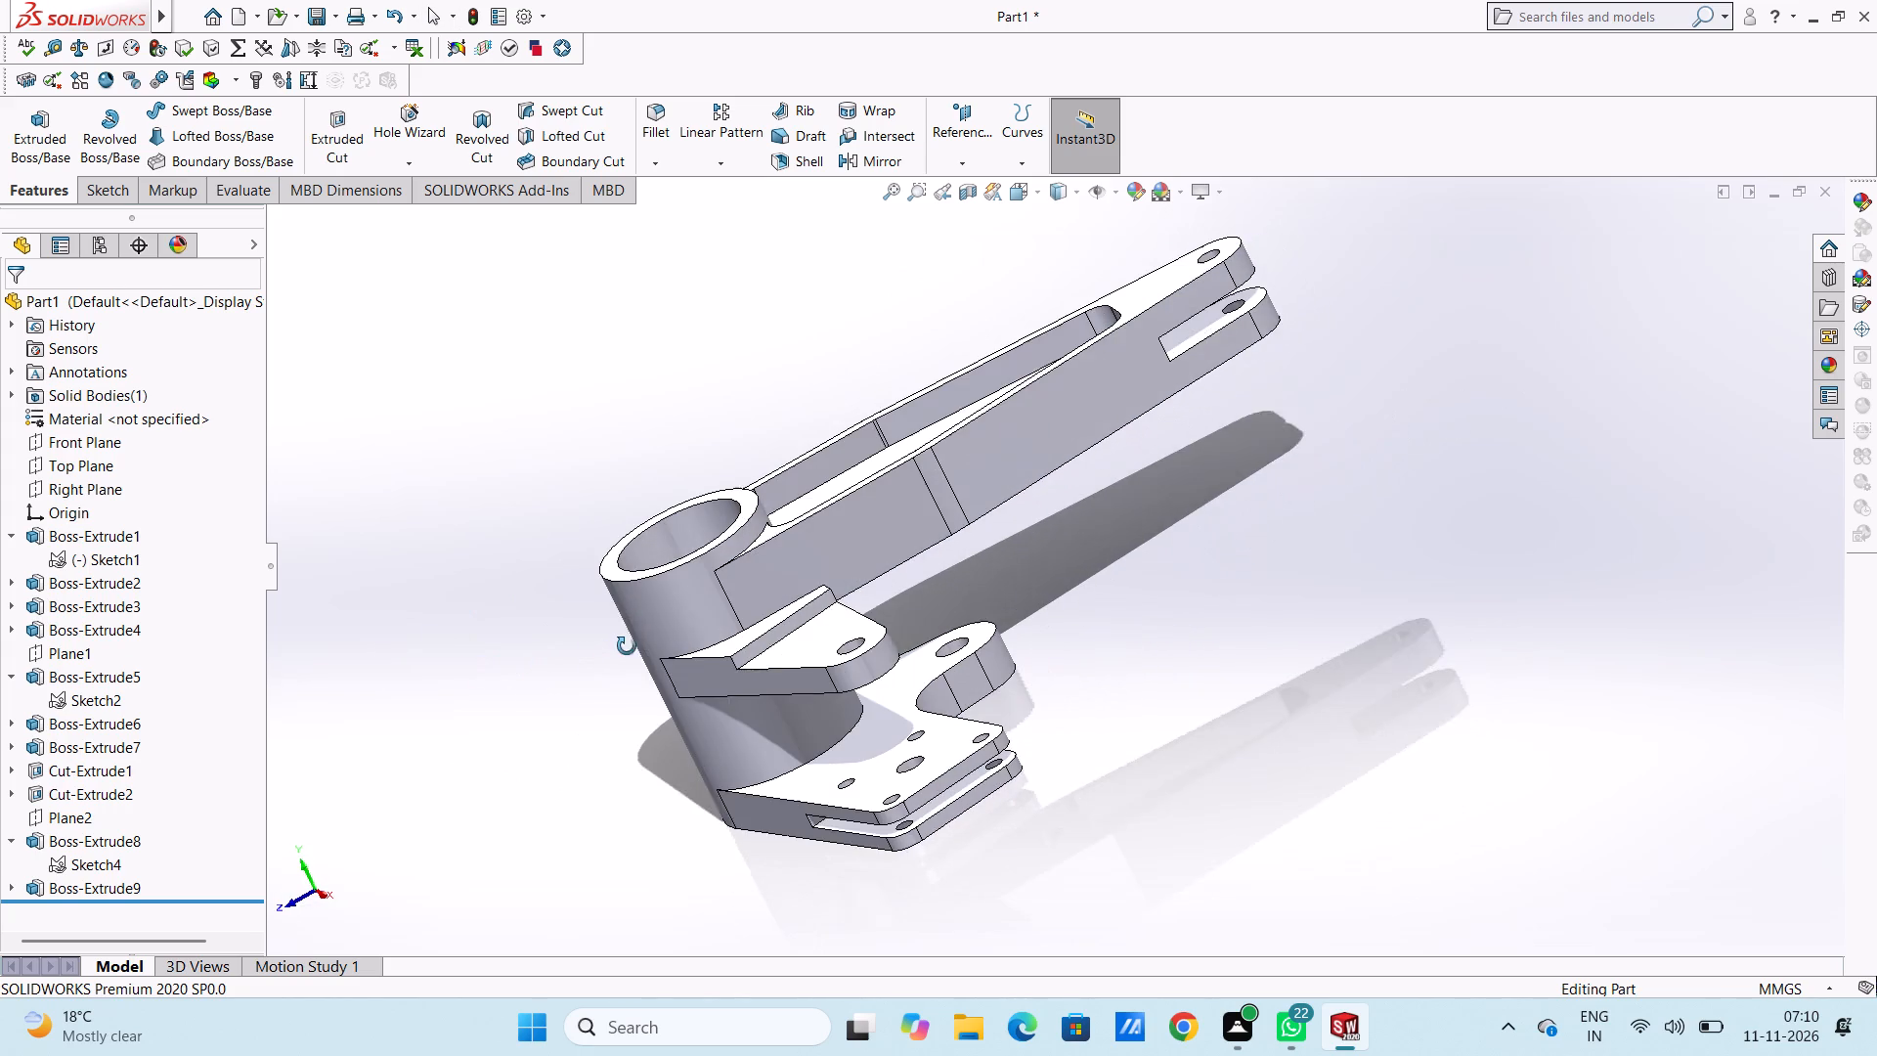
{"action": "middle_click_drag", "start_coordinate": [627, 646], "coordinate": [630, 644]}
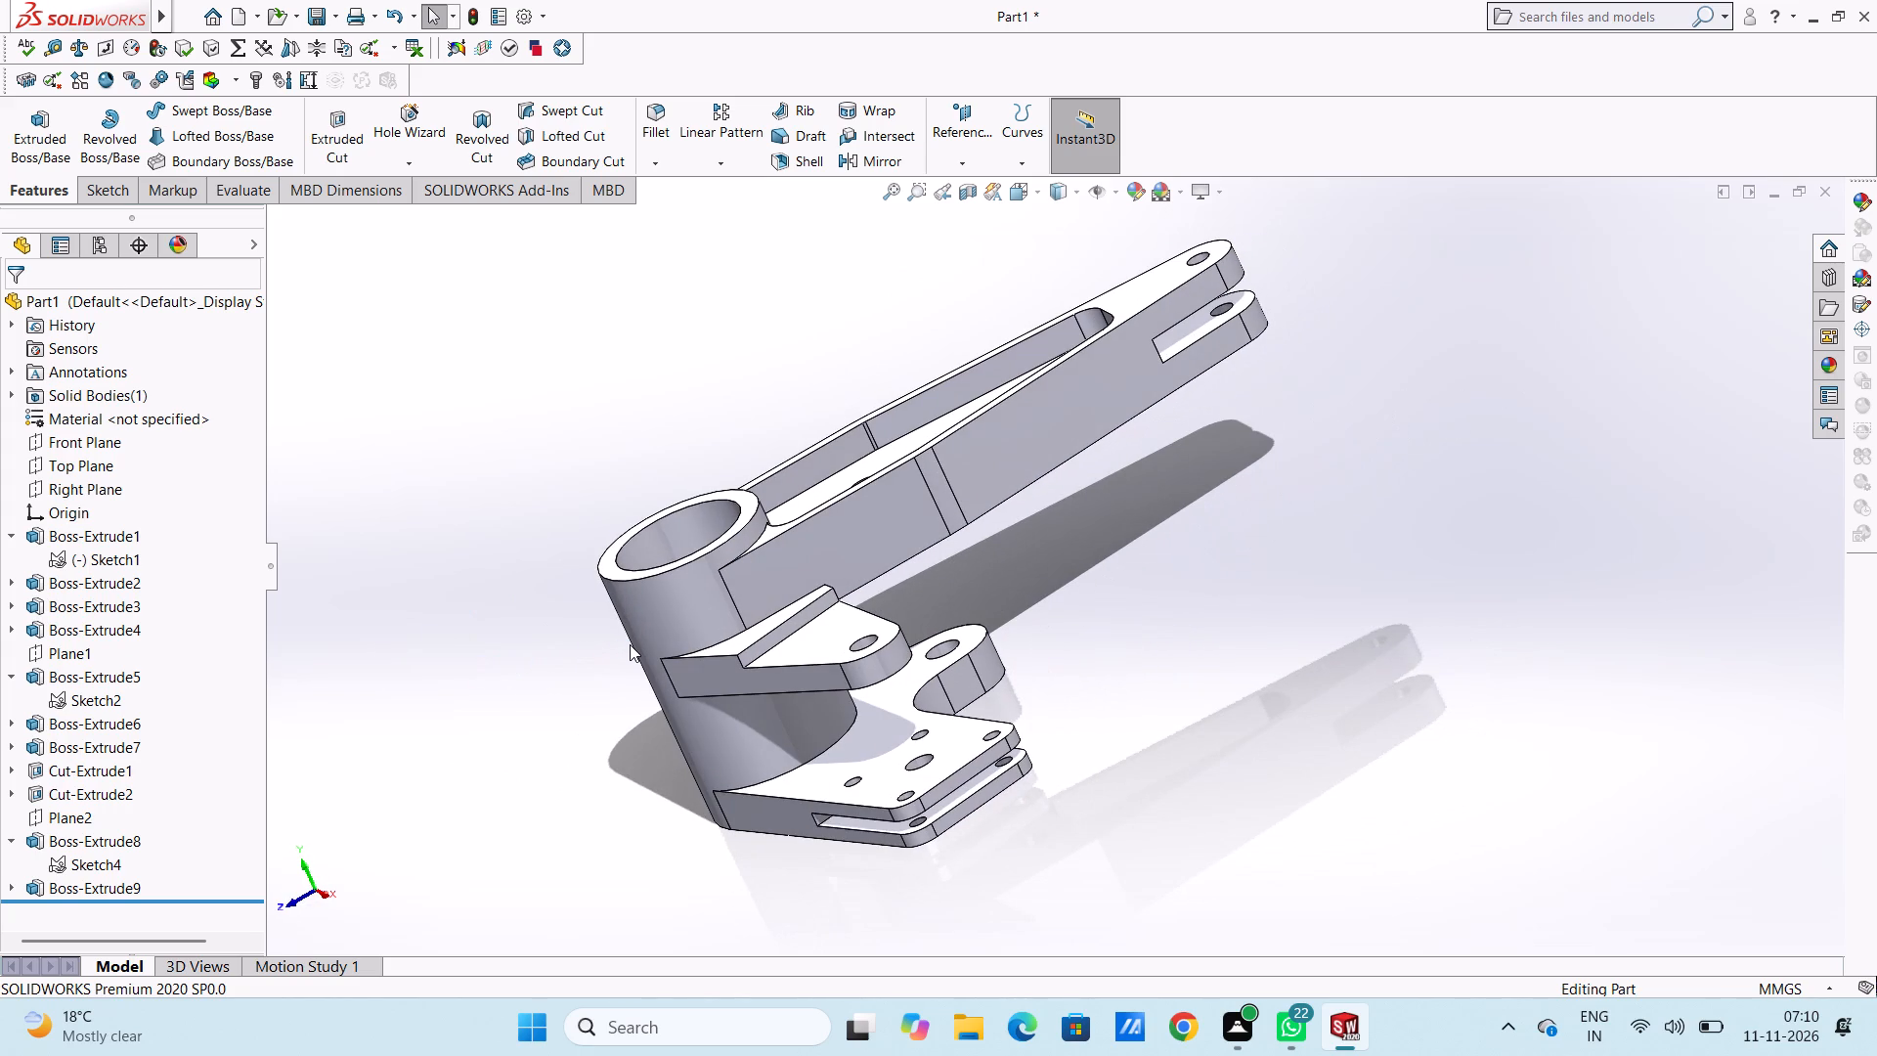
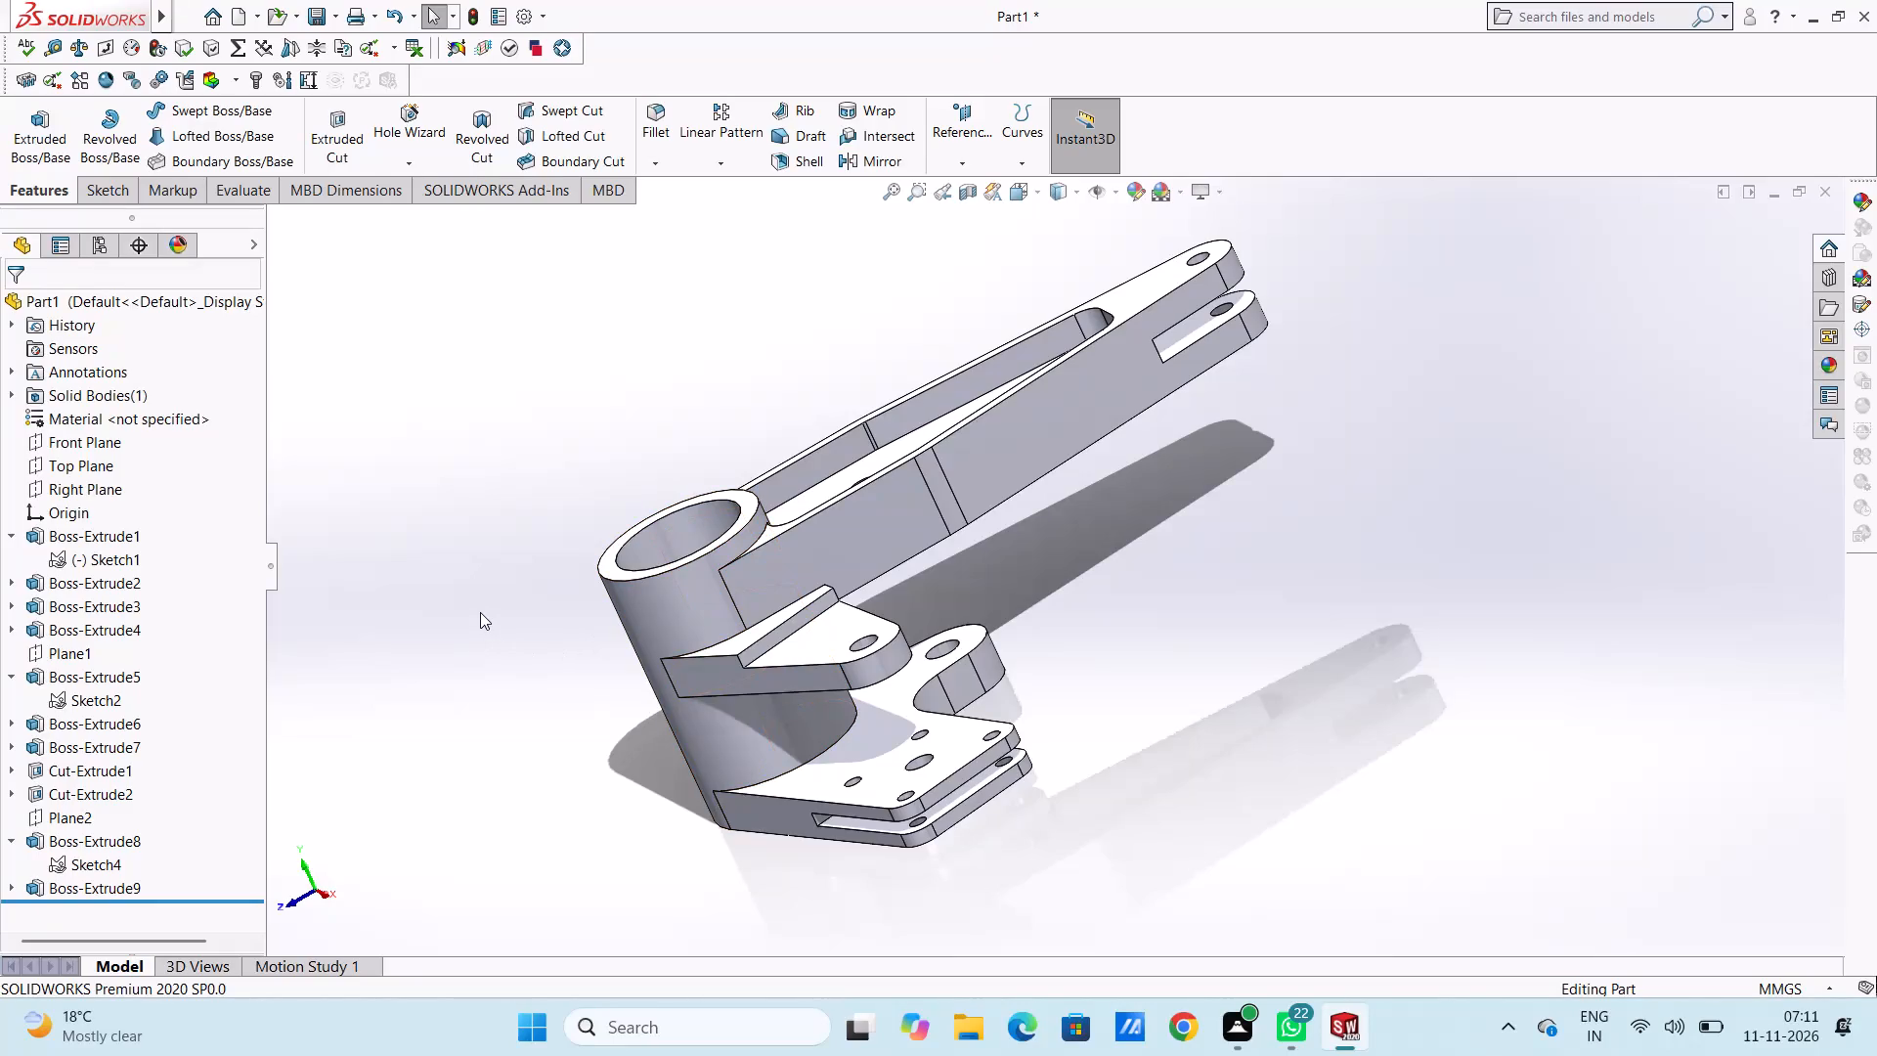
Section the bracket with the Front Plane rotated about 182.6° and offset about 16.9 mm to cut through the cylinder and middle arm.
{"action": "key", "text": "ctrl+5"}
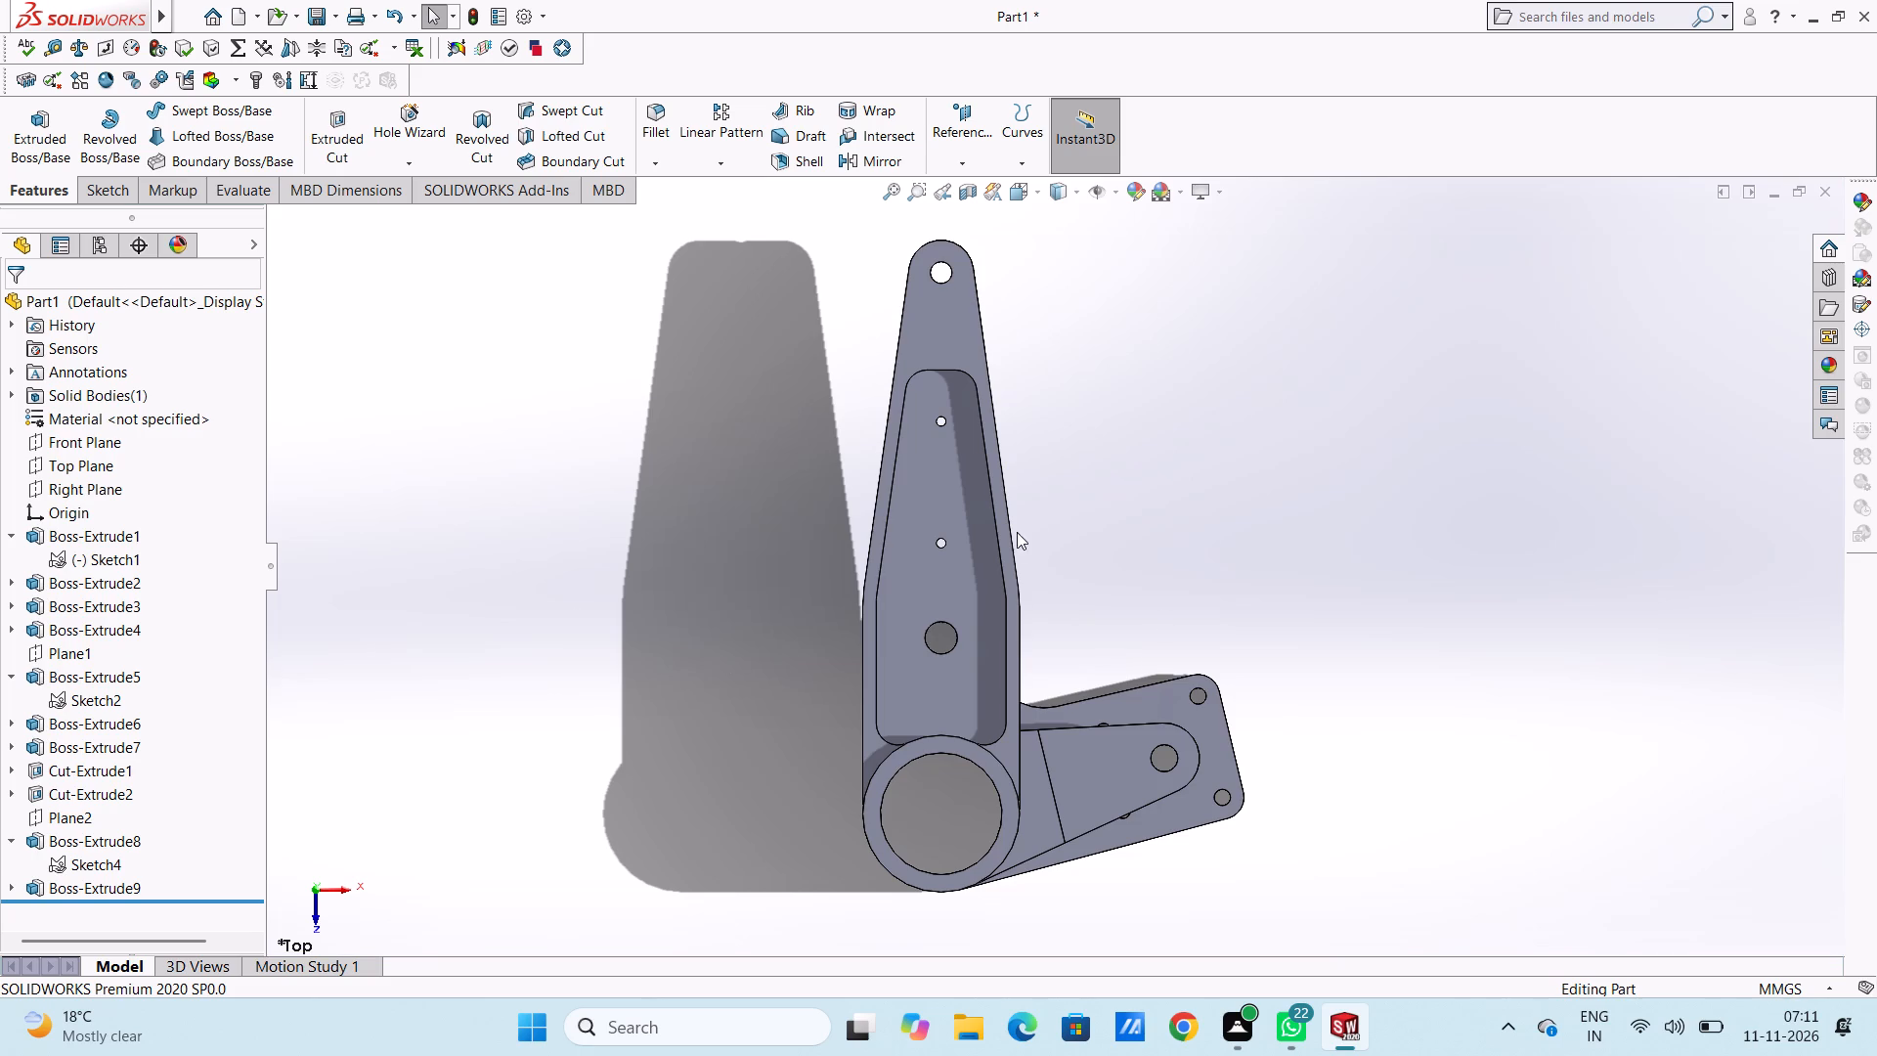
{"action": "scroll", "coordinate": [1115, 760], "scroll_direction": "up", "scroll_amount": 3}
{"action": "scroll", "coordinate": [1073, 589], "scroll_direction": "down", "scroll_amount": 3}
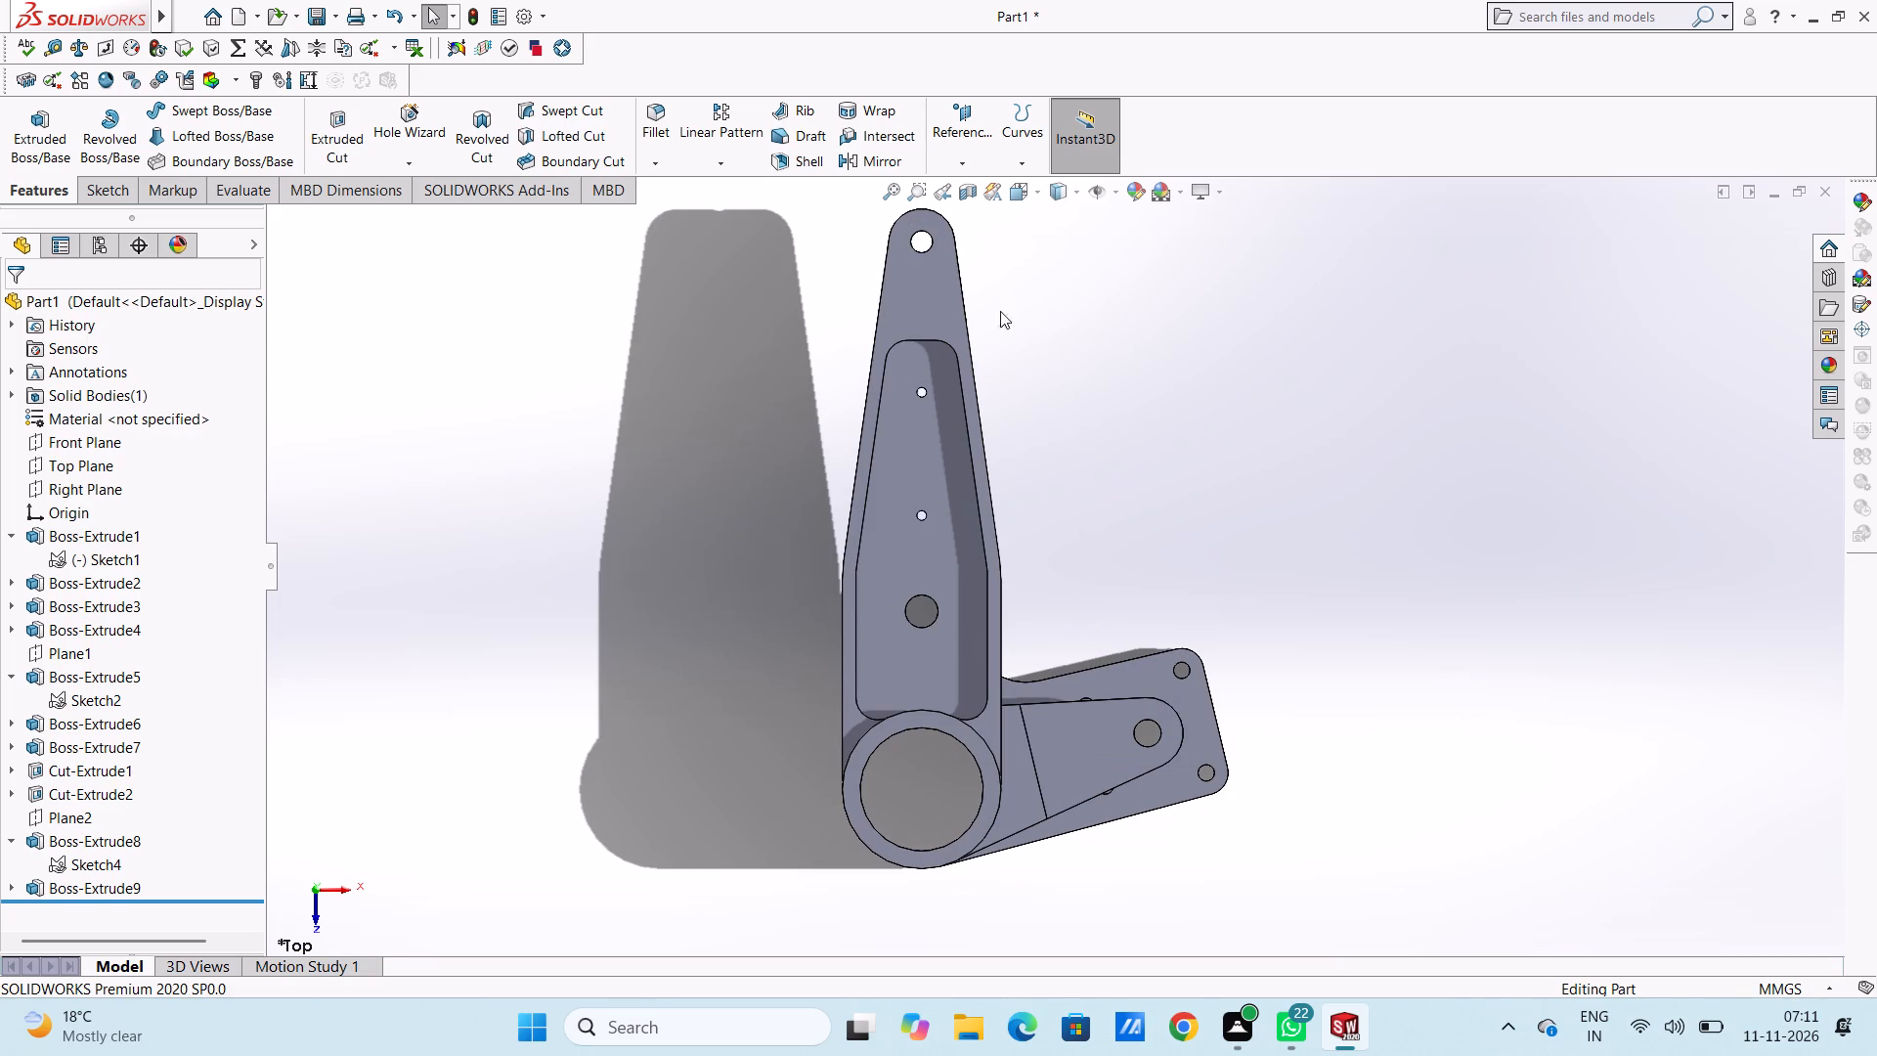
{"action": "left_click", "coordinate": [963, 192]}
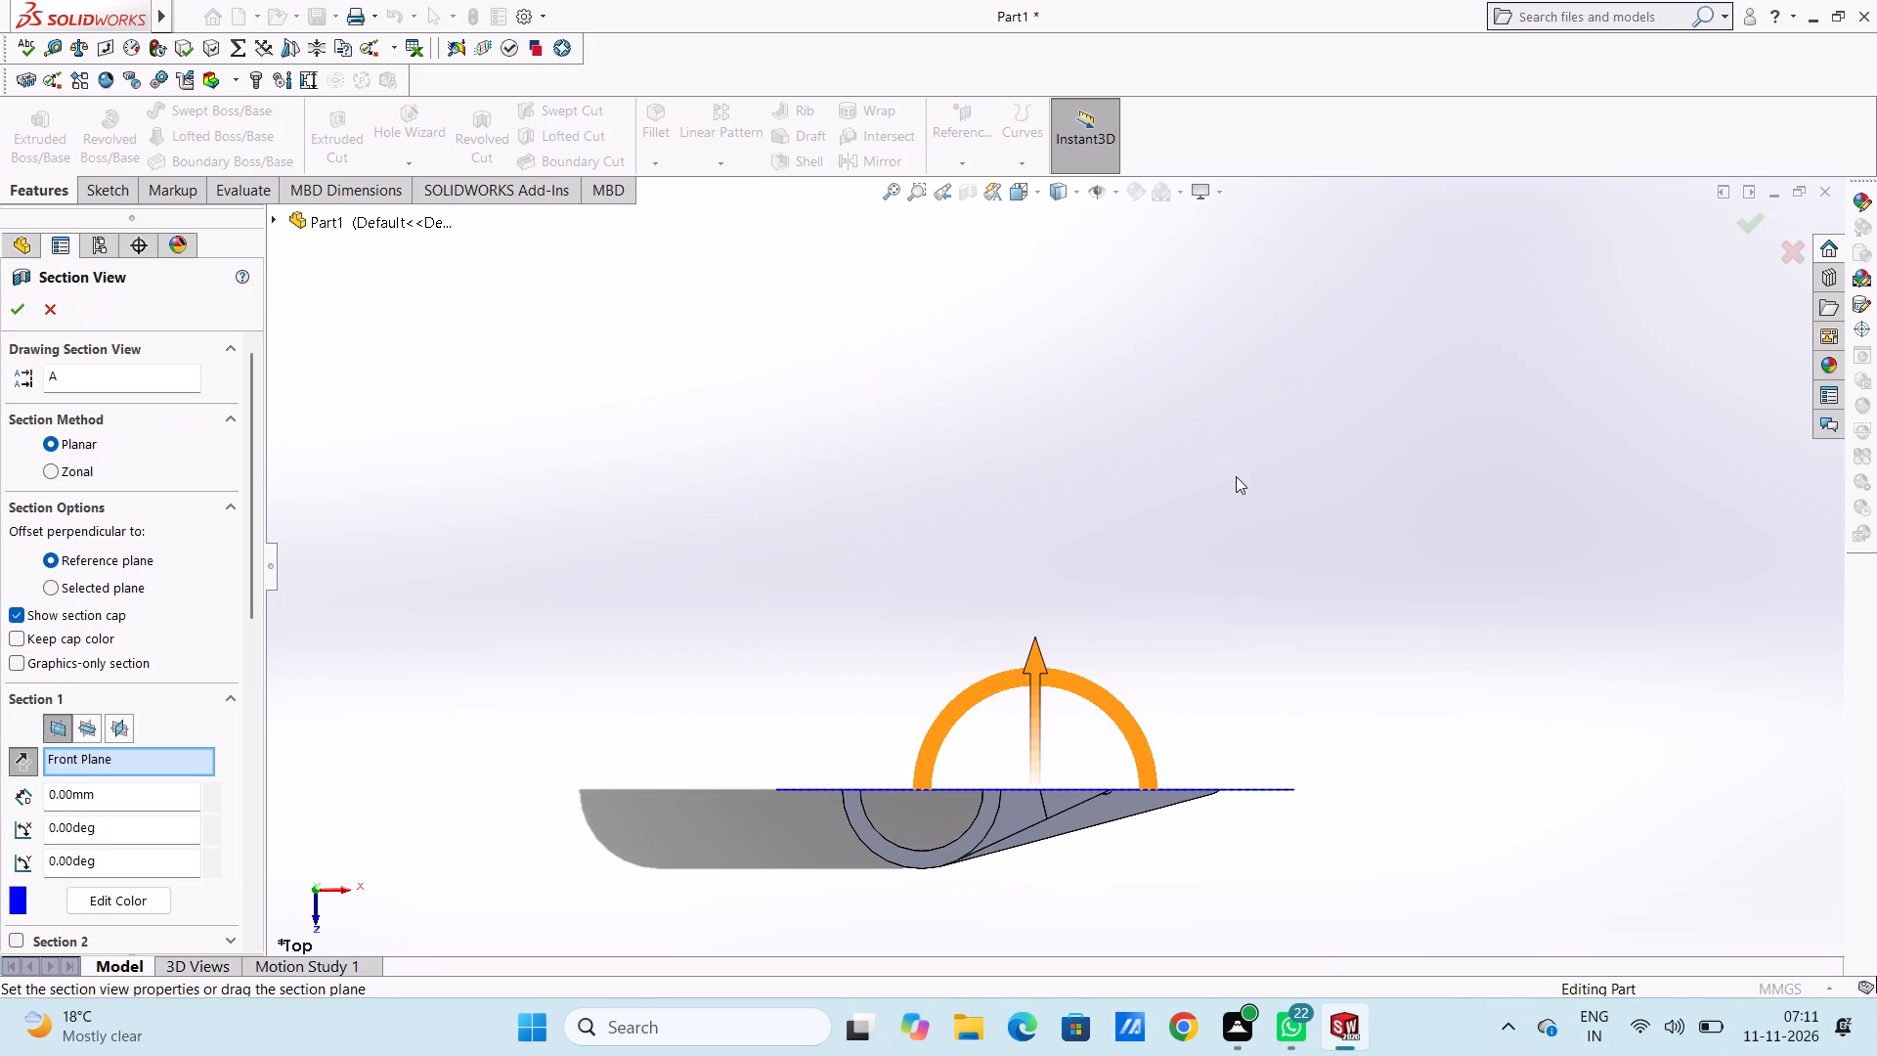
{"action": "middle_click_drag", "start_coordinate": [1212, 682], "coordinate": [1265, 353]}
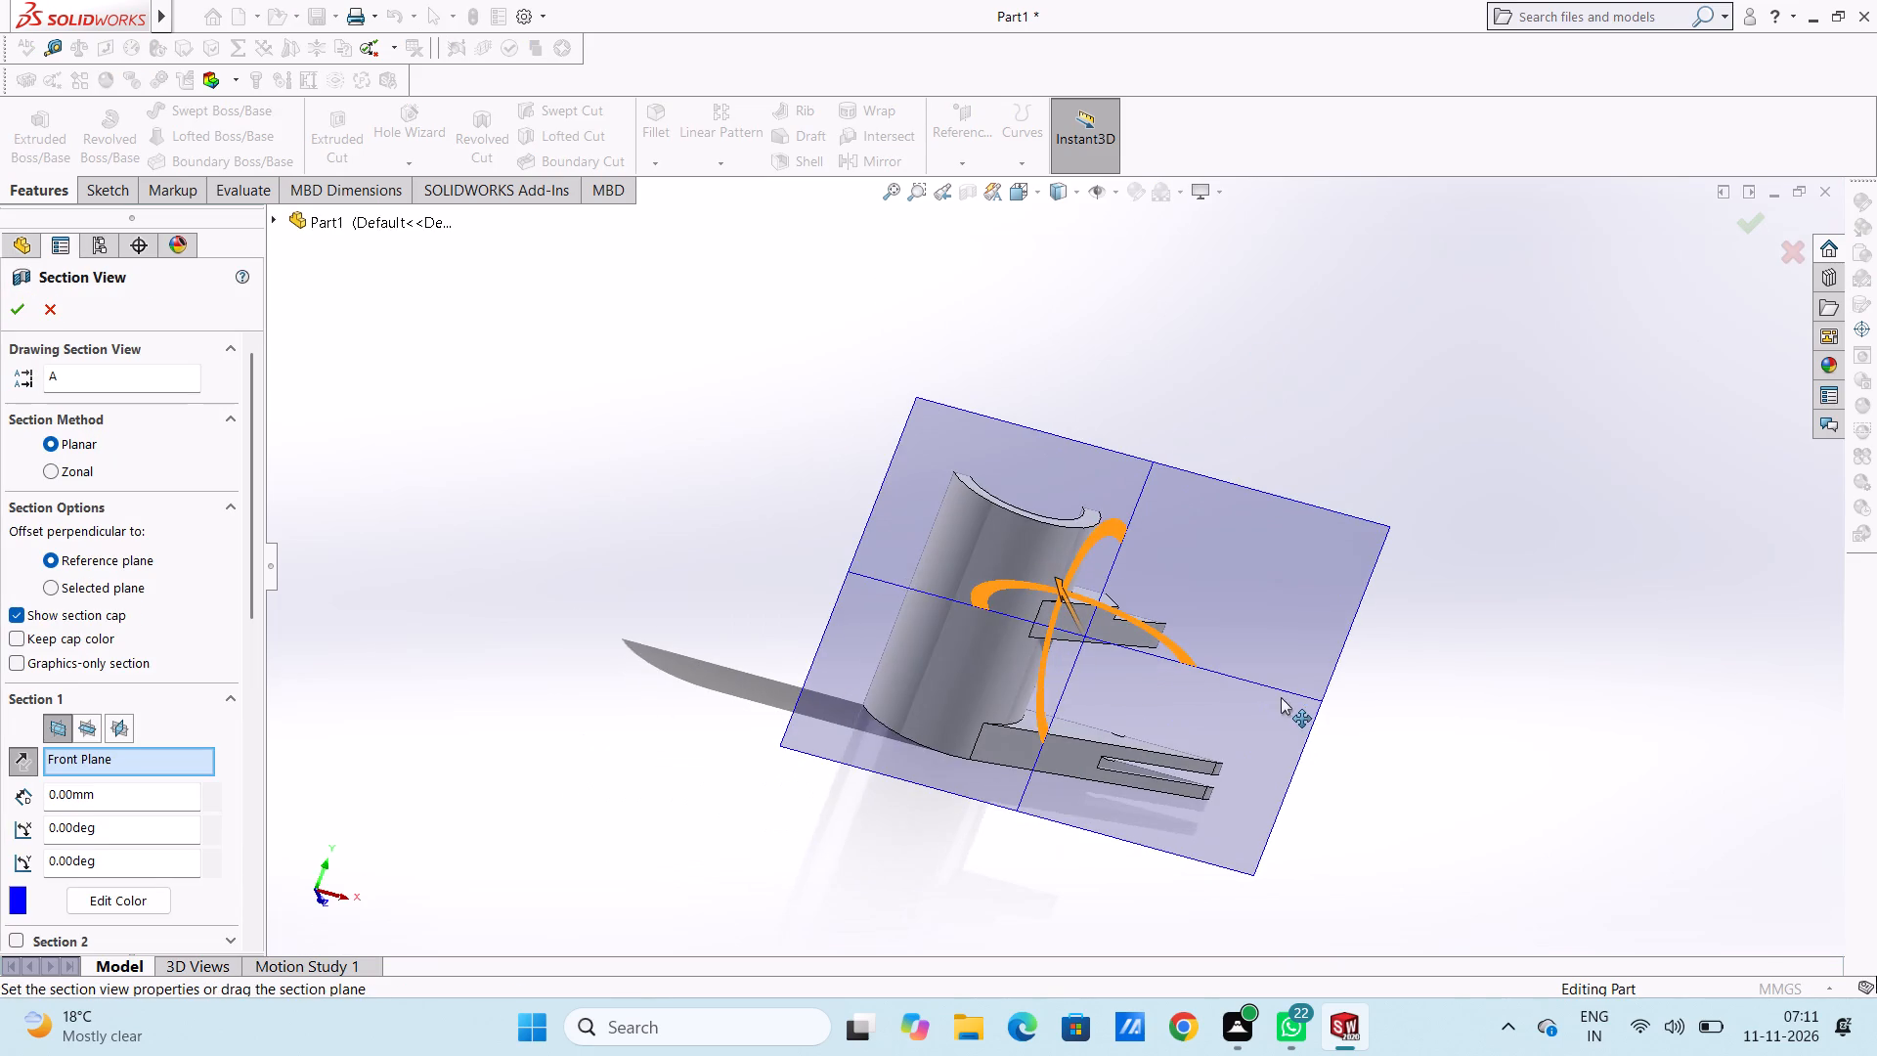
{"action": "middle_click_drag", "start_coordinate": [1244, 691], "coordinate": [1069, 663]}
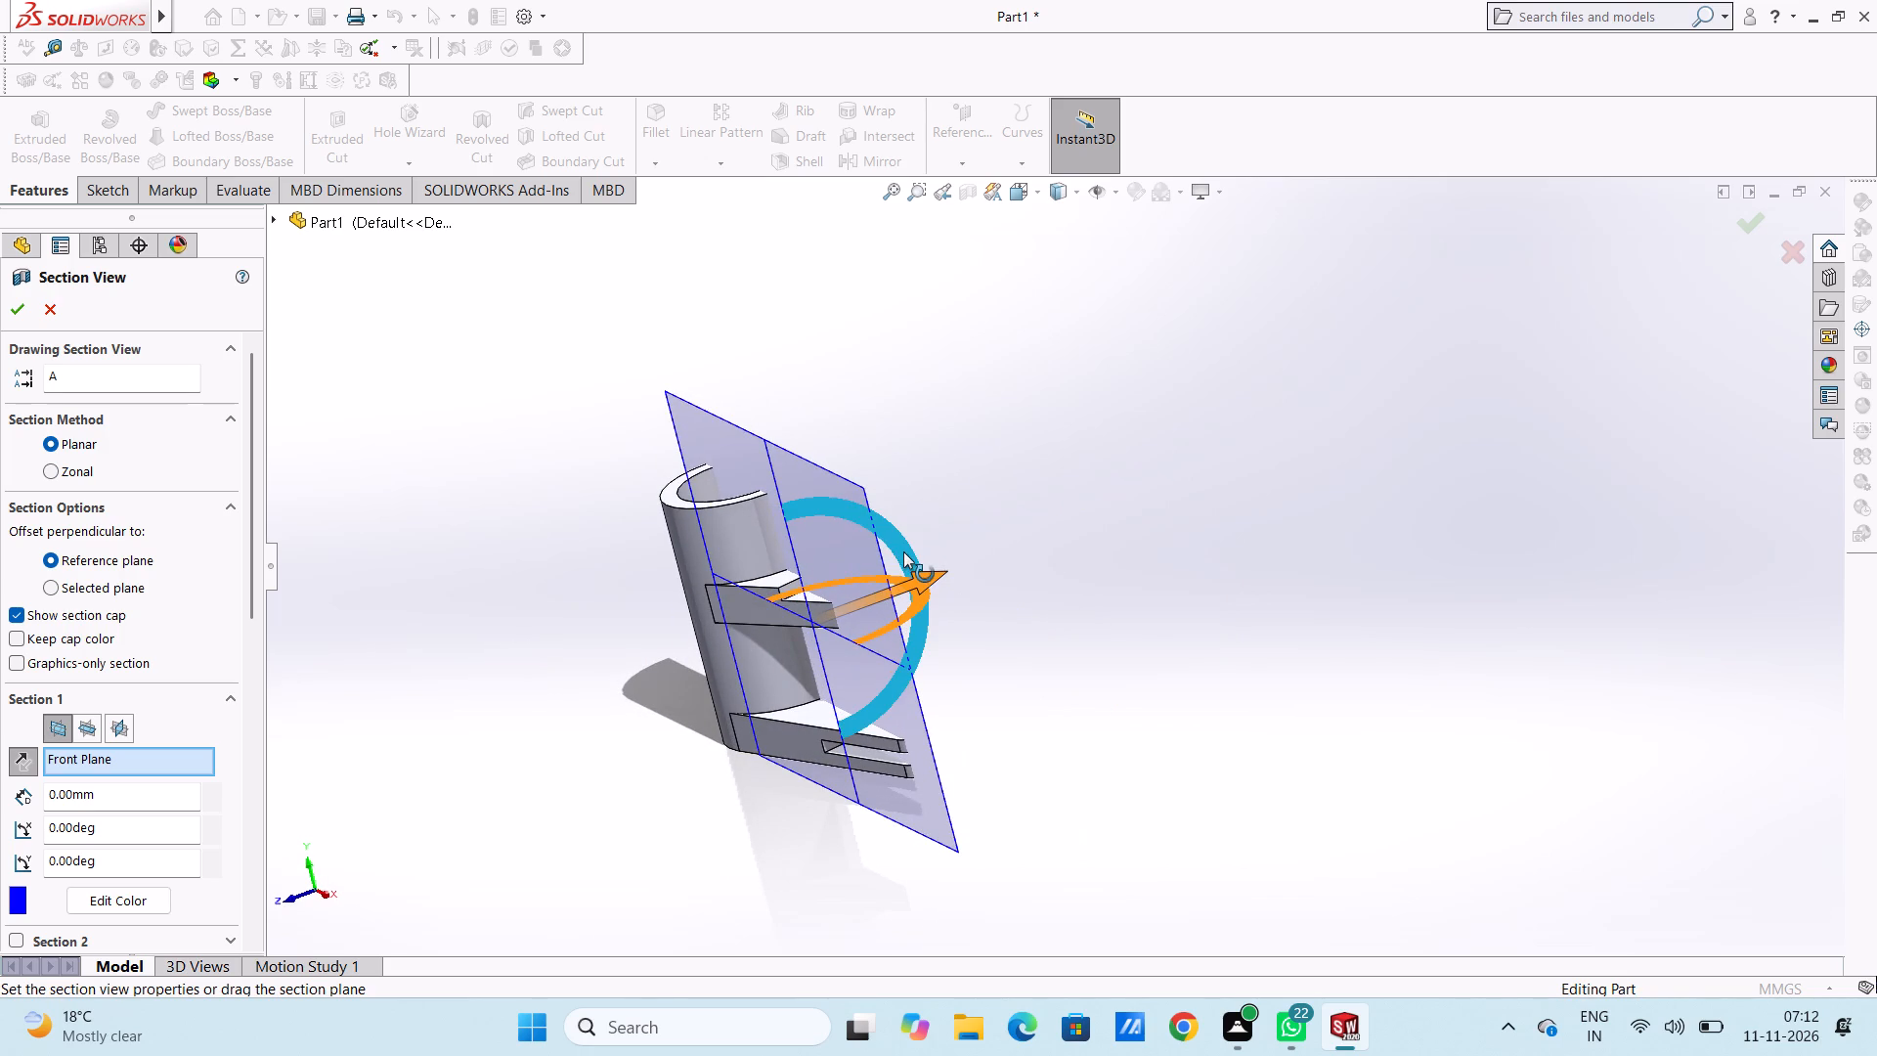
{"action": "left_click_drag", "start_coordinate": [897, 543], "coordinate": [796, 701]}
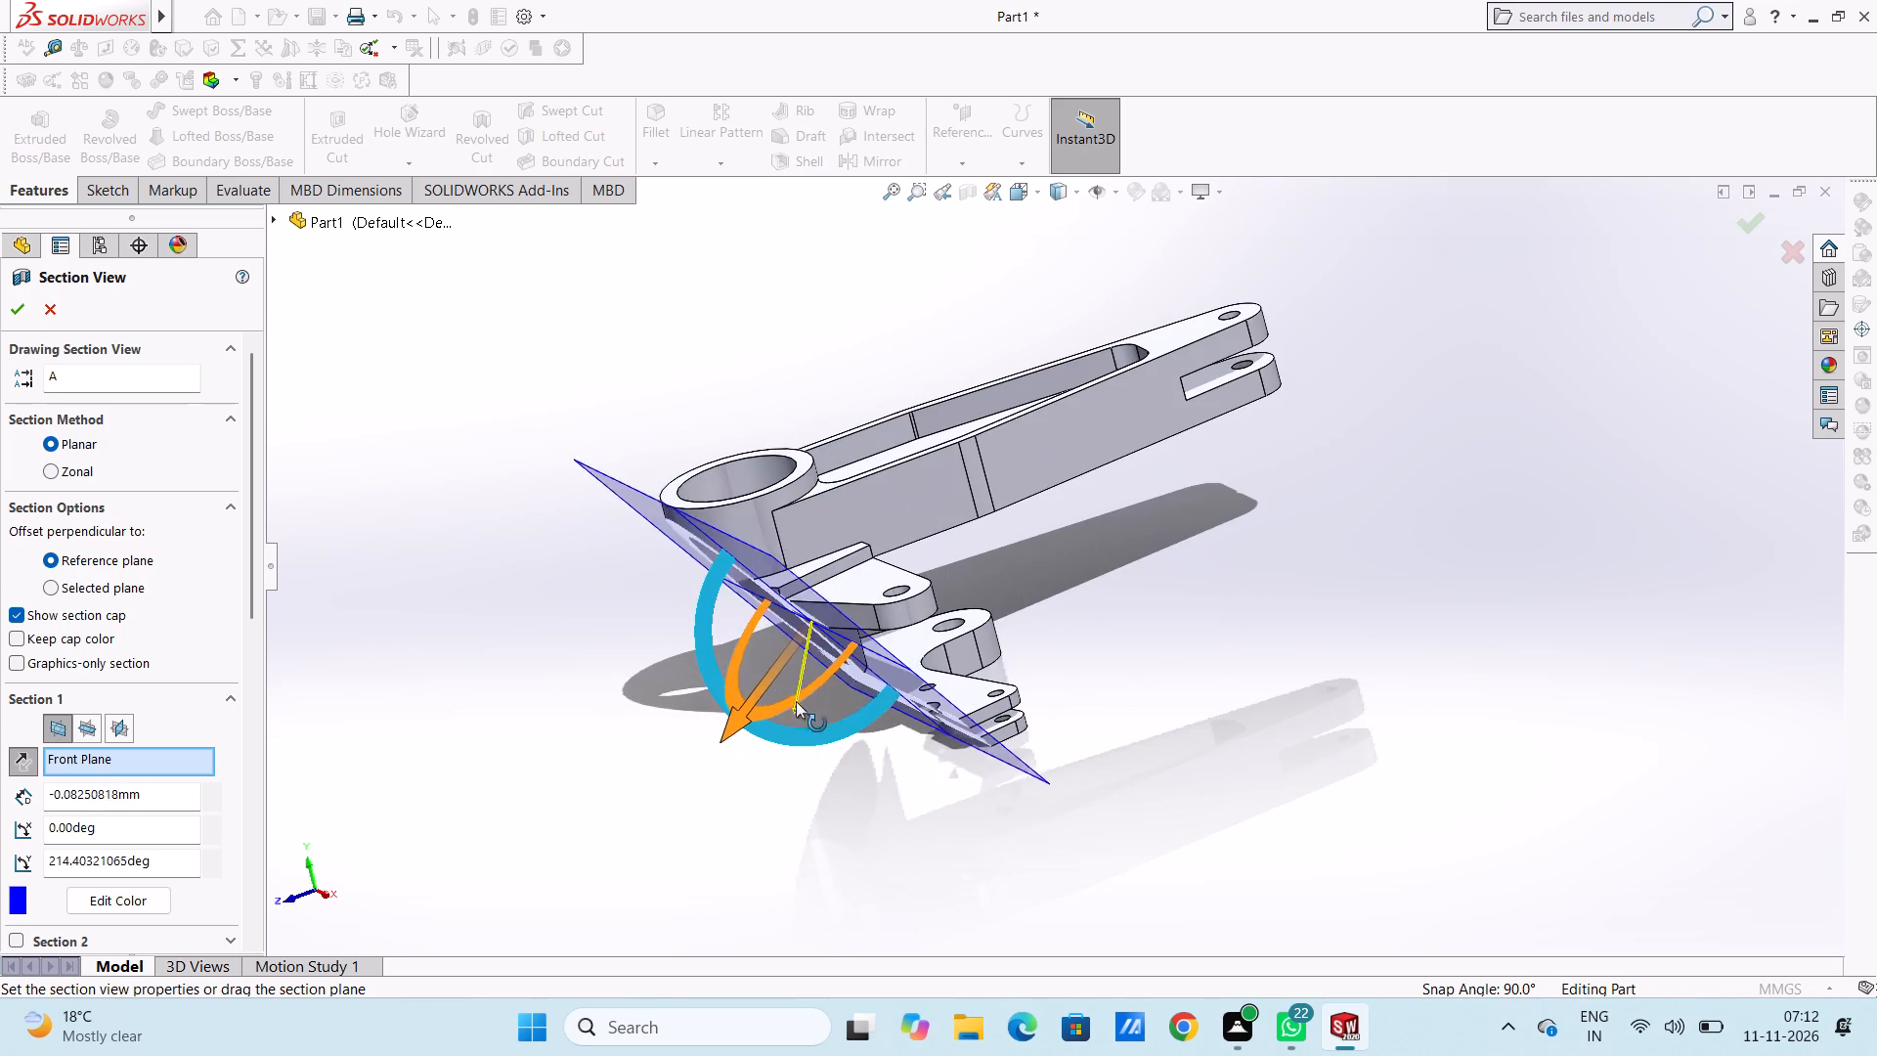
{"action": "left_click_drag", "start_coordinate": [796, 701], "coordinate": [798, 635]}
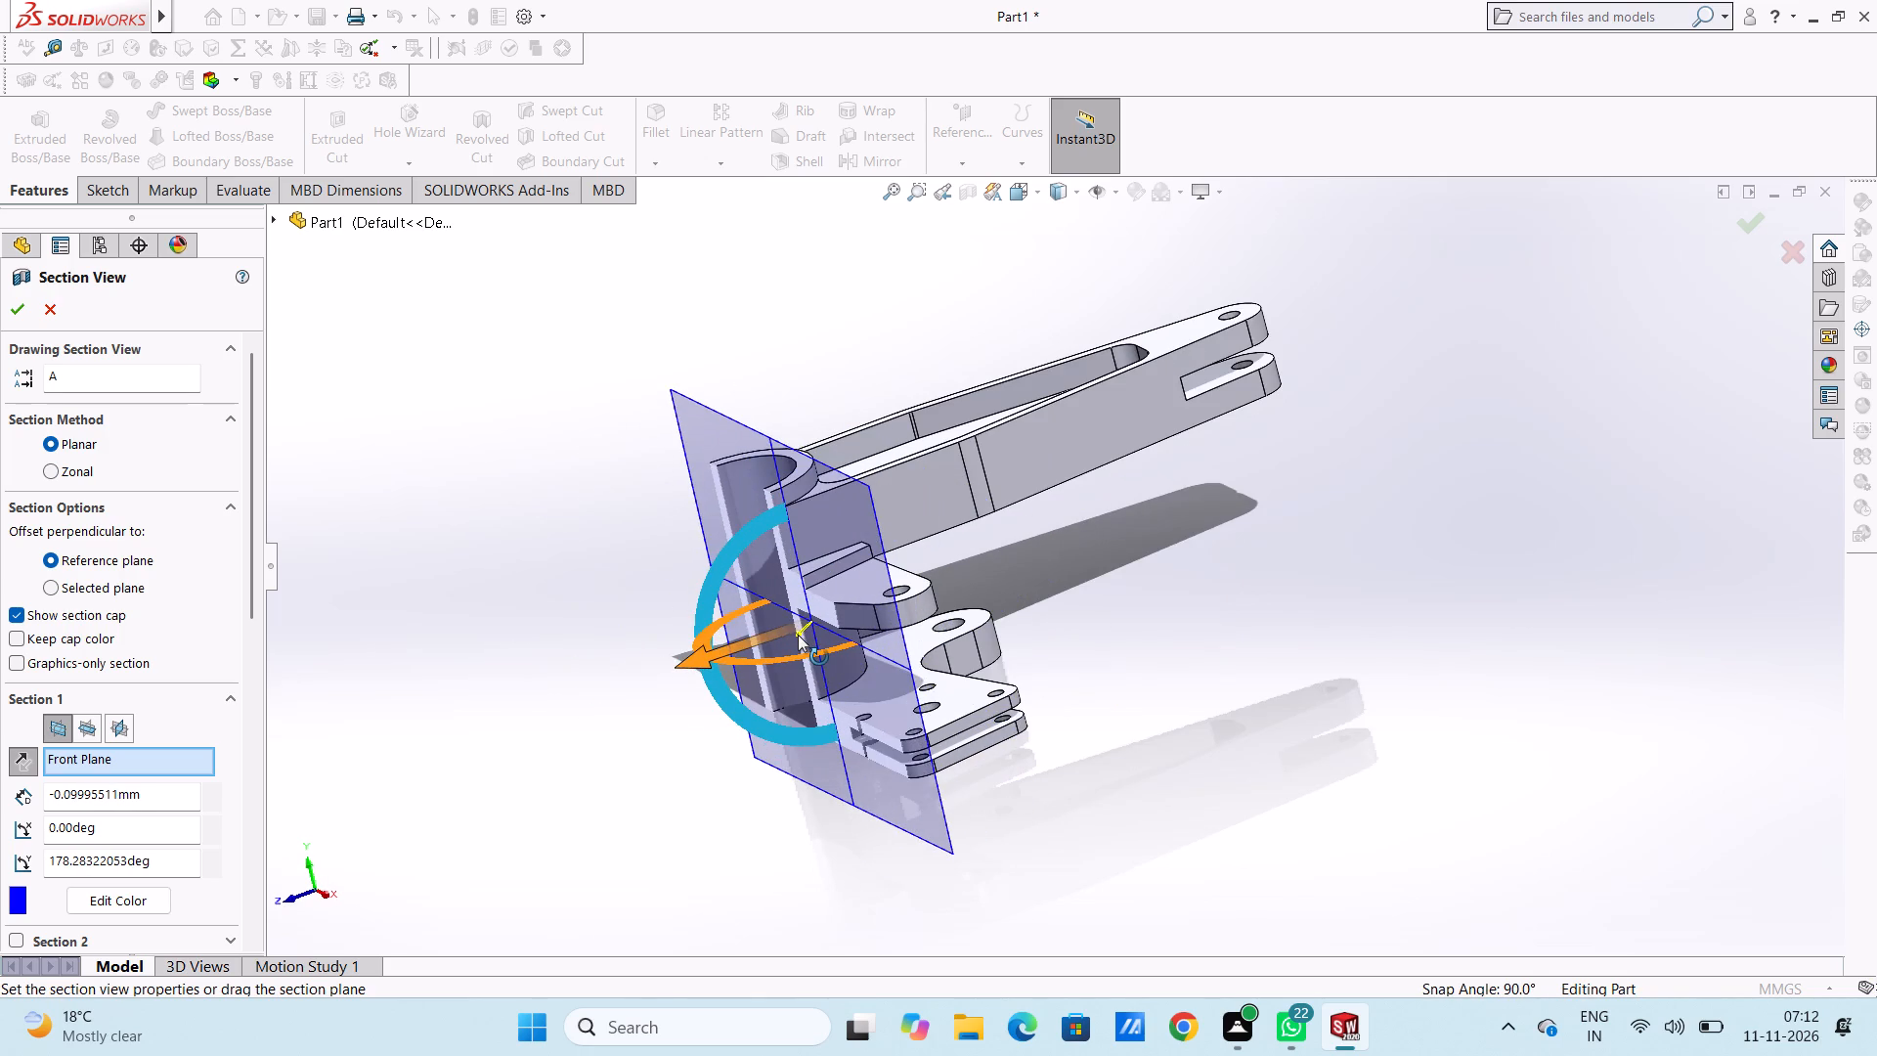
{"action": "left_click_drag", "start_coordinate": [798, 635], "coordinate": [800, 635]}
{"action": "left_click_drag", "start_coordinate": [691, 674], "coordinate": [694, 674]}
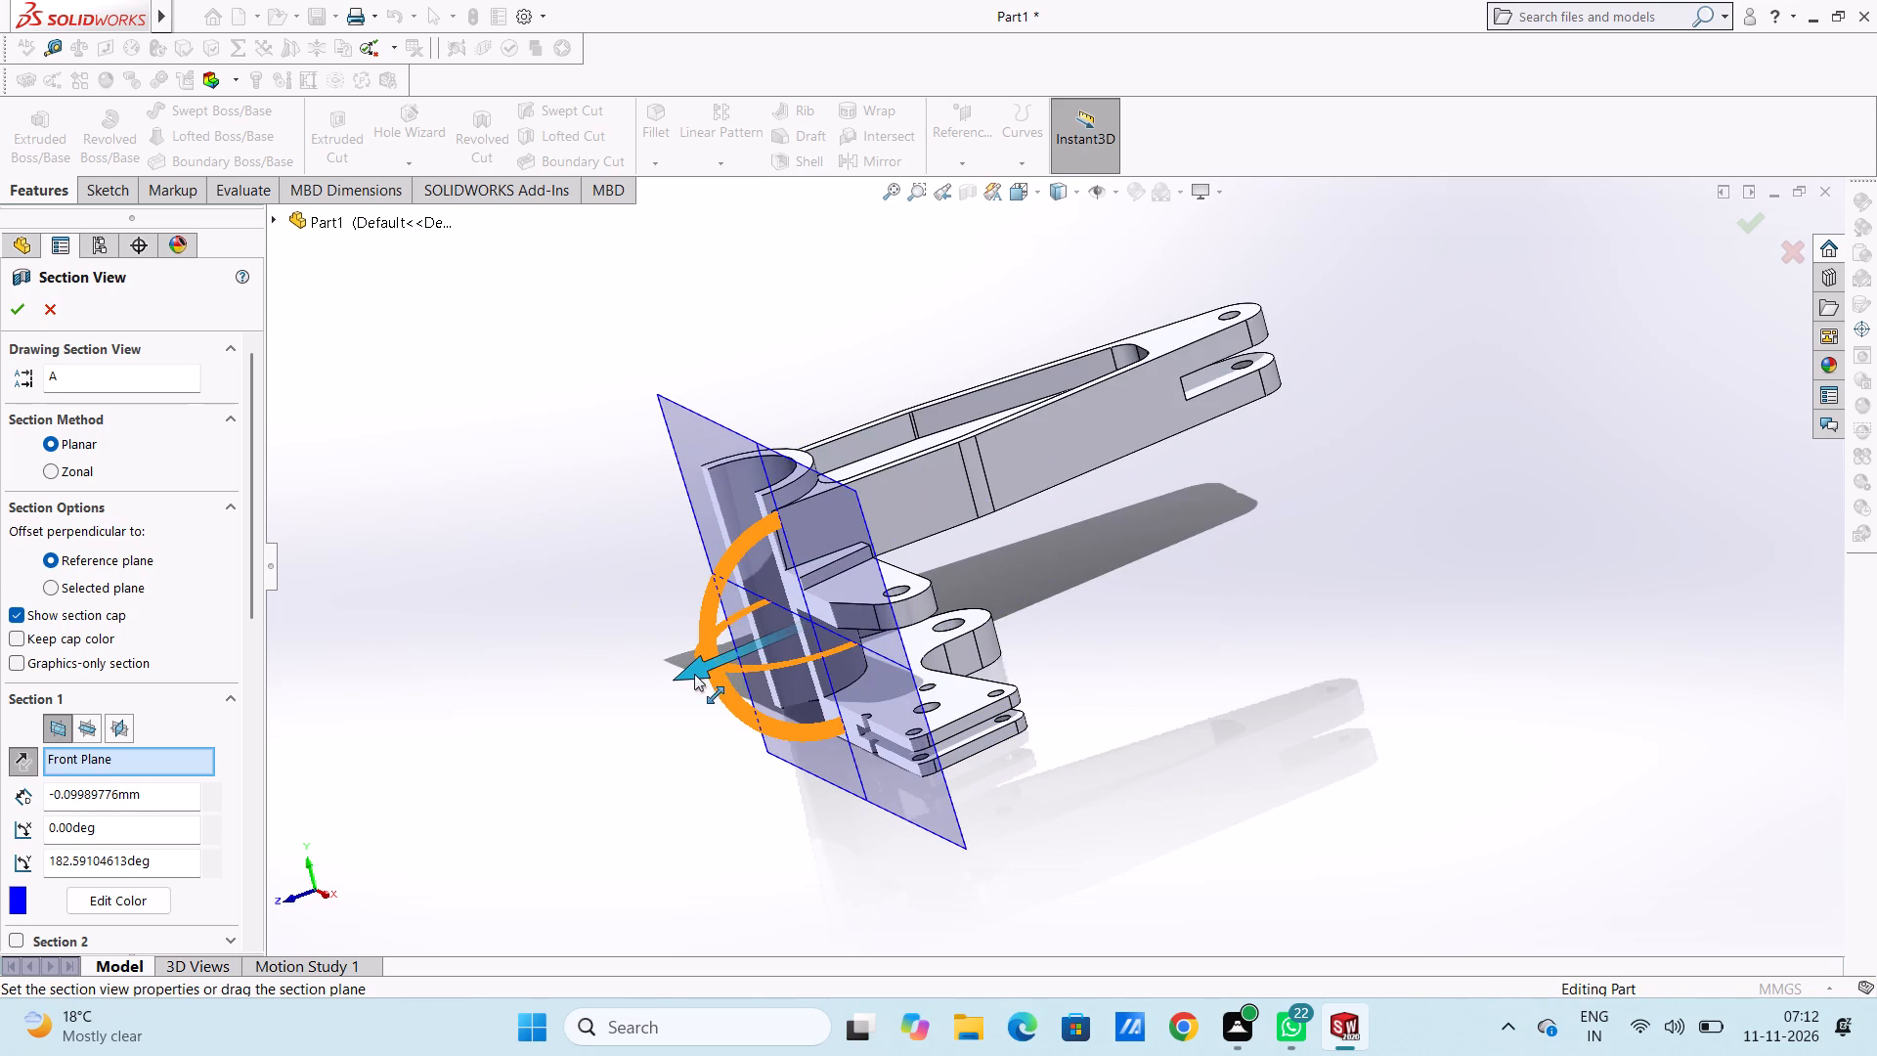
{"action": "left_click_drag", "start_coordinate": [694, 674], "coordinate": [754, 655]}
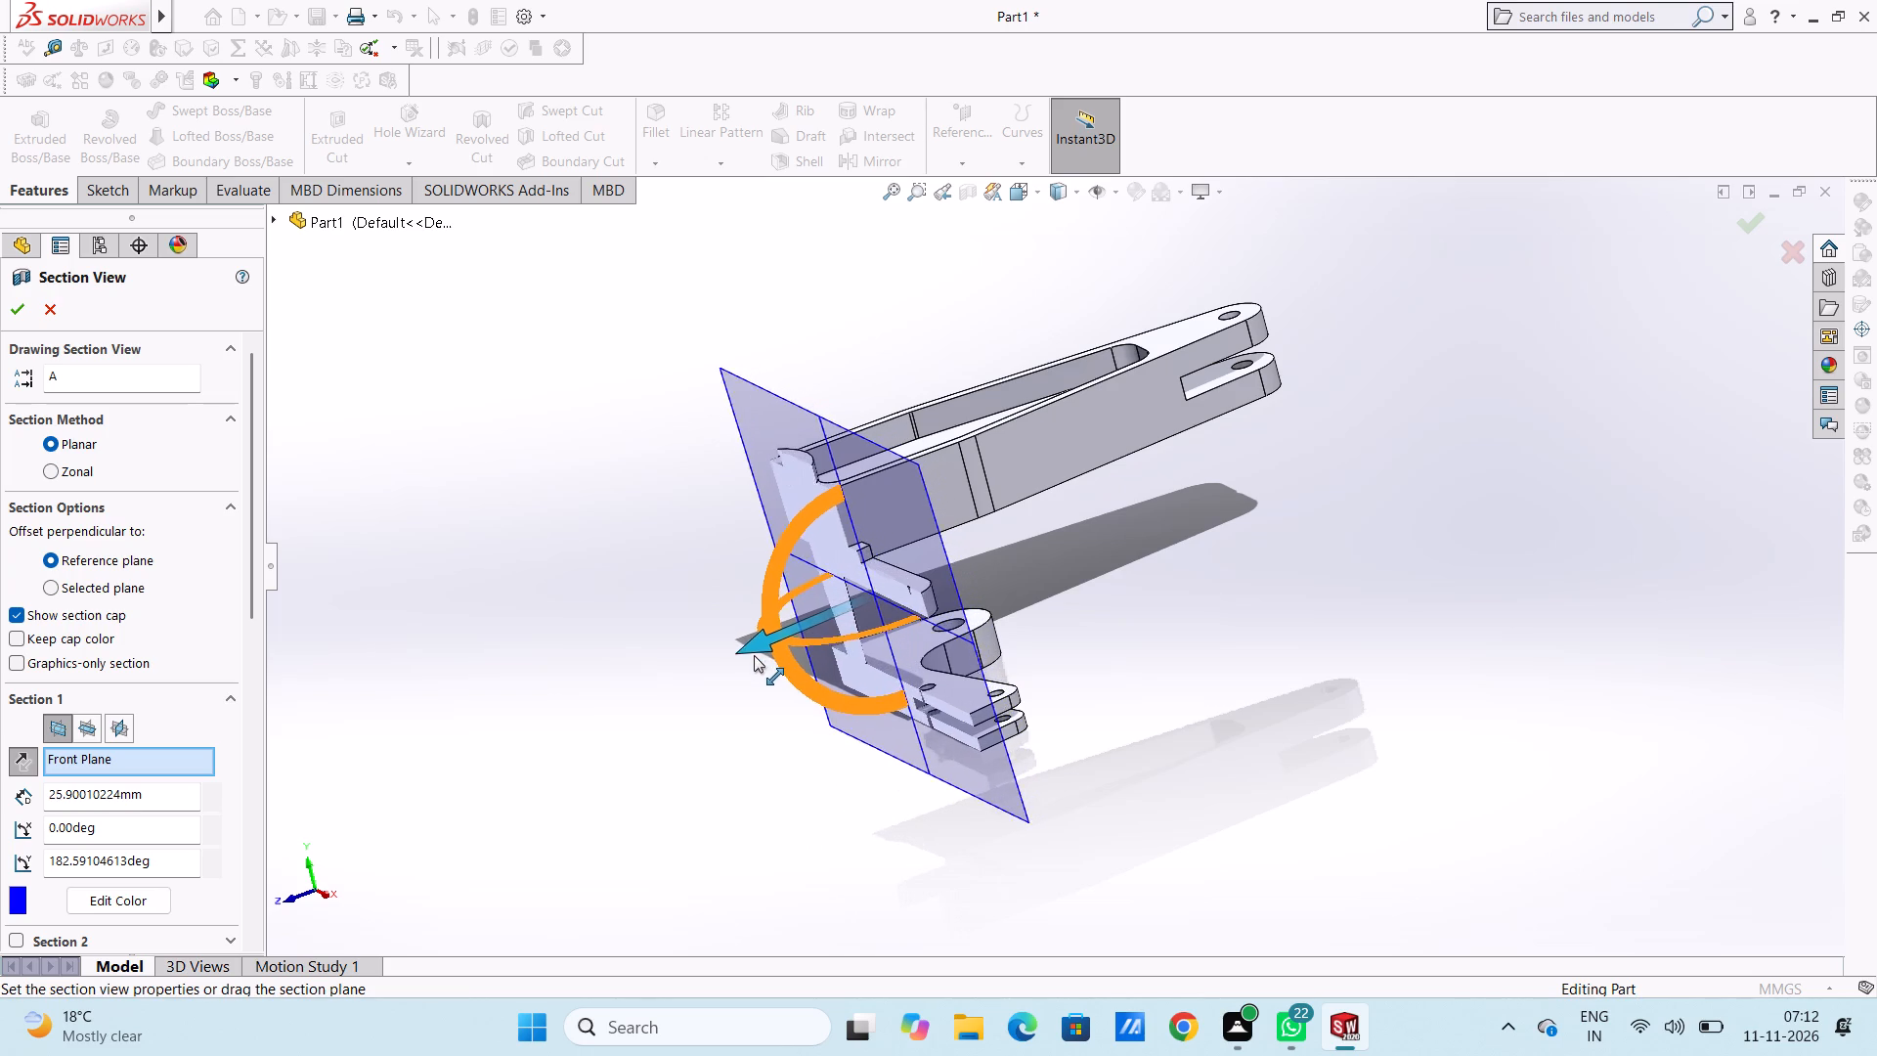
{"action": "left_click_drag", "start_coordinate": [754, 655], "coordinate": [740, 670]}
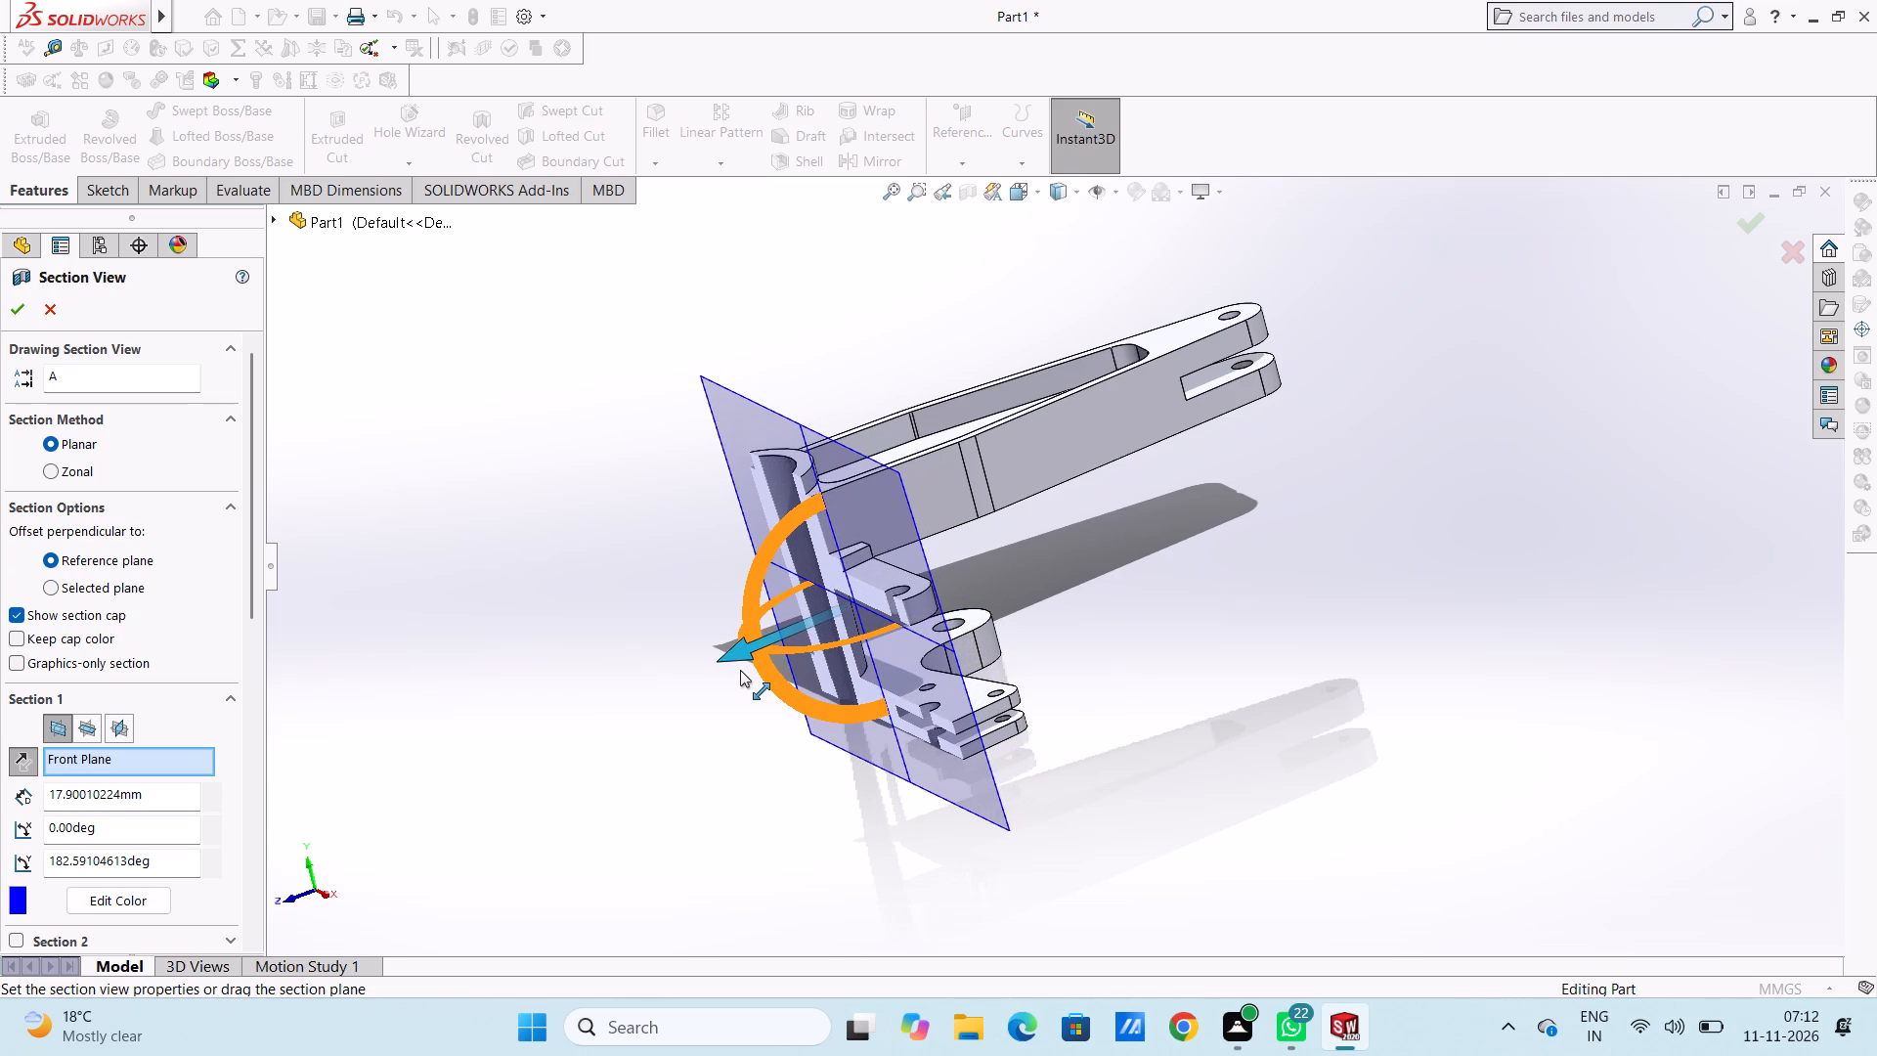
{"action": "left_click_drag", "start_coordinate": [740, 670], "coordinate": [737, 671]}
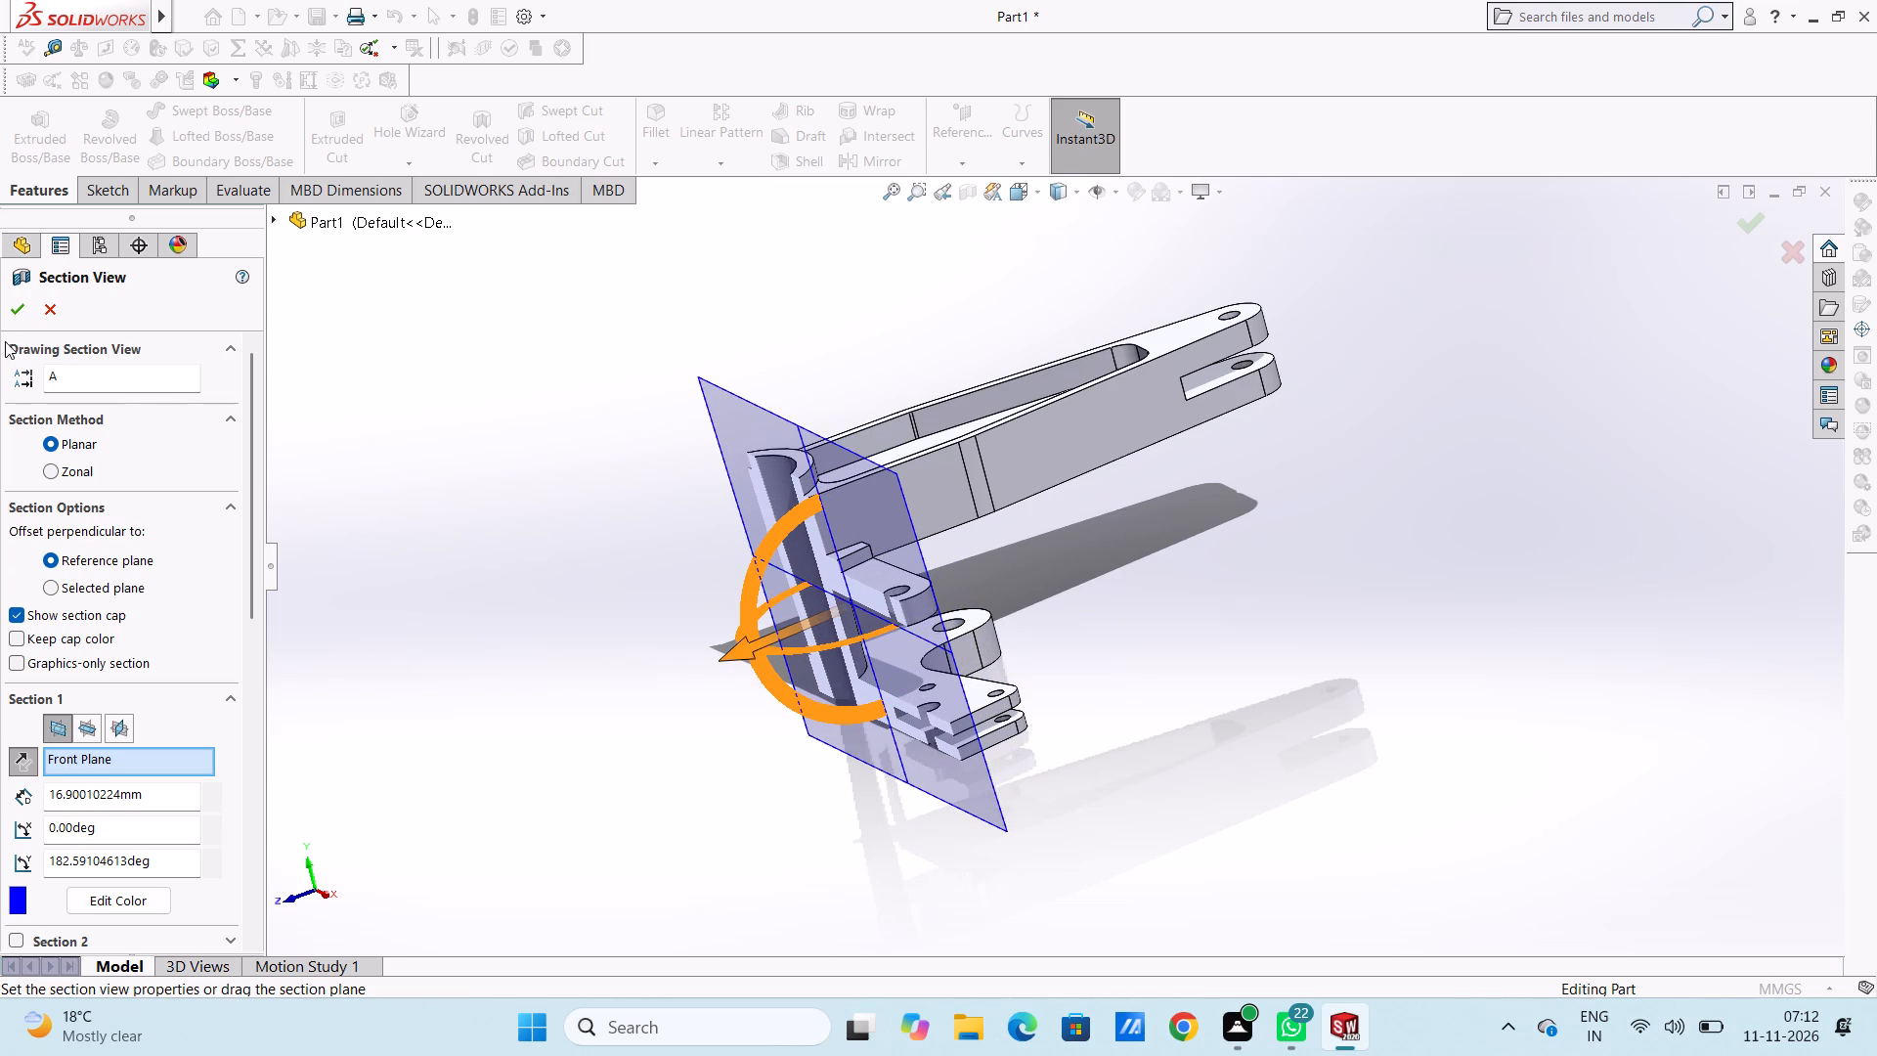
{"action": "left_click", "coordinate": [12, 314]}
Examine the sectioned cylinder and the arm heights in profile, and turn the section view off.
{"action": "middle_click_drag", "start_coordinate": [683, 707], "coordinate": [718, 693]}
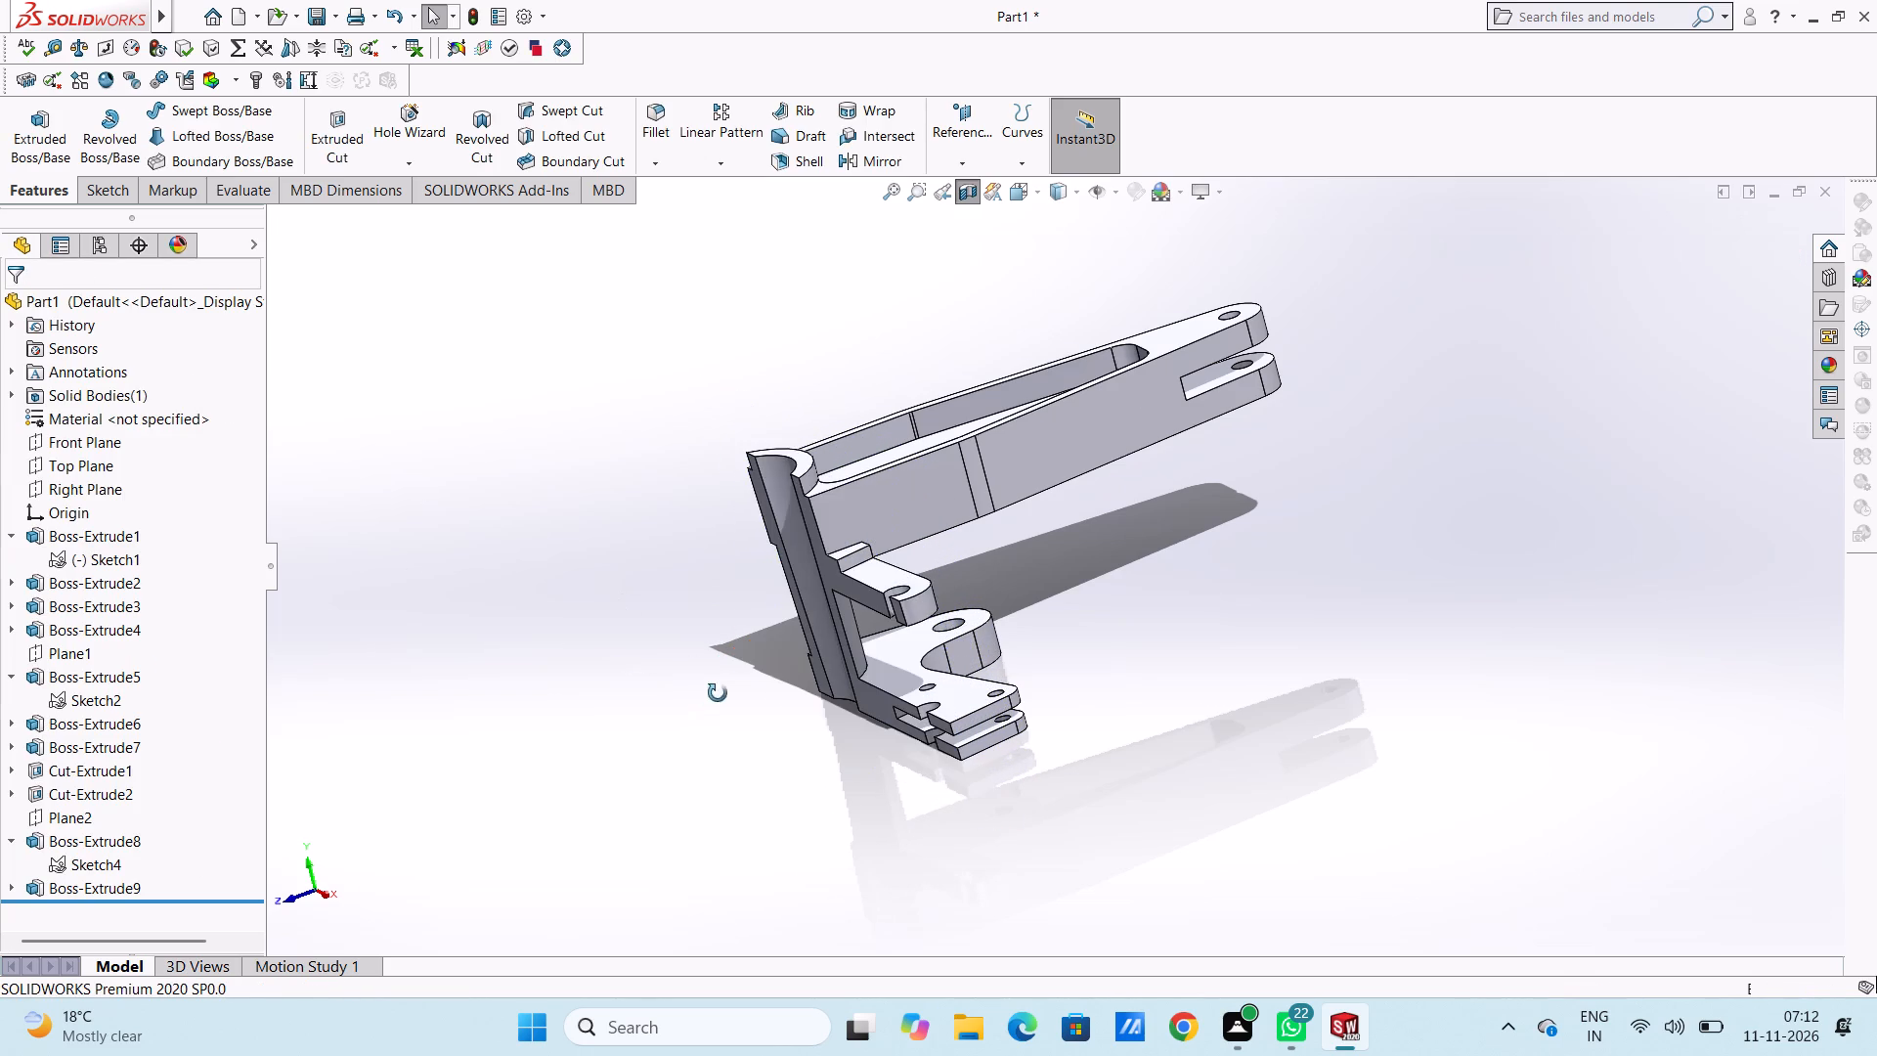
{"action": "middle_click_drag", "start_coordinate": [718, 693], "coordinate": [790, 597]}
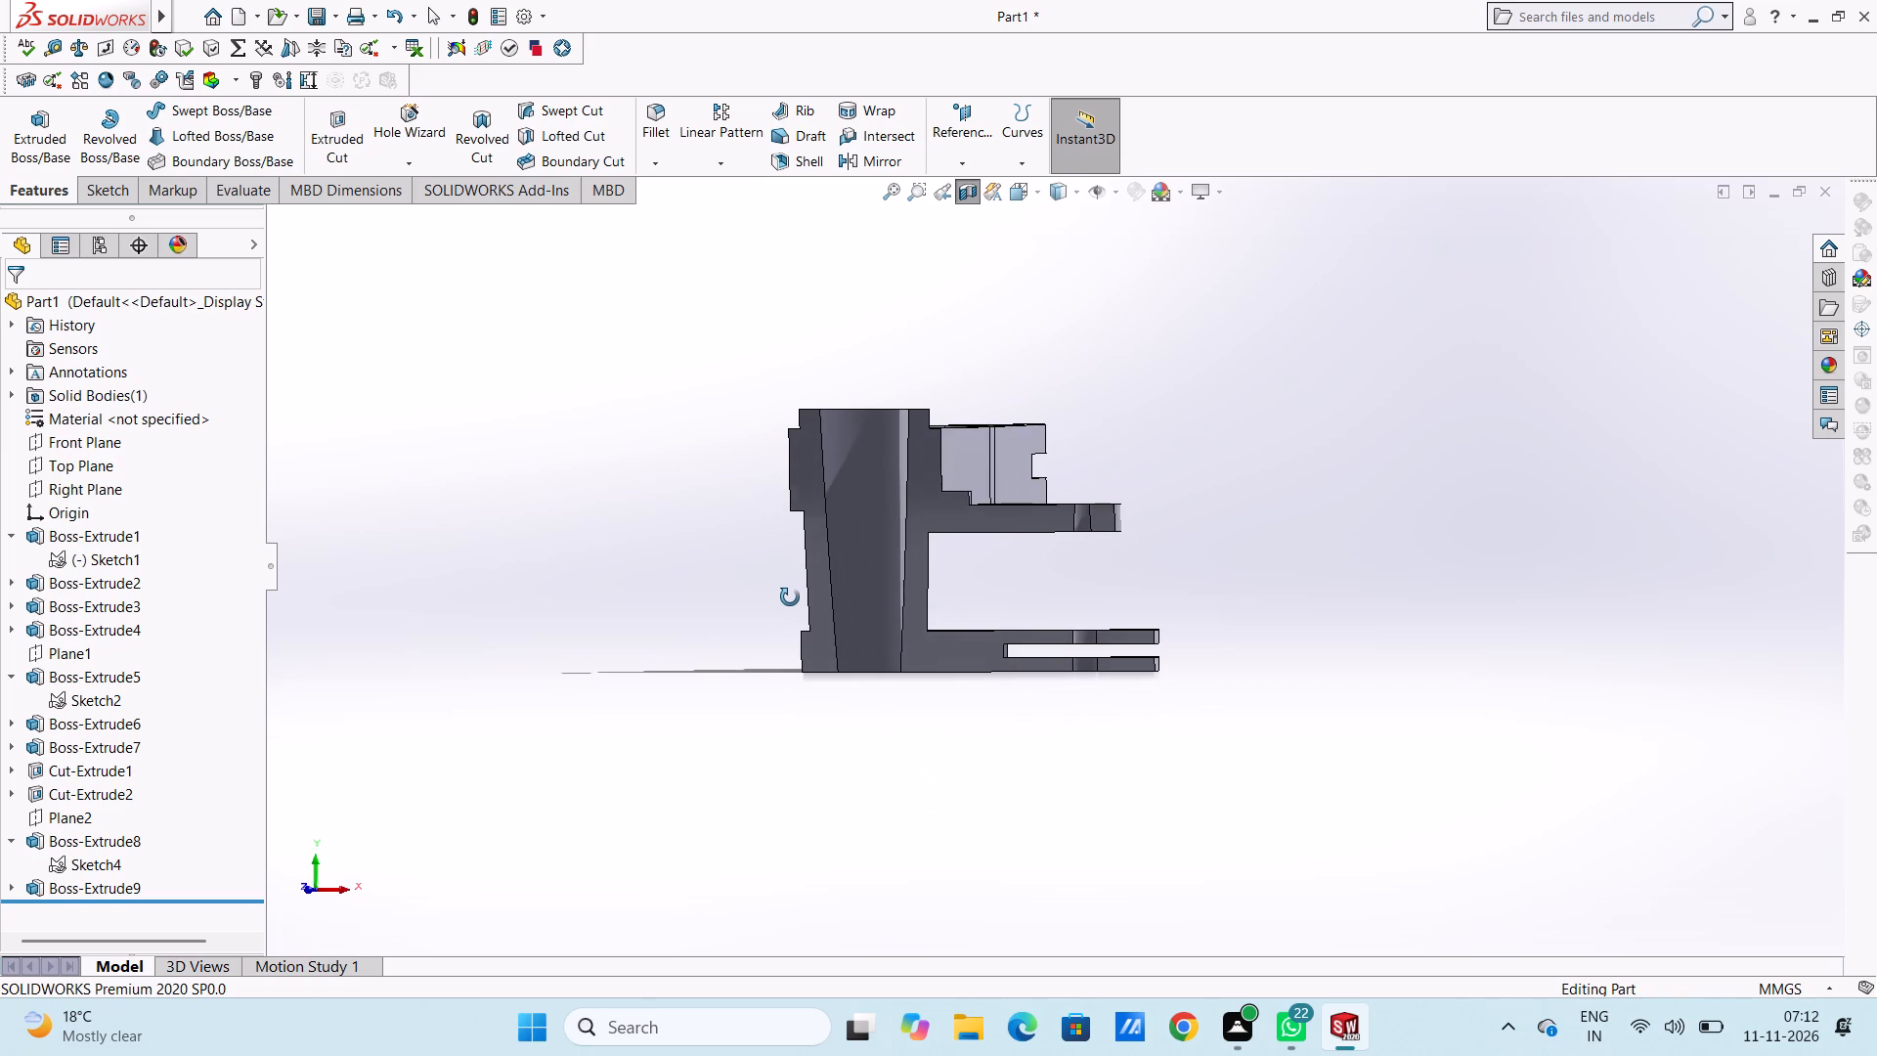
{"action": "middle_click_drag", "start_coordinate": [790, 597], "coordinate": [804, 597]}
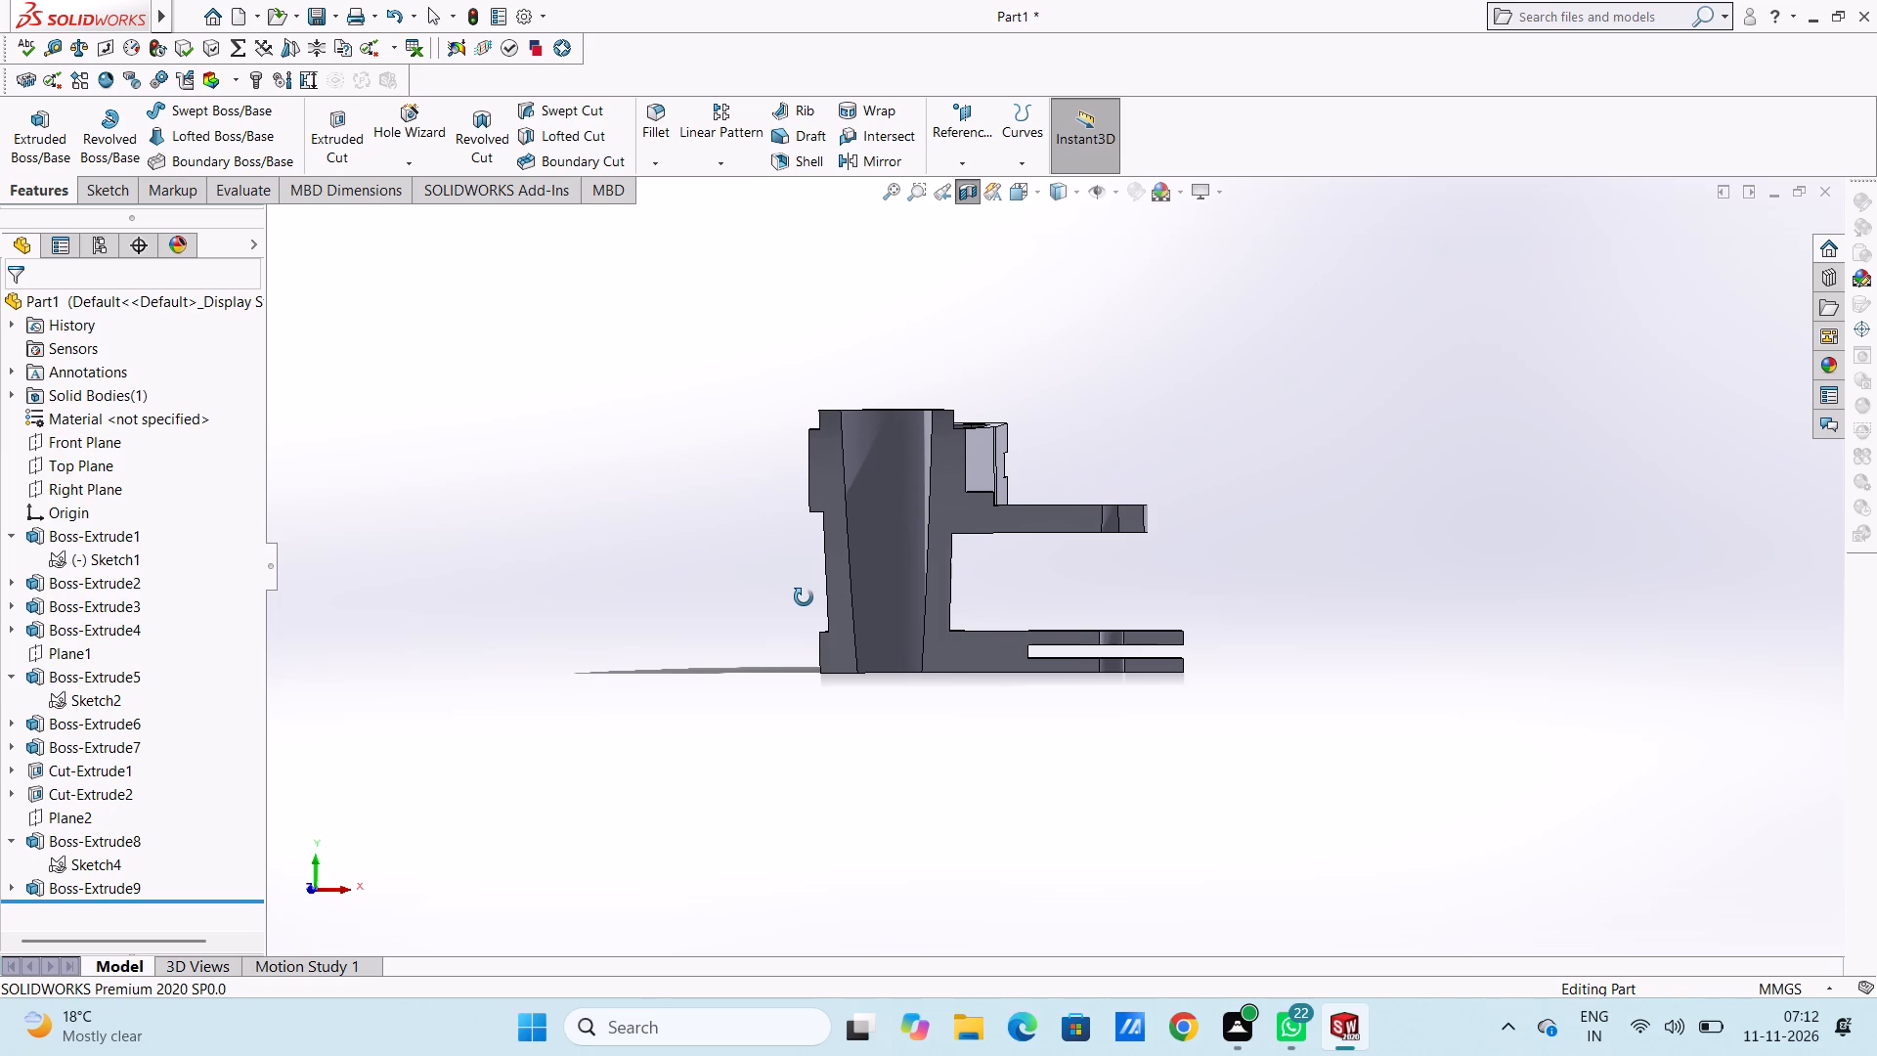
{"action": "middle_click_drag", "start_coordinate": [804, 597], "coordinate": [804, 596]}
{"action": "middle_click_drag", "start_coordinate": [804, 596], "coordinate": [794, 601]}
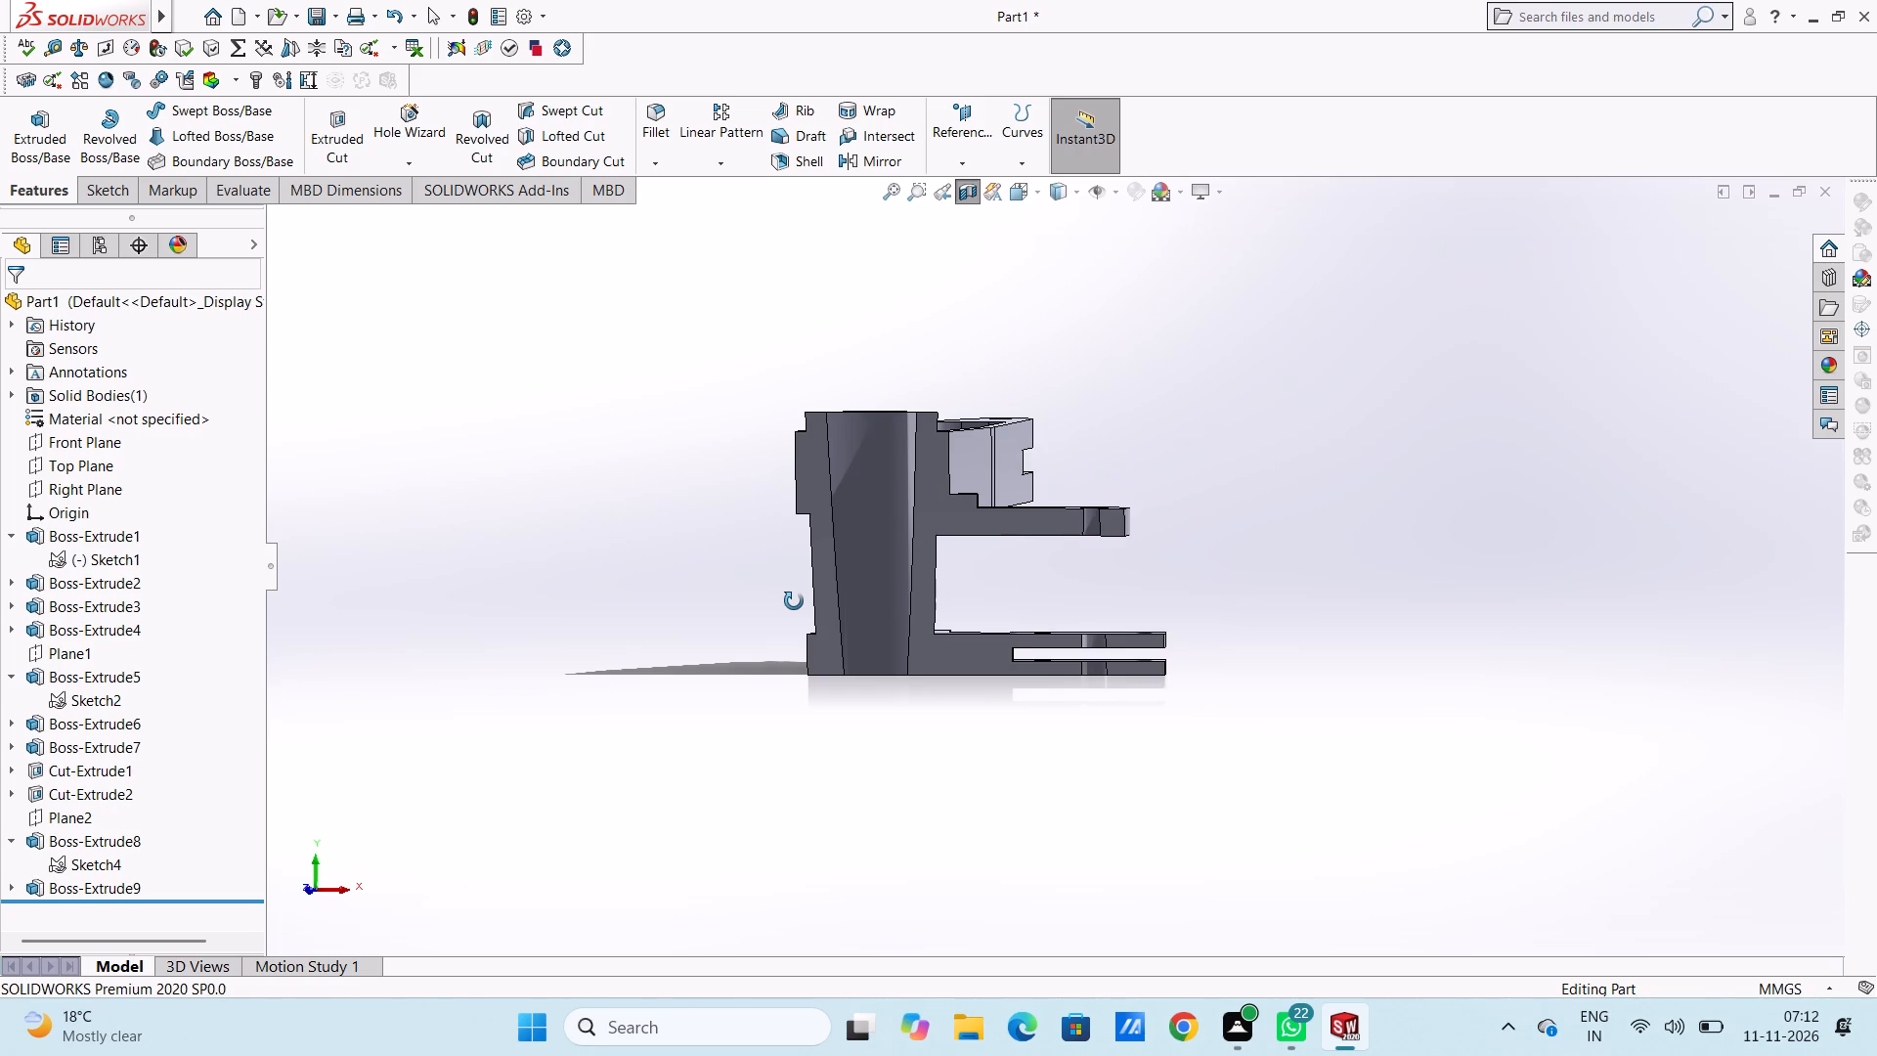
{"action": "middle_click_drag", "start_coordinate": [794, 601], "coordinate": [799, 603]}
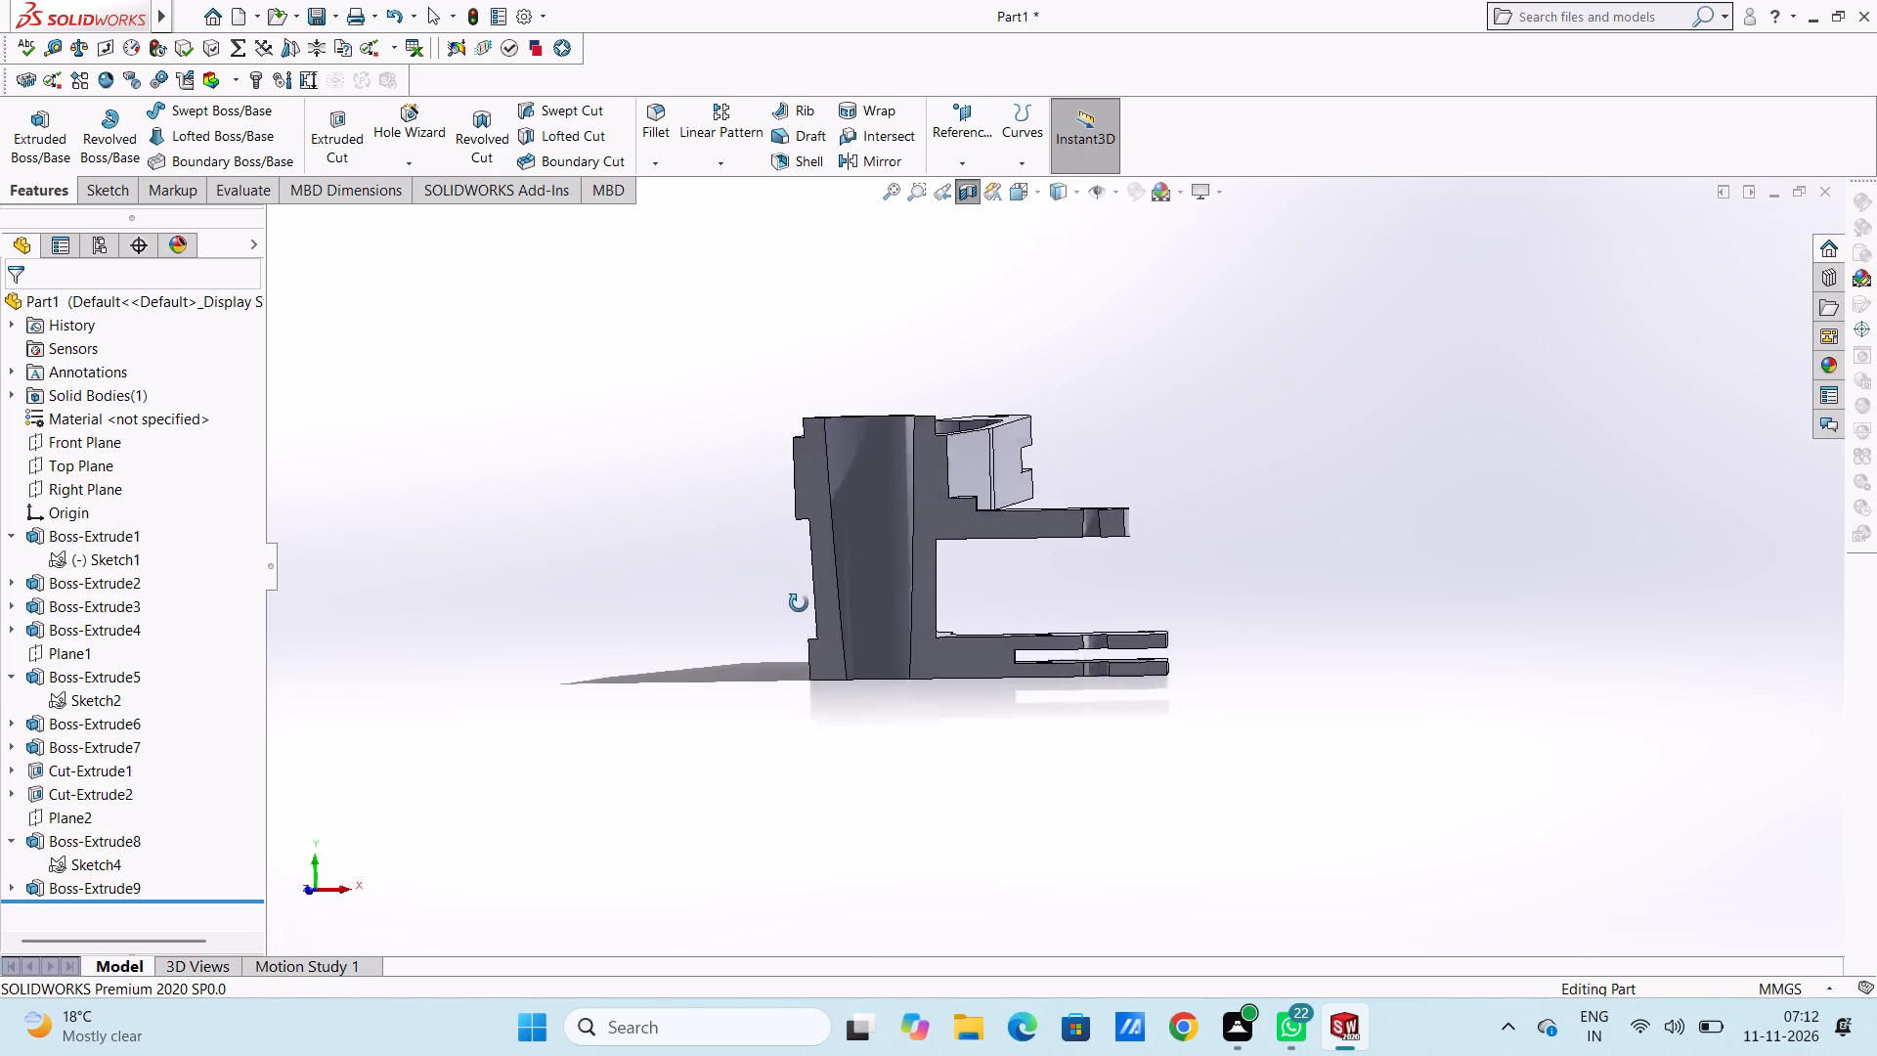
{"action": "middle_click_drag", "start_coordinate": [799, 603], "coordinate": [755, 732]}
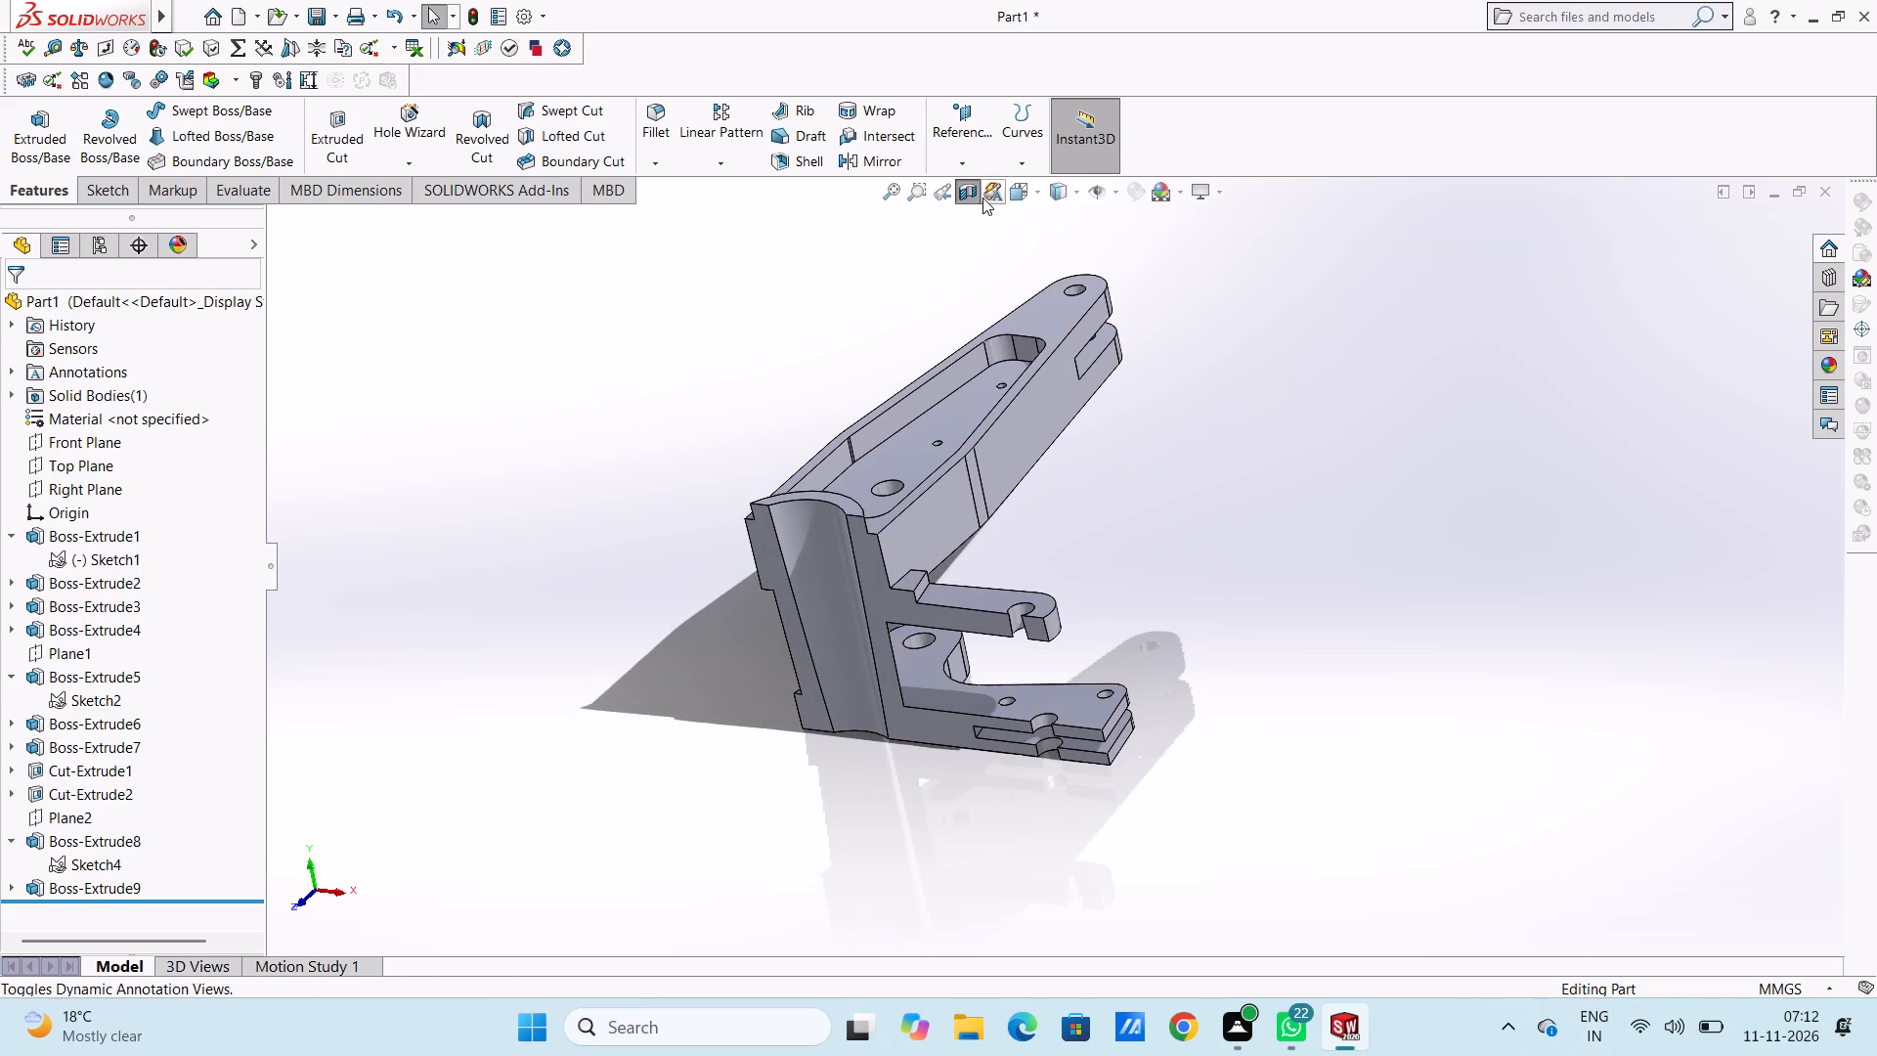
{"action": "left_click", "coordinate": [960, 199]}
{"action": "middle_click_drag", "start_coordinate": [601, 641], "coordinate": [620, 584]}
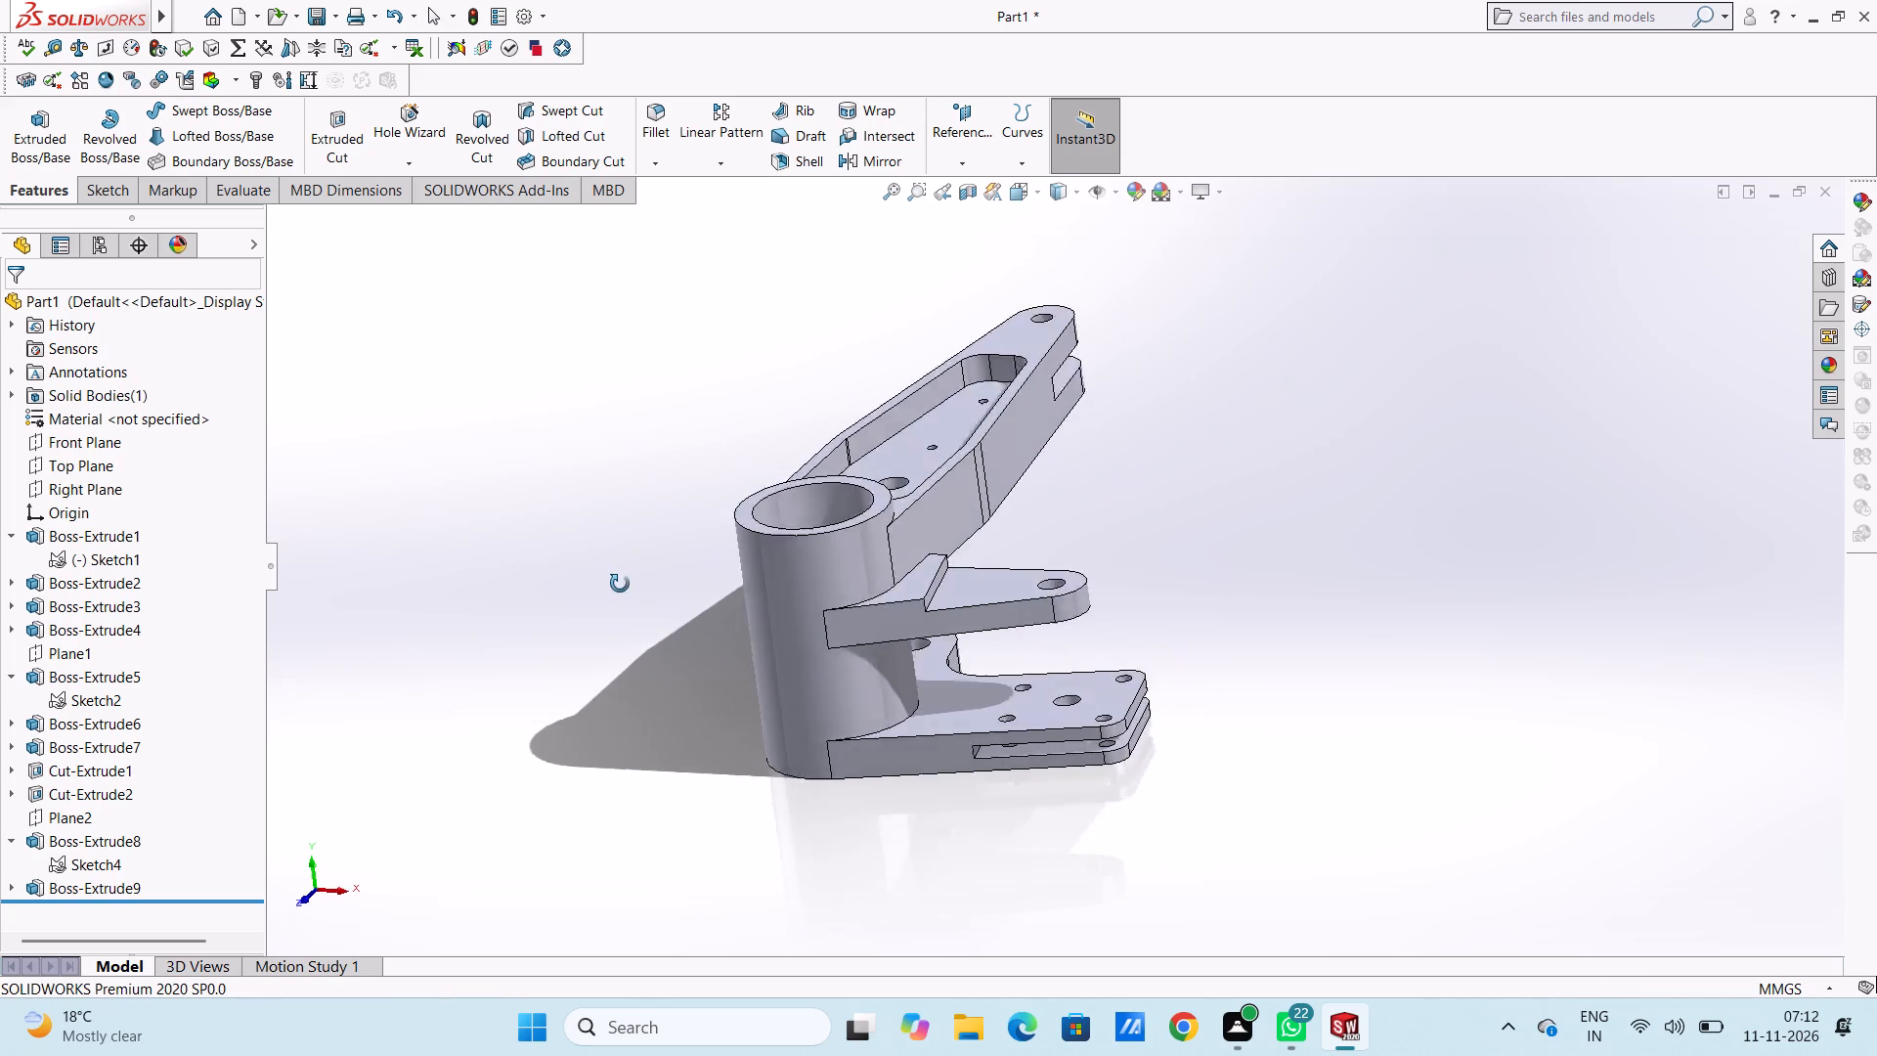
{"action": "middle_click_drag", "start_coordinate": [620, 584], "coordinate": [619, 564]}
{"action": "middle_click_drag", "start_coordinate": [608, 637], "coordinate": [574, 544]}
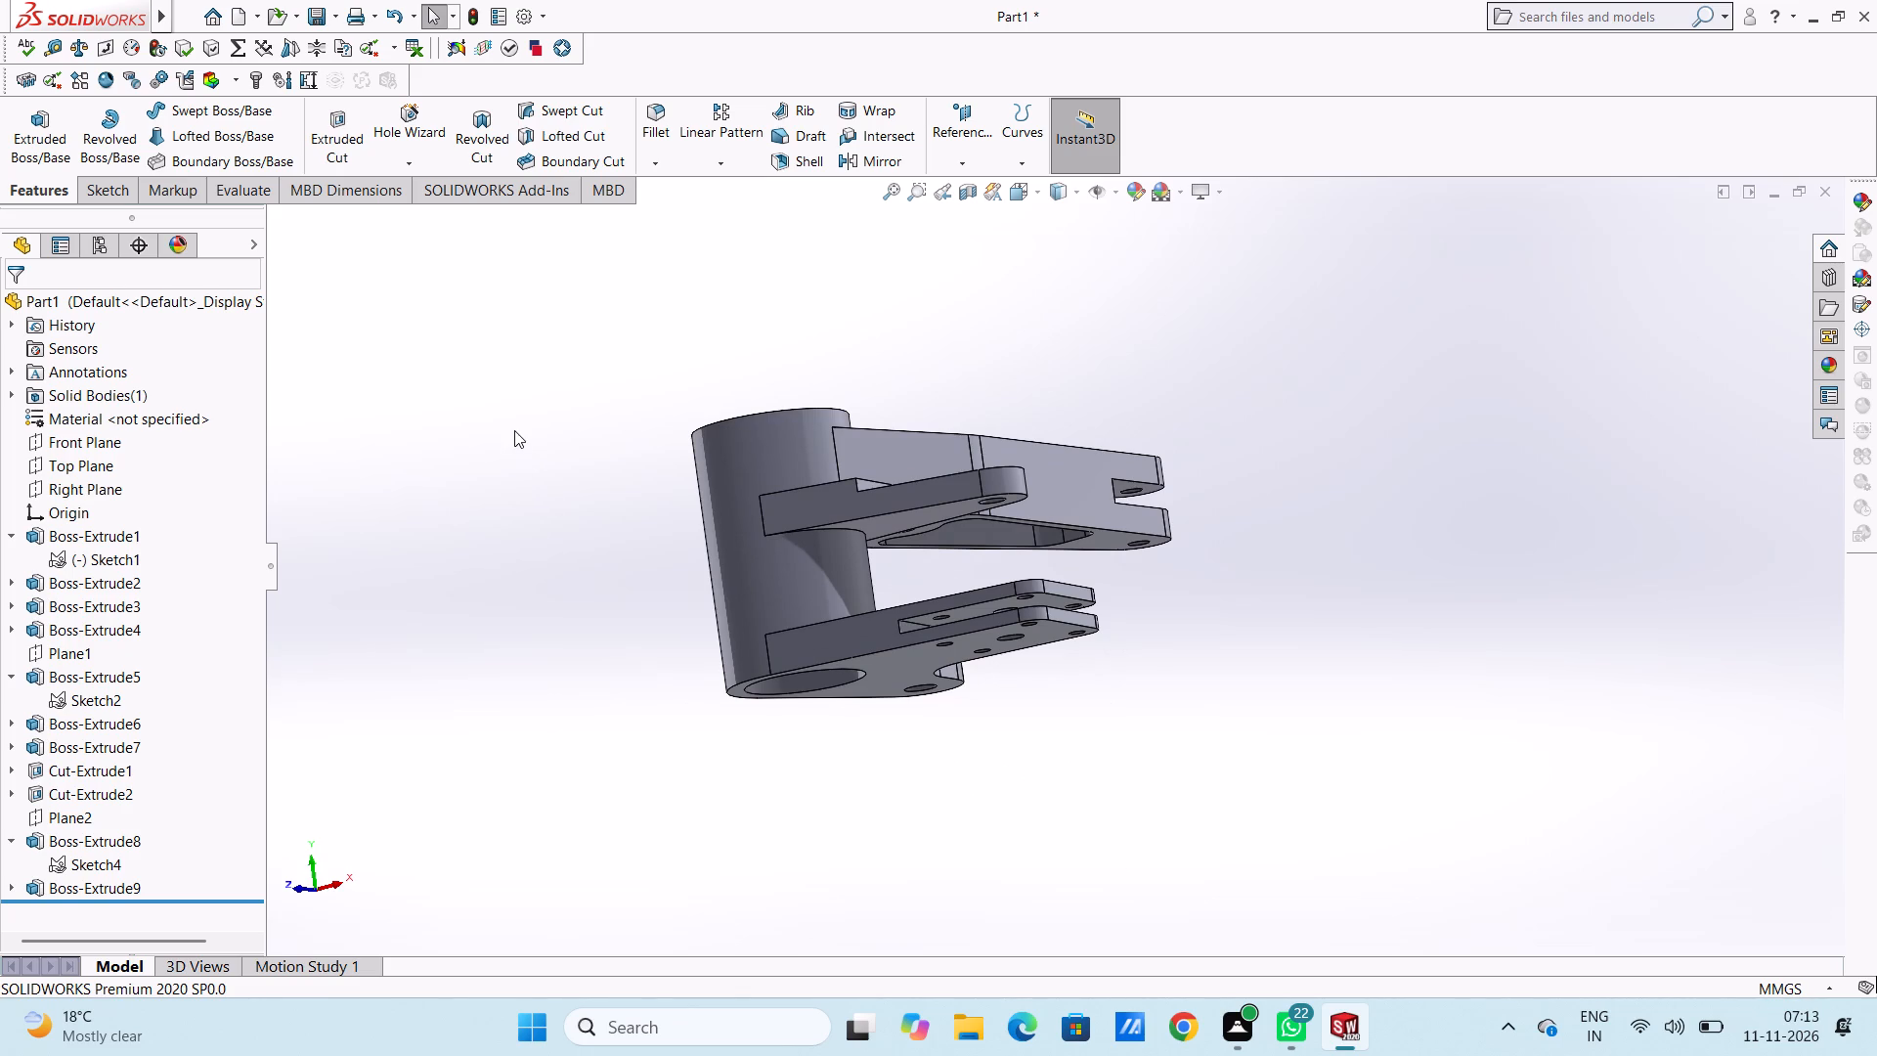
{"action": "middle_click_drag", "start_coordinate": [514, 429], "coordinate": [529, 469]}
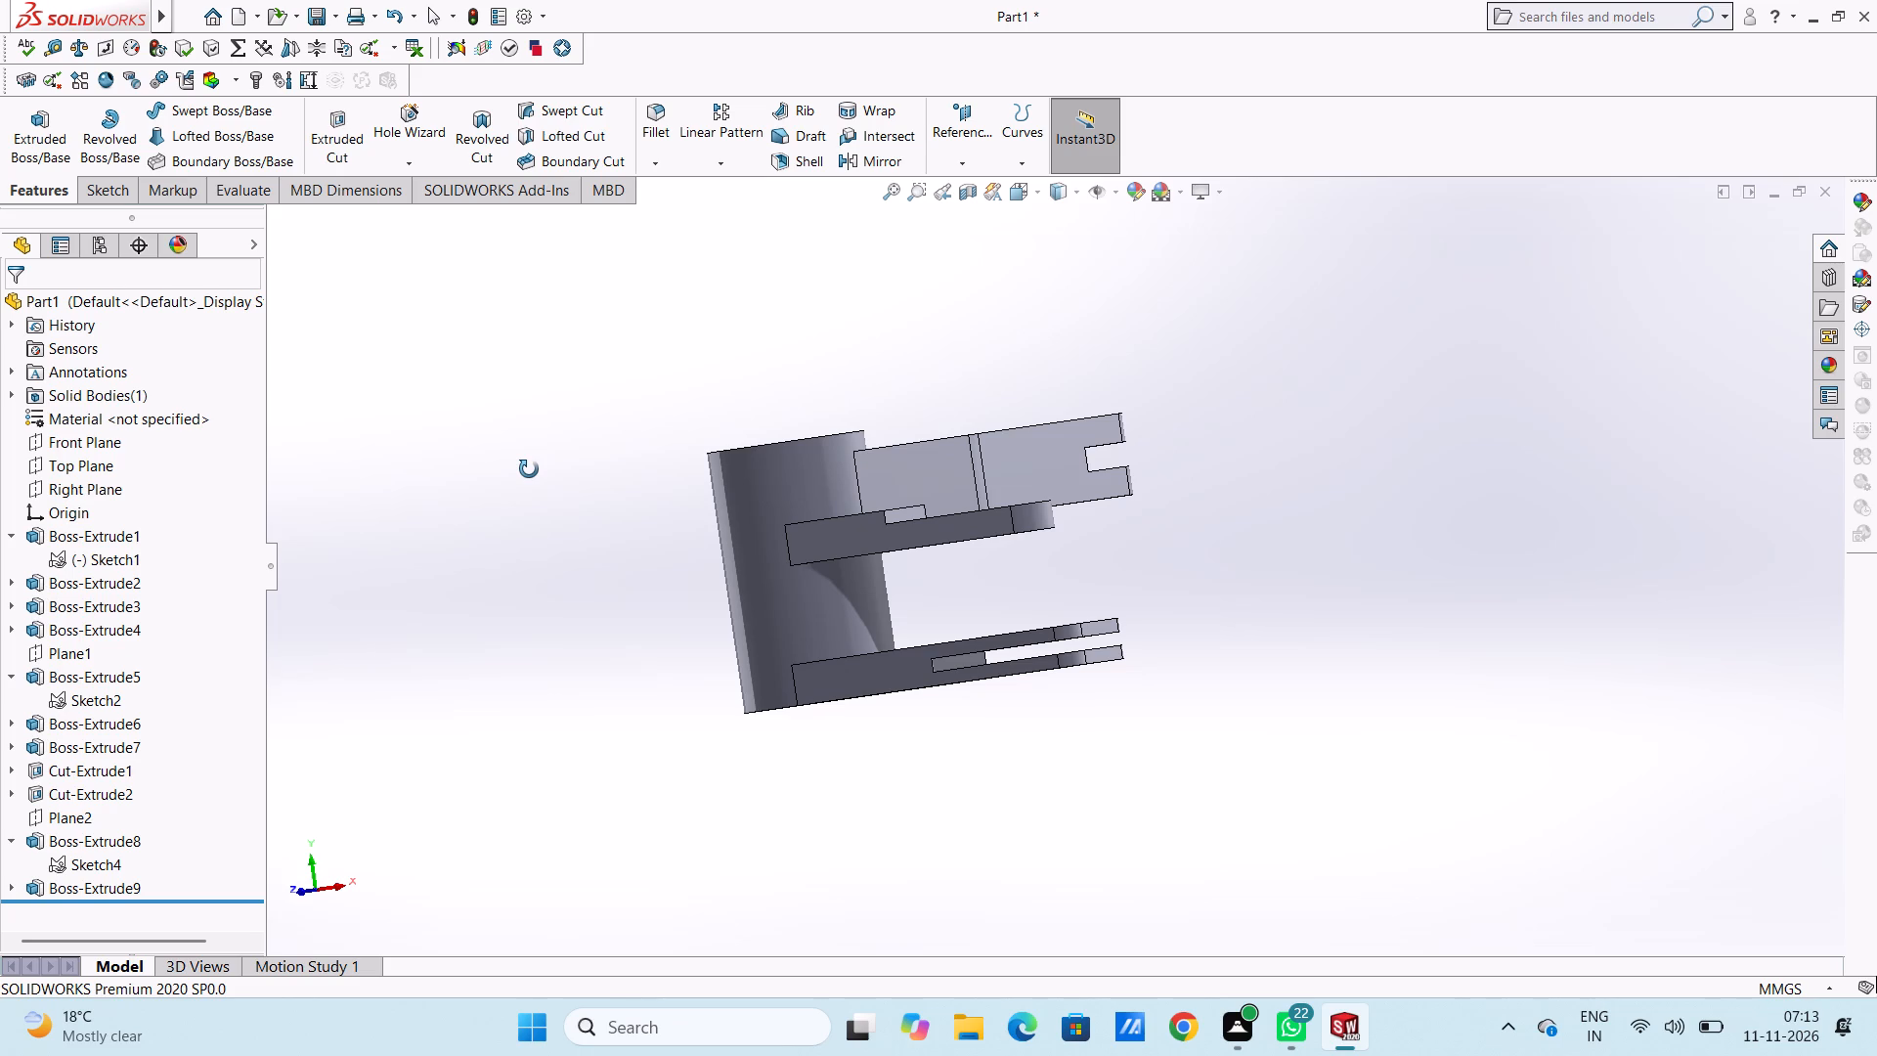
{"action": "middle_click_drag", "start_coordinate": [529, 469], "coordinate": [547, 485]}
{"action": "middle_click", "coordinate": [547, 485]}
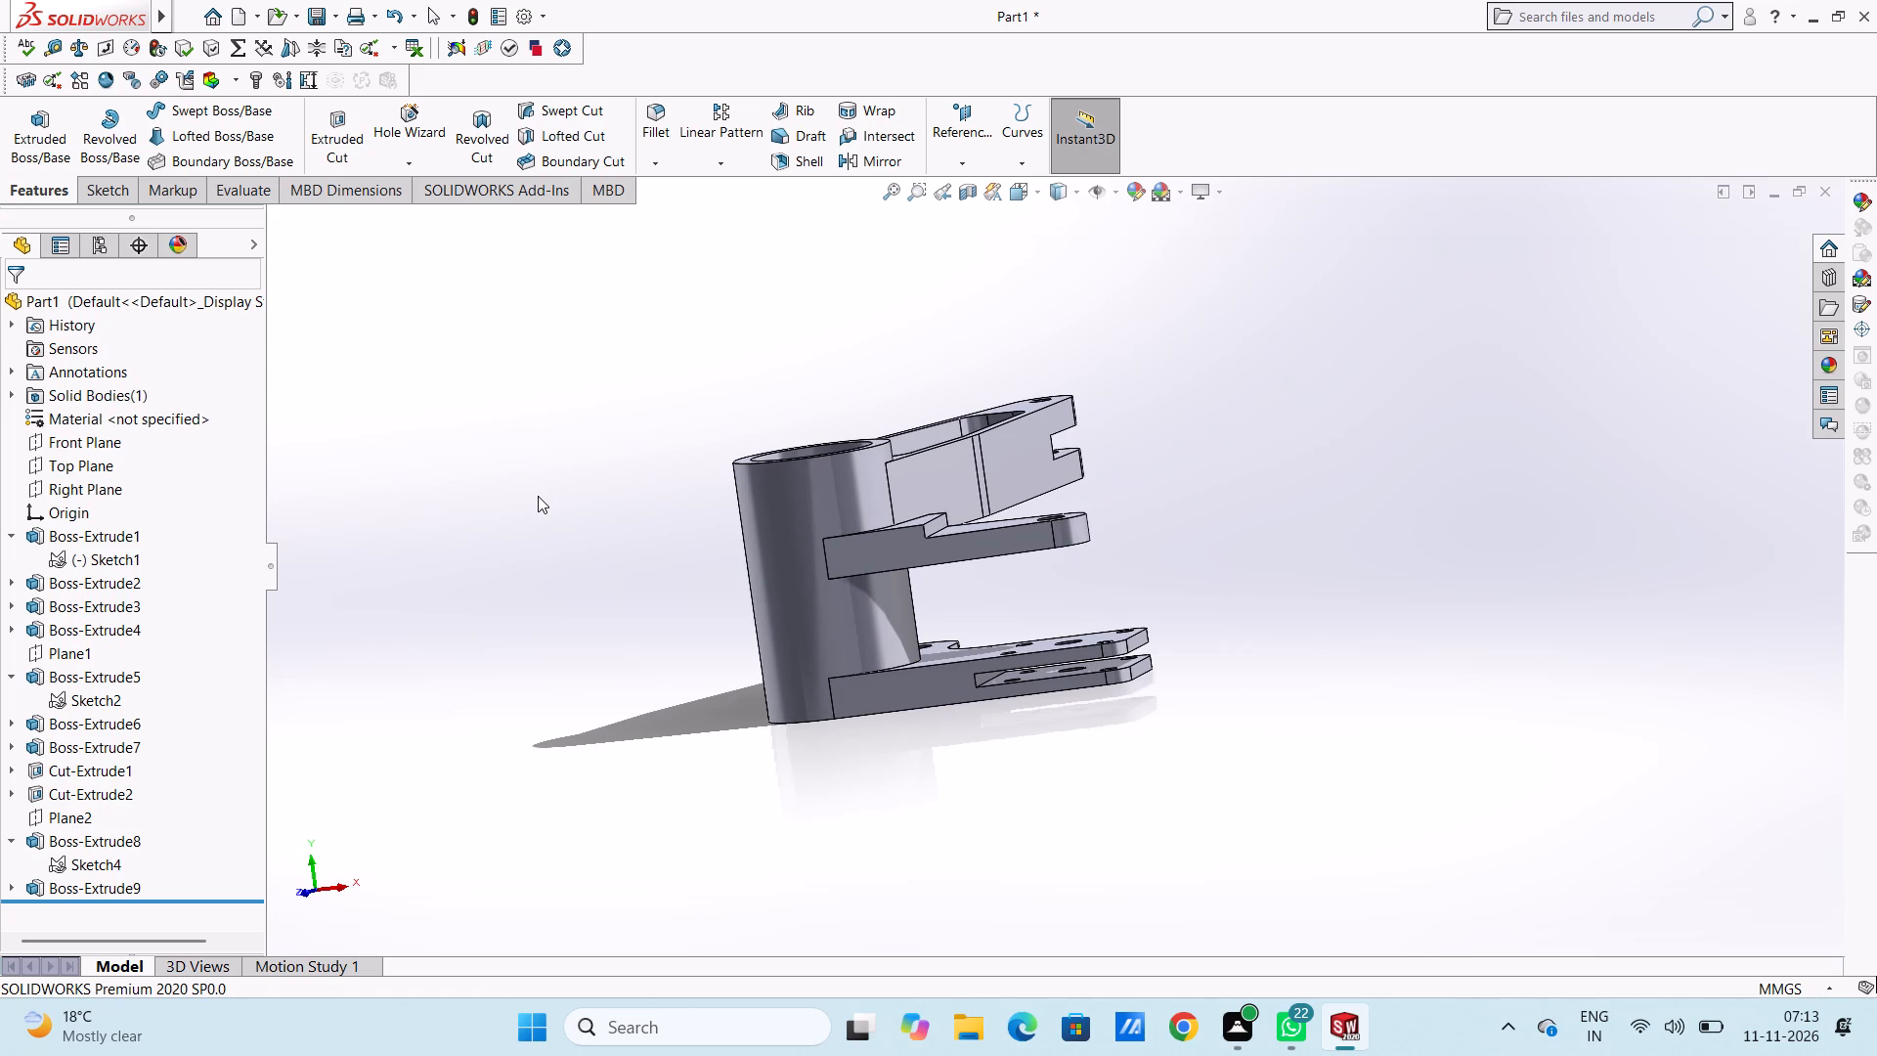
Open a new sketch on the underside face of the stepped middle arm.
{"action": "key", "text": "ctrl+6"}
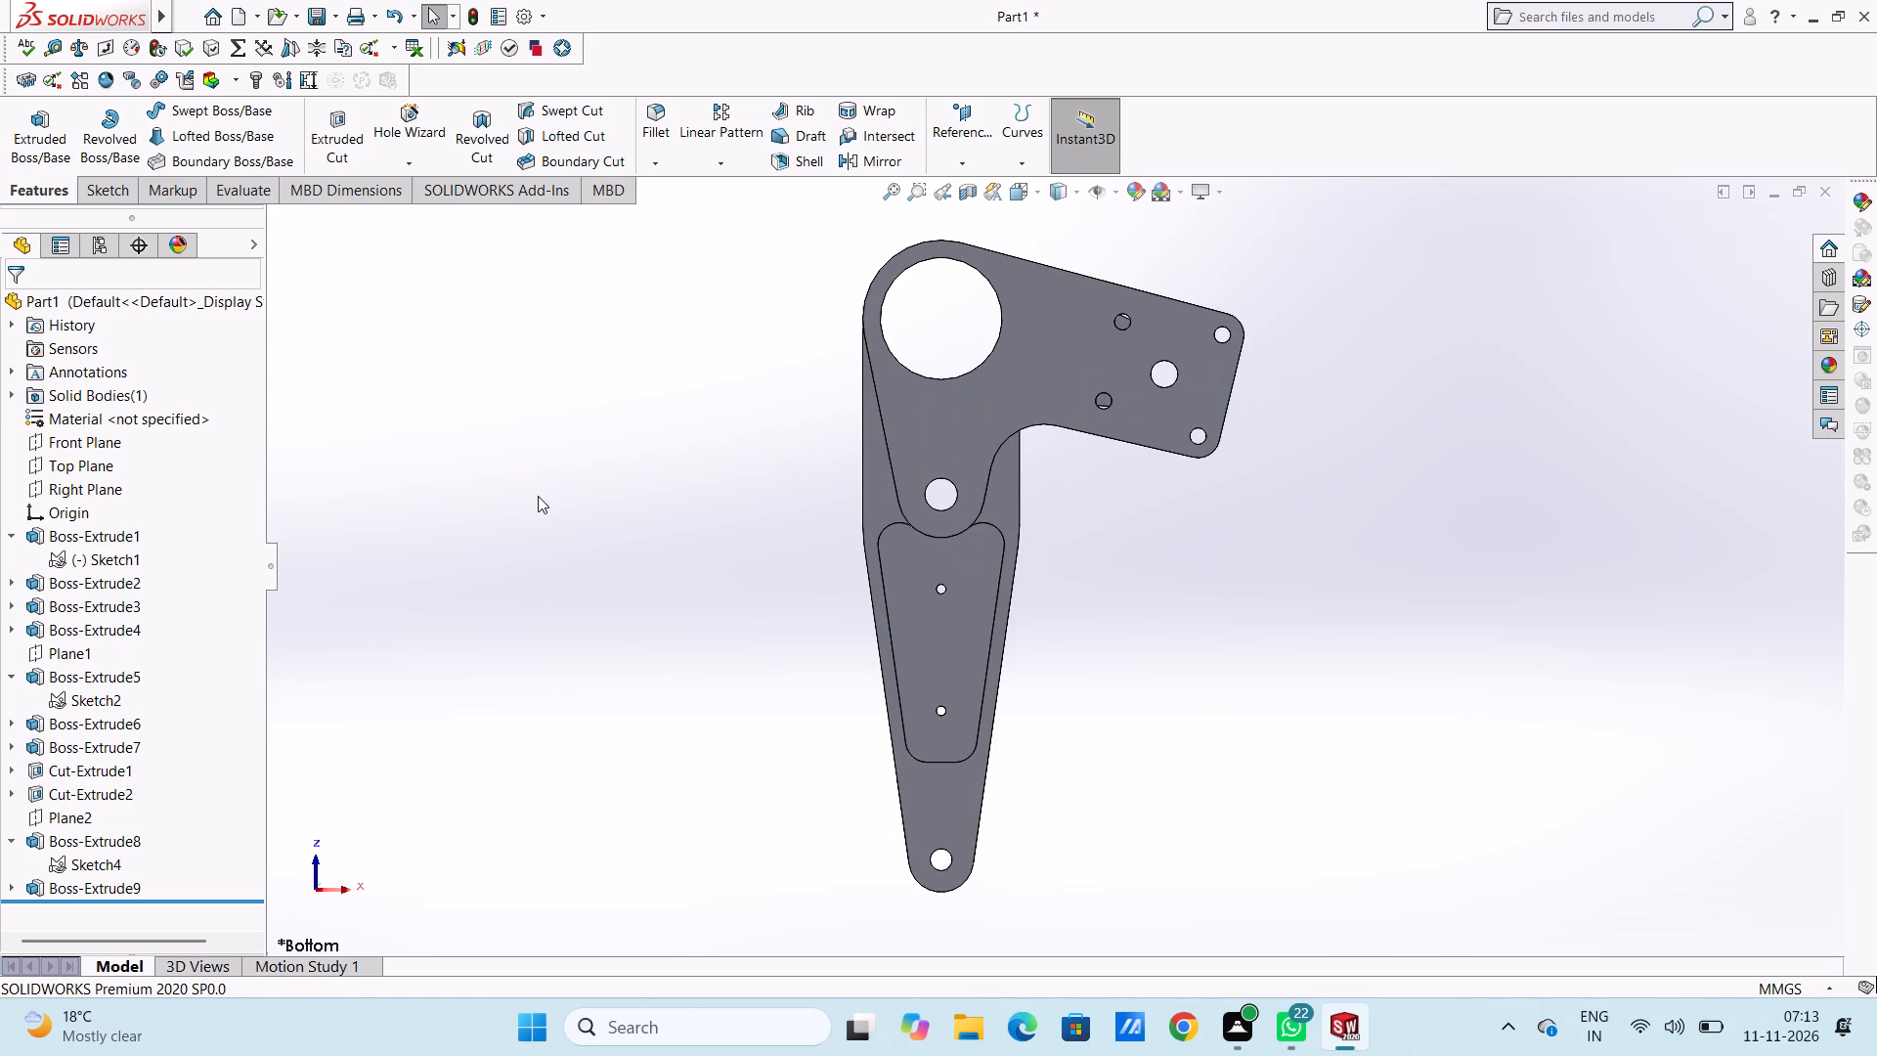
{"action": "scroll", "coordinate": [1045, 360], "scroll_direction": "up", "scroll_amount": 2}
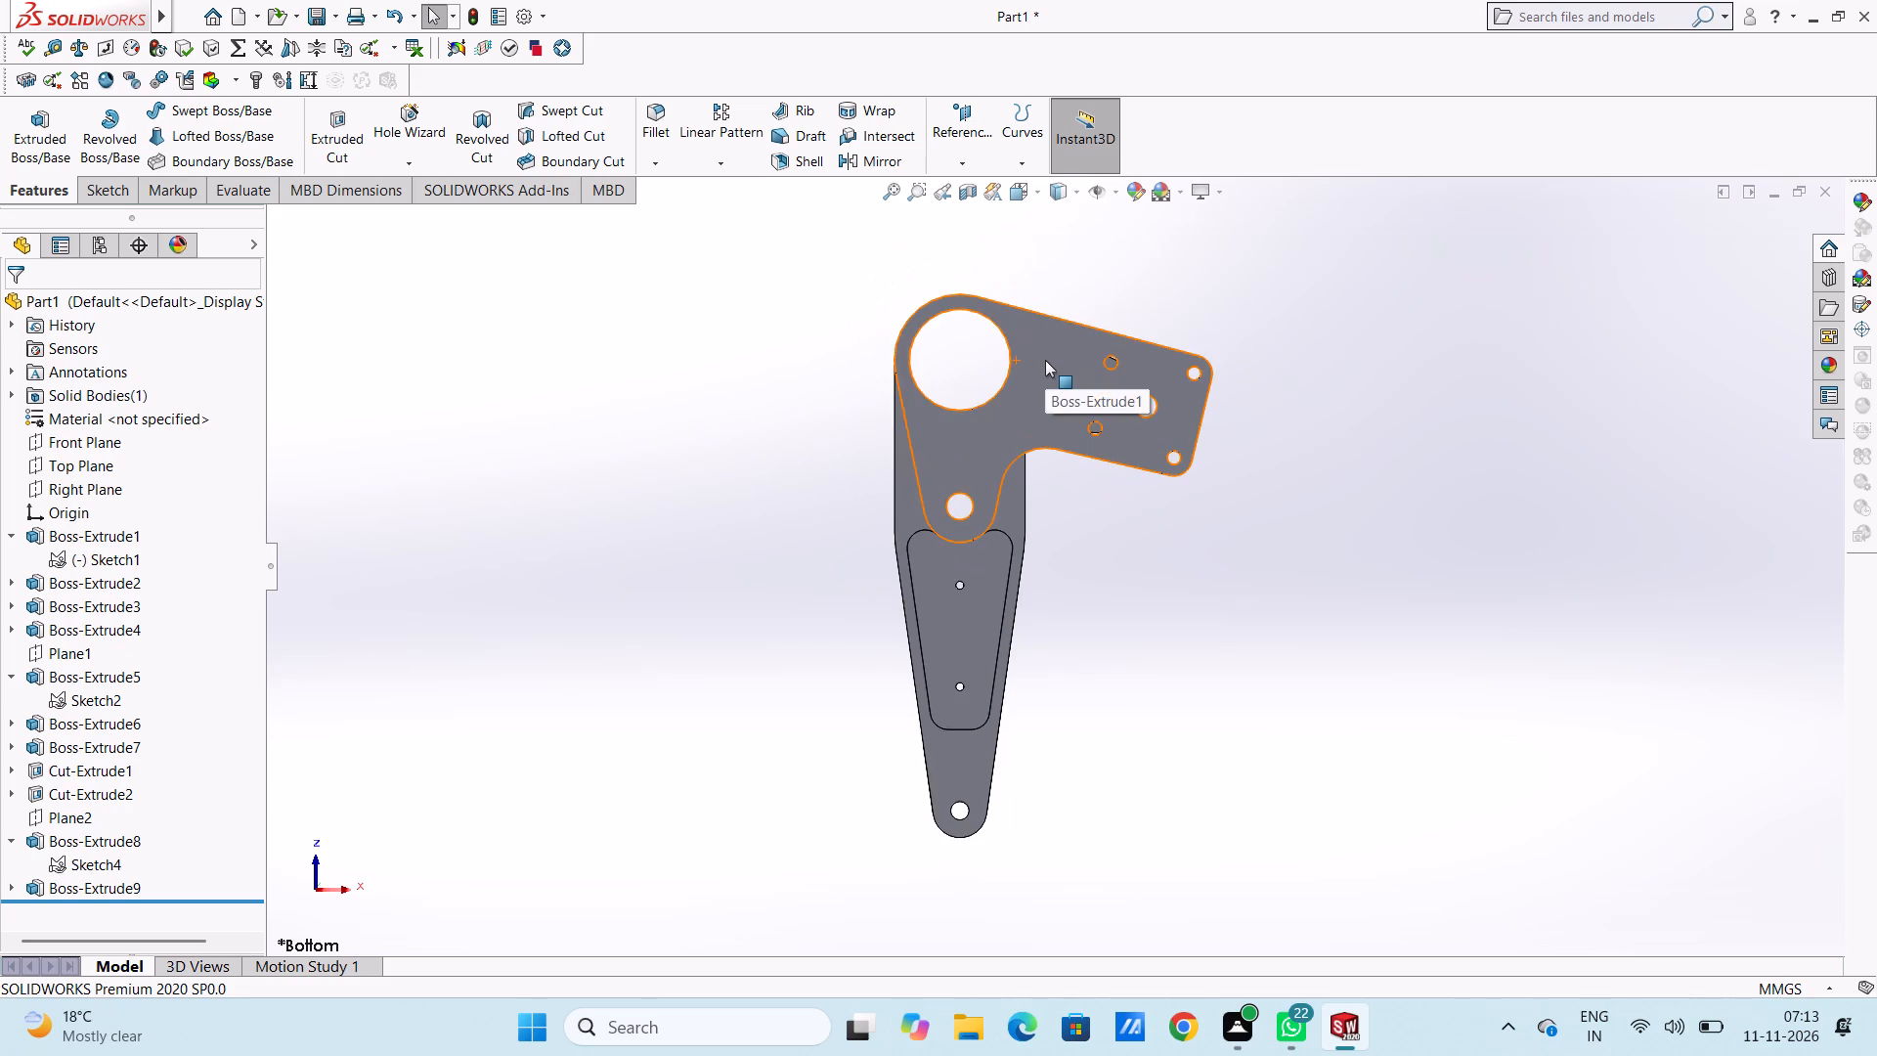
{"action": "middle_click_drag", "start_coordinate": [1096, 286], "coordinate": [1066, 621]}
{"action": "scroll", "coordinate": [998, 531], "scroll_direction": "down", "scroll_amount": 6}
{"action": "middle_click_drag", "start_coordinate": [1135, 335], "coordinate": [1145, 388]}
{"action": "left_click", "coordinate": [1073, 432]}
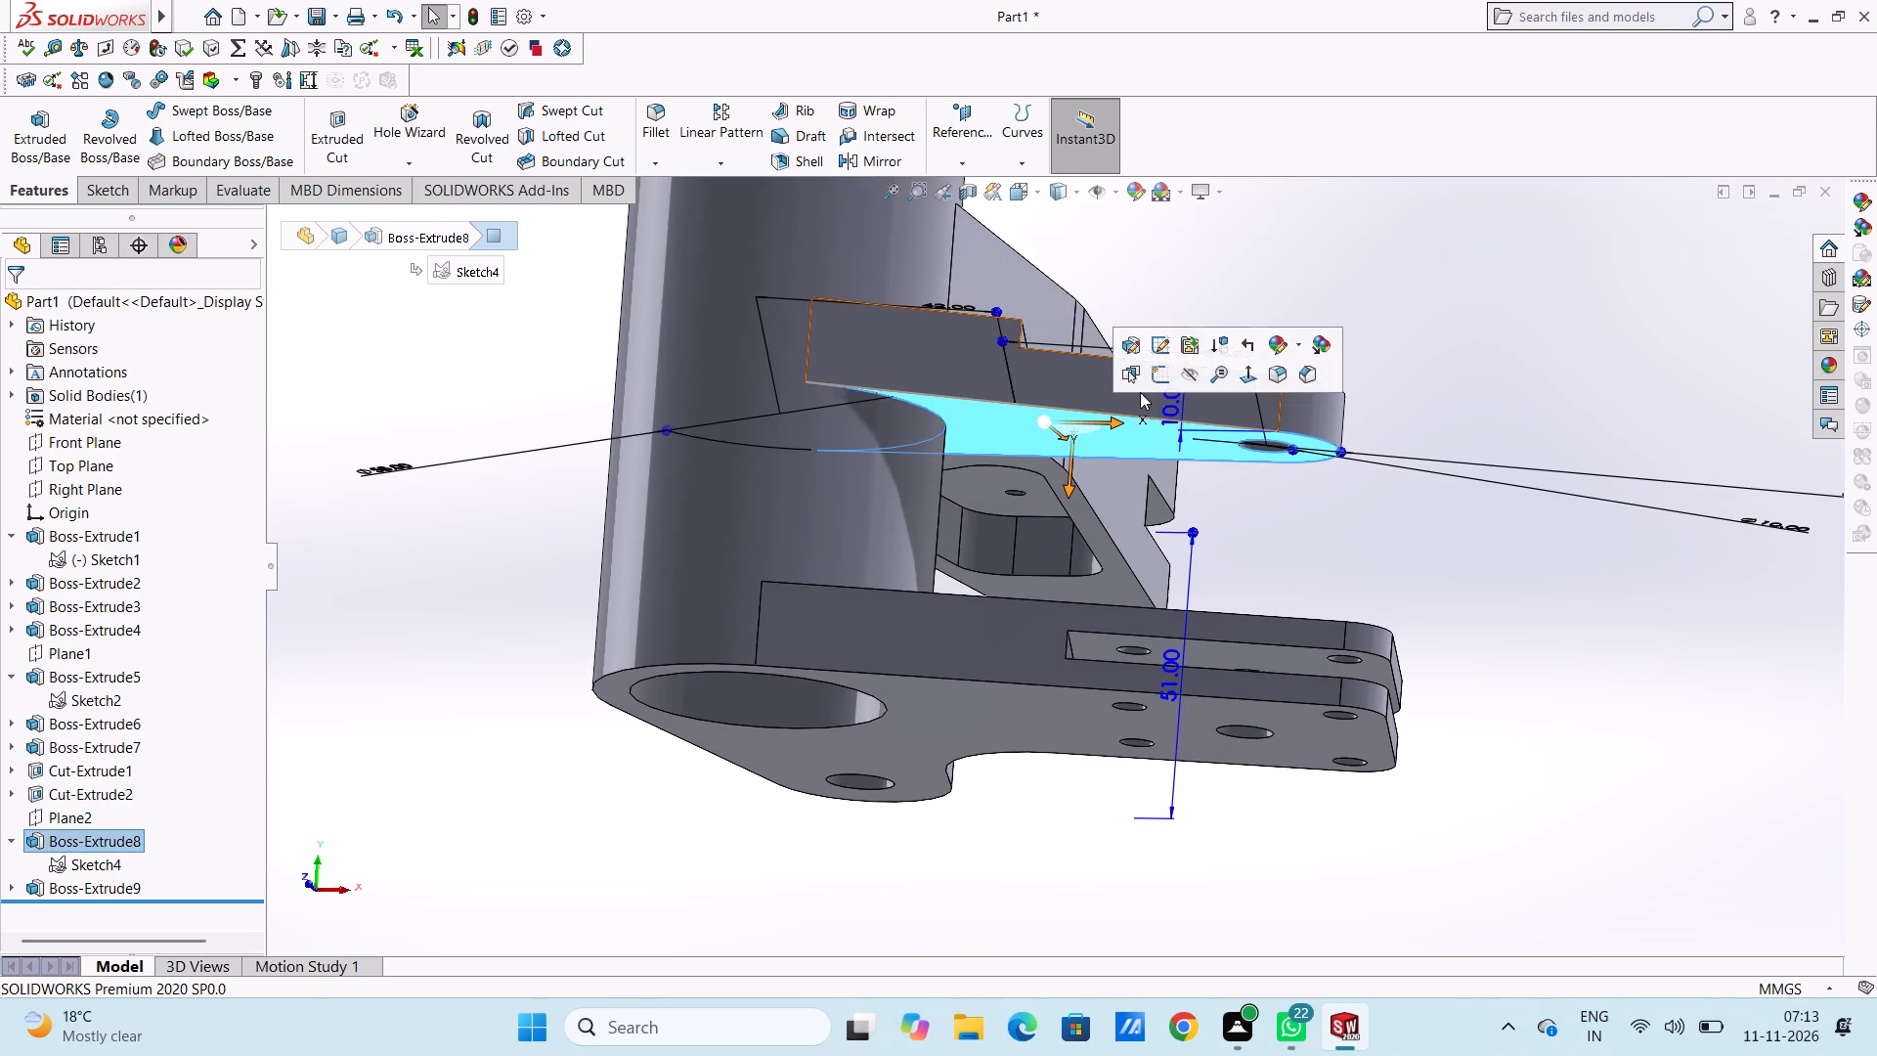
{"action": "left_click", "coordinate": [1155, 377]}
{"action": "left_click", "coordinate": [1302, 285]}
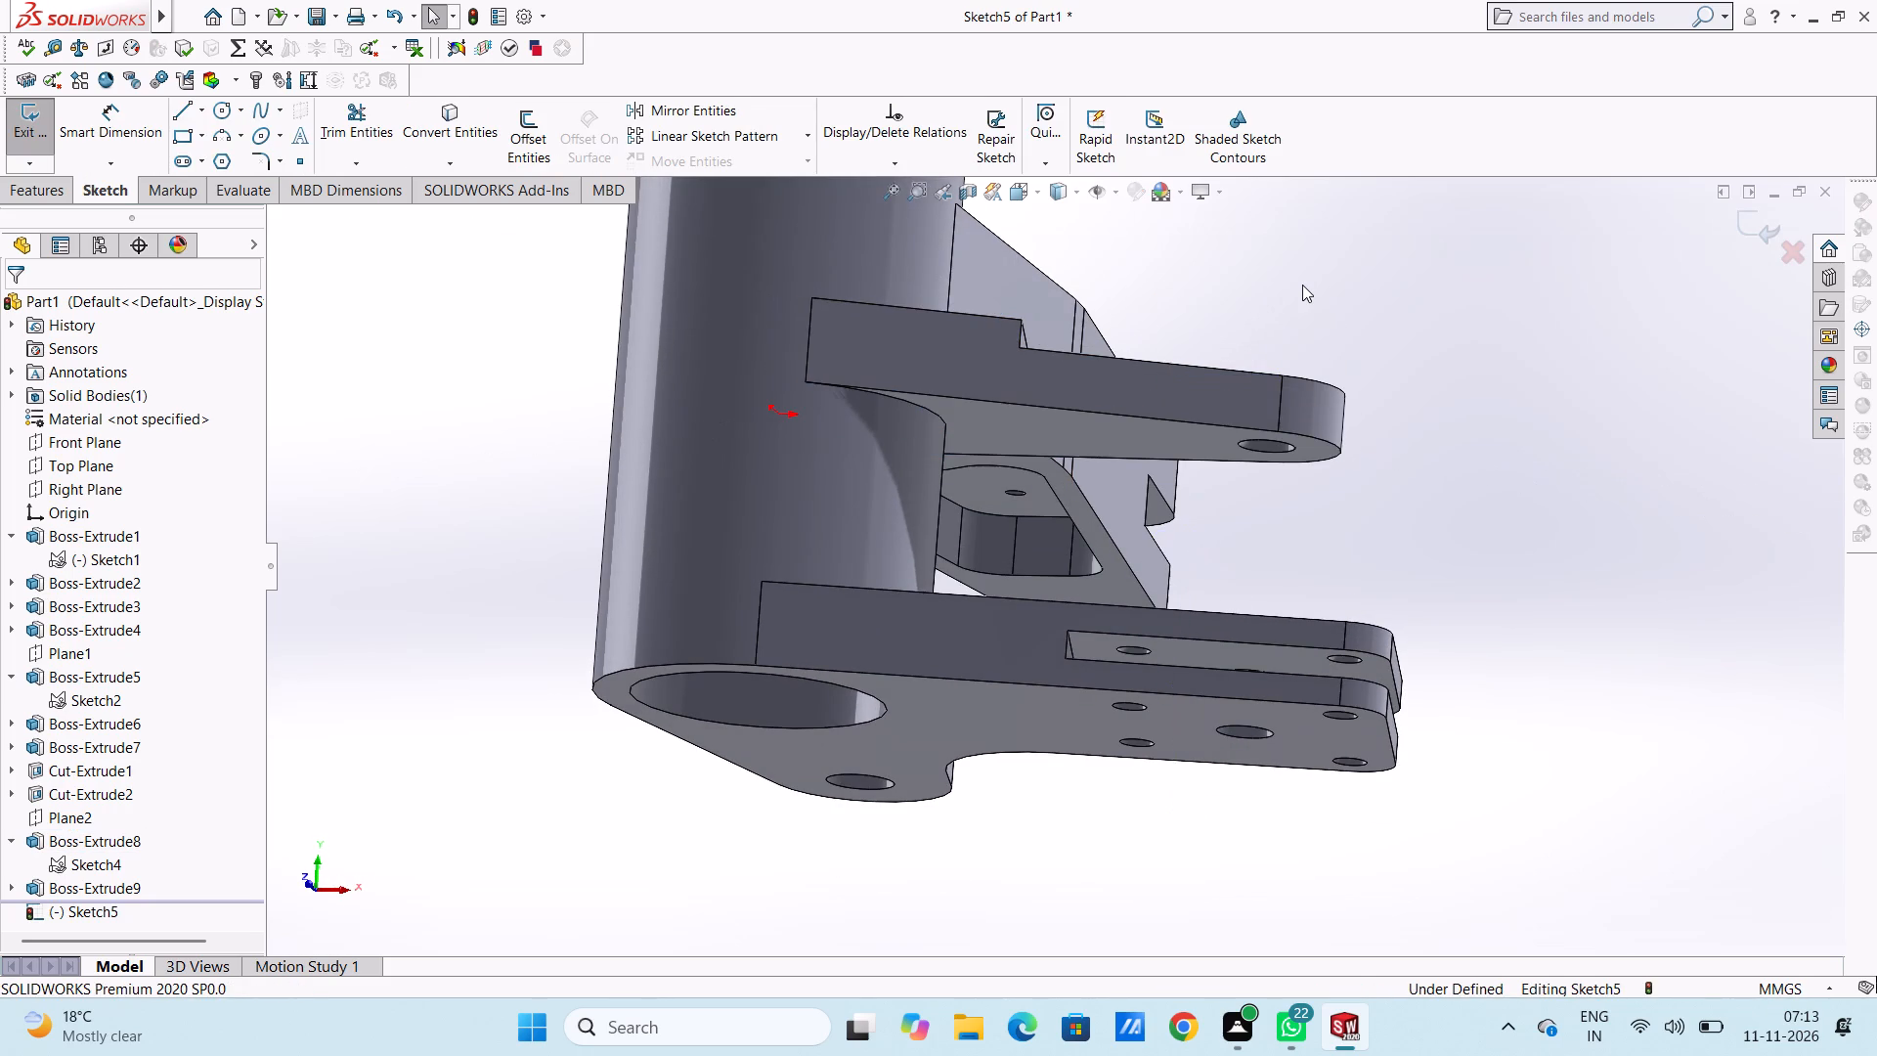
Sketch a 29 mm radius circle centred on the origin, snapped to the cylinder's outer edge.
{"action": "key", "text": "ctrl+5"}
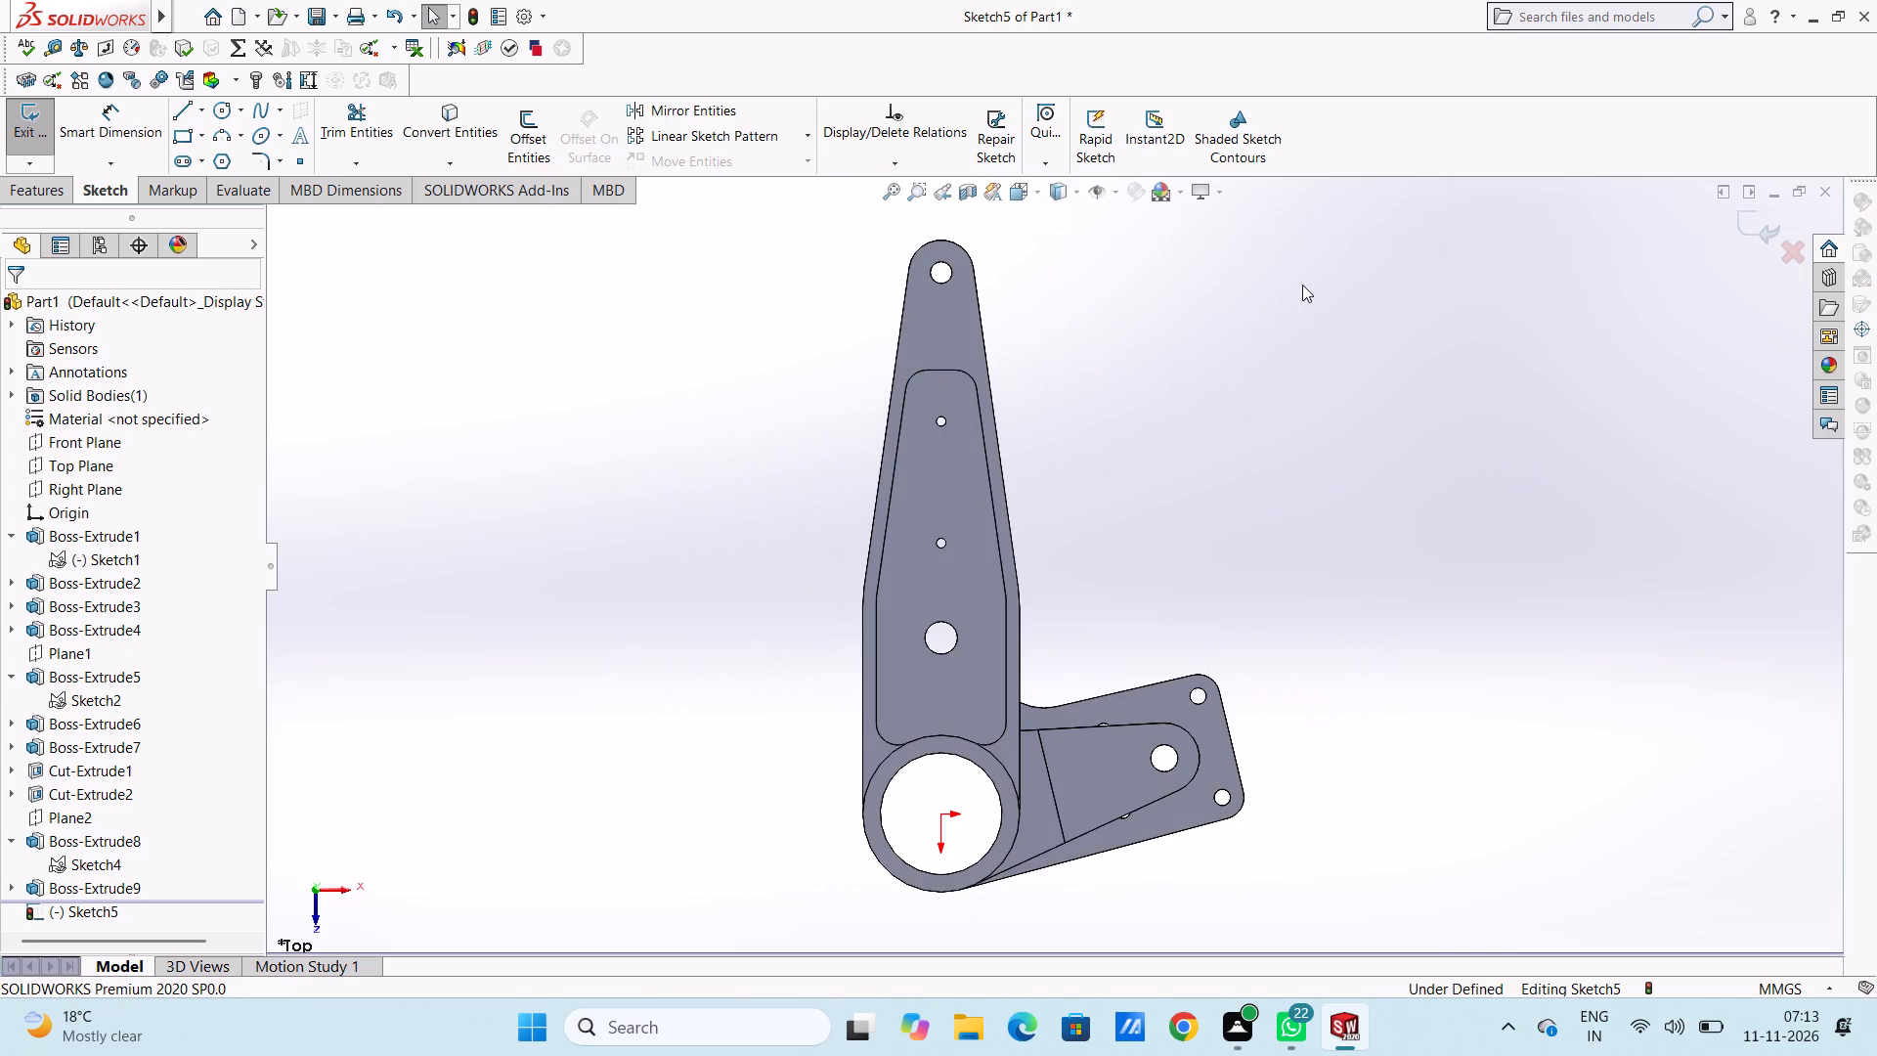
{"action": "scroll", "coordinate": [1209, 590], "scroll_direction": "up", "scroll_amount": 4}
{"action": "scroll", "coordinate": [1089, 698], "scroll_direction": "down", "scroll_amount": 3}
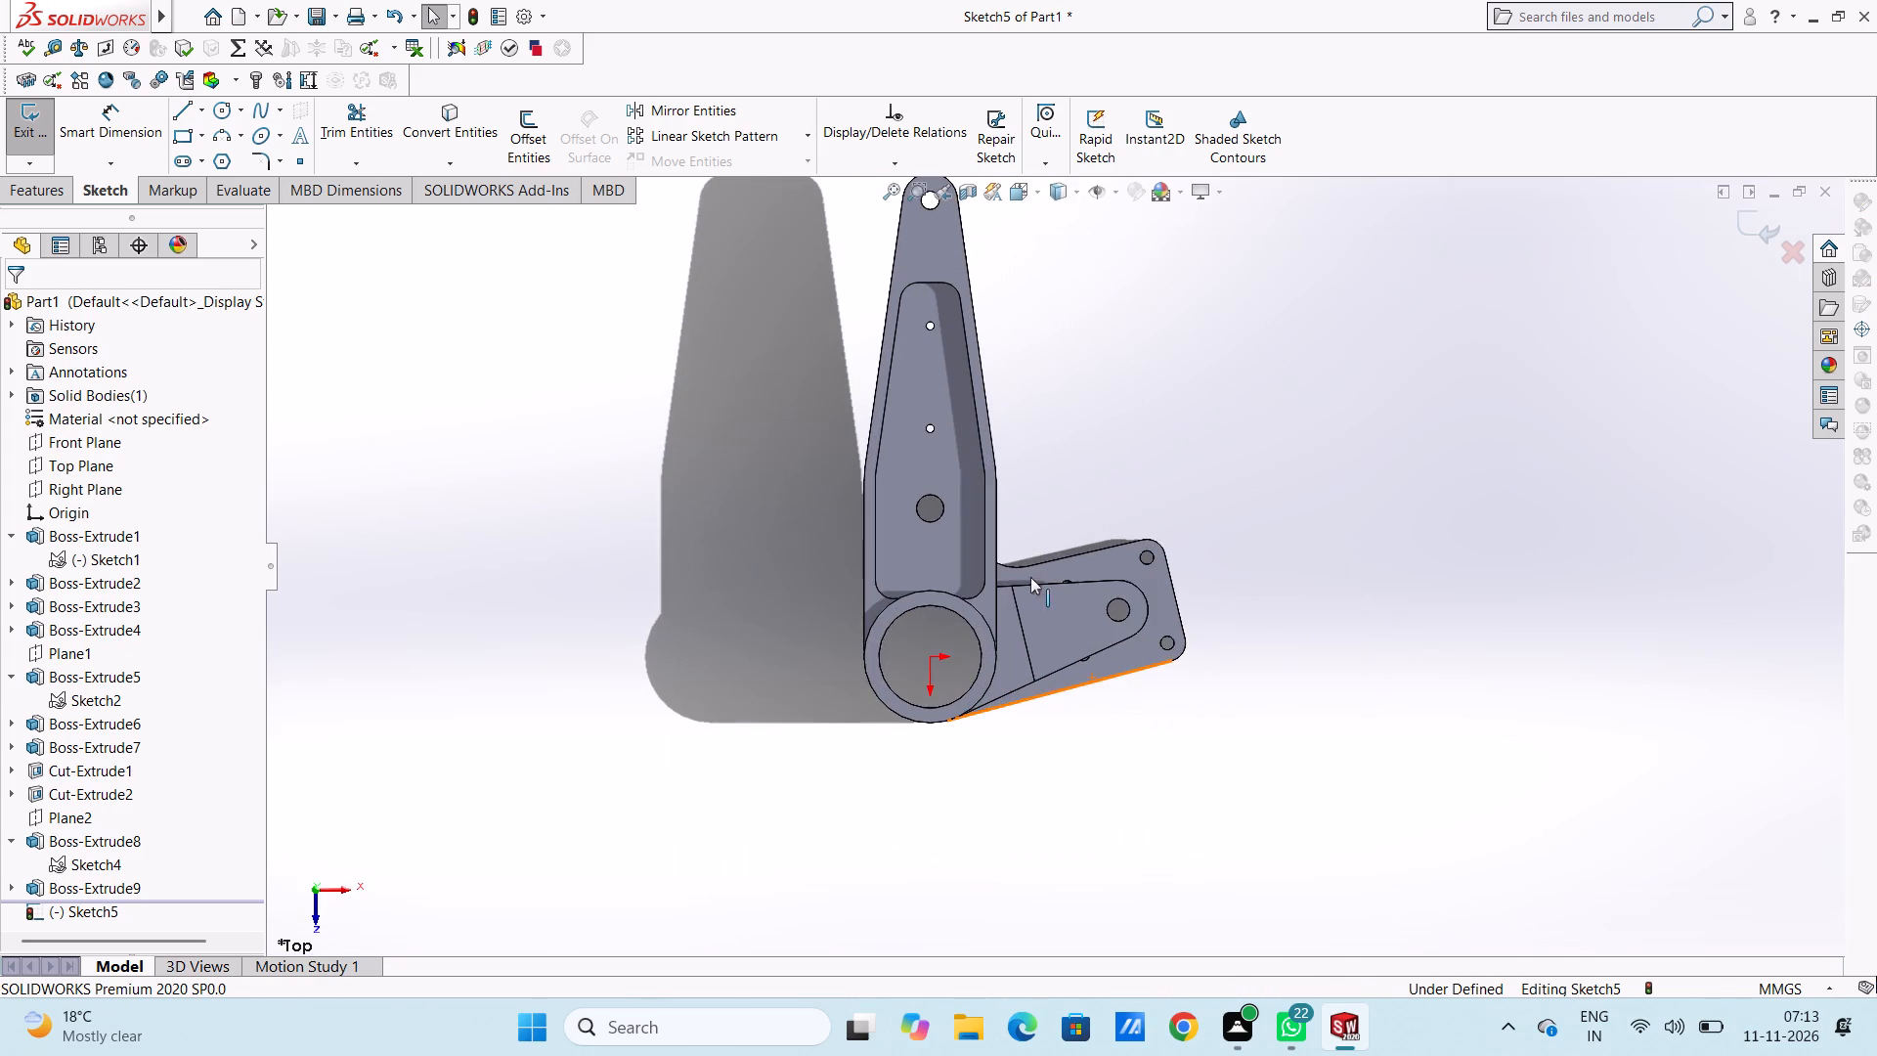
{"action": "scroll", "coordinate": [1058, 581], "scroll_direction": "down", "scroll_amount": 2}
{"action": "left_click", "coordinate": [1078, 405]}
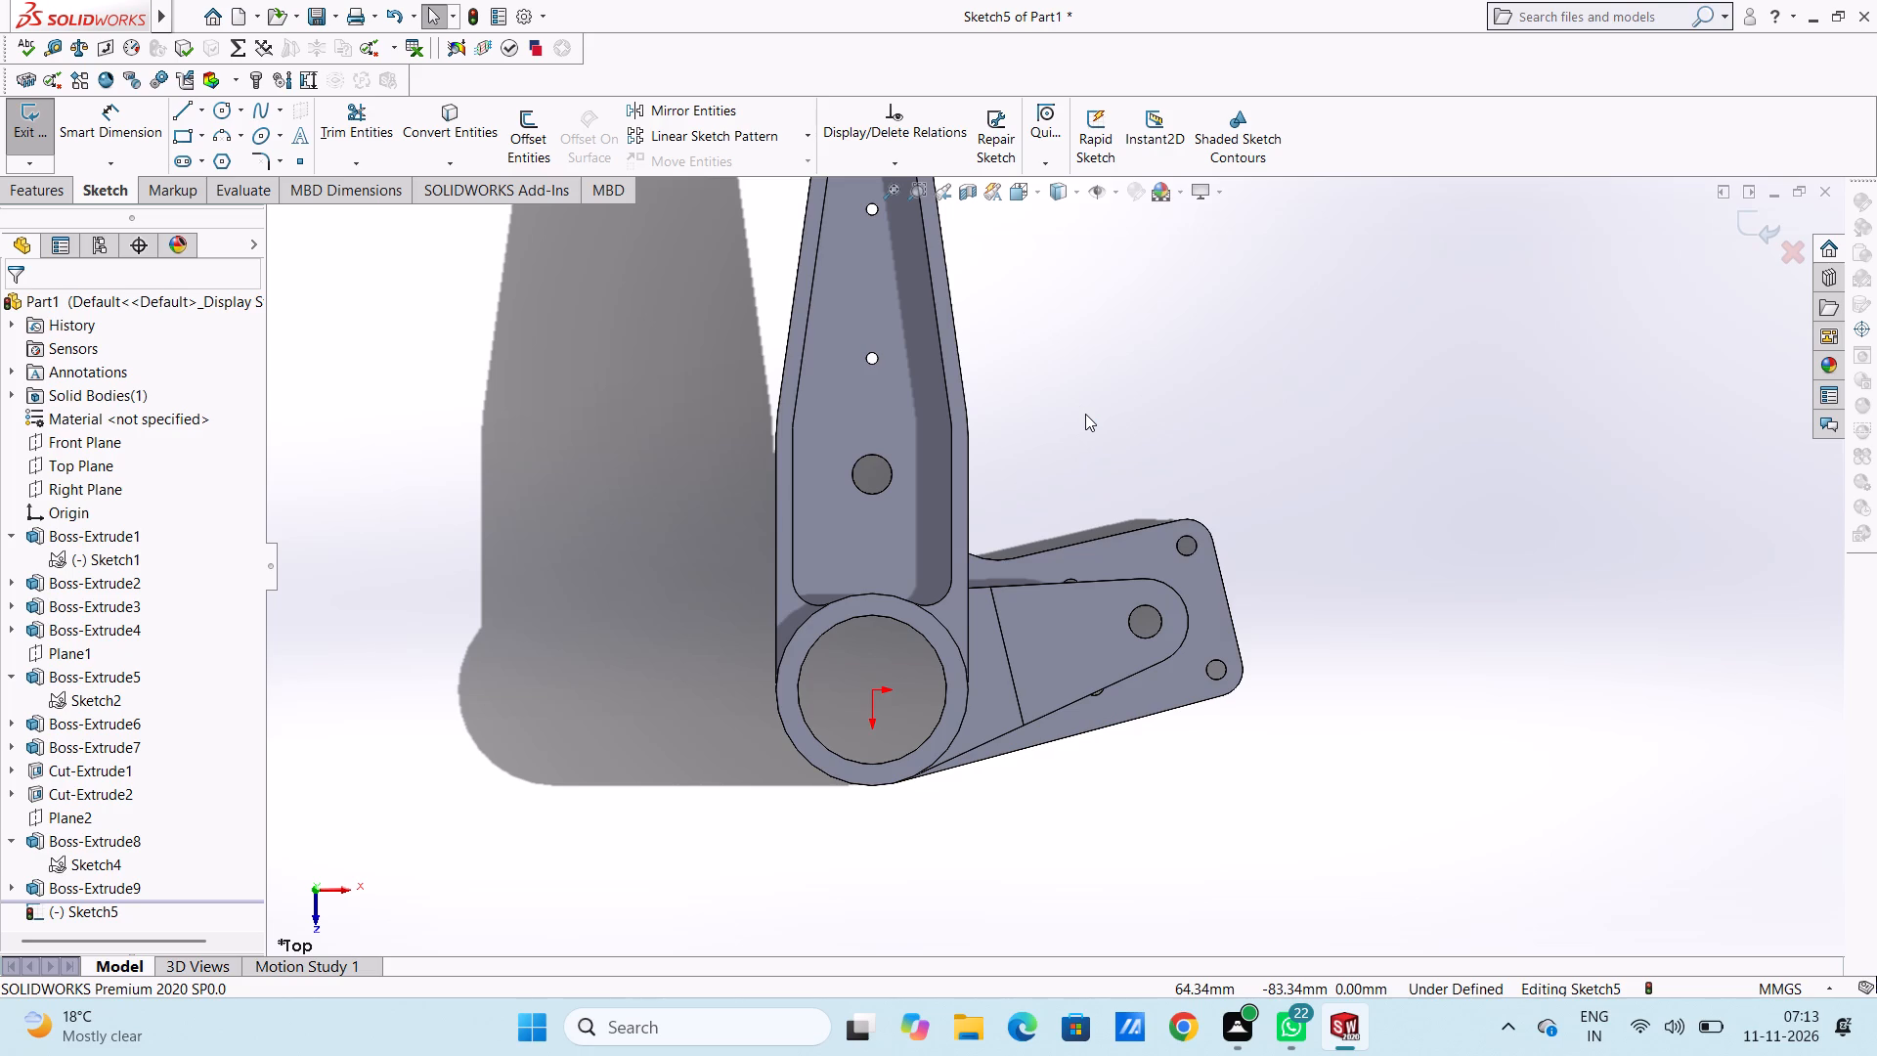
{"action": "scroll", "coordinate": [1082, 411], "scroll_direction": "up", "scroll_amount": 4}
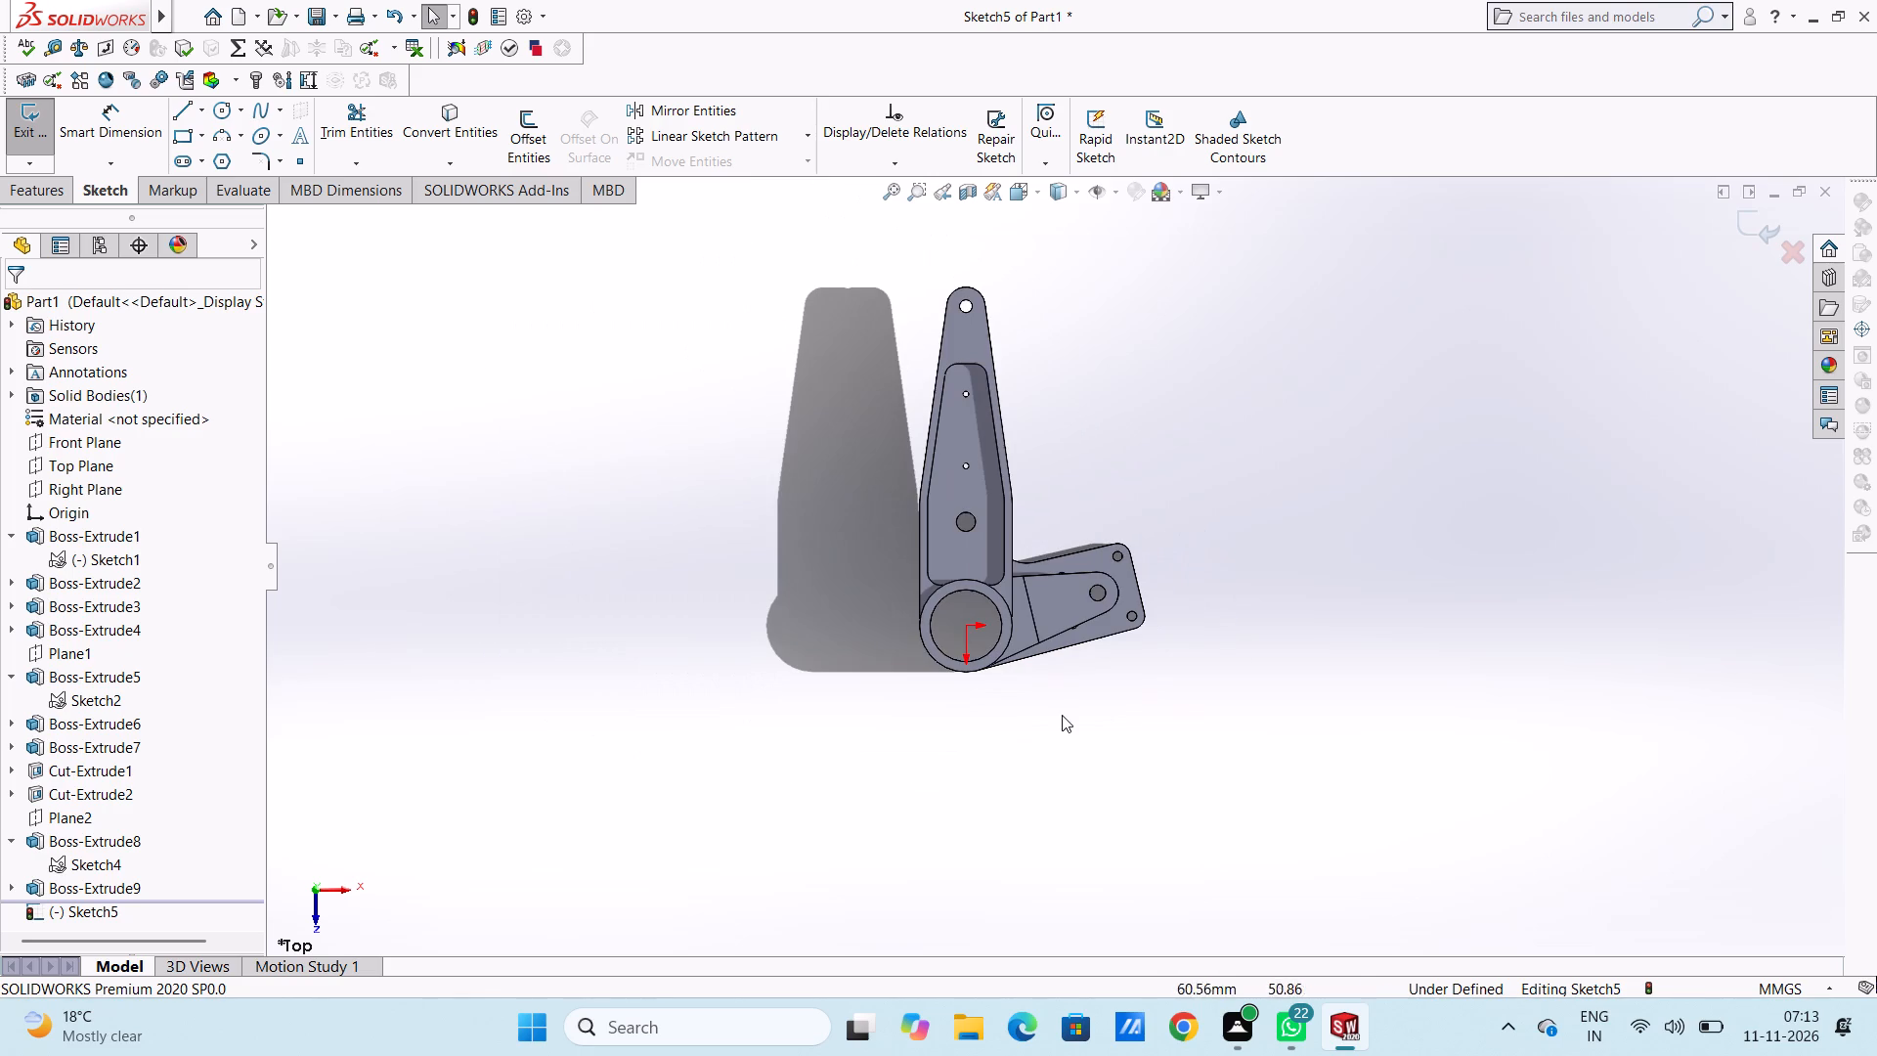
{"action": "scroll", "coordinate": [1065, 683], "scroll_direction": "down", "scroll_amount": 4}
{"action": "left_click", "coordinate": [210, 104]}
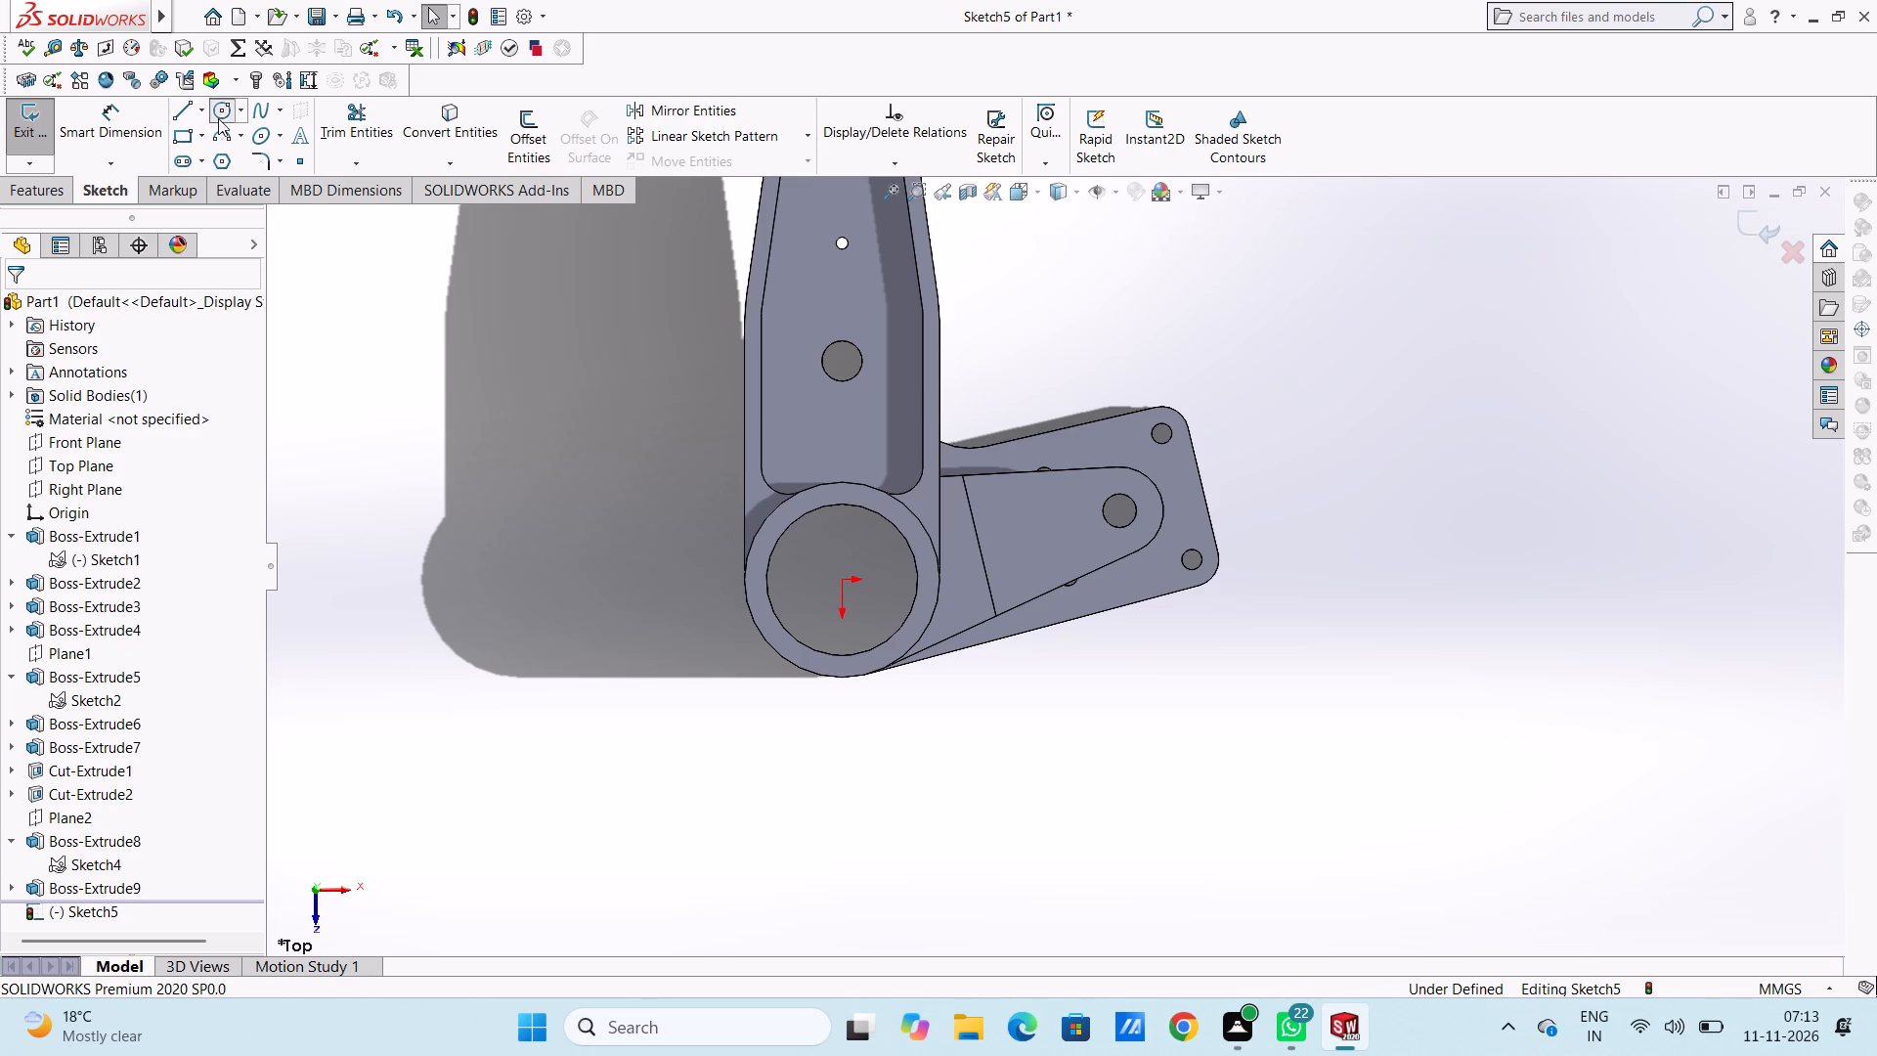
{"action": "left_click", "coordinate": [839, 577]}
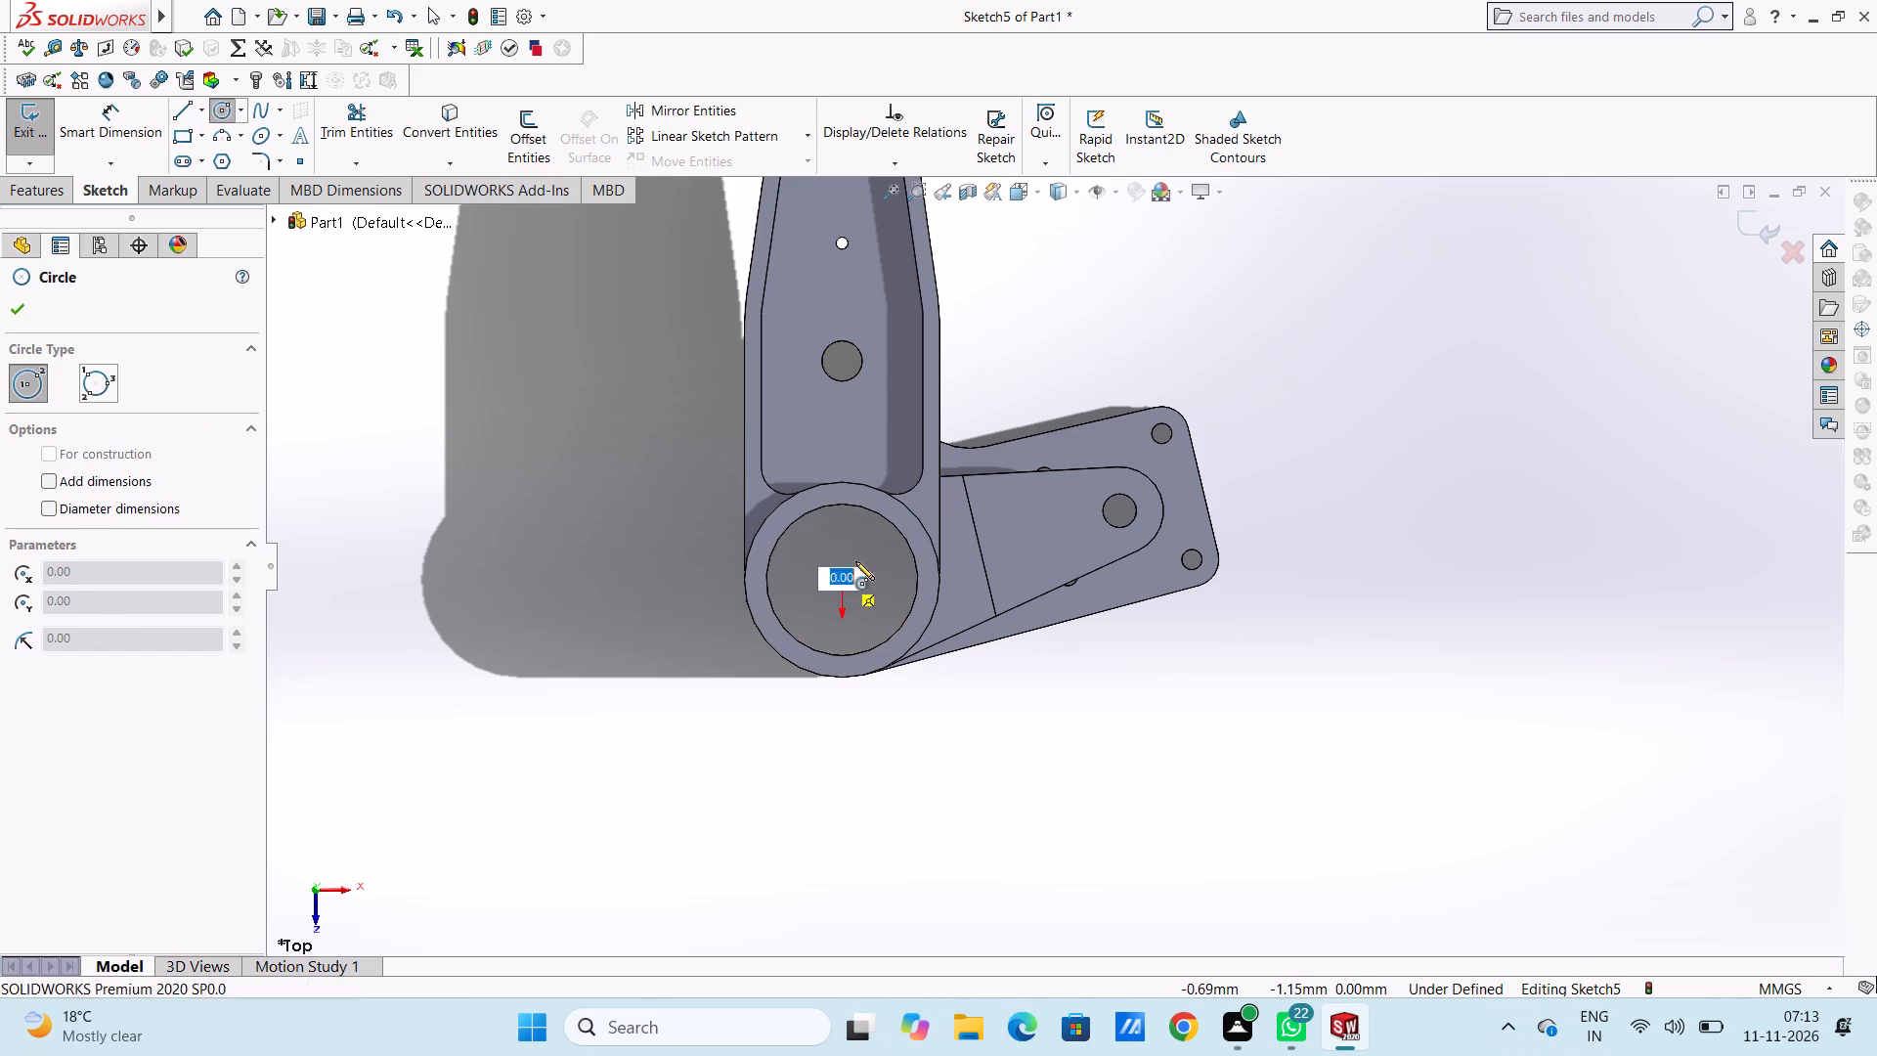
{"action": "left_click", "coordinate": [917, 520]}
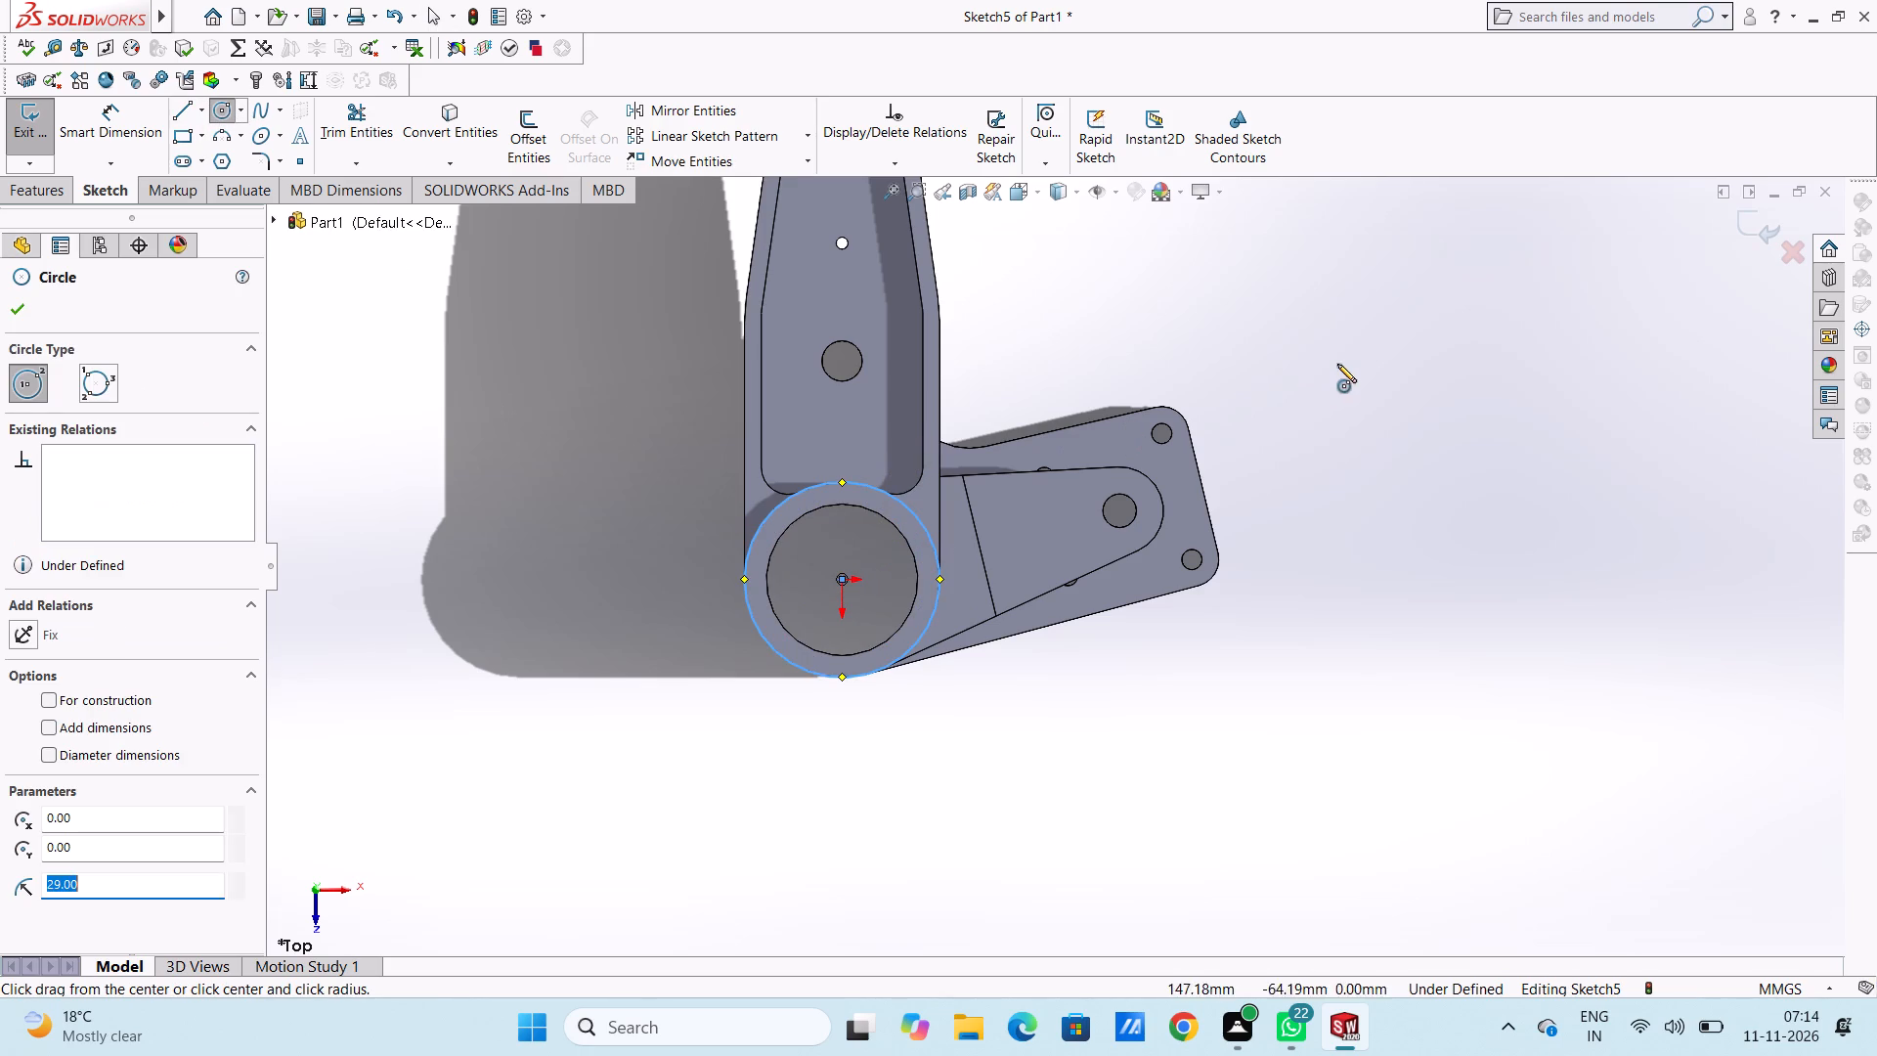
{"action": "right_click", "coordinate": [1337, 364]}
{"action": "left_click", "coordinate": [1369, 379]}
{"action": "left_click", "coordinate": [1322, 405]}
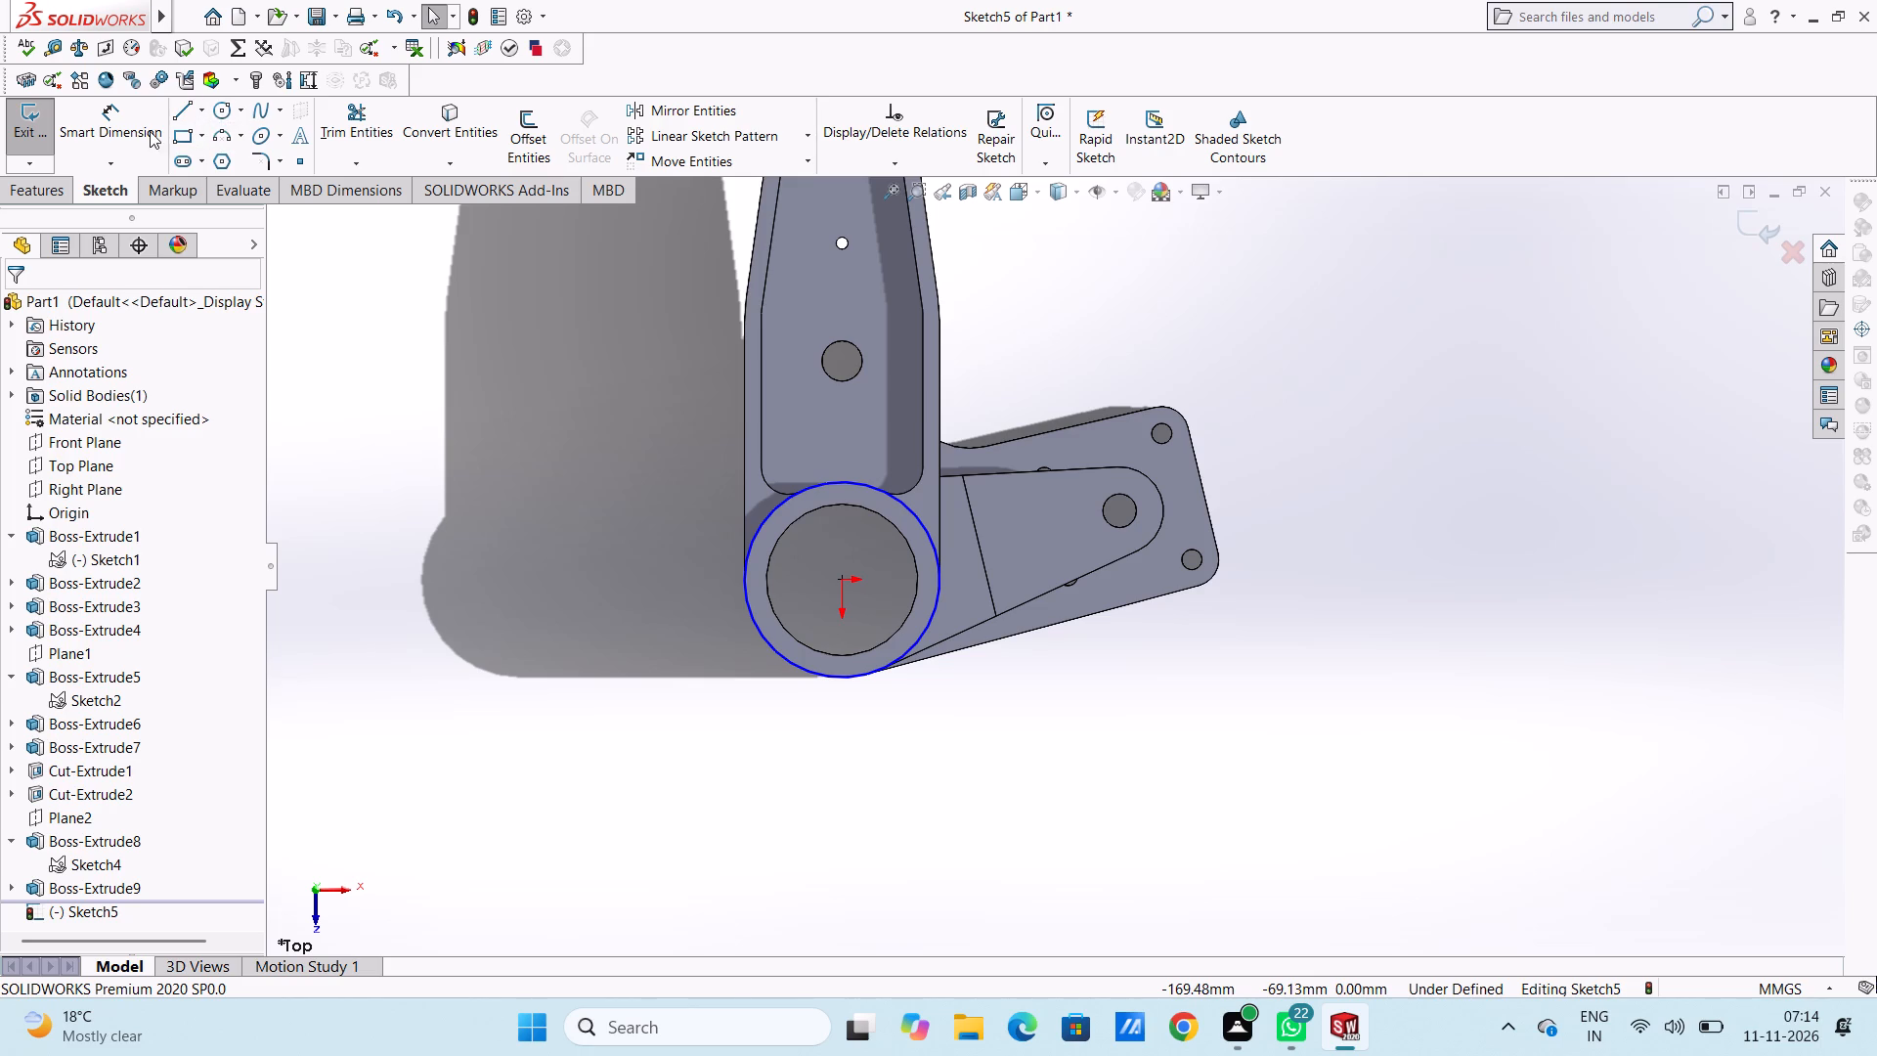
Sketch two separate 7 mm radius circles below the cylinder, centred at about (-17, 56) and (19, 60) mm.
{"action": "left_click", "coordinate": [216, 110]}
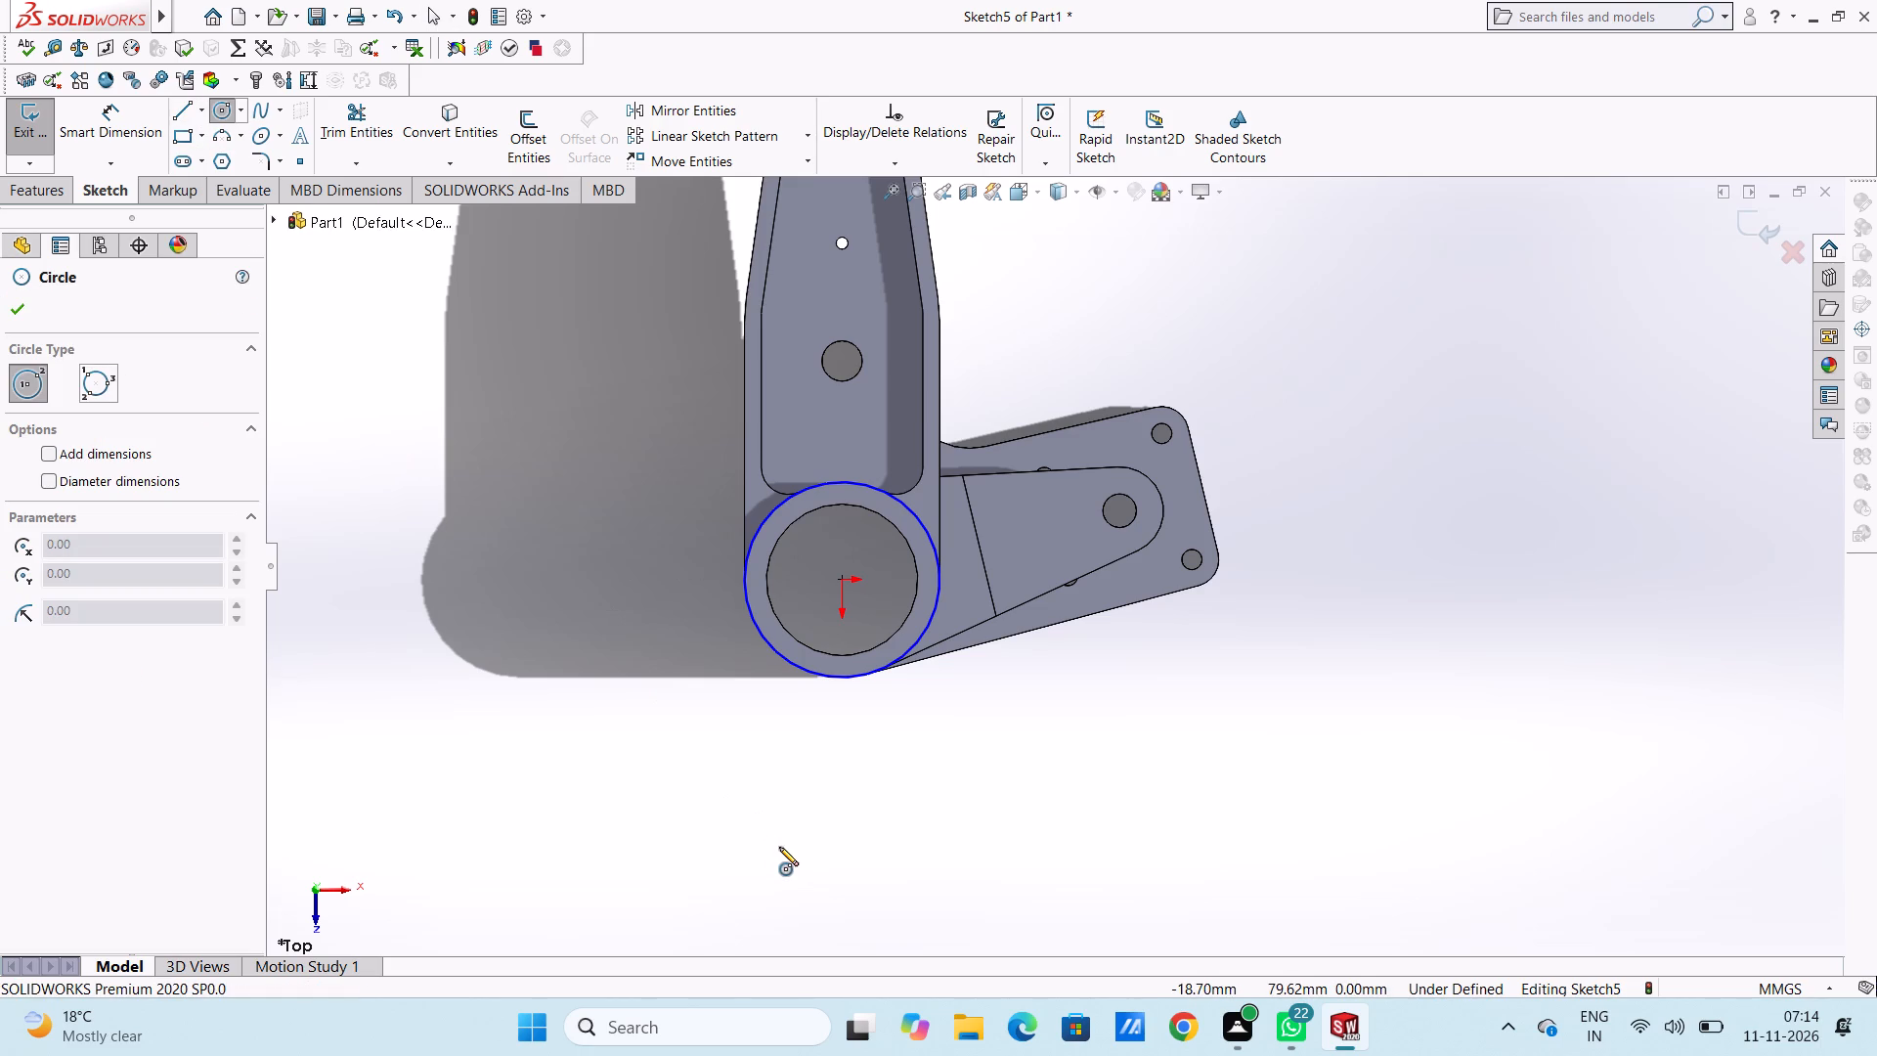
{"action": "left_click", "coordinate": [784, 770]}
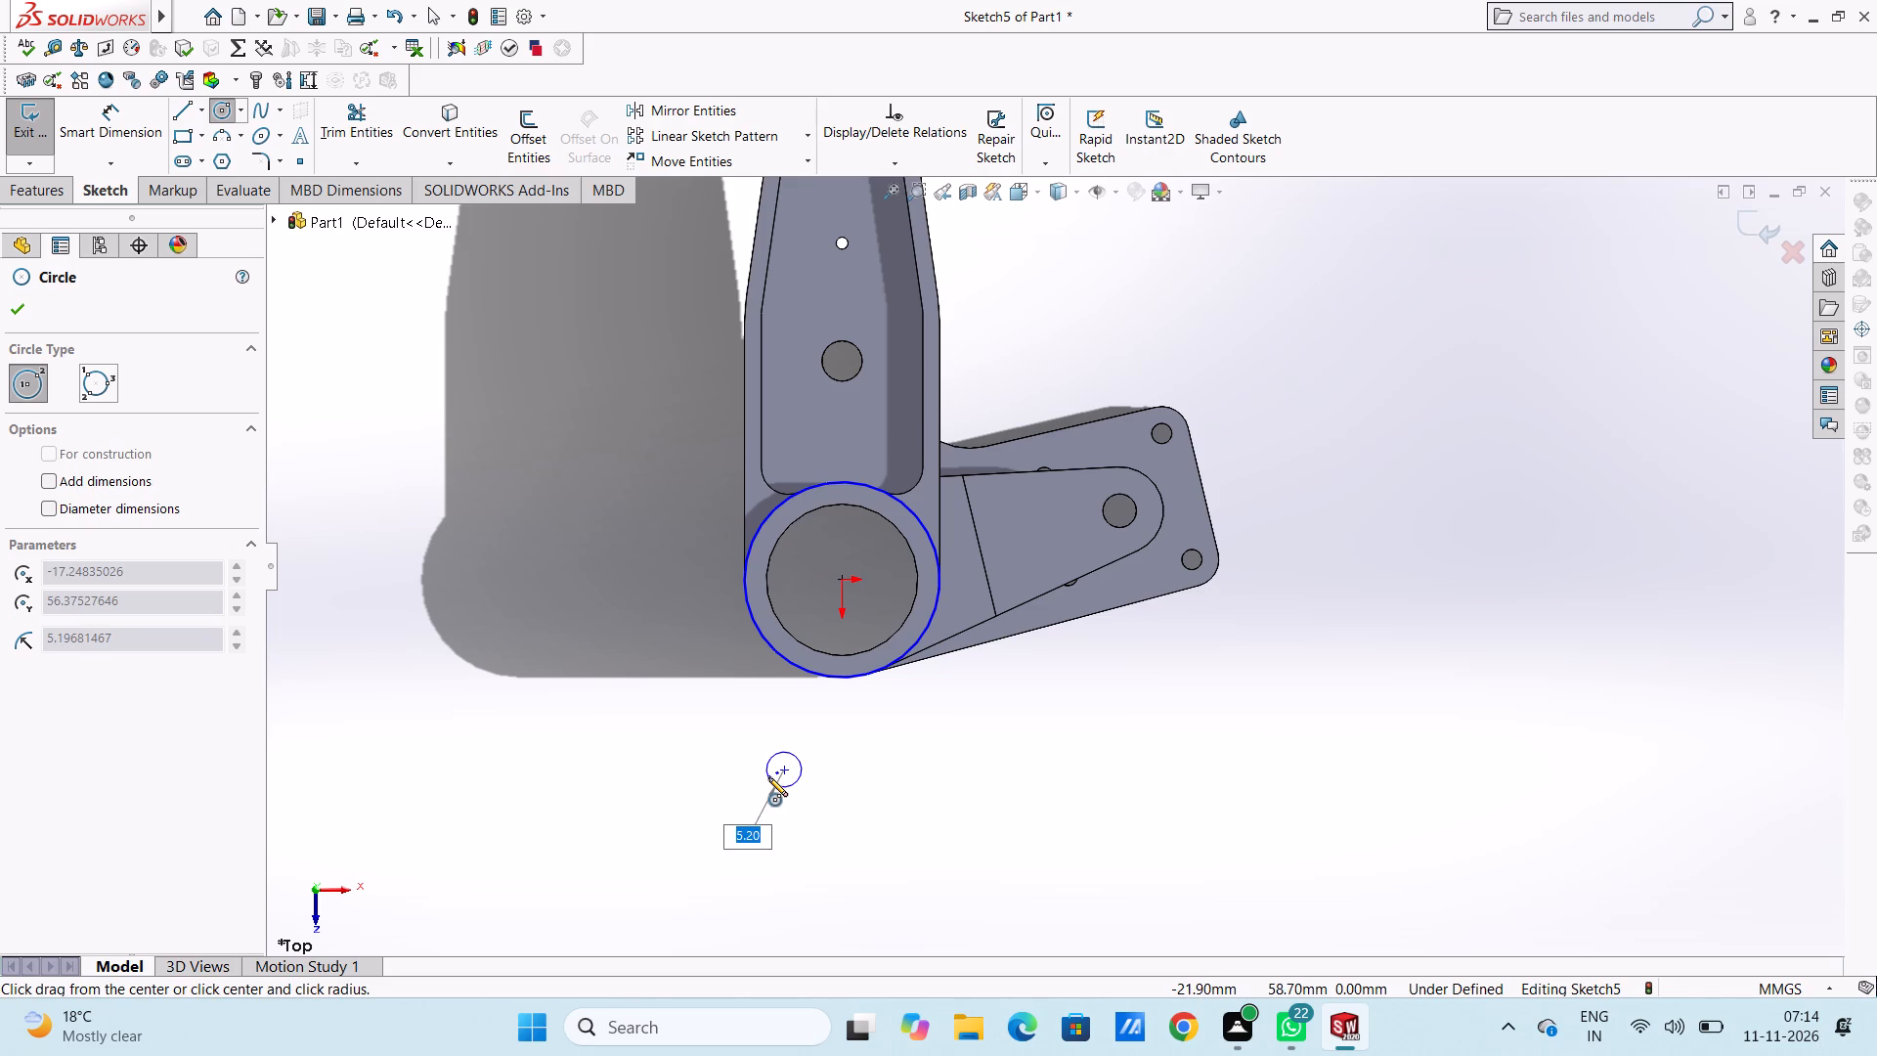
{"action": "key", "text": "7"}
{"action": "key", "text": "Return"}
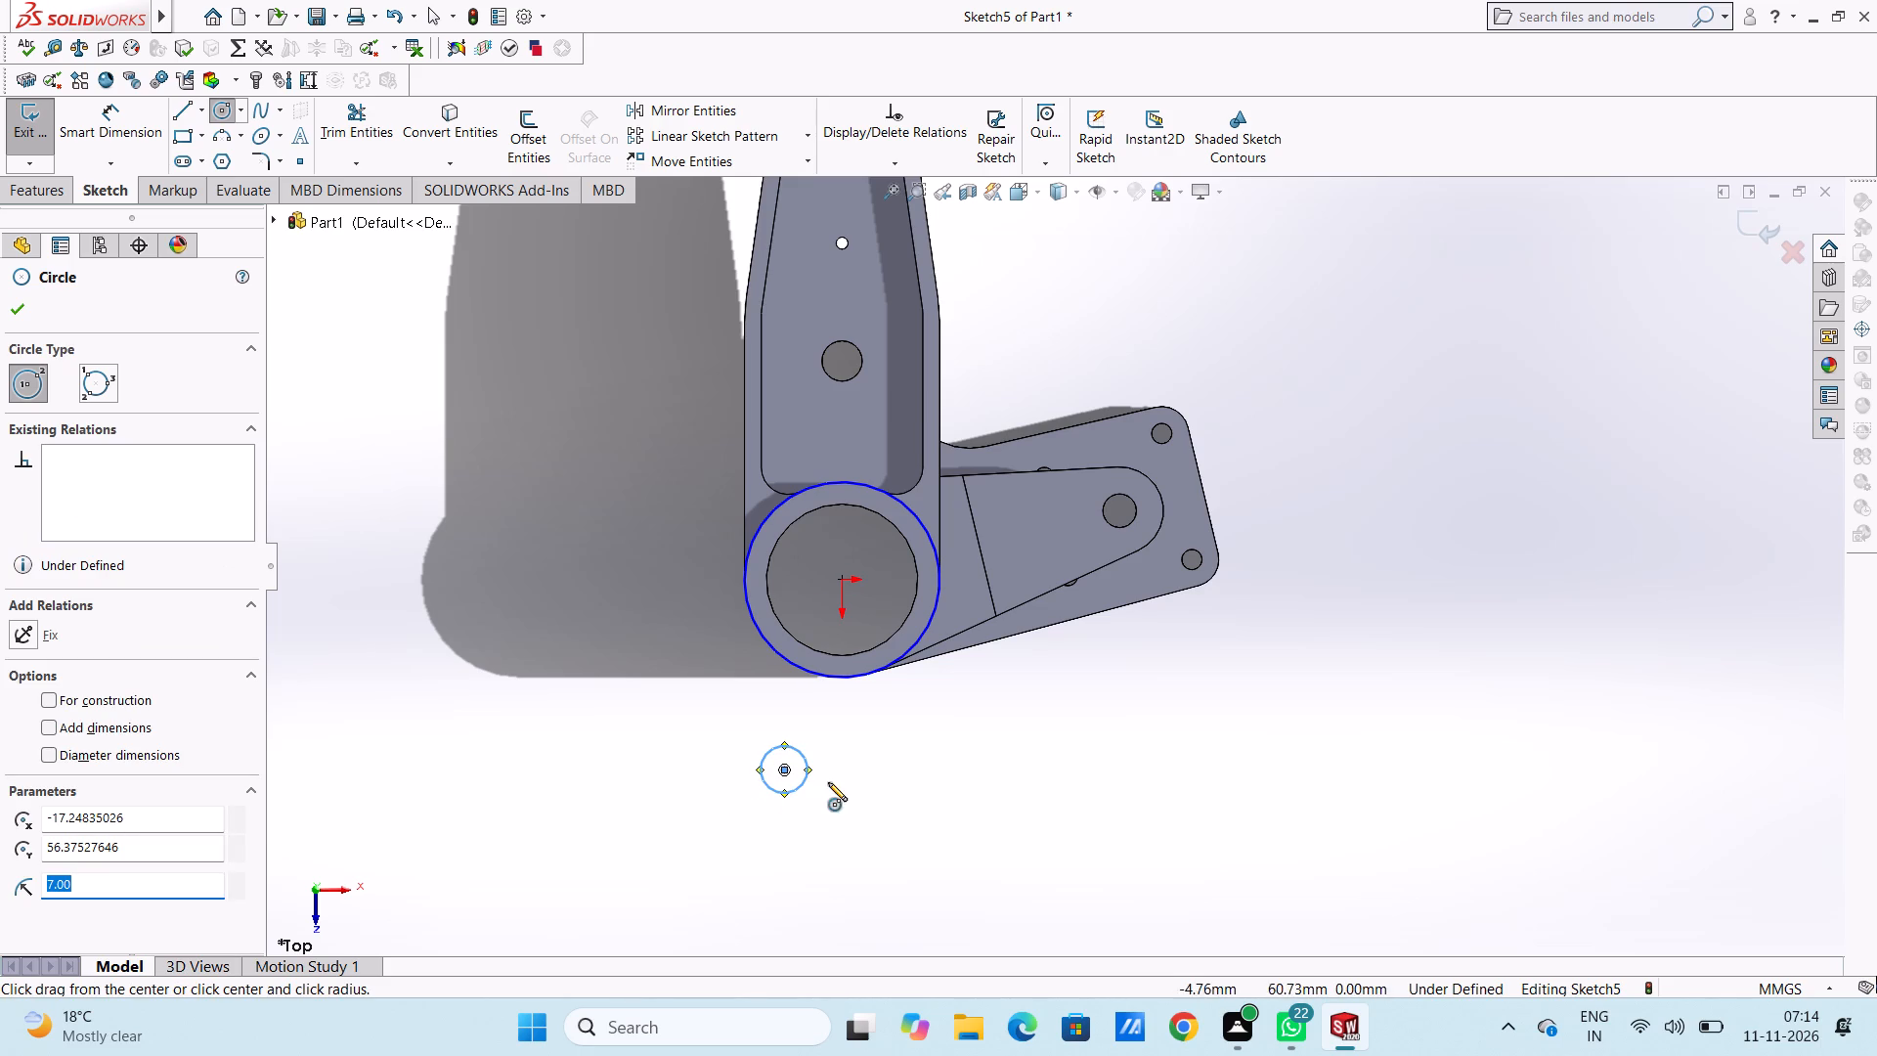
{"action": "left_click", "coordinate": [905, 782]}
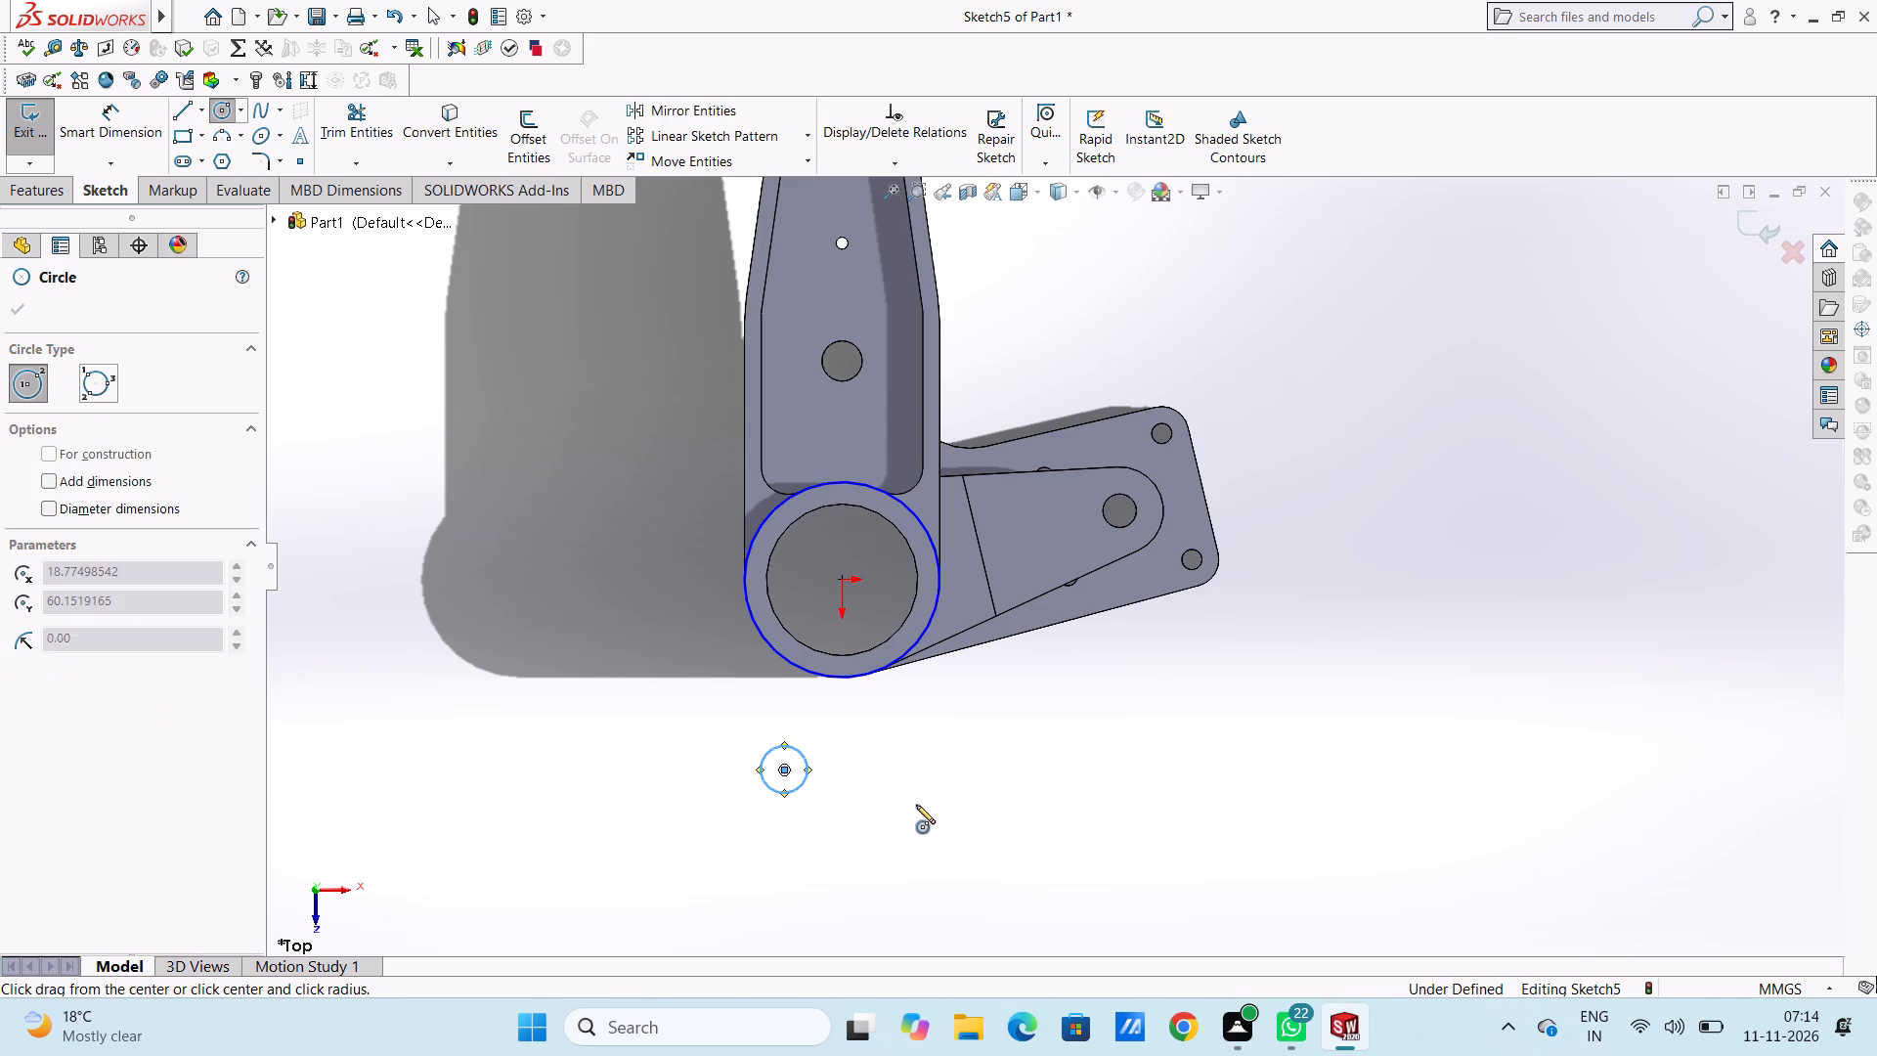
{"action": "key", "text": "7"}
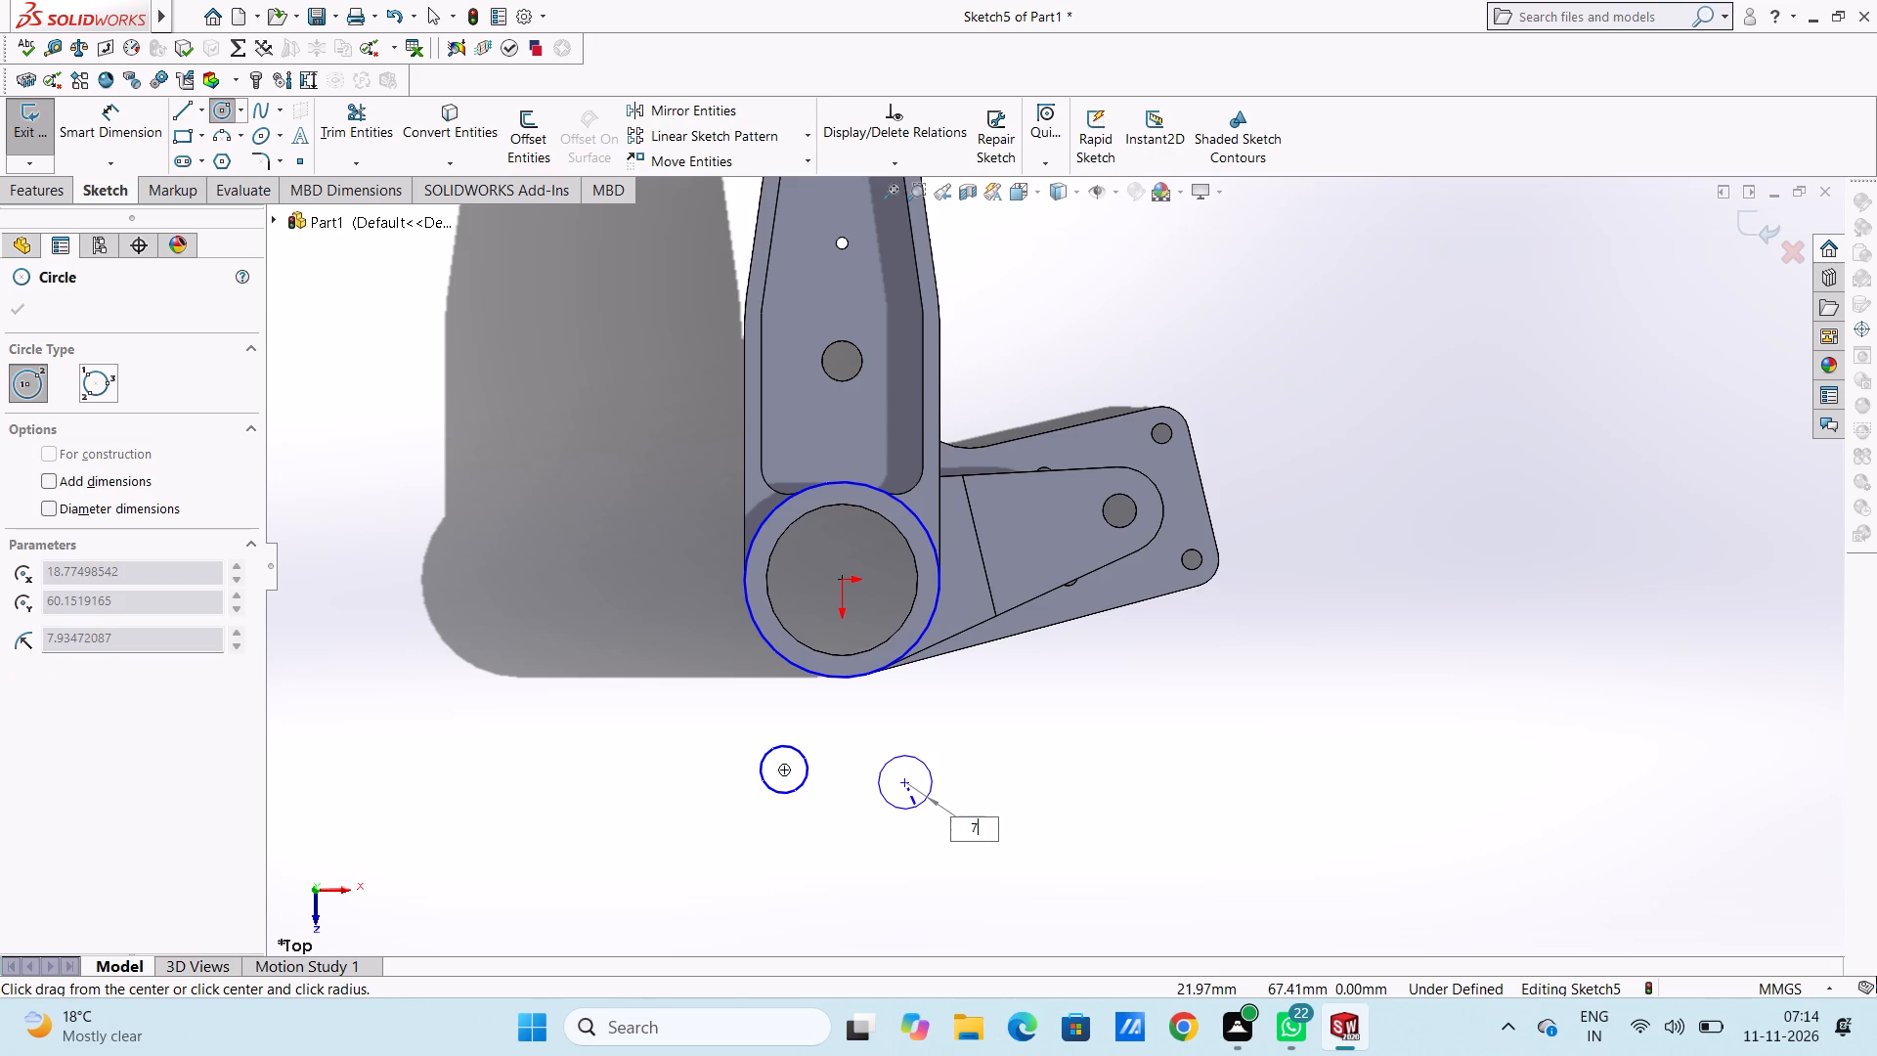
{"action": "key", "text": "Return"}
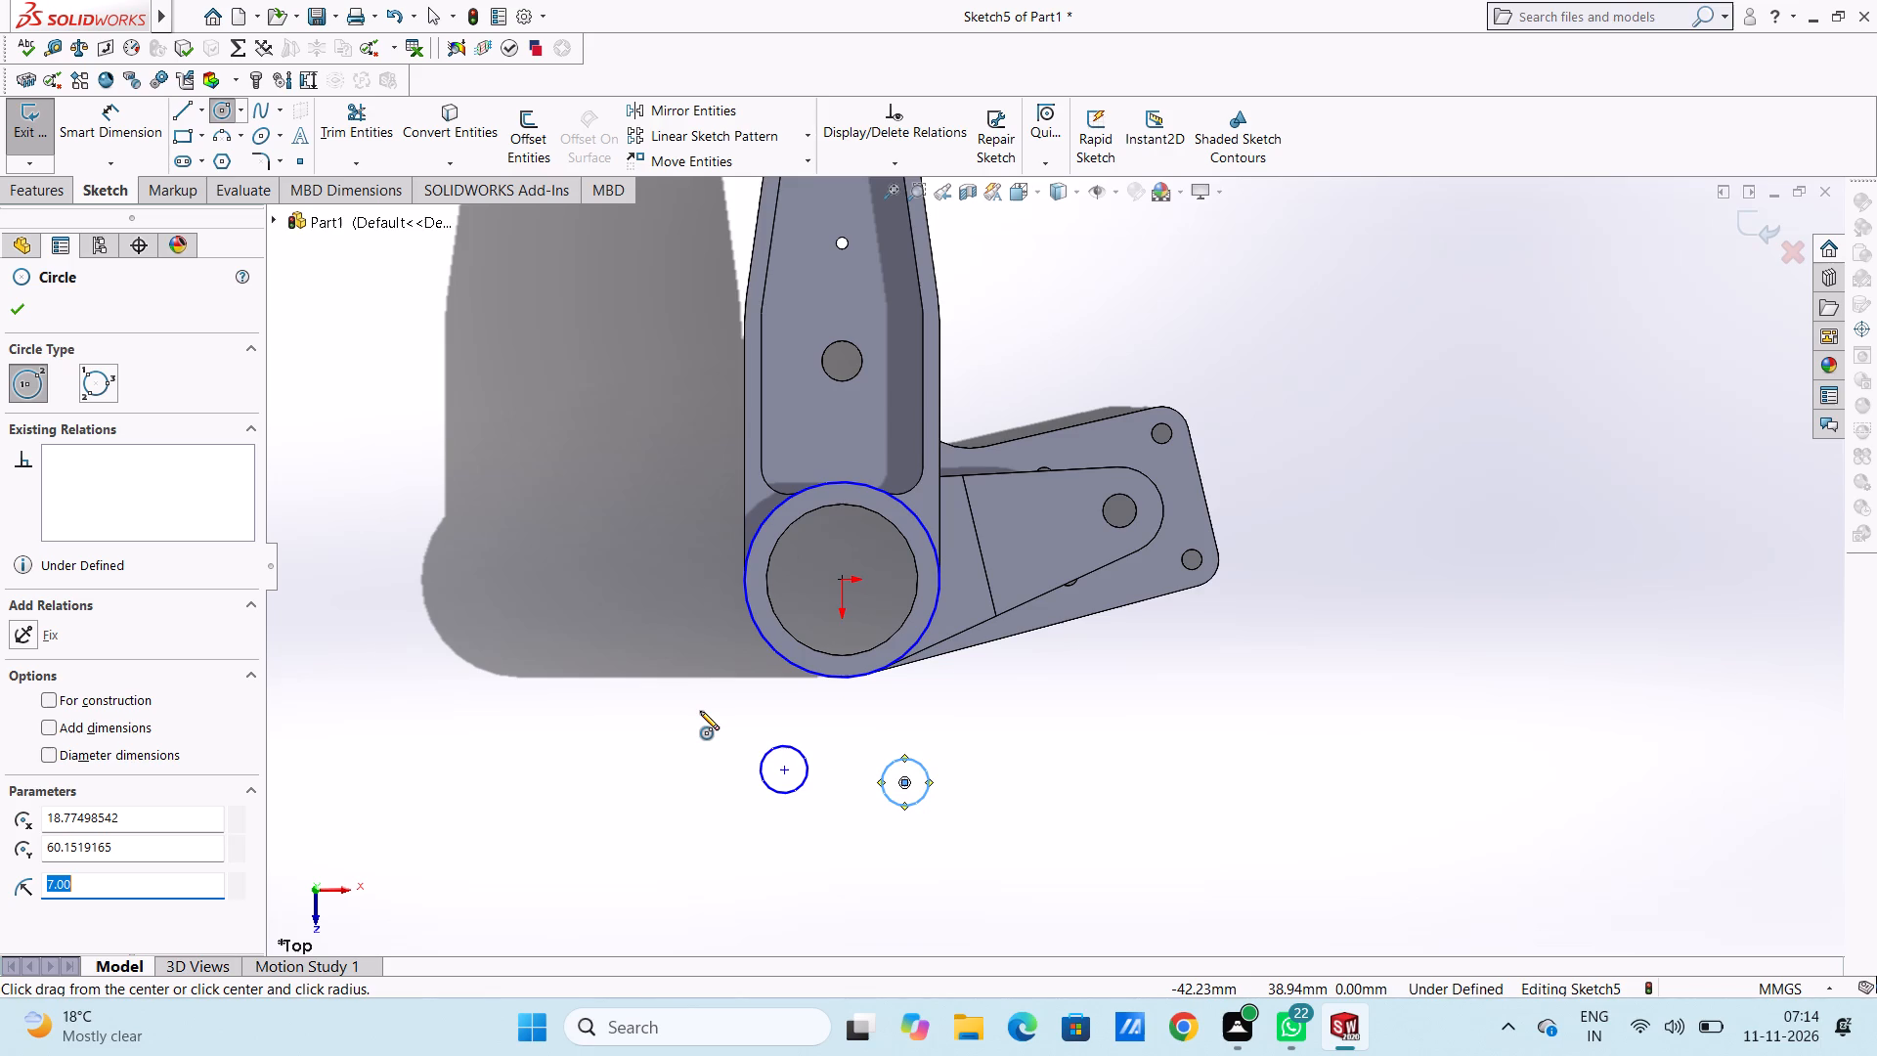
{"action": "left_click", "coordinate": [15, 306]}
{"action": "left_click", "coordinate": [355, 465]}
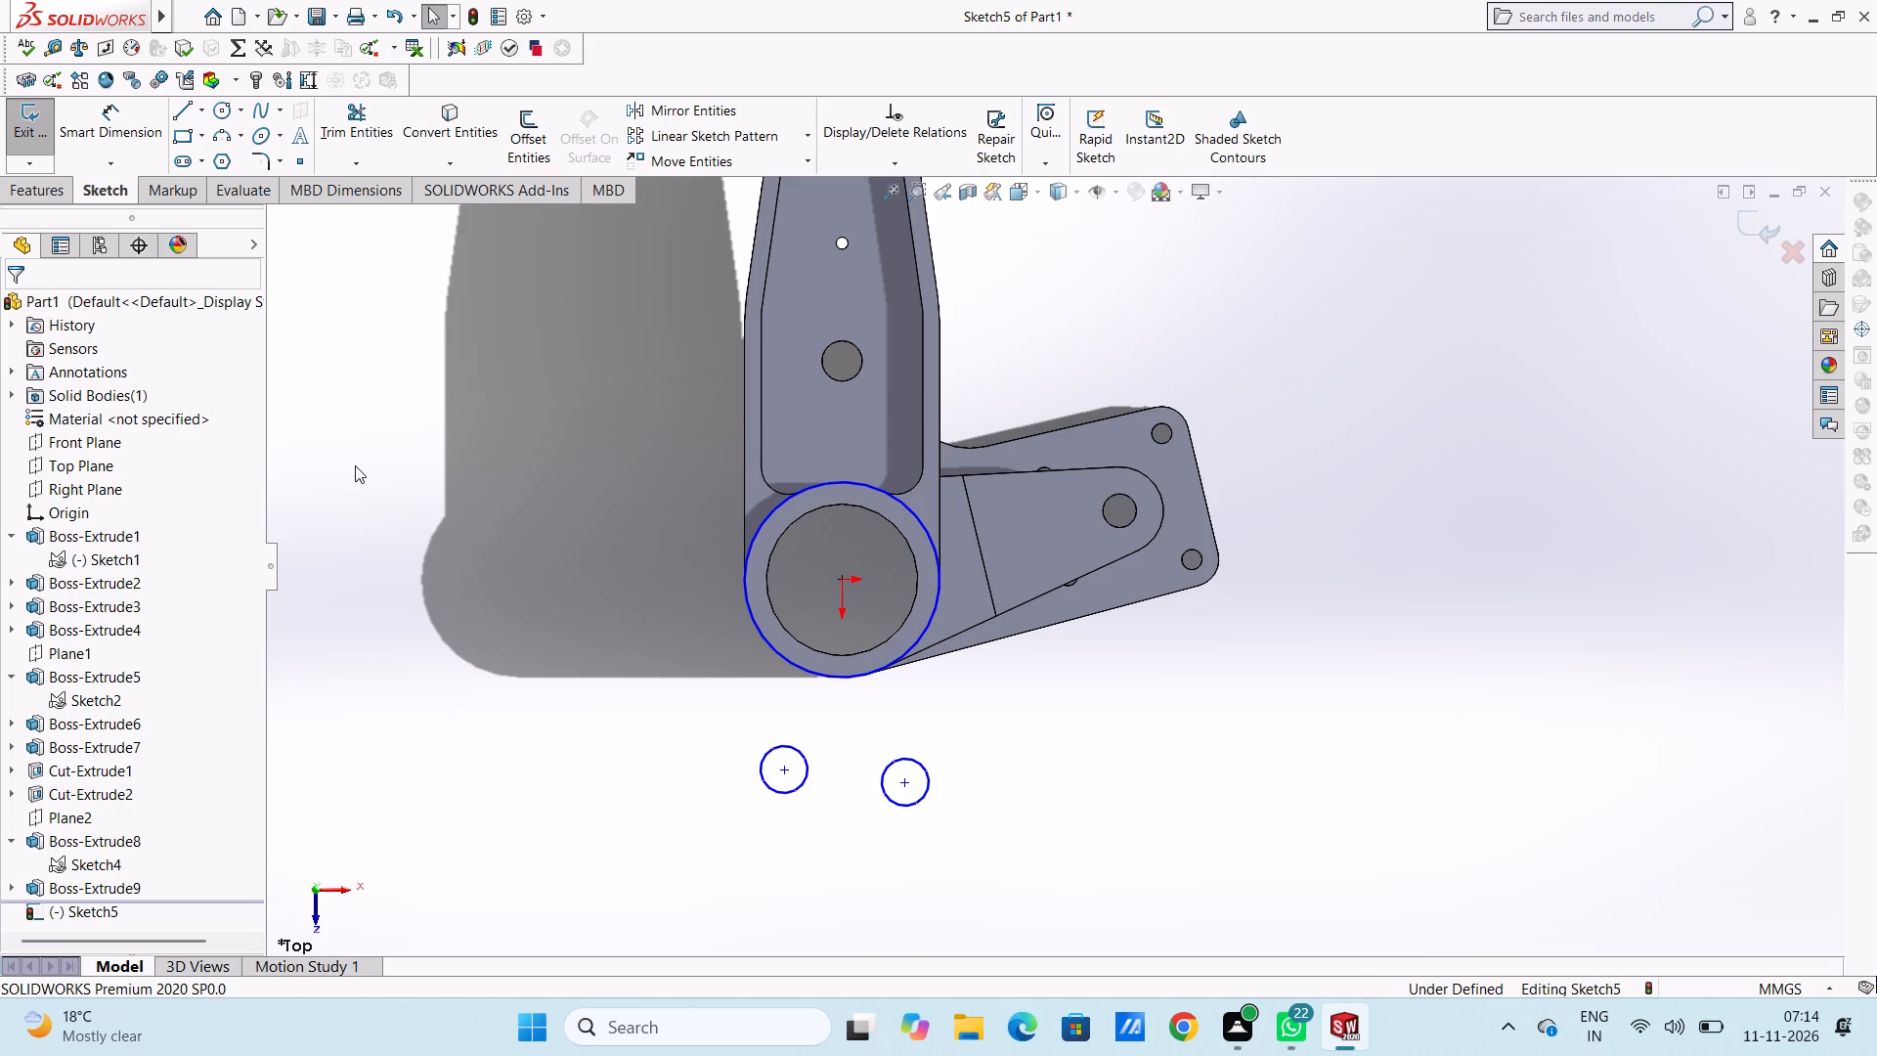
Add diameter dimensions to the large origin-centred circle and both small circles, keeping their drawn sizes.
{"action": "left_click", "coordinate": [85, 120]}
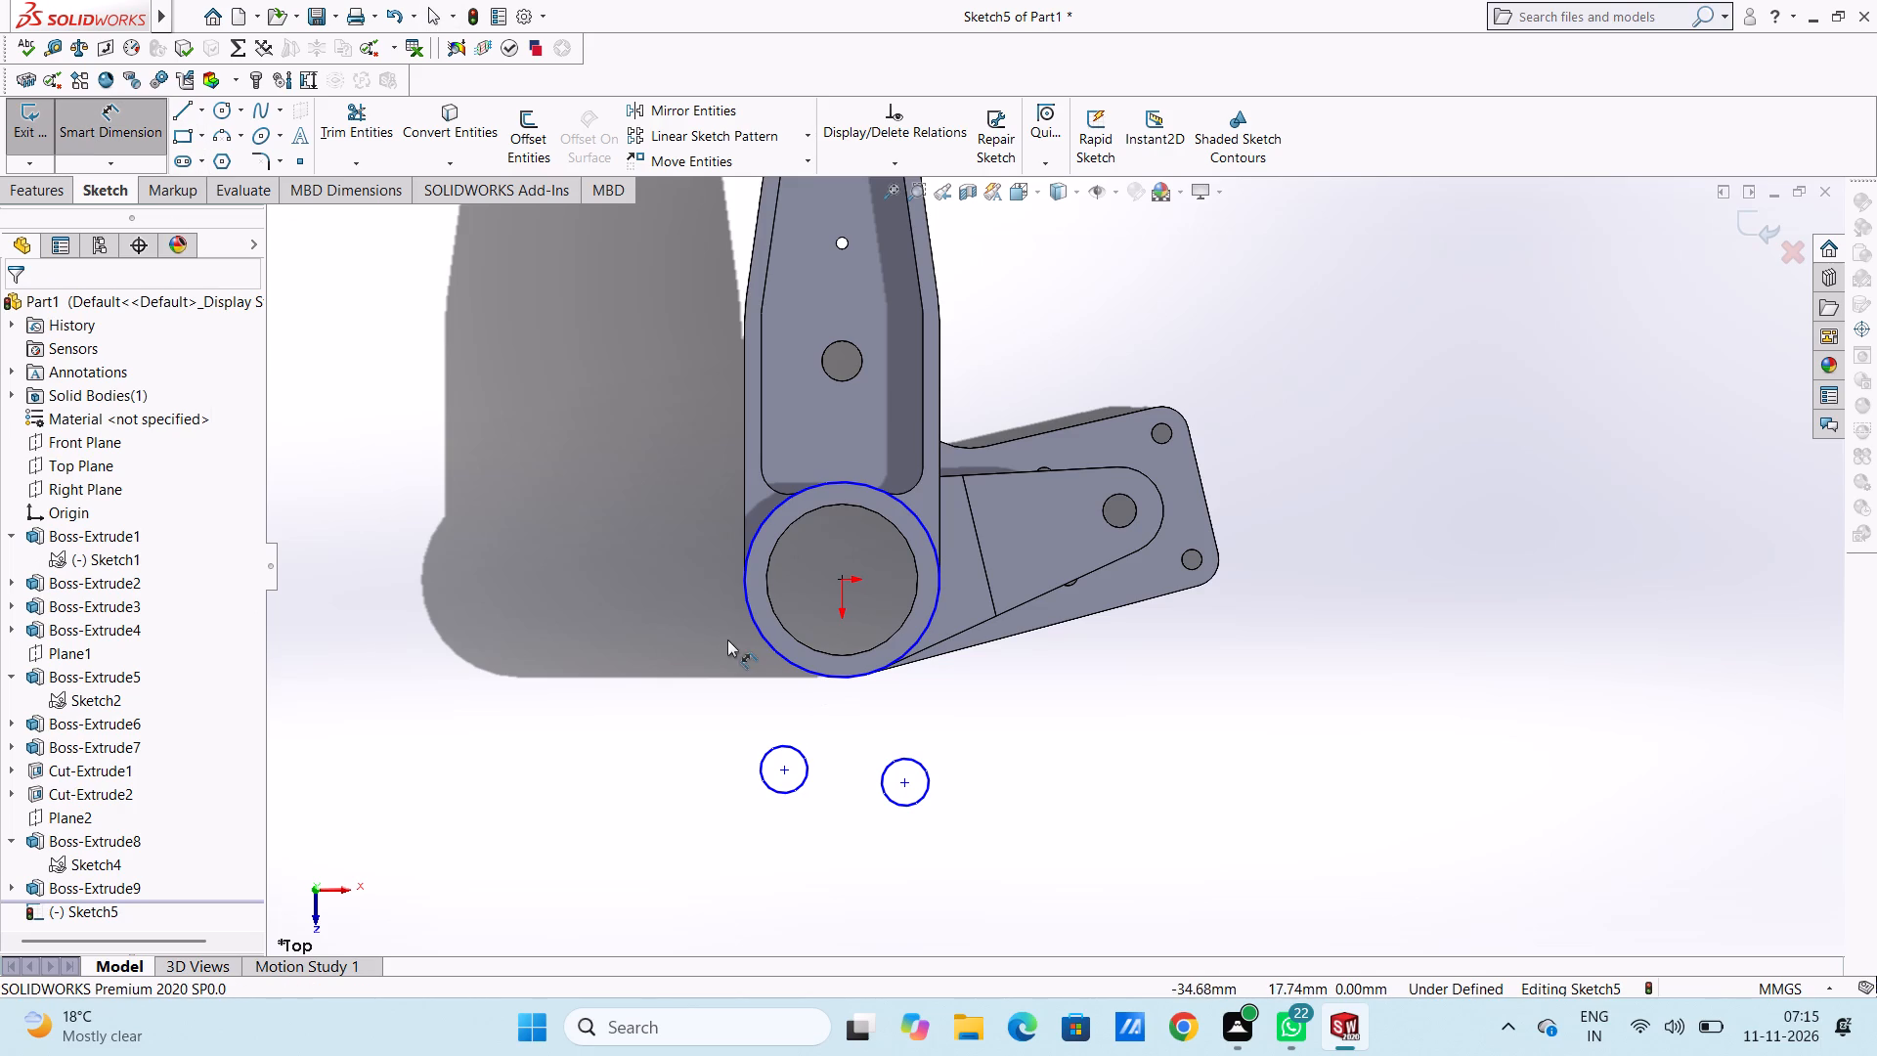
{"action": "left_click", "coordinate": [754, 624]}
{"action": "left_click", "coordinate": [503, 378]}
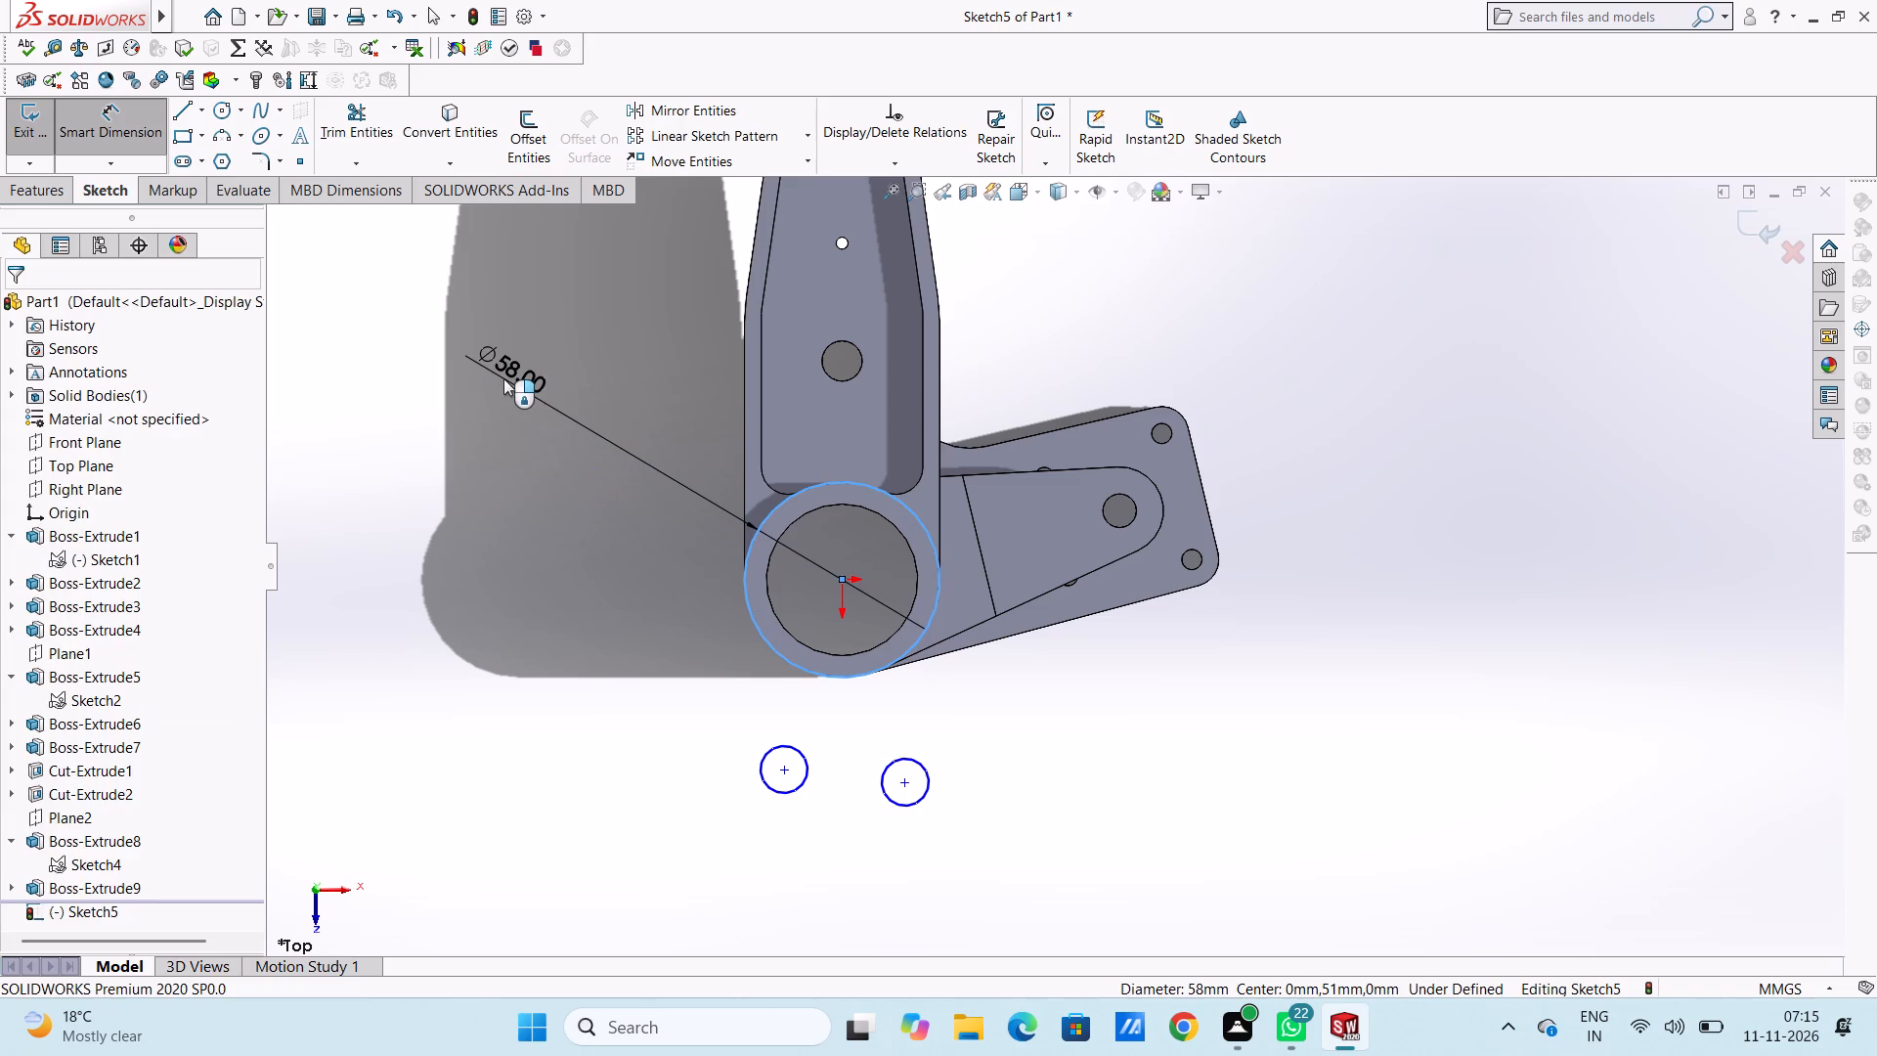
{"action": "double_click", "coordinate": [419, 346]}
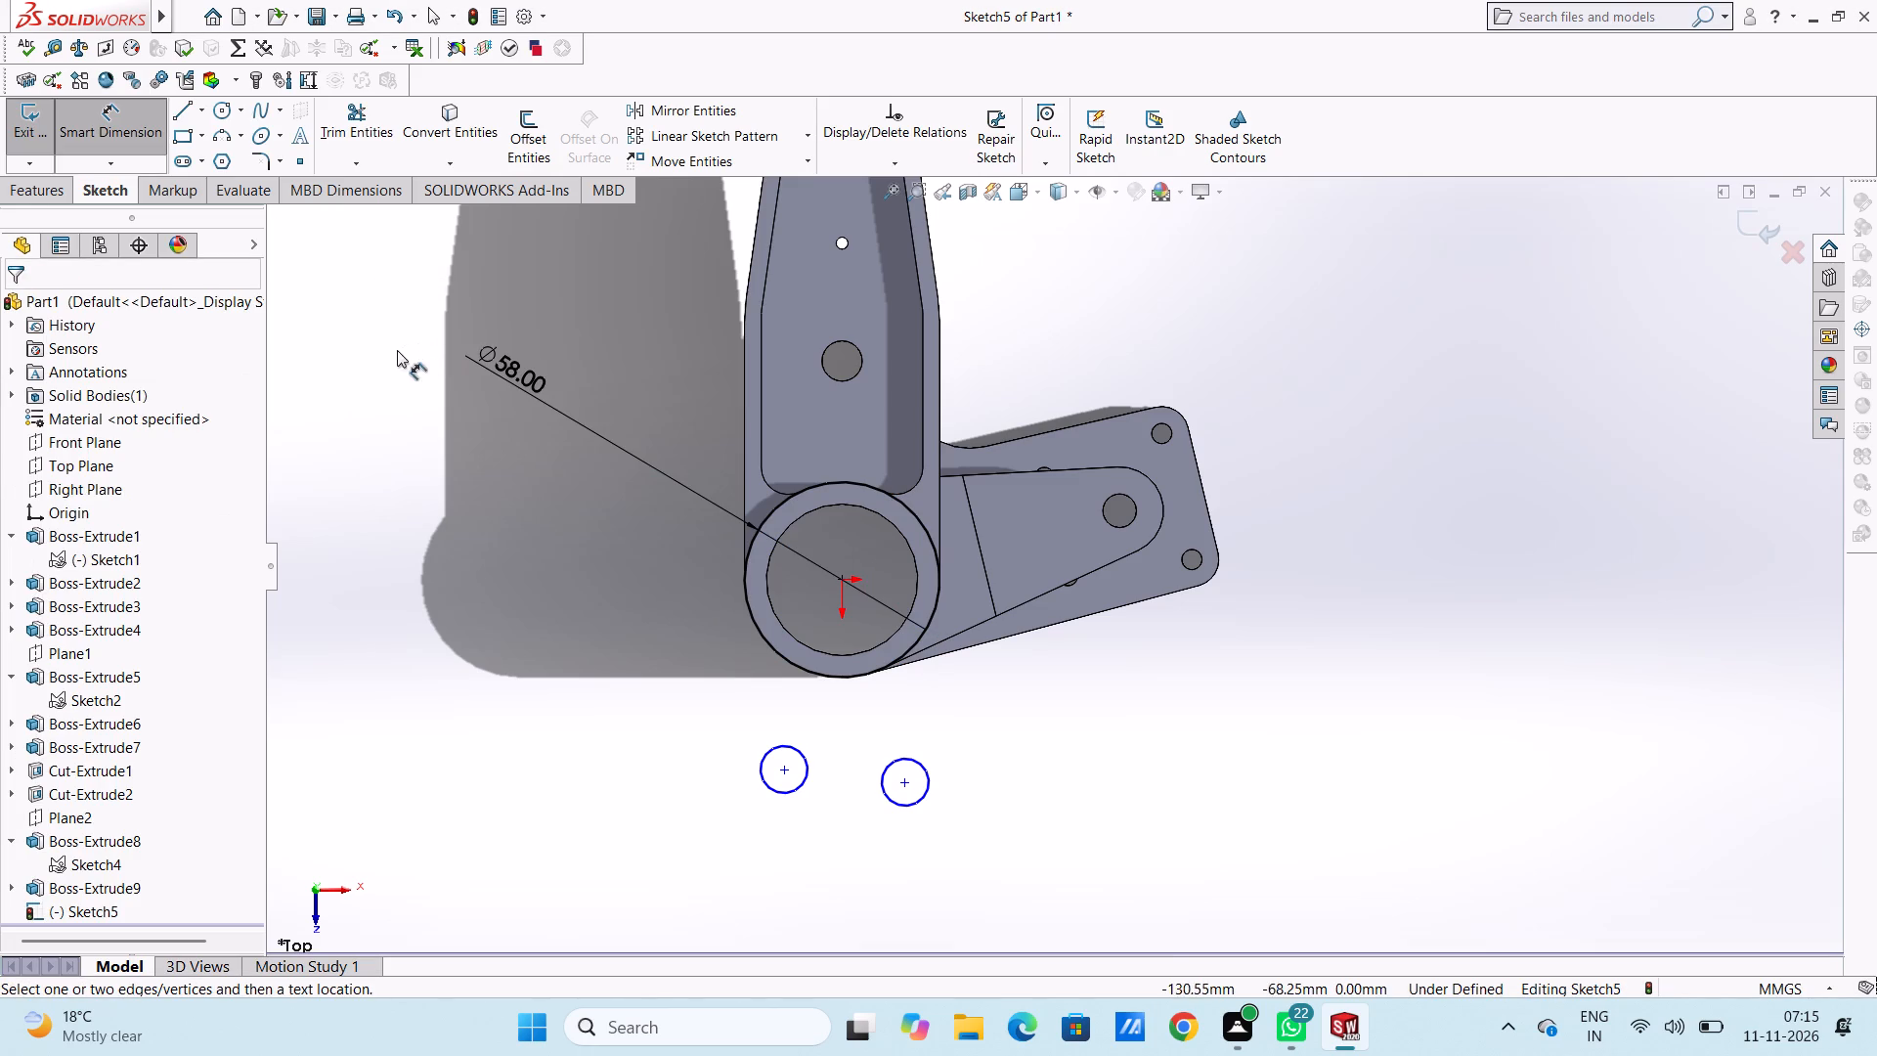
{"action": "scroll", "coordinate": [847, 768], "scroll_direction": "up", "scroll_amount": 3}
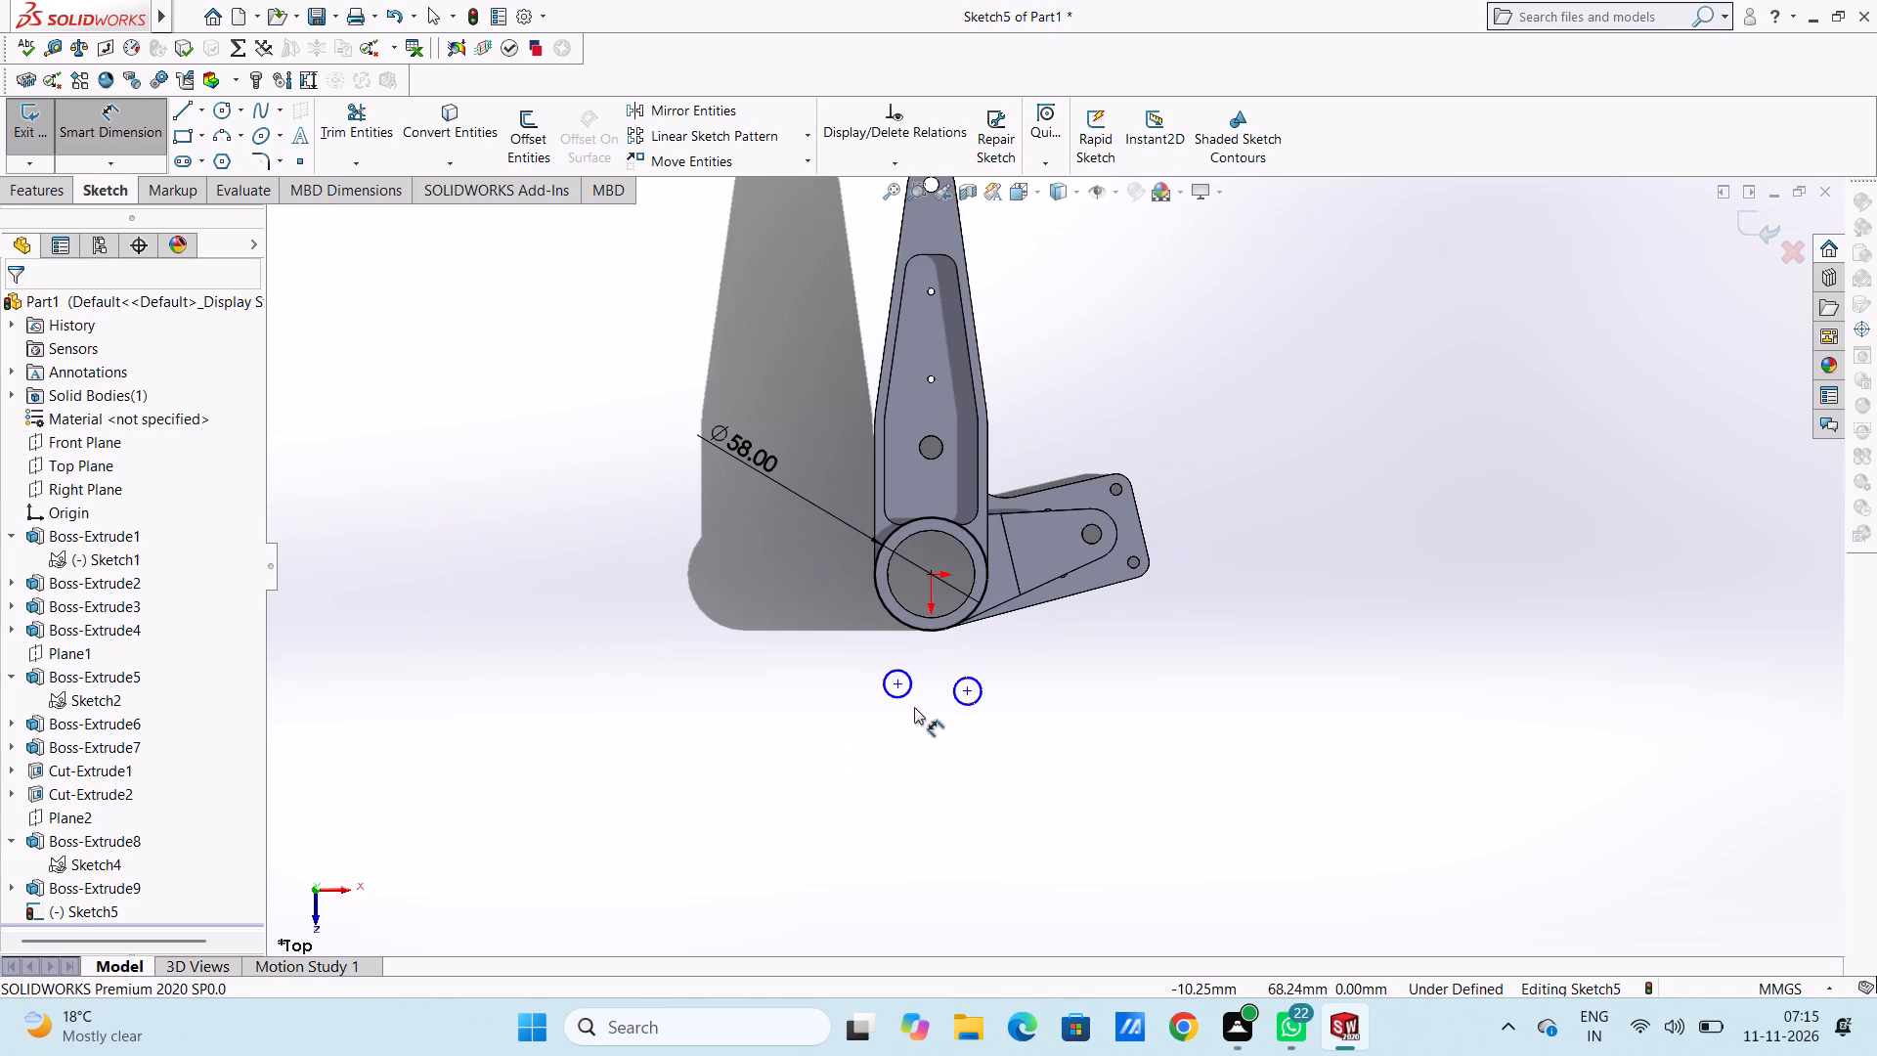
{"action": "scroll", "coordinate": [922, 705], "scroll_direction": "down", "scroll_amount": 3}
{"action": "left_click", "coordinate": [902, 661]}
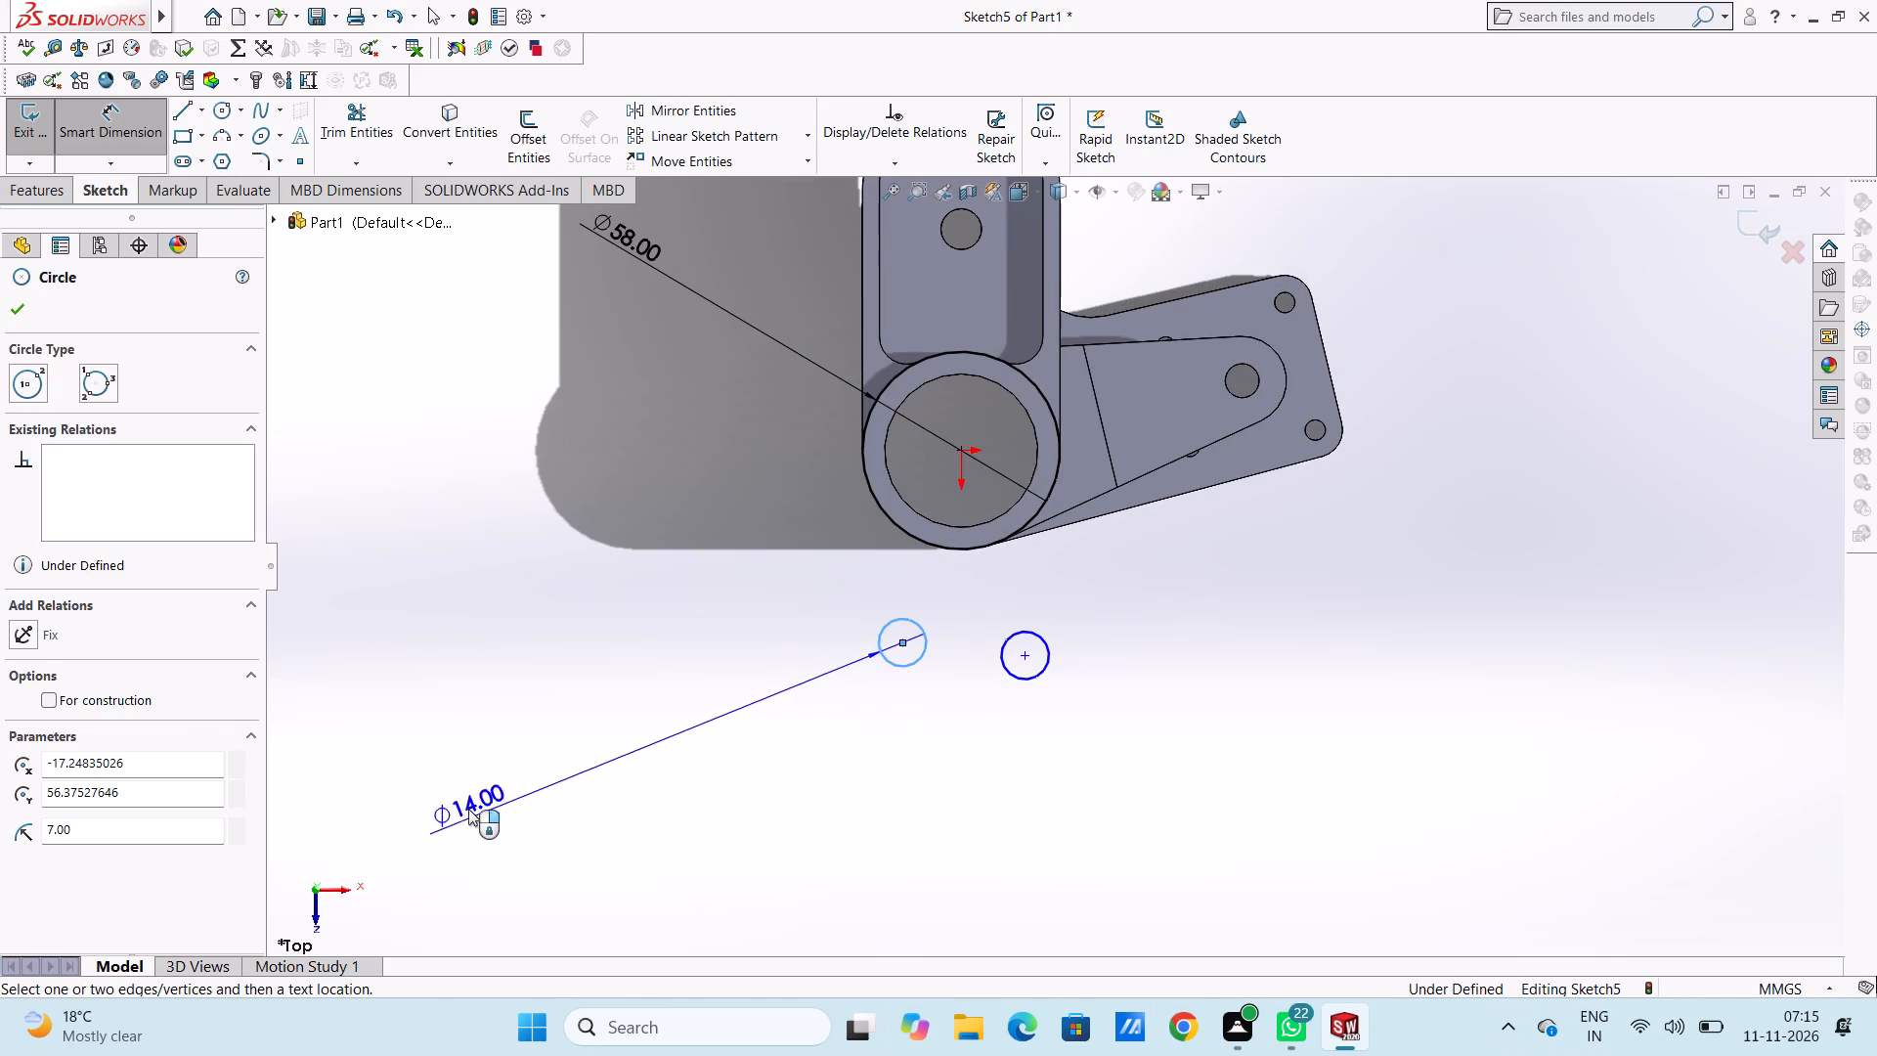
{"action": "left_click", "coordinate": [468, 798]}
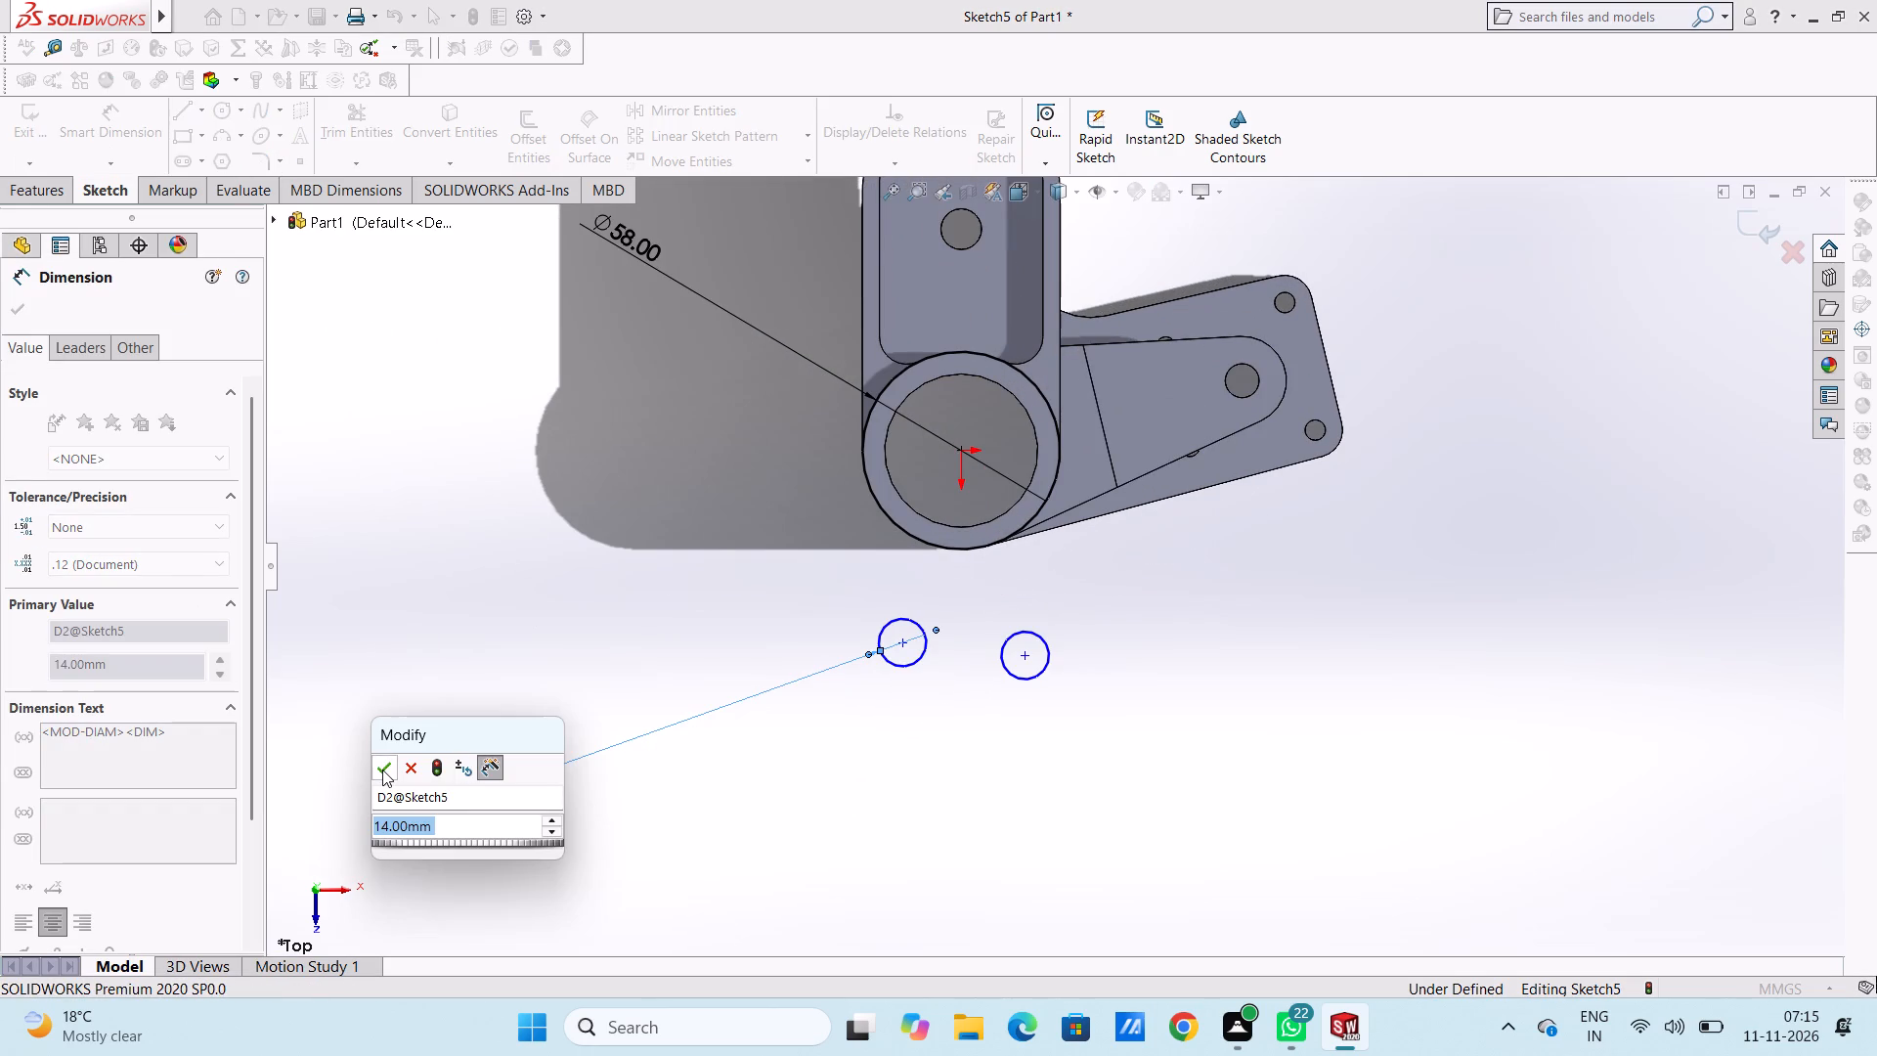
{"action": "left_click", "coordinate": [382, 769]}
{"action": "left_click", "coordinate": [467, 645]}
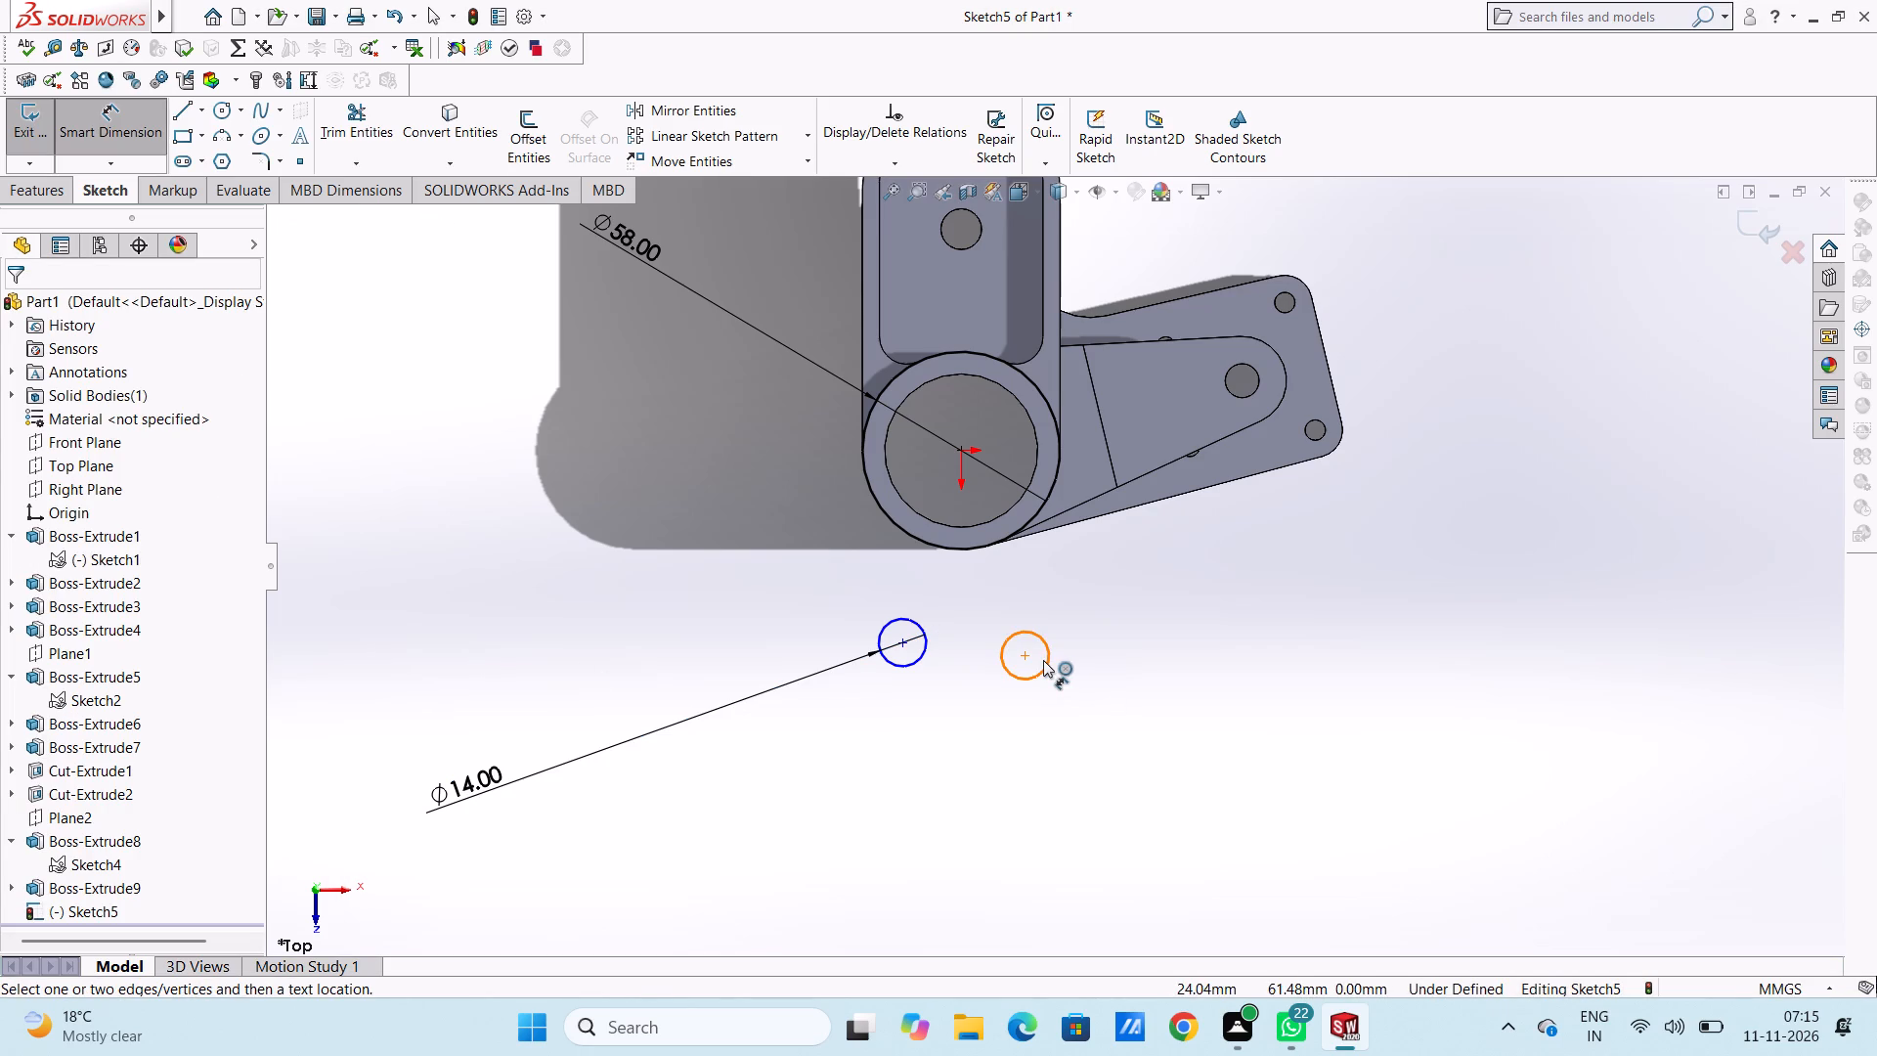
{"action": "left_click", "coordinate": [1043, 660]}
{"action": "left_click", "coordinate": [1361, 798]}
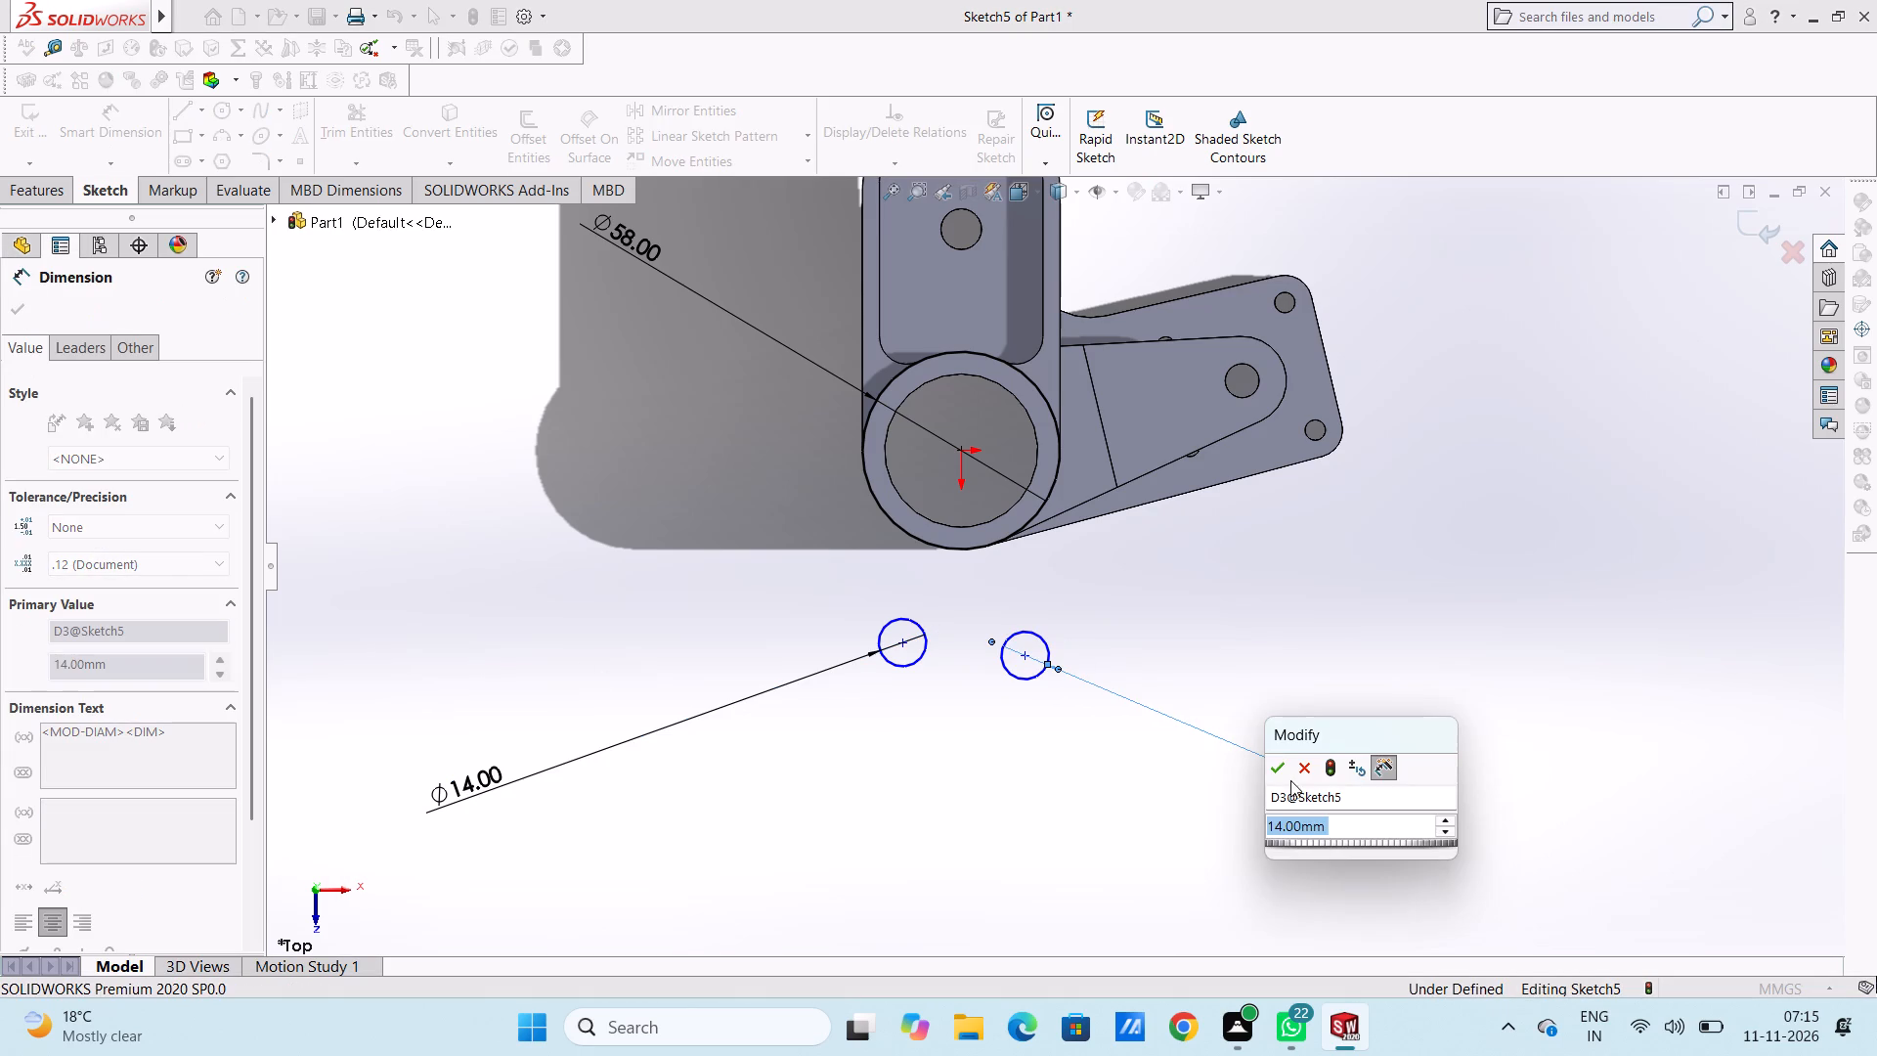
{"action": "left_click", "coordinate": [1282, 775]}
{"action": "left_click", "coordinate": [1283, 676]}
Dimension the vertical distance from the origin to the right-hand small circle's centre as 40 mm.
{"action": "scroll", "coordinate": [1190, 635], "scroll_direction": "up", "scroll_amount": 3}
{"action": "scroll", "coordinate": [1048, 467], "scroll_direction": "down", "scroll_amount": 1}
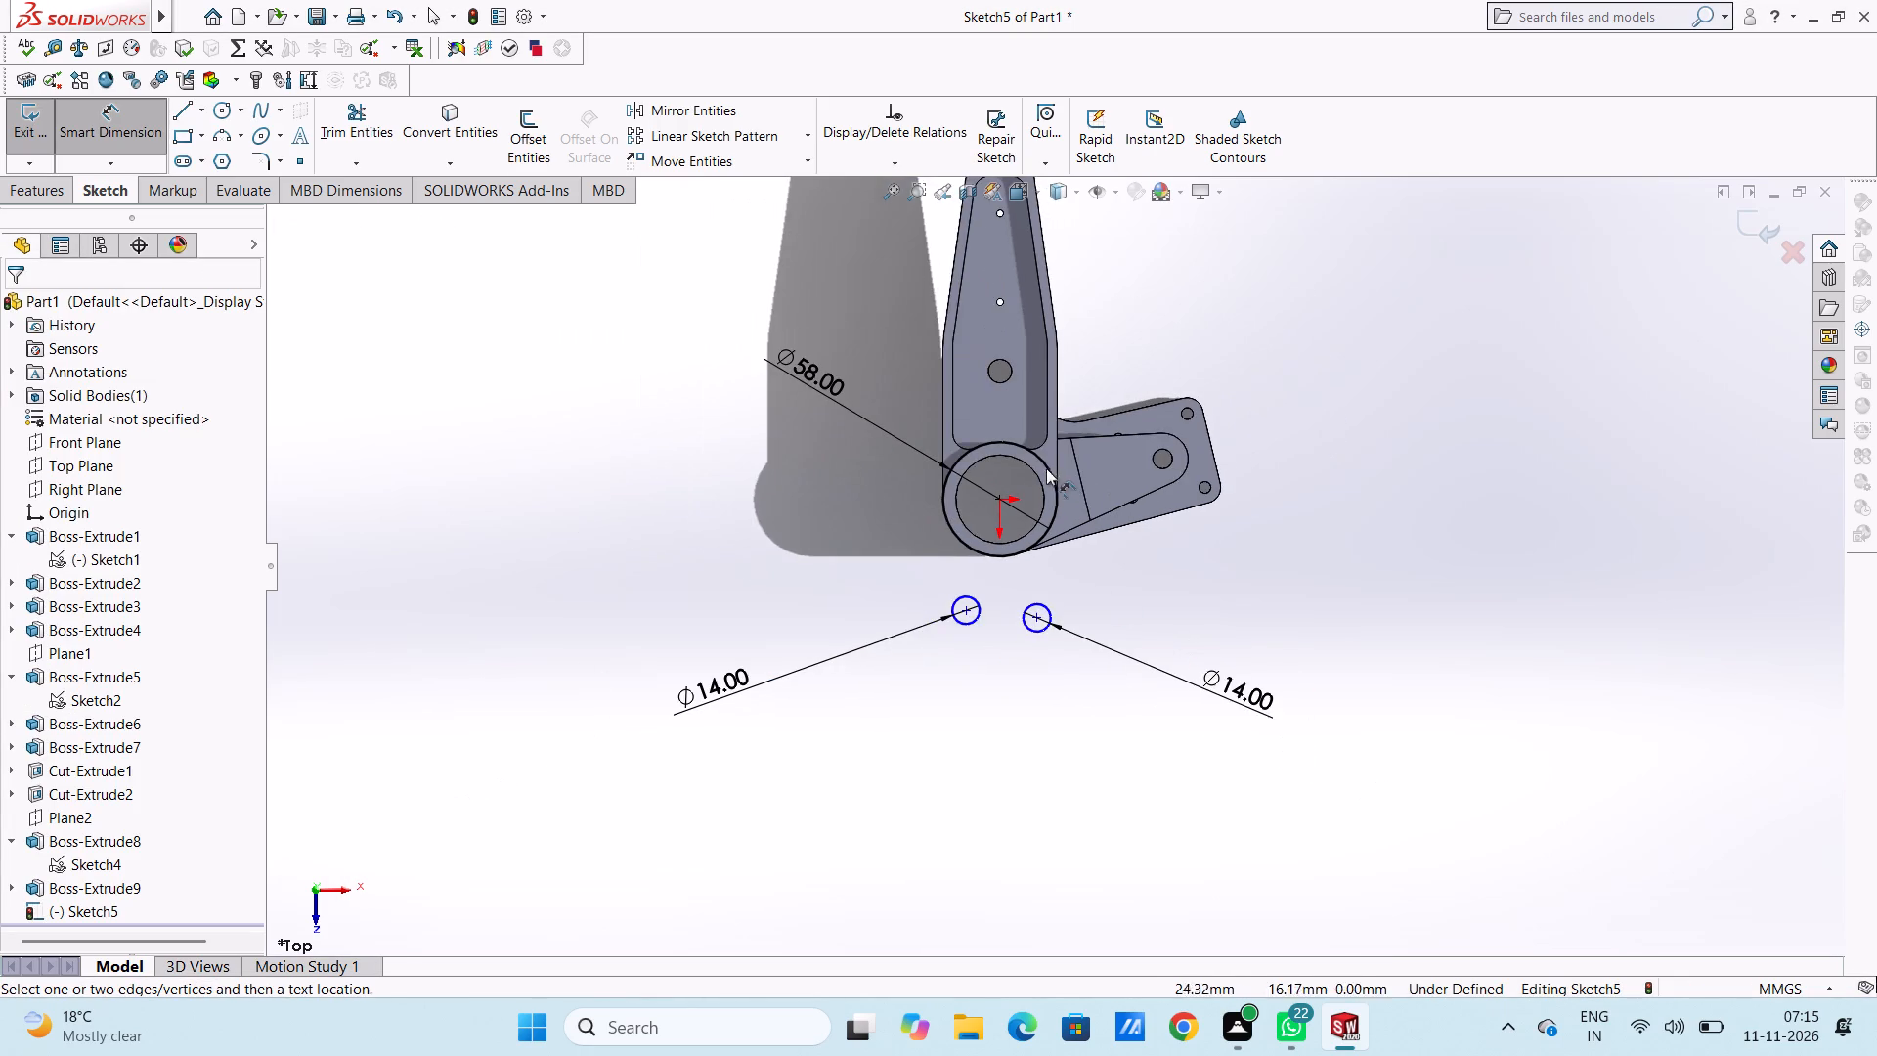
{"action": "scroll", "coordinate": [1046, 468], "scroll_direction": "down", "scroll_amount": 3}
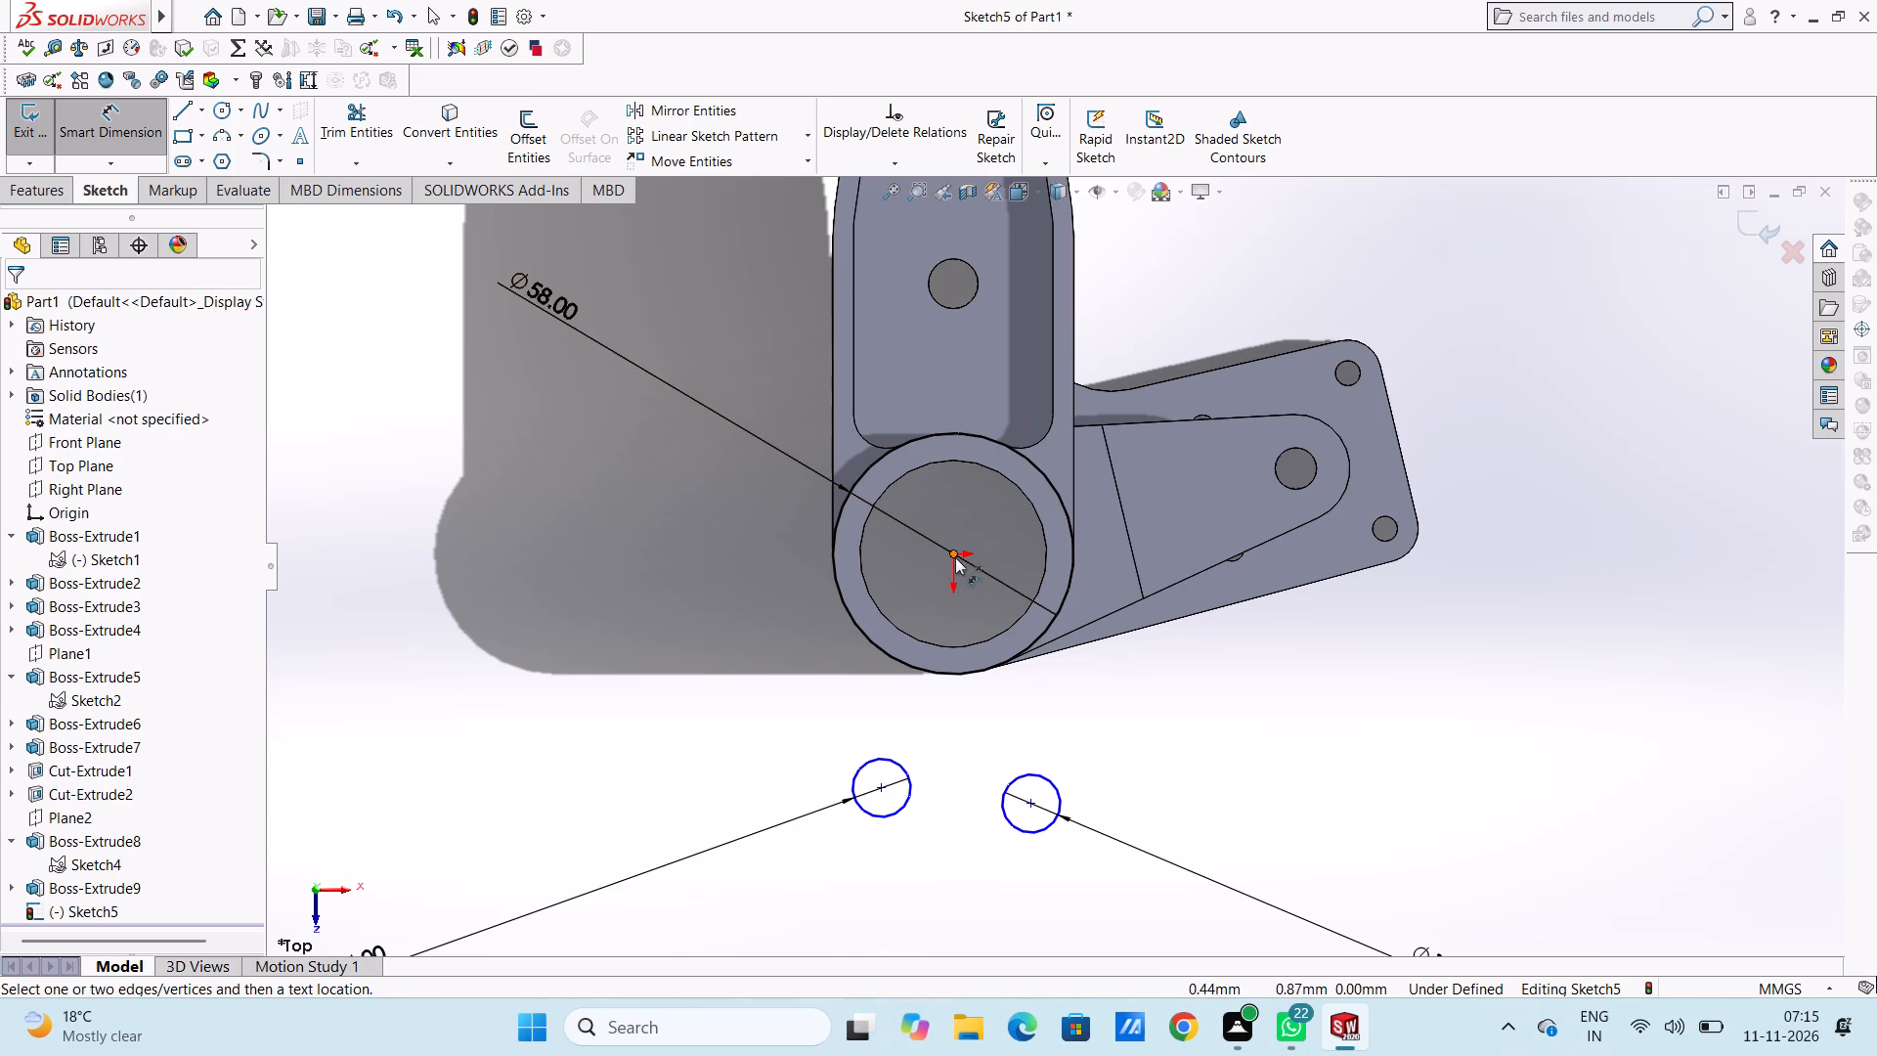
{"action": "left_click", "coordinate": [955, 557]}
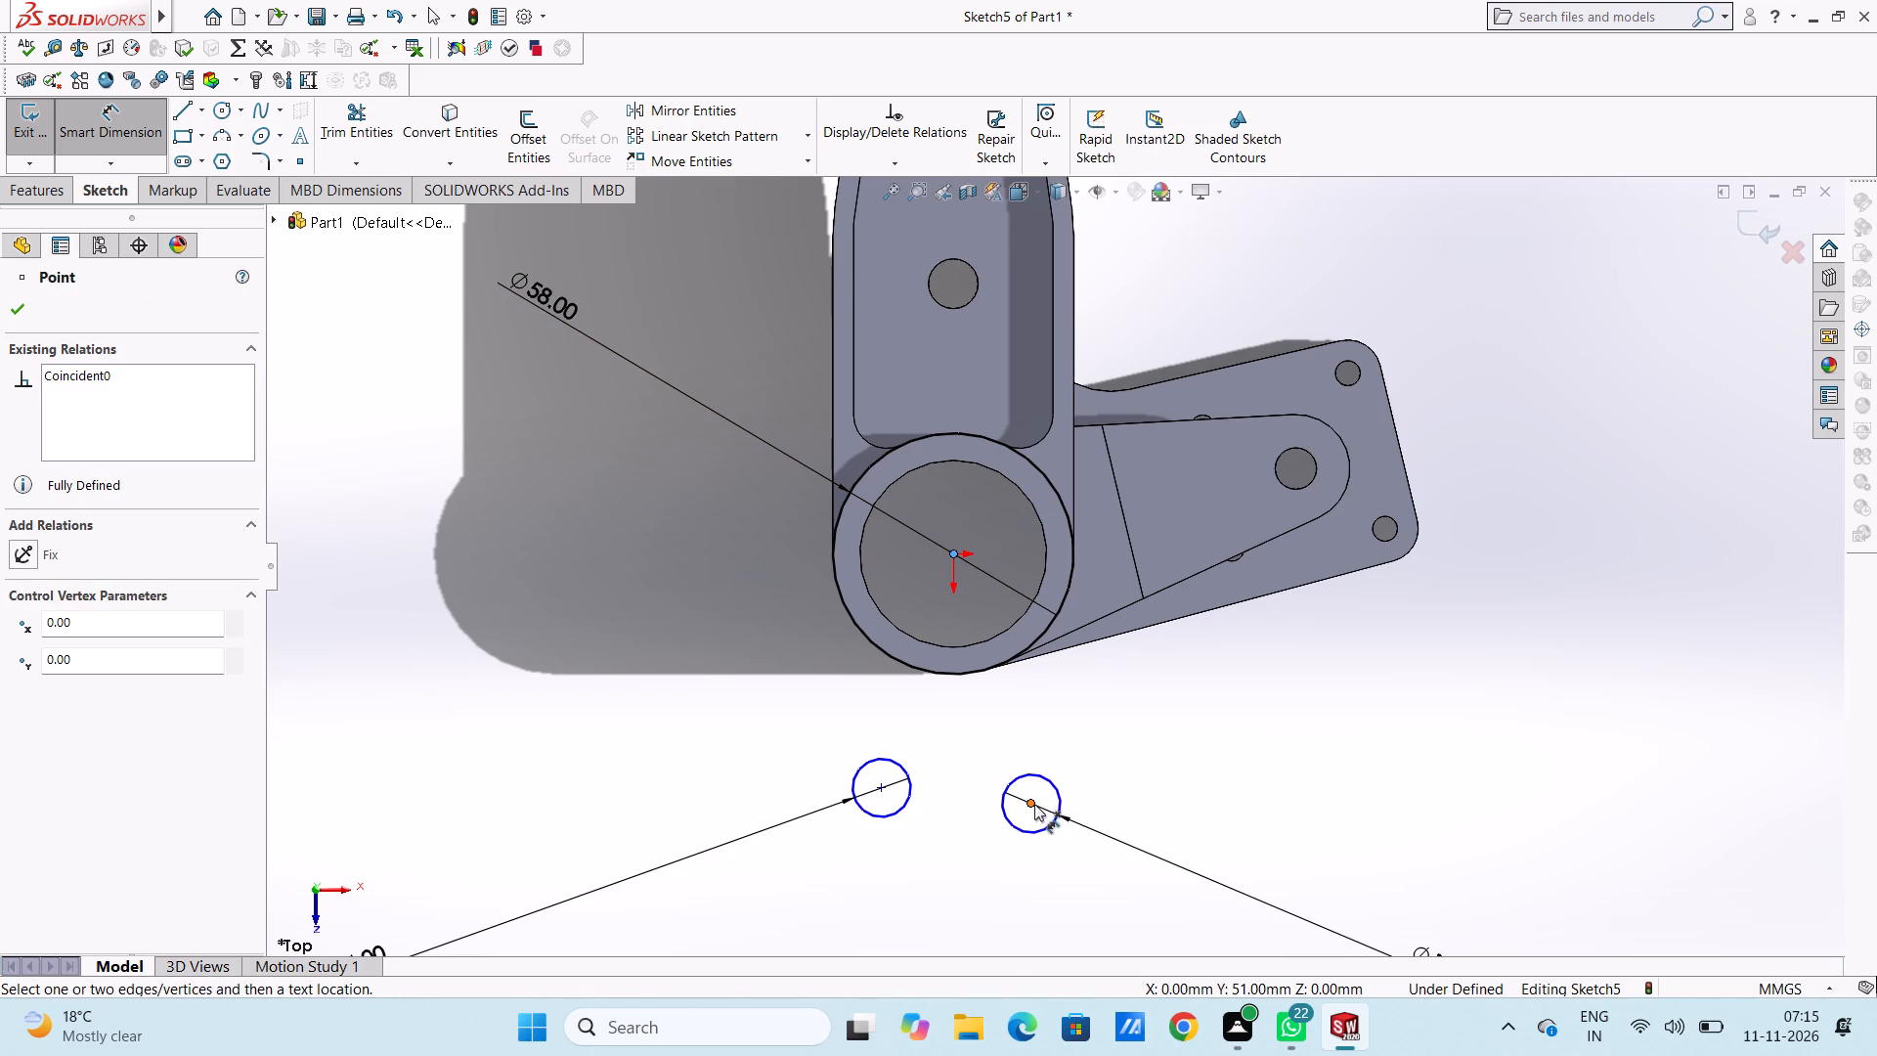
{"action": "left_click", "coordinate": [1034, 804]}
{"action": "scroll", "coordinate": [475, 688], "scroll_direction": "up", "scroll_amount": 3}
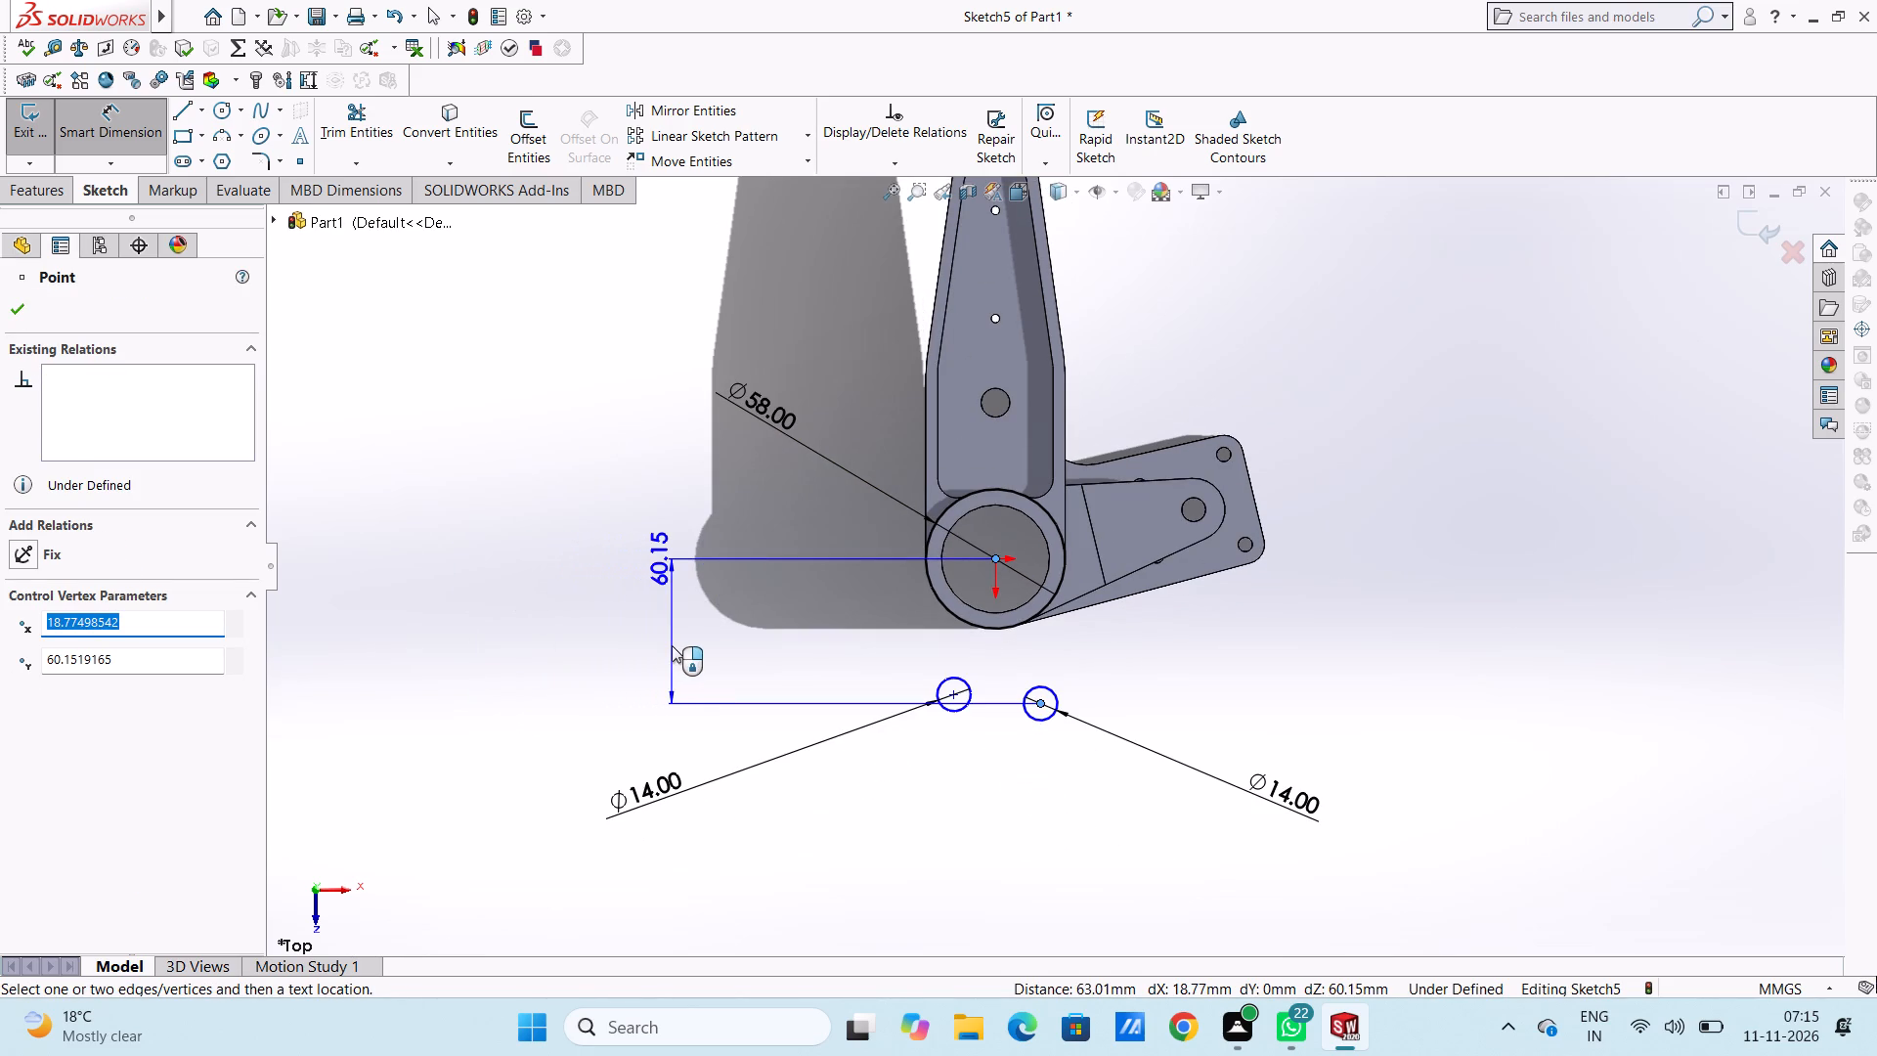
{"action": "left_click", "coordinate": [672, 645]}
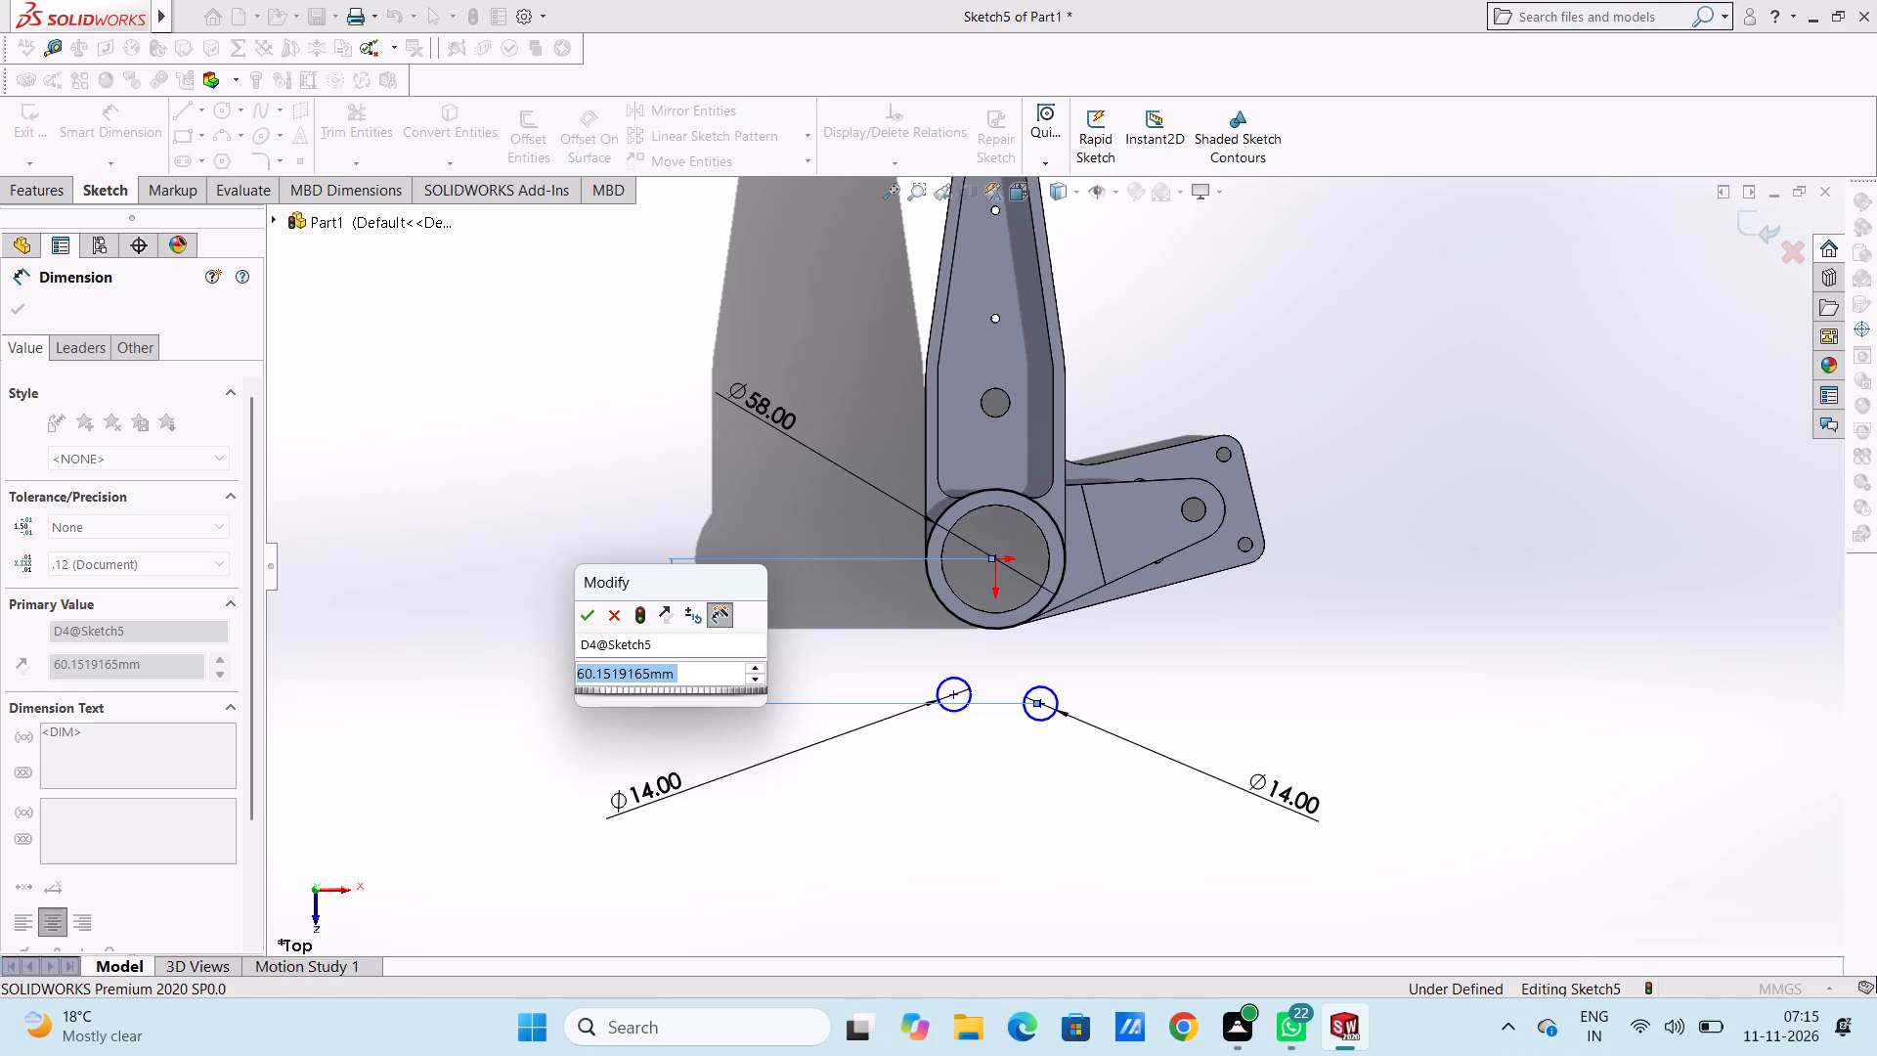
{"action": "type", "text": "40"}
{"action": "key", "text": "Return"}
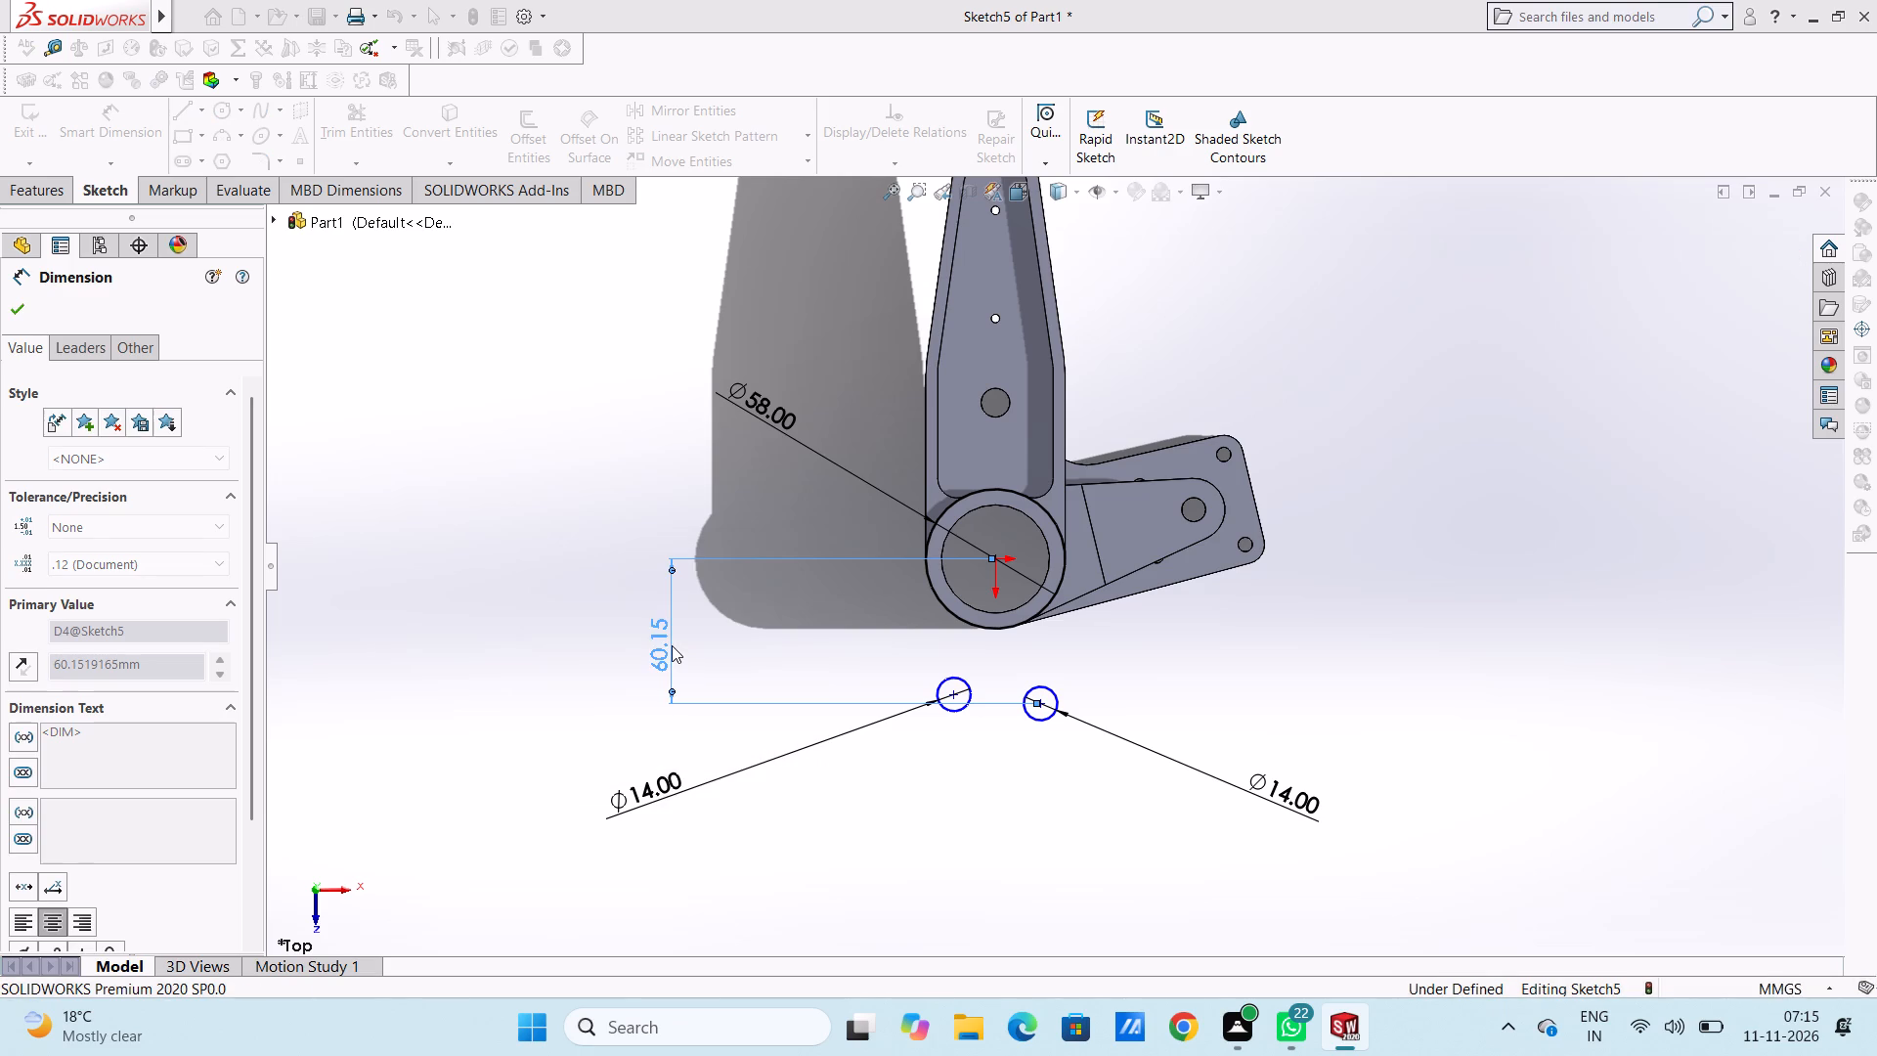
{"action": "left_click", "coordinate": [602, 572]}
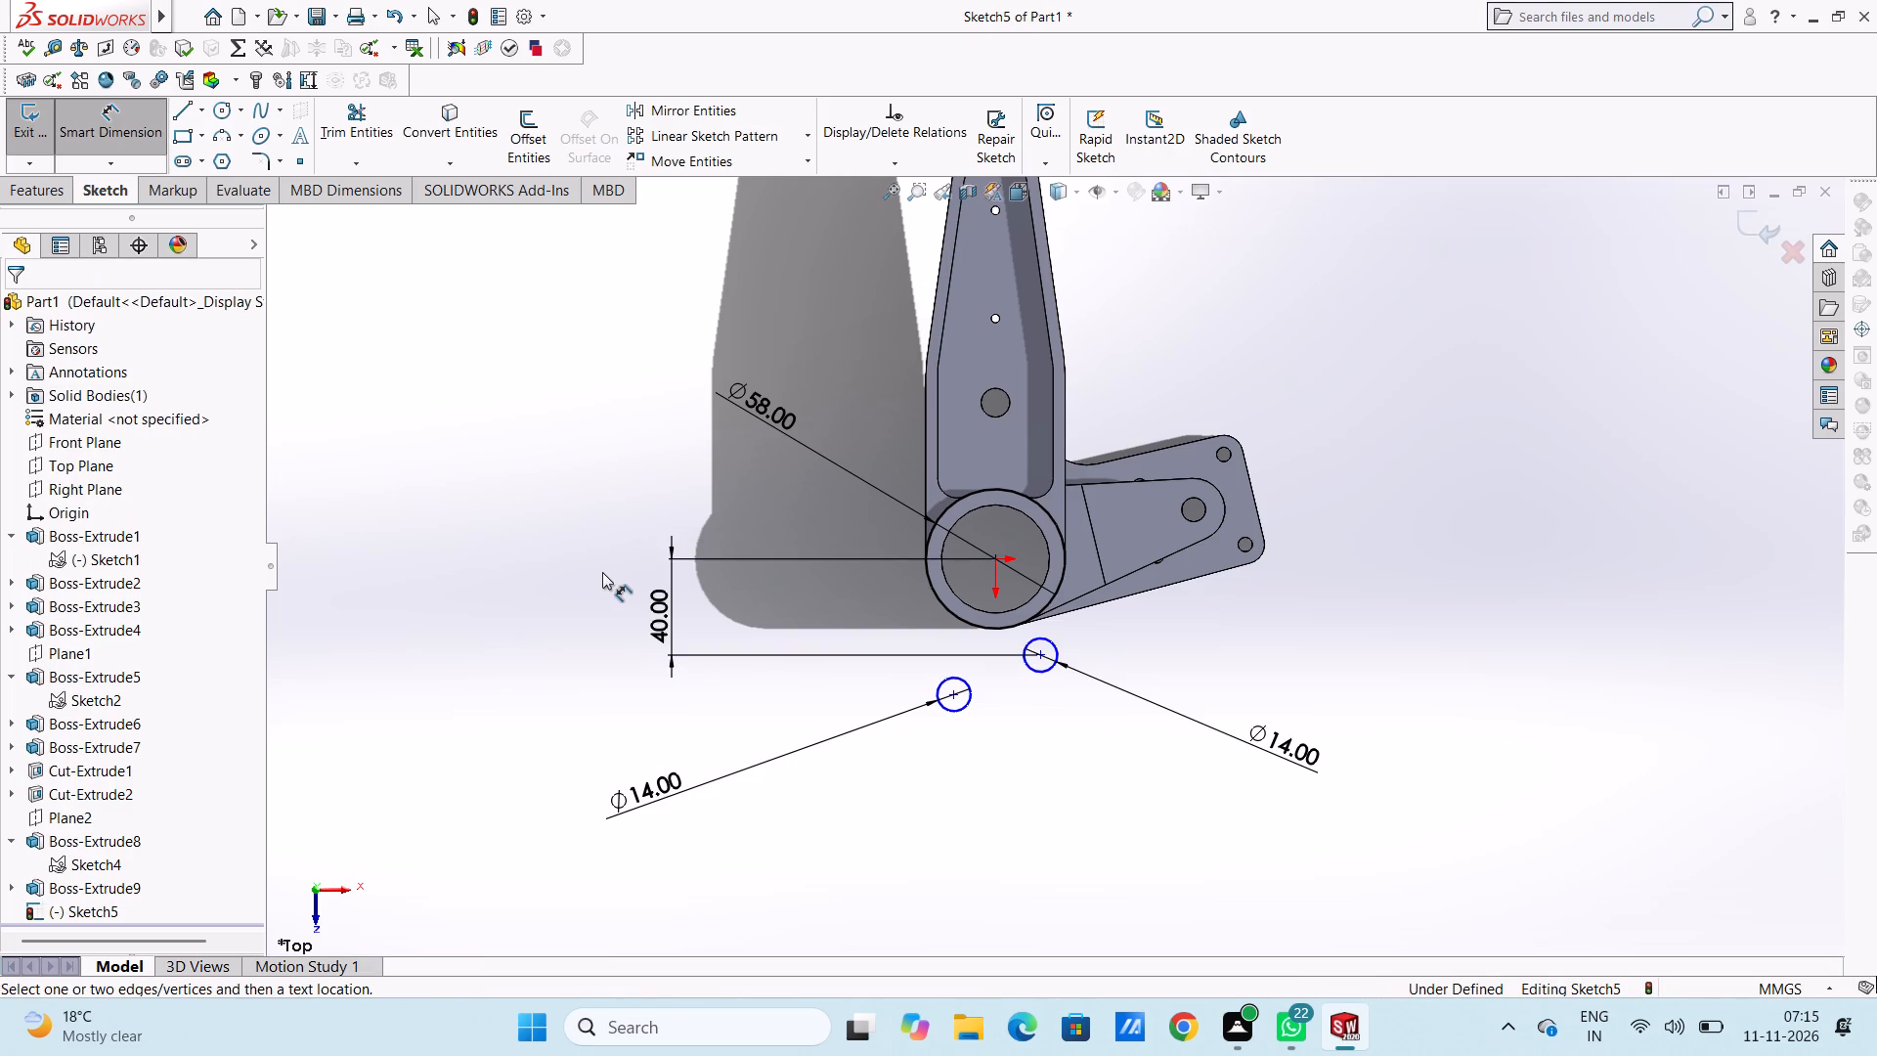
Add a Vertical relation between the large circle's centre at the origin and the right-hand small circle's centre.
{"action": "scroll", "coordinate": [1075, 633], "scroll_direction": "down", "scroll_amount": 3}
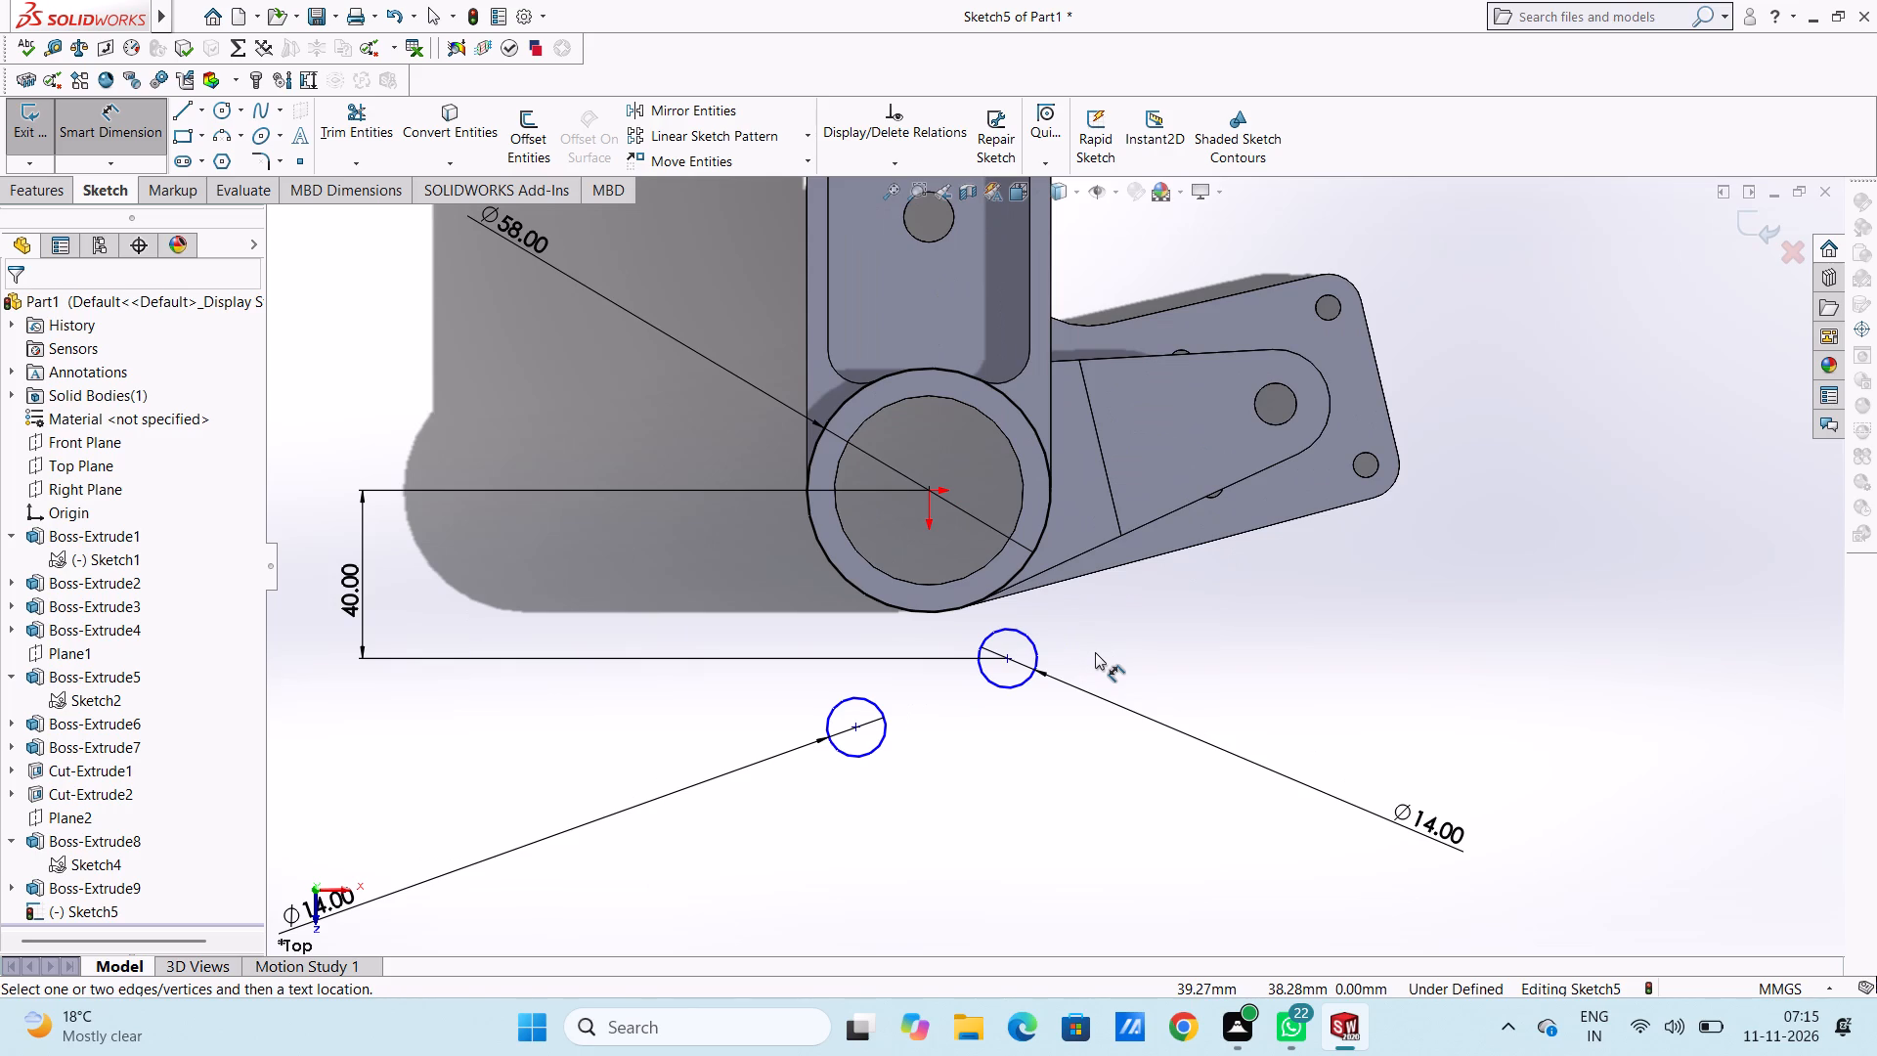
{"action": "scroll", "coordinate": [1064, 622], "scroll_direction": "up", "scroll_amount": 3}
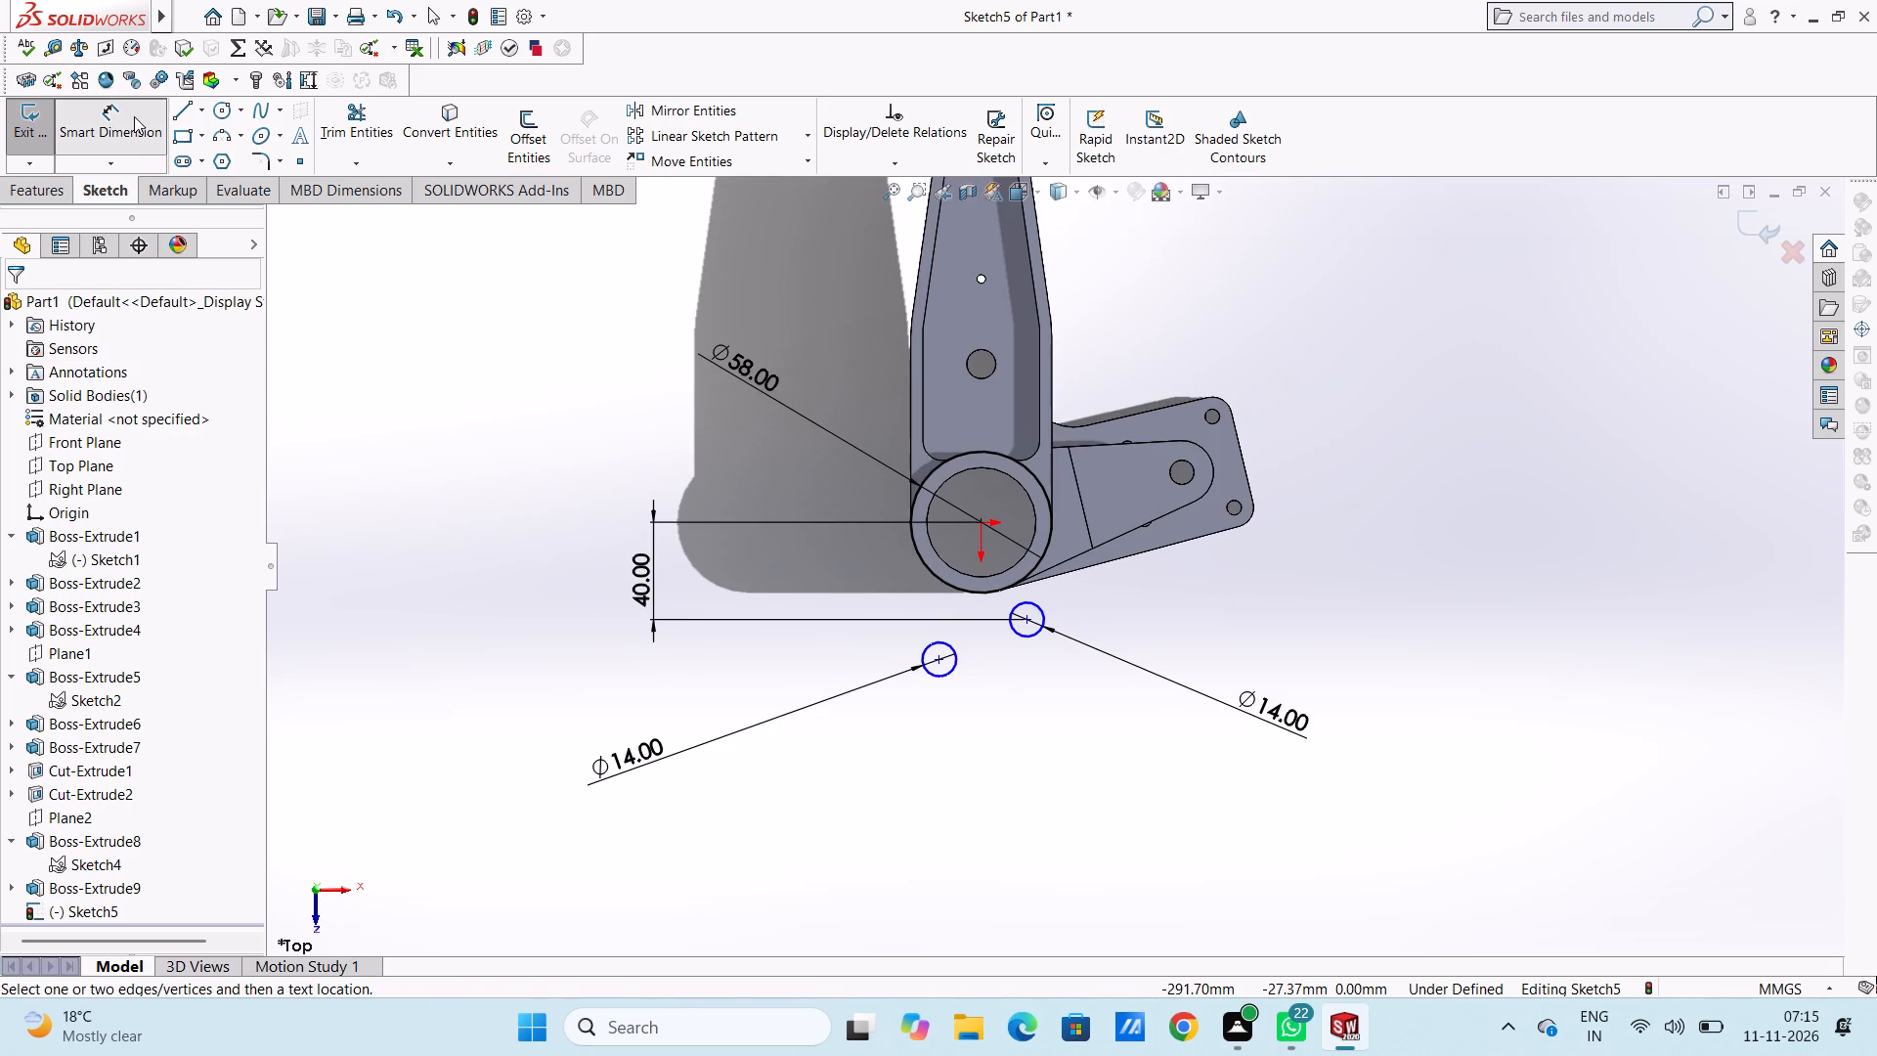
{"action": "left_click", "coordinate": [134, 116]}
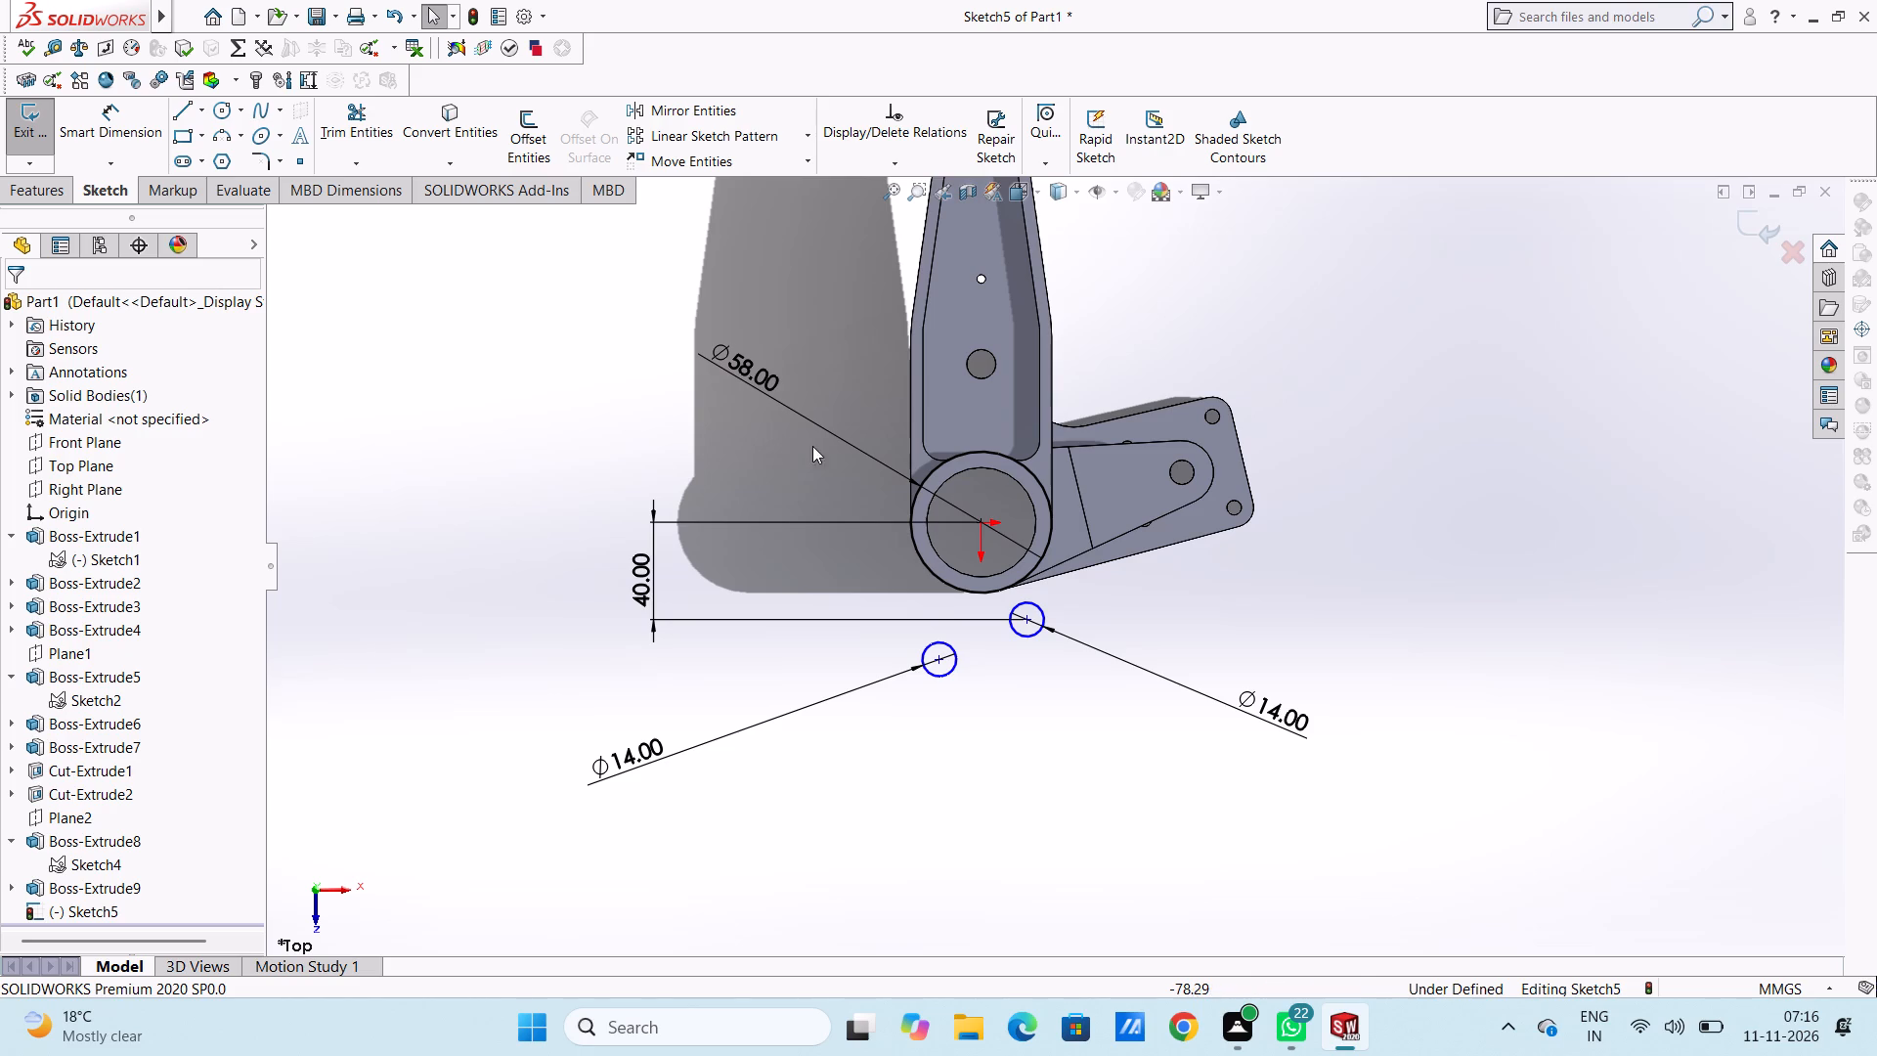
{"action": "left_click", "coordinate": [984, 521]}
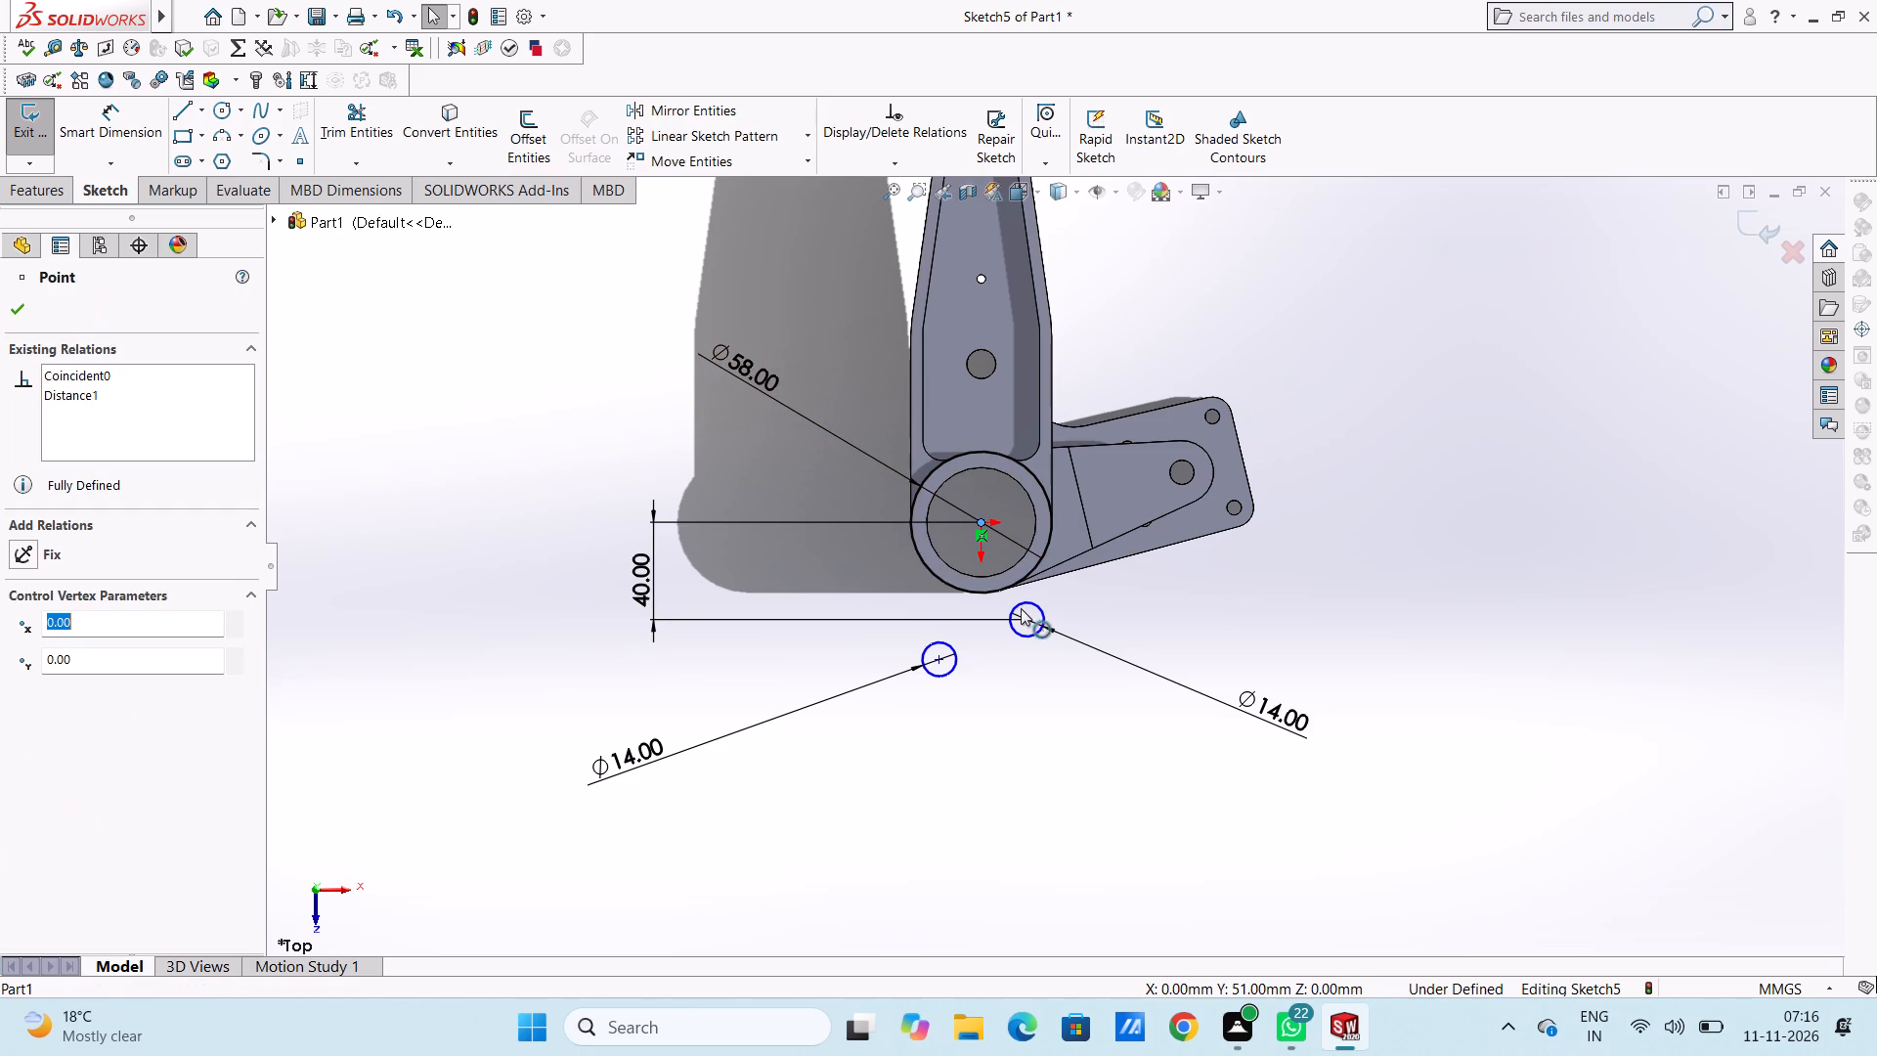
{"action": "left_click", "coordinate": [1027, 619], "text": "ctrl"}
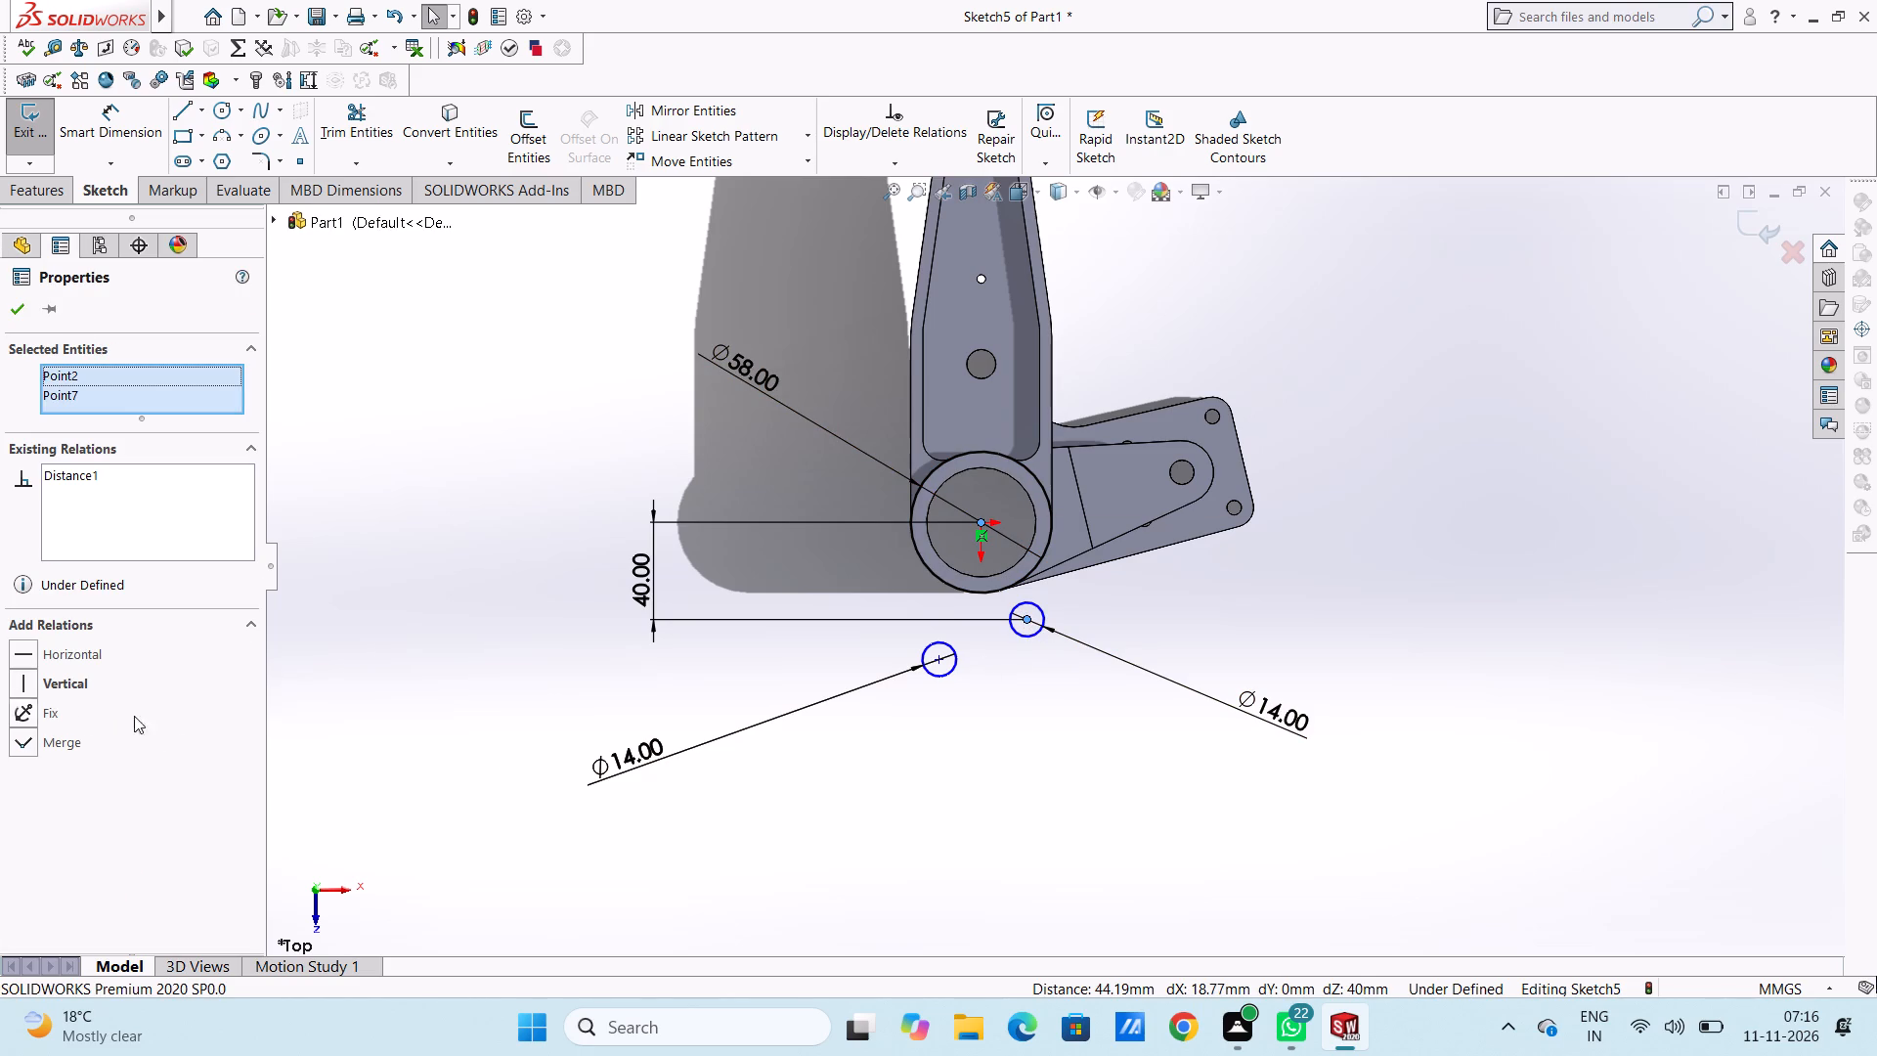
{"action": "left_click", "coordinate": [31, 685]}
{"action": "left_click", "coordinate": [396, 583]}
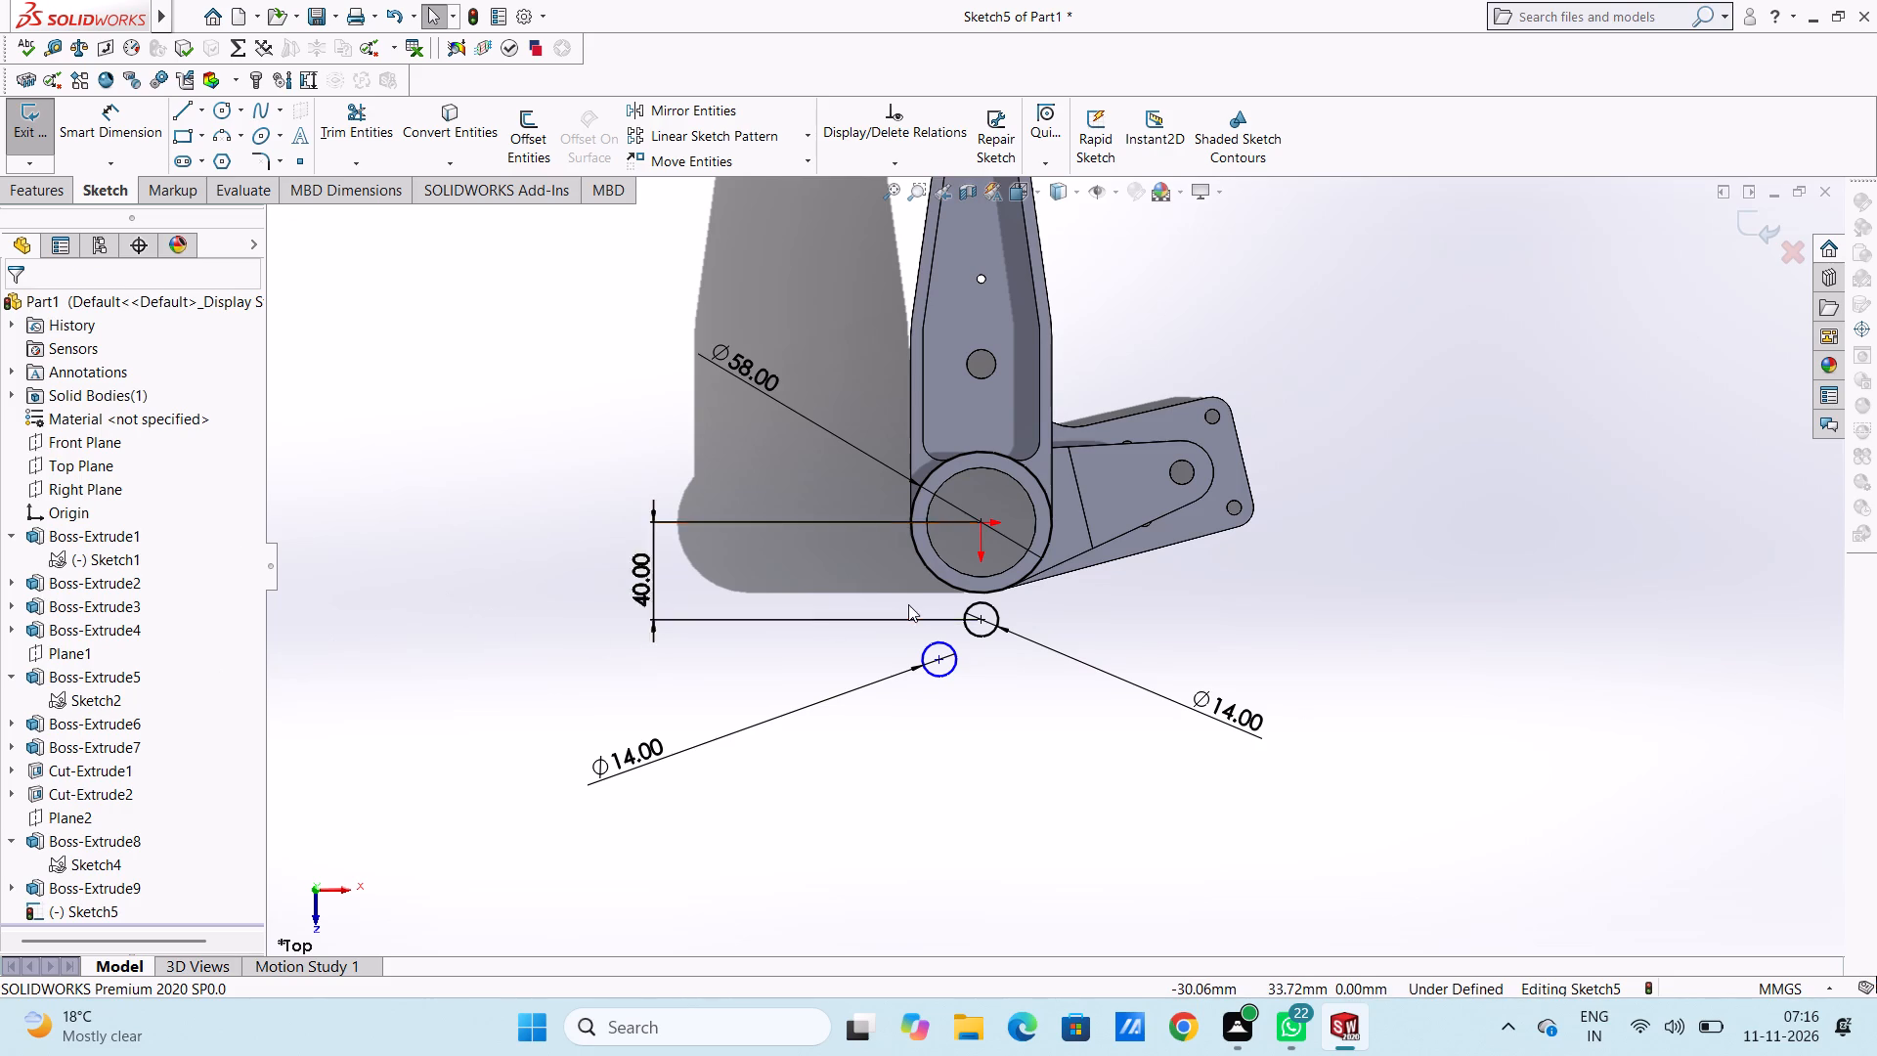
Dimension the horizontal distance between the centres of the two small circles as 20 mm.
{"action": "scroll", "coordinate": [908, 604], "scroll_direction": "up", "scroll_amount": 3}
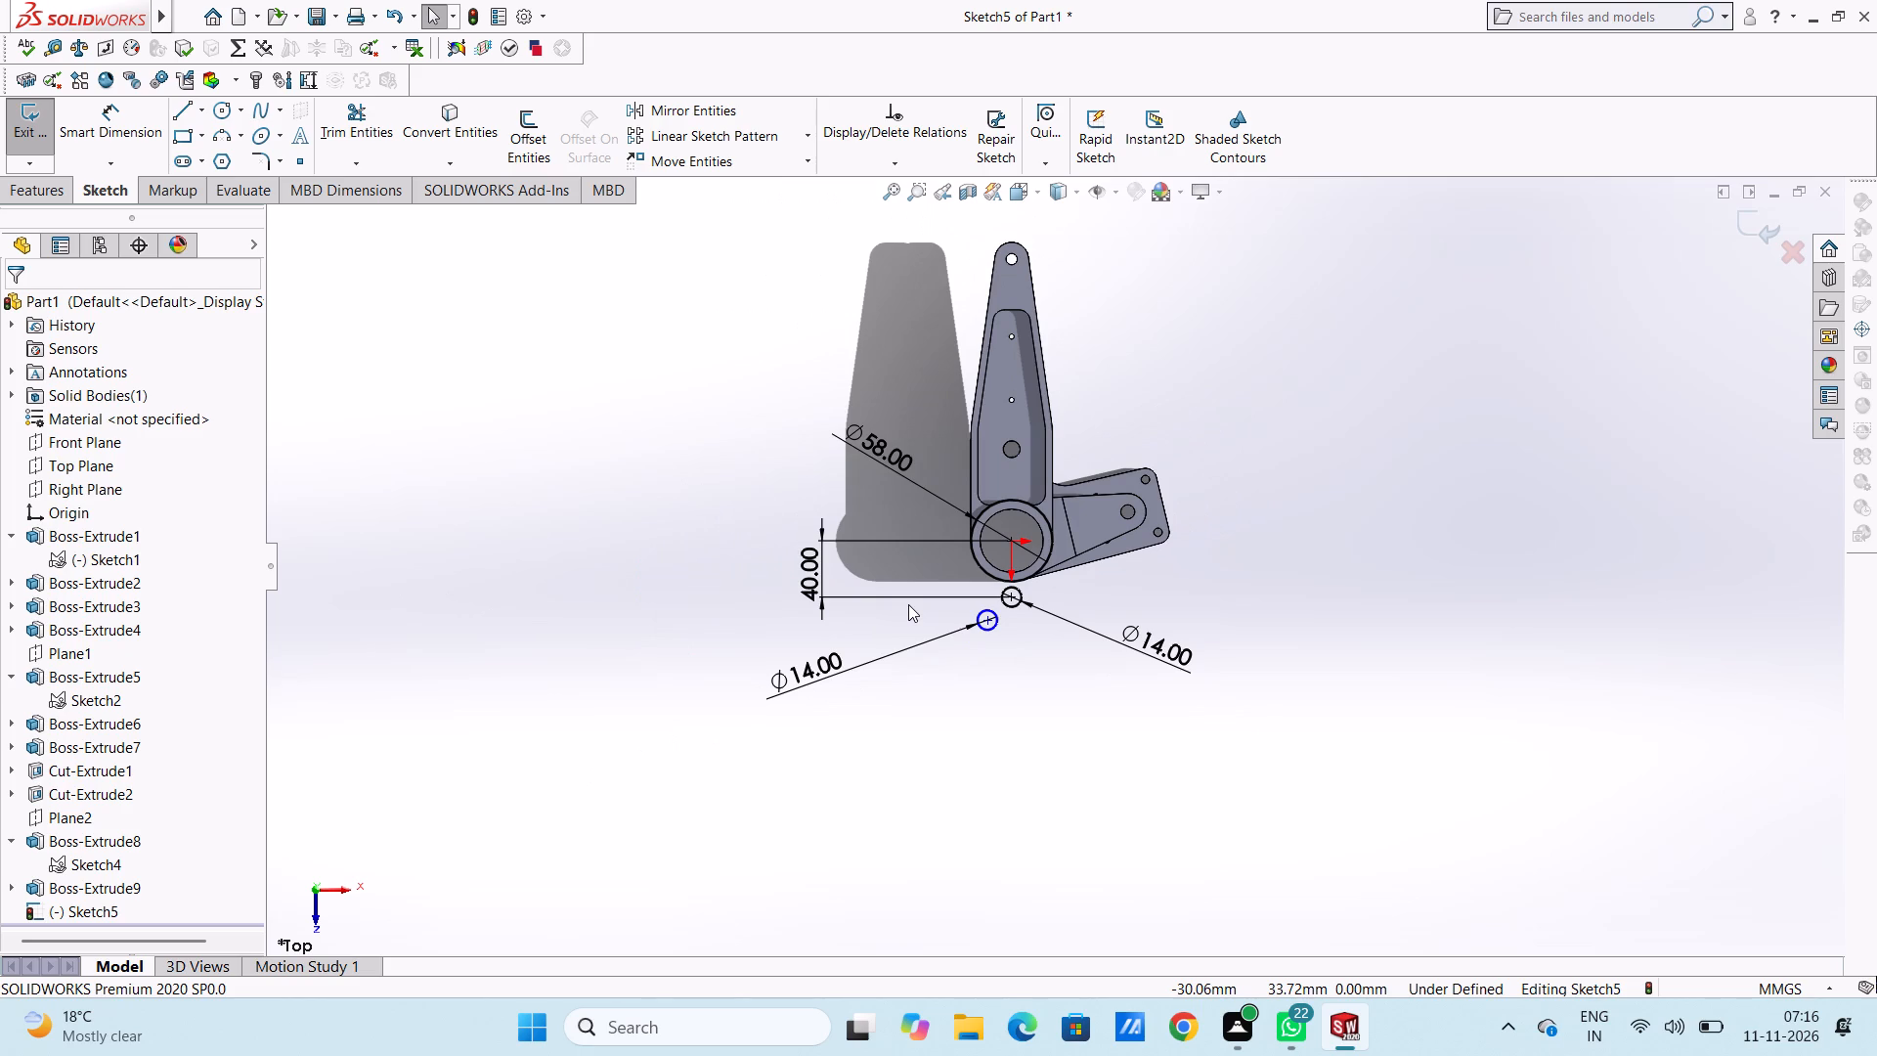
{"action": "scroll", "coordinate": [1147, 511], "scroll_direction": "down", "scroll_amount": 2}
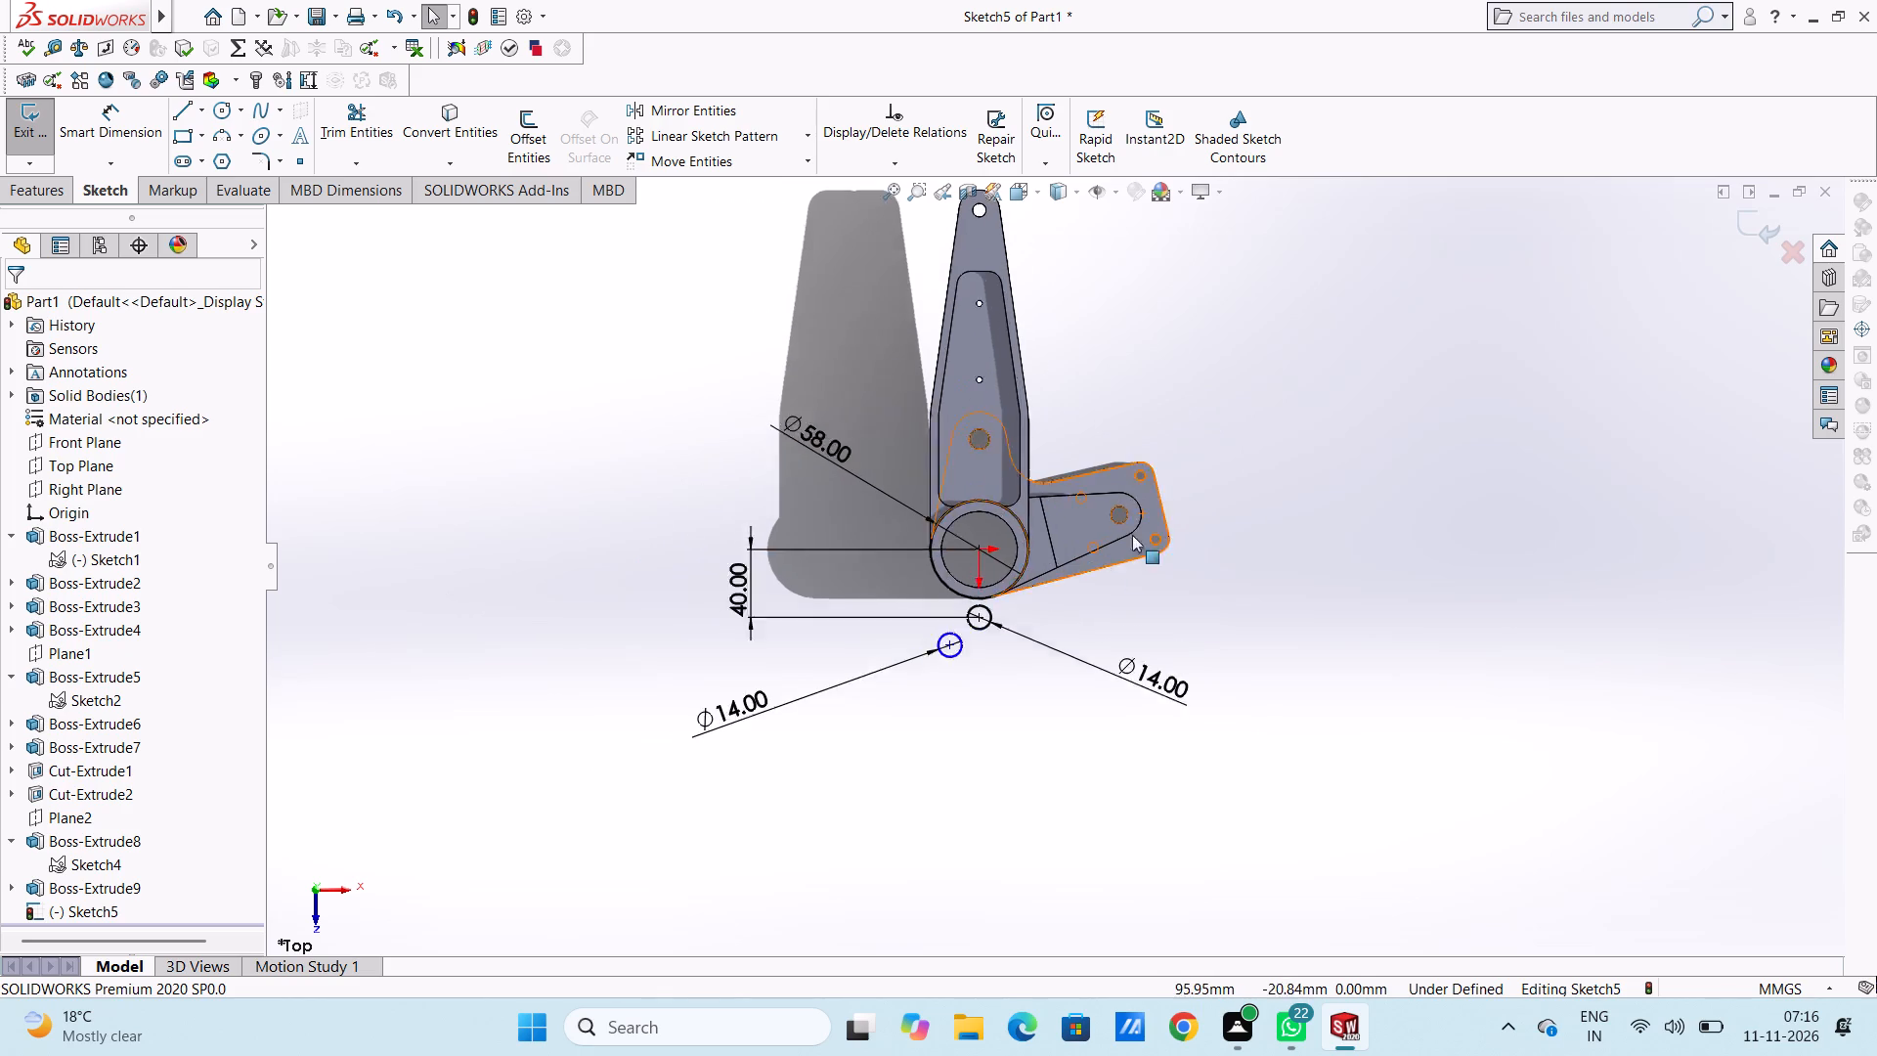
{"action": "scroll", "coordinate": [1132, 535], "scroll_direction": "down", "scroll_amount": 3}
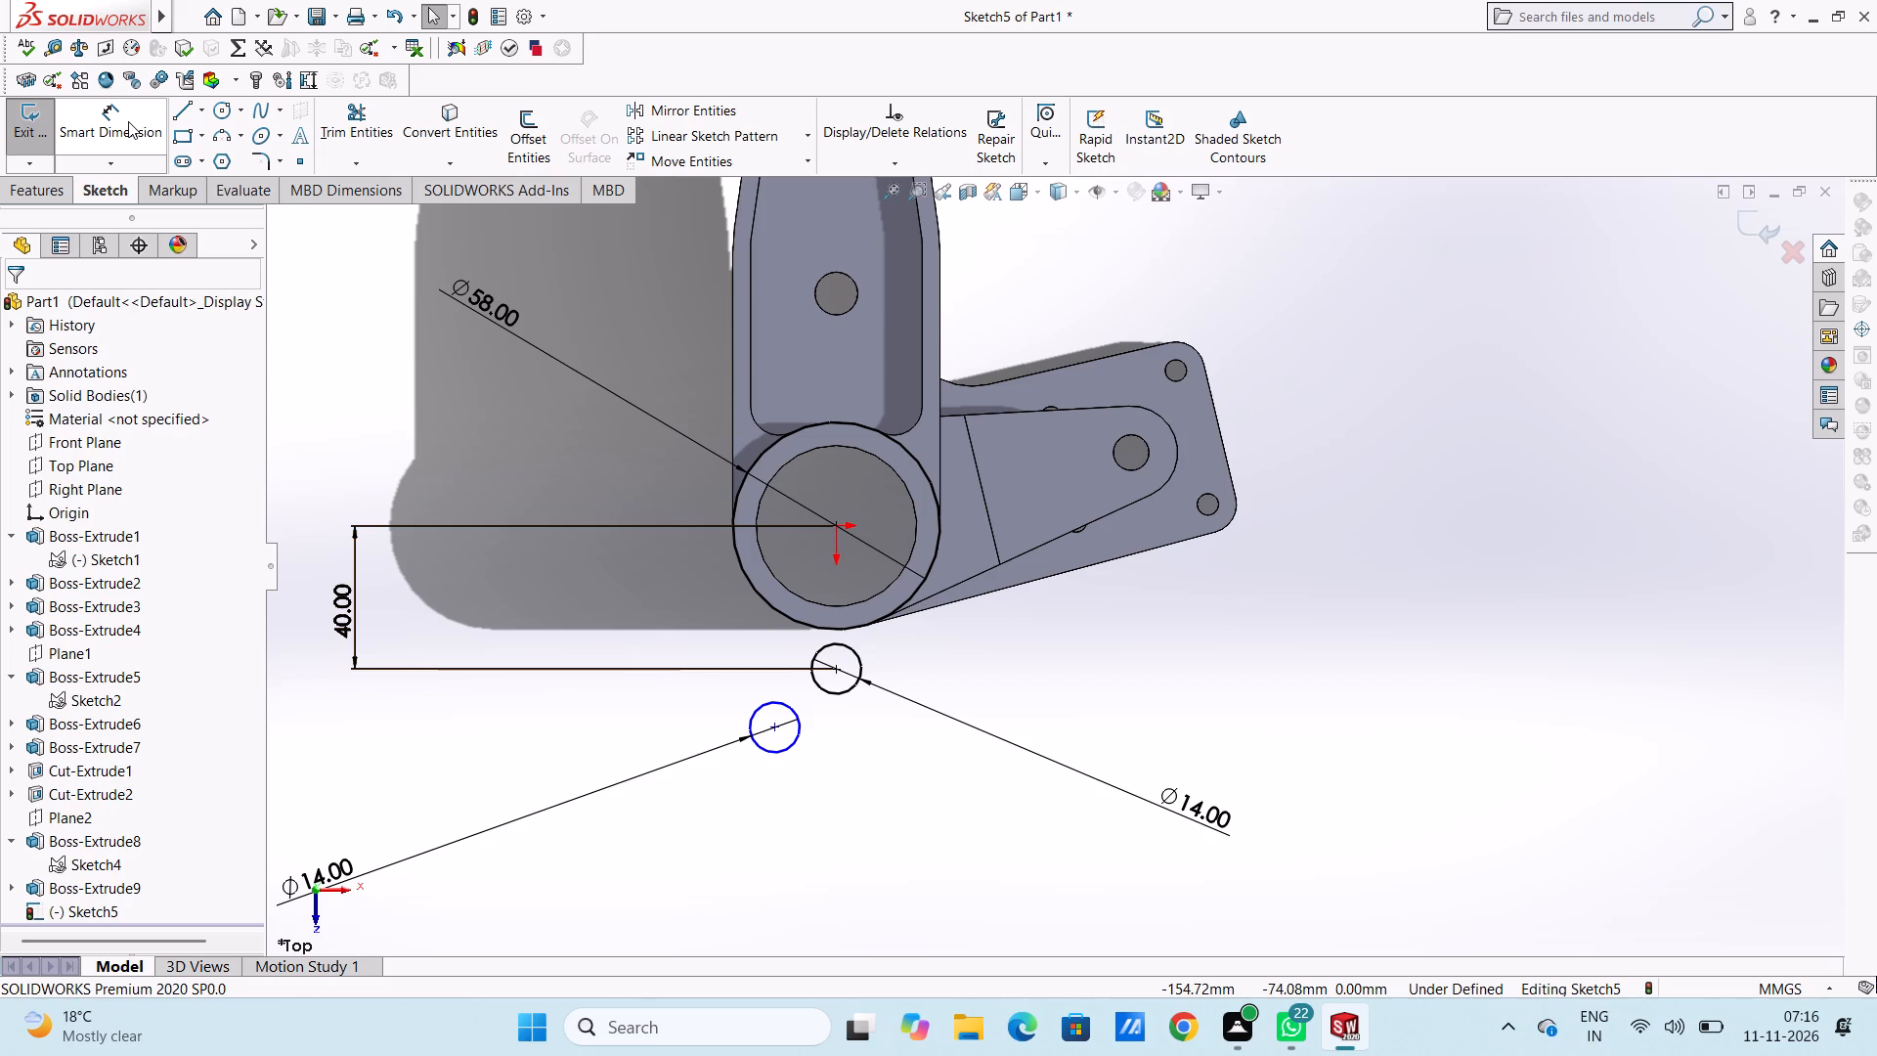
{"action": "left_click", "coordinate": [128, 121]}
{"action": "left_click", "coordinate": [775, 728]}
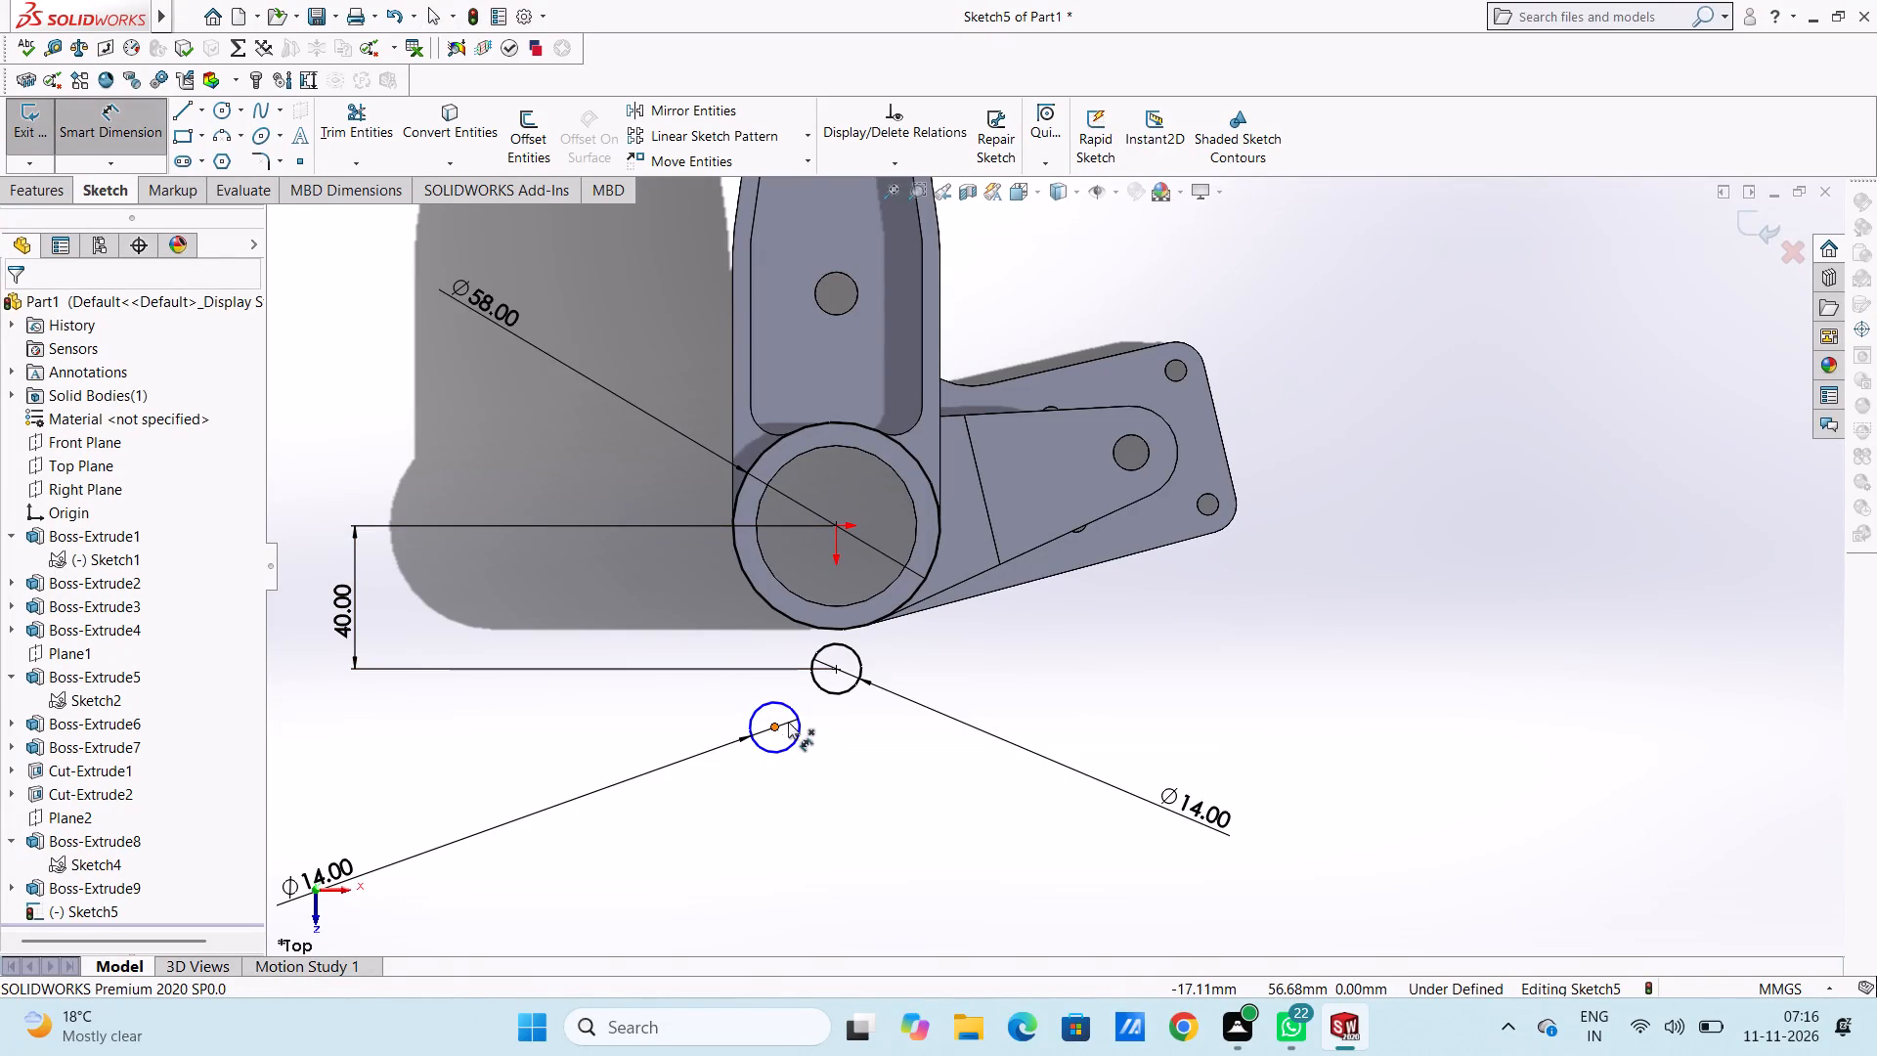
{"action": "left_click", "coordinate": [835, 664]}
{"action": "left_click", "coordinate": [805, 877]}
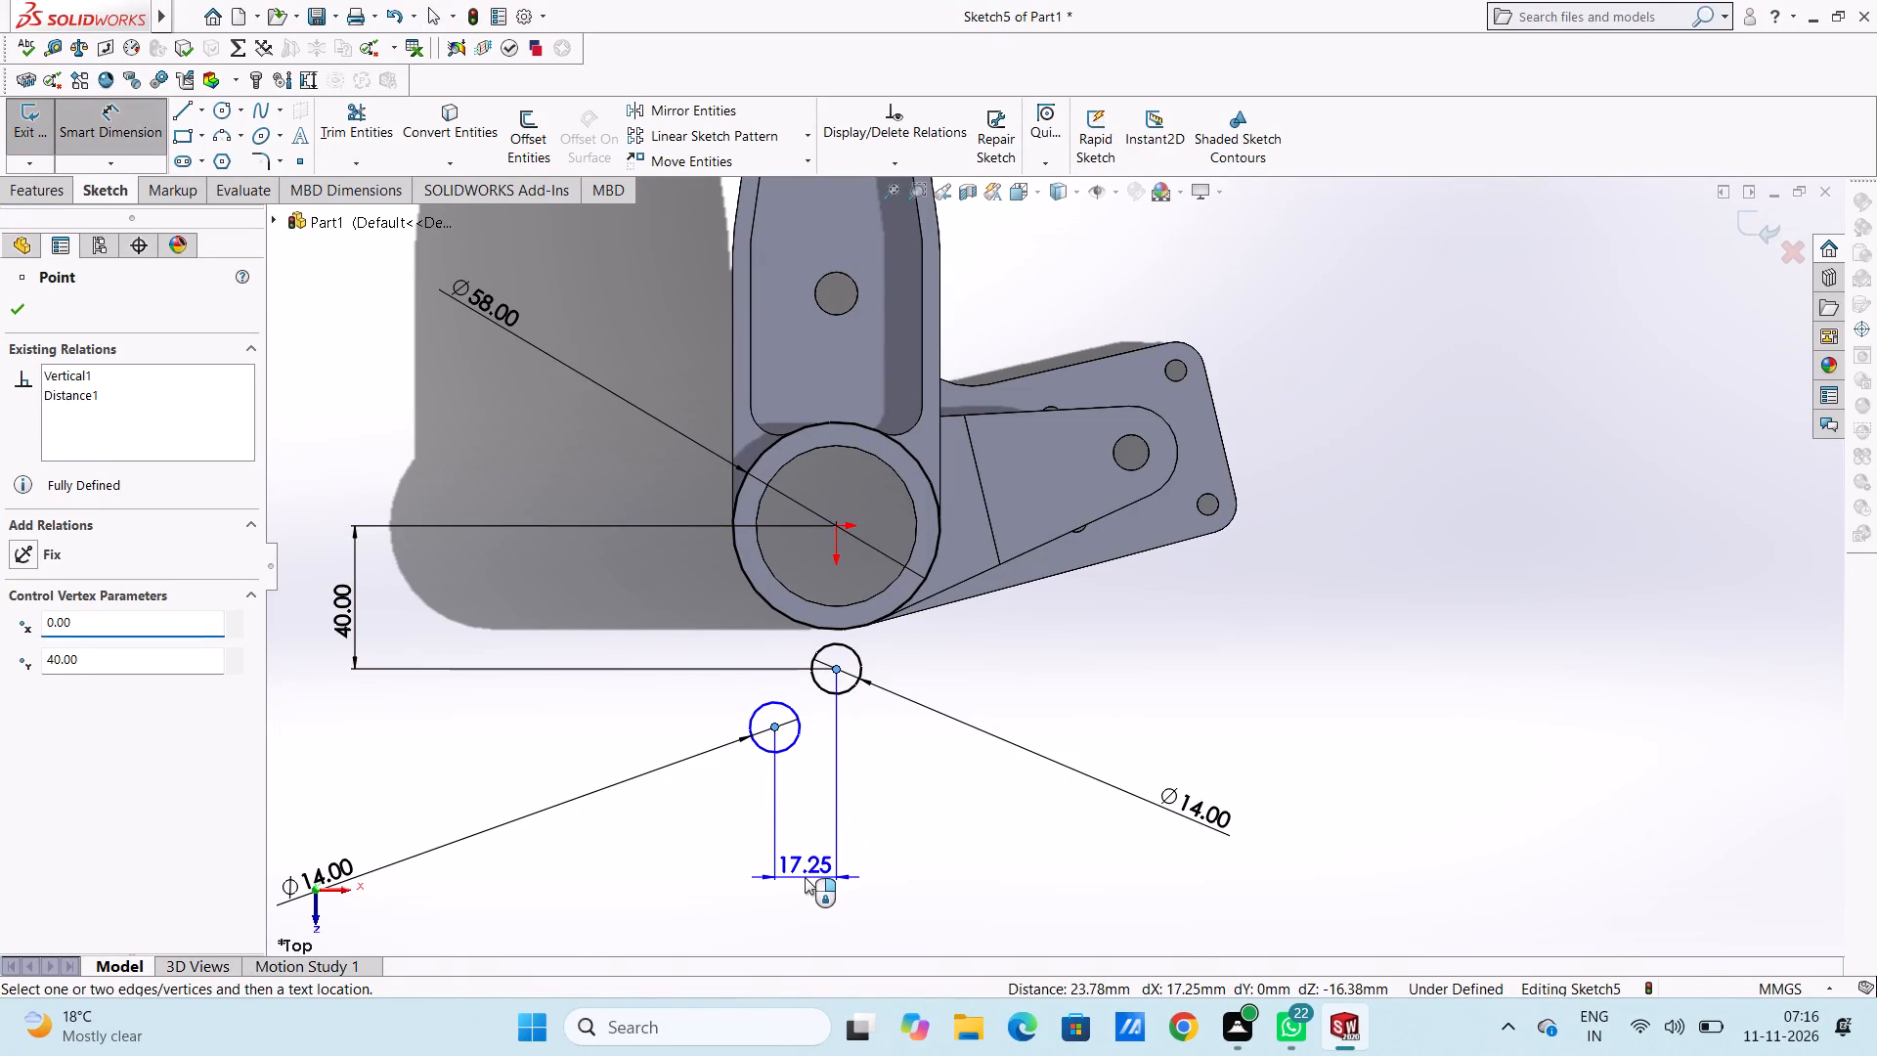
{"action": "type", "text": "20"}
{"action": "key", "text": "Return"}
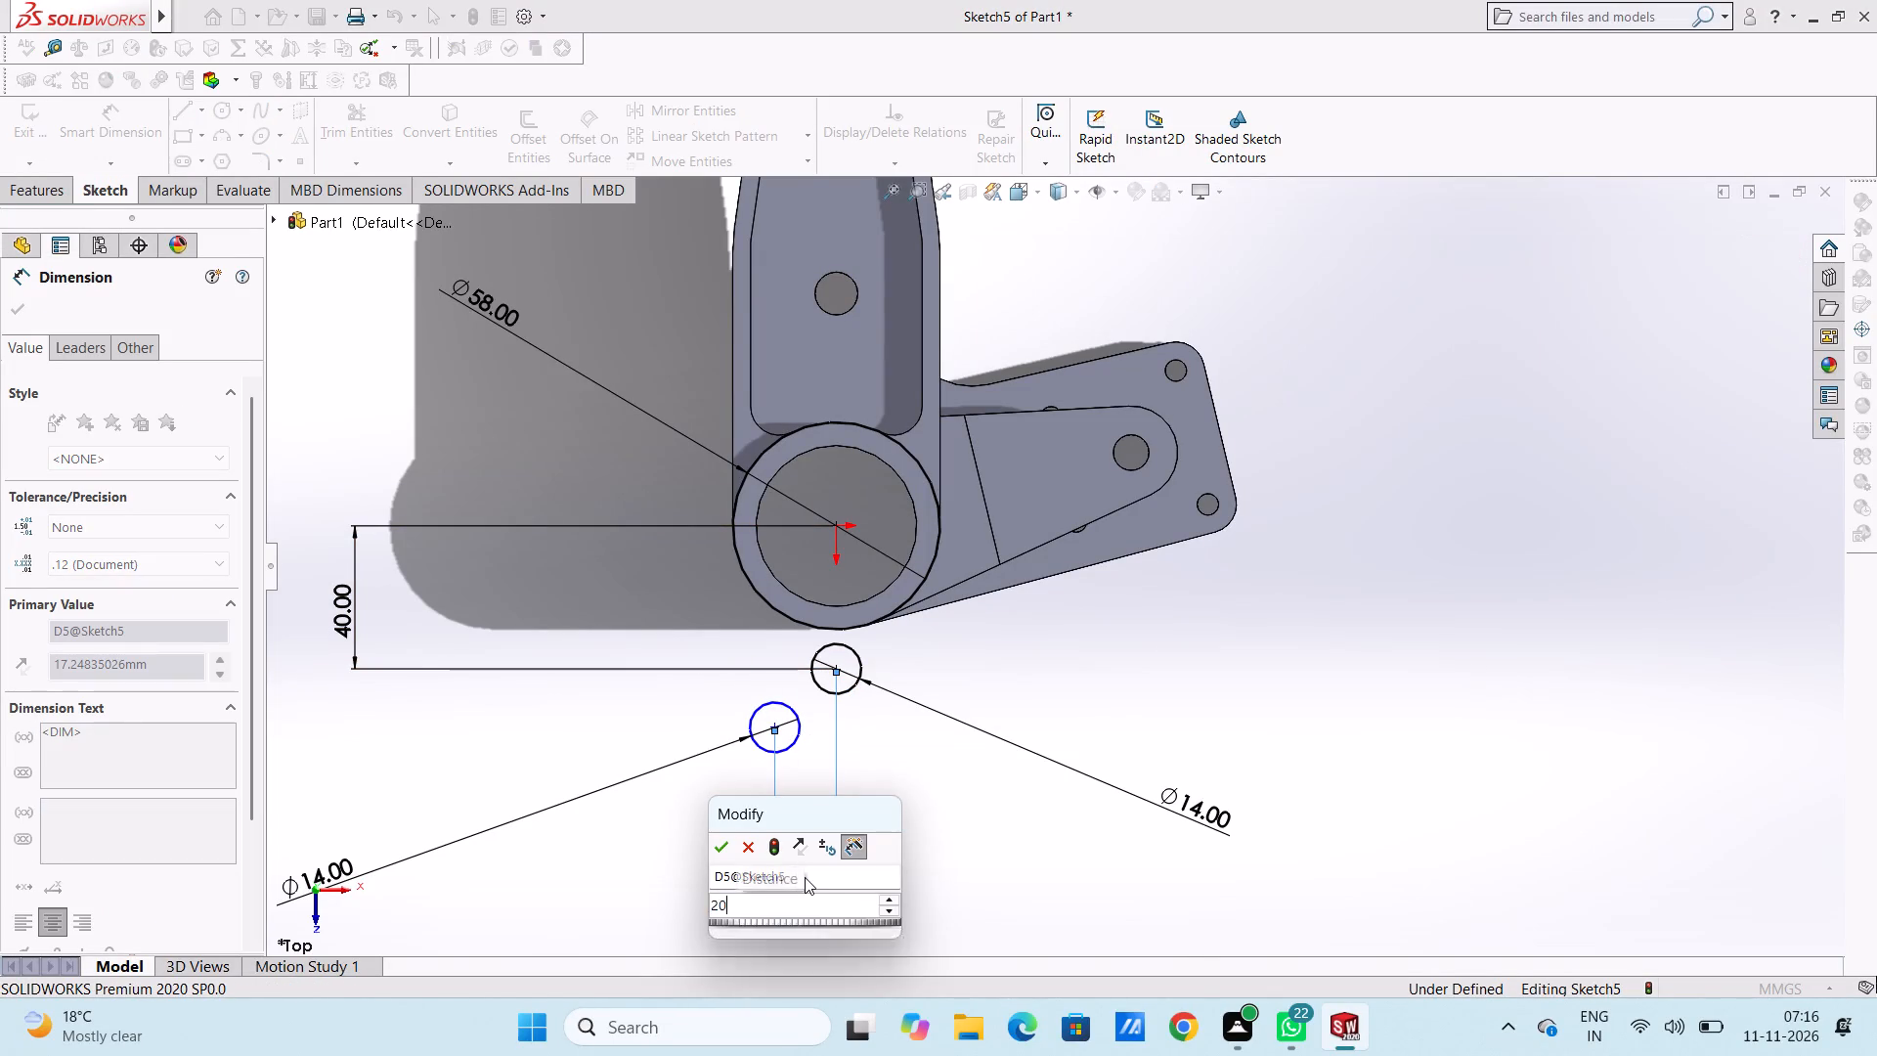
{"action": "left_click", "coordinate": [587, 726]}
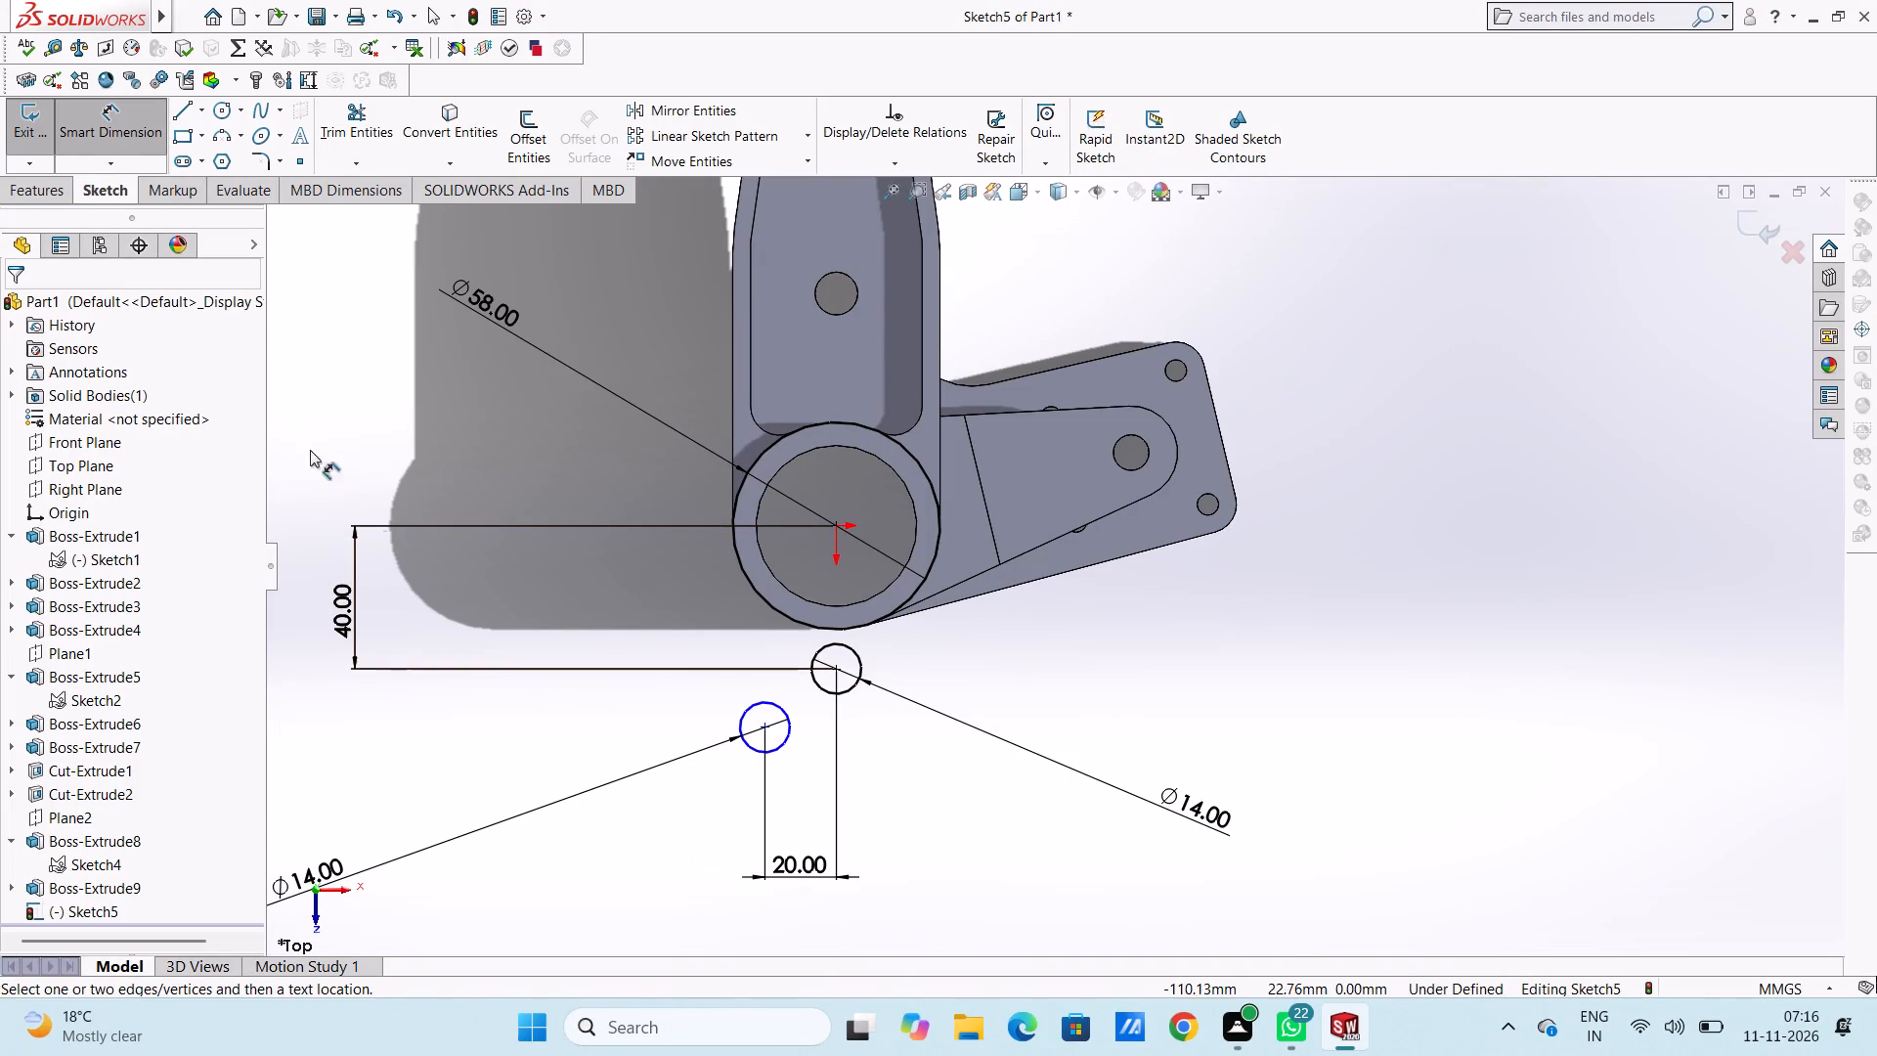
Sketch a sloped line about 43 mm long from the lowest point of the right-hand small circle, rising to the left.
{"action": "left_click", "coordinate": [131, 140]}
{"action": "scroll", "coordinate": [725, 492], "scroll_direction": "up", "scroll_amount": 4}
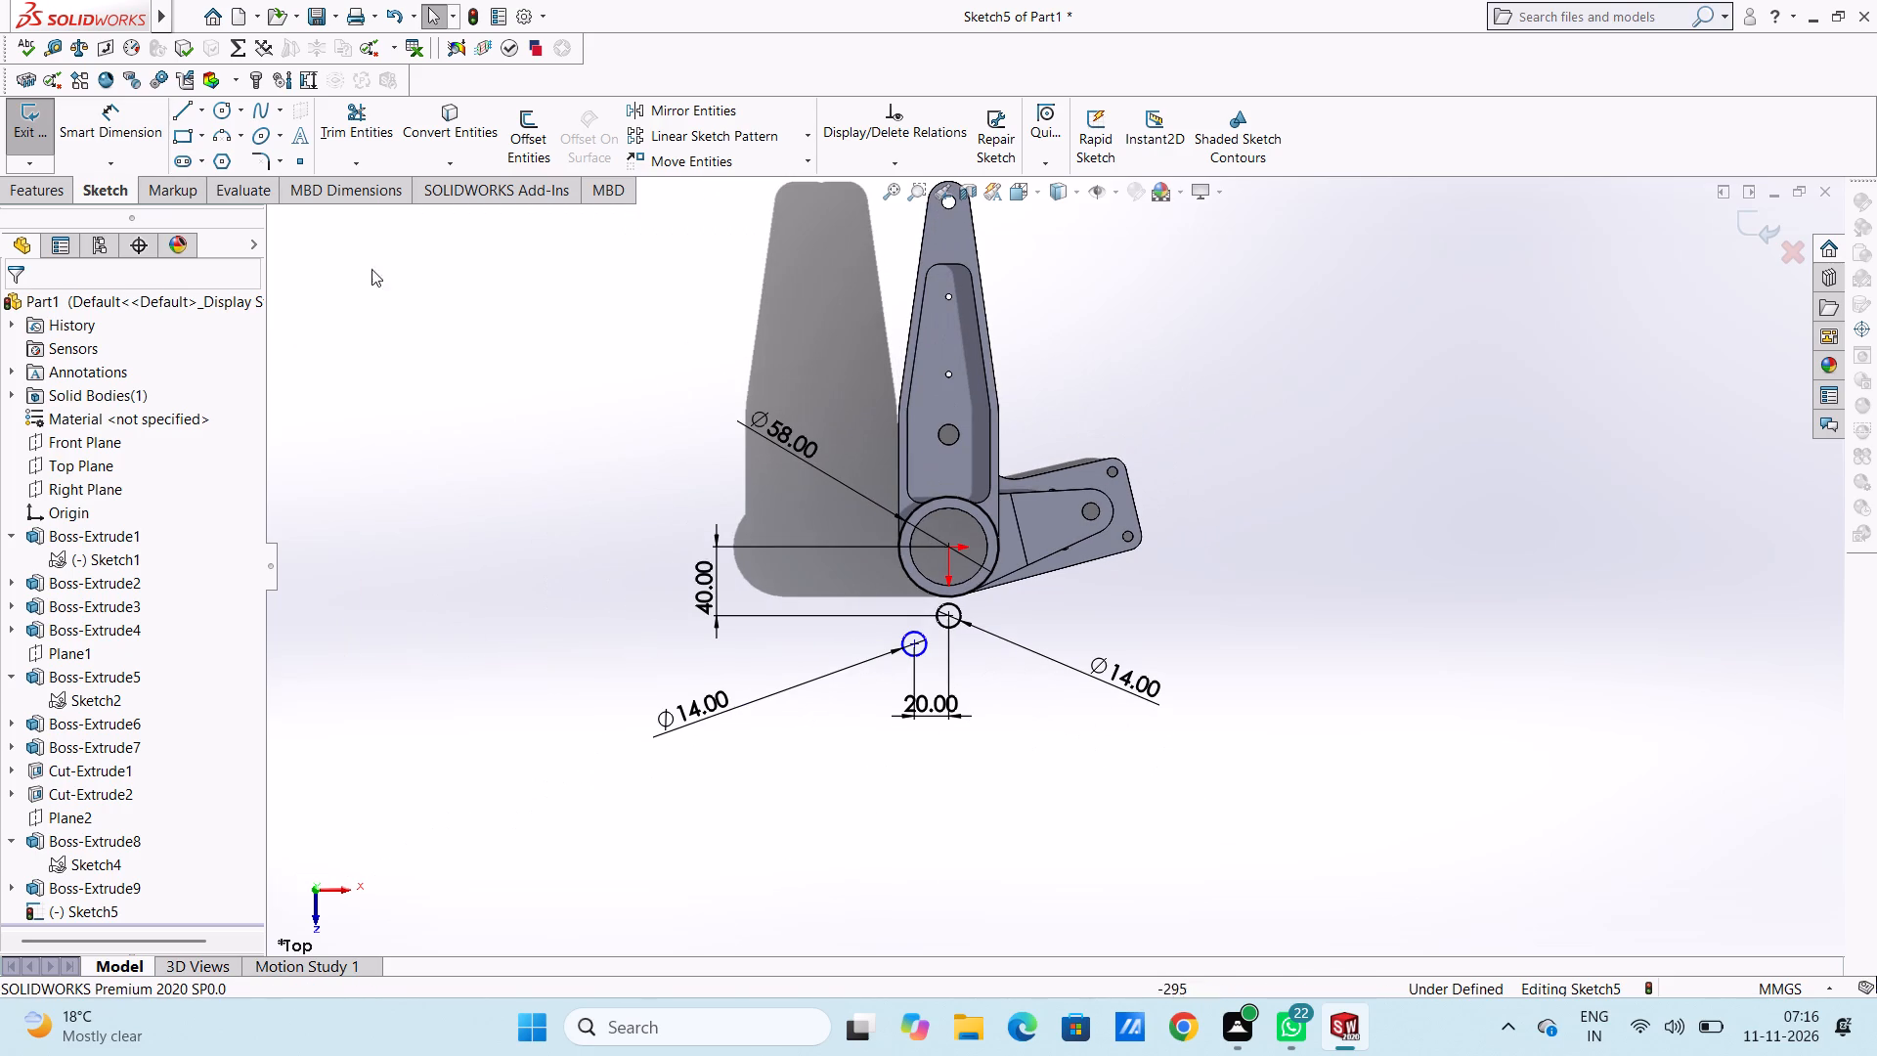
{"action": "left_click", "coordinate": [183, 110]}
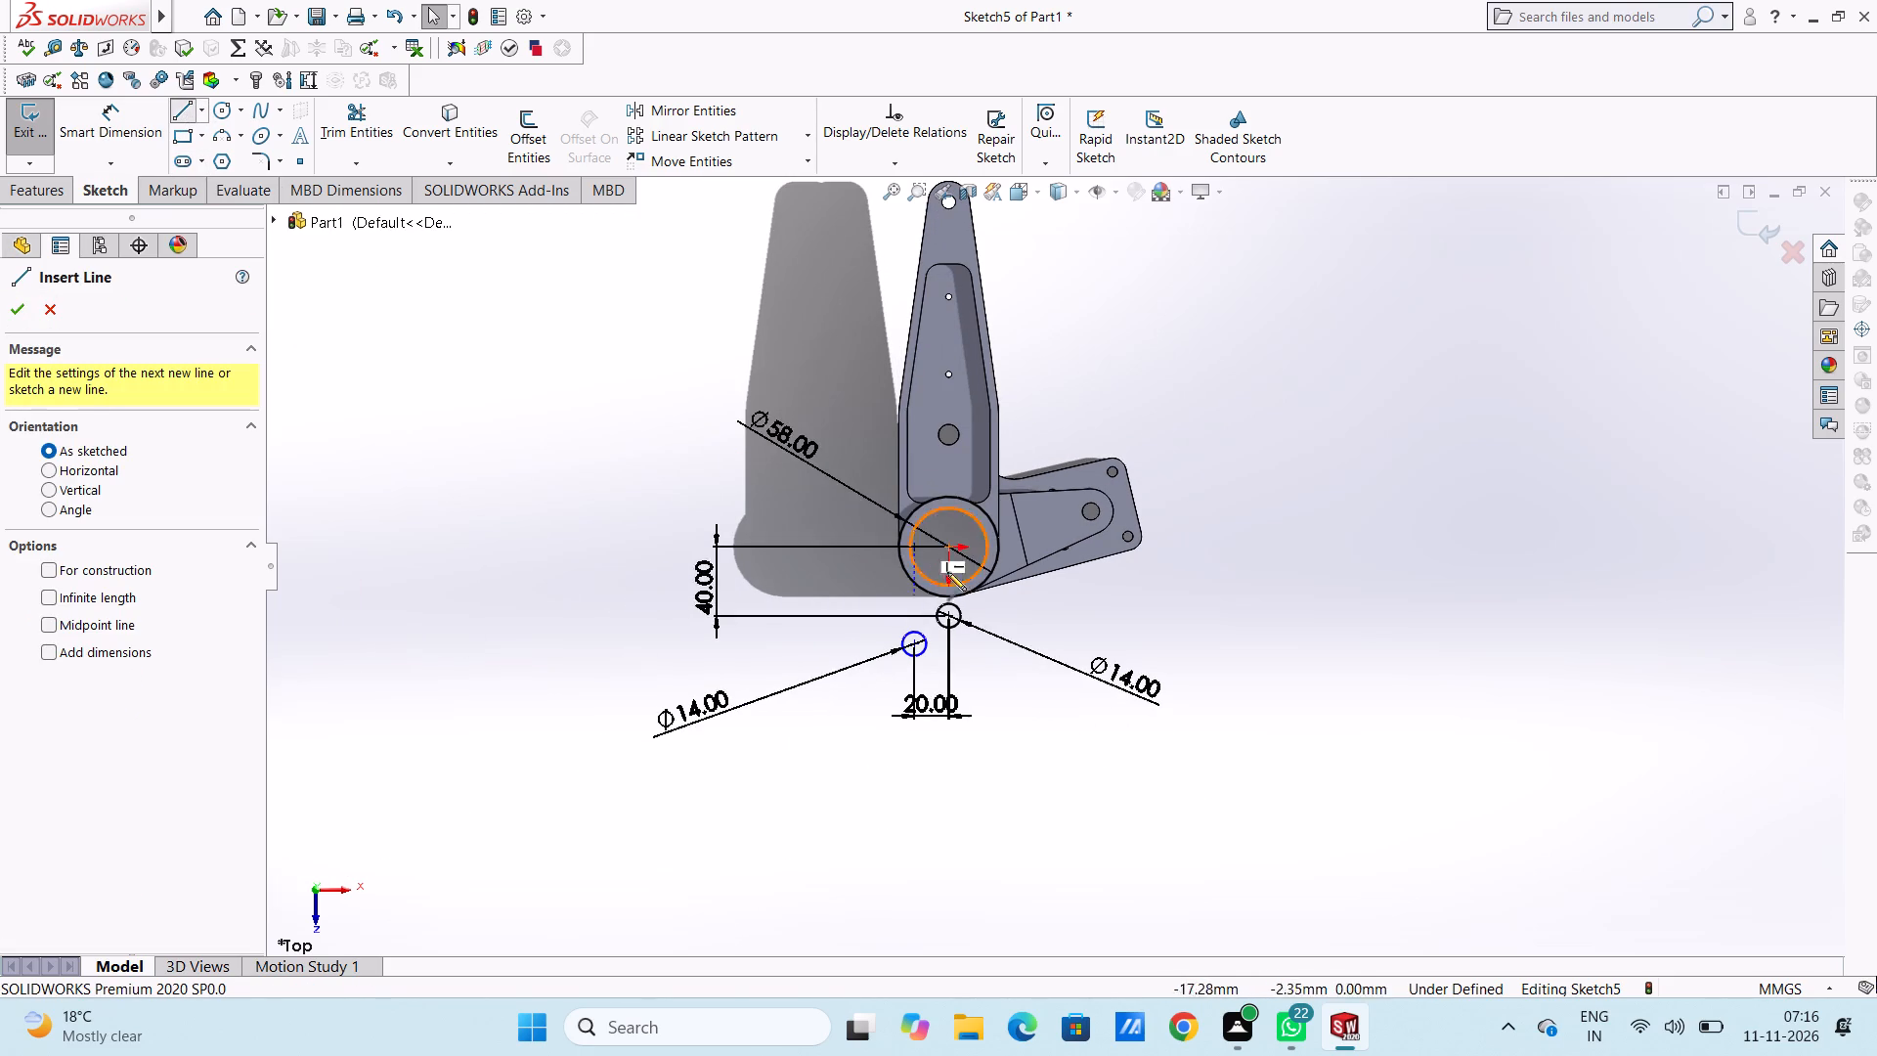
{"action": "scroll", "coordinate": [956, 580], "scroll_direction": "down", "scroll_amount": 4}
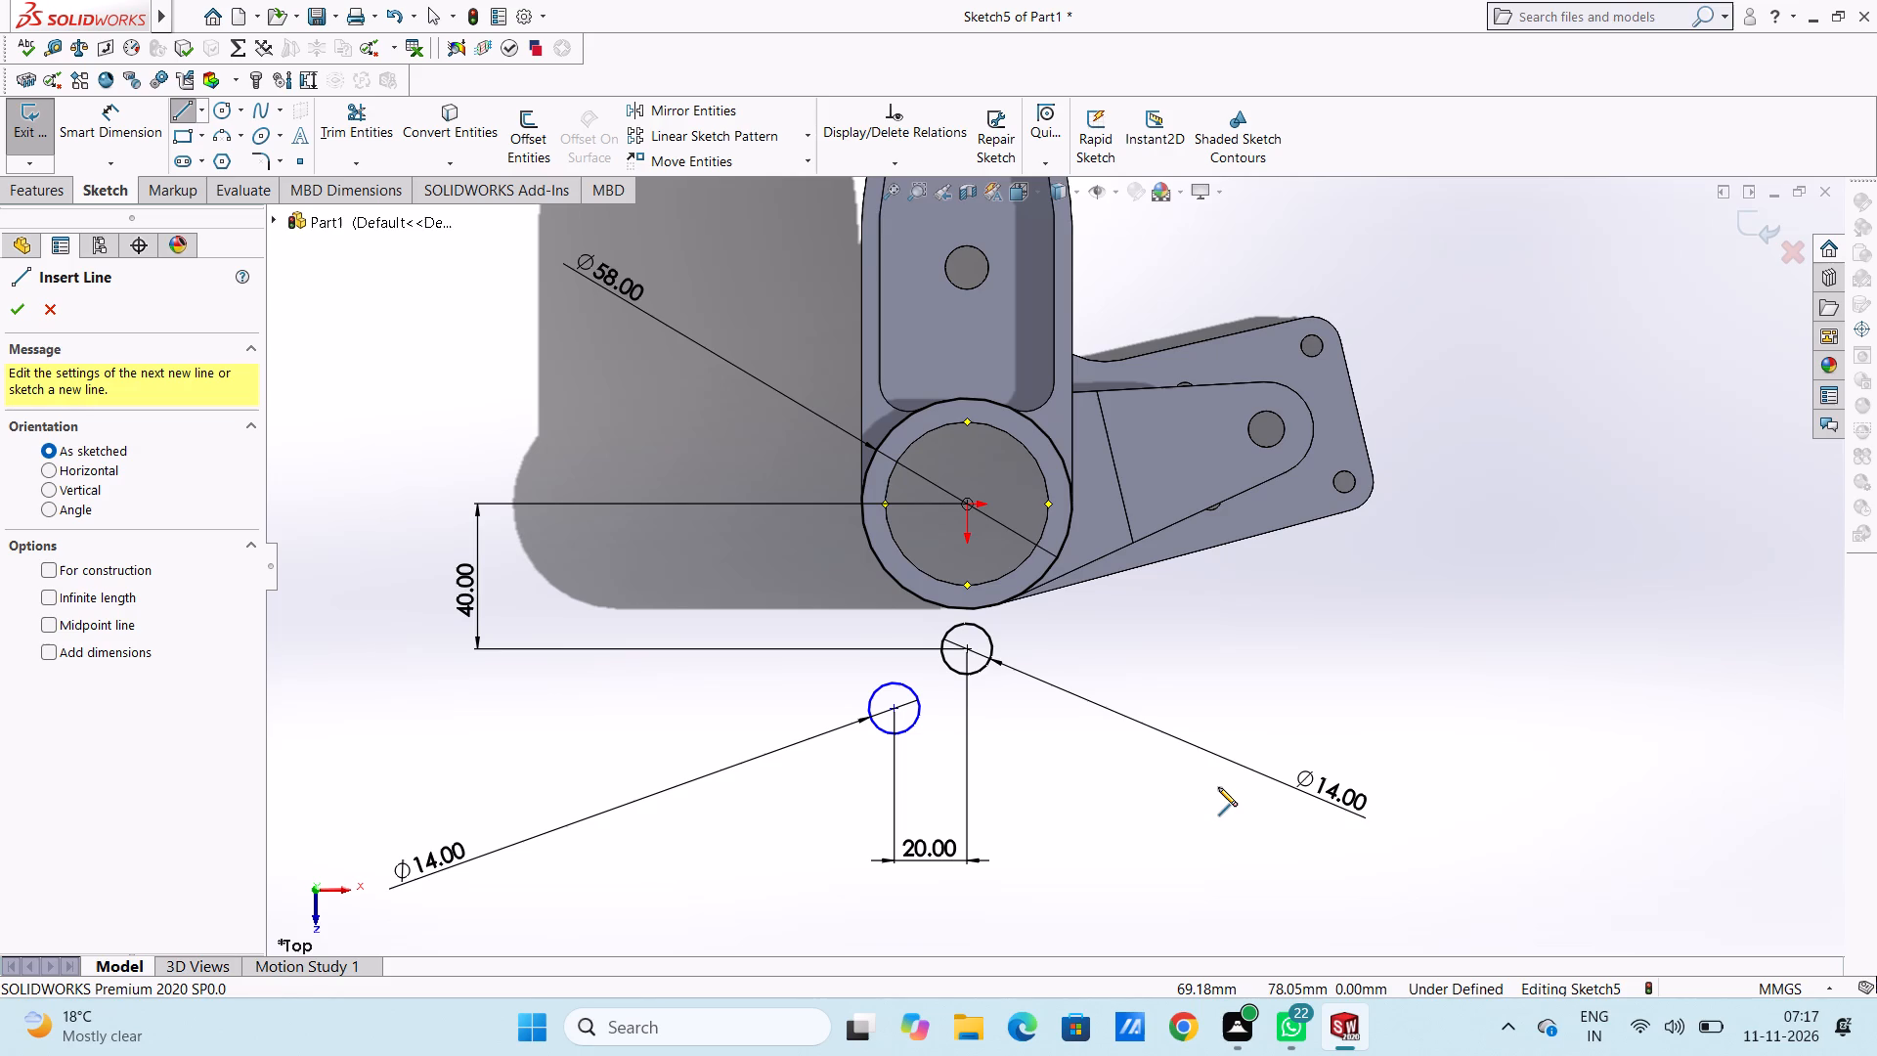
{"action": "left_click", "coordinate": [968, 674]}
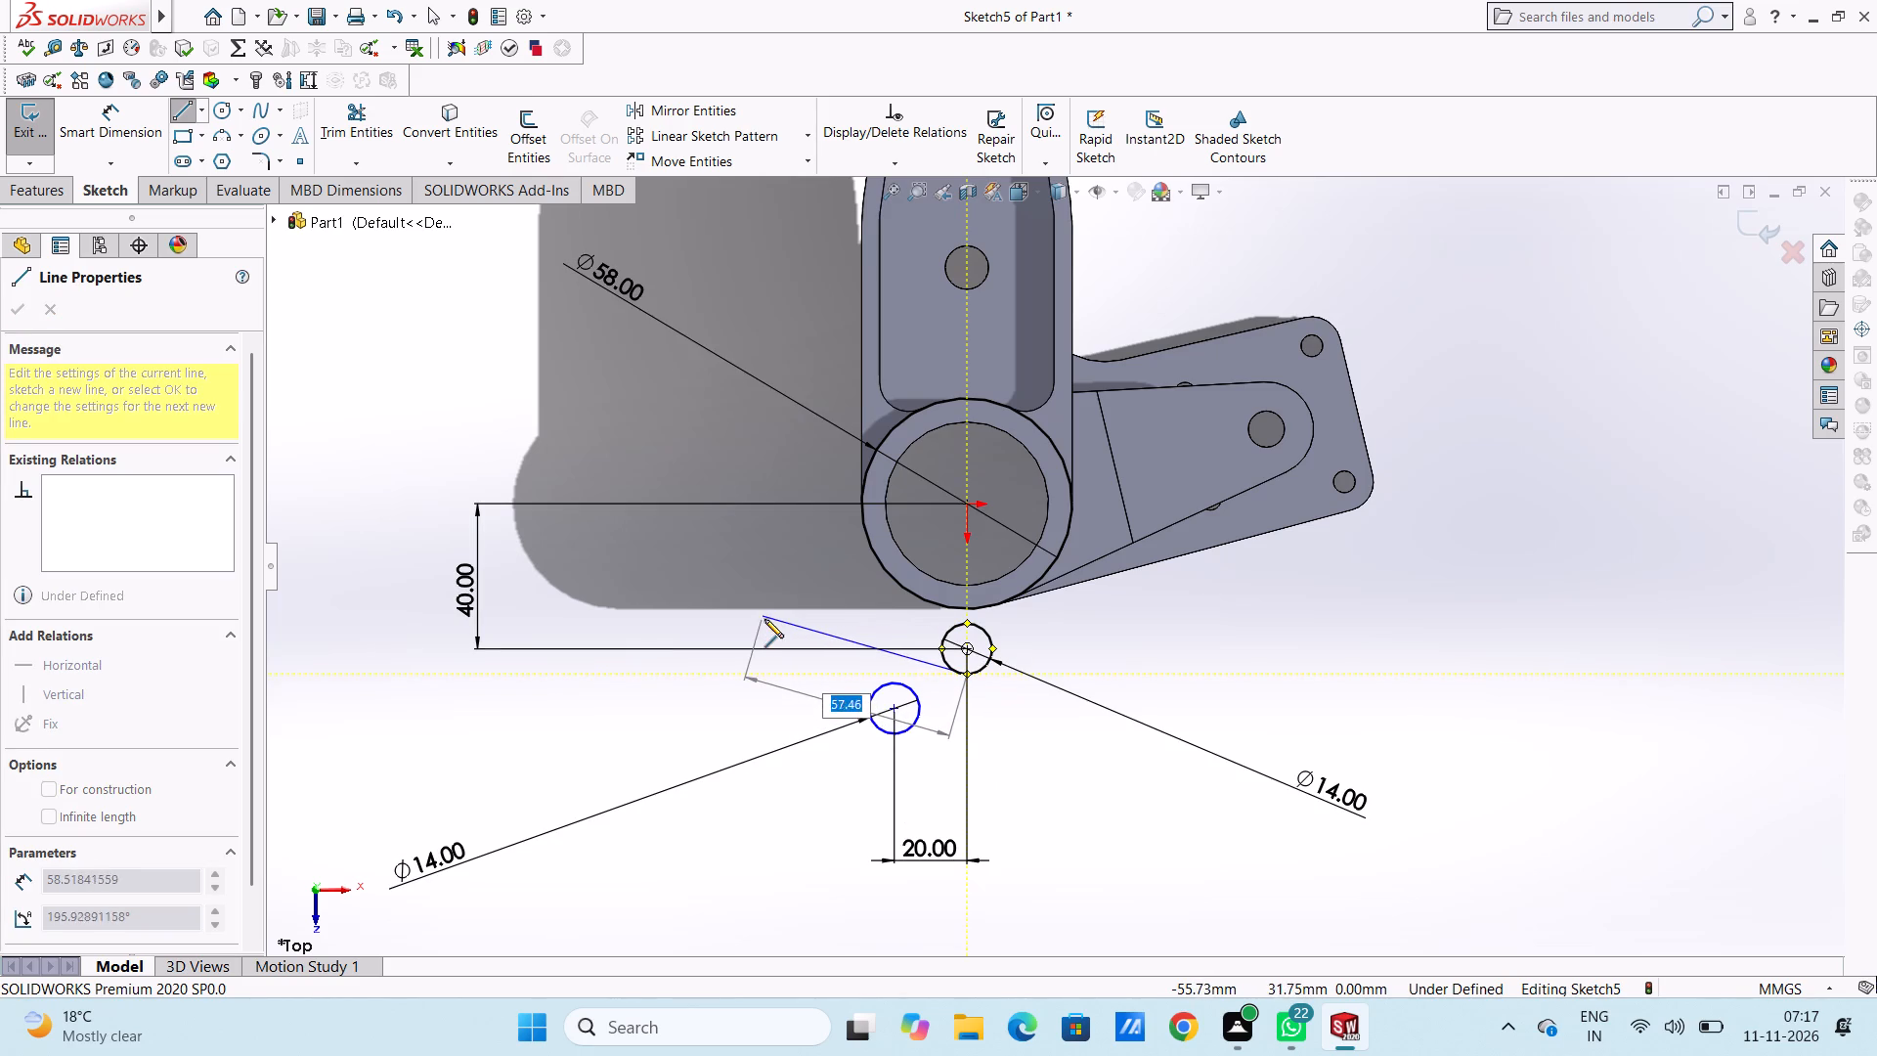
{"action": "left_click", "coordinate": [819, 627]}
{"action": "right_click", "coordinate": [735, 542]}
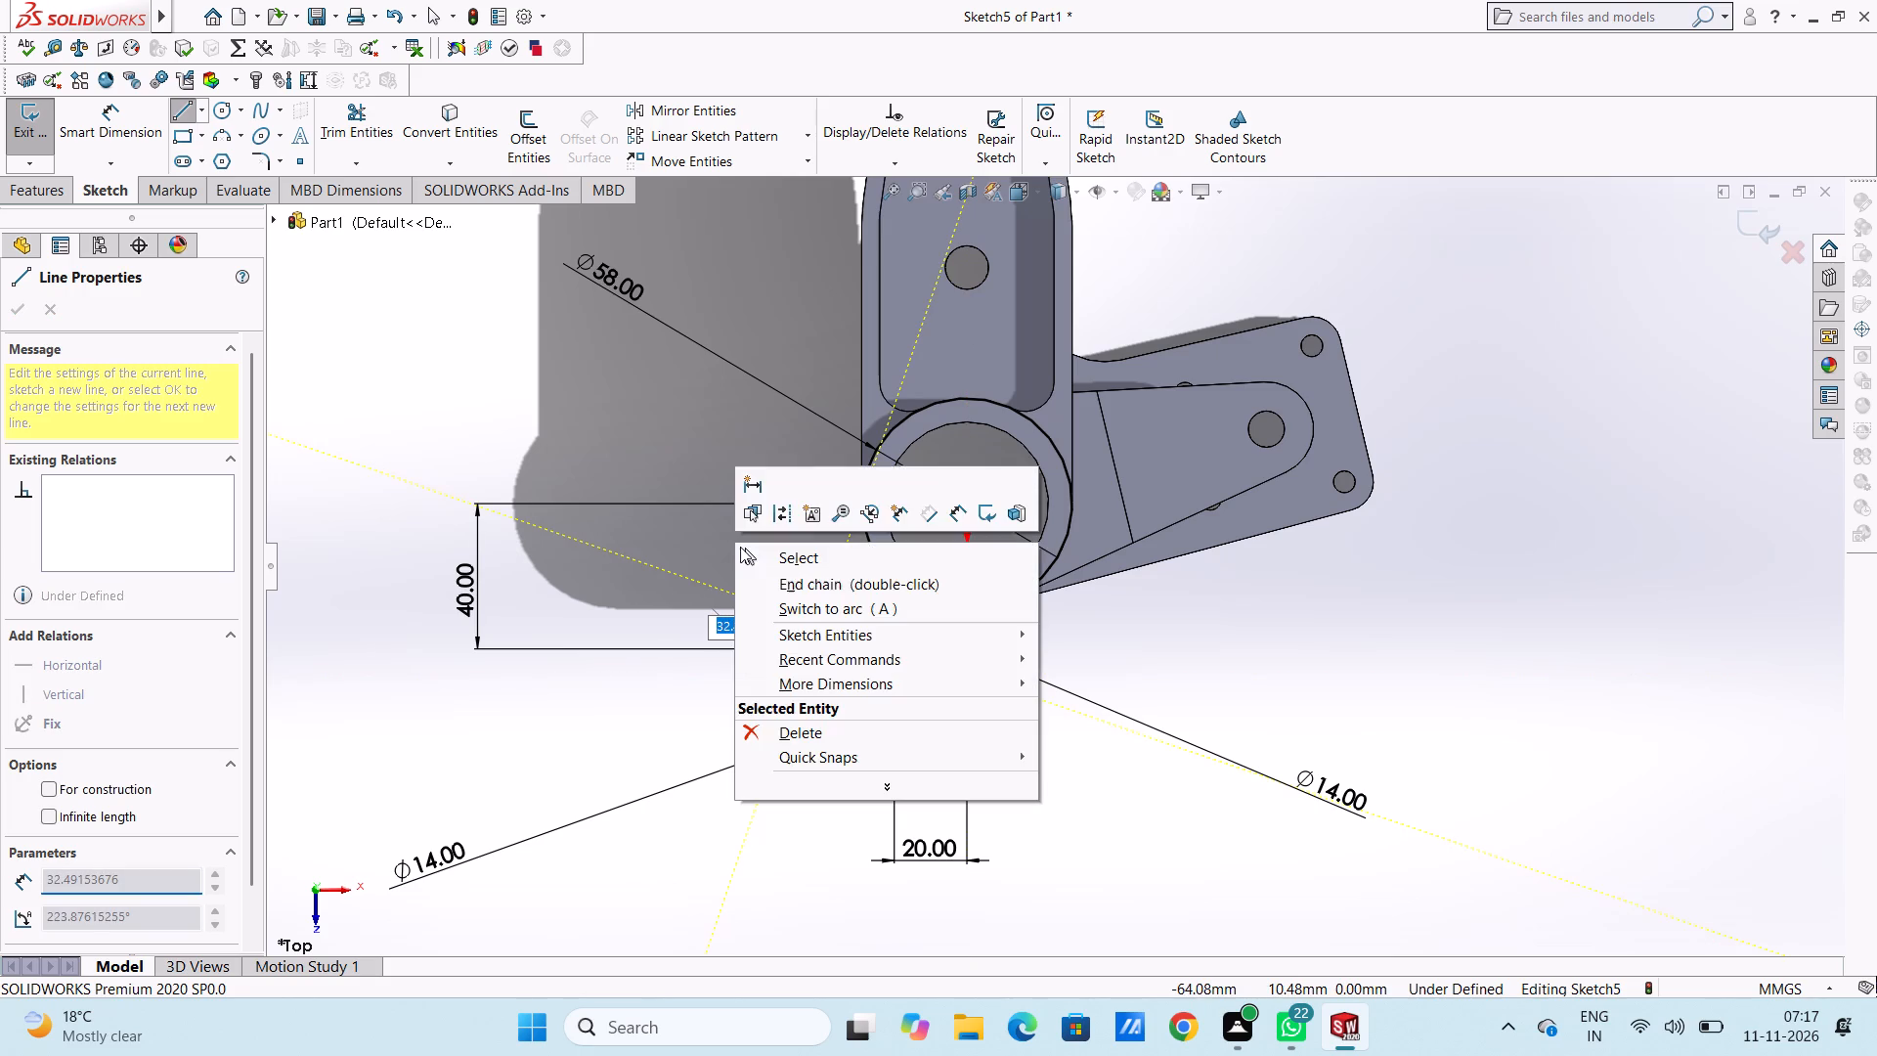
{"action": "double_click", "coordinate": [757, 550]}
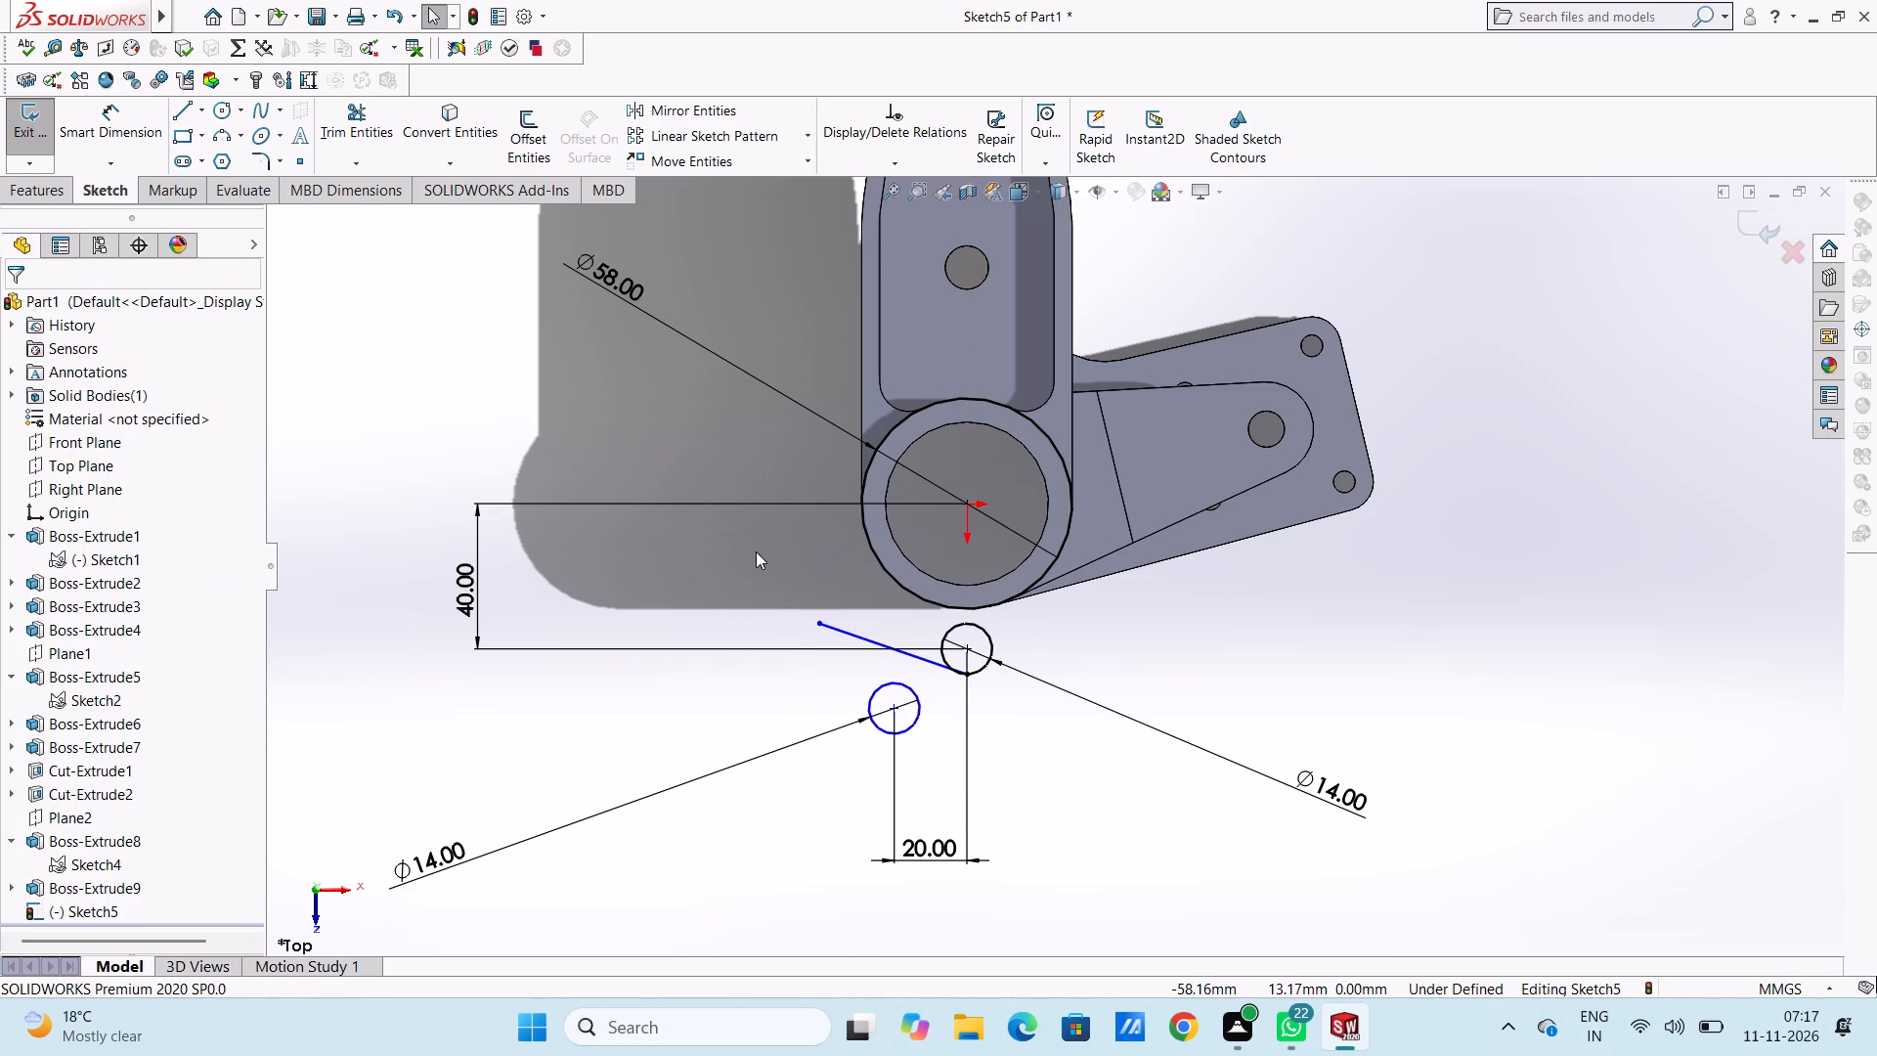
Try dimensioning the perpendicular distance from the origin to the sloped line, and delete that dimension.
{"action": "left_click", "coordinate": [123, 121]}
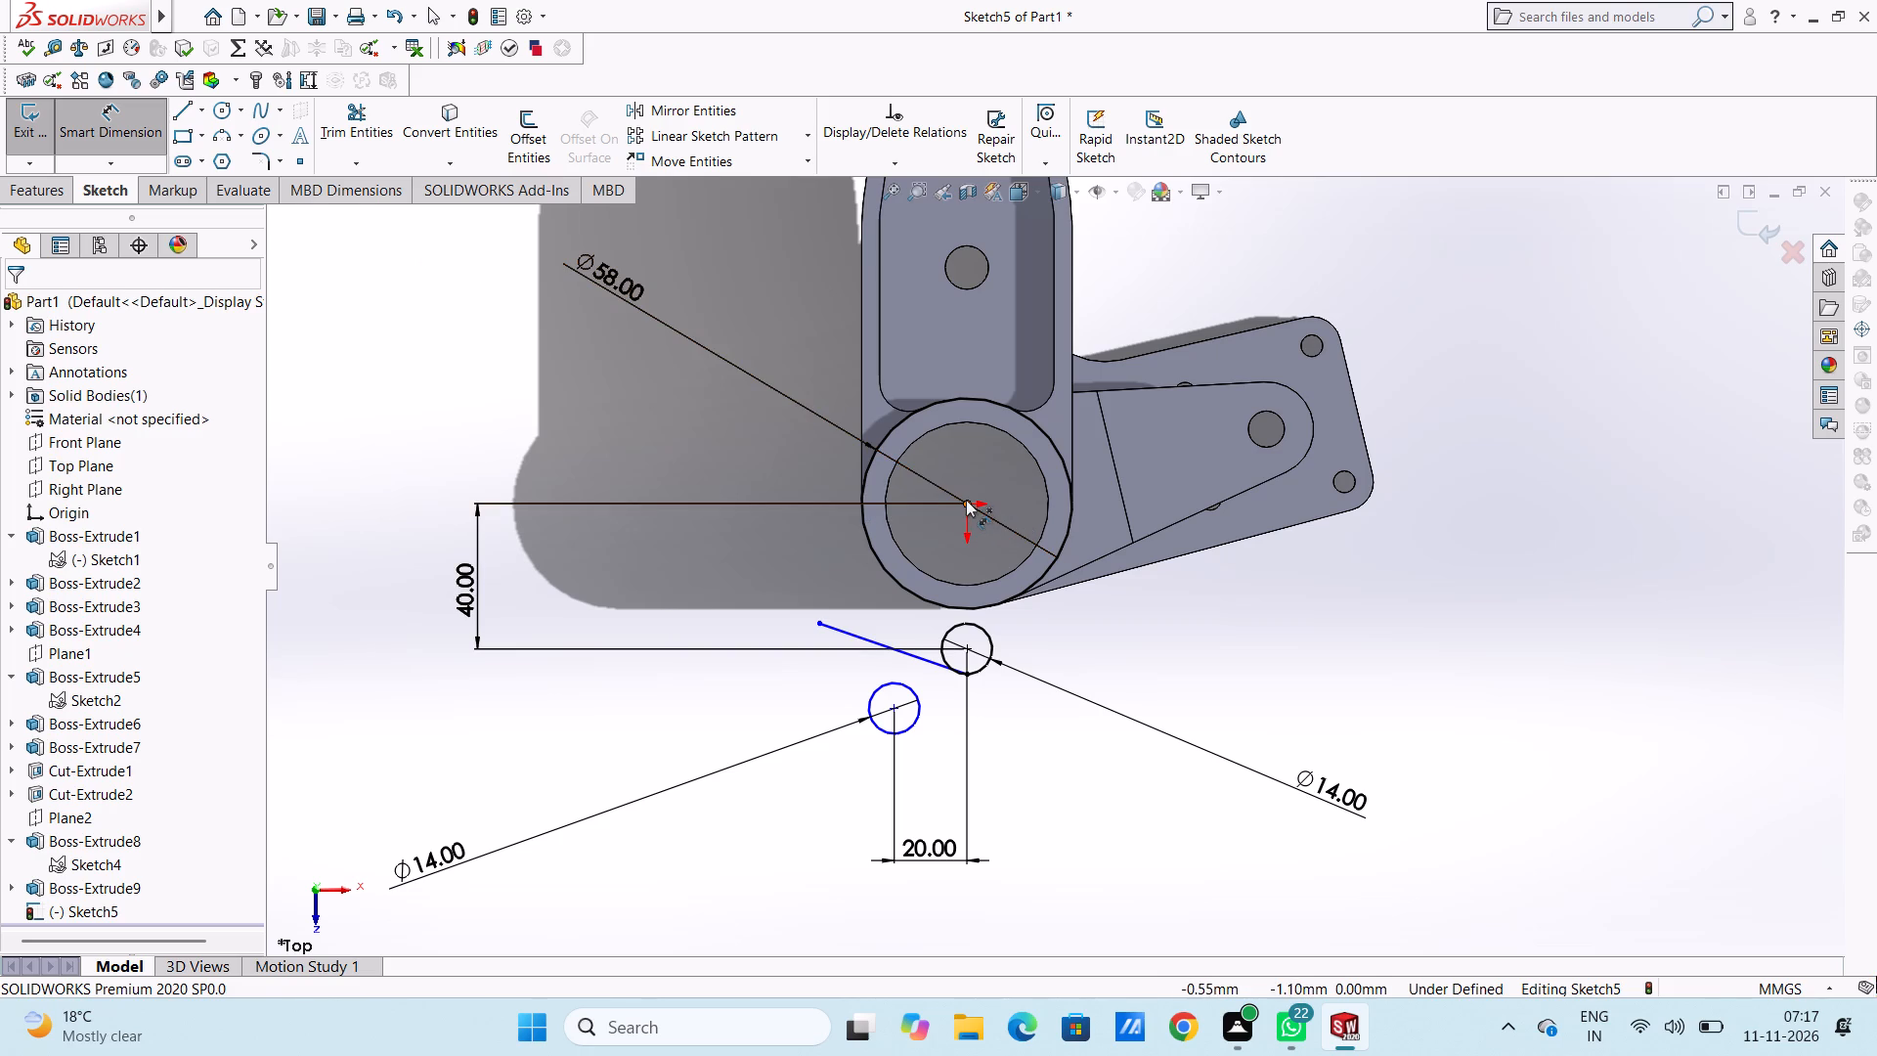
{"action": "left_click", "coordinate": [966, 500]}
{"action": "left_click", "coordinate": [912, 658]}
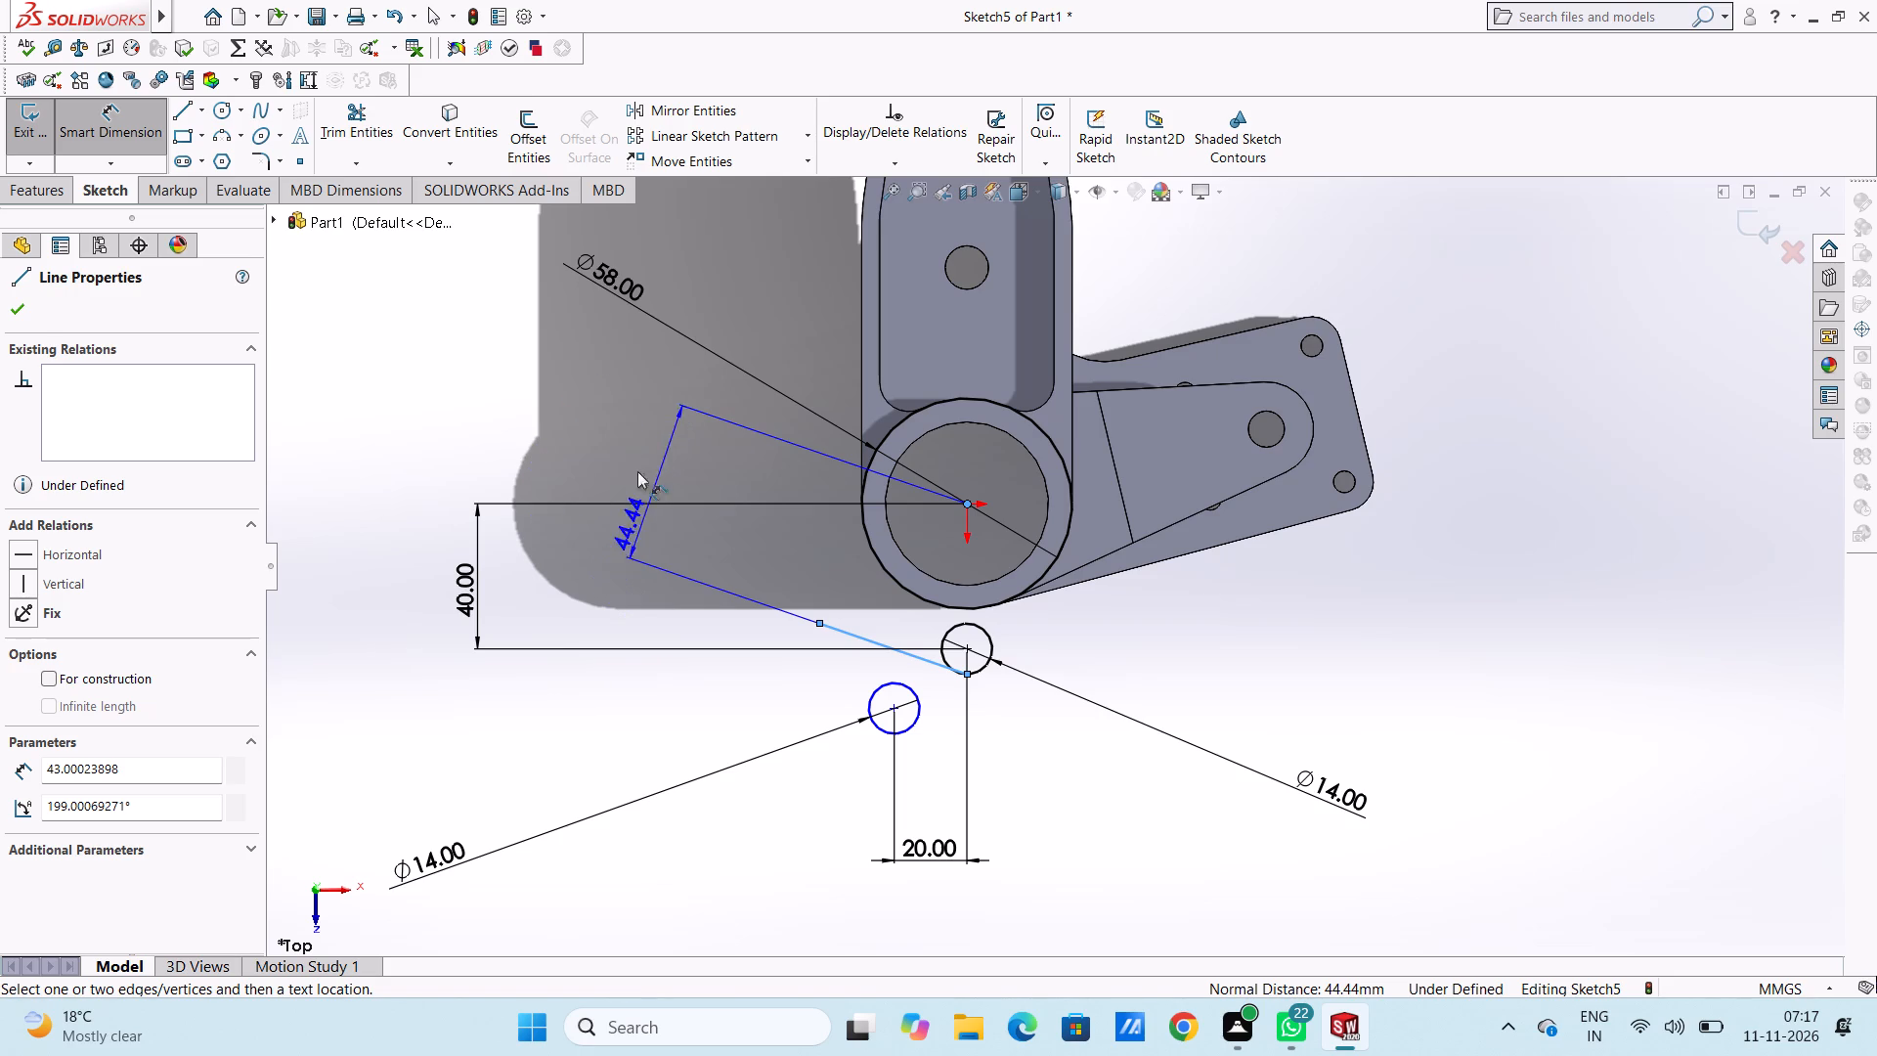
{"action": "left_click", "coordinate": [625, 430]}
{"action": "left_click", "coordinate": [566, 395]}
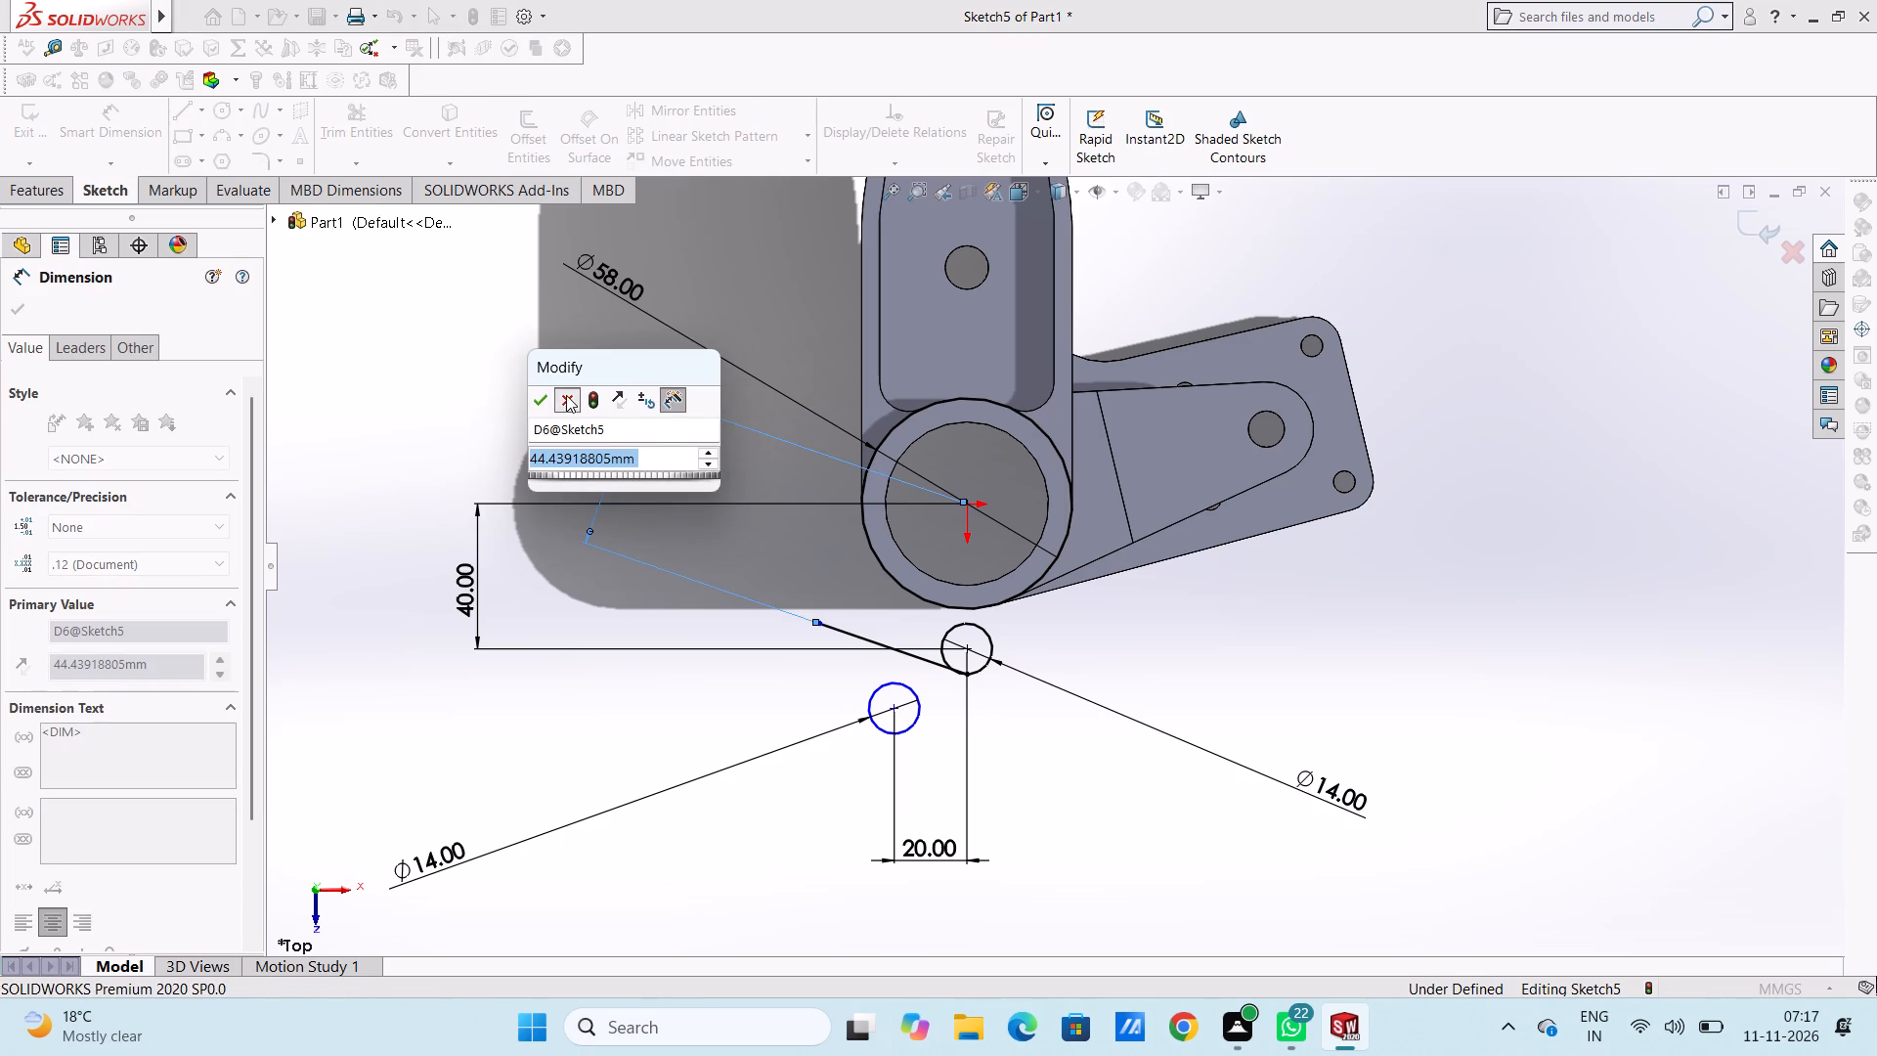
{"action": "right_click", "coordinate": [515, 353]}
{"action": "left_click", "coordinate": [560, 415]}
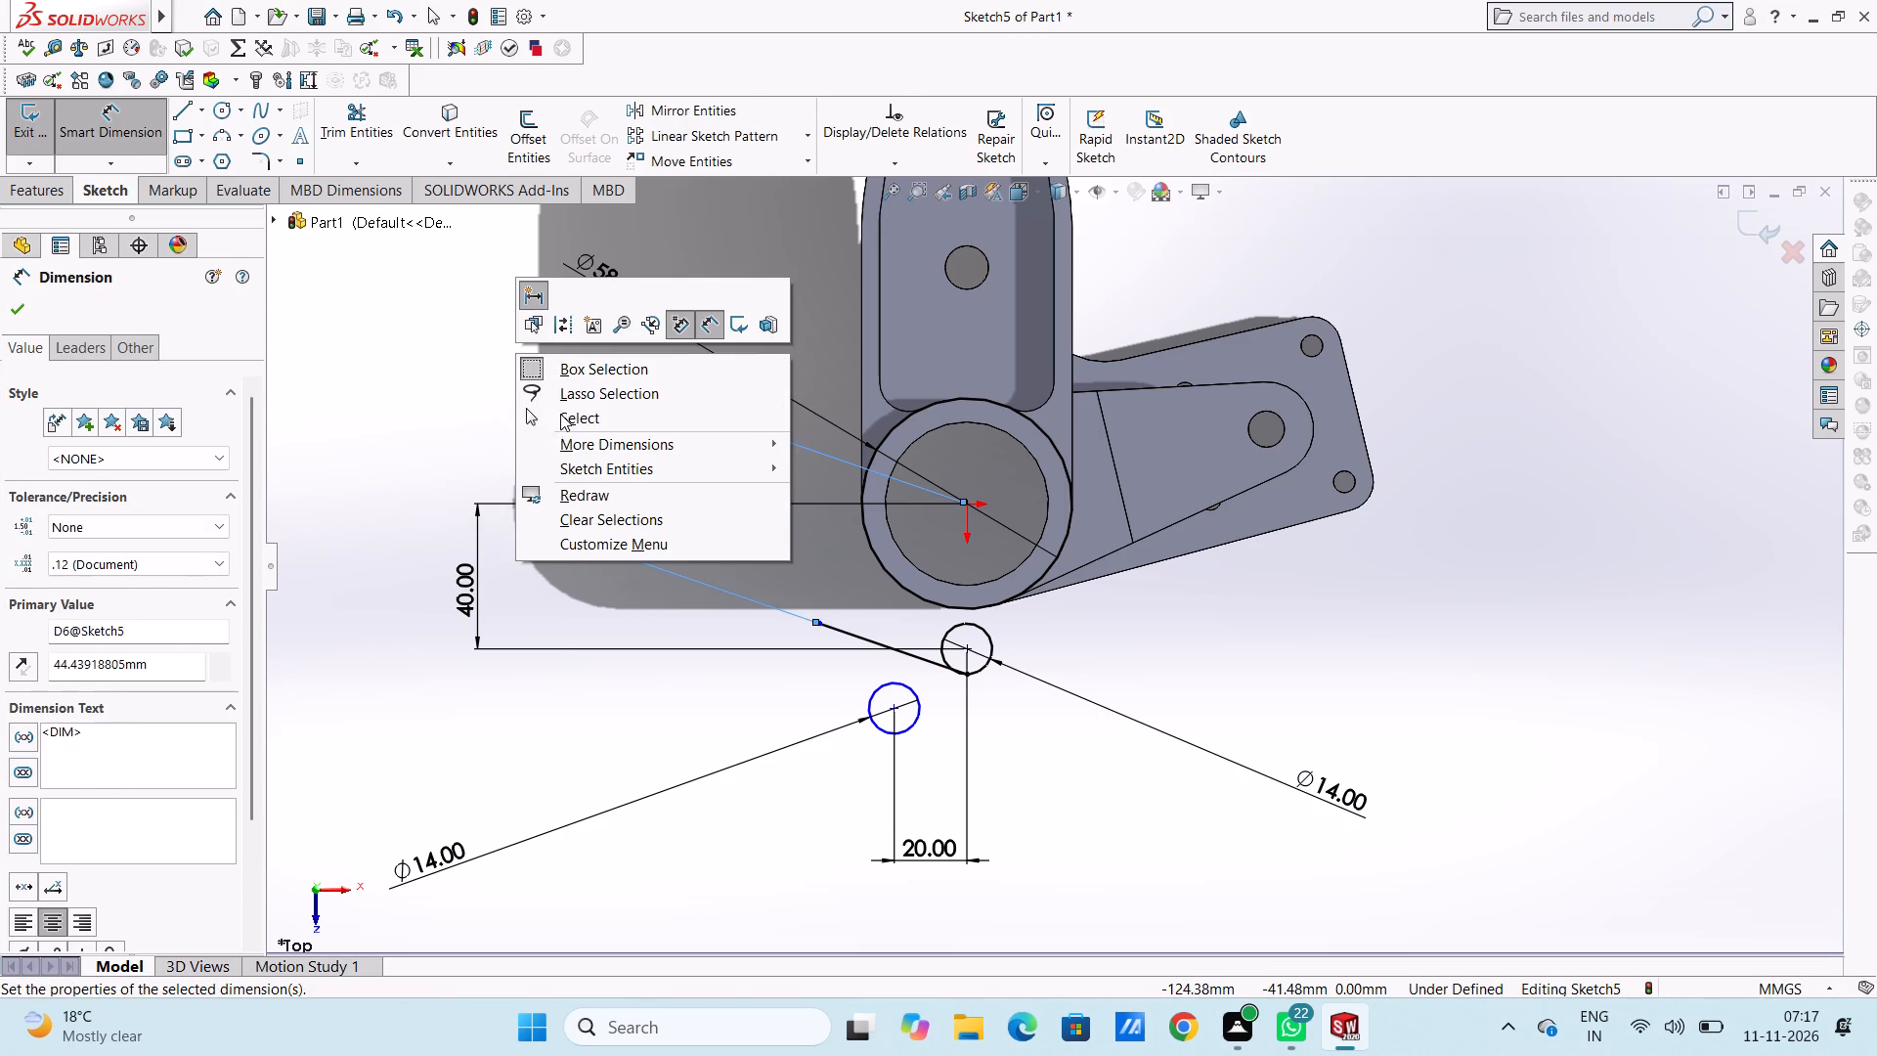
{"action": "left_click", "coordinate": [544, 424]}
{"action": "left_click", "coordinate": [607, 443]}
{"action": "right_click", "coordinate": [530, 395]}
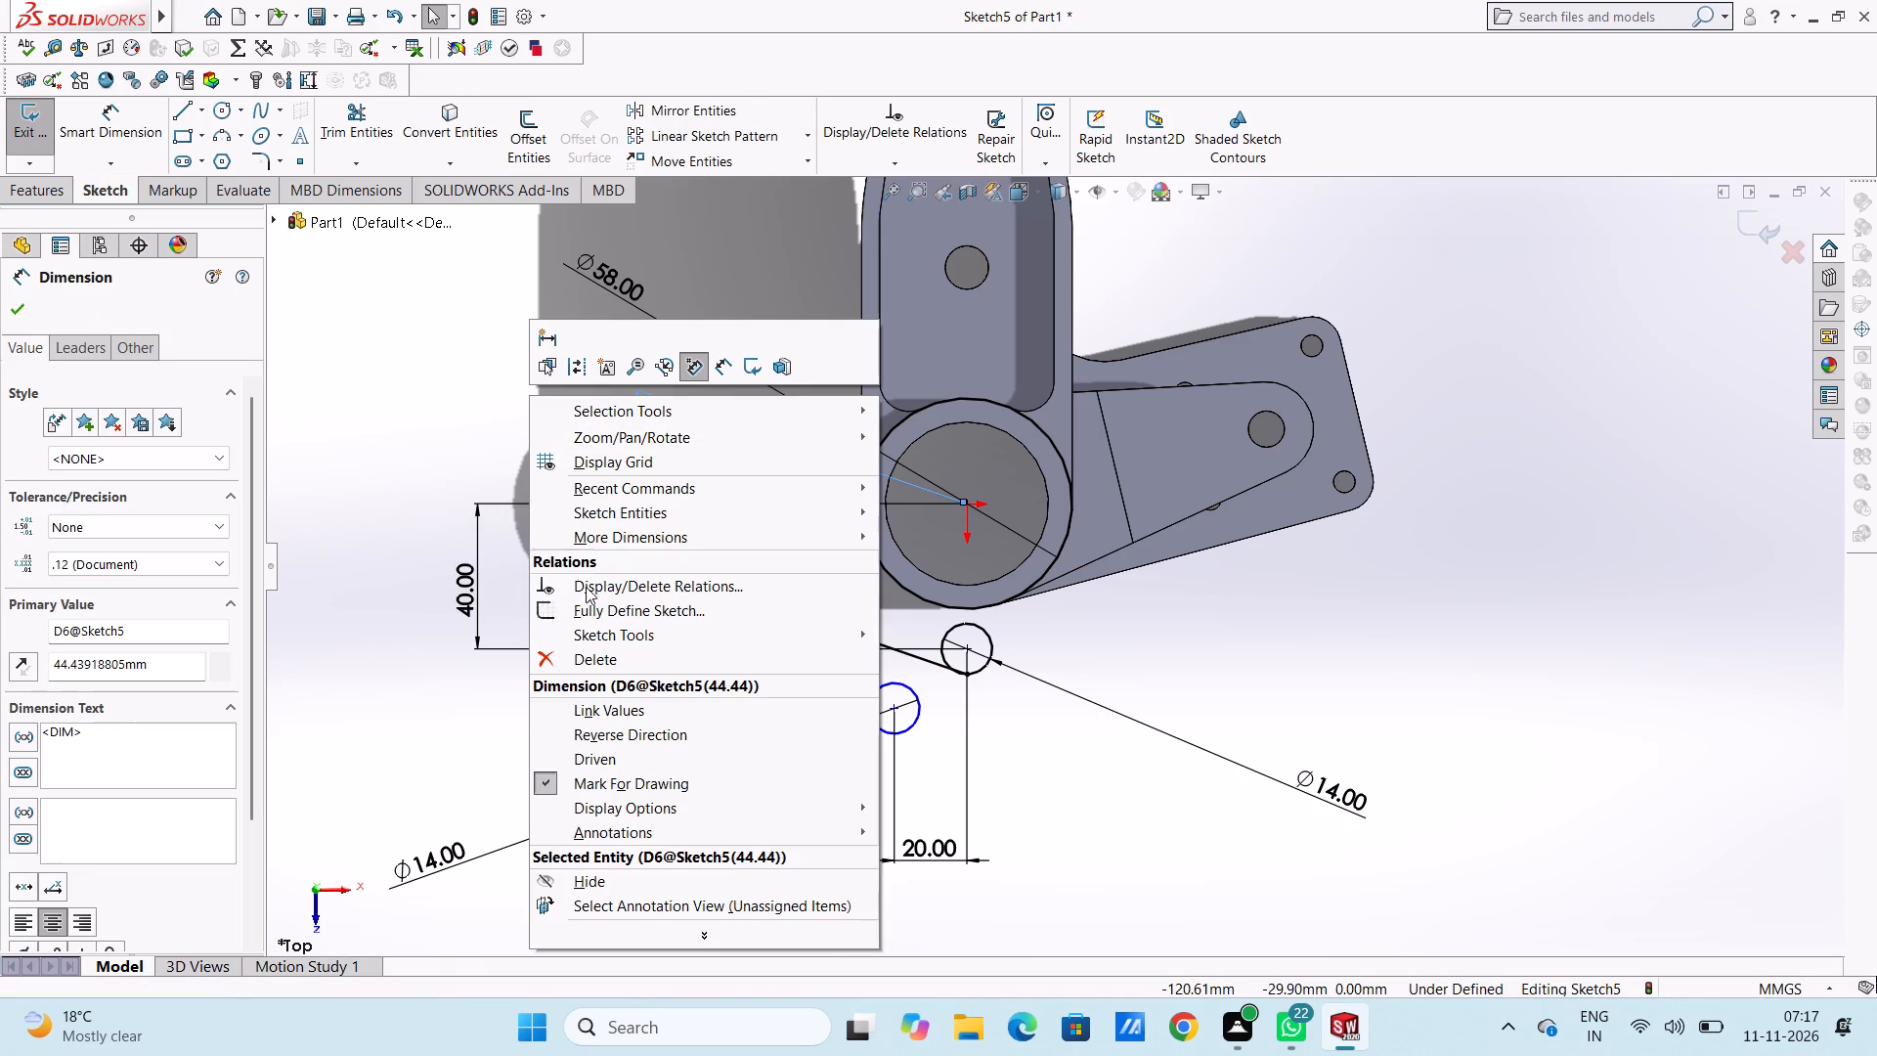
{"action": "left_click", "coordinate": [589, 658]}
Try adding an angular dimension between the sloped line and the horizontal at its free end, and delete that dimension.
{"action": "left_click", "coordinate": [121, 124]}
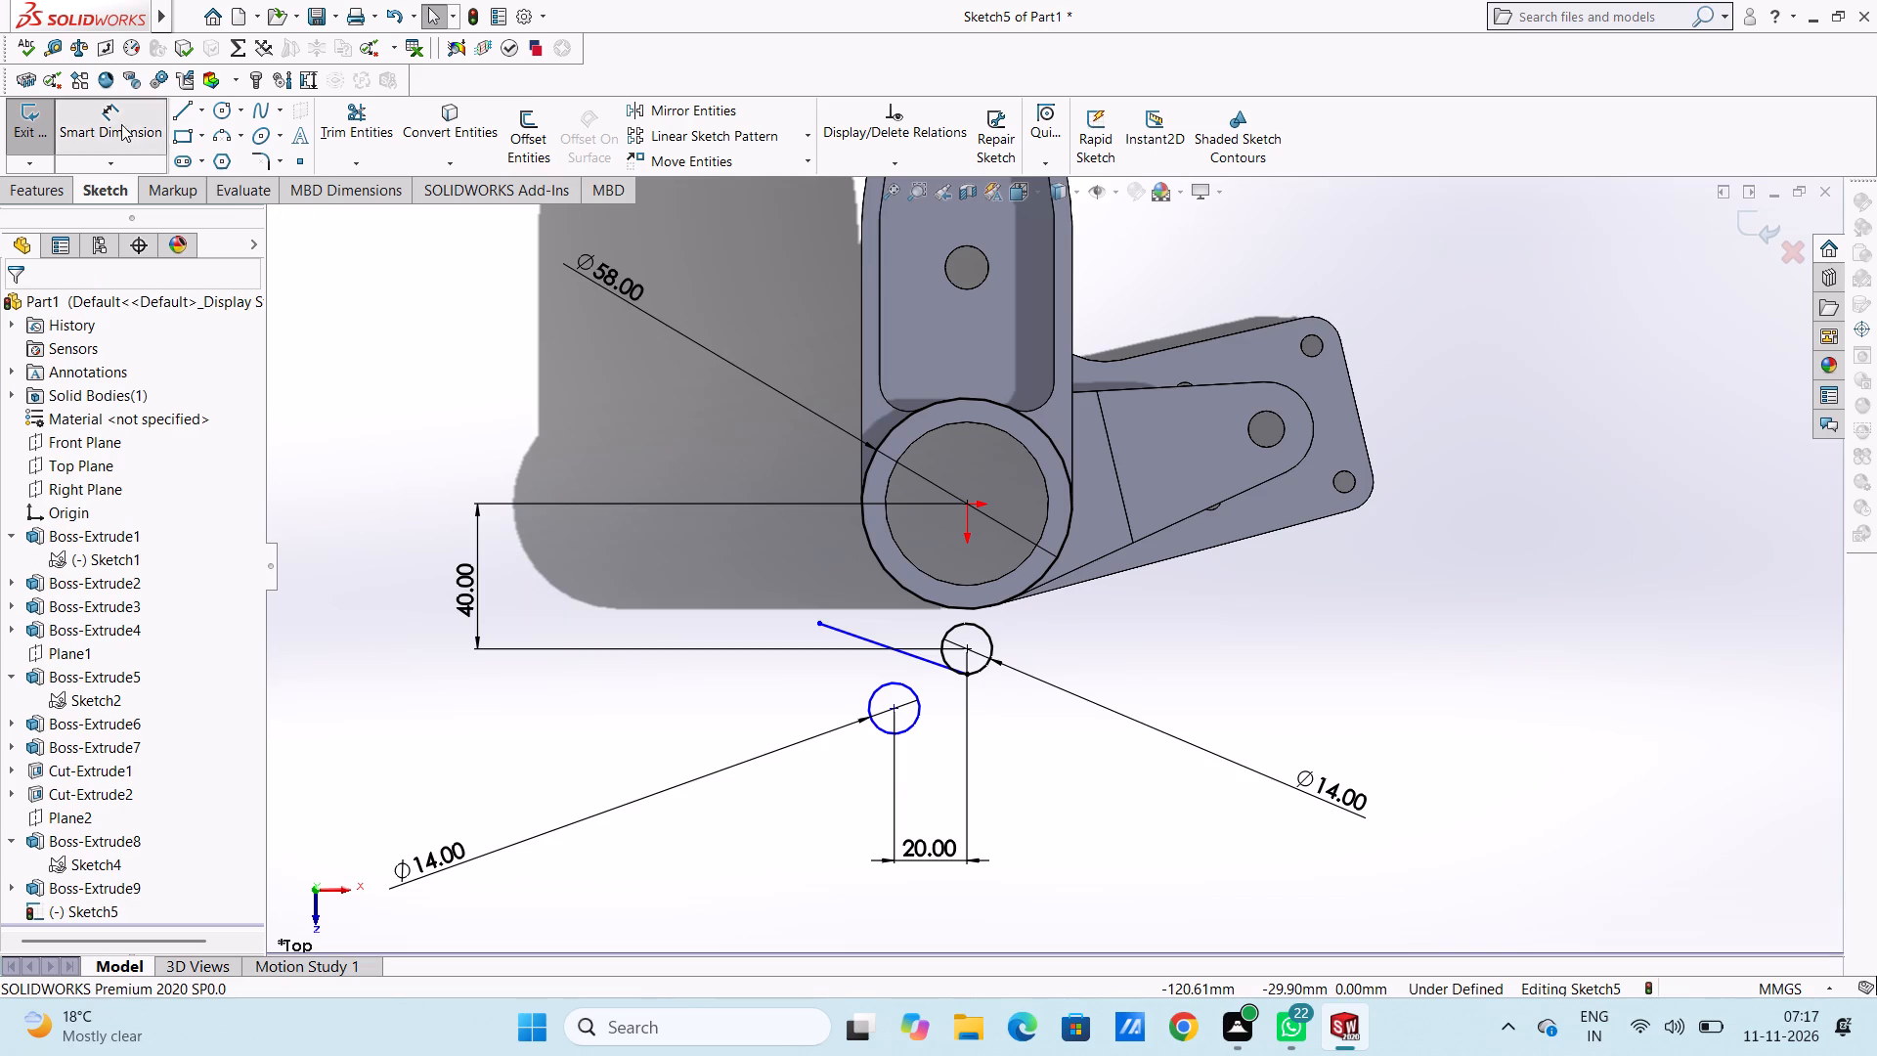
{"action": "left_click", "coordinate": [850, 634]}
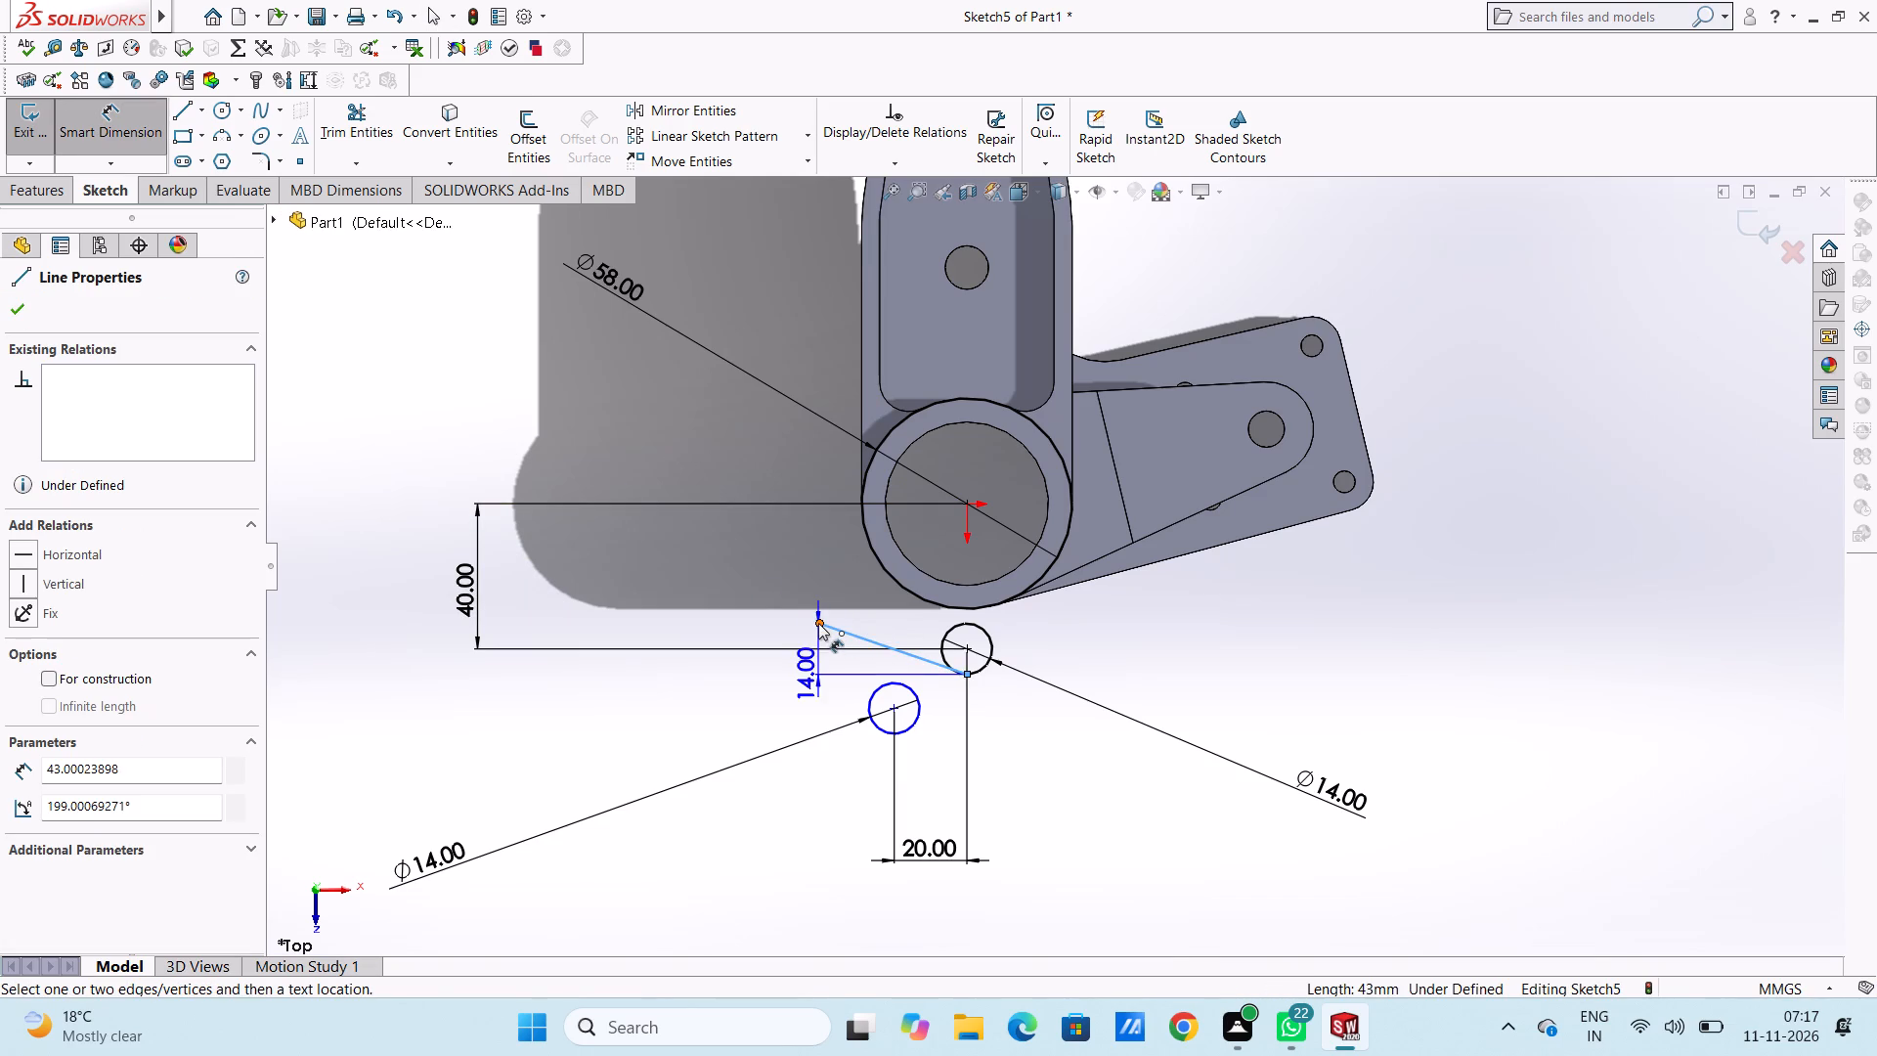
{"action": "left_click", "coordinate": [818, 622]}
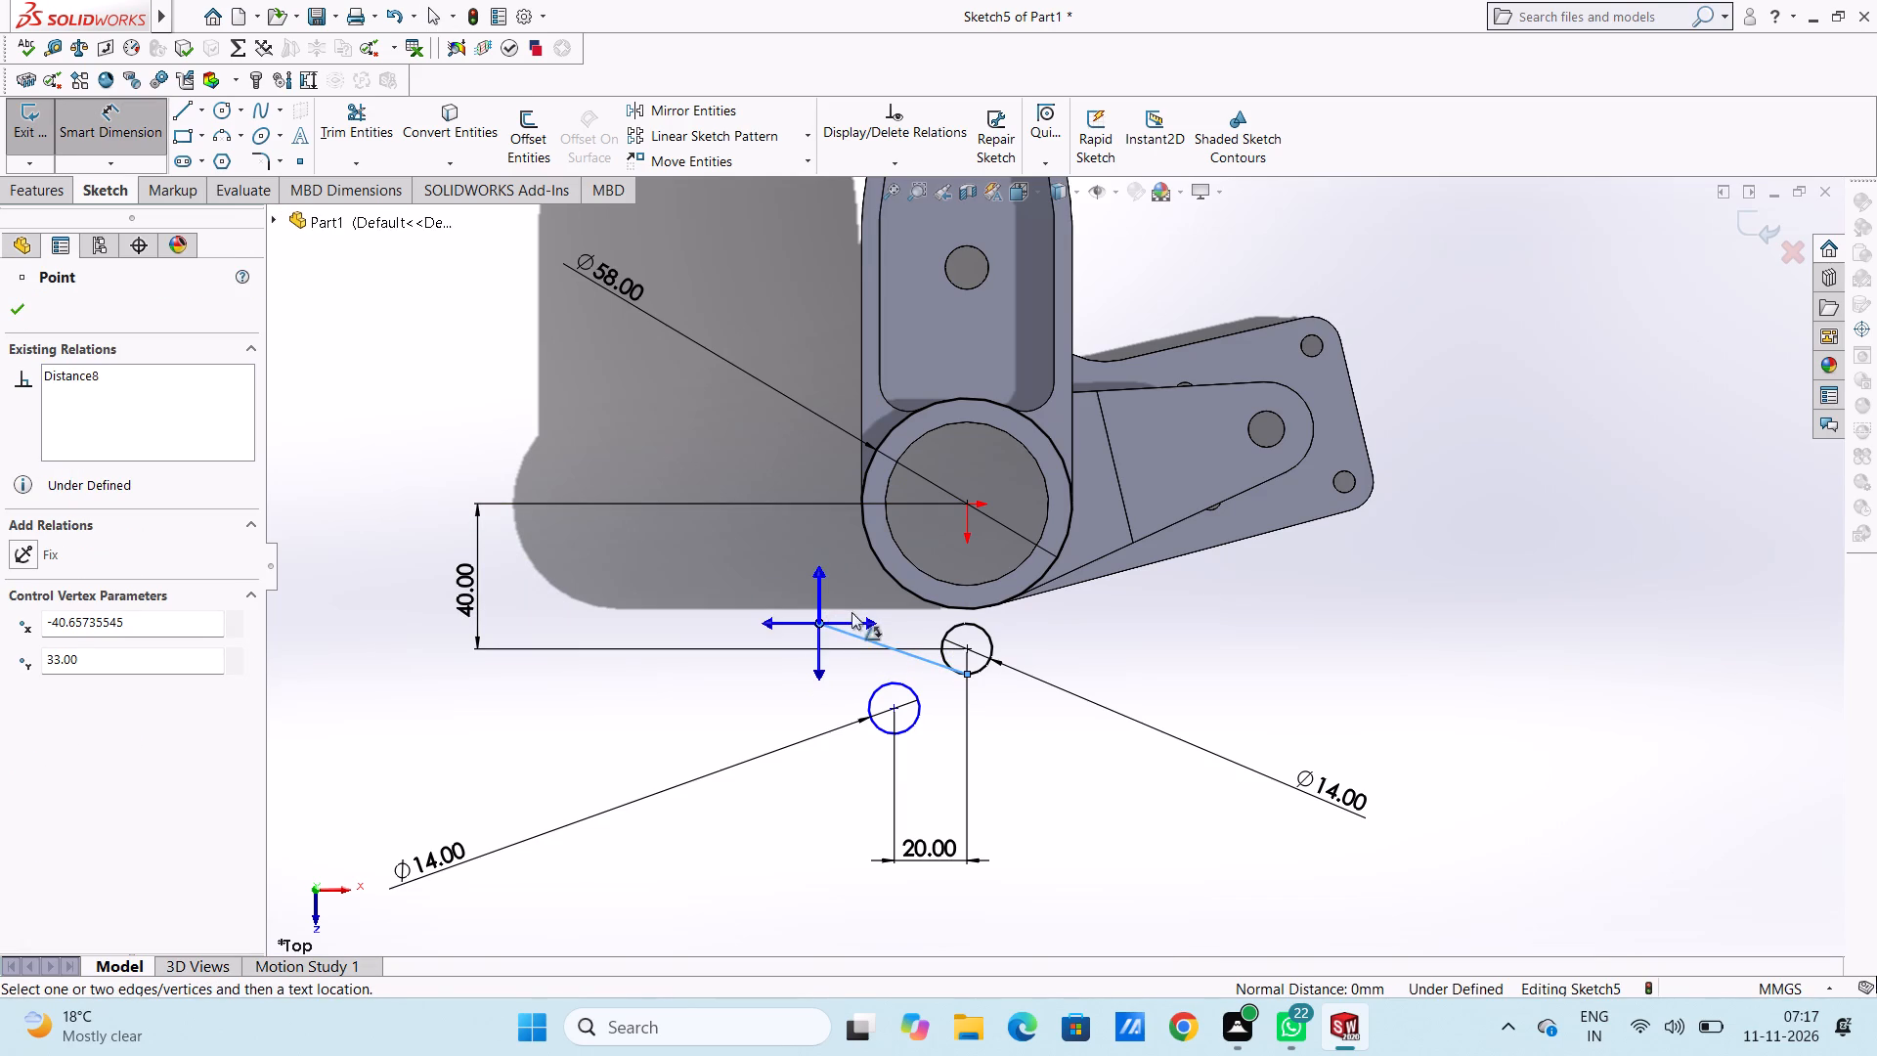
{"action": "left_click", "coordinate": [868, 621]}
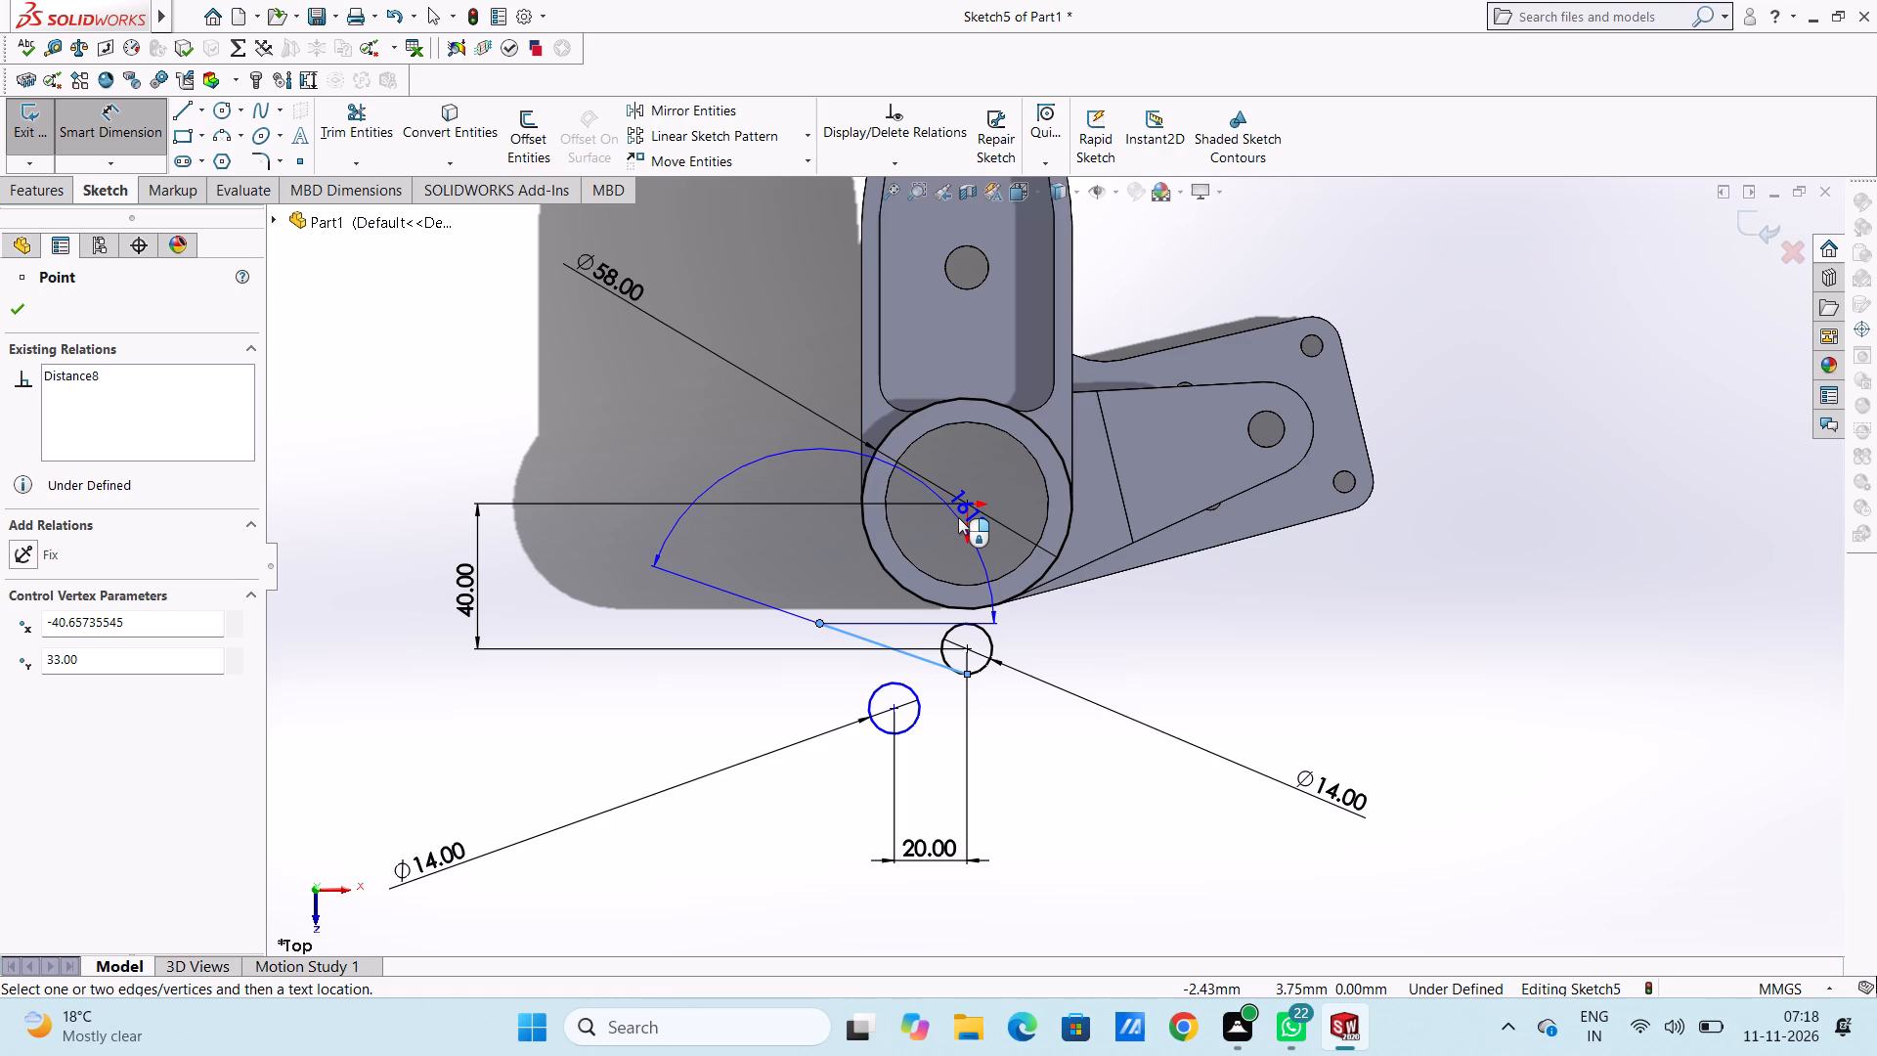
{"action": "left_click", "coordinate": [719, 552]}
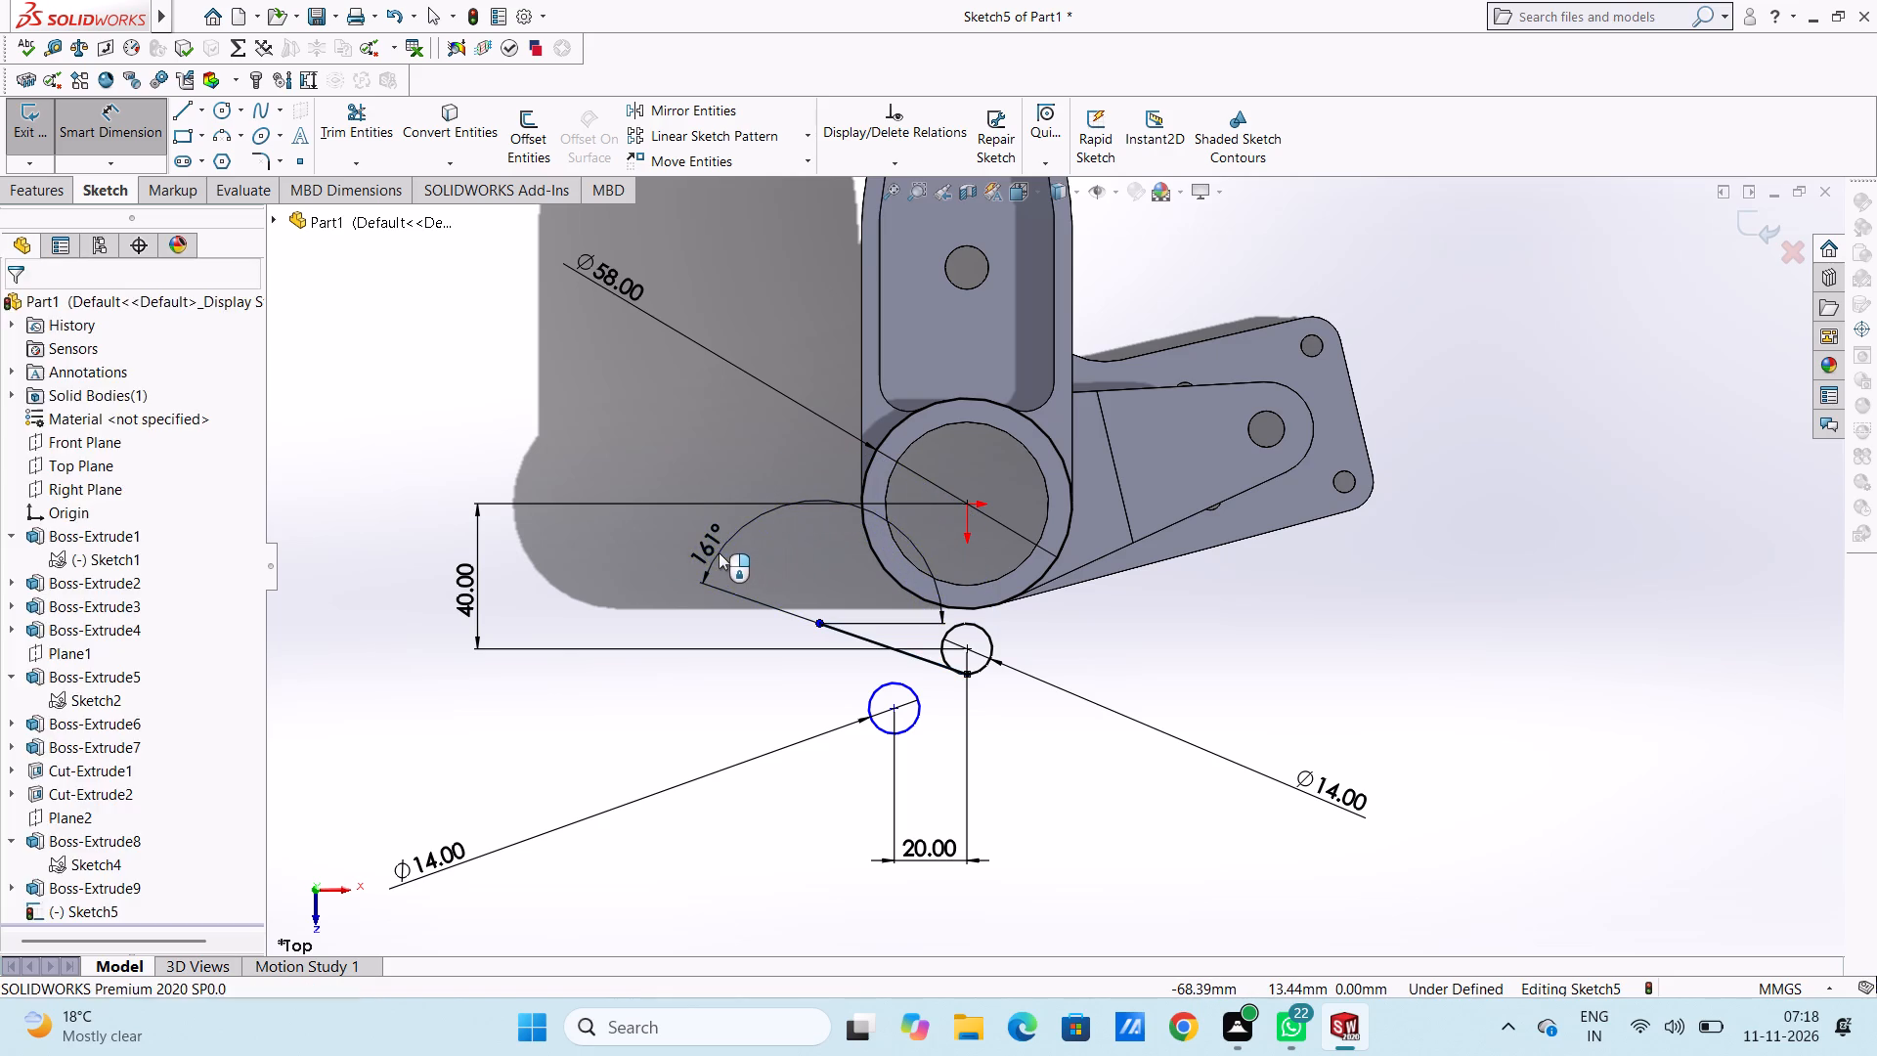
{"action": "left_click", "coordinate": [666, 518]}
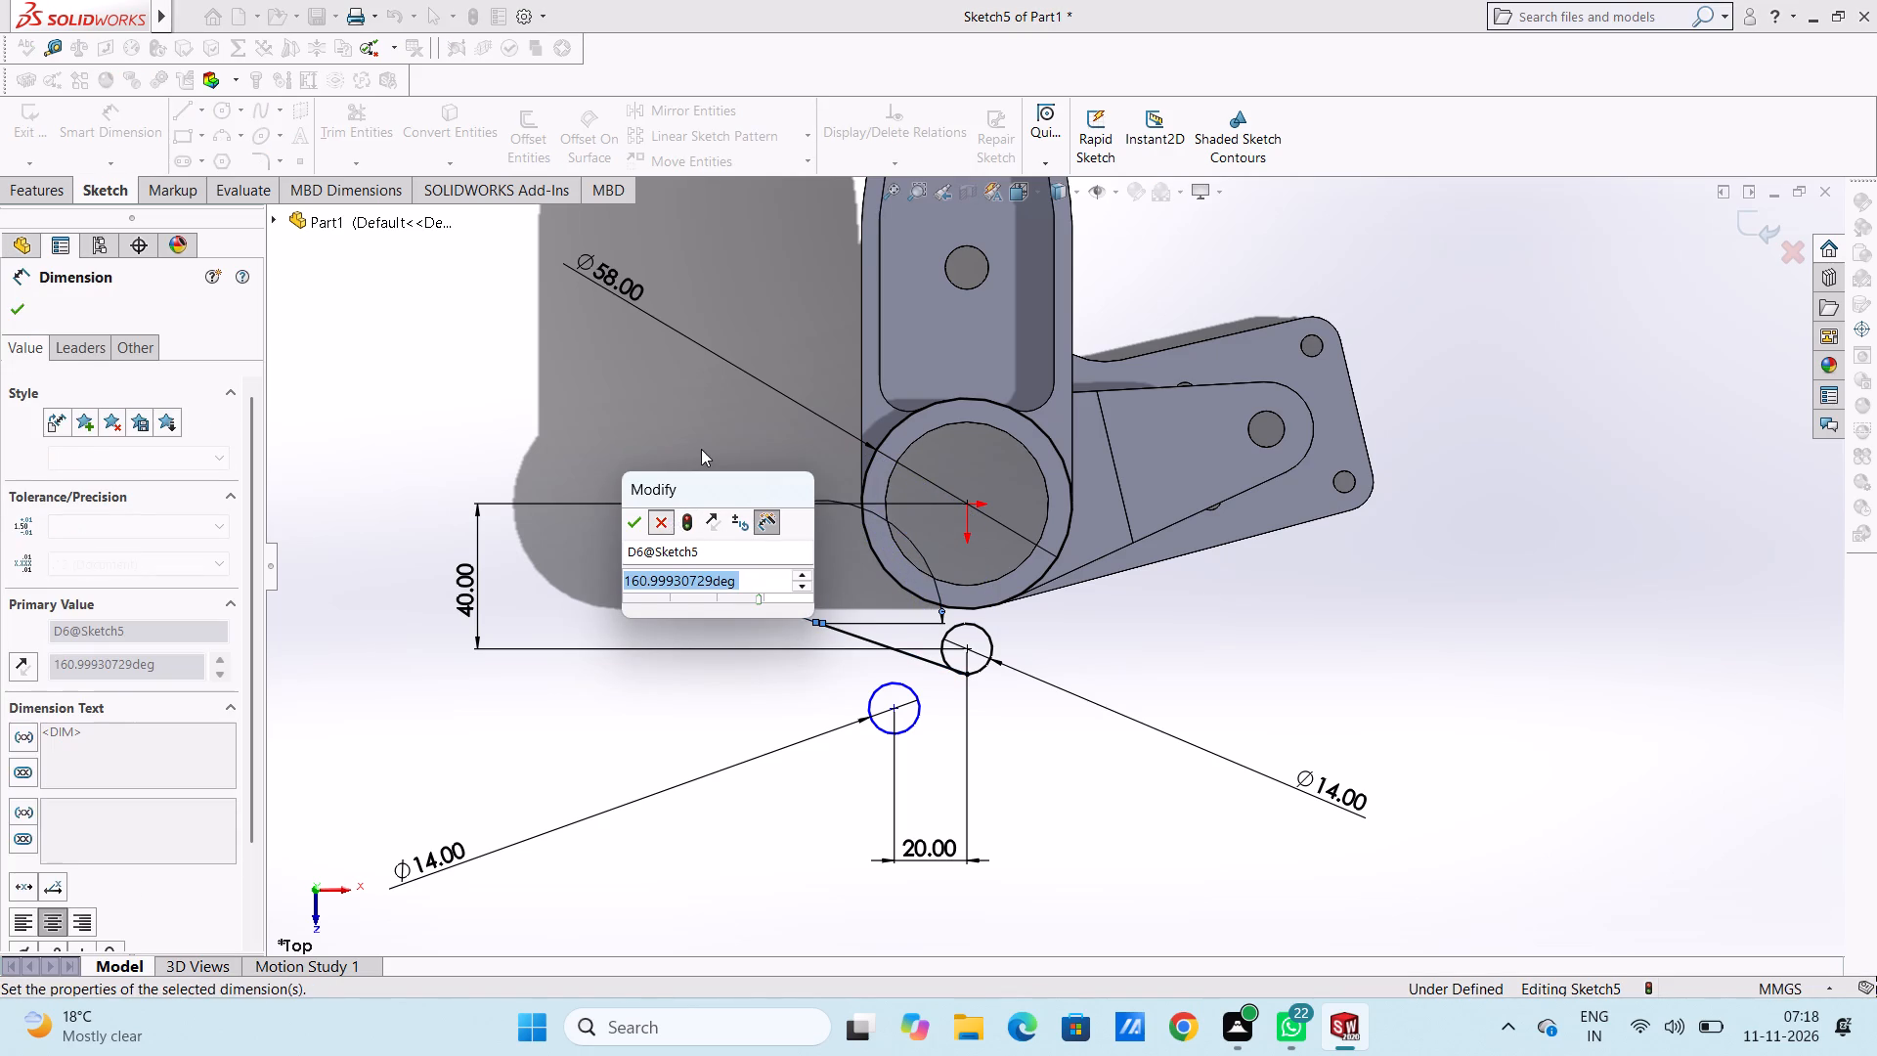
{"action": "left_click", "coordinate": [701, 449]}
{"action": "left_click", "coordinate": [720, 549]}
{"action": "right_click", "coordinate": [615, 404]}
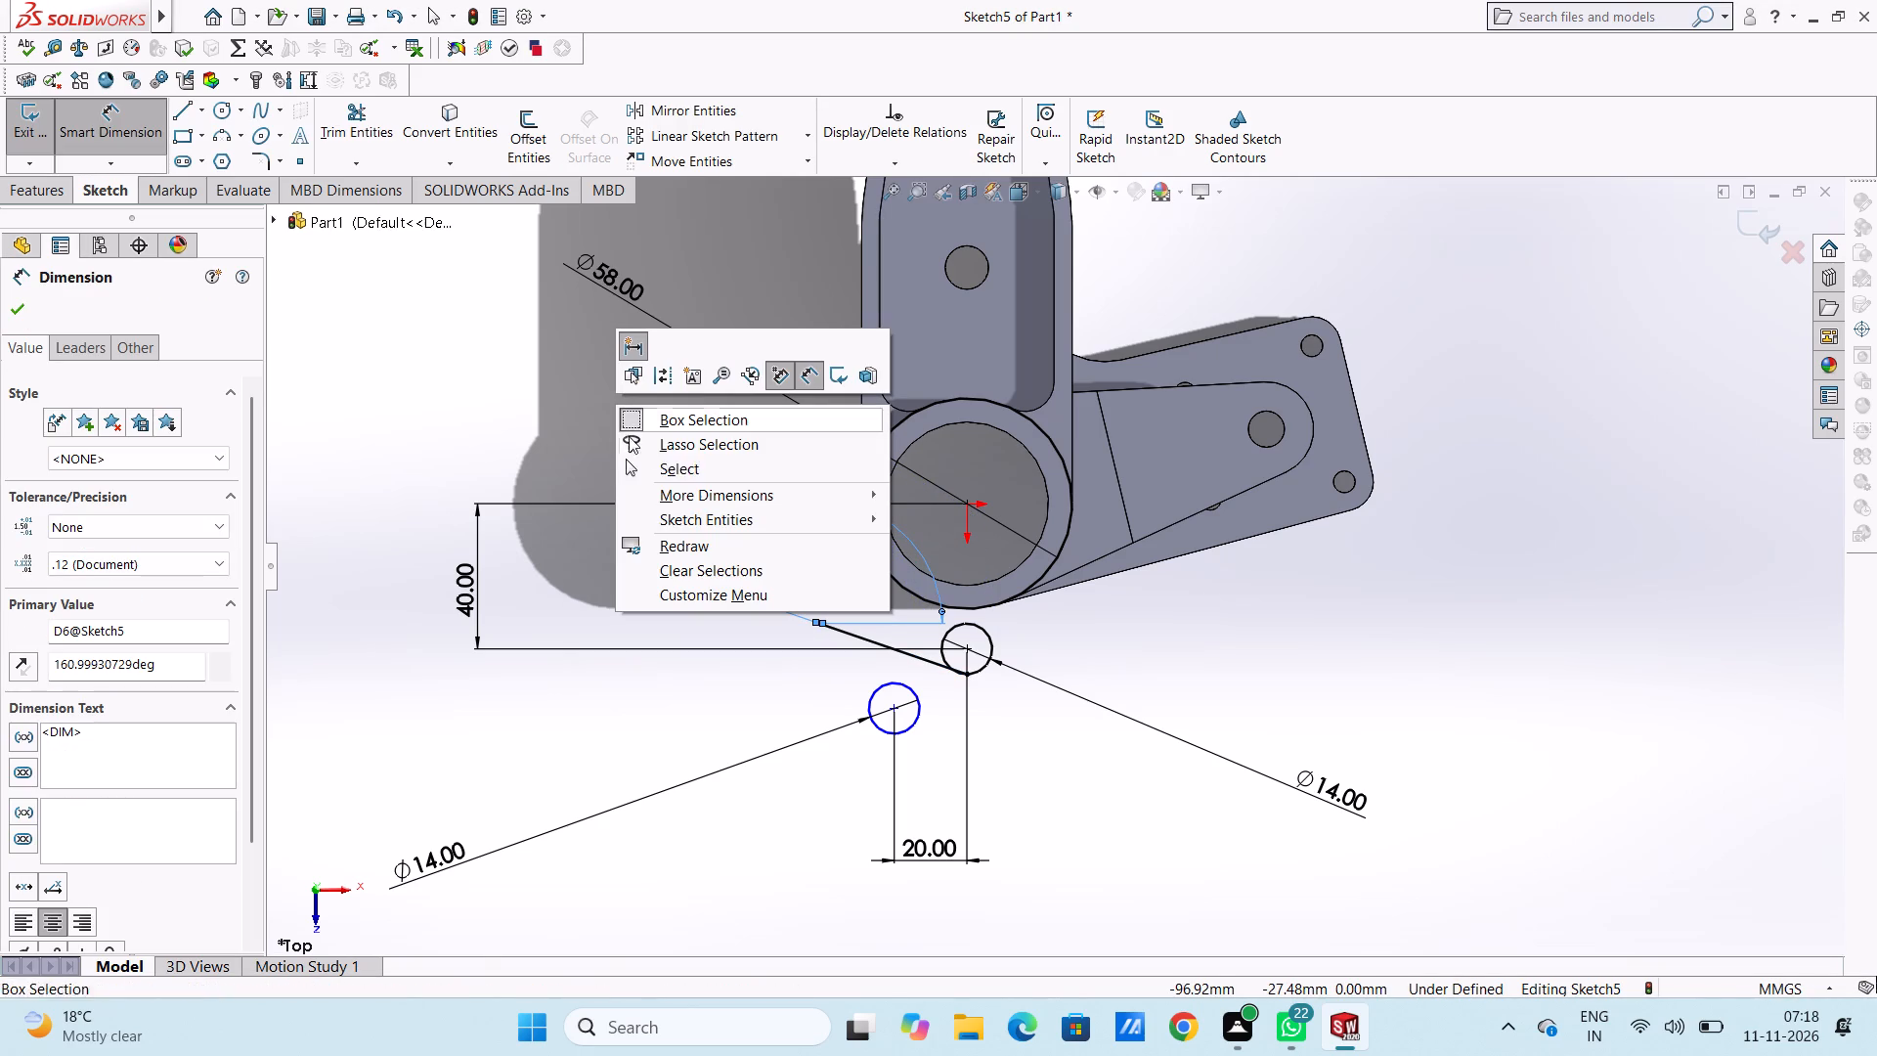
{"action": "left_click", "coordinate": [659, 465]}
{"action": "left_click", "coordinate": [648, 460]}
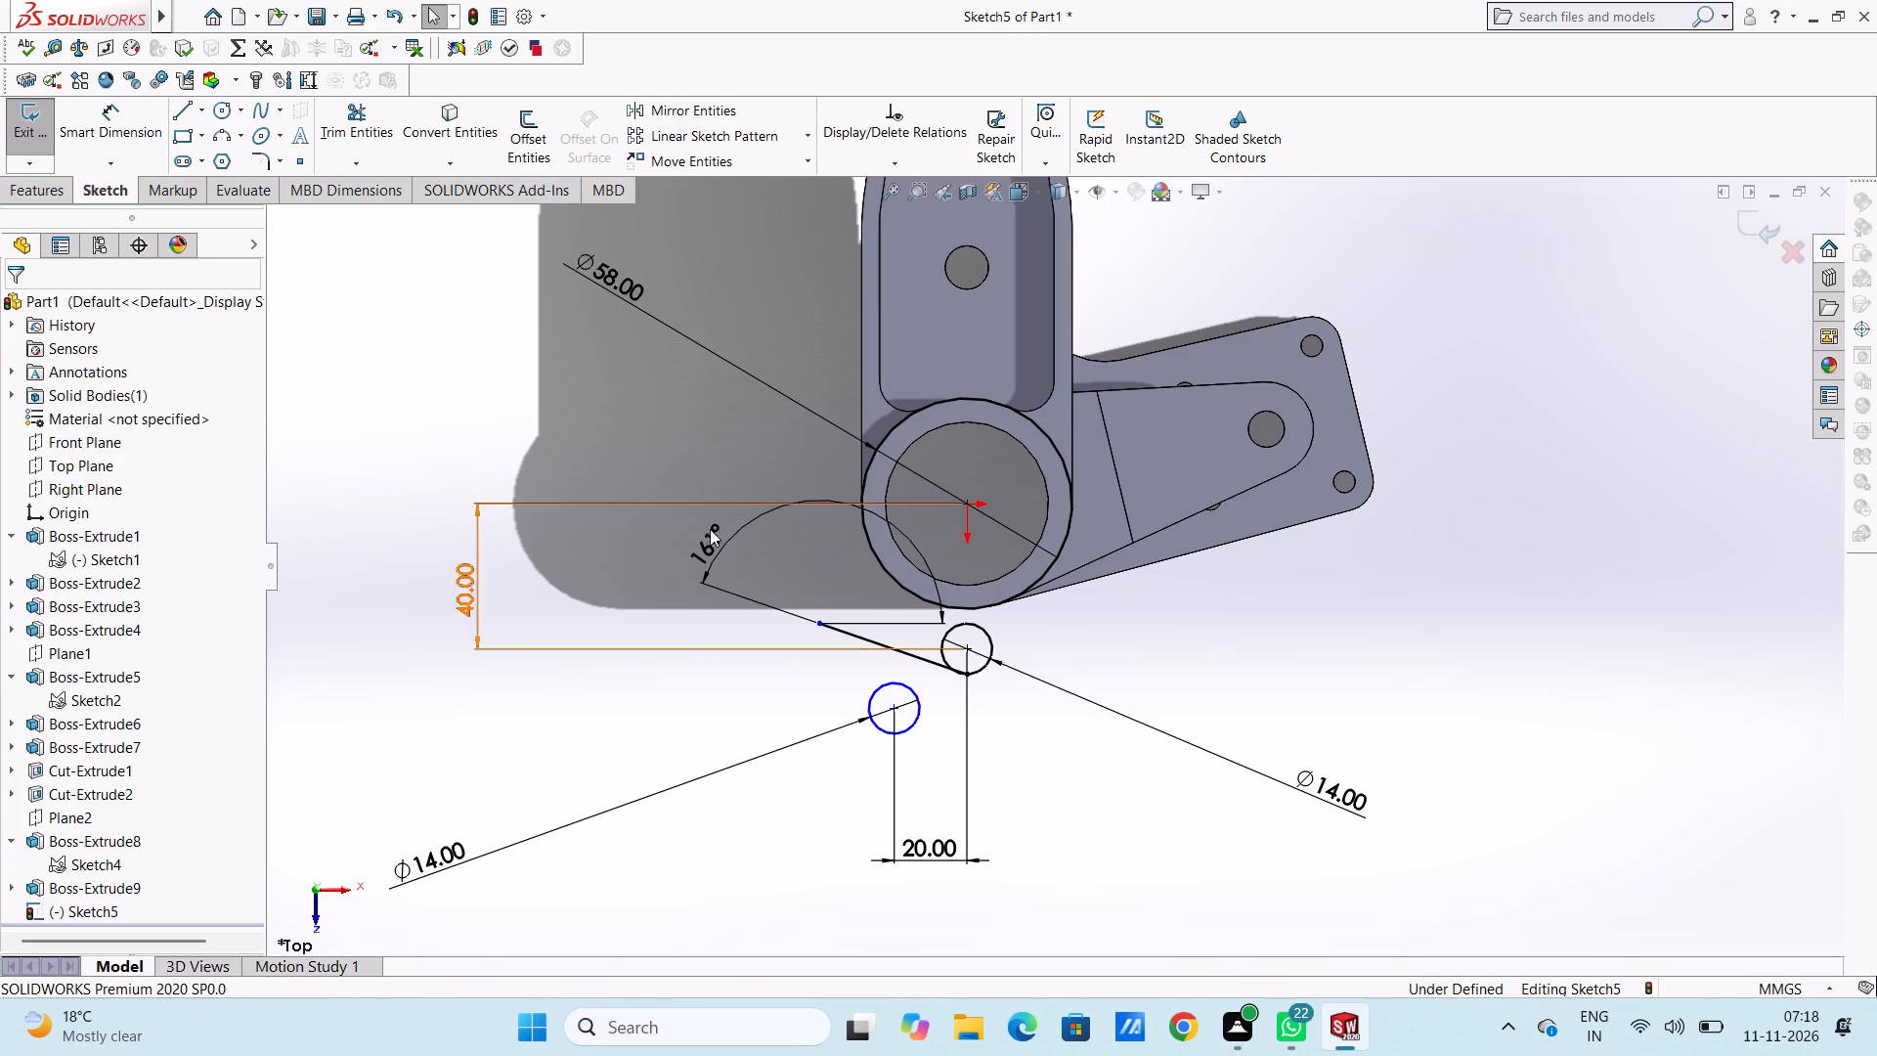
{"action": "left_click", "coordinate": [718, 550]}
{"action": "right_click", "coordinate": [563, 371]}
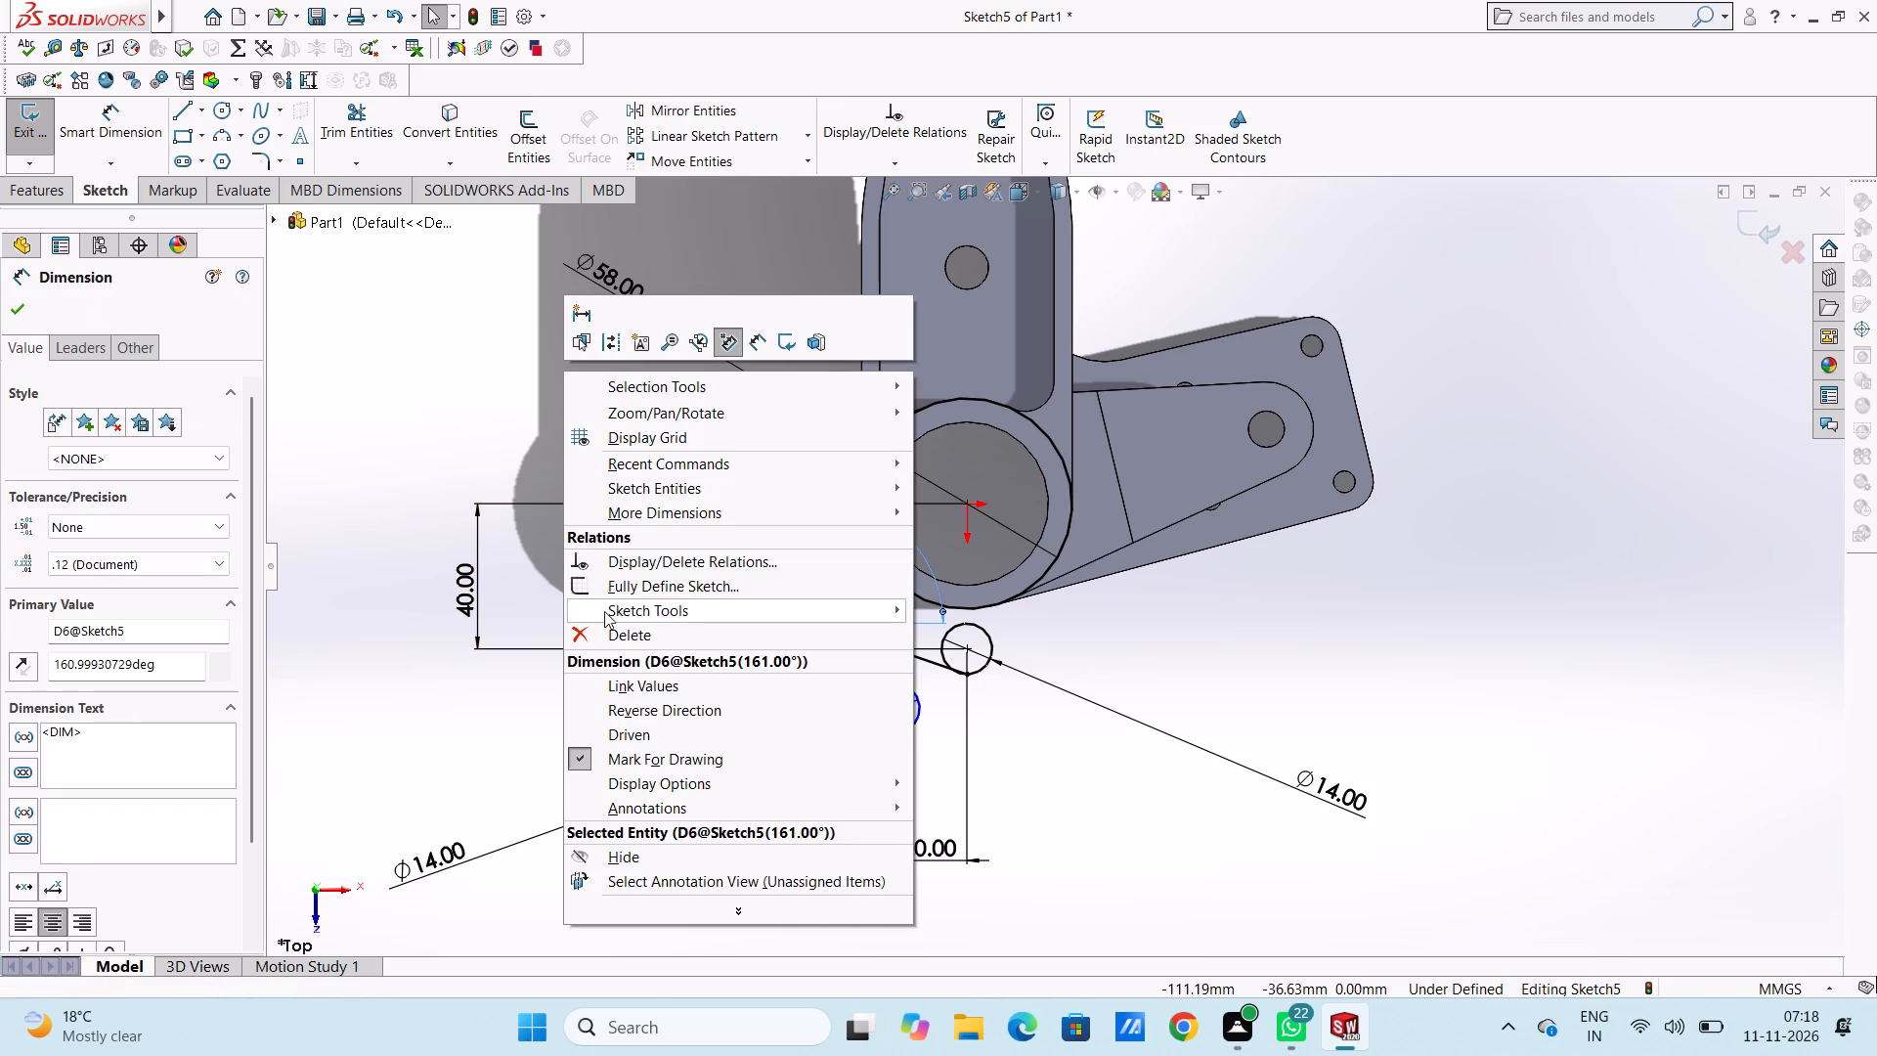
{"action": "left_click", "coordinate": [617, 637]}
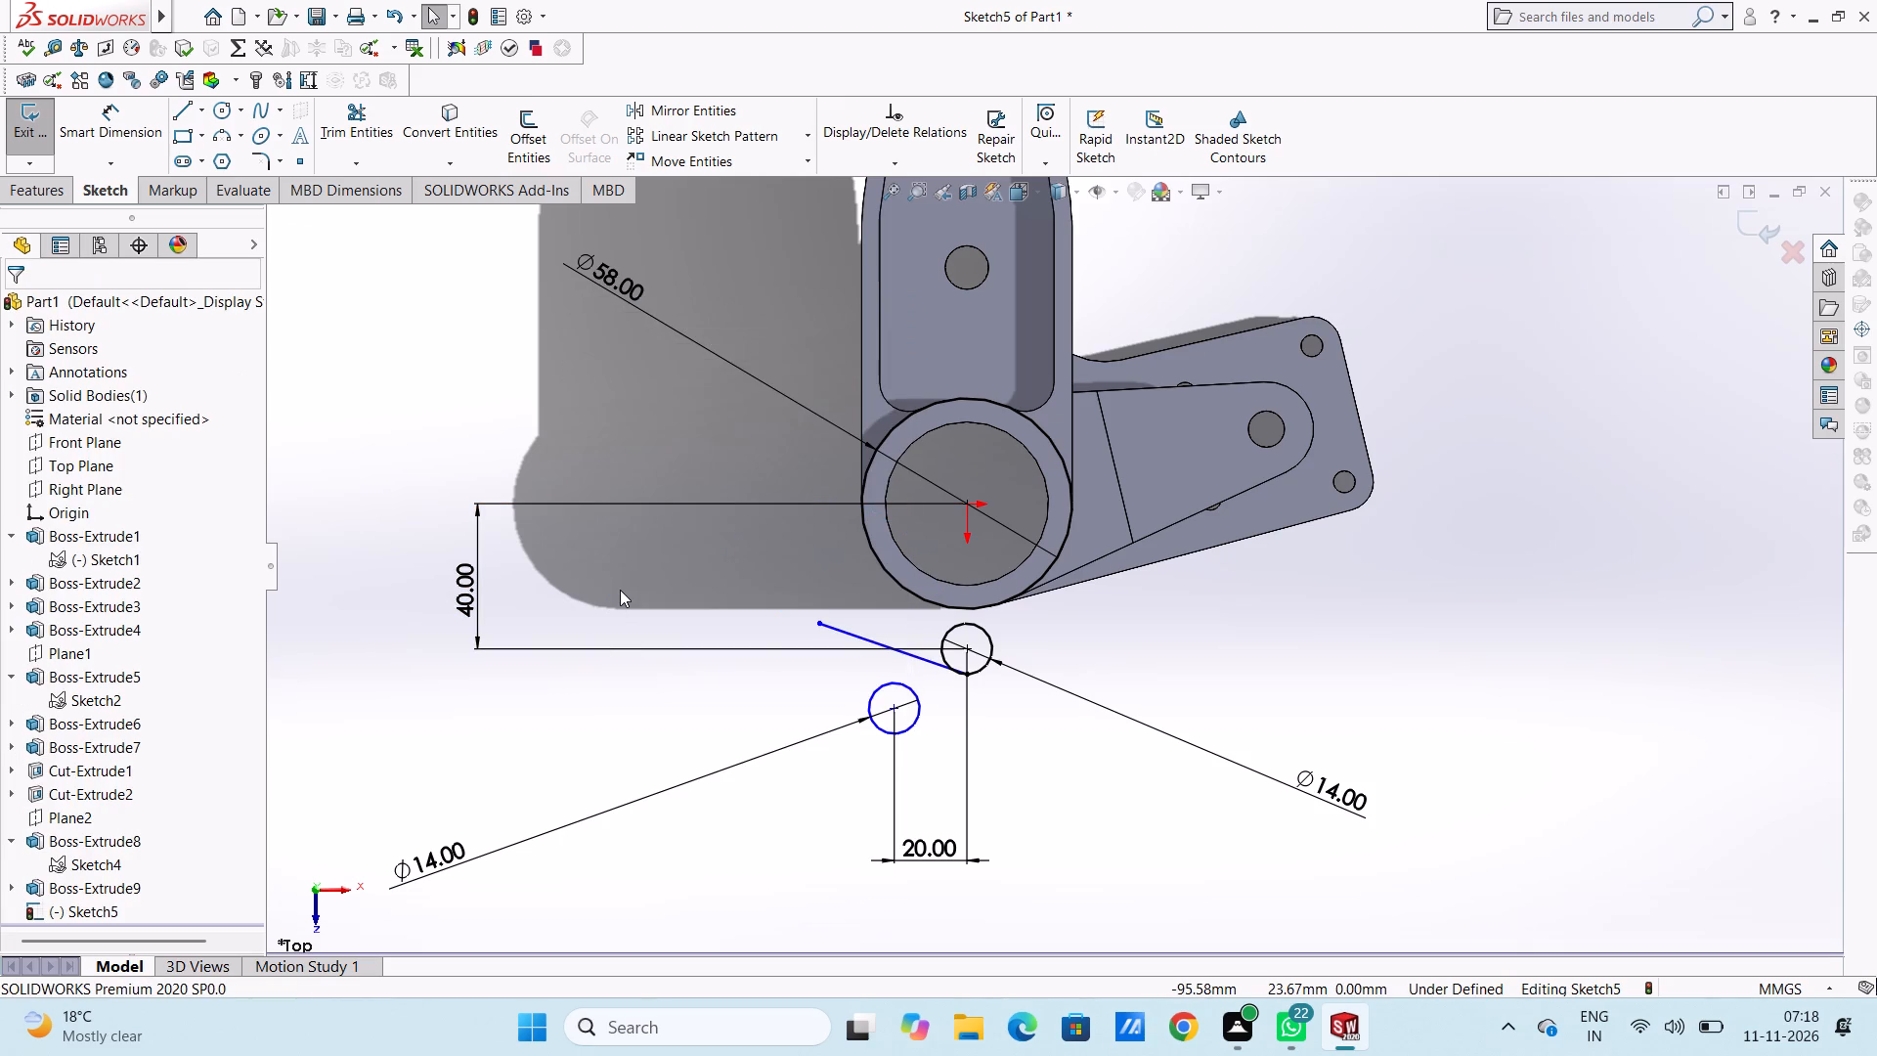
Sketch a vertical line about 47 mm long downward from the leftmost point of the large origin-centred circle.
{"action": "left_click", "coordinate": [188, 110]}
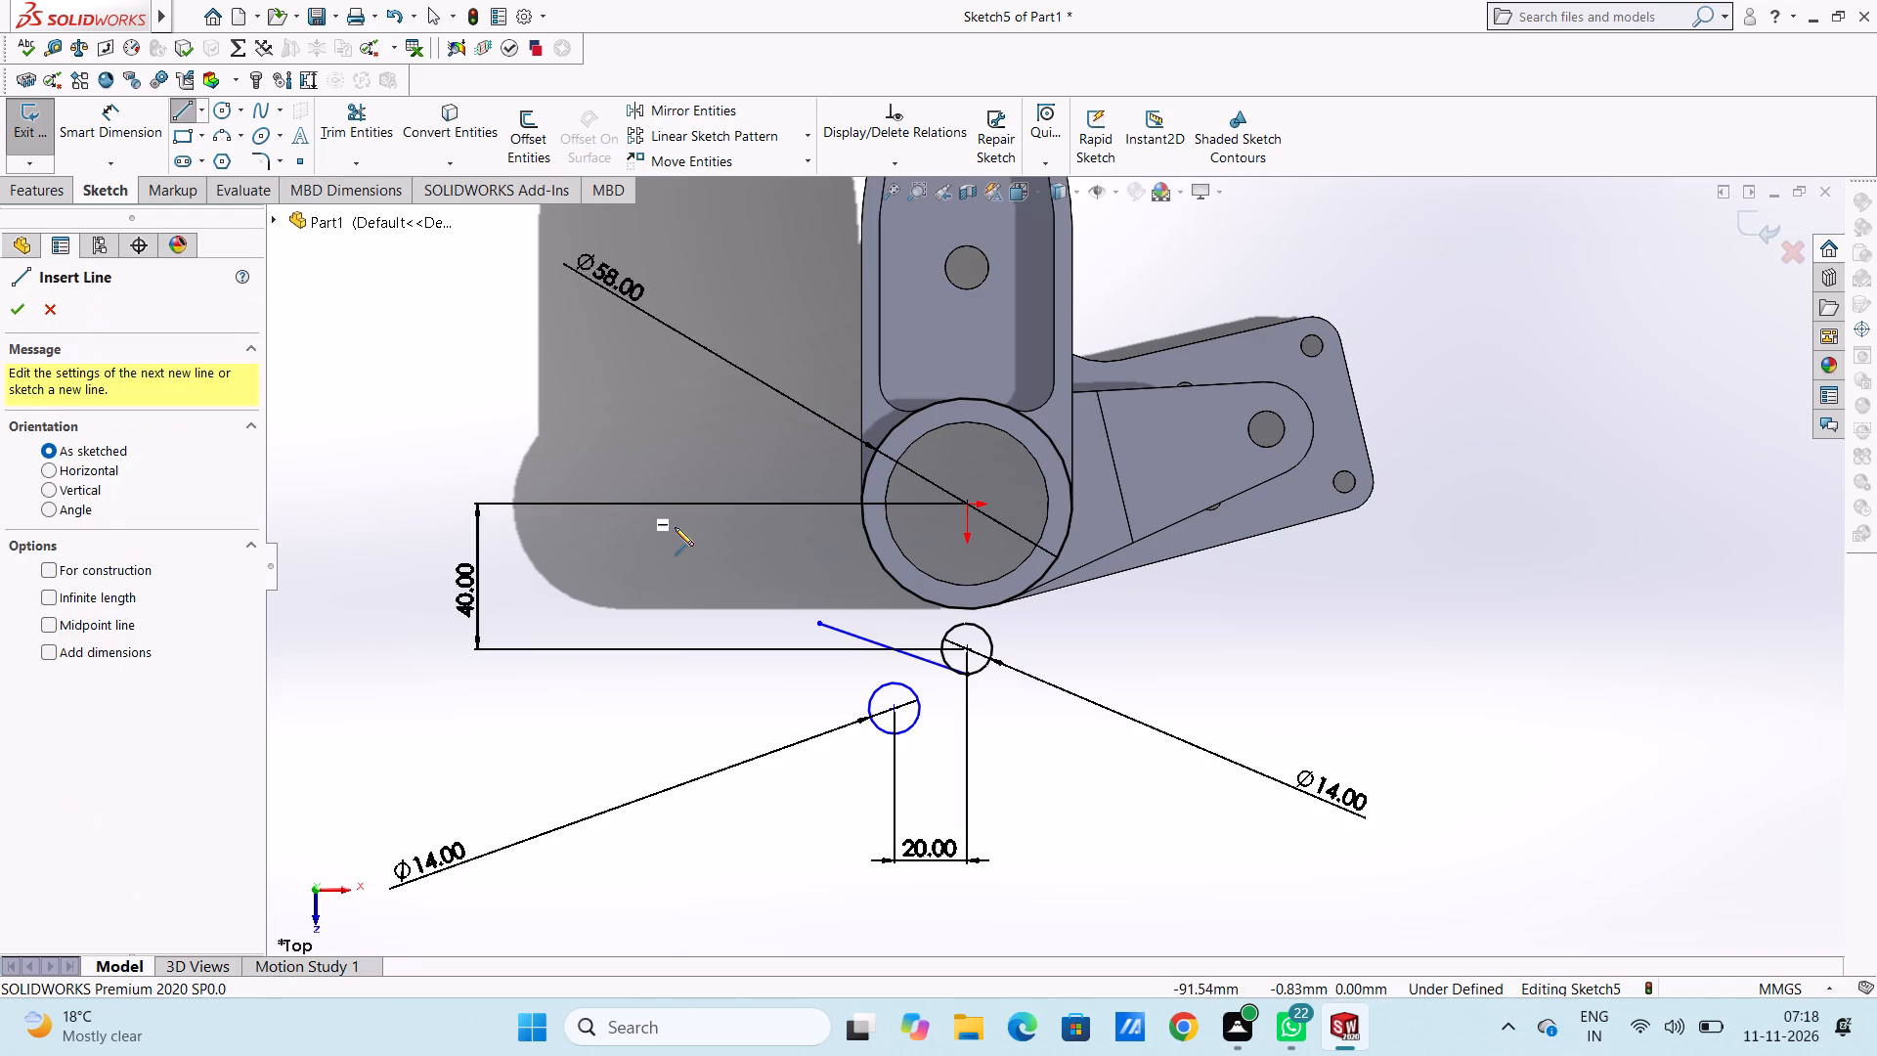
{"action": "left_click", "coordinate": [861, 508]}
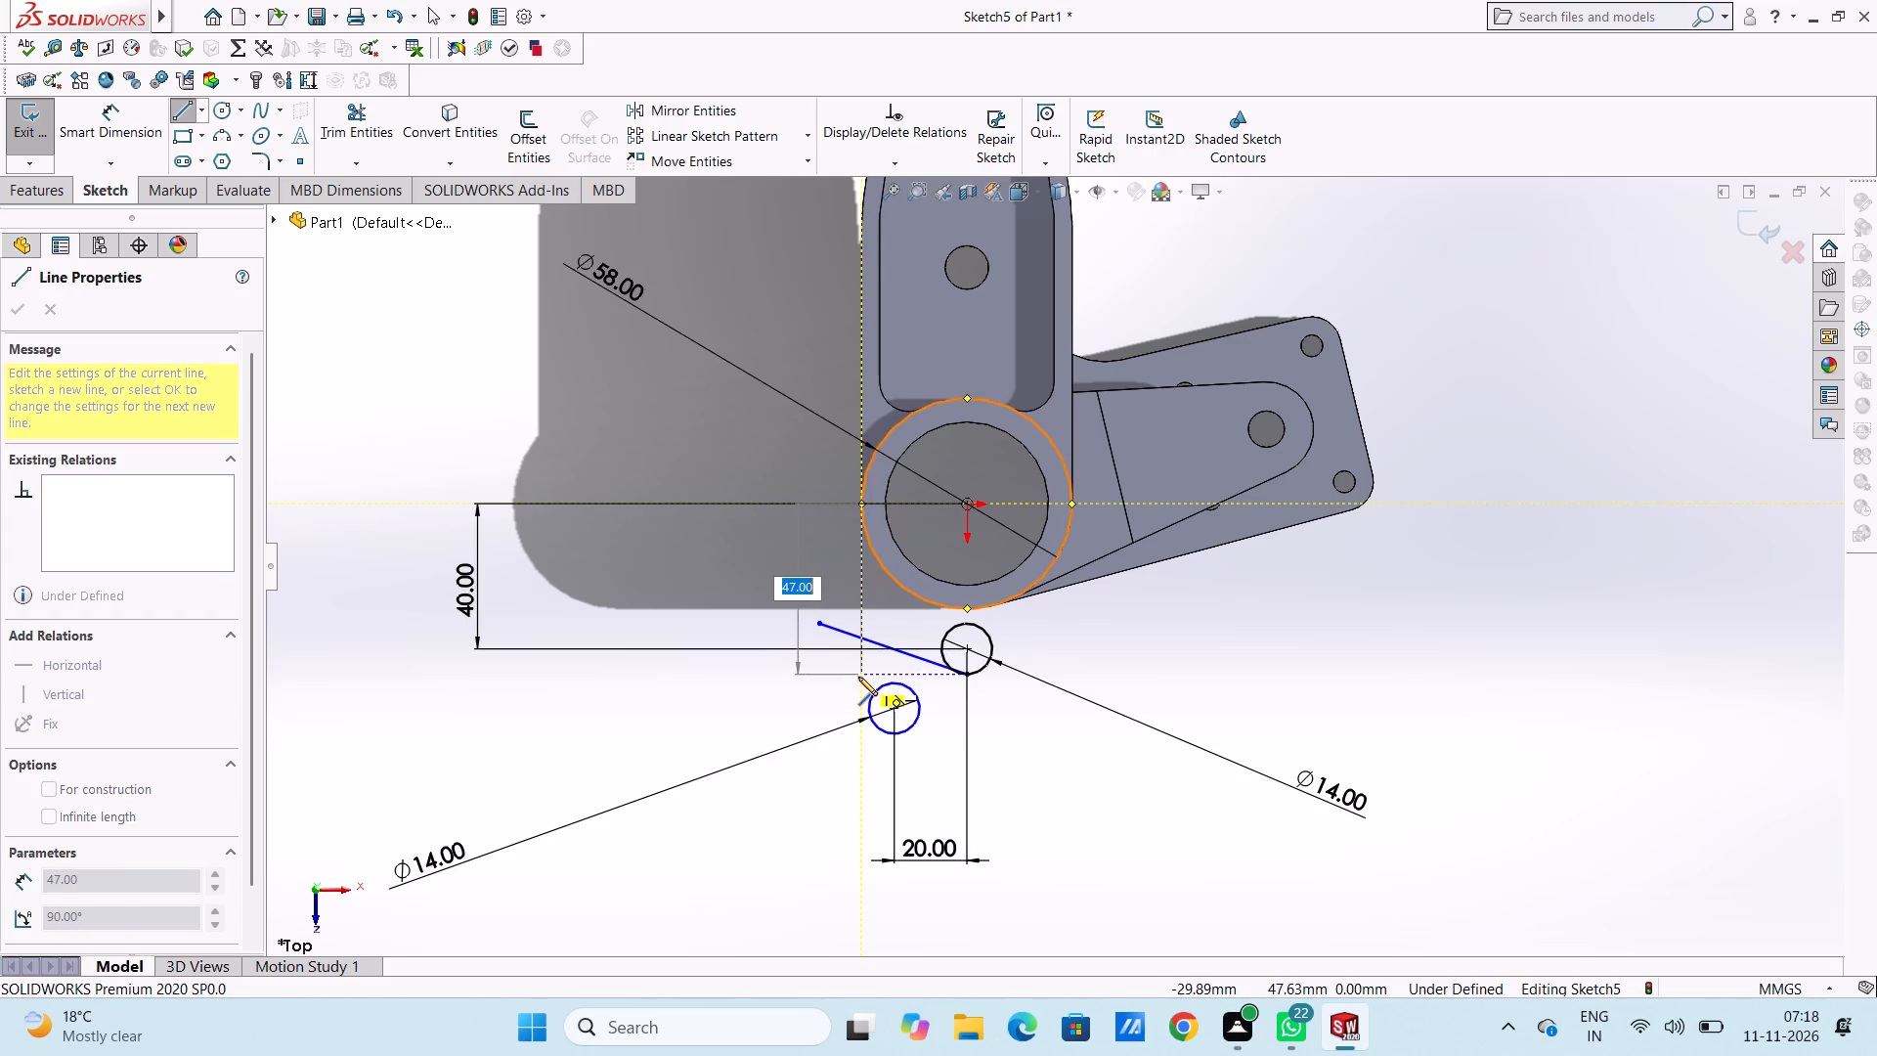
{"action": "left_click", "coordinate": [858, 677]}
{"action": "right_click", "coordinate": [672, 542]}
{"action": "left_click", "coordinate": [731, 558]}
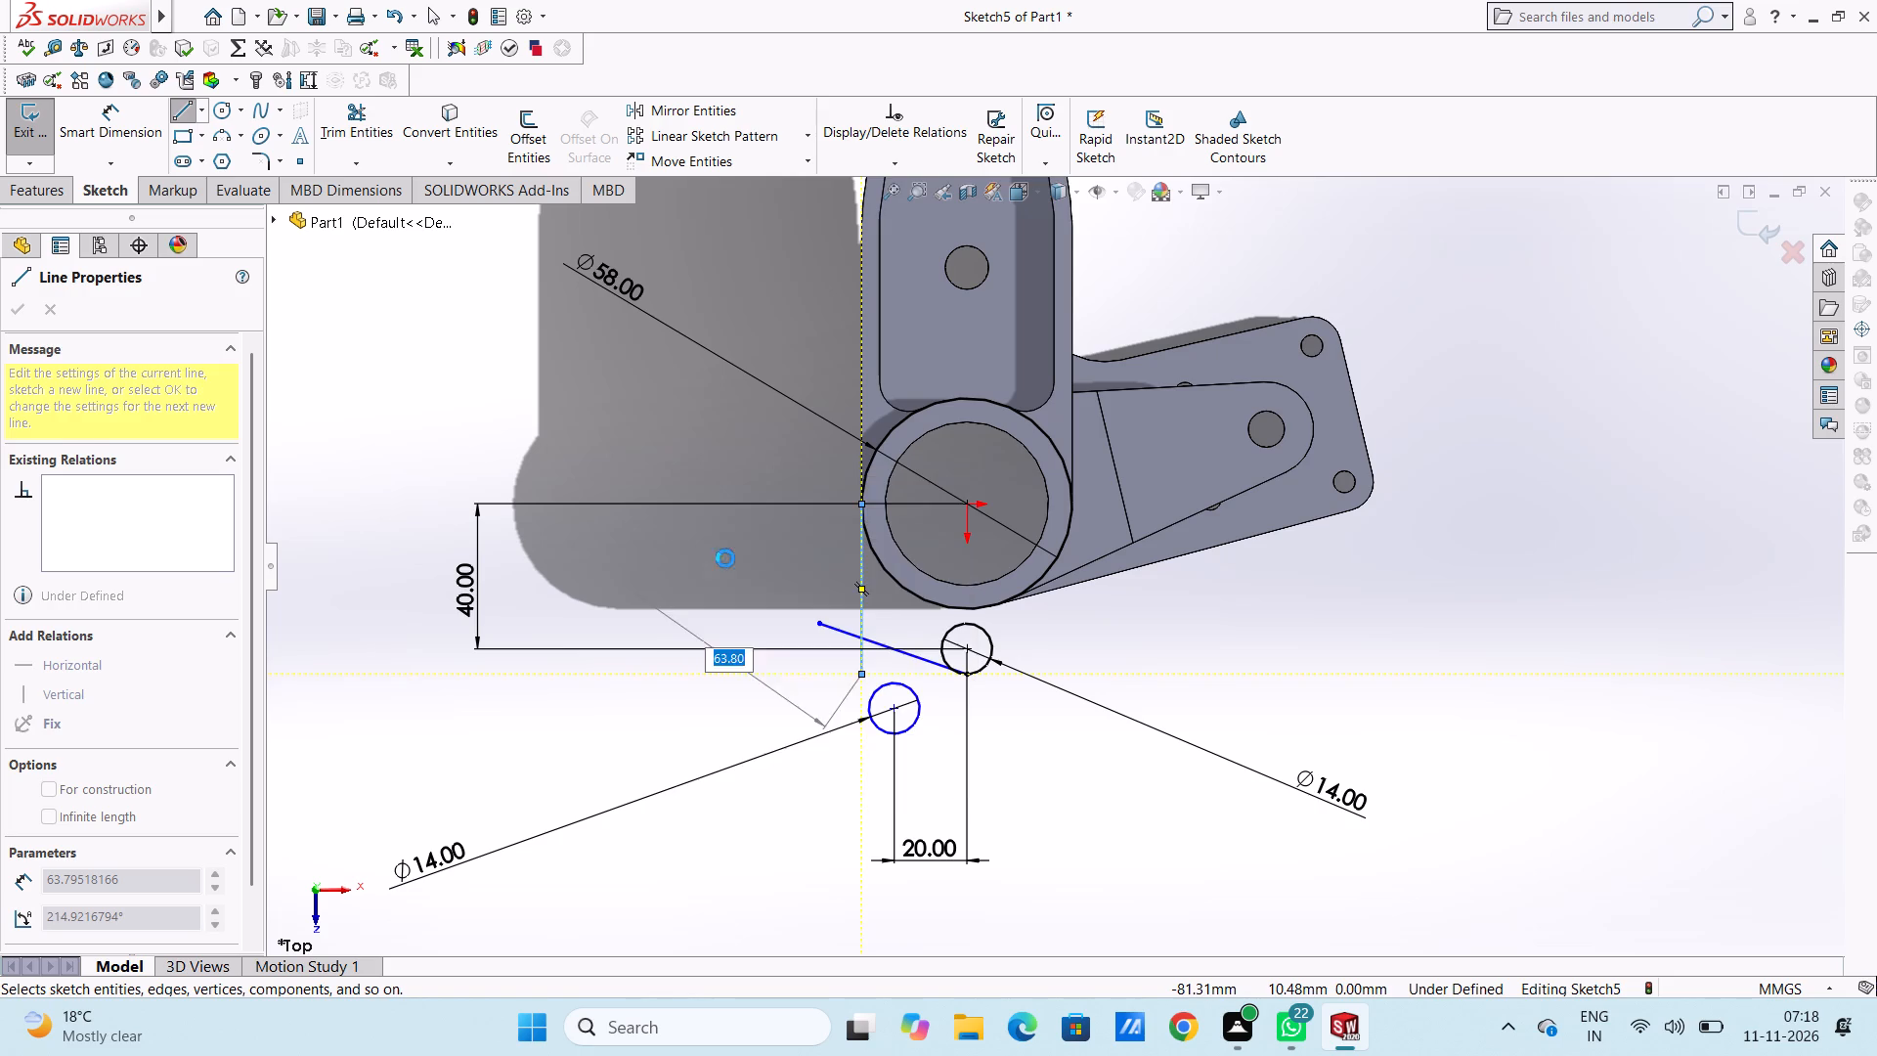
{"action": "left_click", "coordinate": [712, 566]}
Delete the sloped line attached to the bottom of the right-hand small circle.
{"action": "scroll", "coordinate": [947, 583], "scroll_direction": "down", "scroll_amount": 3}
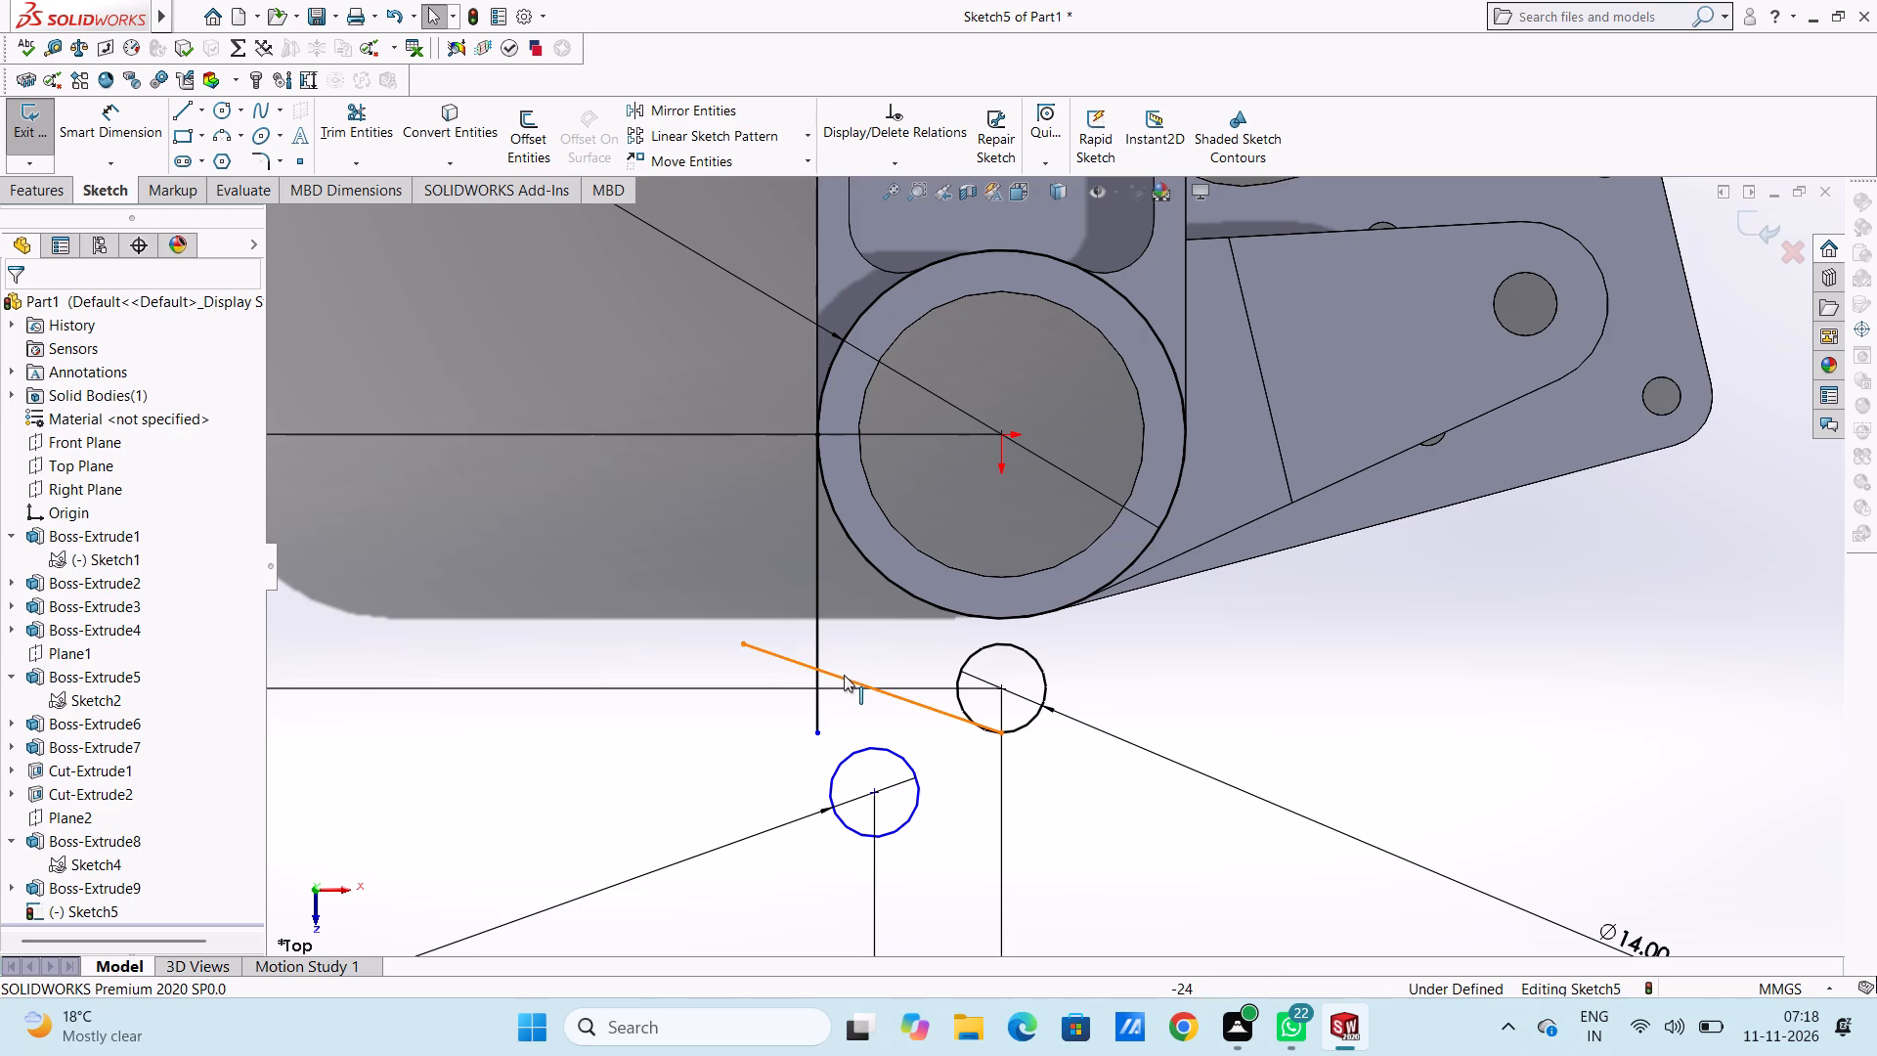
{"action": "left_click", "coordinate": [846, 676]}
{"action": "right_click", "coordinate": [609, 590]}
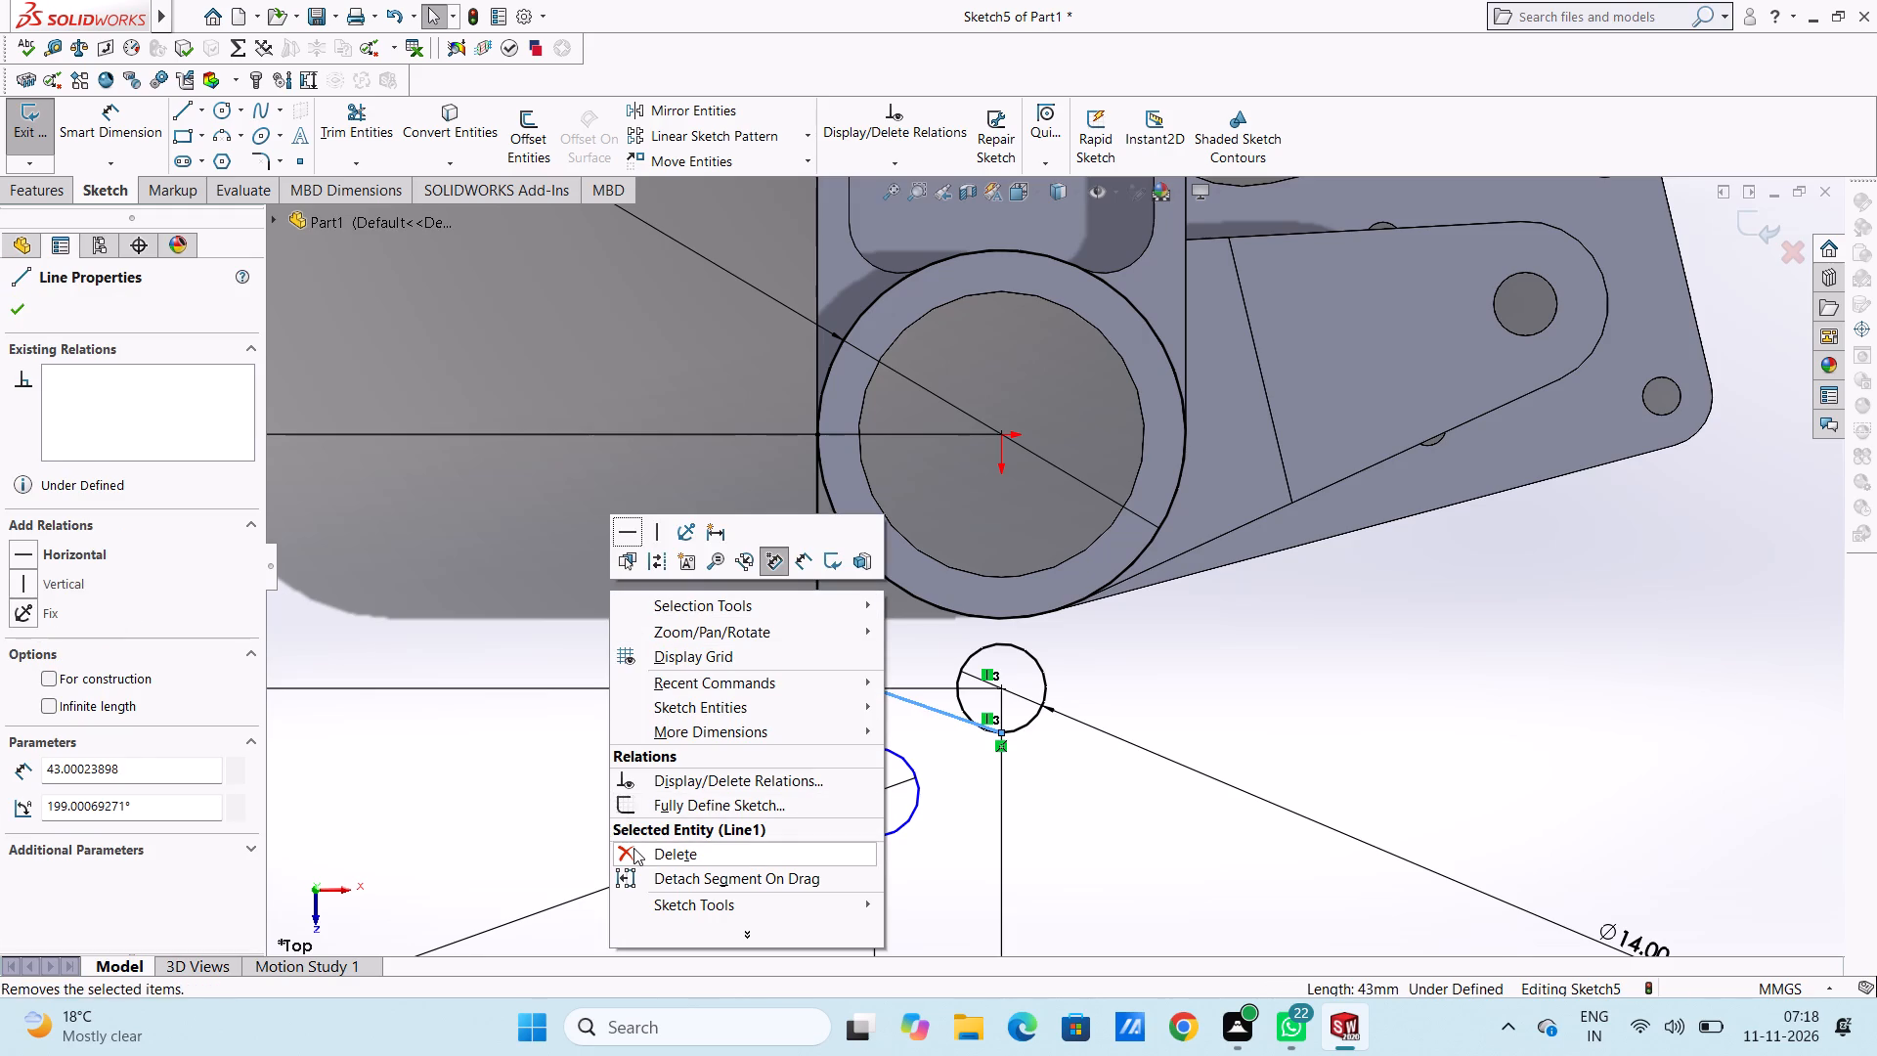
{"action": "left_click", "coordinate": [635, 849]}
Sketch a sloped line about 32 mm long from the right-hand small circle's lower-left edge, rising left past the vertical line.
{"action": "left_click", "coordinate": [178, 101]}
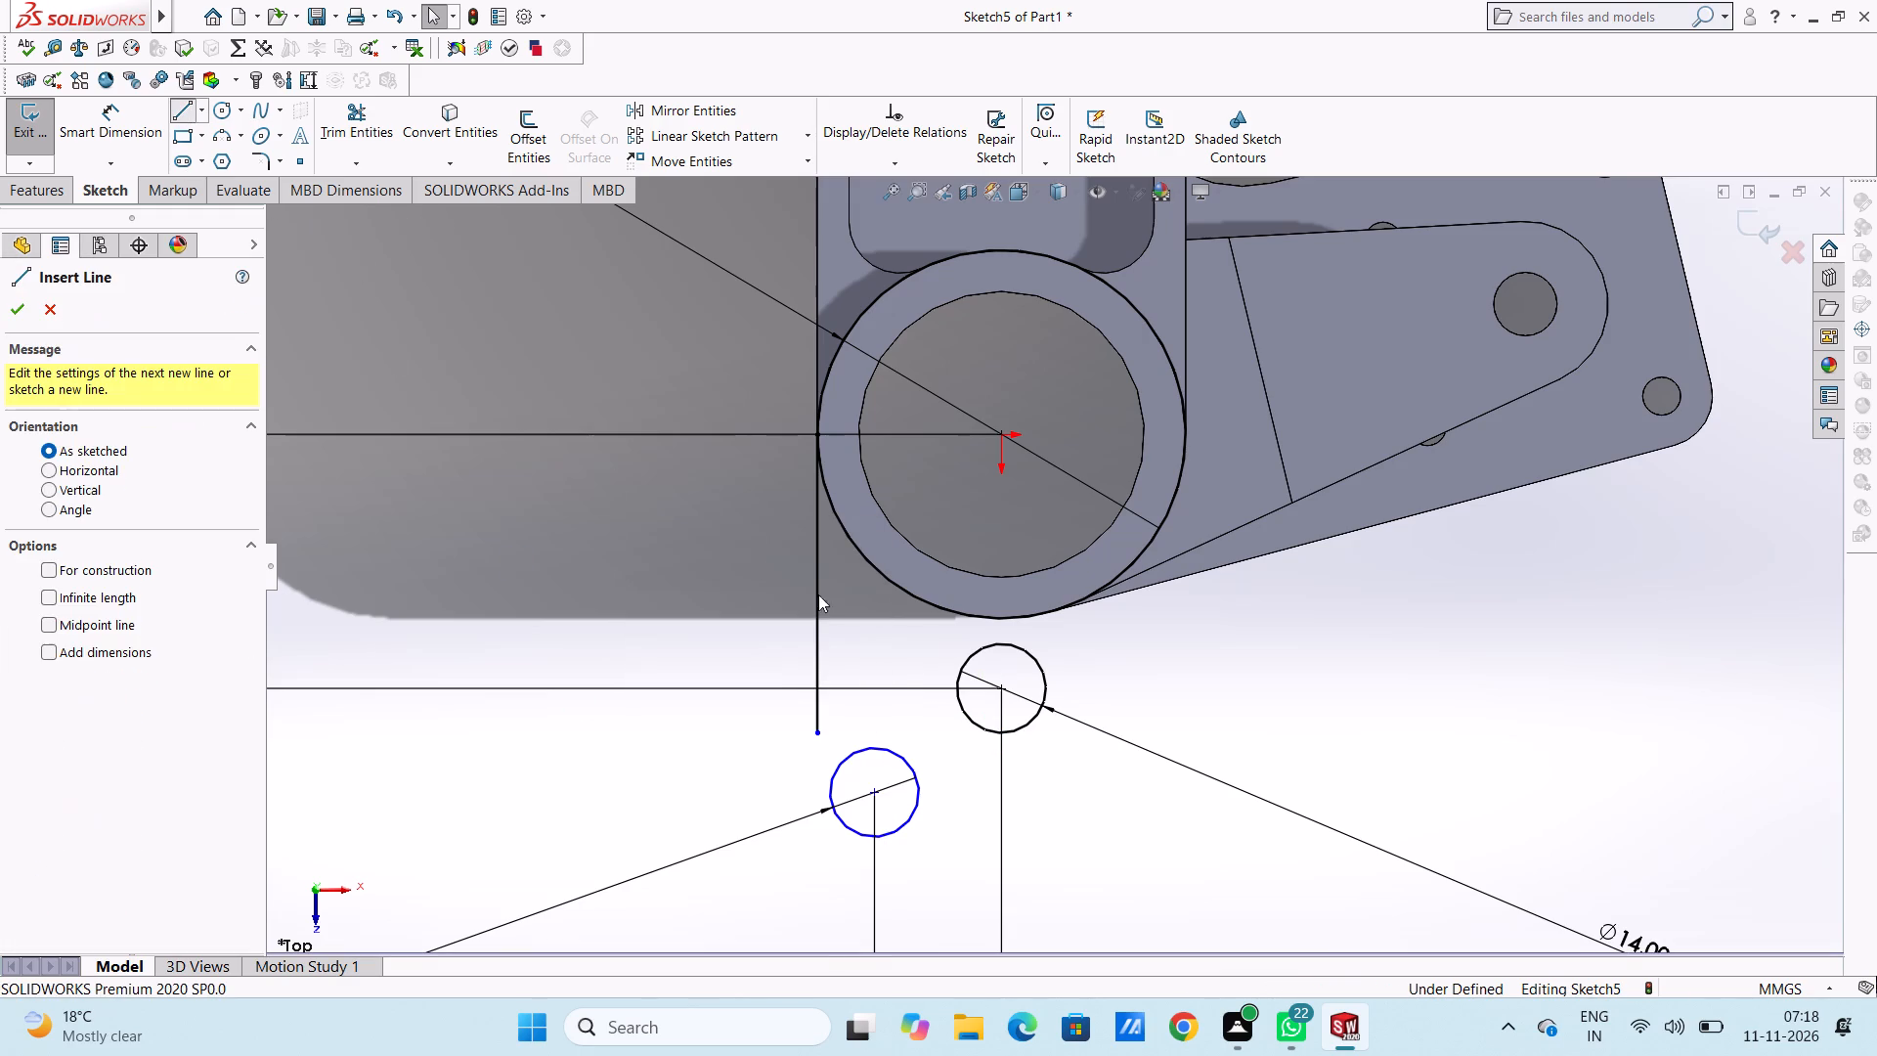
{"action": "scroll", "coordinate": [1015, 702], "scroll_direction": "down", "scroll_amount": 5}
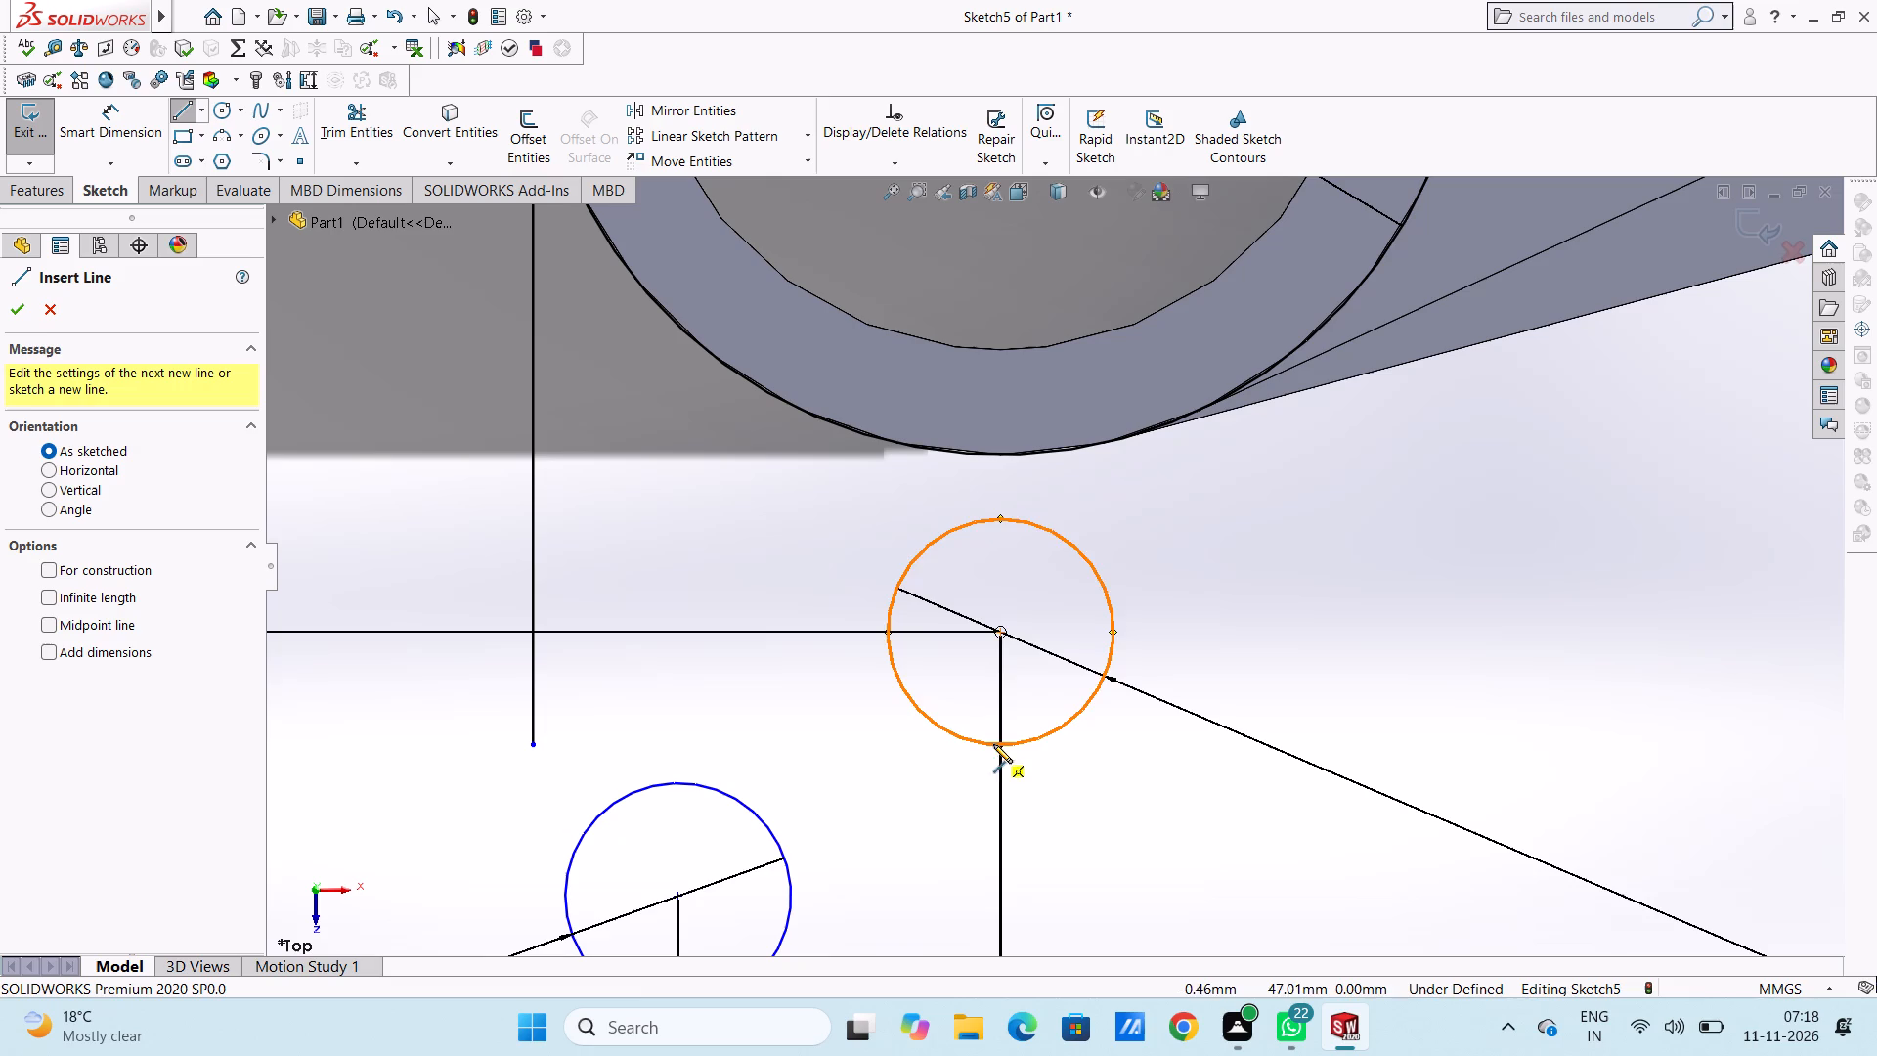
{"action": "left_click", "coordinate": [982, 741]}
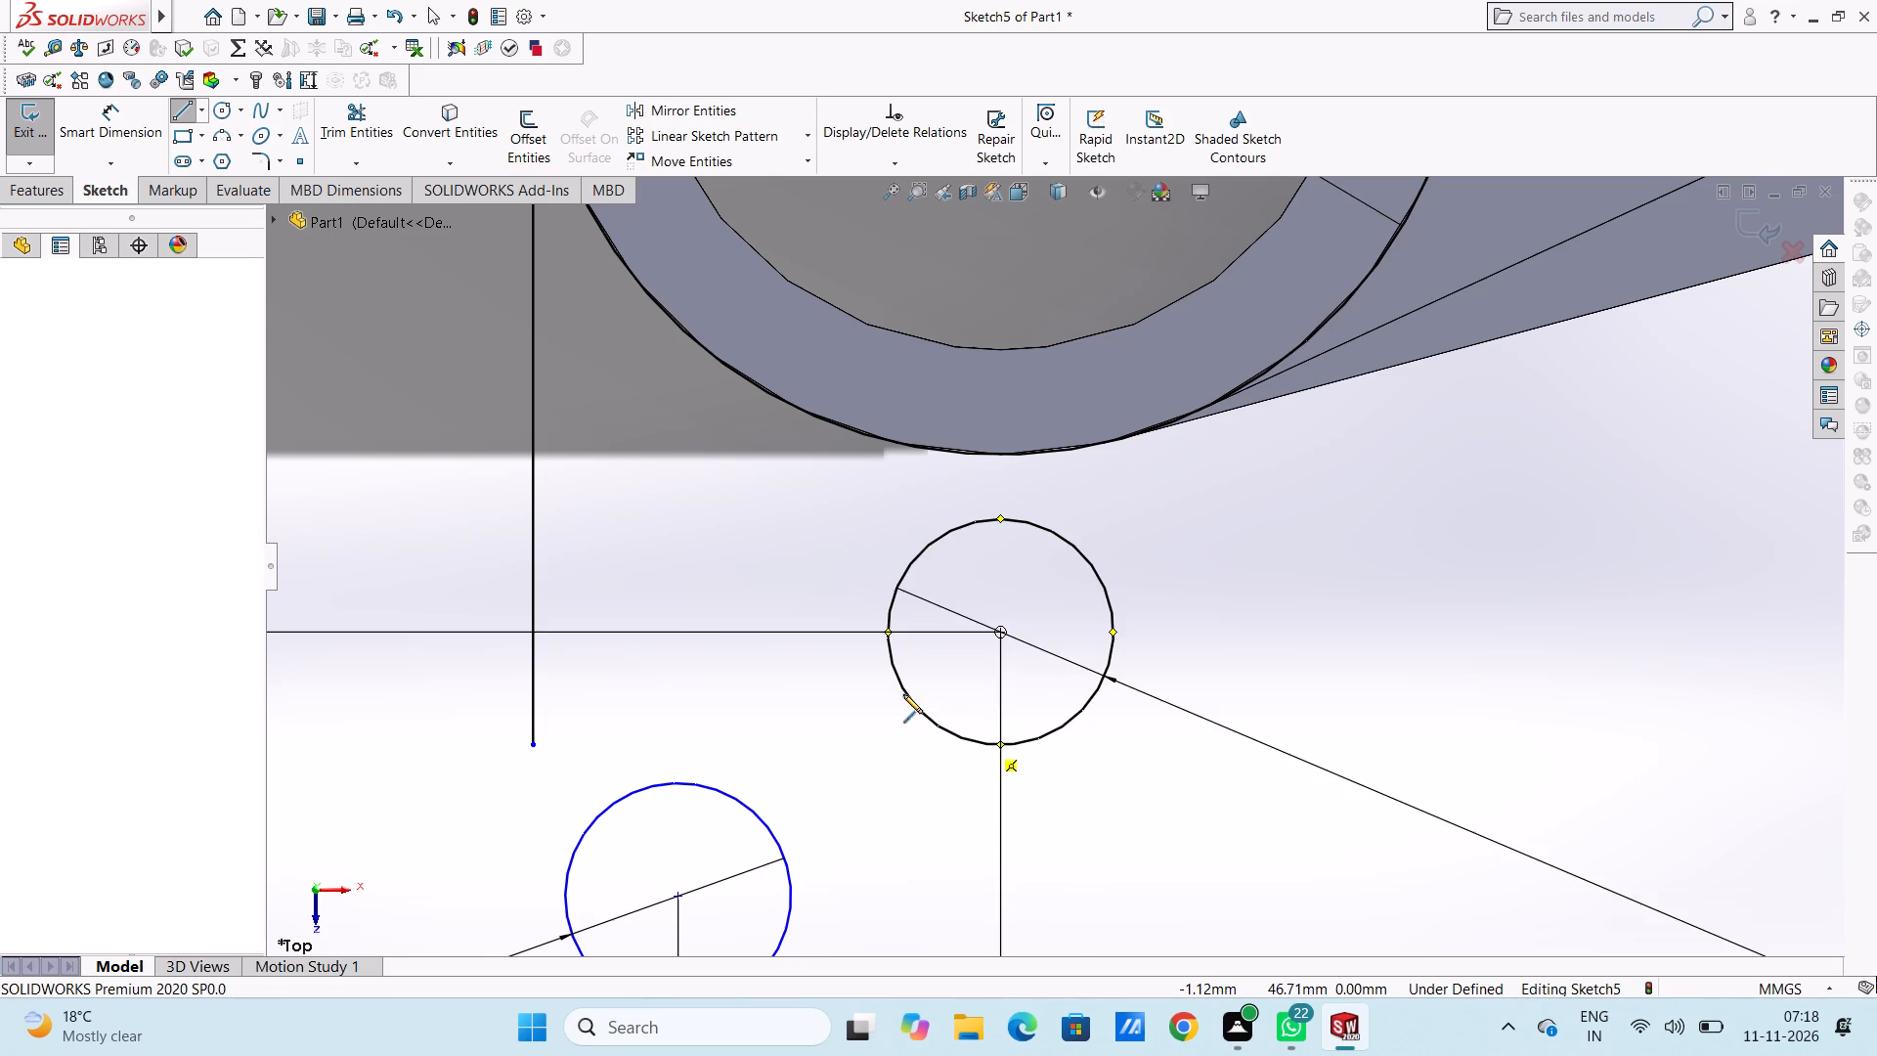
{"action": "left_click", "coordinate": [479, 571]}
{"action": "right_click", "coordinate": [491, 470]}
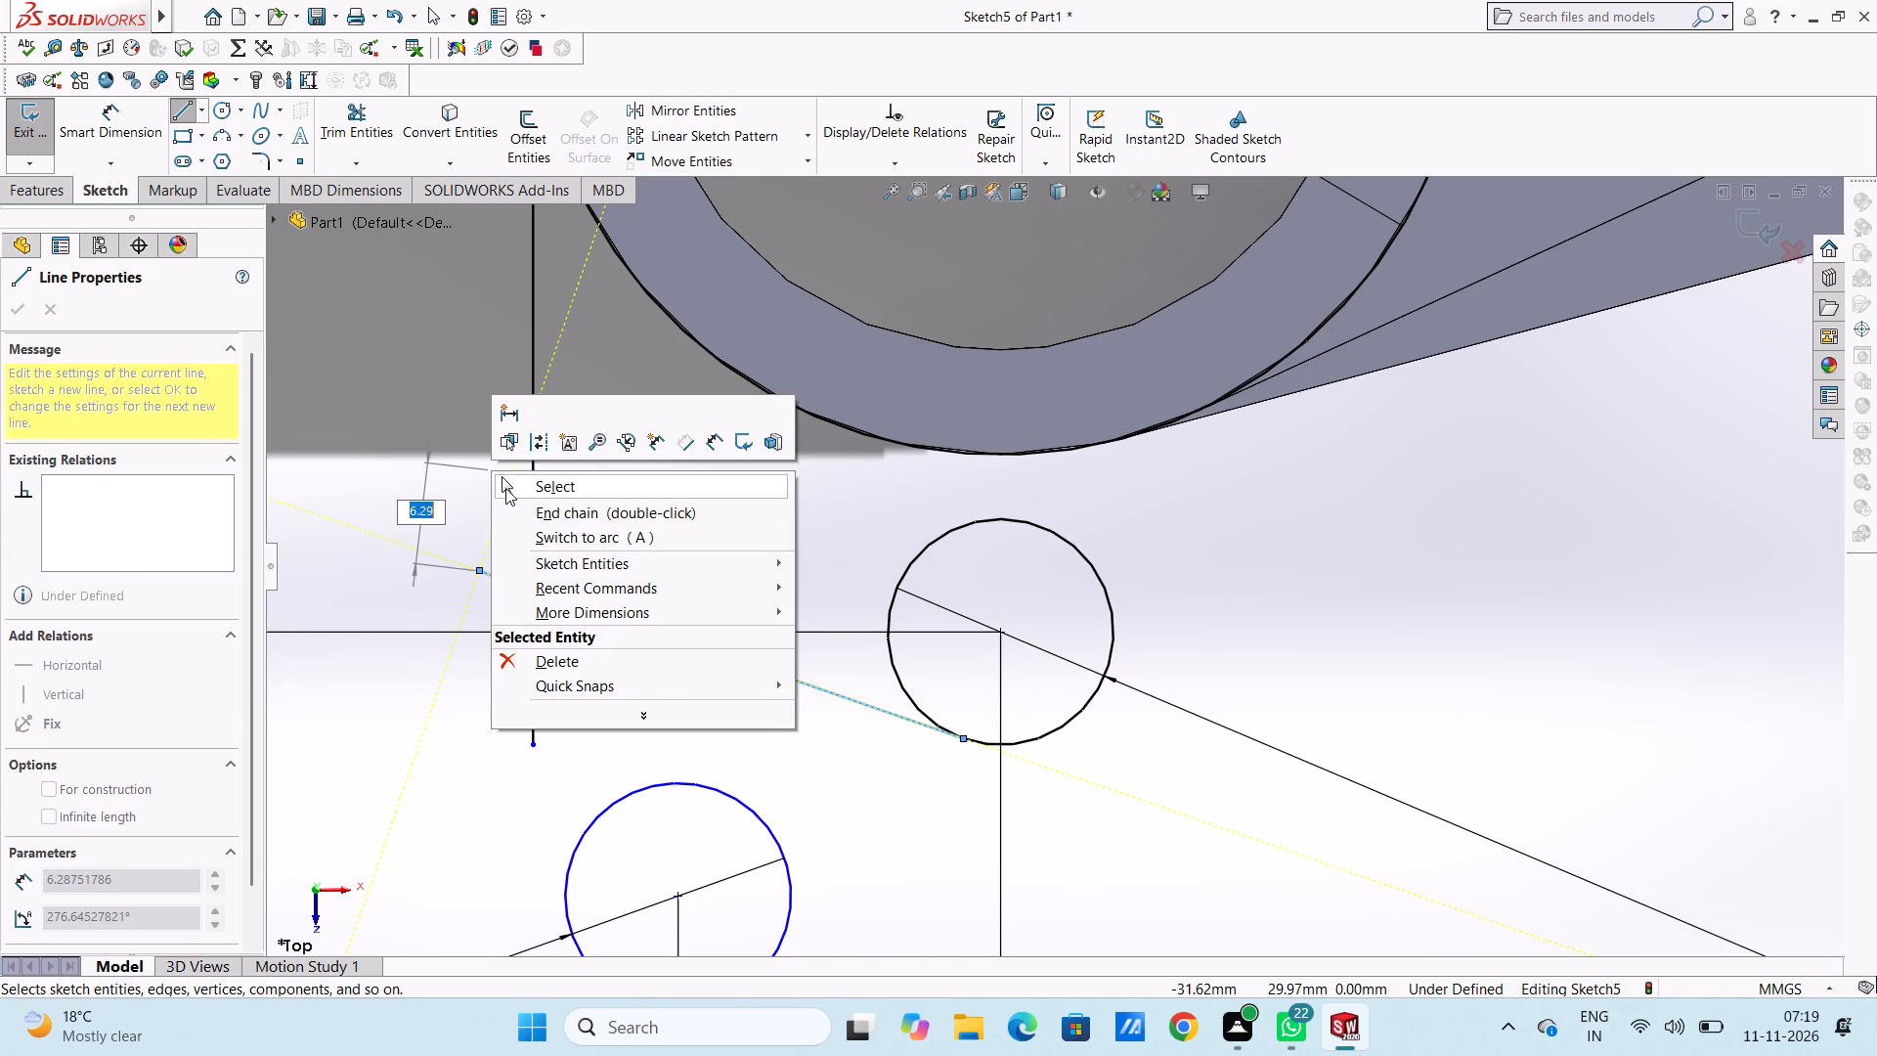
{"action": "left_click", "coordinate": [512, 484]}
{"action": "left_click", "coordinate": [663, 484]}
Add a Tangent relation between the new sloped line and the right-hand small circle.
{"action": "scroll", "coordinate": [770, 551], "scroll_direction": "up", "scroll_amount": 5}
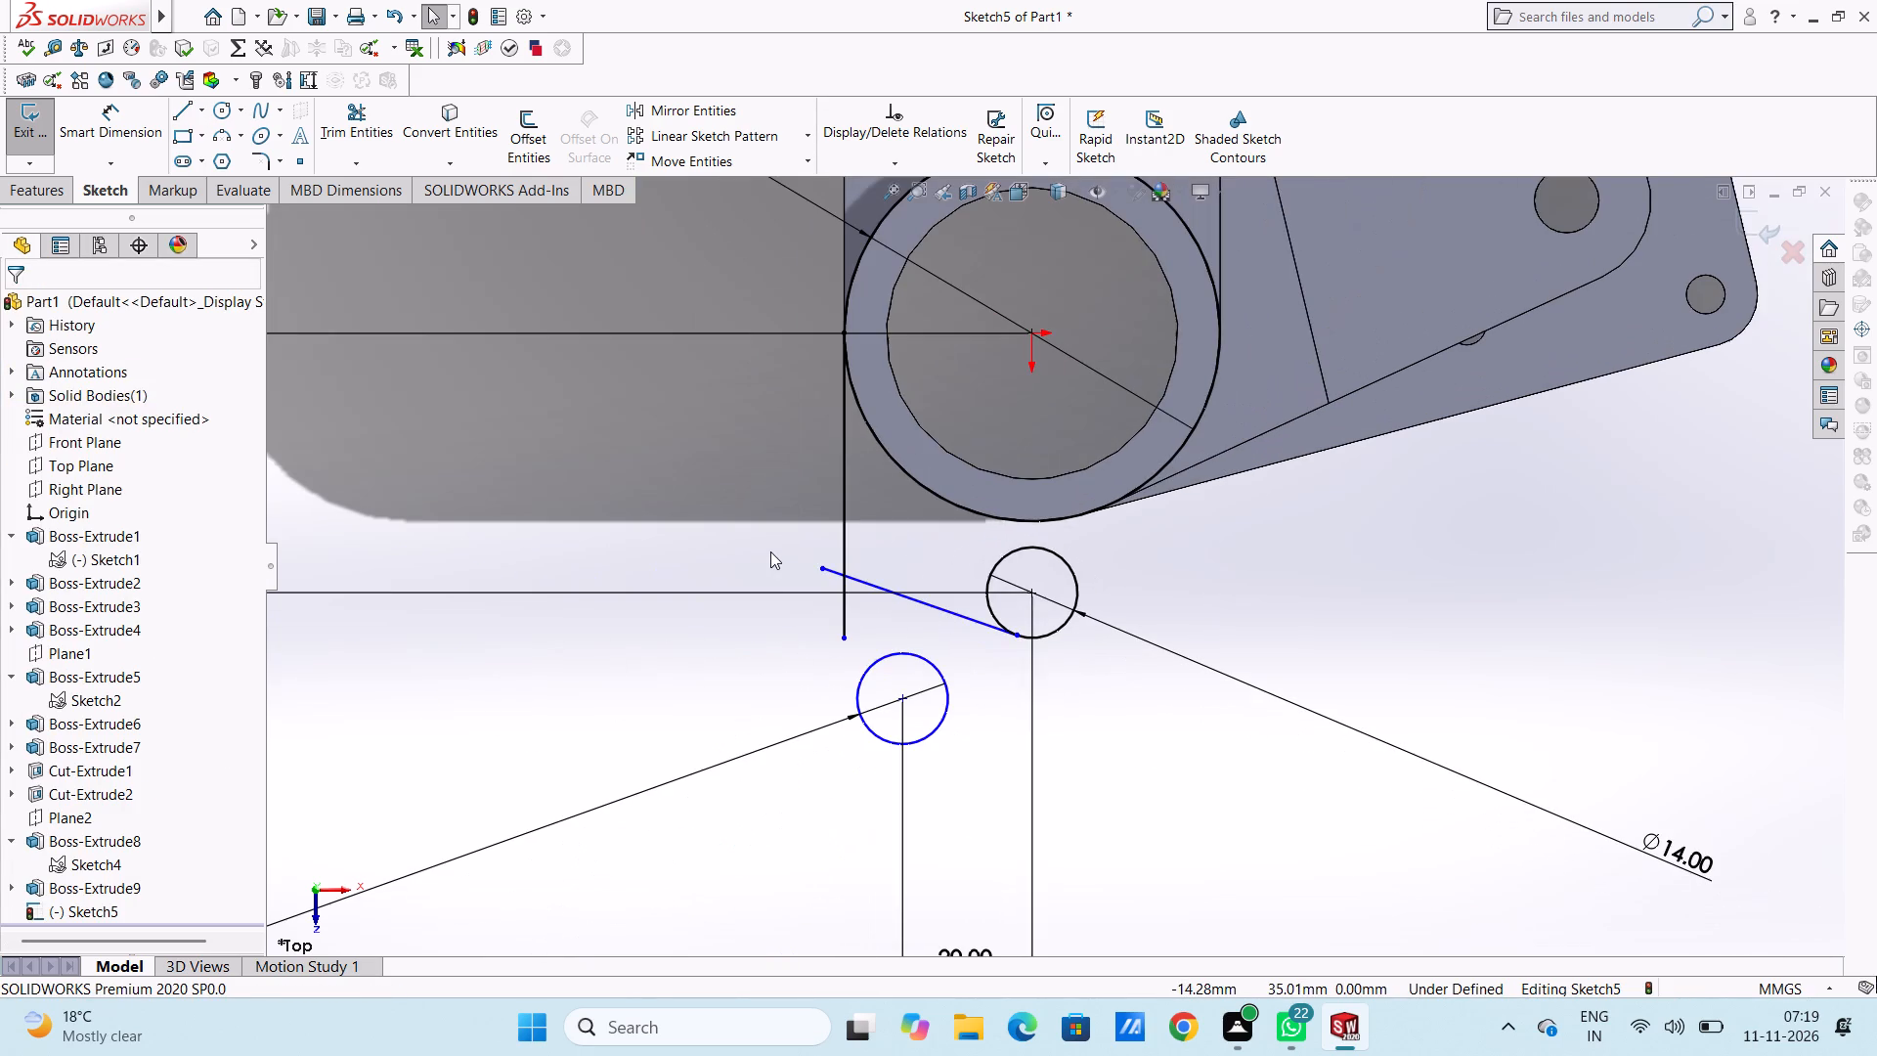
{"action": "scroll", "coordinate": [893, 610], "scroll_direction": "down", "scroll_amount": 5}
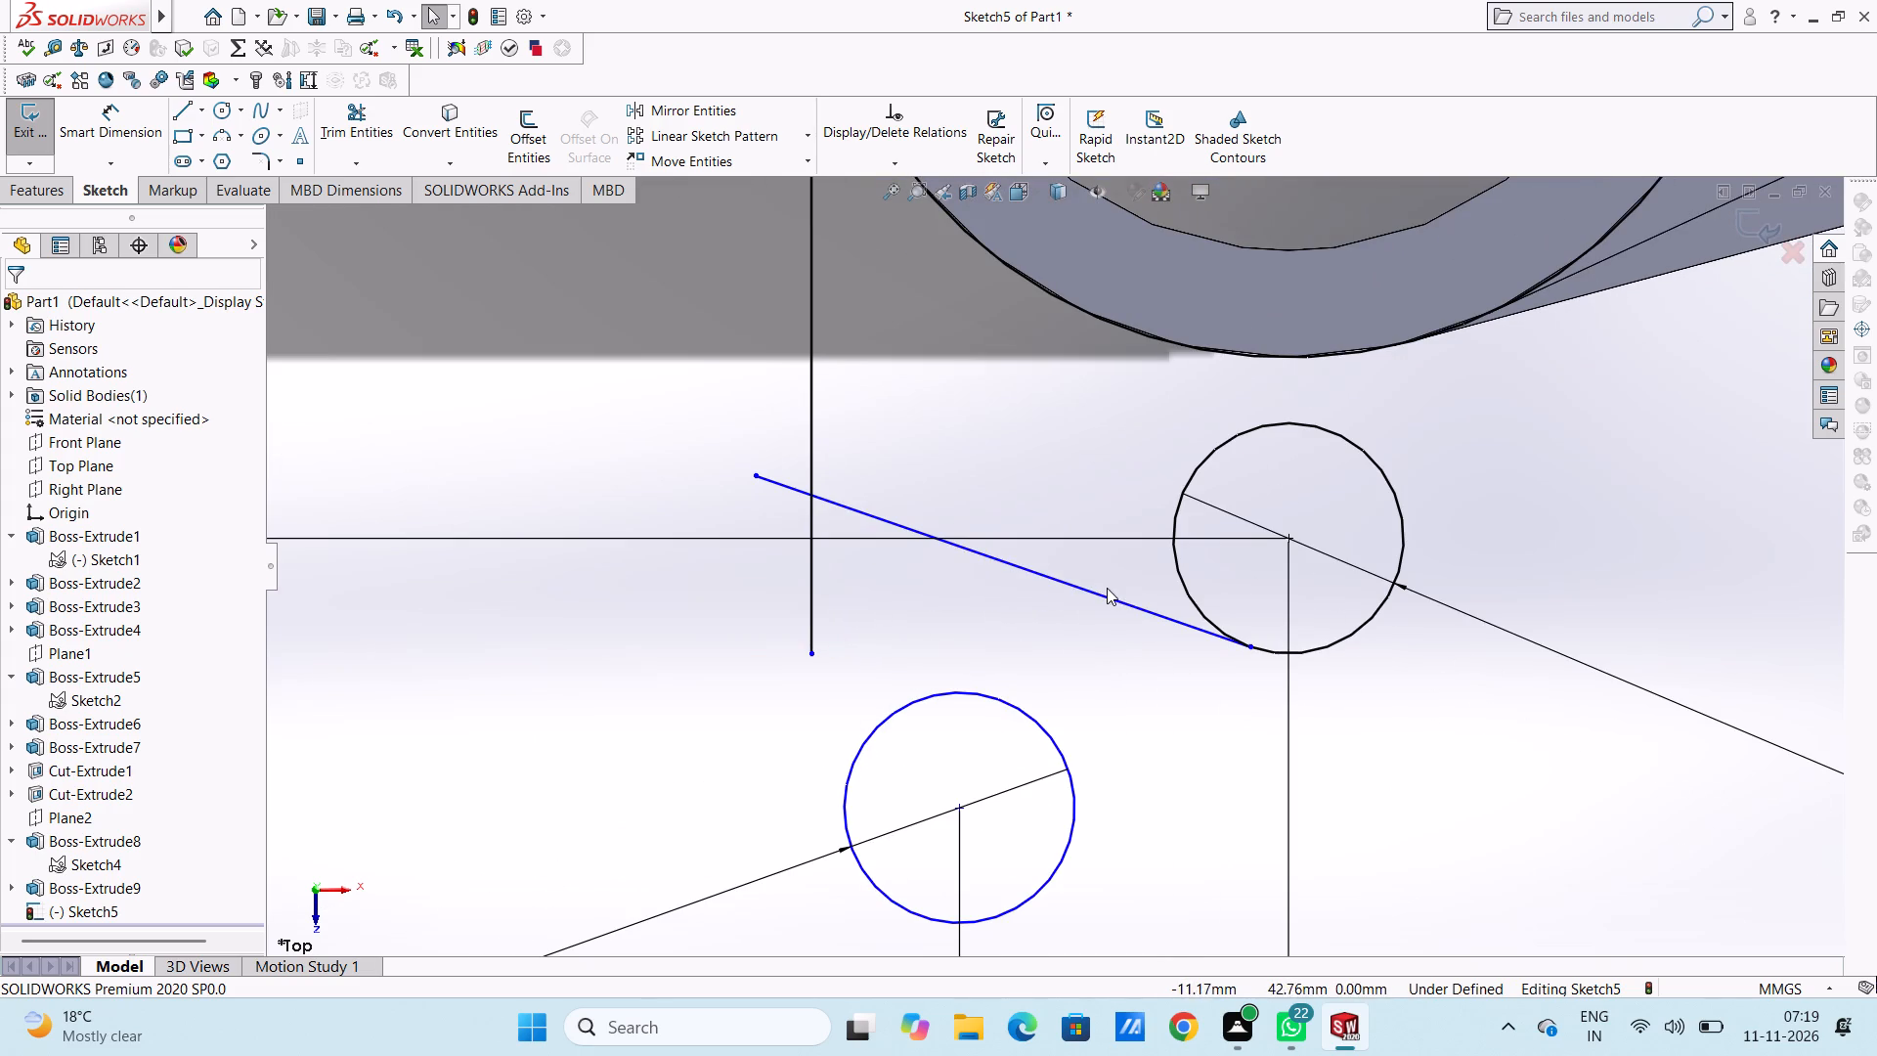
{"action": "left_click", "coordinate": [1110, 599]}
{"action": "left_click", "coordinate": [1180, 587], "text": "ctrl"}
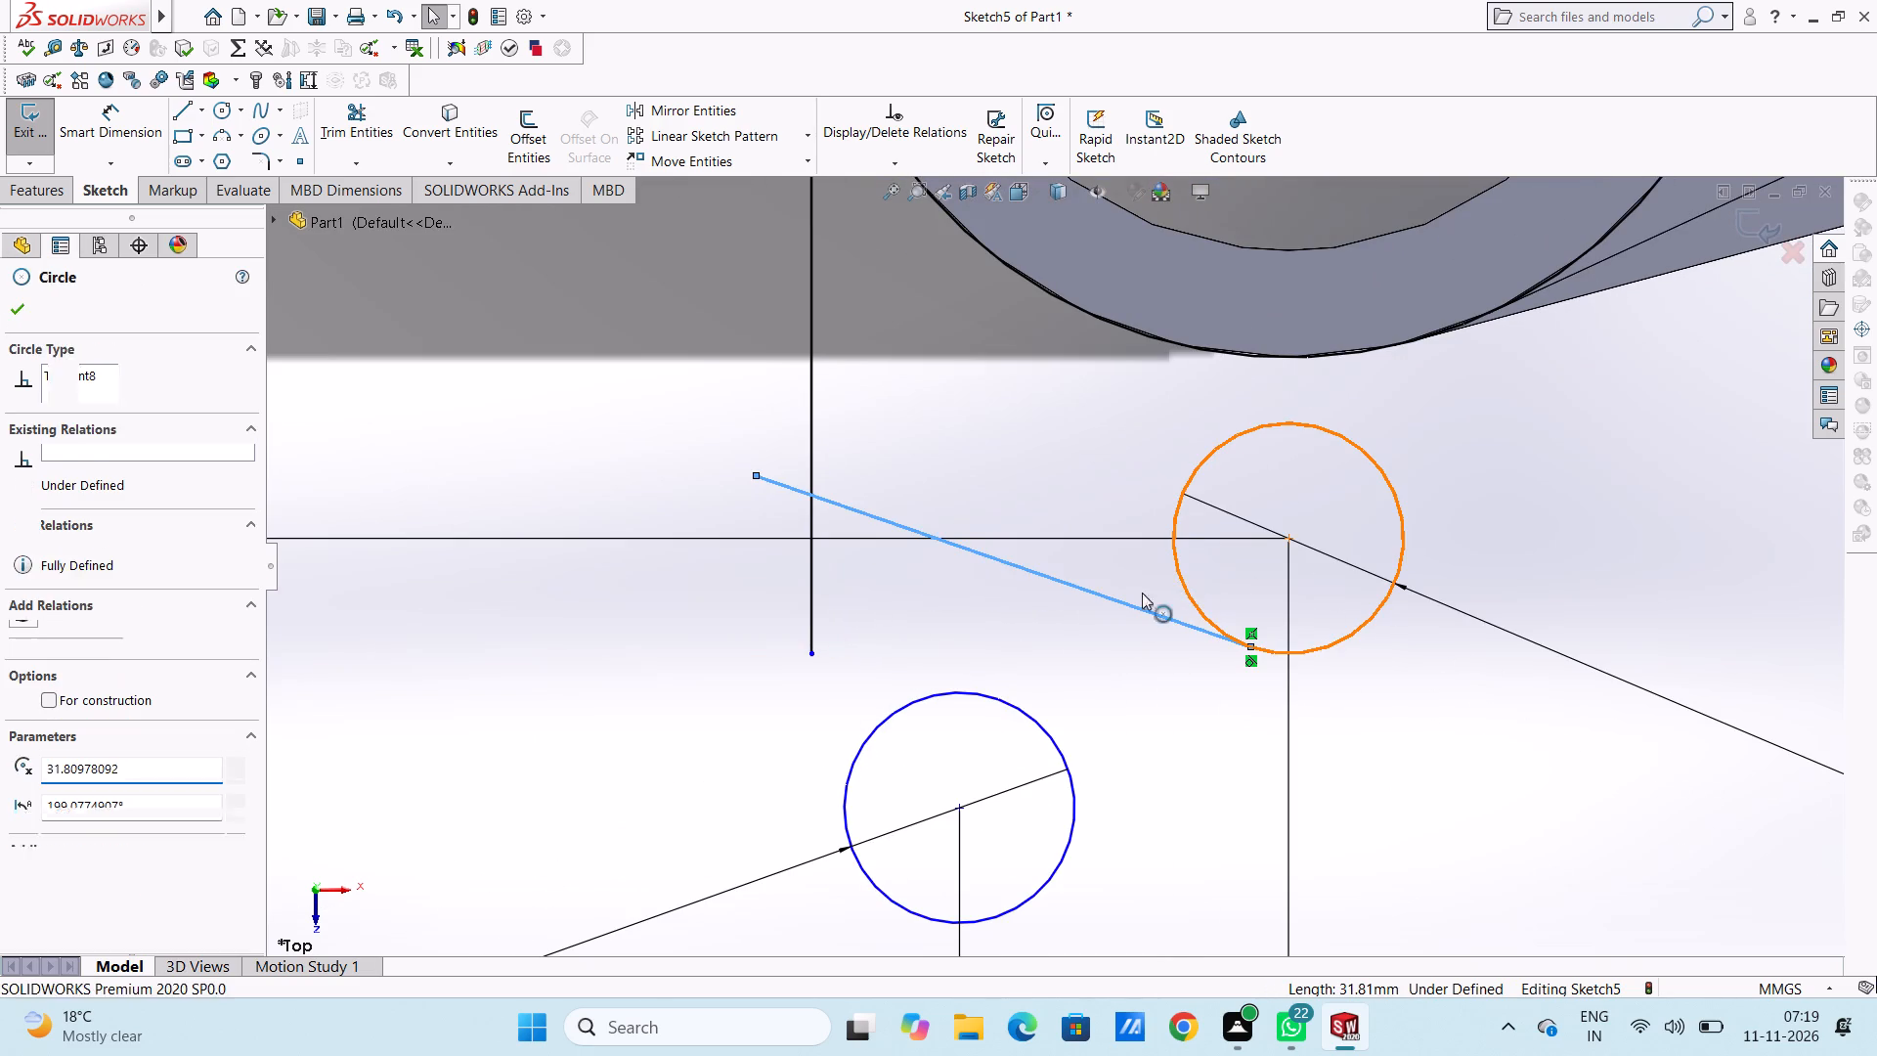
{"action": "left_click", "coordinate": [19, 654]}
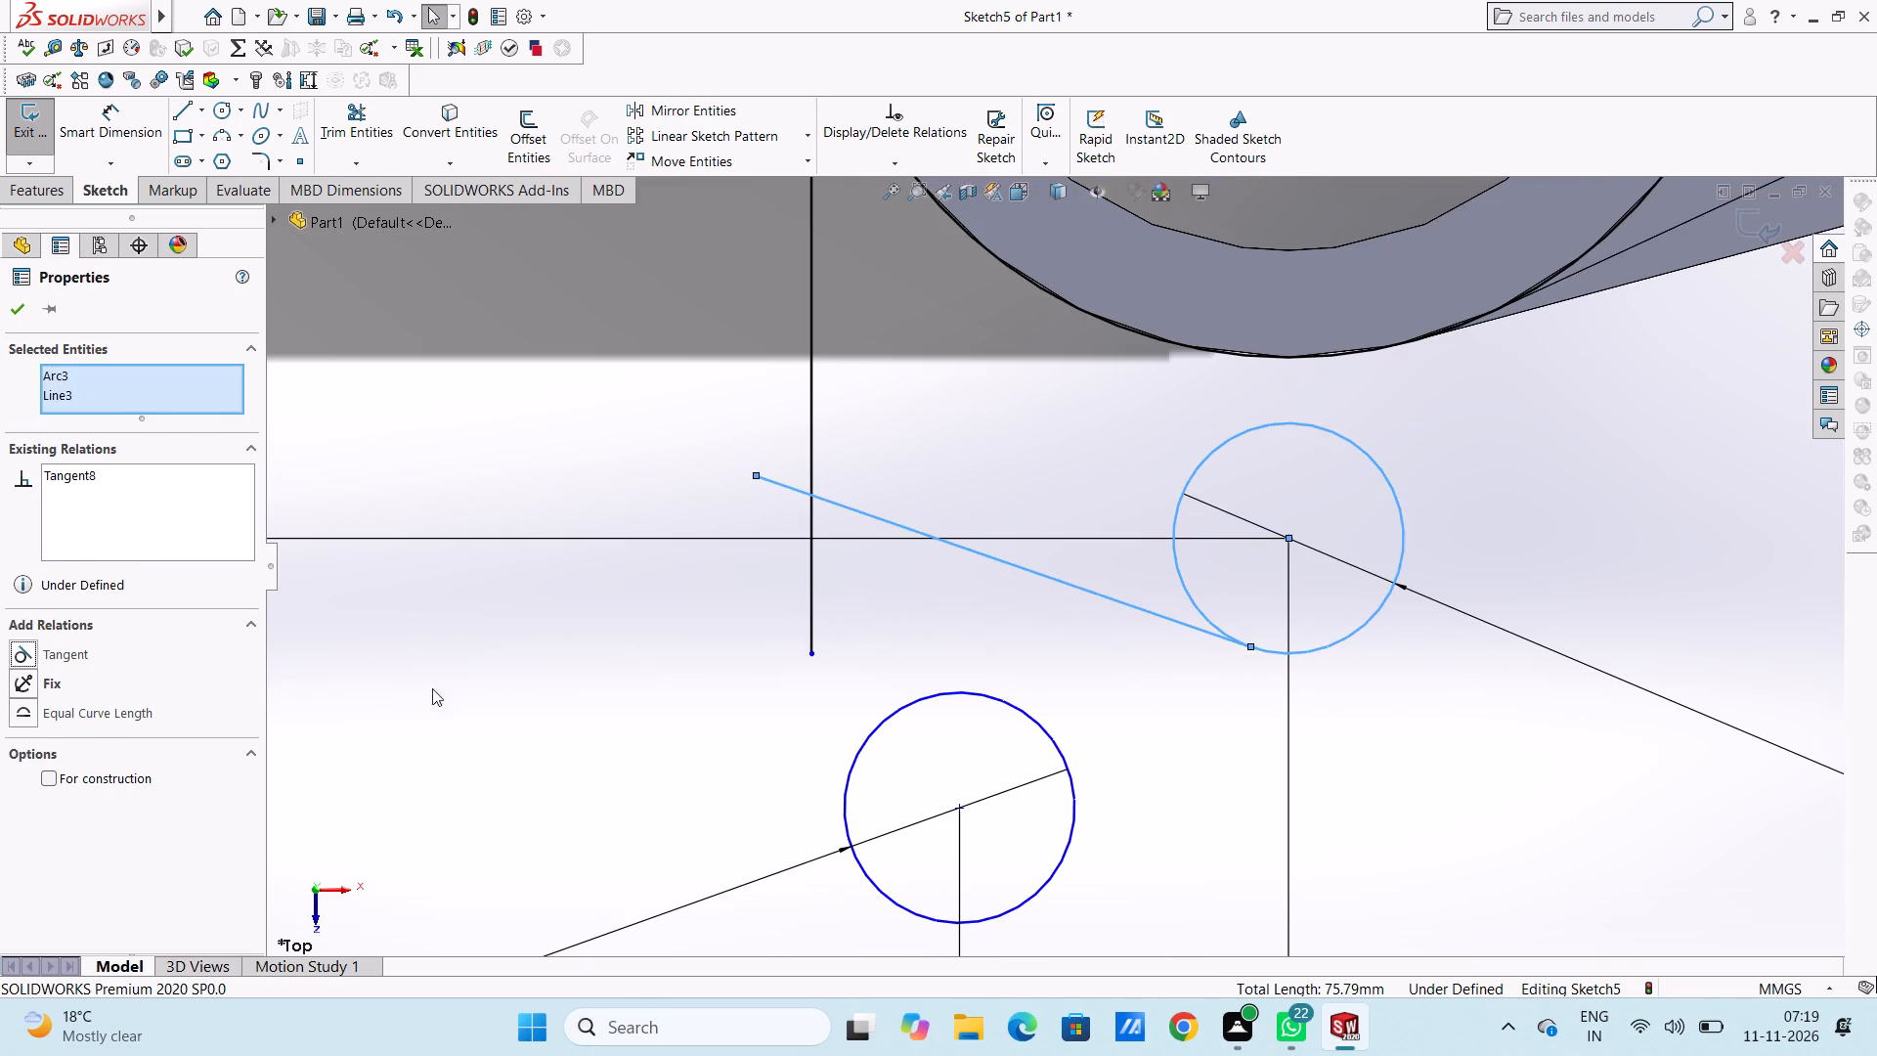
{"action": "left_click", "coordinate": [442, 688]}
{"action": "scroll", "coordinate": [958, 659], "scroll_direction": "up", "scroll_amount": 5}
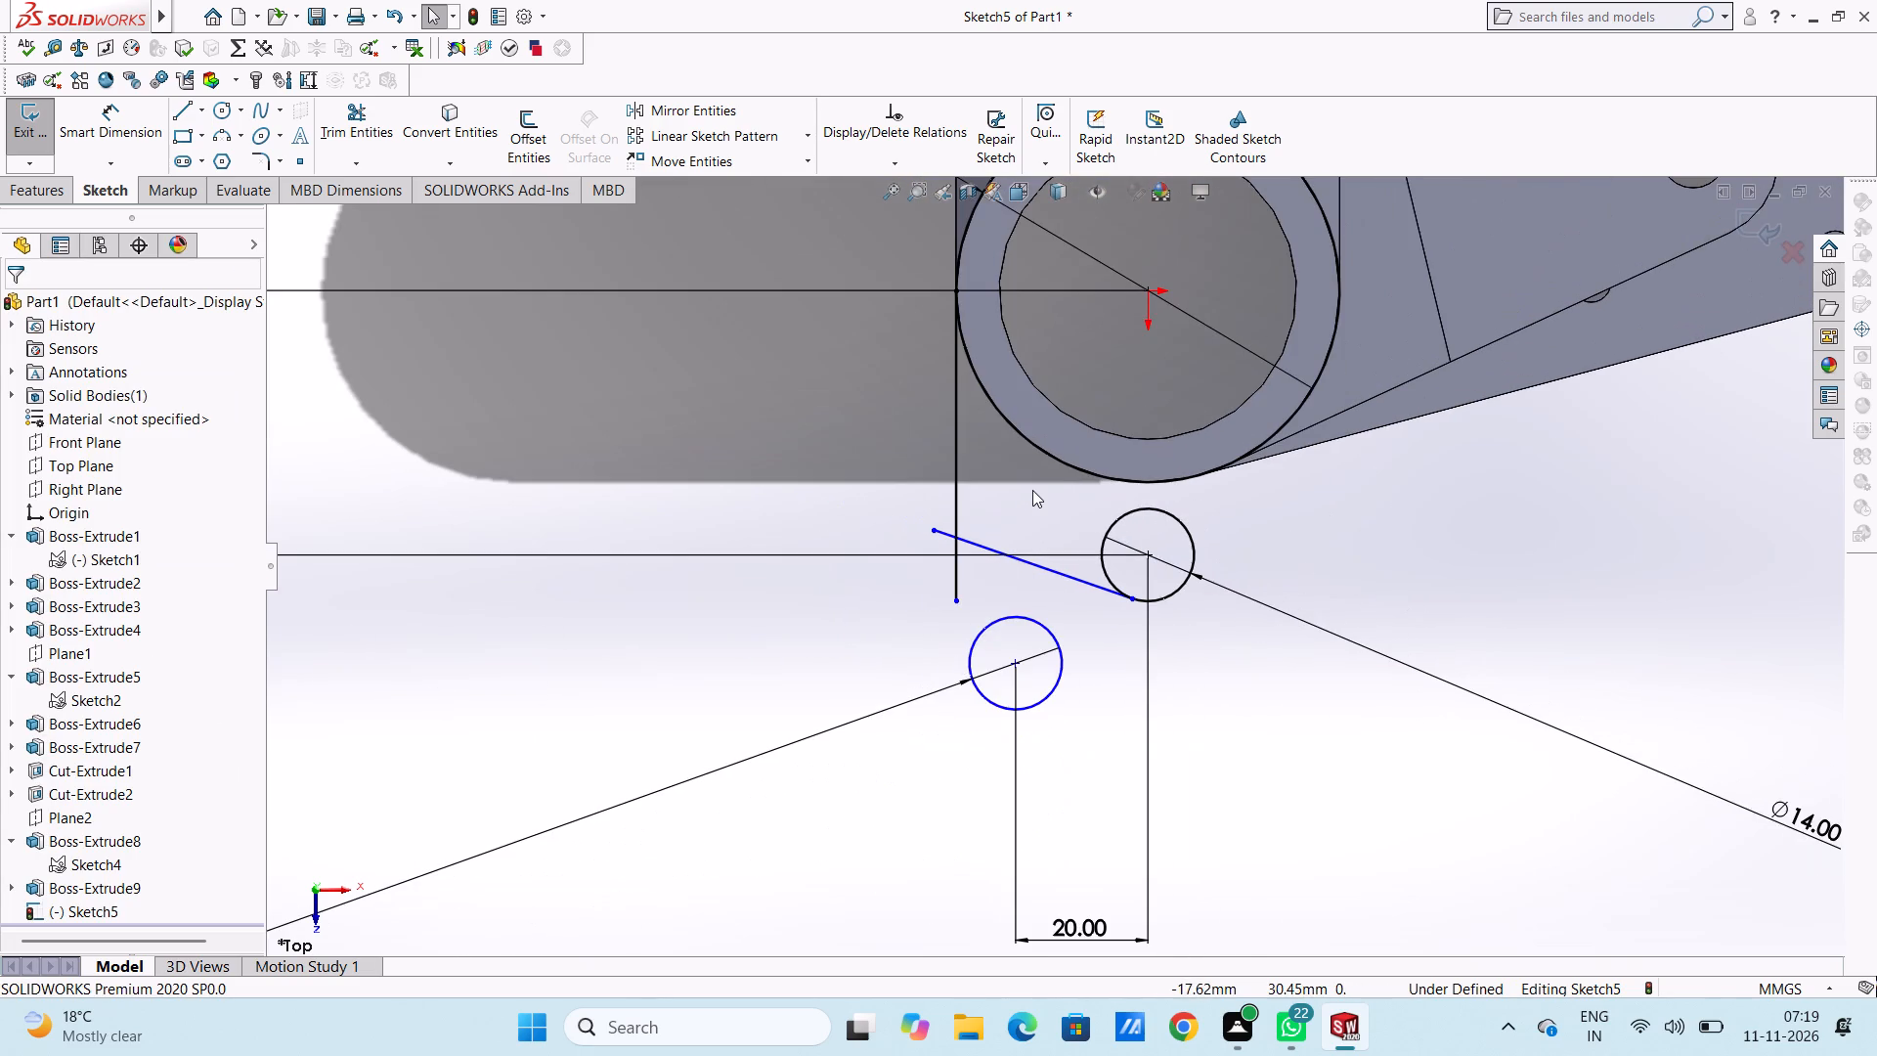
Delete the lower-left 14 mm circle from the sketch together with its associated dimensions.
{"action": "scroll", "coordinate": [1030, 495], "scroll_direction": "down", "scroll_amount": 2}
{"action": "scroll", "coordinate": [1052, 663], "scroll_direction": "up", "scroll_amount": 7}
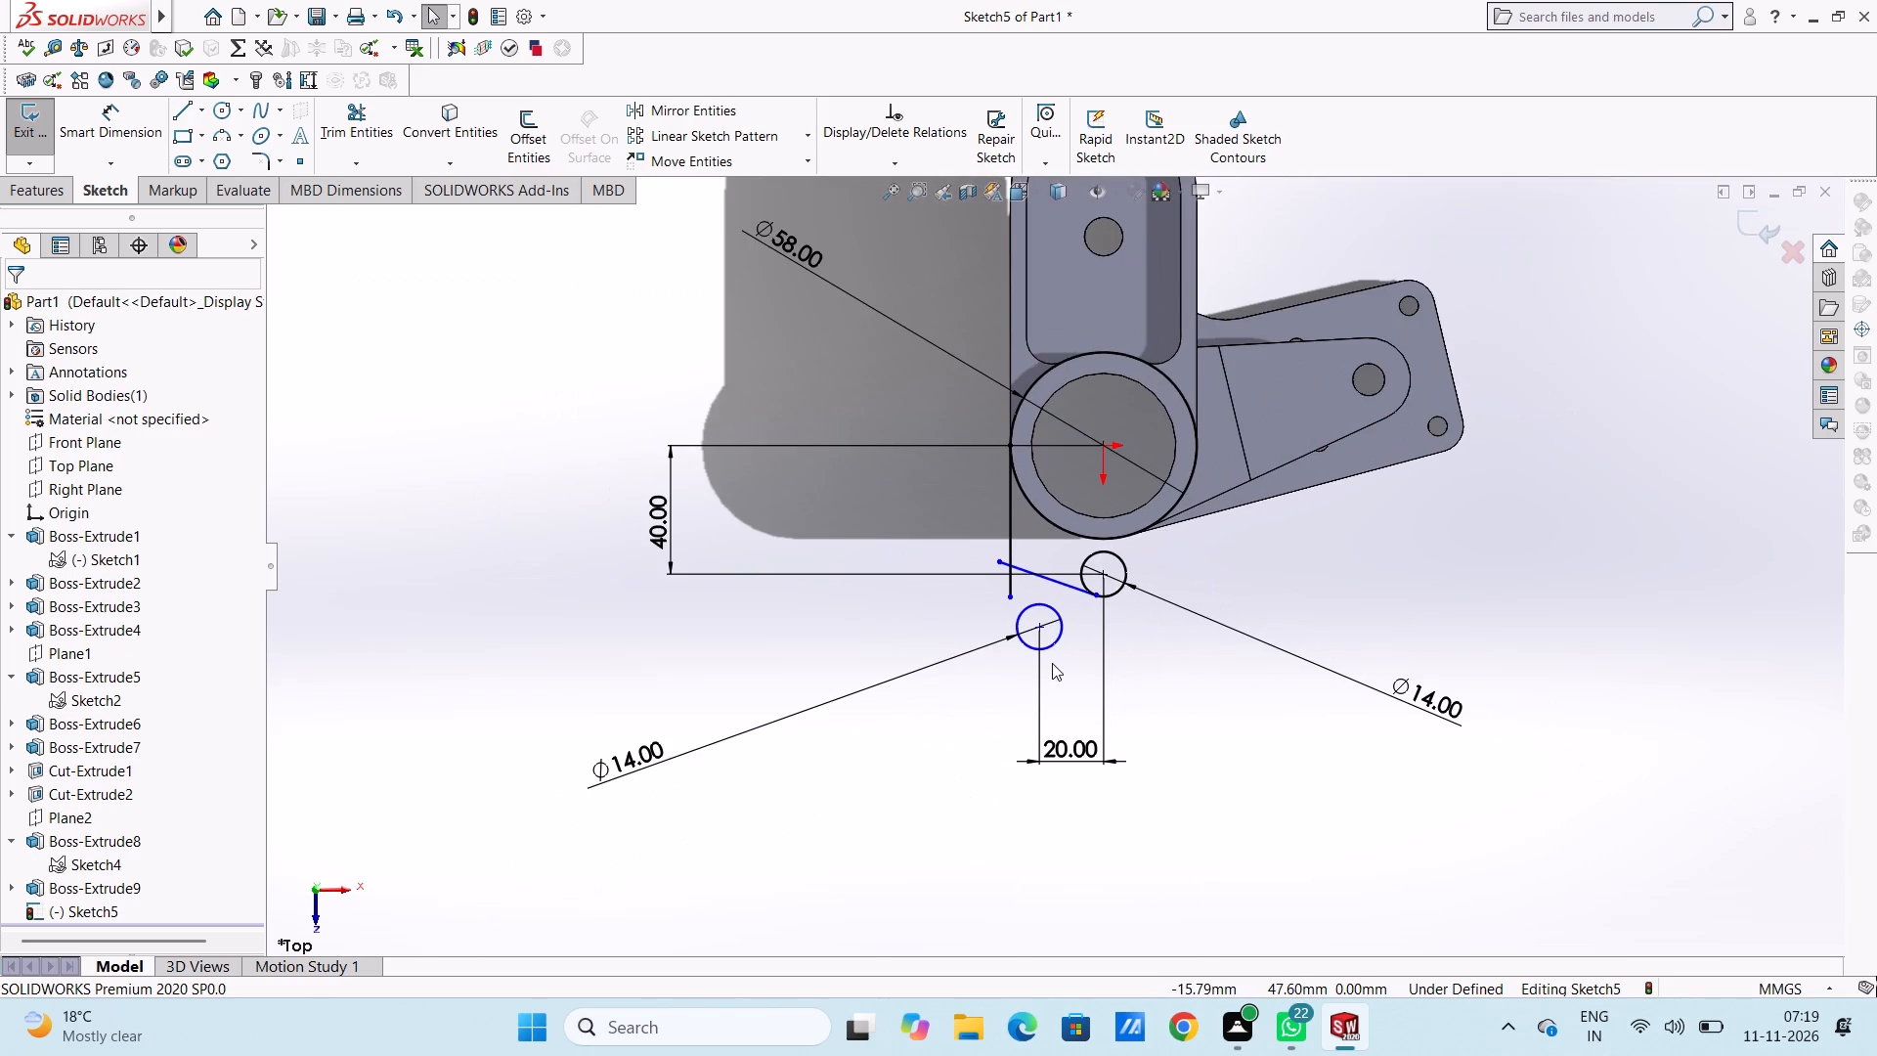
{"action": "left_click", "coordinate": [1038, 600]}
{"action": "right_click", "coordinate": [737, 640]}
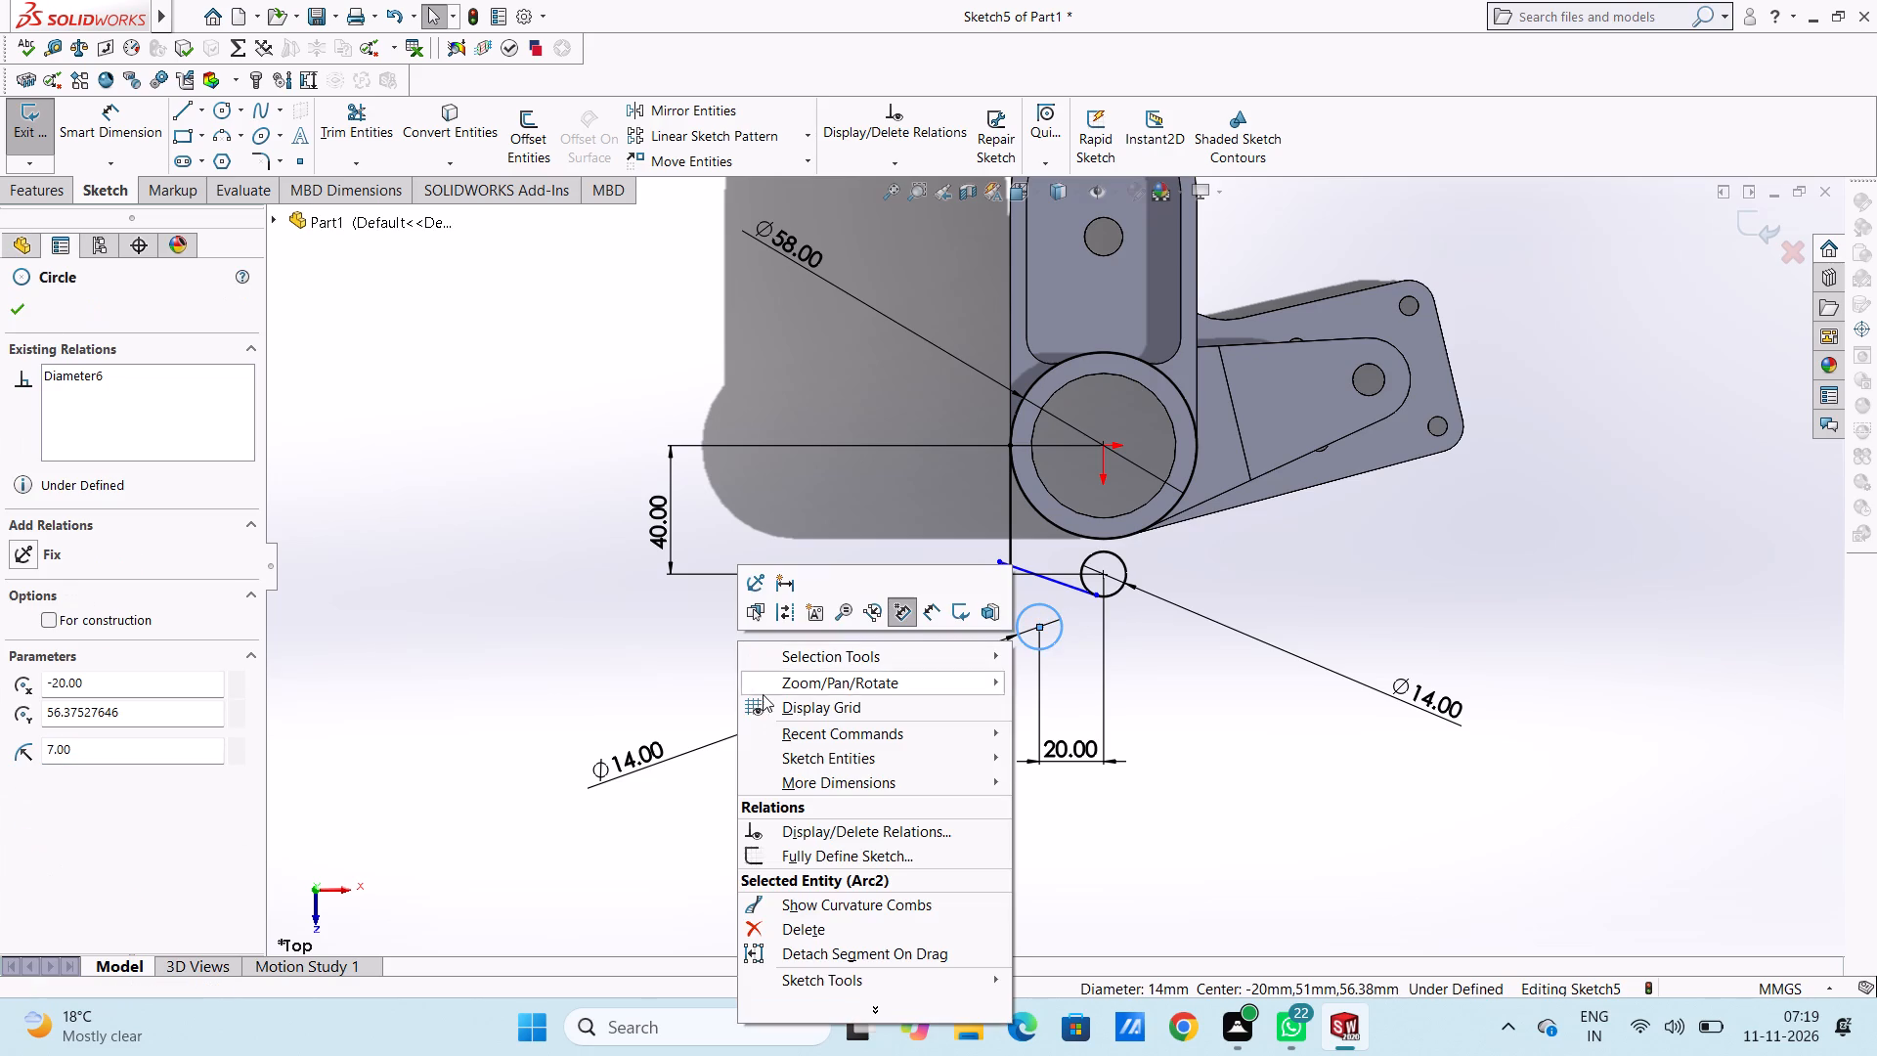
{"action": "left_click", "coordinate": [776, 920]}
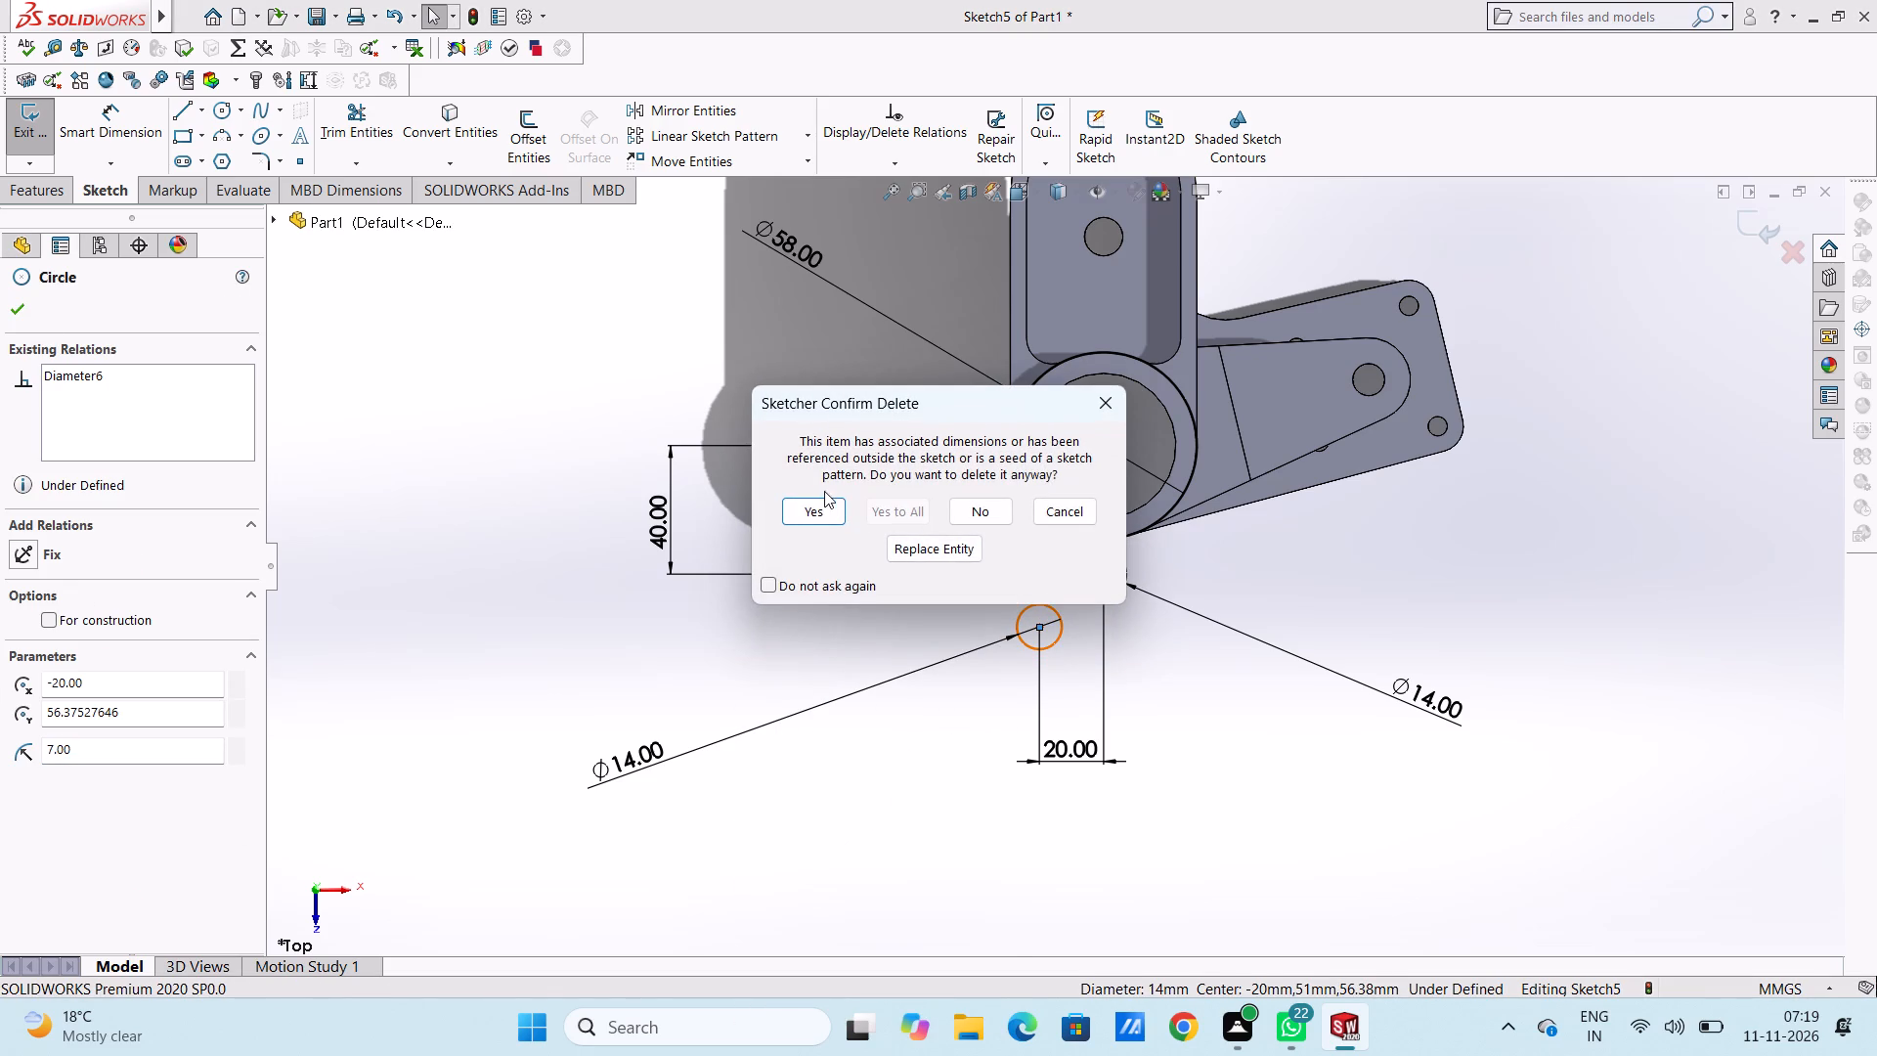
{"action": "left_click", "coordinate": [815, 508]}
Trim the vertical line's end below the sloped line and the sloped line's end beyond the vertical line, leaving a corner.
{"action": "scroll", "coordinate": [1092, 497], "scroll_direction": "down", "scroll_amount": 5}
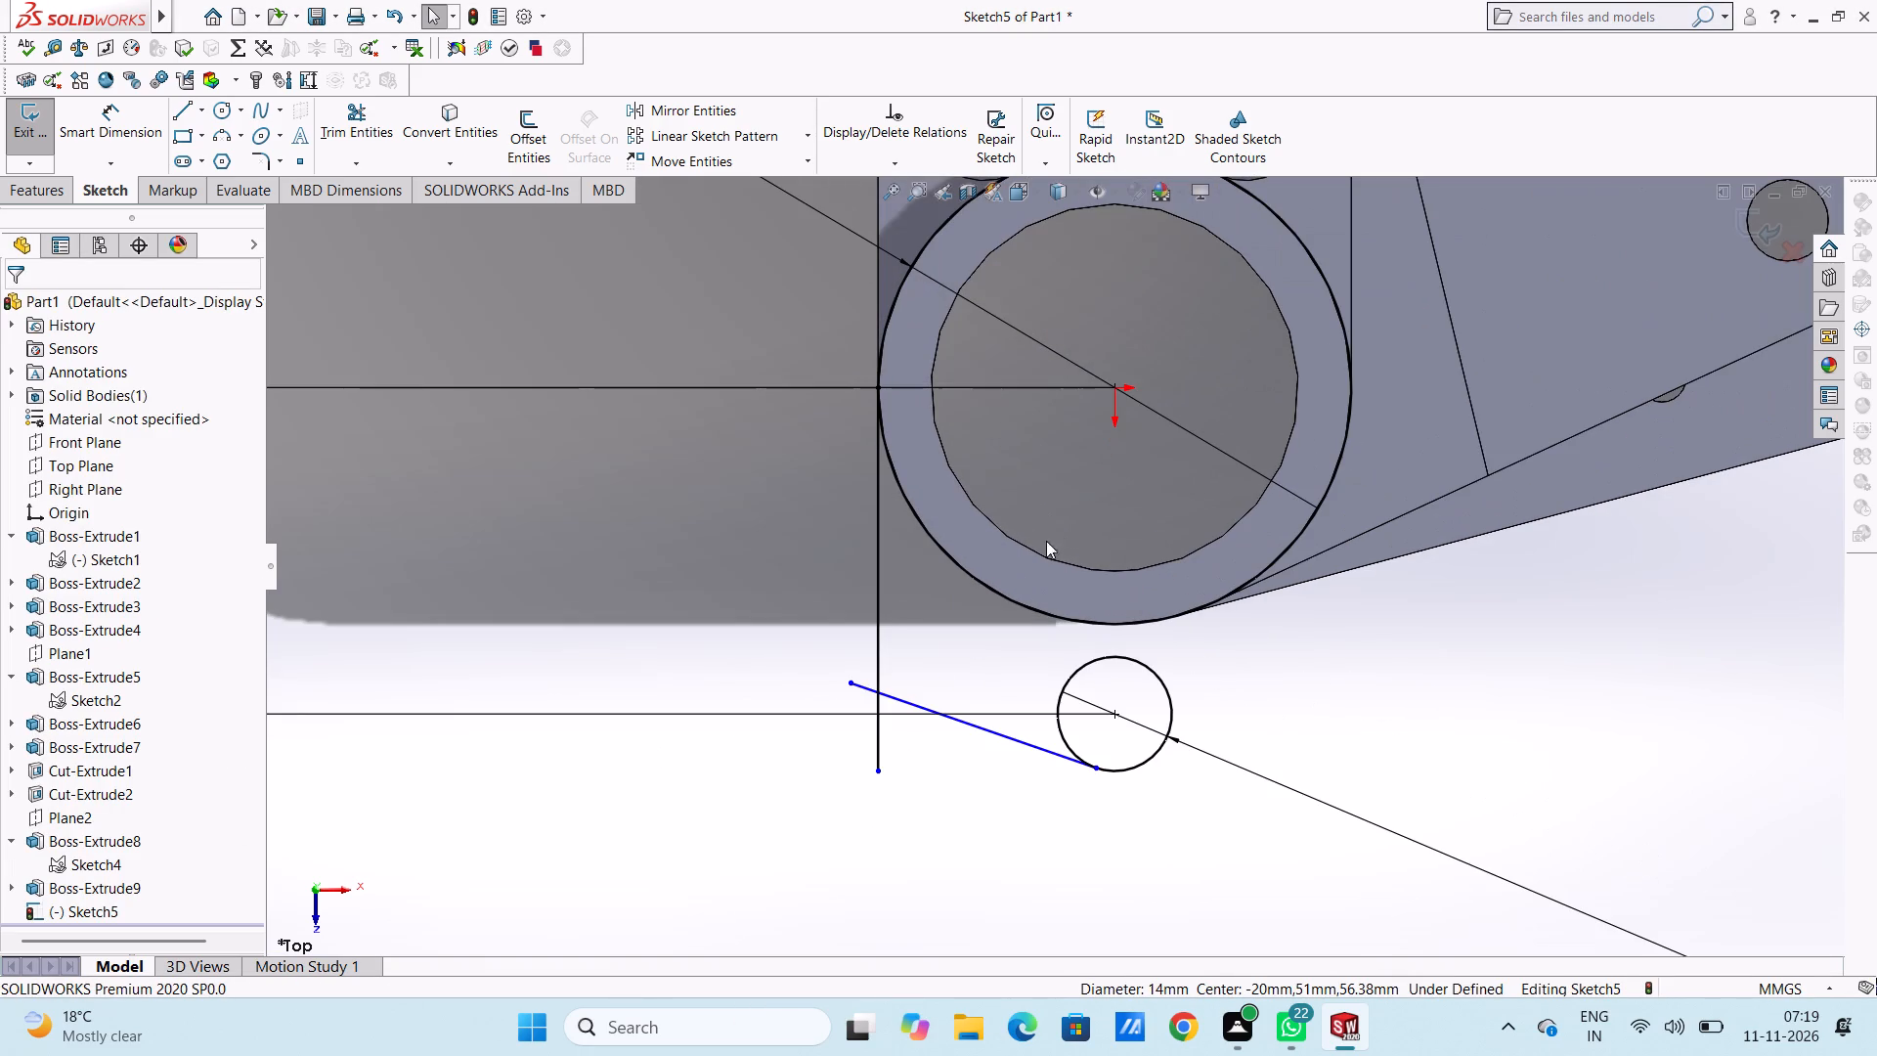
{"action": "left_click", "coordinate": [373, 139]}
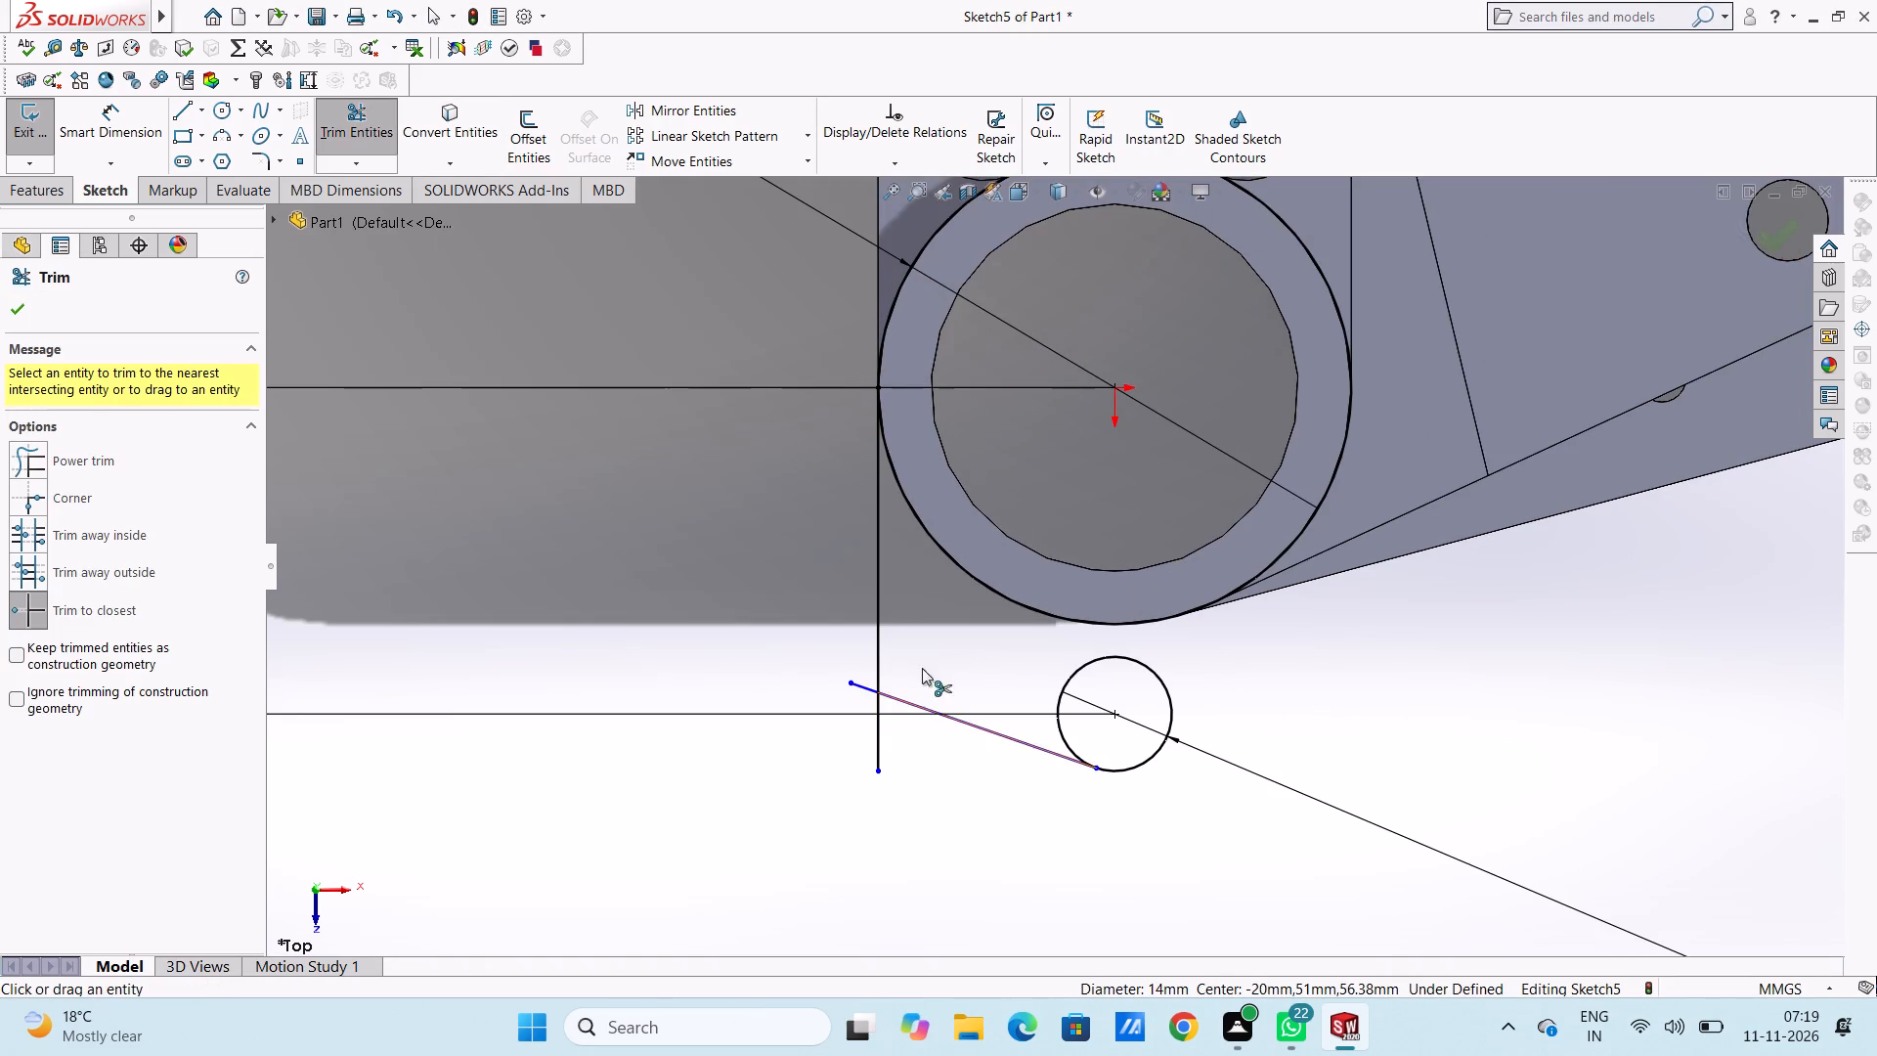
{"action": "scroll", "coordinate": [941, 644], "scroll_direction": "down", "scroll_amount": 4}
{"action": "left_click", "coordinate": [834, 860]}
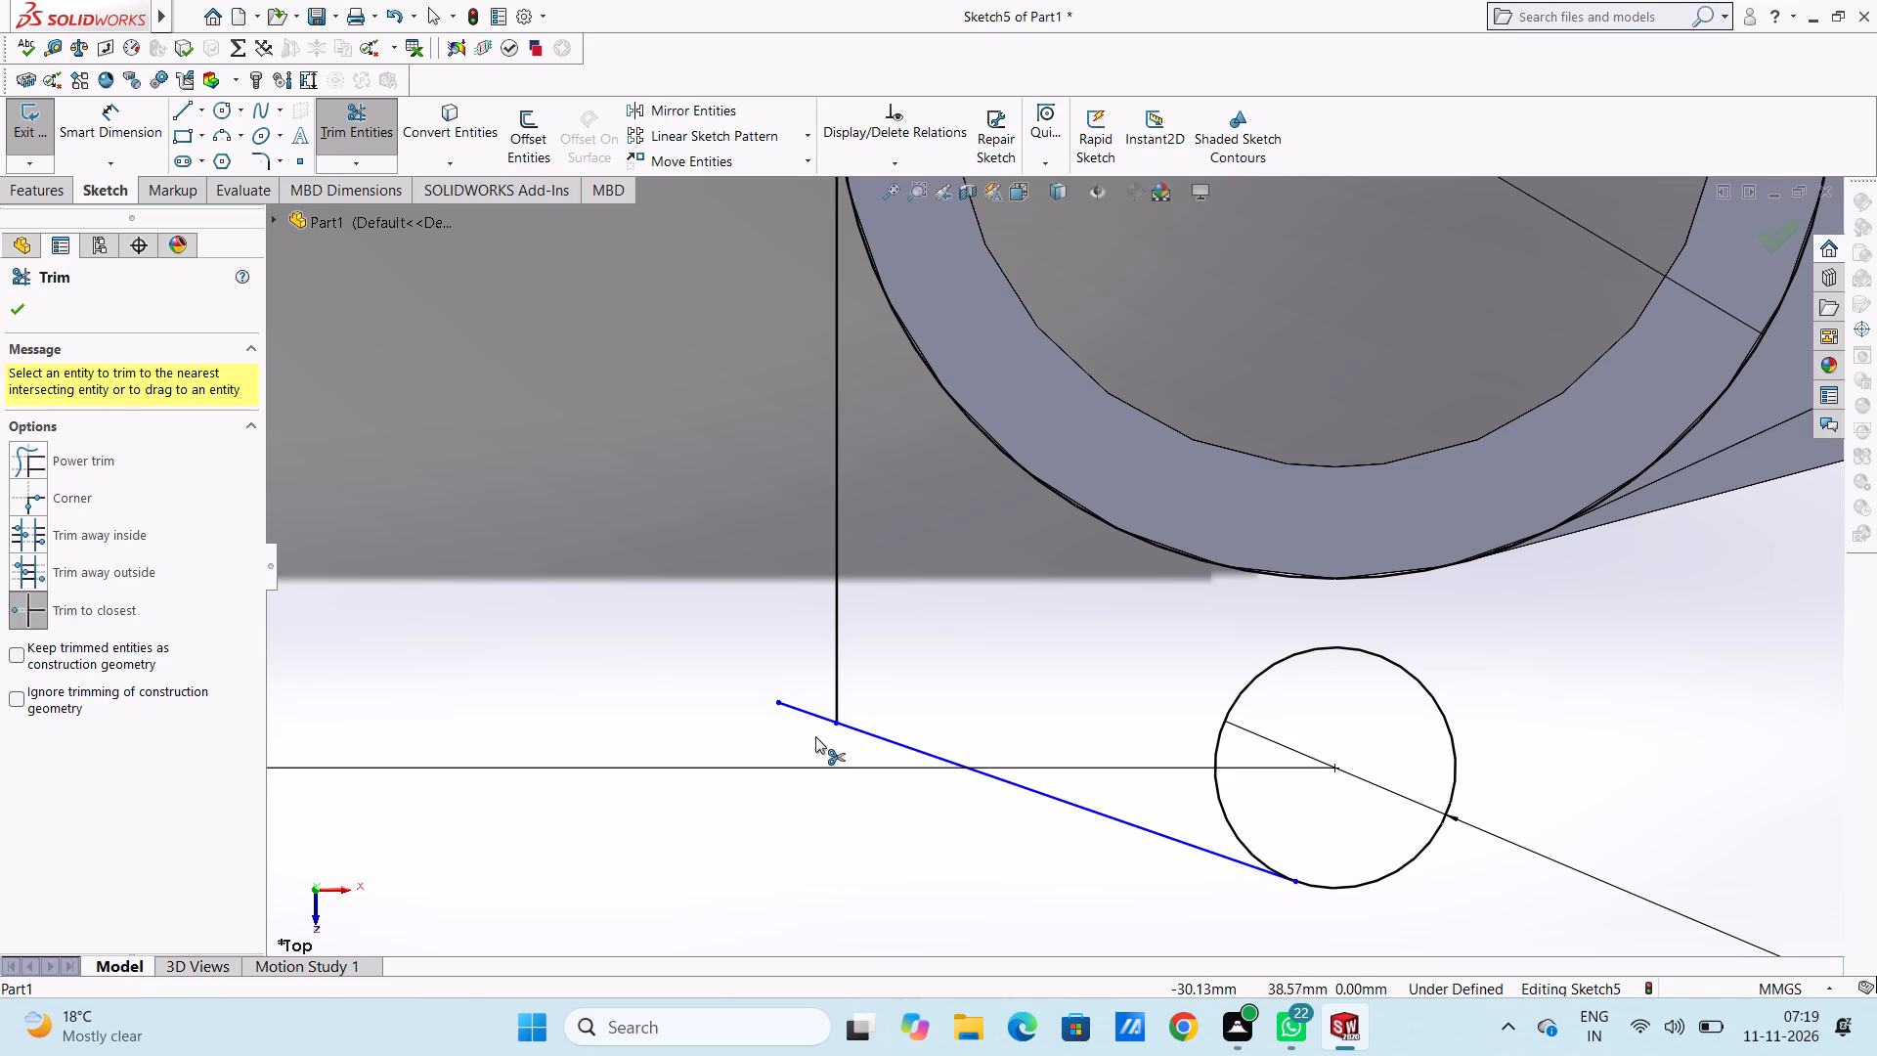
{"action": "left_click", "coordinate": [805, 707]}
{"action": "scroll", "coordinate": [1098, 644], "scroll_direction": "up", "scroll_amount": 5}
{"action": "left_click", "coordinate": [15, 297]}
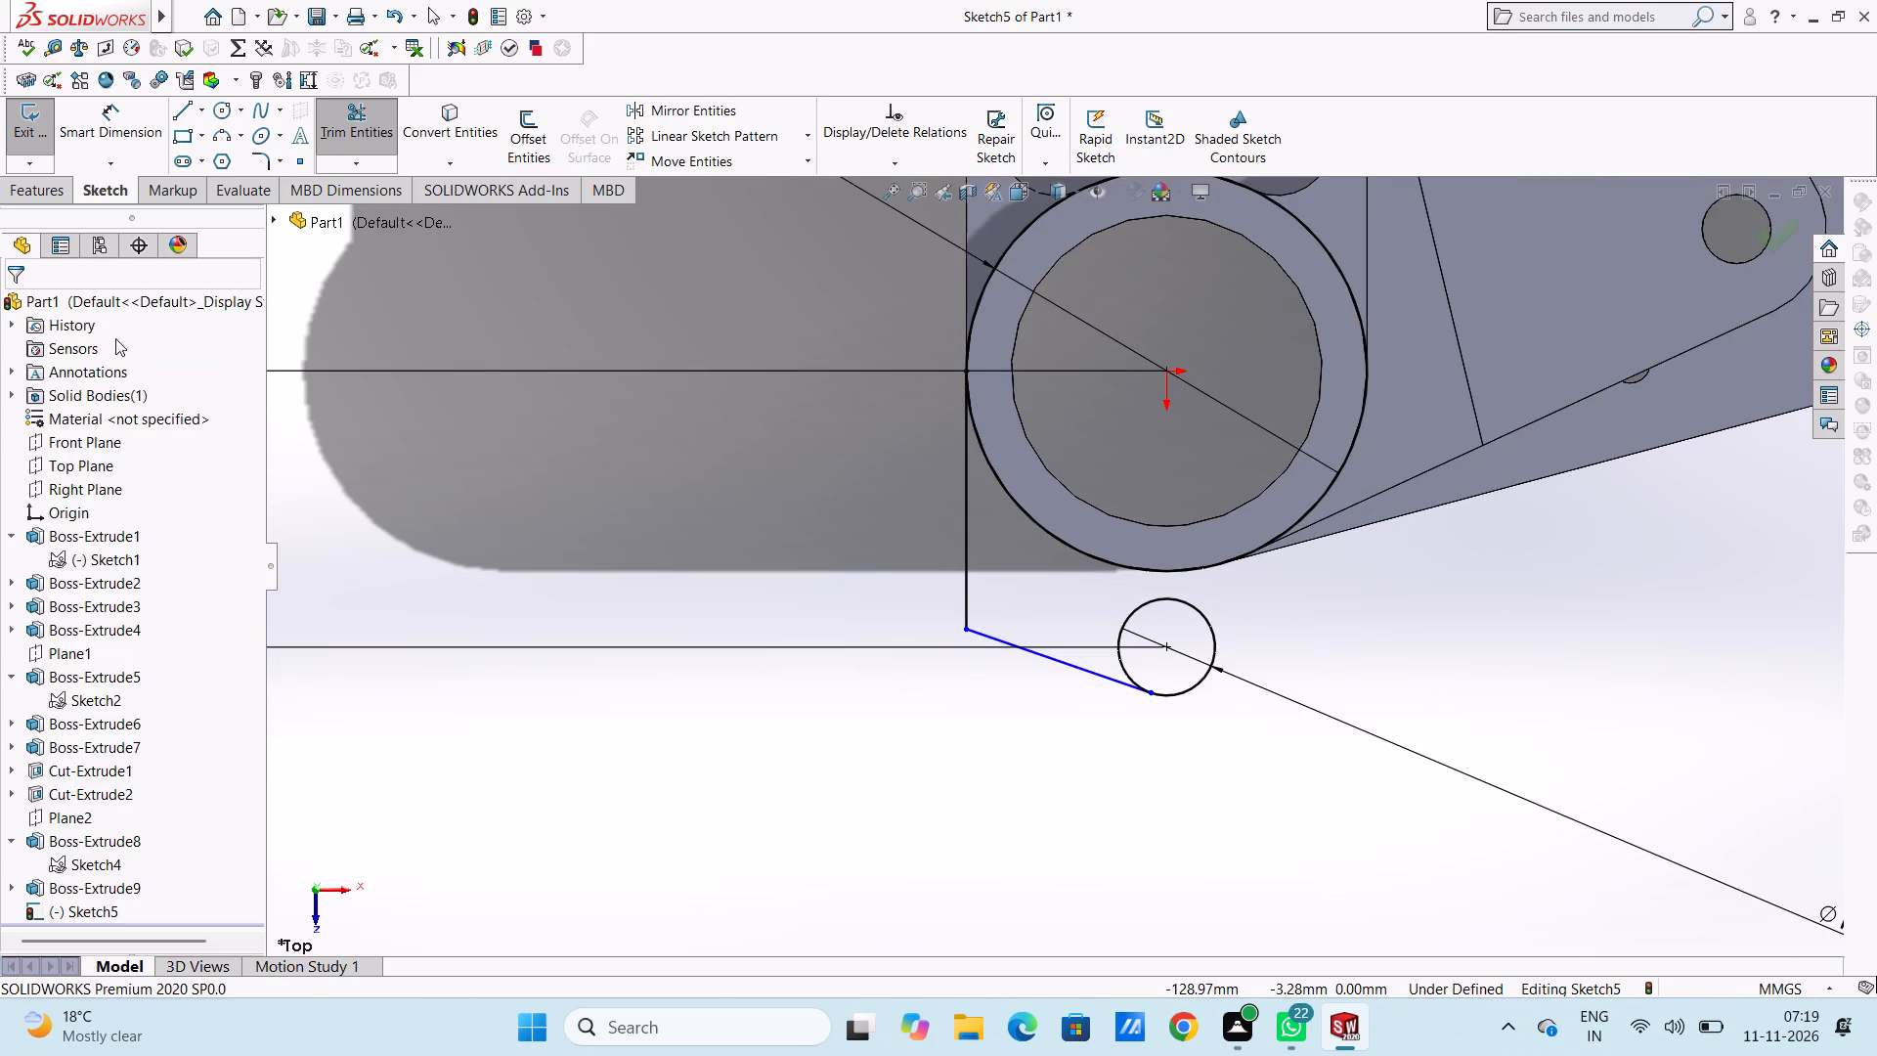
{"action": "left_click", "coordinate": [601, 346]}
Add a Fix relation to the corner point where the vertical and sloped lines meet.
{"action": "scroll", "coordinate": [839, 536], "scroll_direction": "up", "scroll_amount": 5}
{"action": "scroll", "coordinate": [1170, 543], "scroll_direction": "down", "scroll_amount": 3}
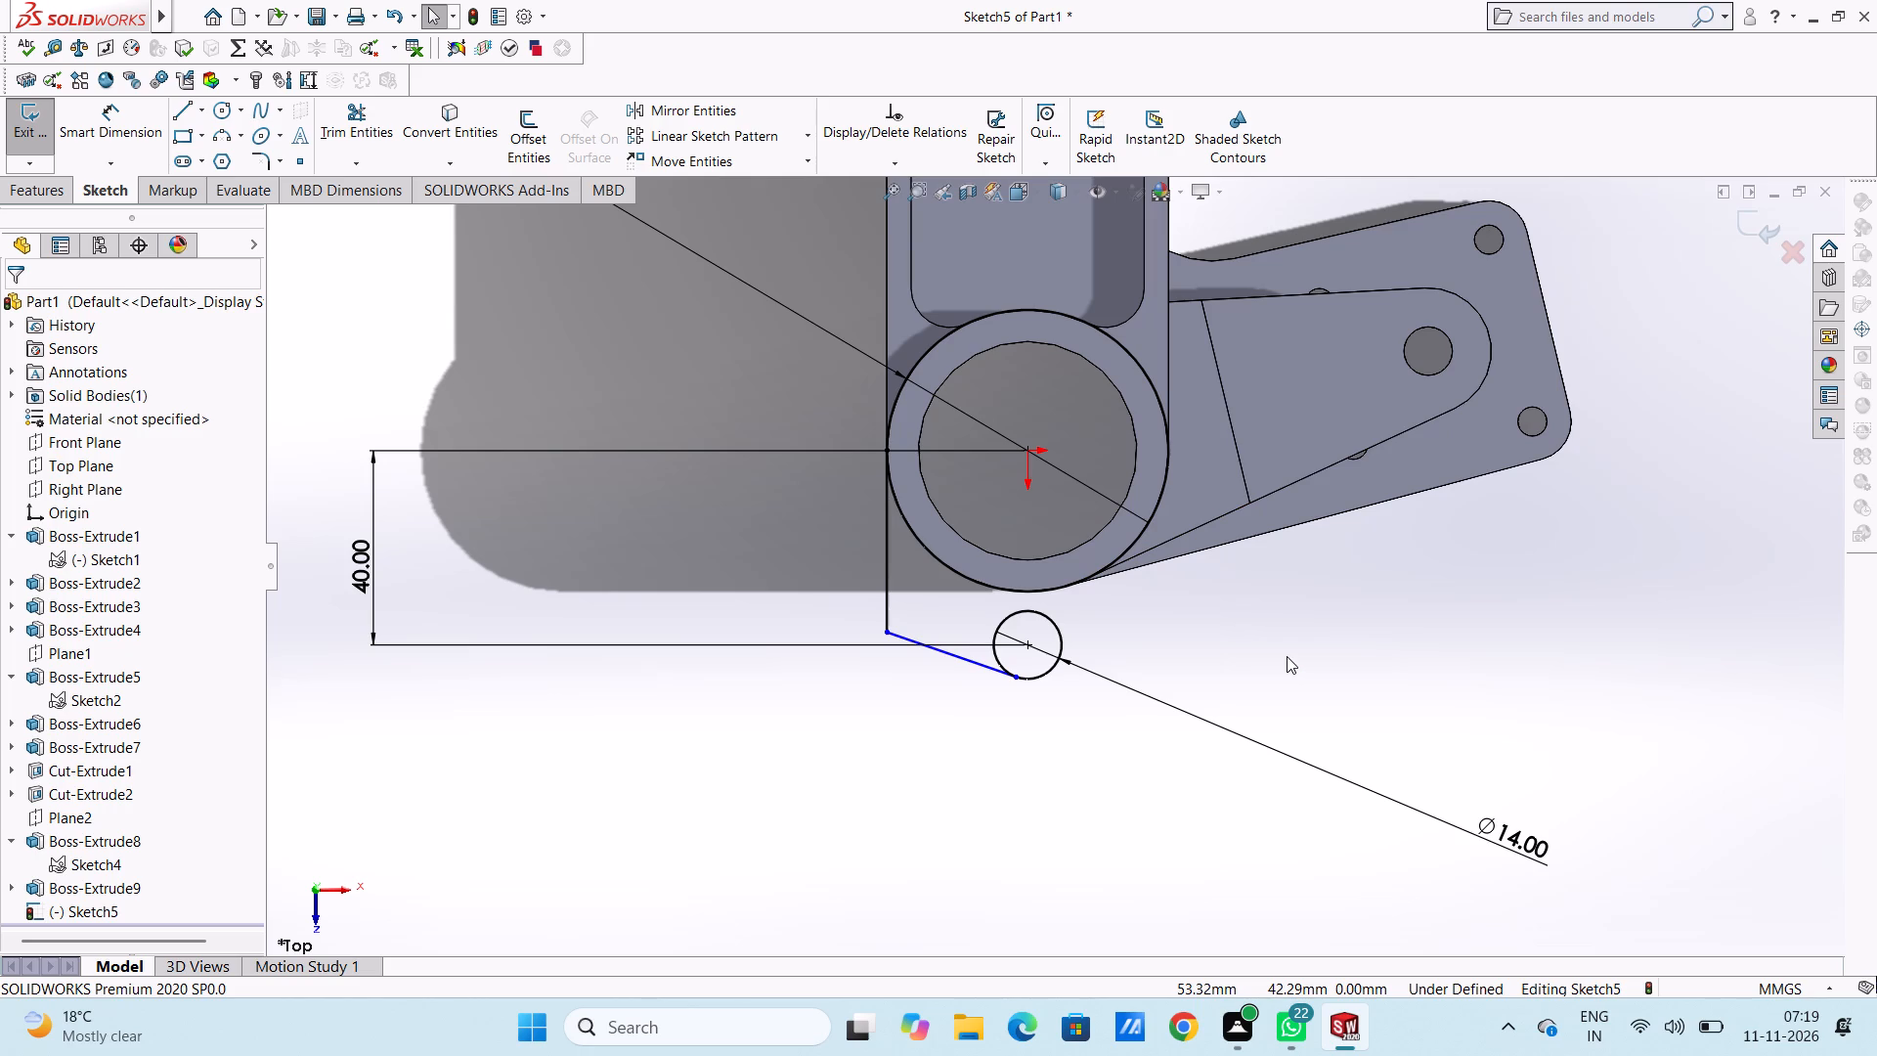
{"action": "scroll", "coordinate": [965, 587], "scroll_direction": "down", "scroll_amount": 3}
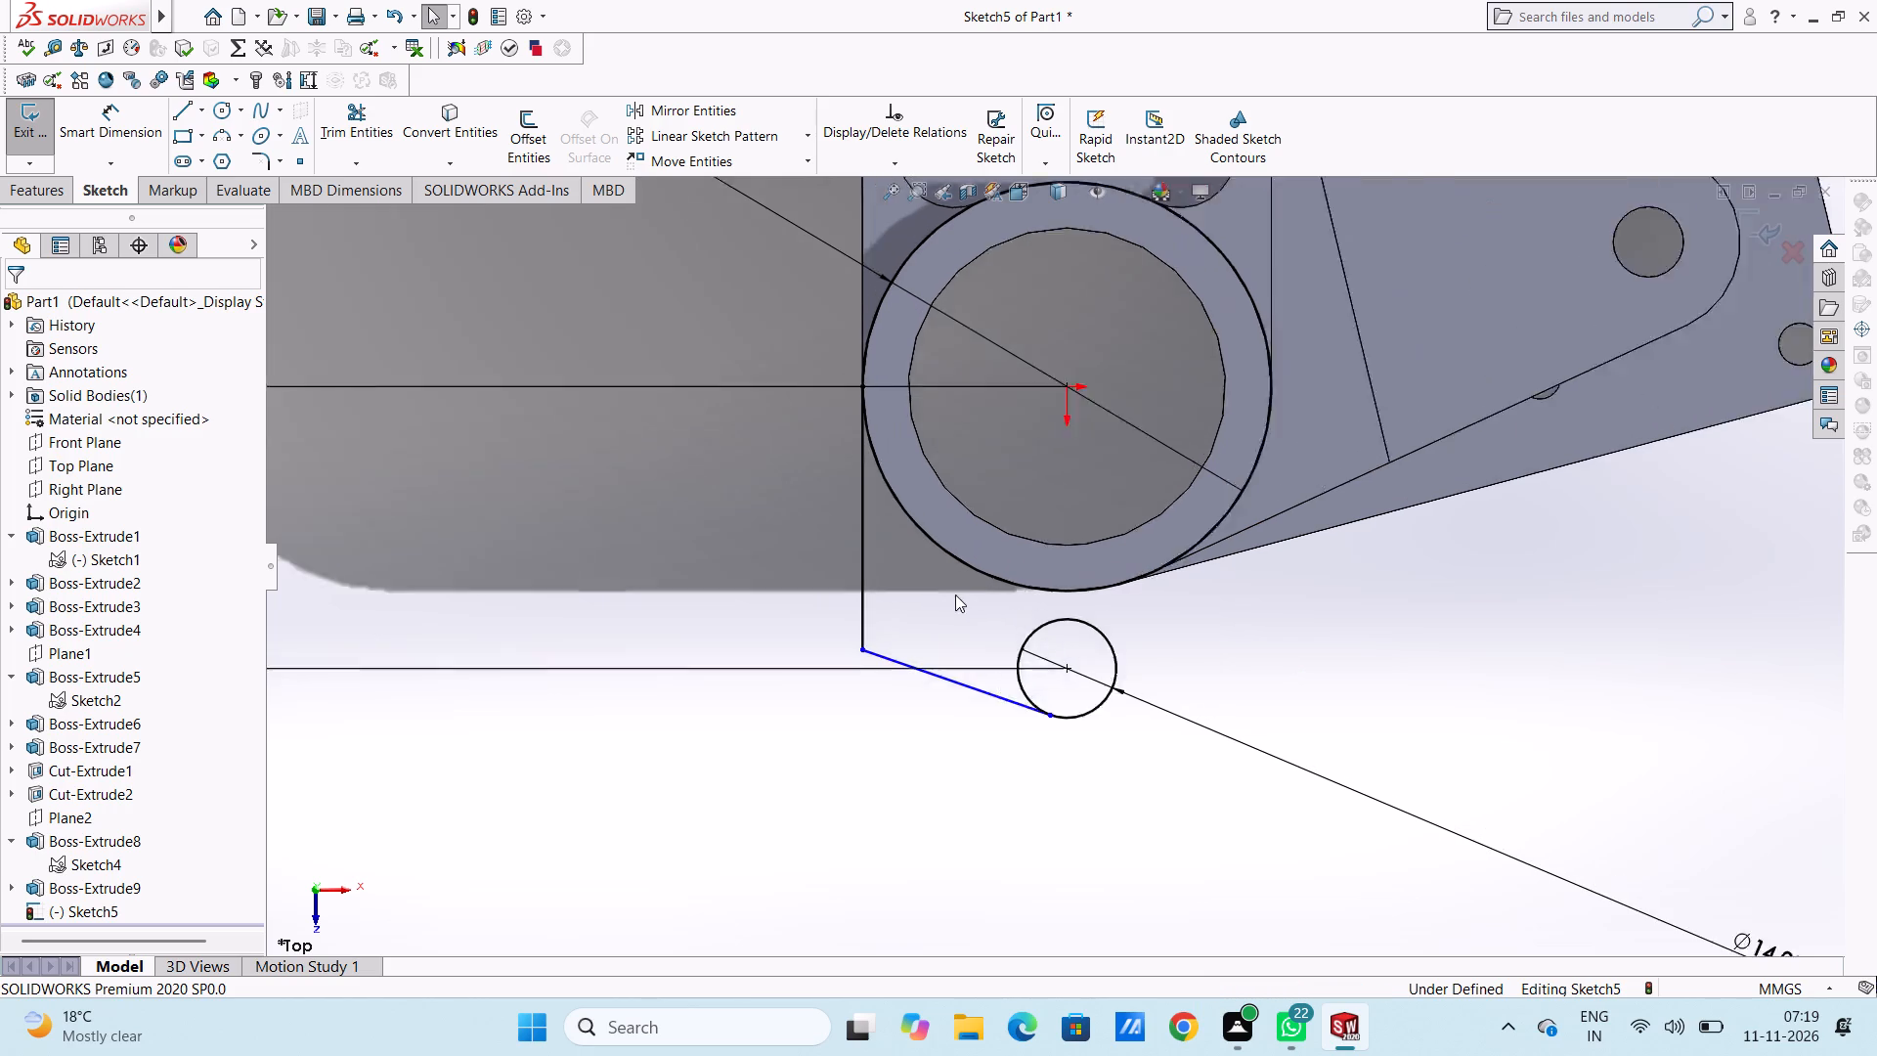
{"action": "scroll", "coordinate": [955, 594], "scroll_direction": "down", "scroll_amount": 2}
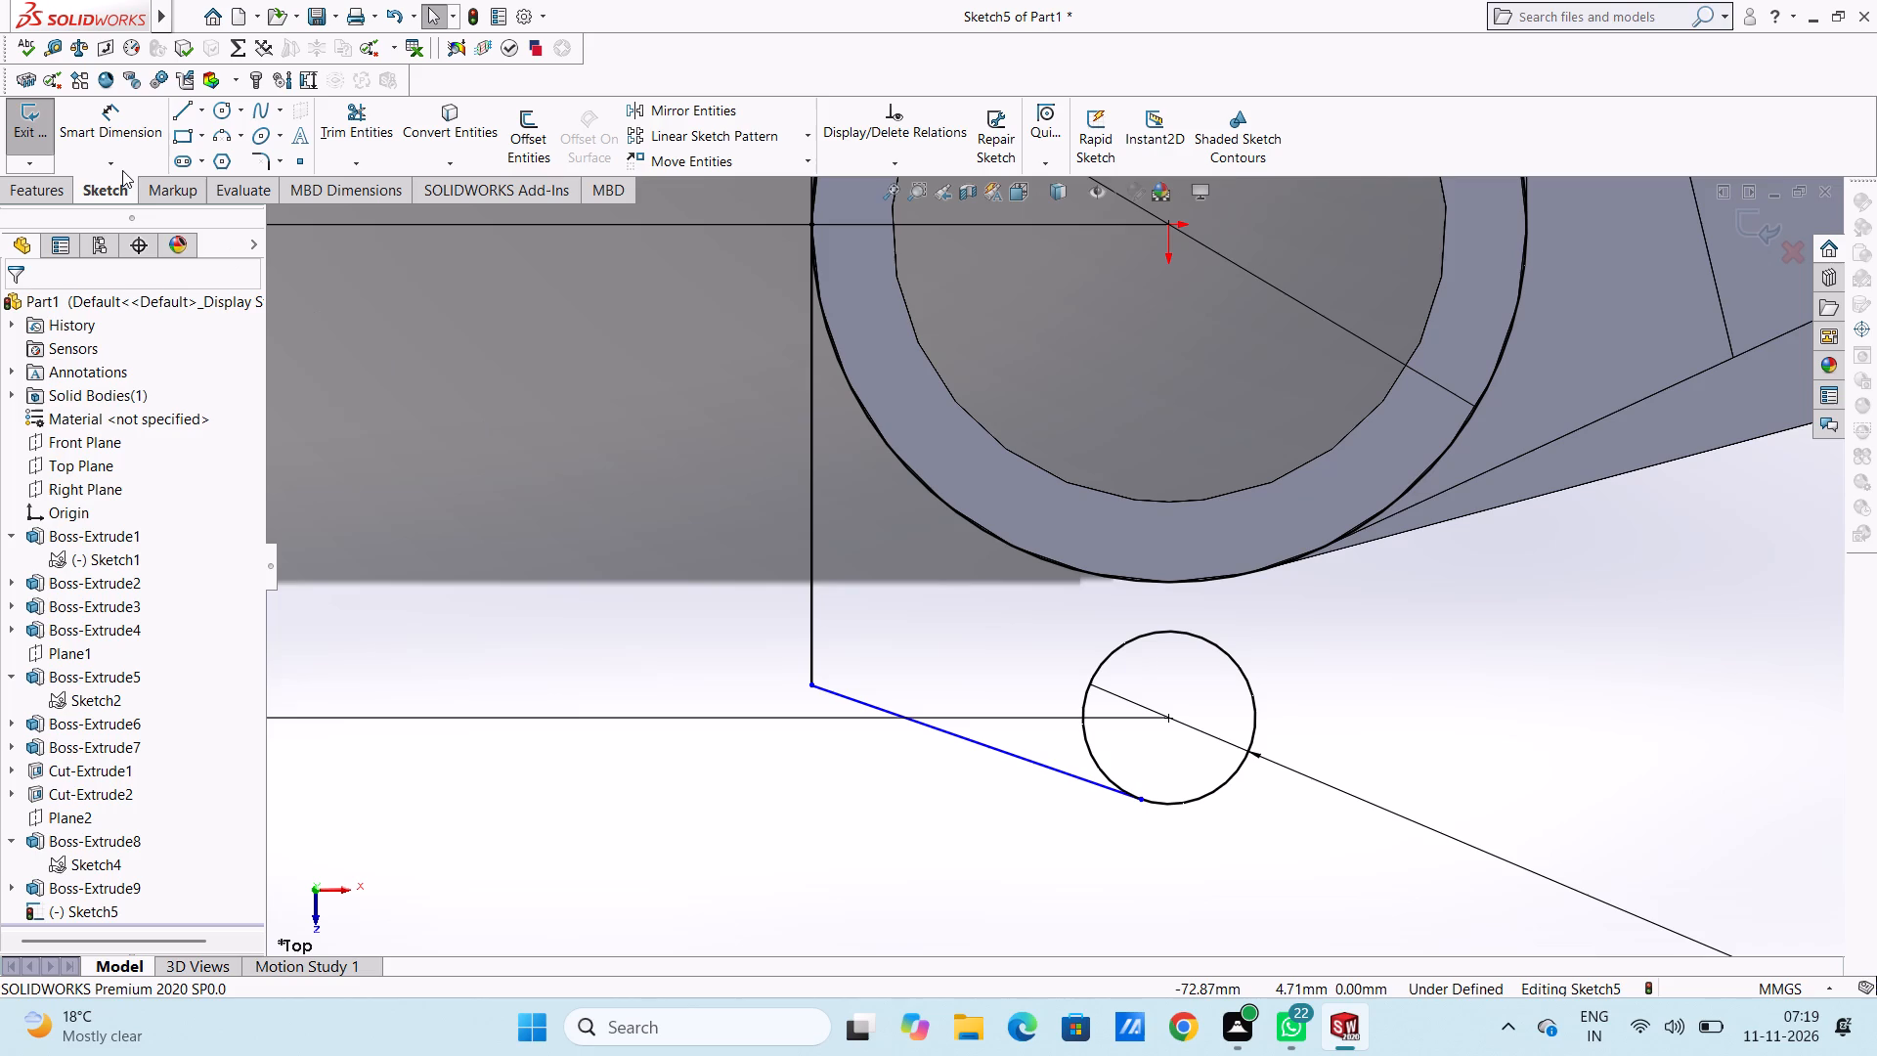
{"action": "left_click", "coordinate": [812, 686]}
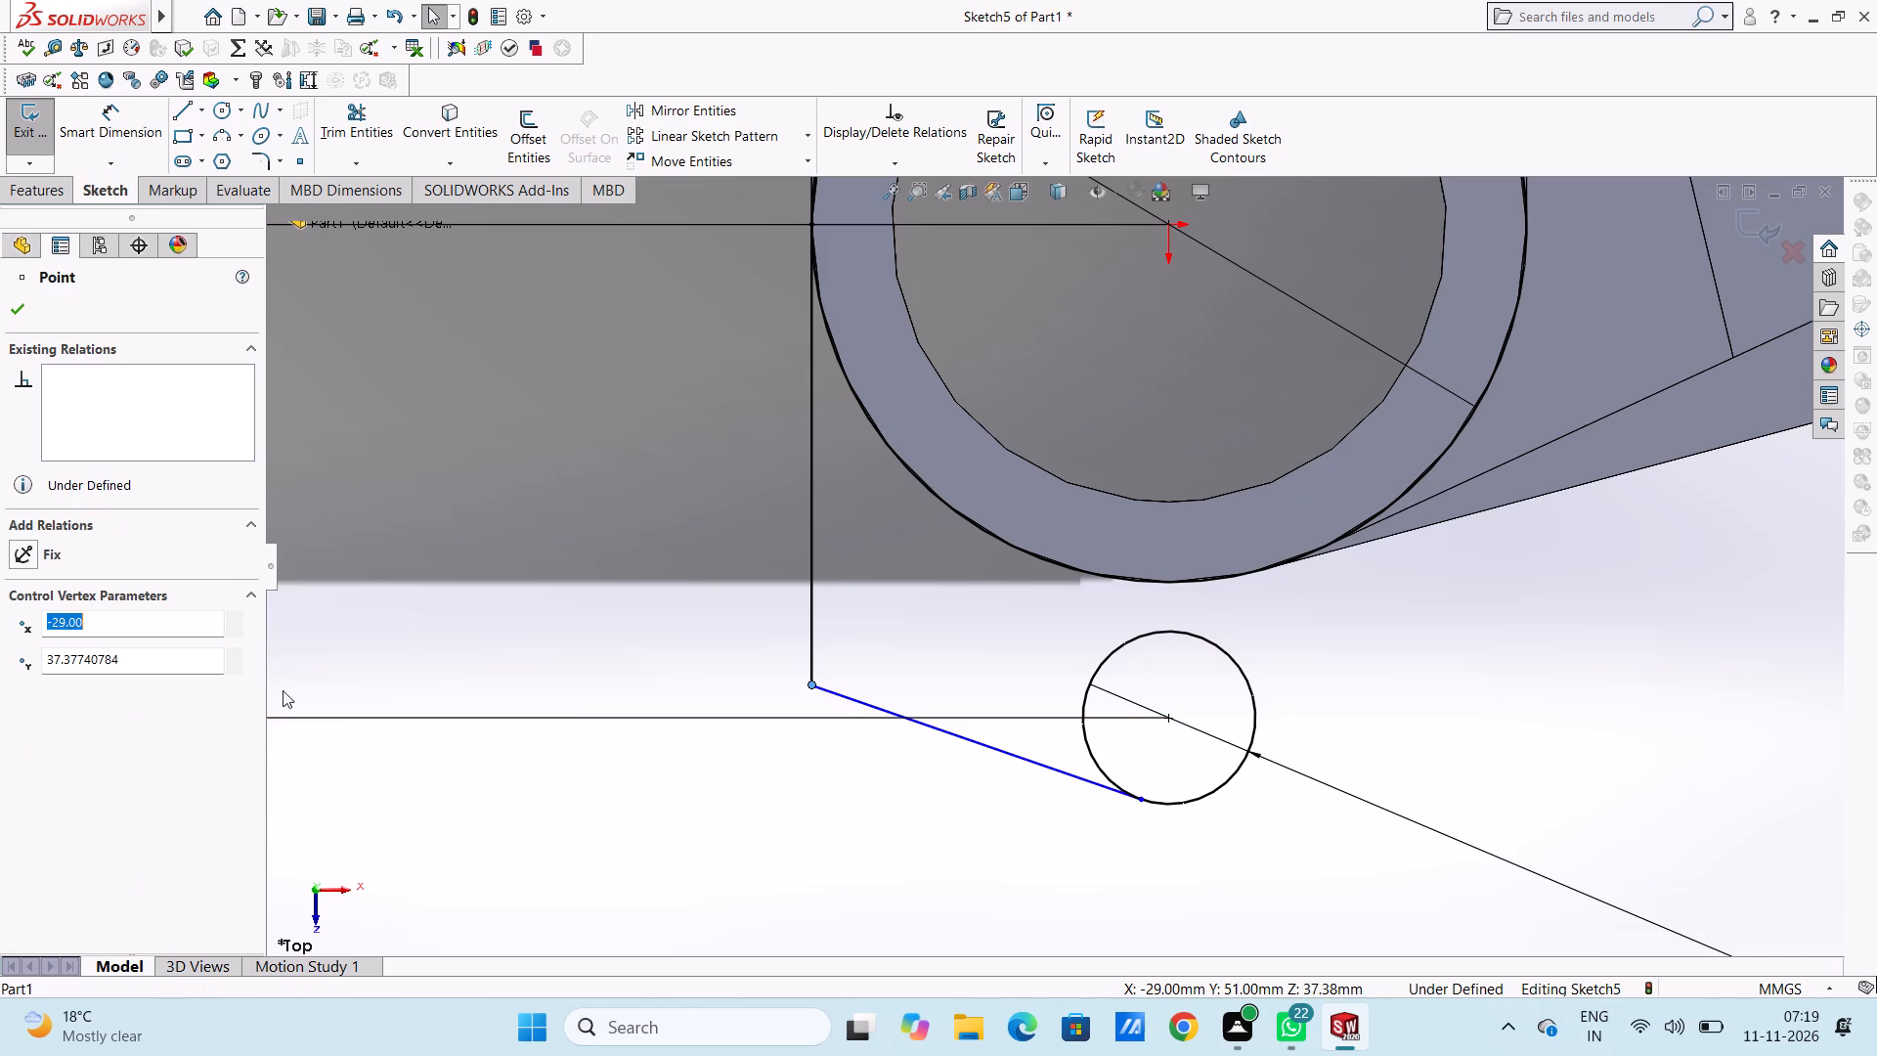
{"action": "left_click", "coordinate": [29, 554]}
{"action": "left_click", "coordinate": [562, 542]}
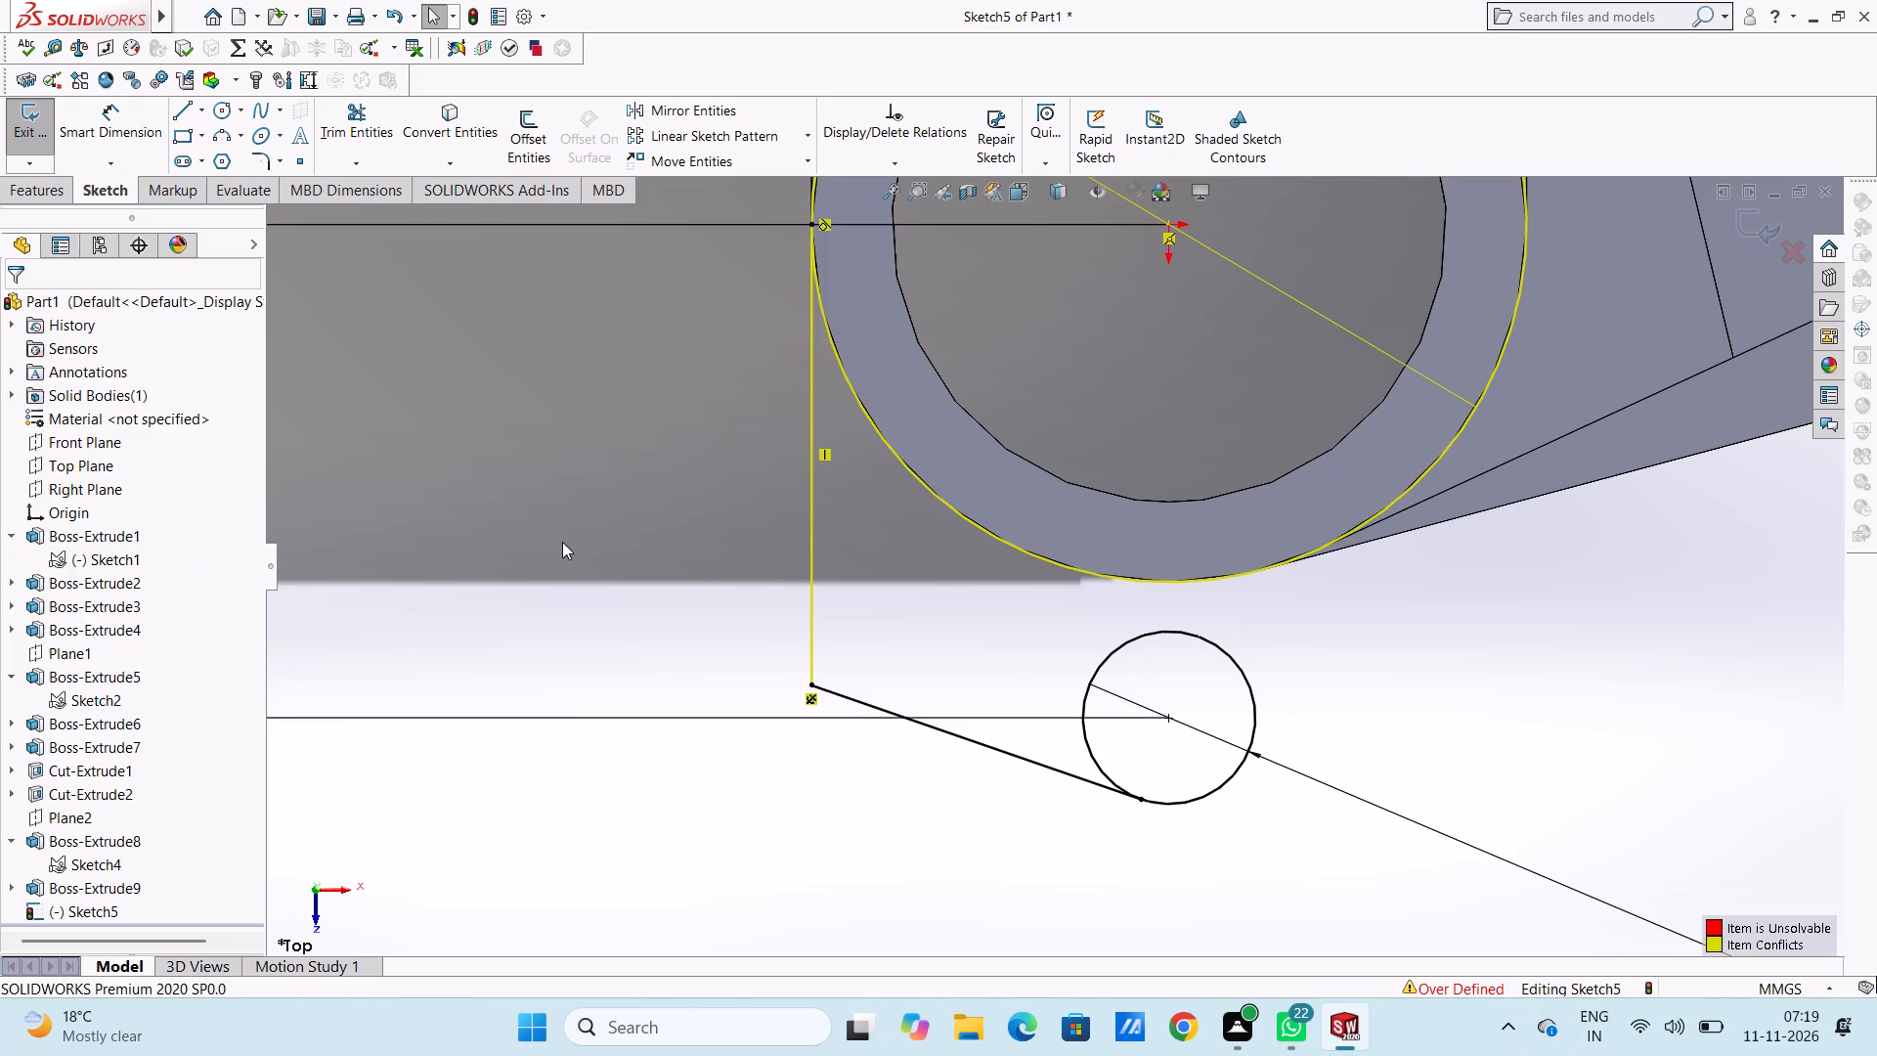
Delete the 58 mm diameter dimension from the large origin-centred circle.
{"action": "scroll", "coordinate": [778, 521], "scroll_direction": "up", "scroll_amount": 6}
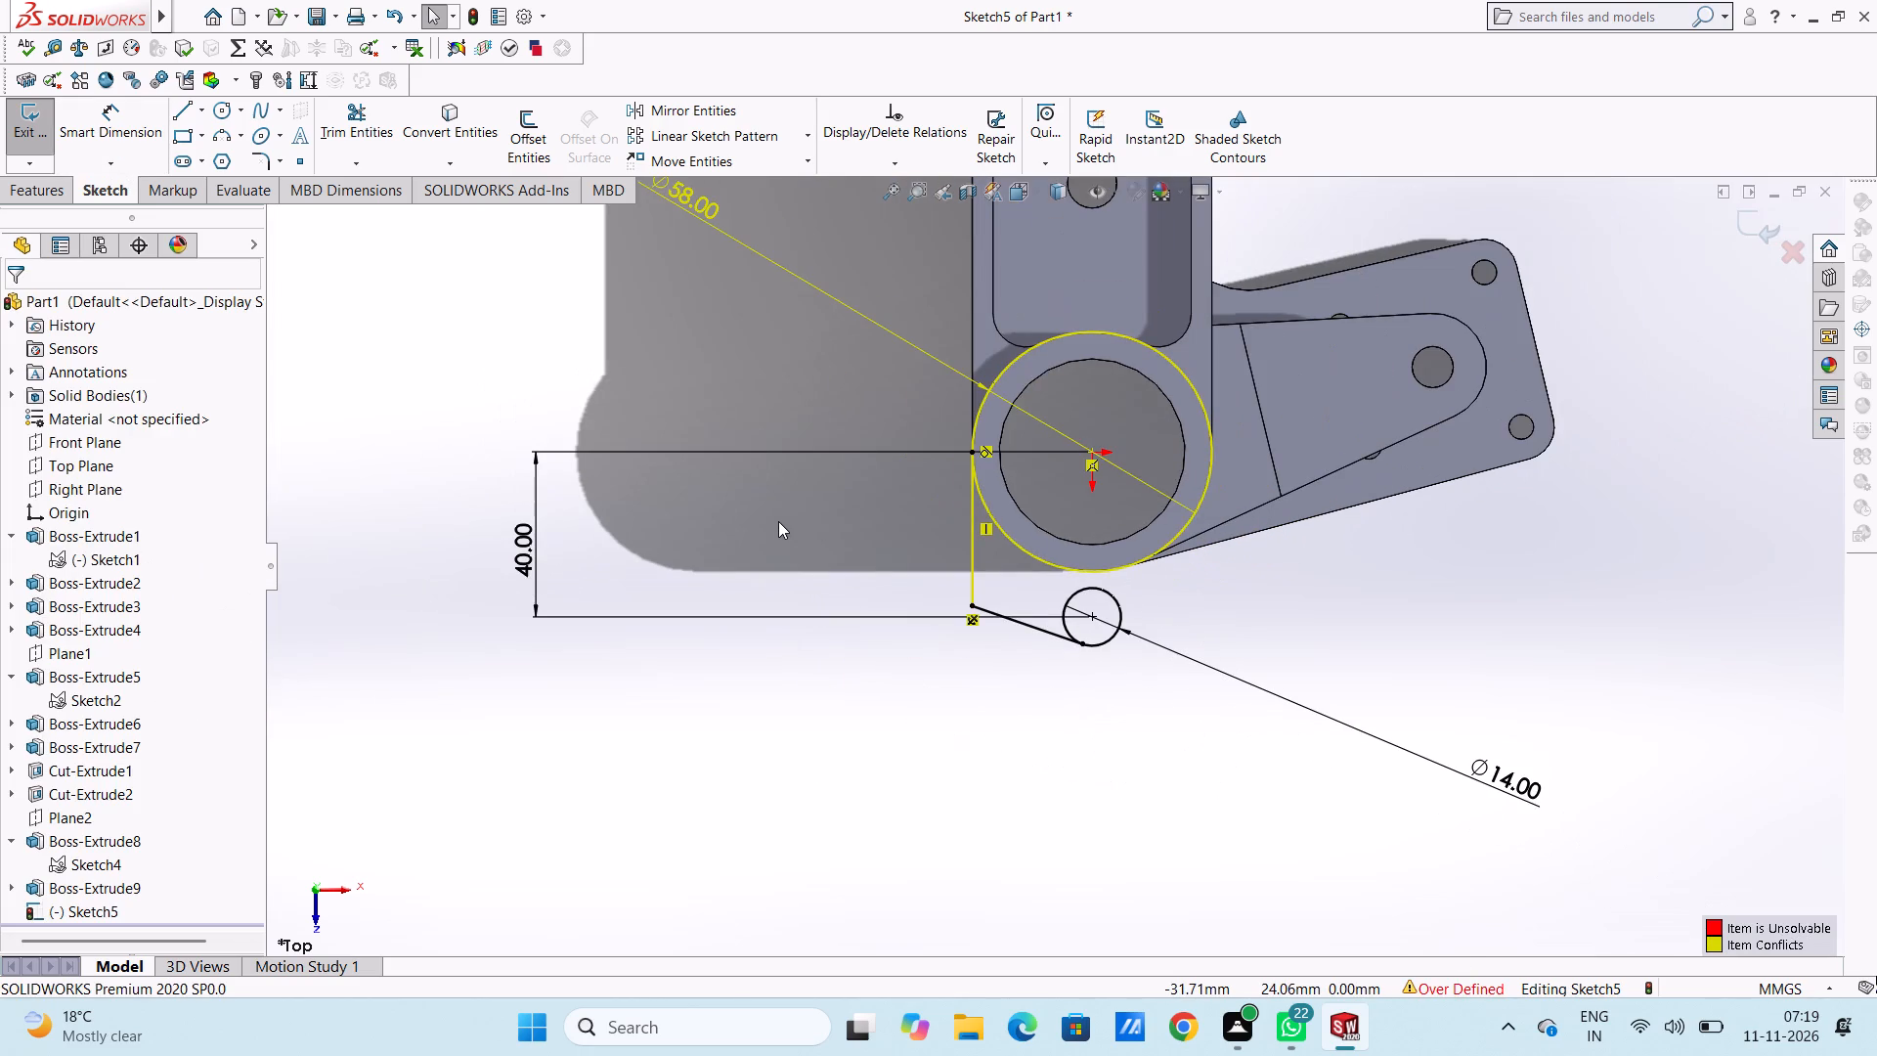
{"action": "scroll", "coordinate": [782, 505], "scroll_direction": "up", "scroll_amount": 4}
{"action": "left_click", "coordinate": [870, 384]}
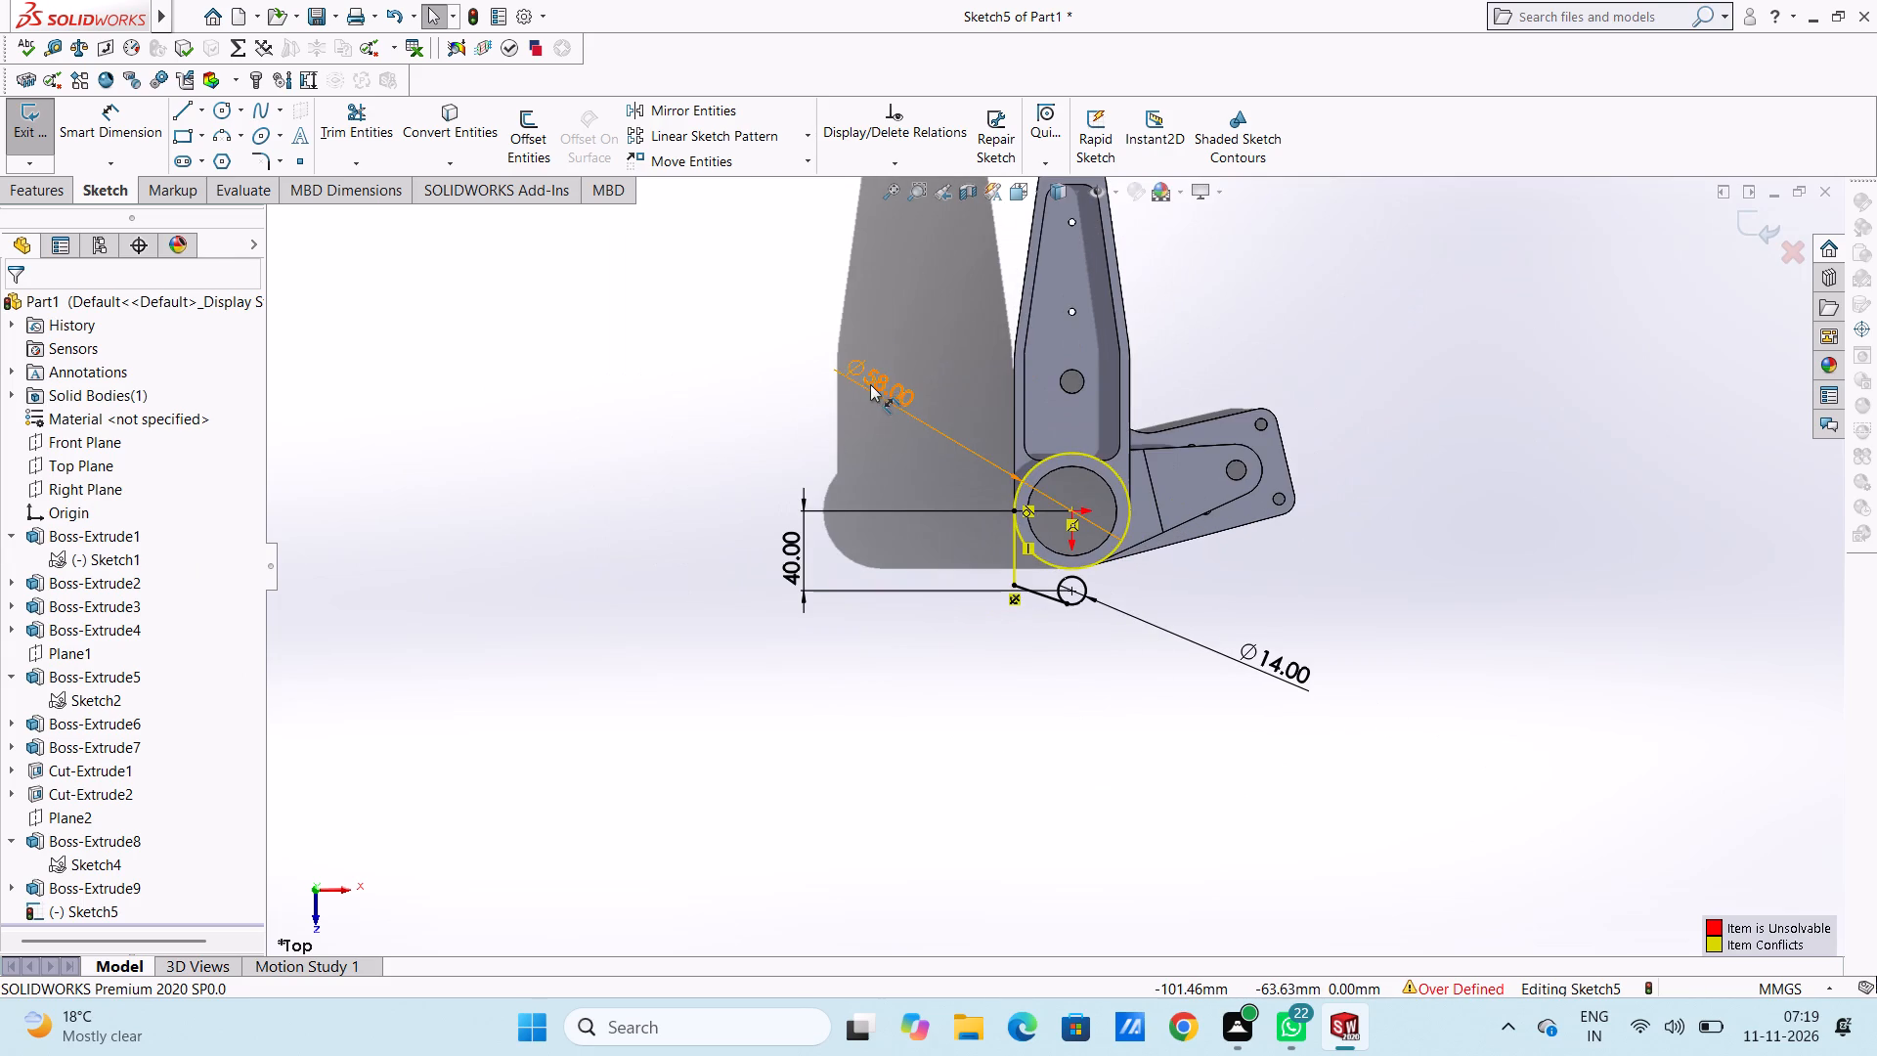
{"action": "right_click", "coordinate": [626, 391]}
{"action": "left_click", "coordinate": [680, 658]}
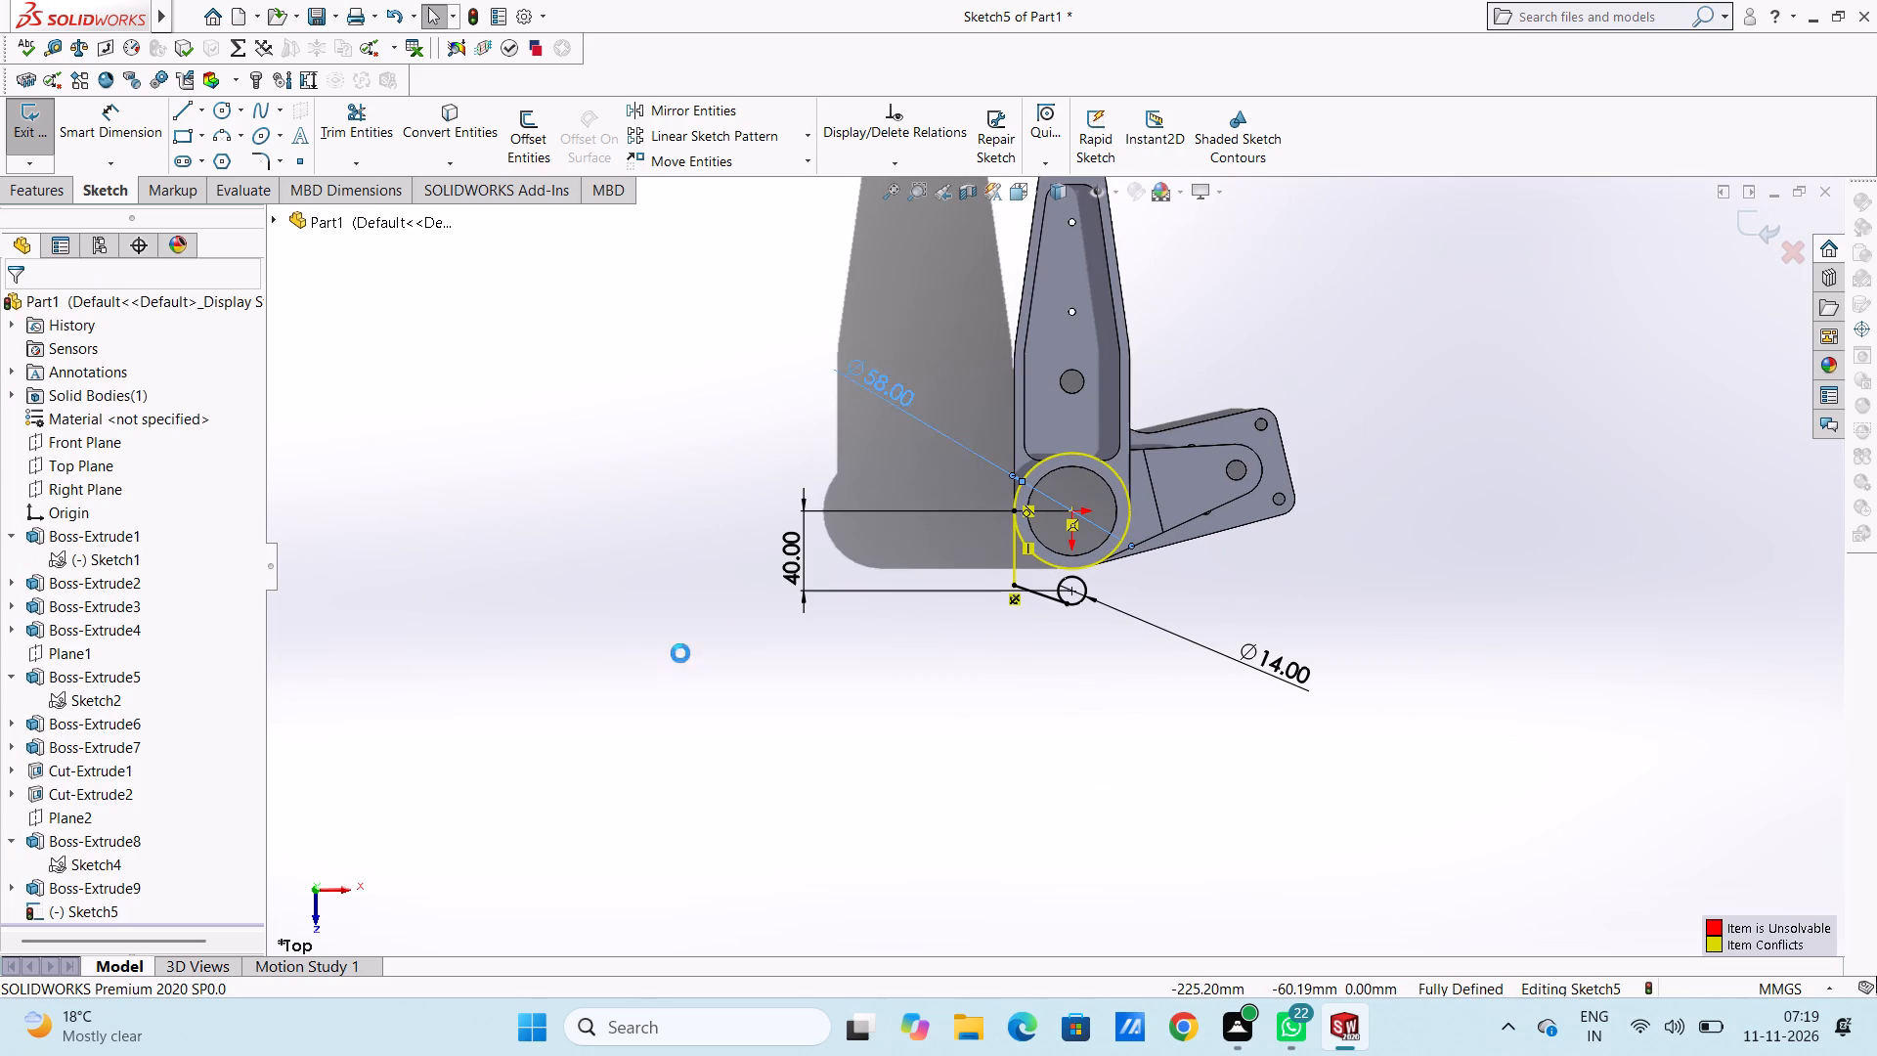
Add a 7 mm sketch fillet at the corner between the vertical line and the sloped line.
{"action": "scroll", "coordinate": [1171, 445], "scroll_direction": "down", "scroll_amount": 4}
{"action": "scroll", "coordinate": [928, 658], "scroll_direction": "down", "scroll_amount": 3}
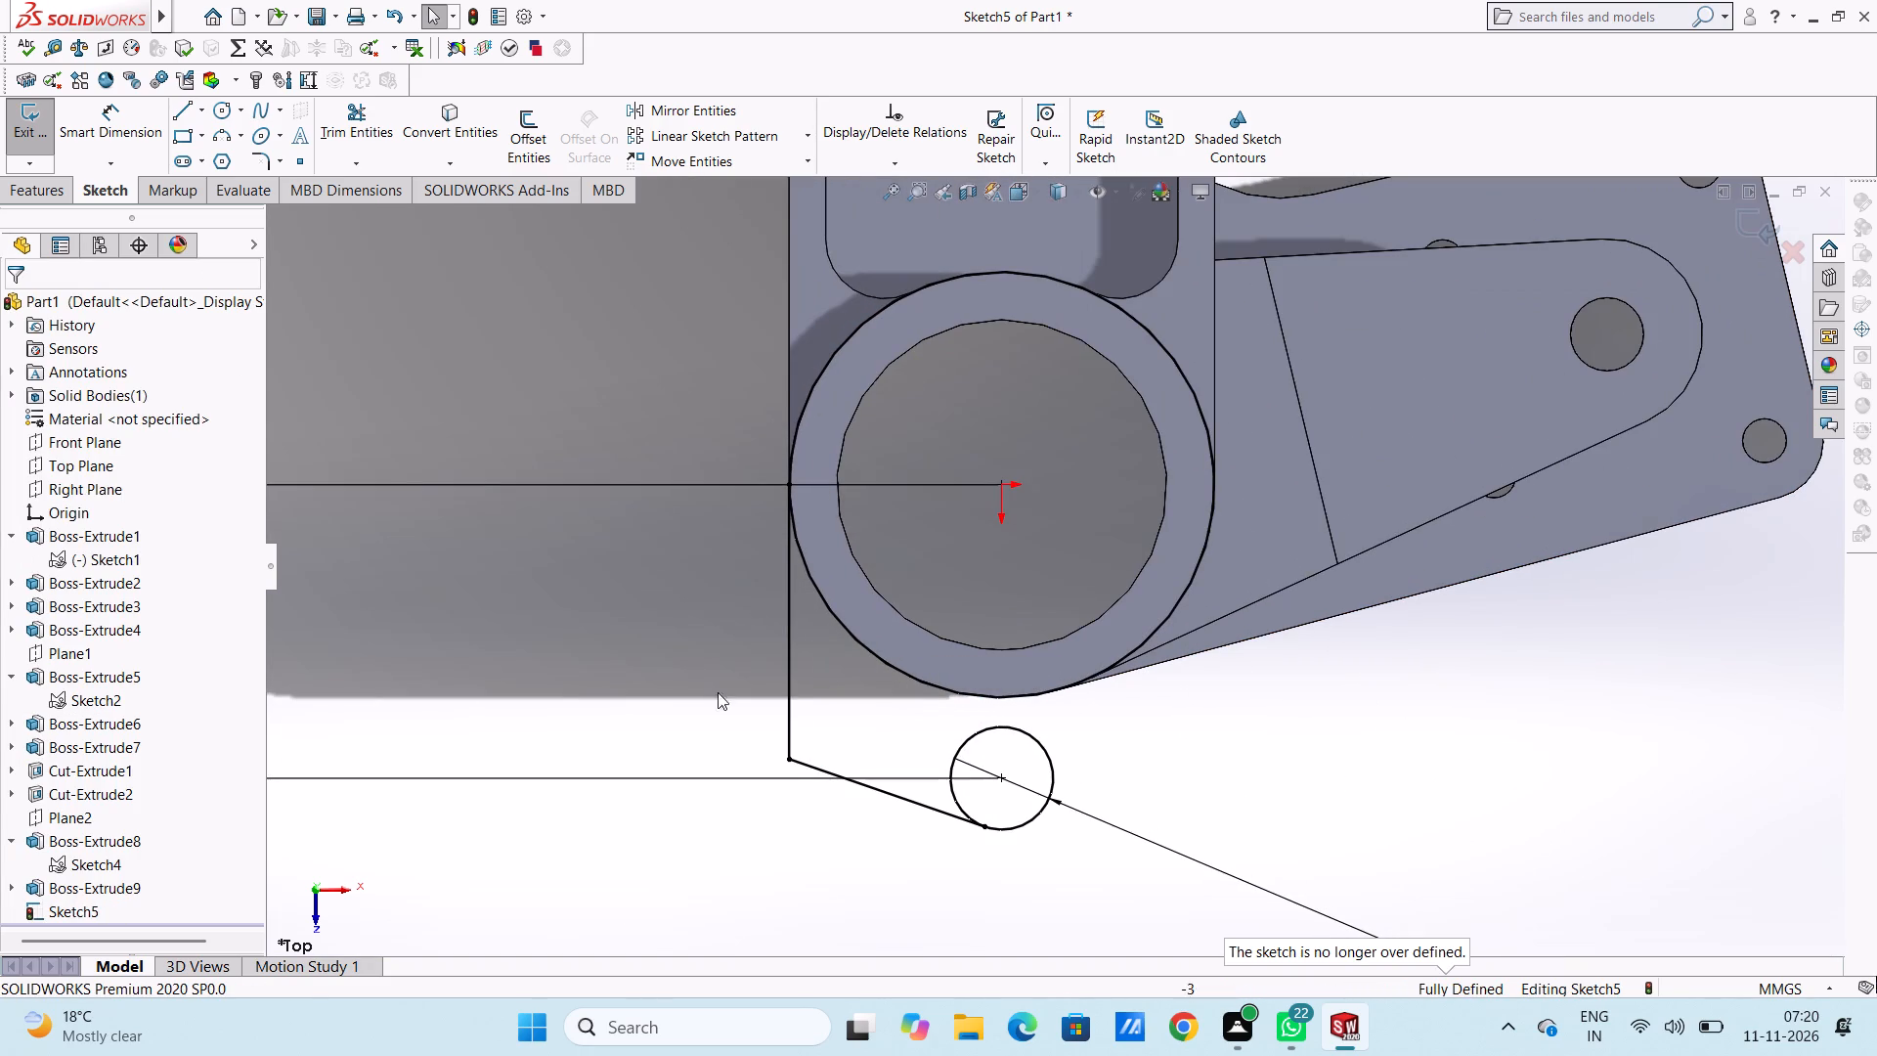
{"action": "left_click", "coordinate": [266, 164]}
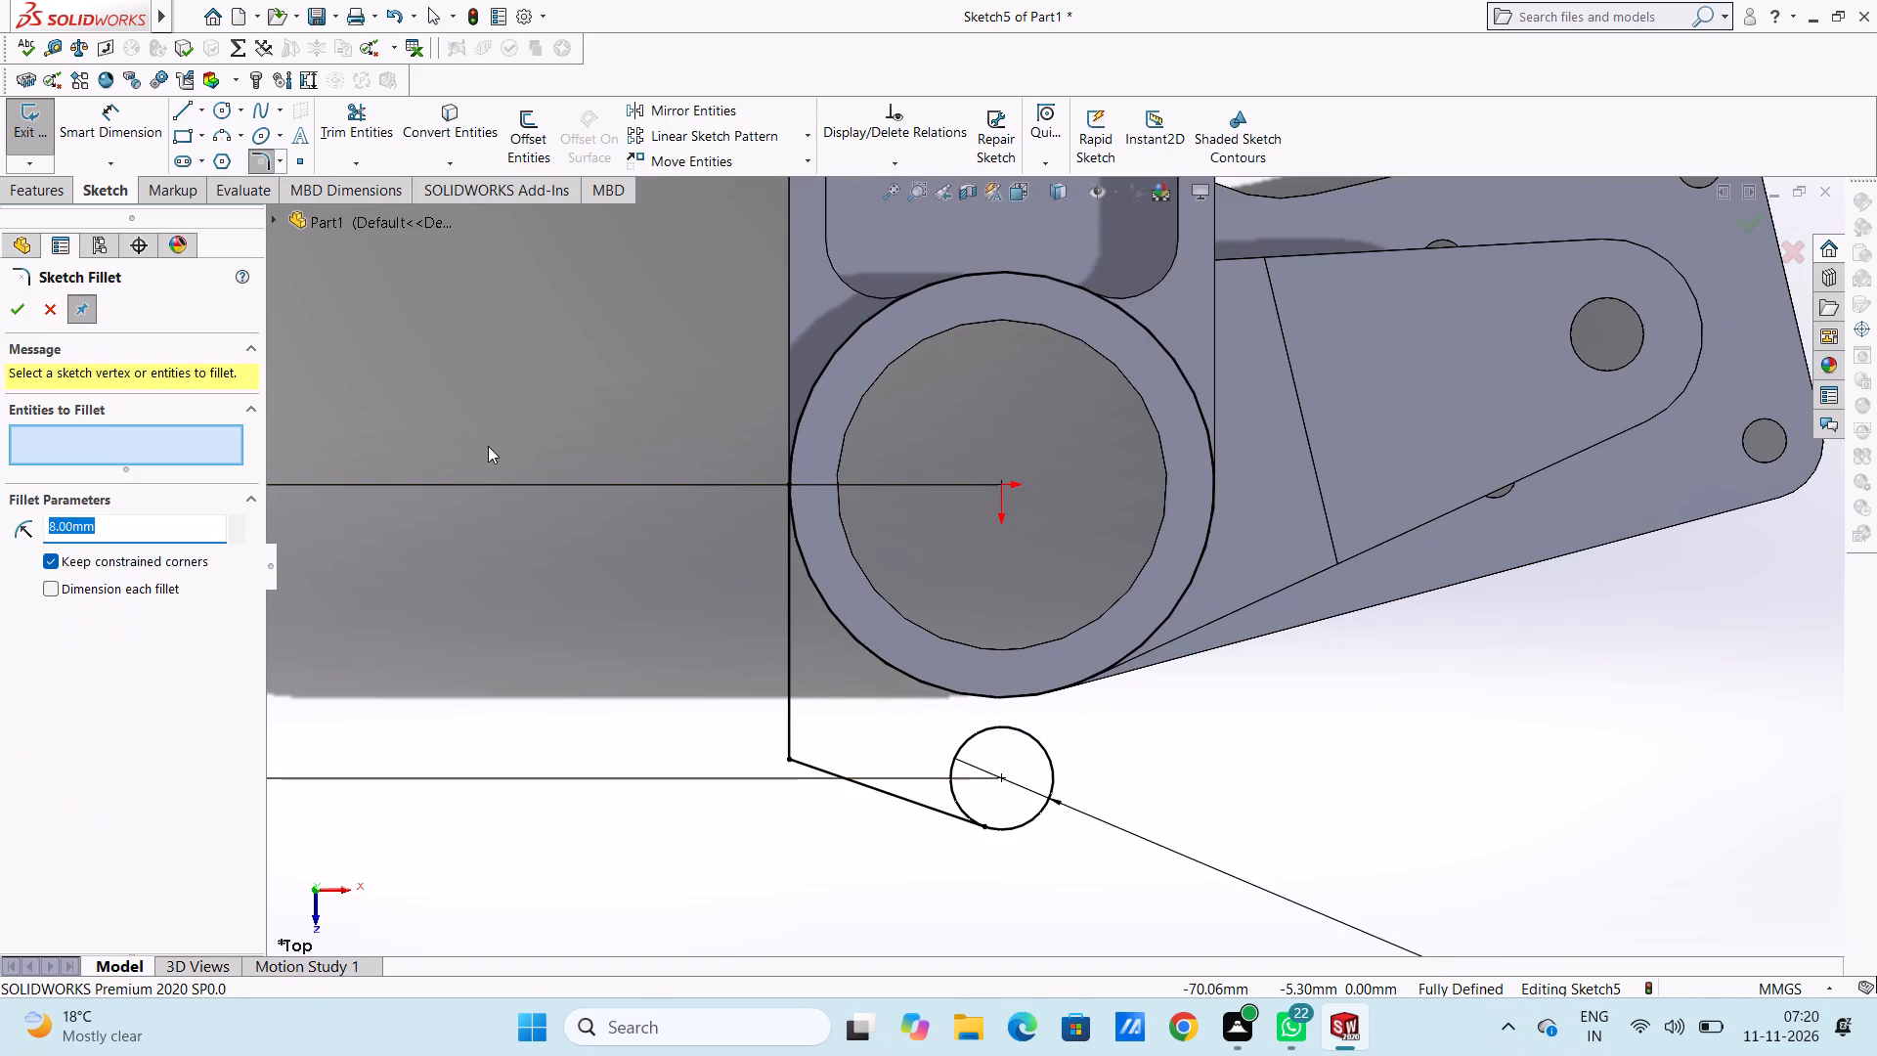
{"action": "key", "text": "4"}
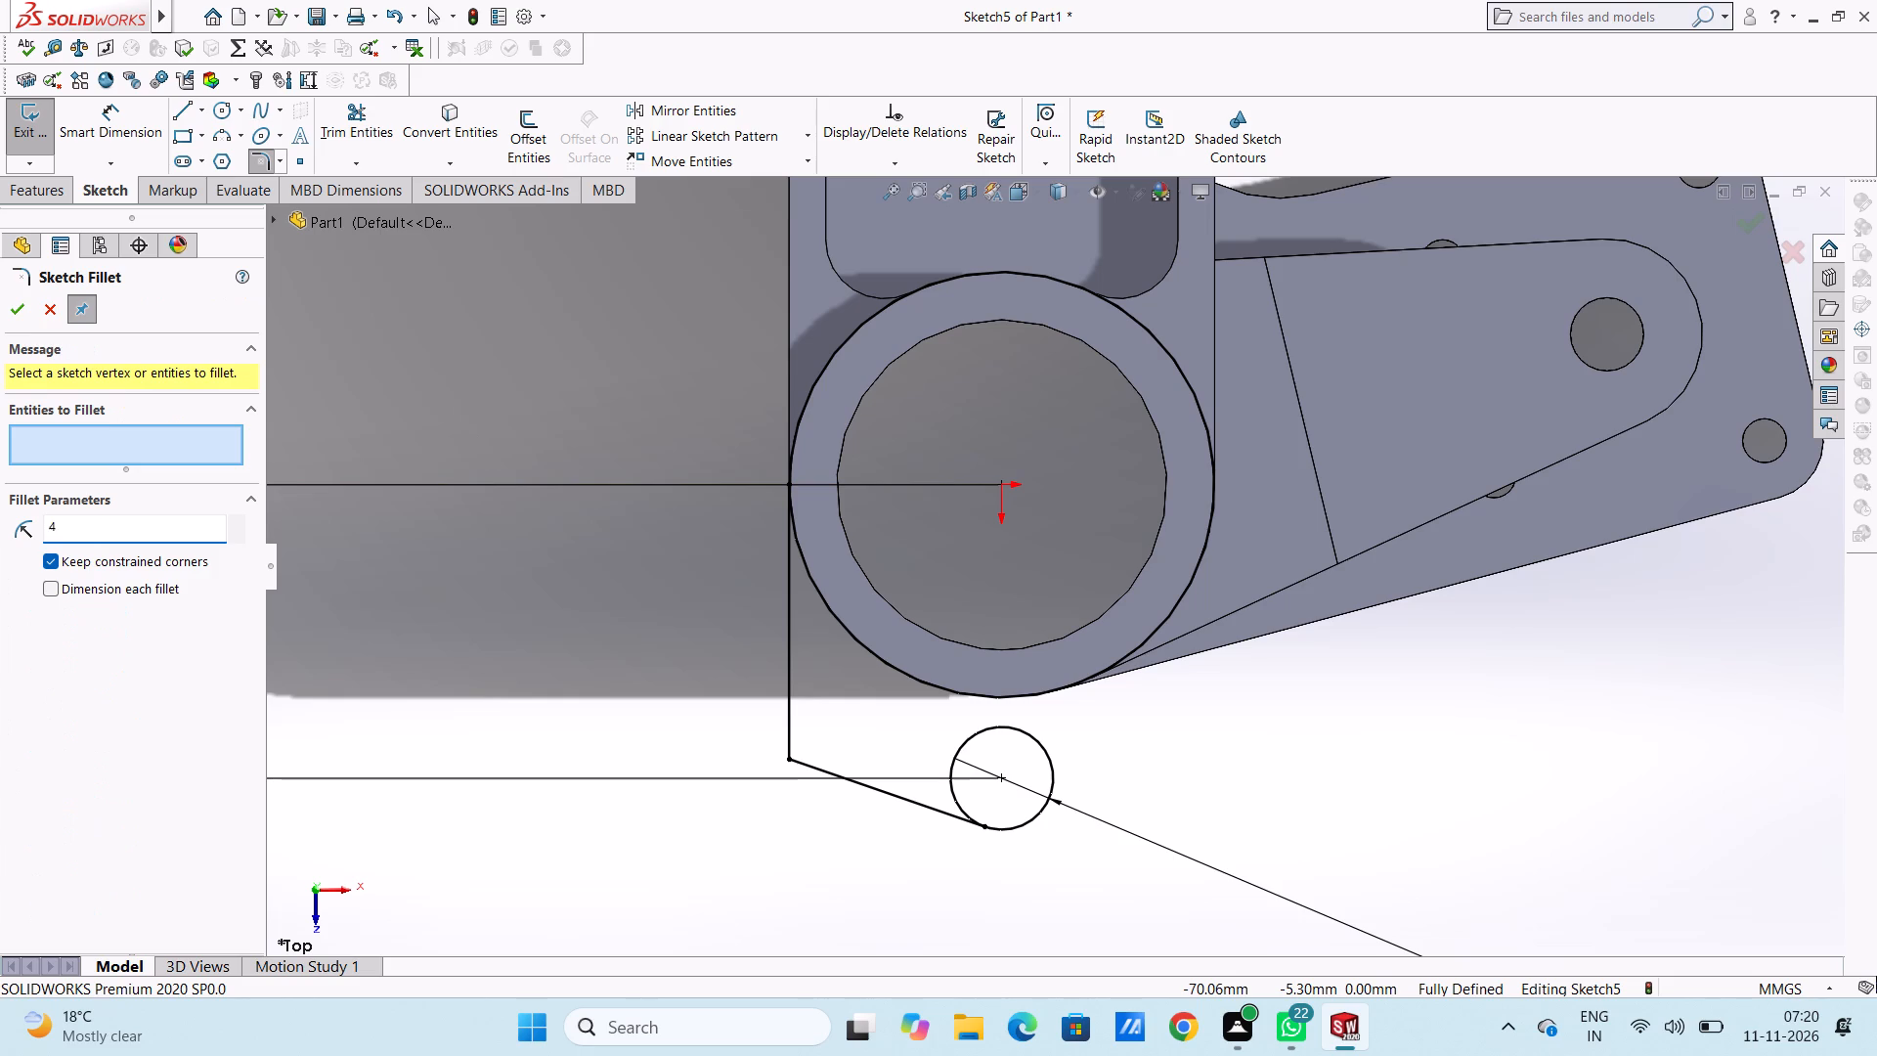
{"action": "key", "text": "BackSpace"}
{"action": "key", "text": "7"}
{"action": "key", "text": "Return"}
{"action": "left_click", "coordinate": [791, 763]}
{"action": "left_click", "coordinate": [16, 307]}
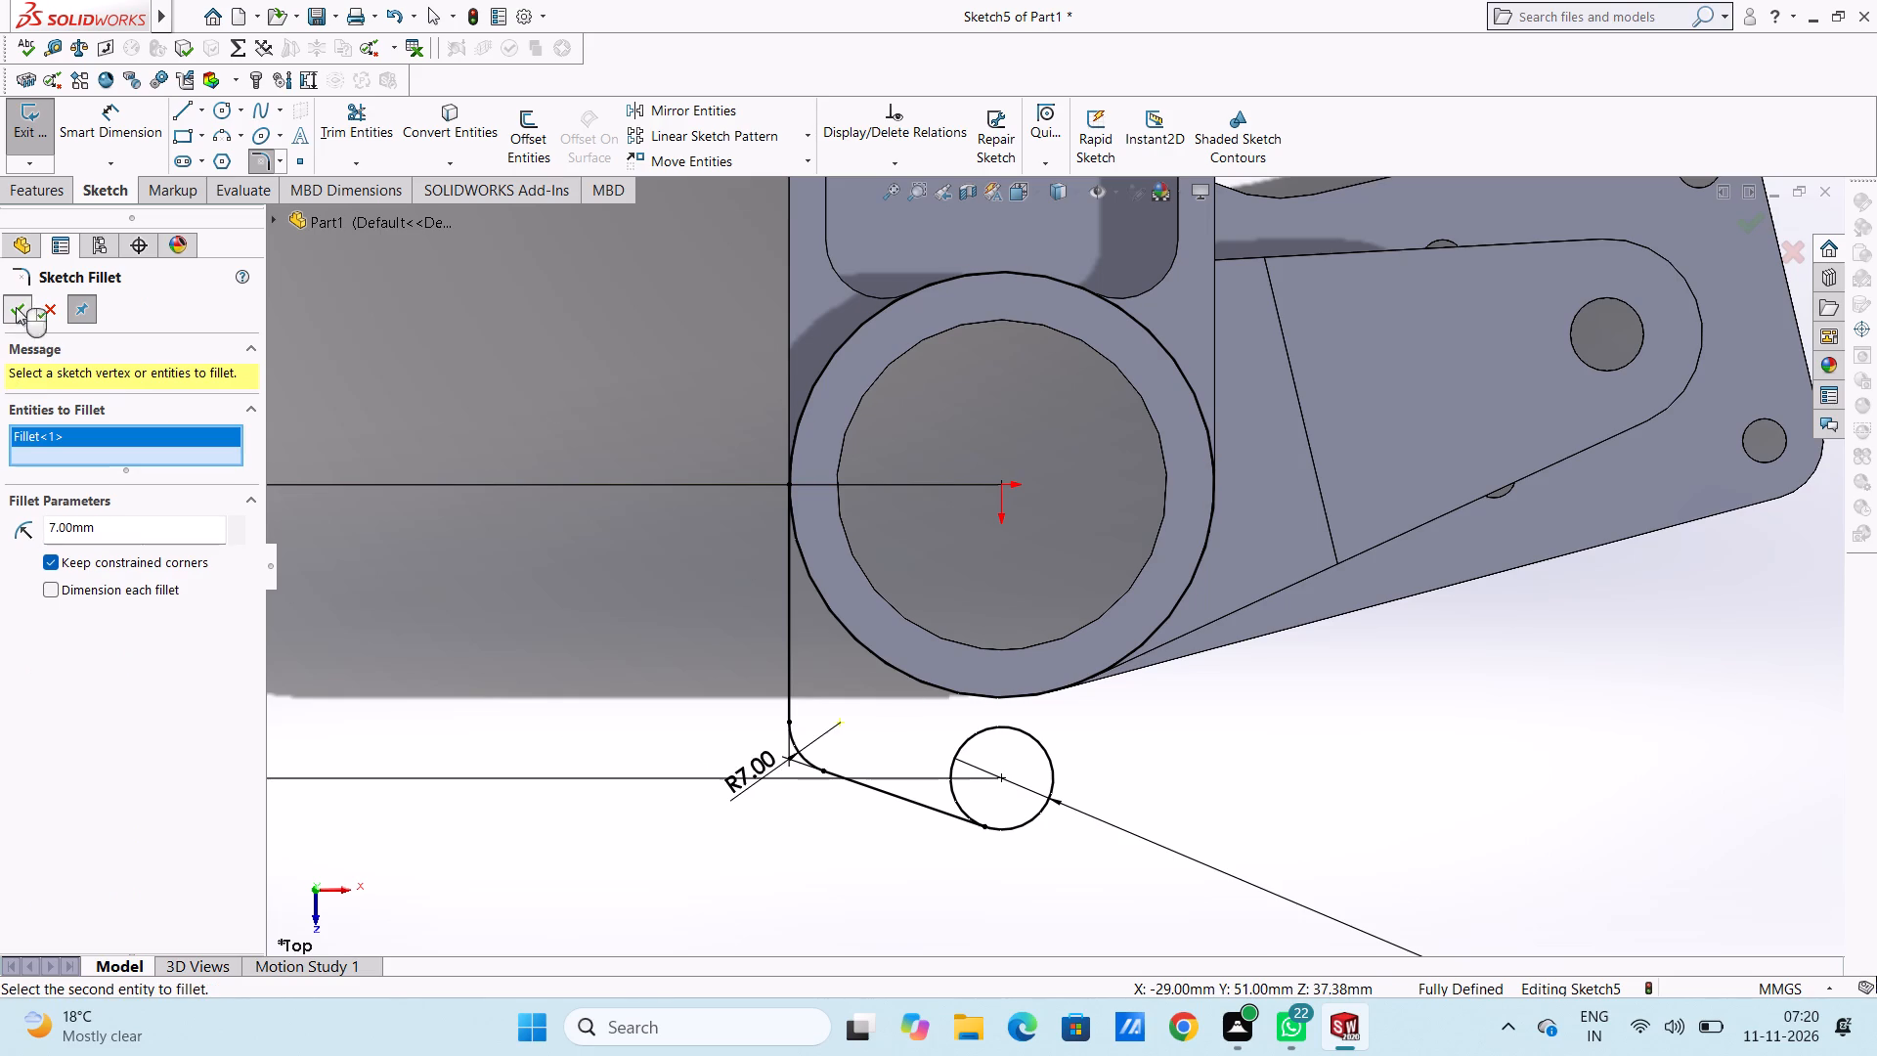
{"action": "left_click", "coordinate": [16, 307]}
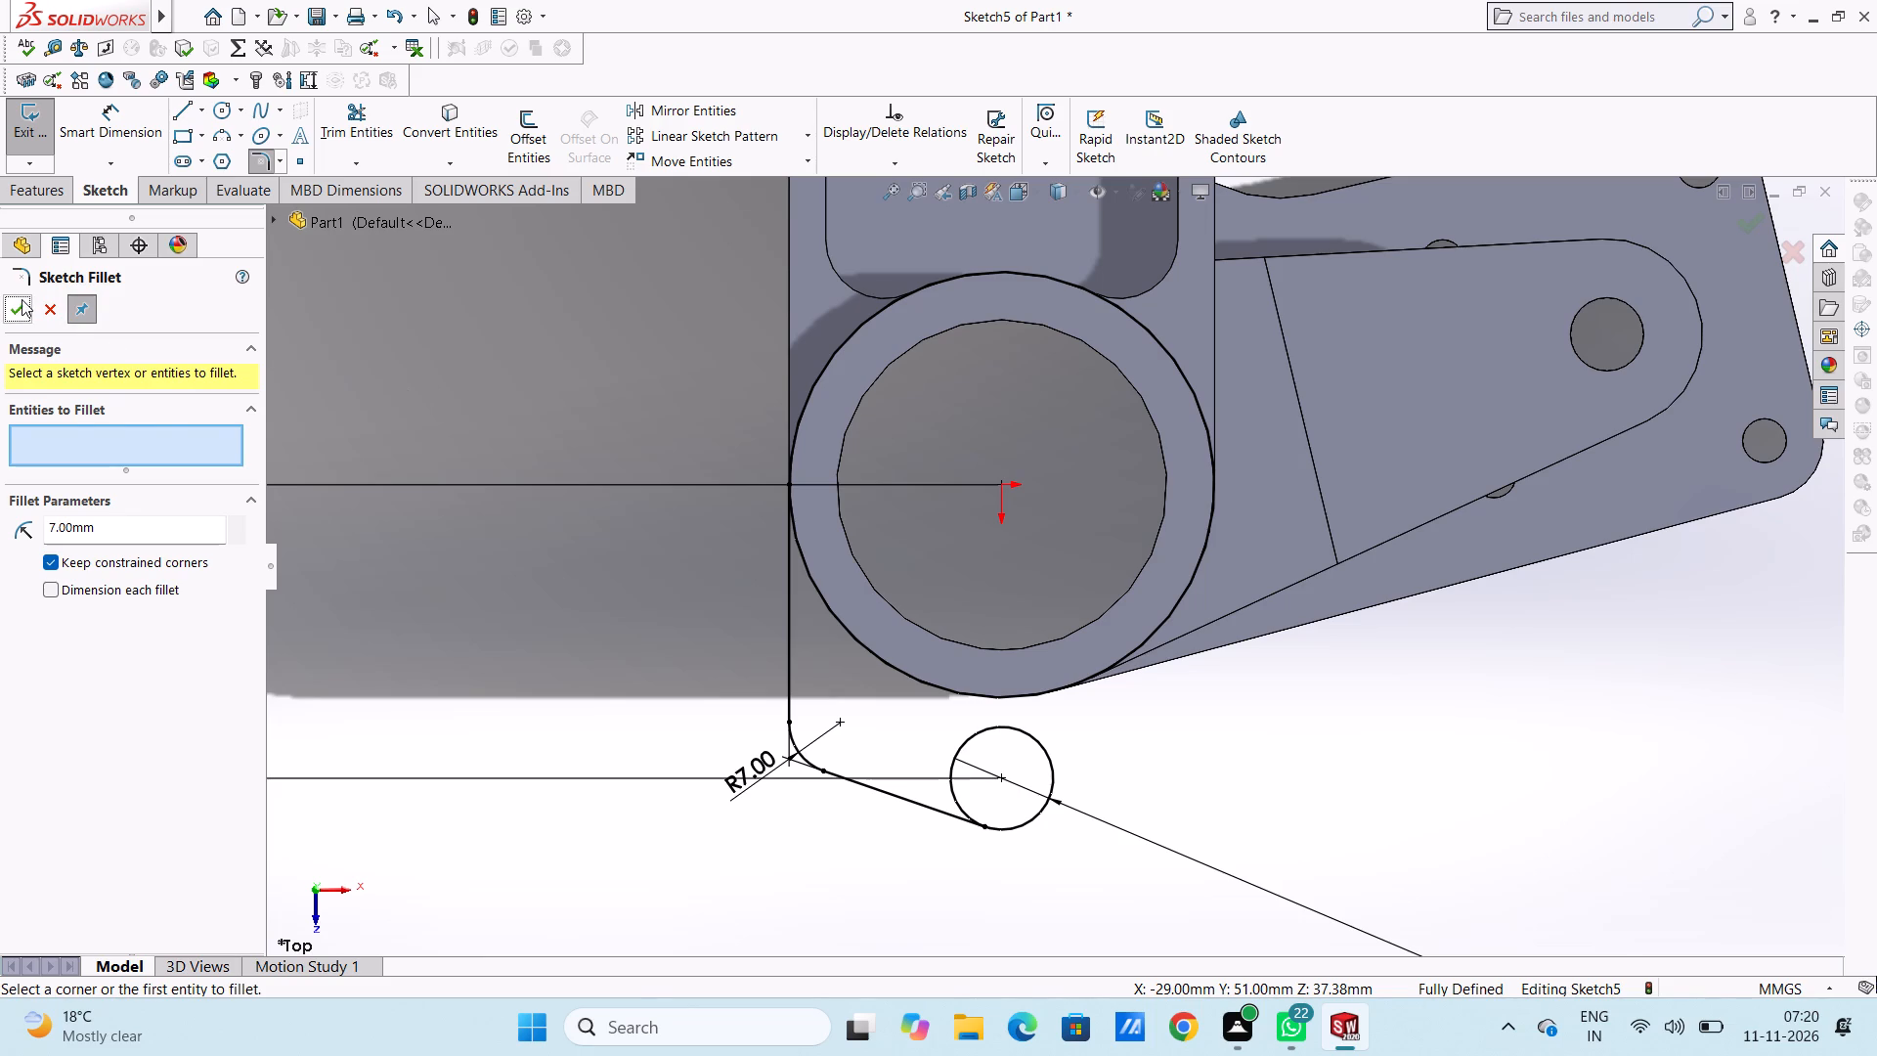
{"action": "left_click", "coordinate": [15, 307]}
Reposition the fillet's radius dimension farther to the lower left, clear of the profile.
{"action": "left_click_drag", "start_coordinate": [731, 795], "coordinate": [640, 816]}
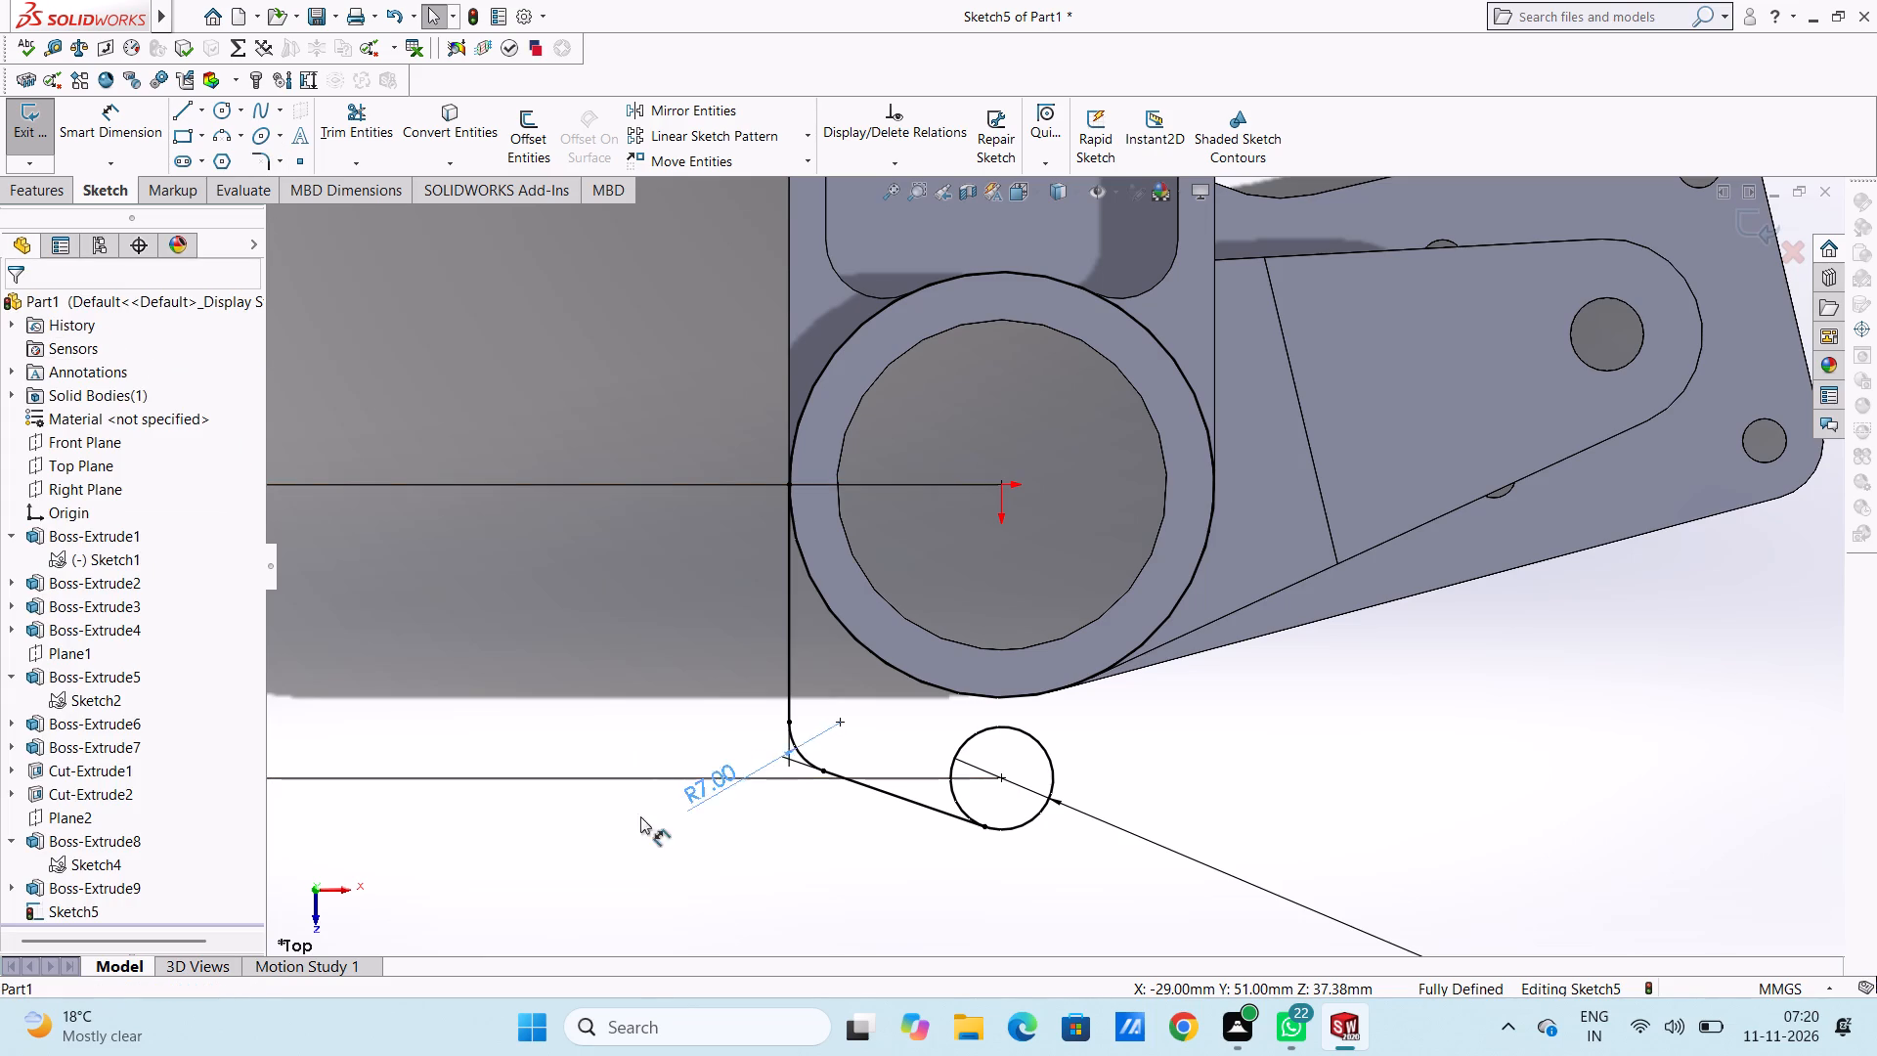
{"action": "left_click_drag", "start_coordinate": [640, 816], "coordinate": [432, 893]}
{"action": "left_click", "coordinate": [581, 615]}
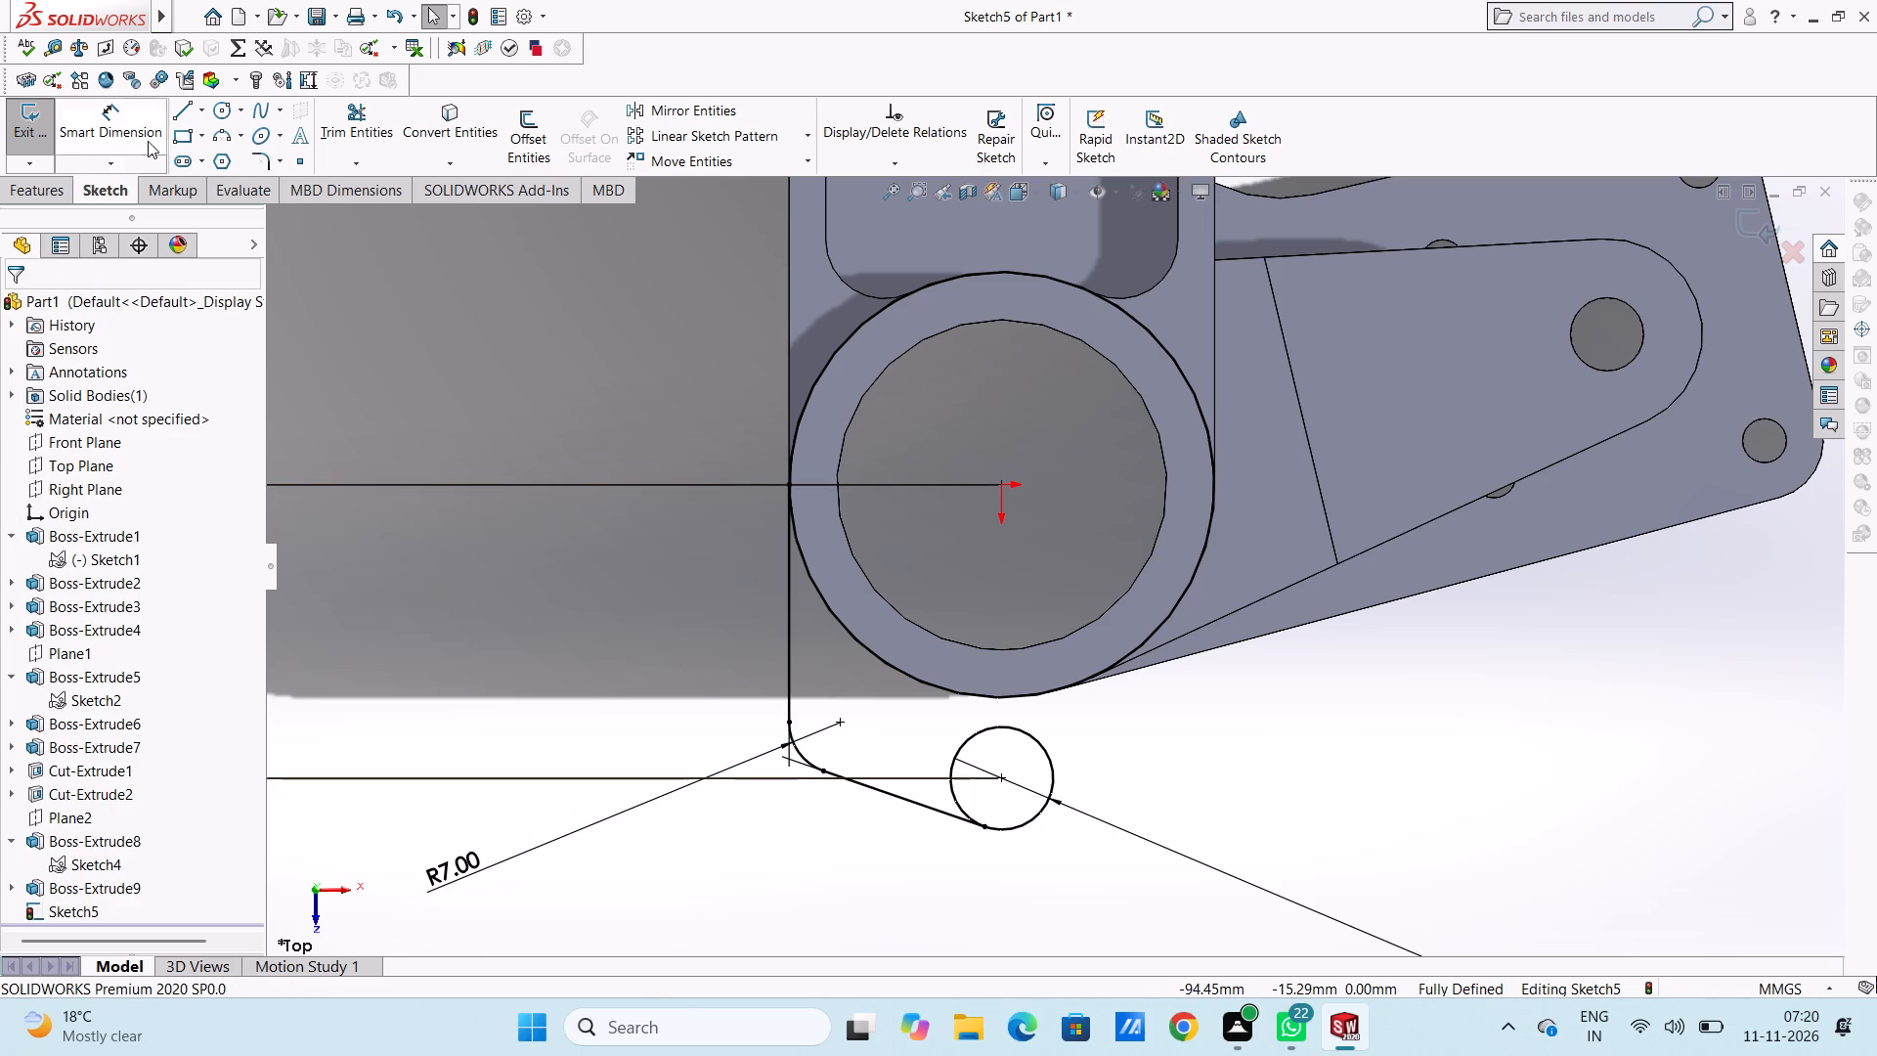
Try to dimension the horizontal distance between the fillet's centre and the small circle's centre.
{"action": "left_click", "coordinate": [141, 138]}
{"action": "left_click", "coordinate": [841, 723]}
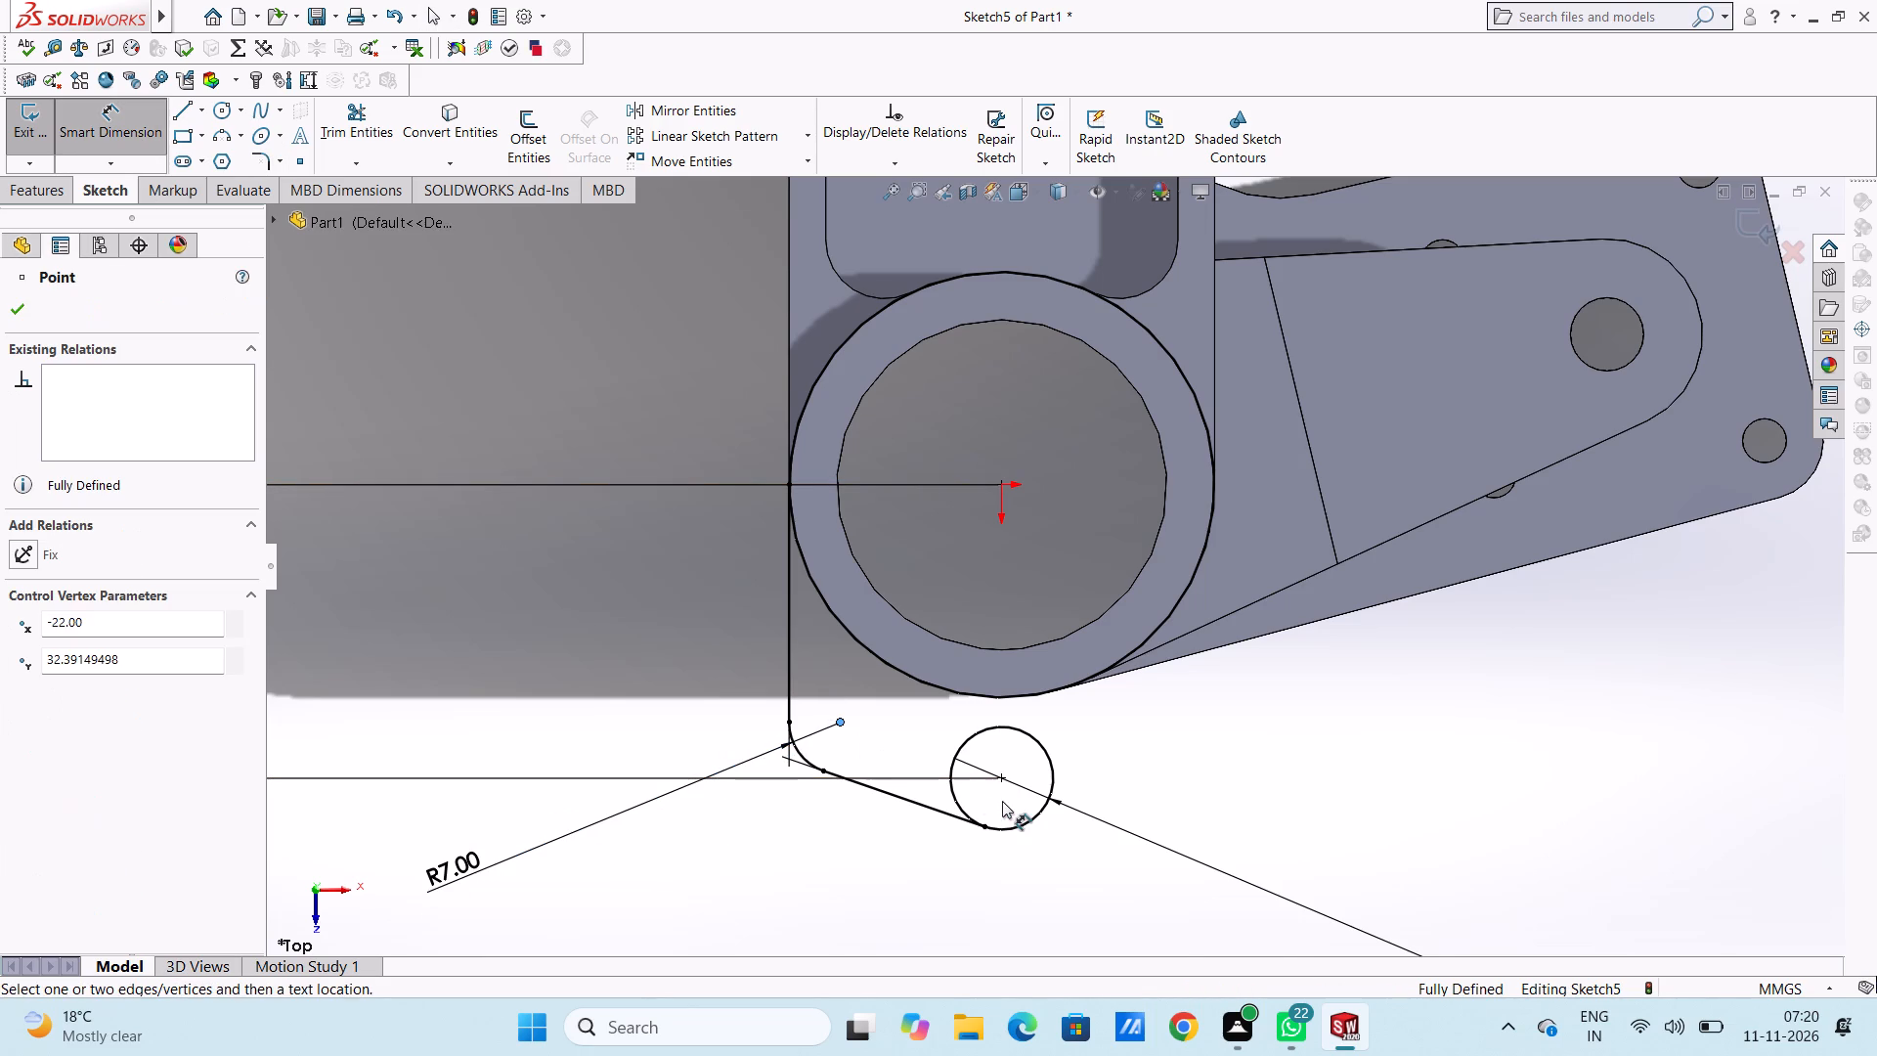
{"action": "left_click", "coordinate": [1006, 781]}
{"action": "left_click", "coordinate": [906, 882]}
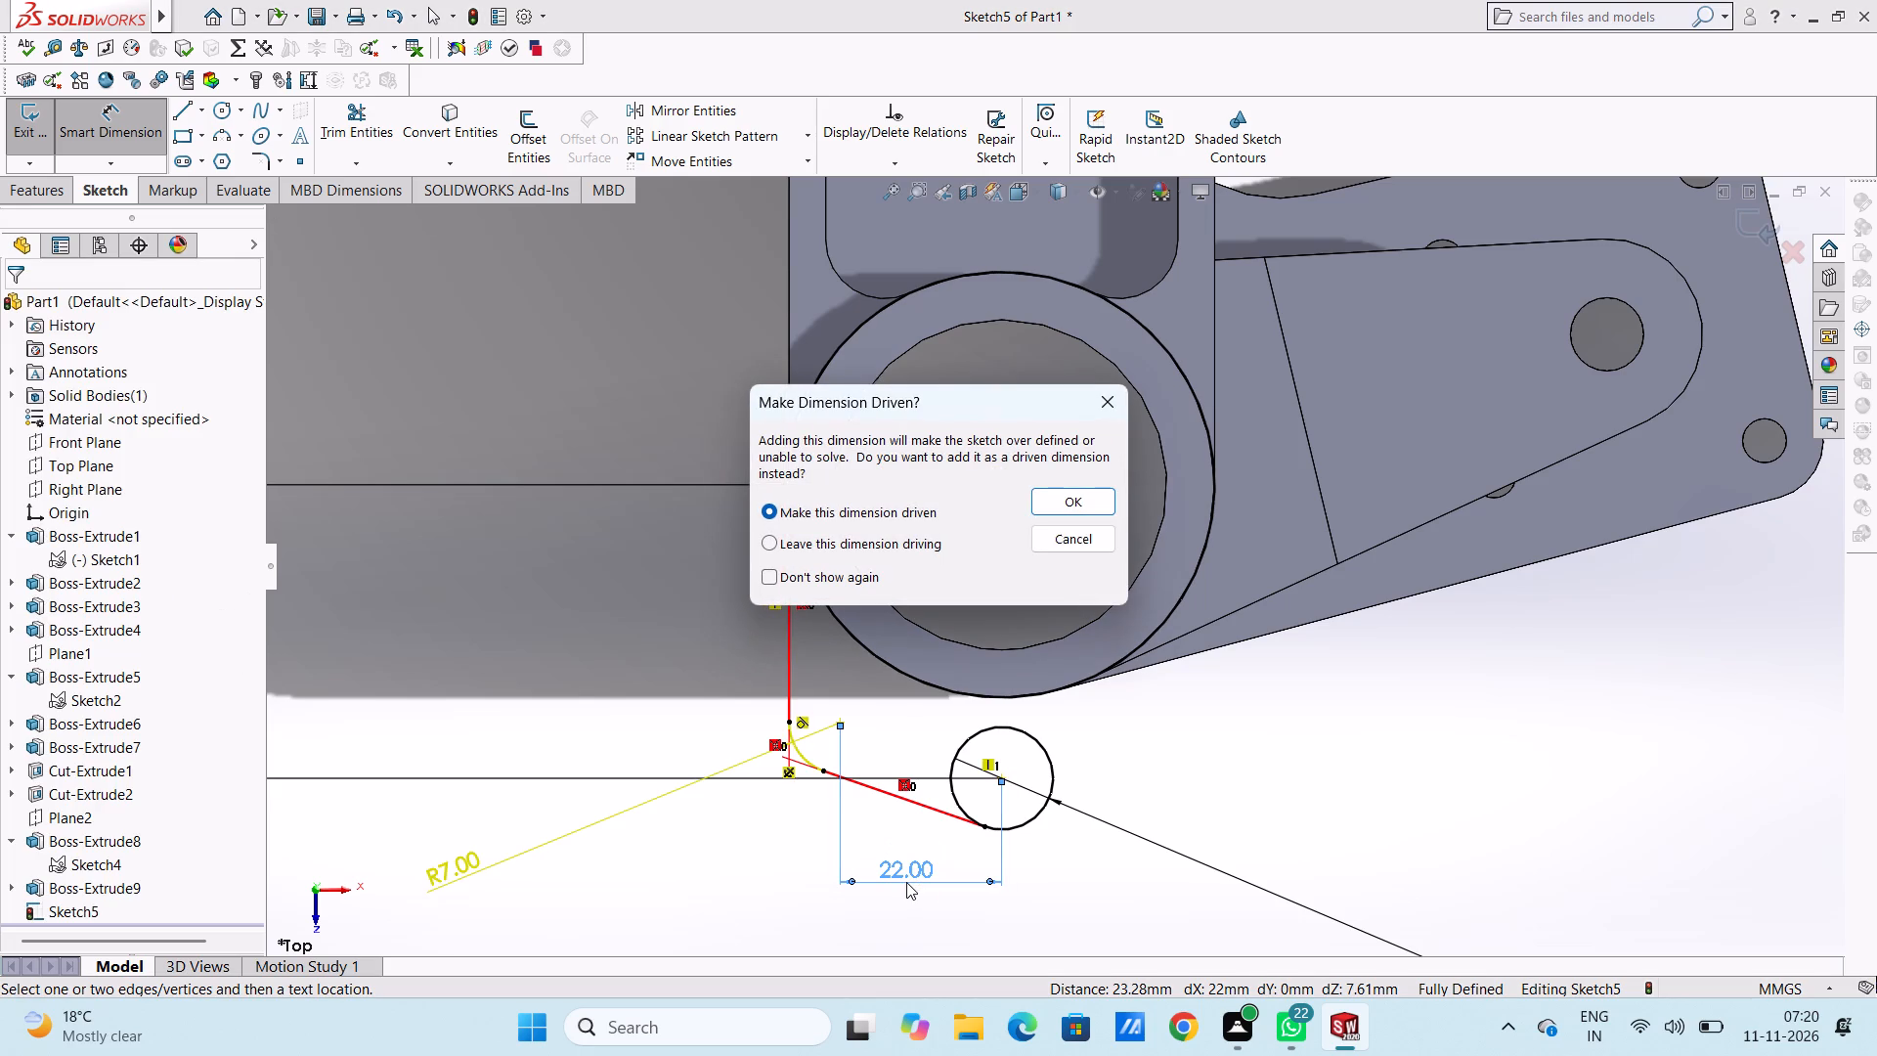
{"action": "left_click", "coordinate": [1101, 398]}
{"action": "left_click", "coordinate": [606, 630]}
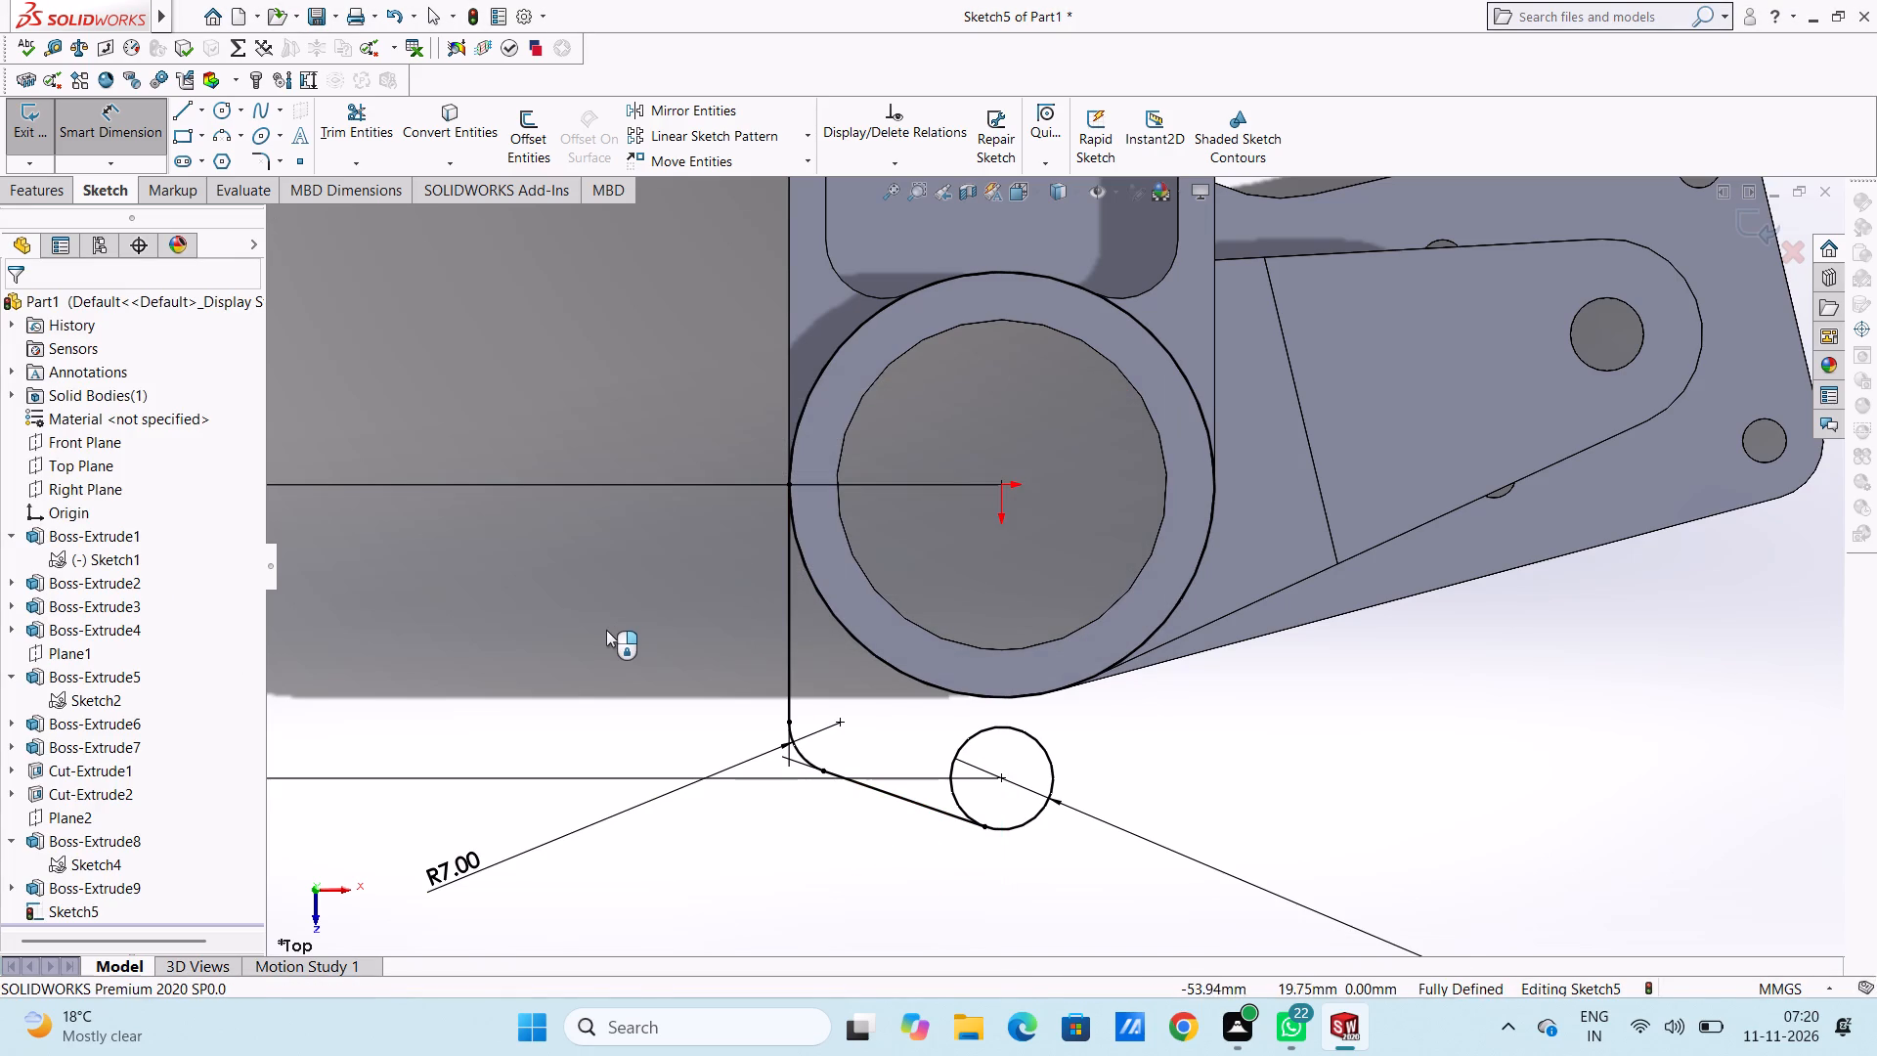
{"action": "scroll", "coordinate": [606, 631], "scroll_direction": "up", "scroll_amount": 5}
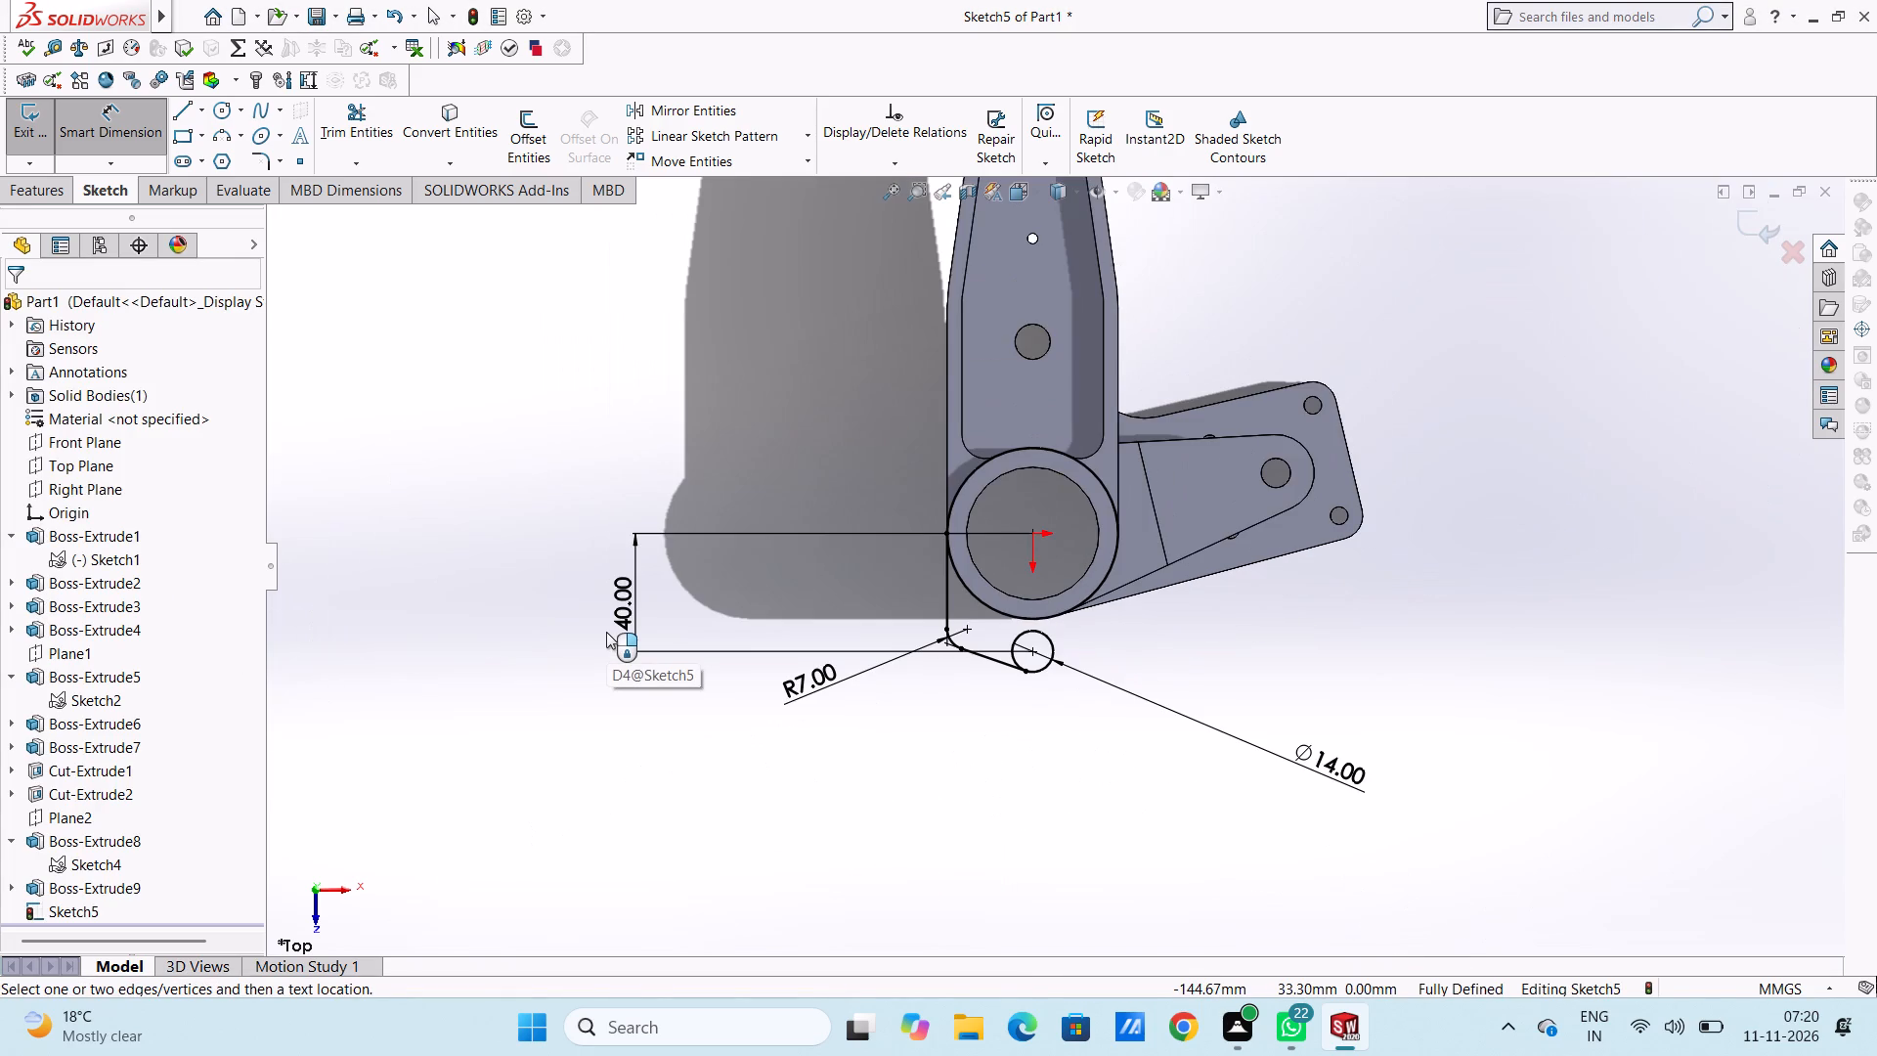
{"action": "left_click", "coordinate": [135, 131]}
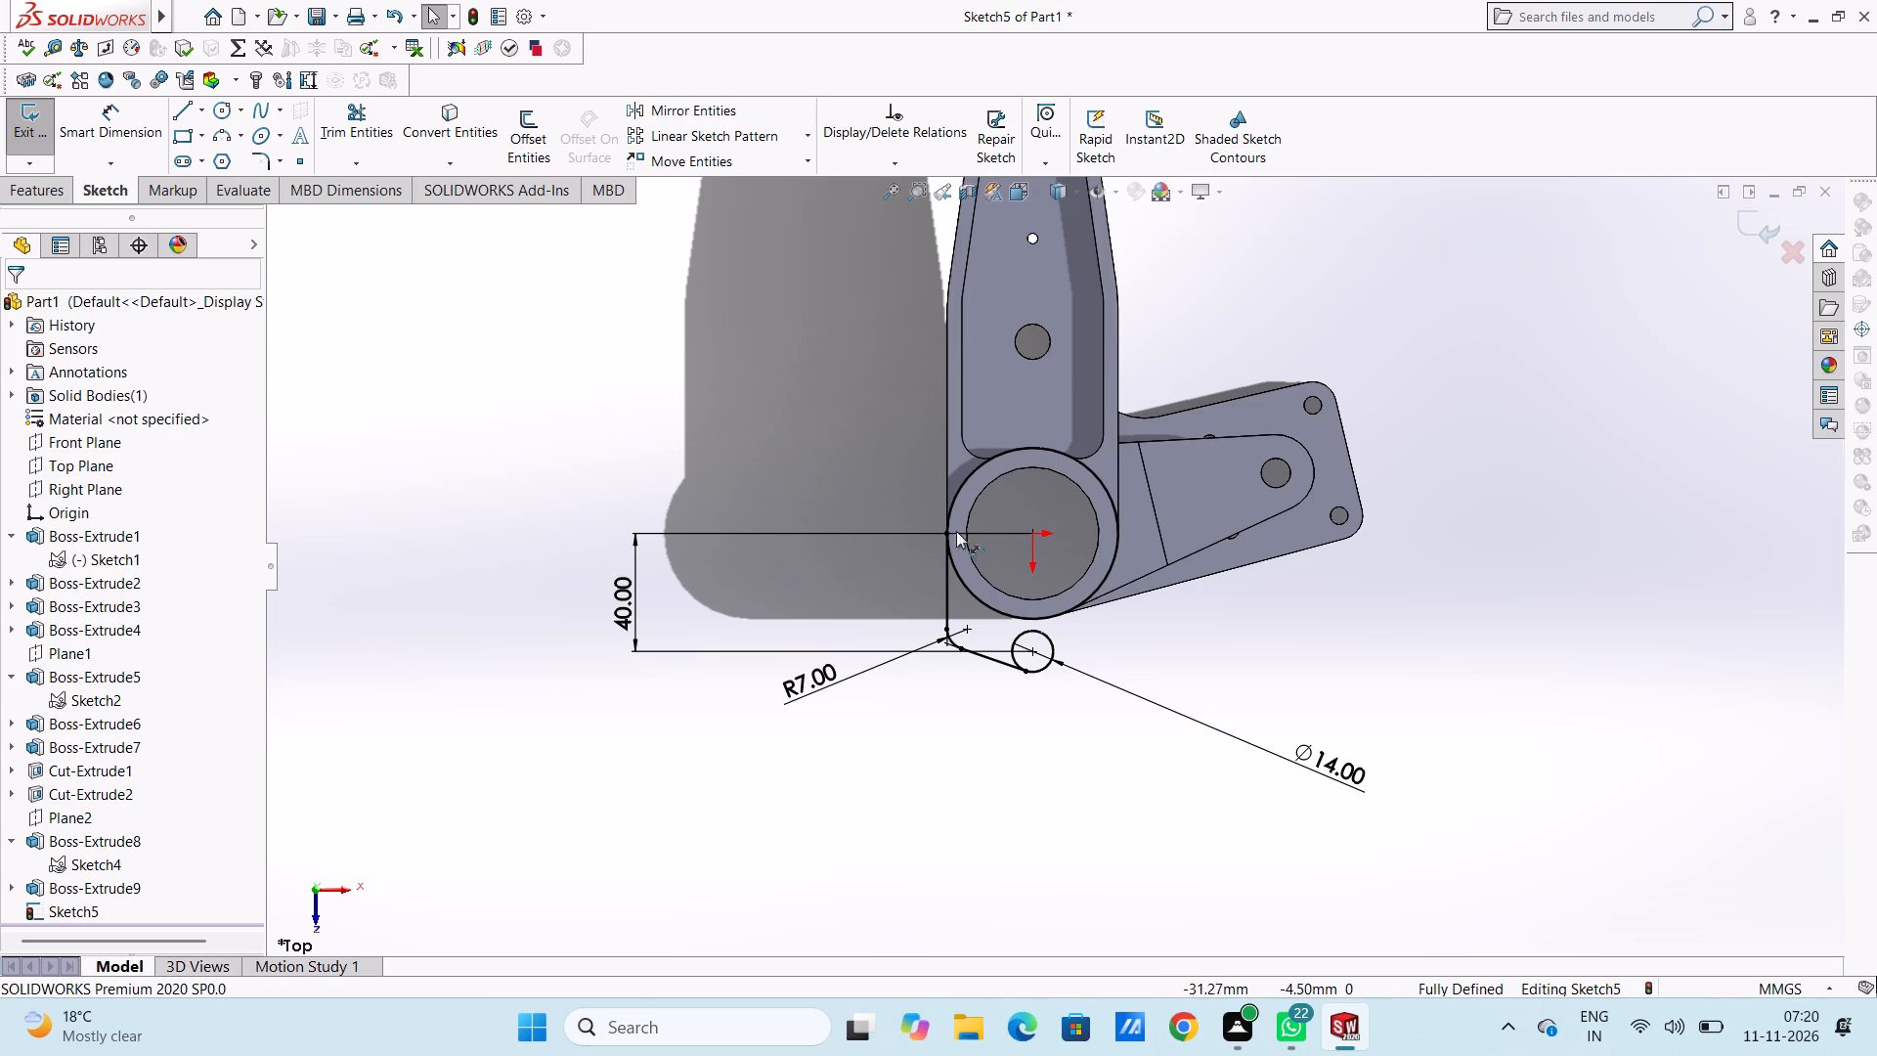
Sketch a sloped line about 33 mm long from the small circle's right edge up to the large circle's lower-right edge, tangent to the large circle.
{"action": "scroll", "coordinate": [1049, 623], "scroll_direction": "down", "scroll_amount": 4}
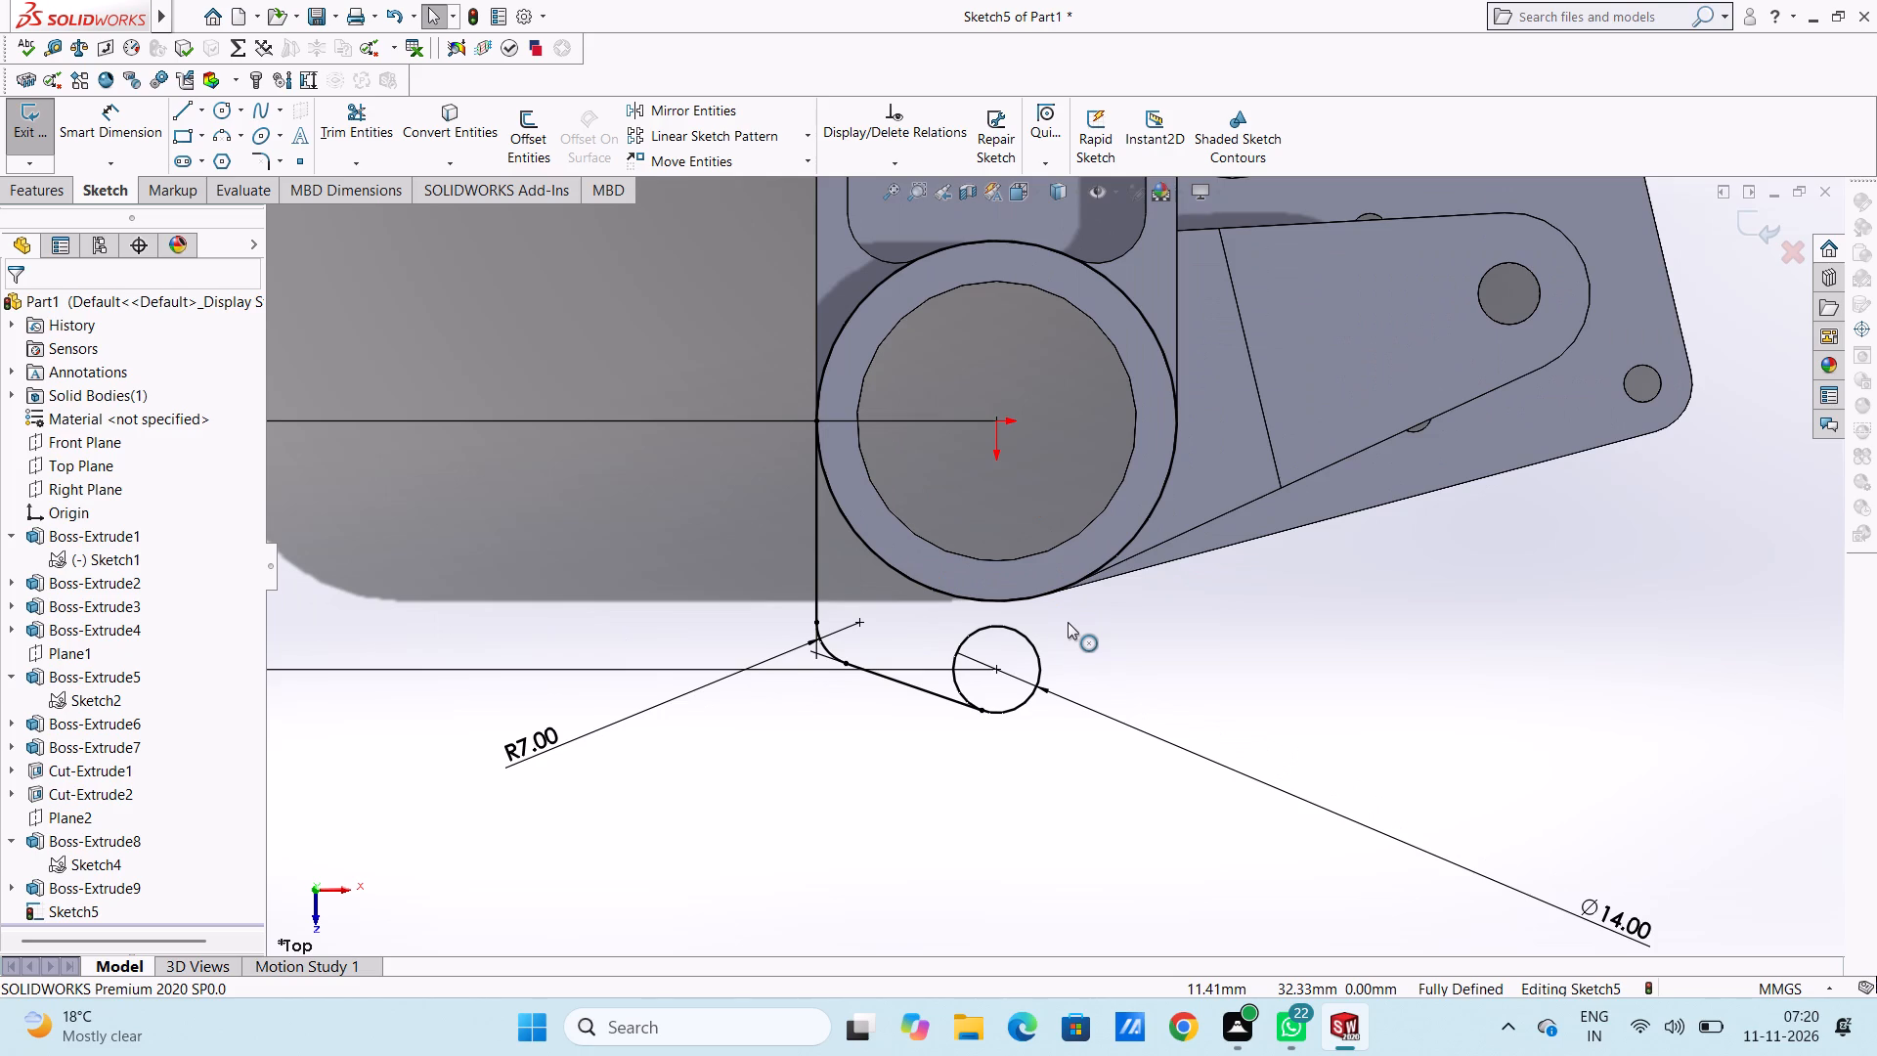
{"action": "left_click", "coordinate": [186, 118]}
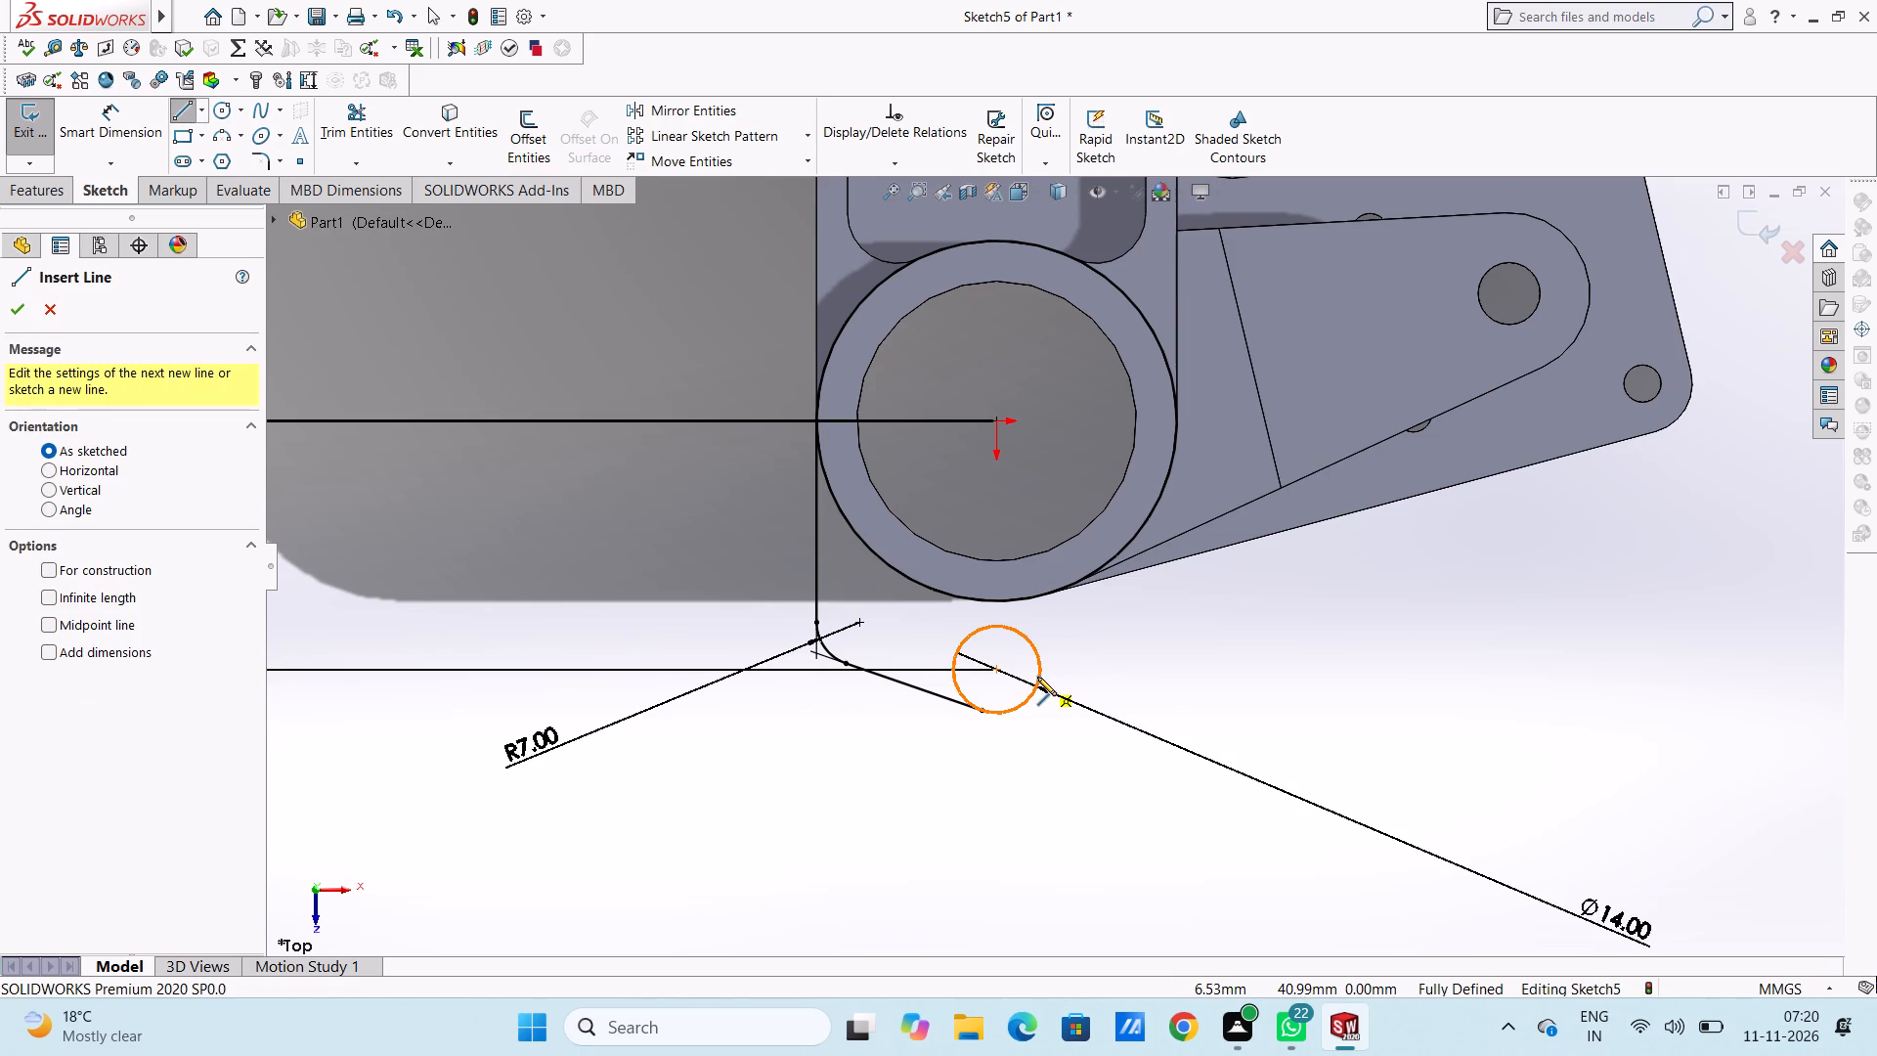
{"action": "left_click", "coordinate": [1038, 678]}
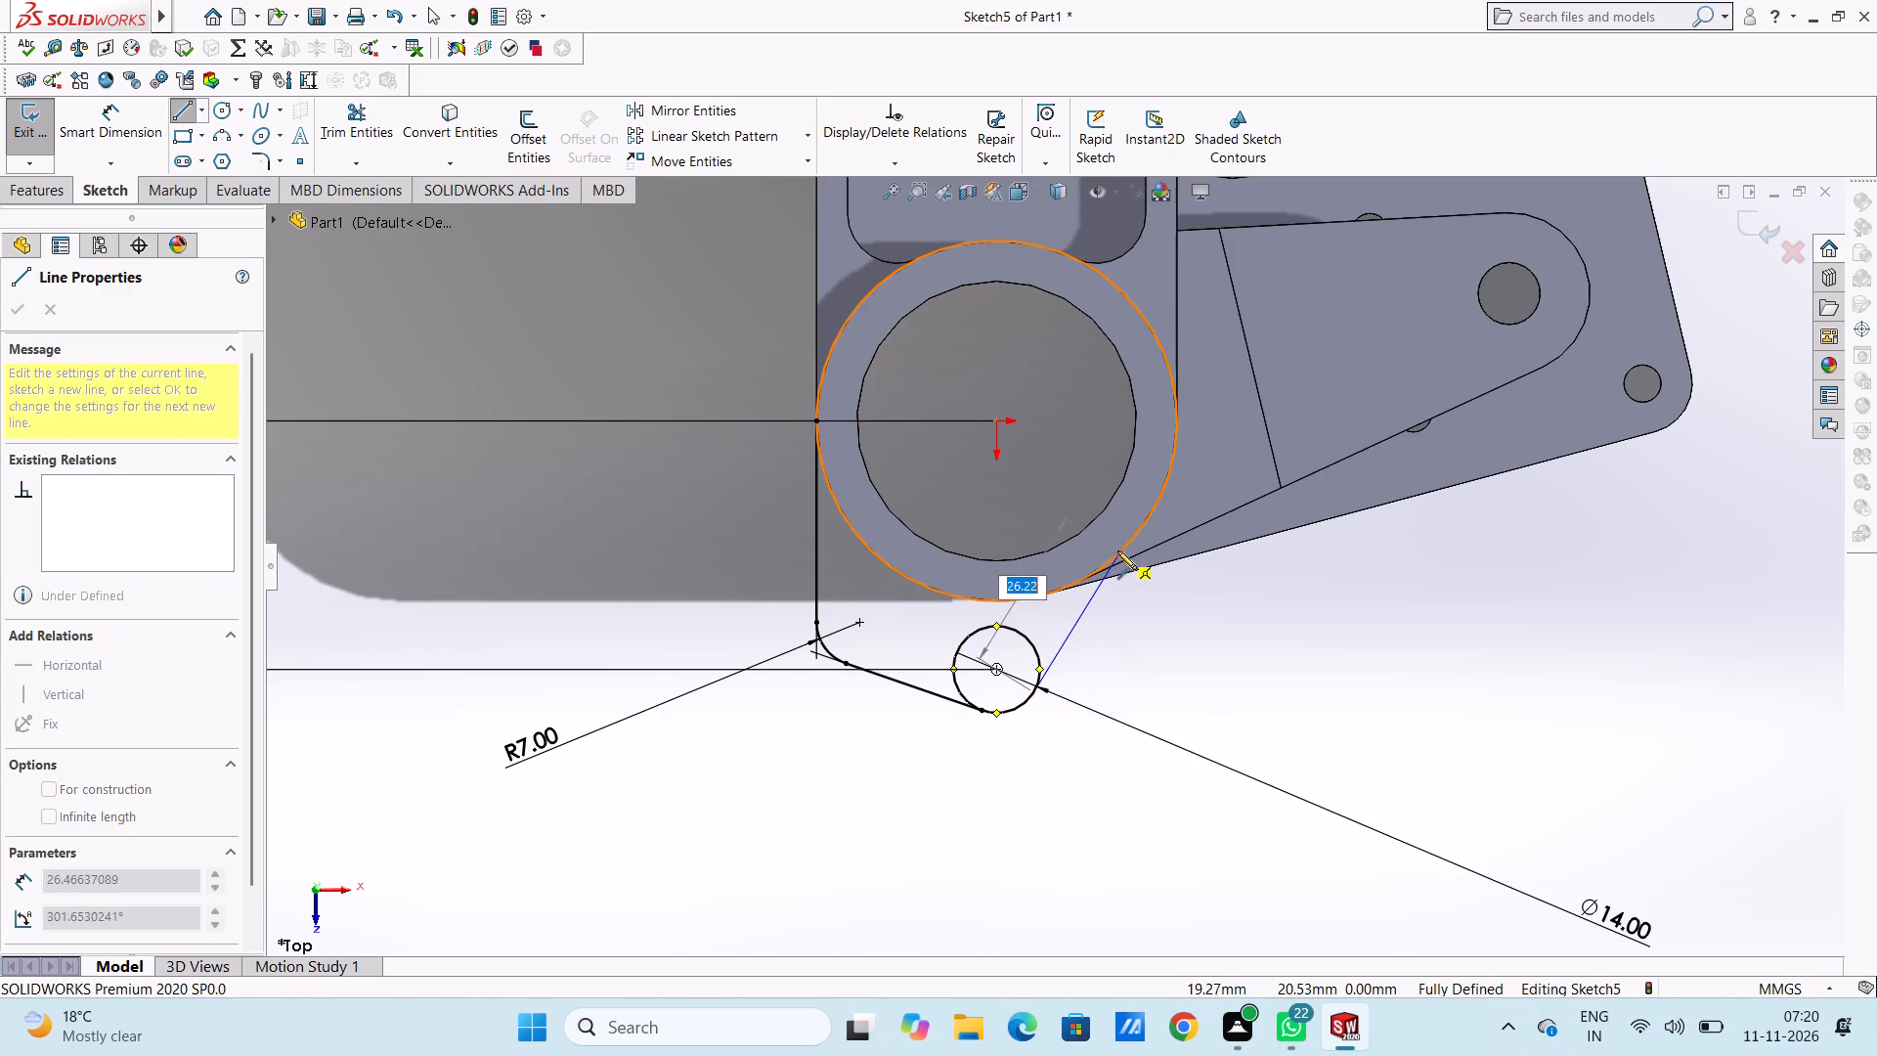
{"action": "left_click", "coordinate": [1123, 552]}
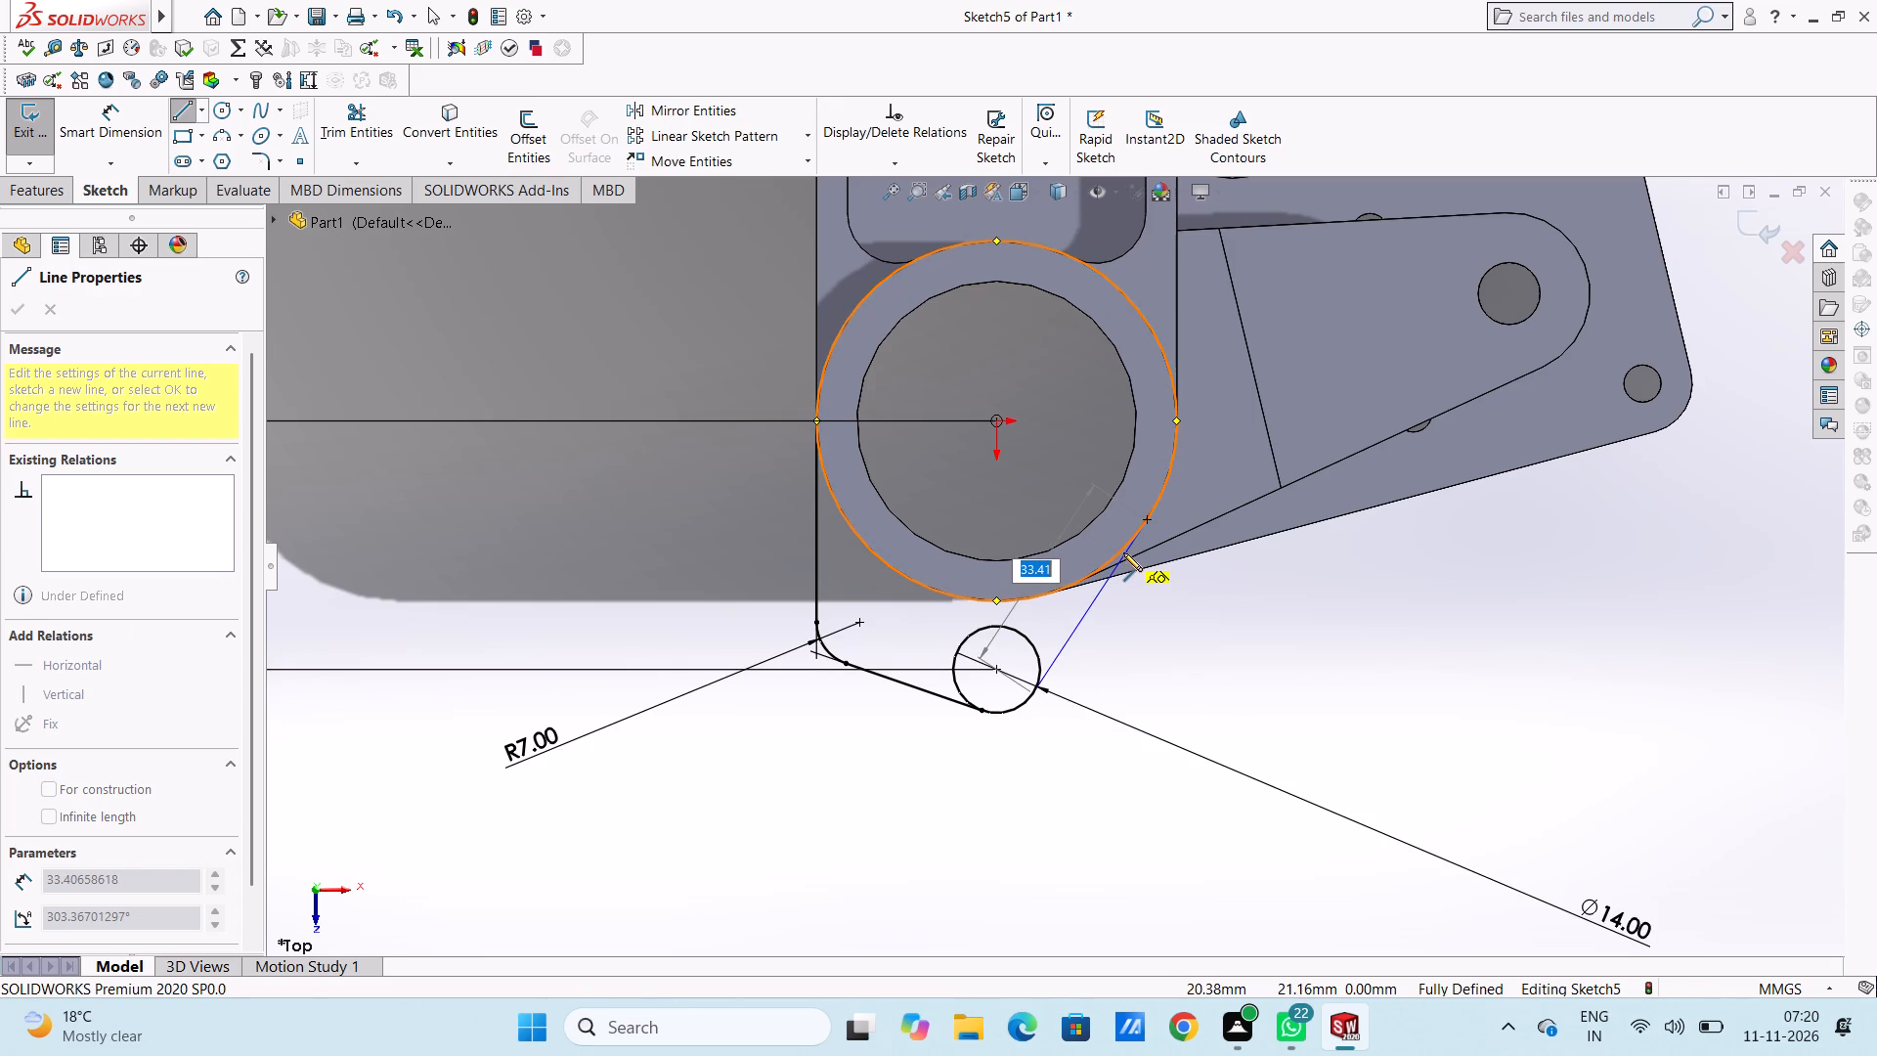
{"action": "right_click", "coordinate": [1392, 620]}
{"action": "double_click", "coordinate": [1405, 629]}
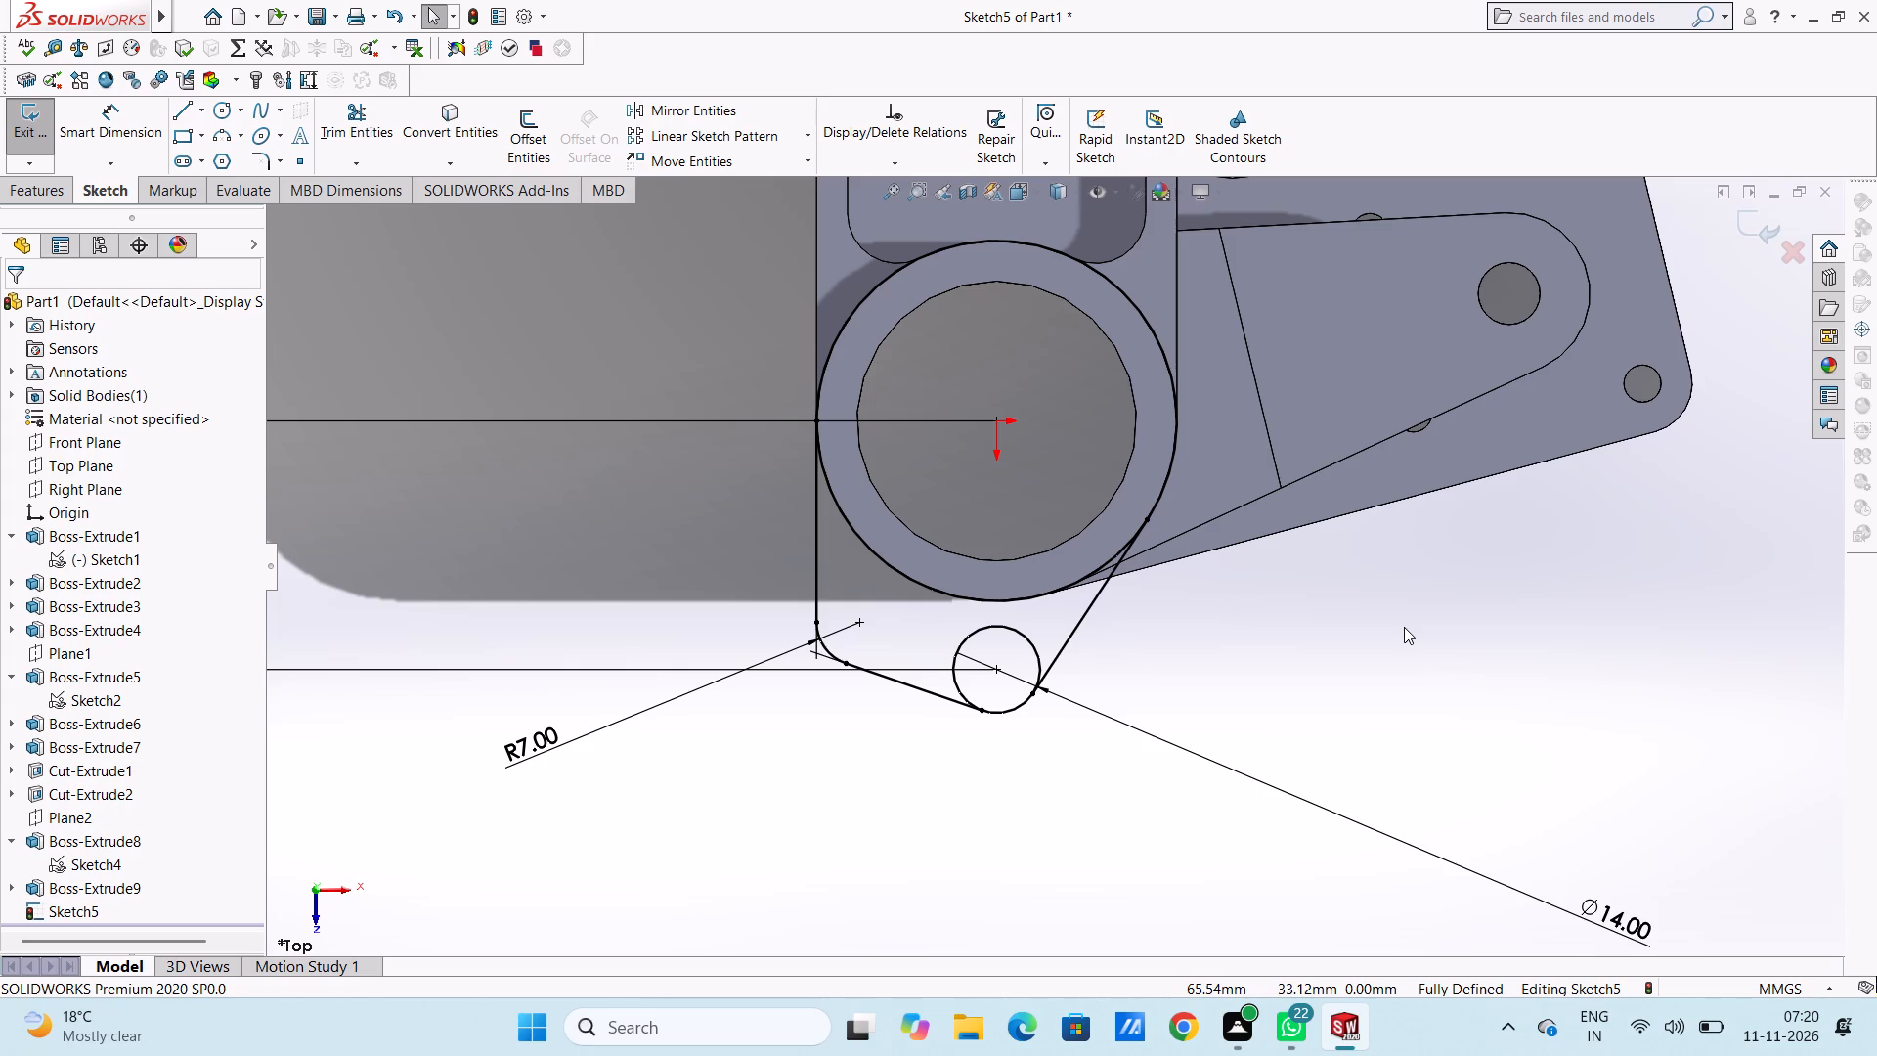
{"action": "scroll", "coordinate": [1334, 616], "scroll_direction": "up", "scroll_amount": 4}
{"action": "scroll", "coordinate": [1064, 465], "scroll_direction": "down", "scroll_amount": 4}
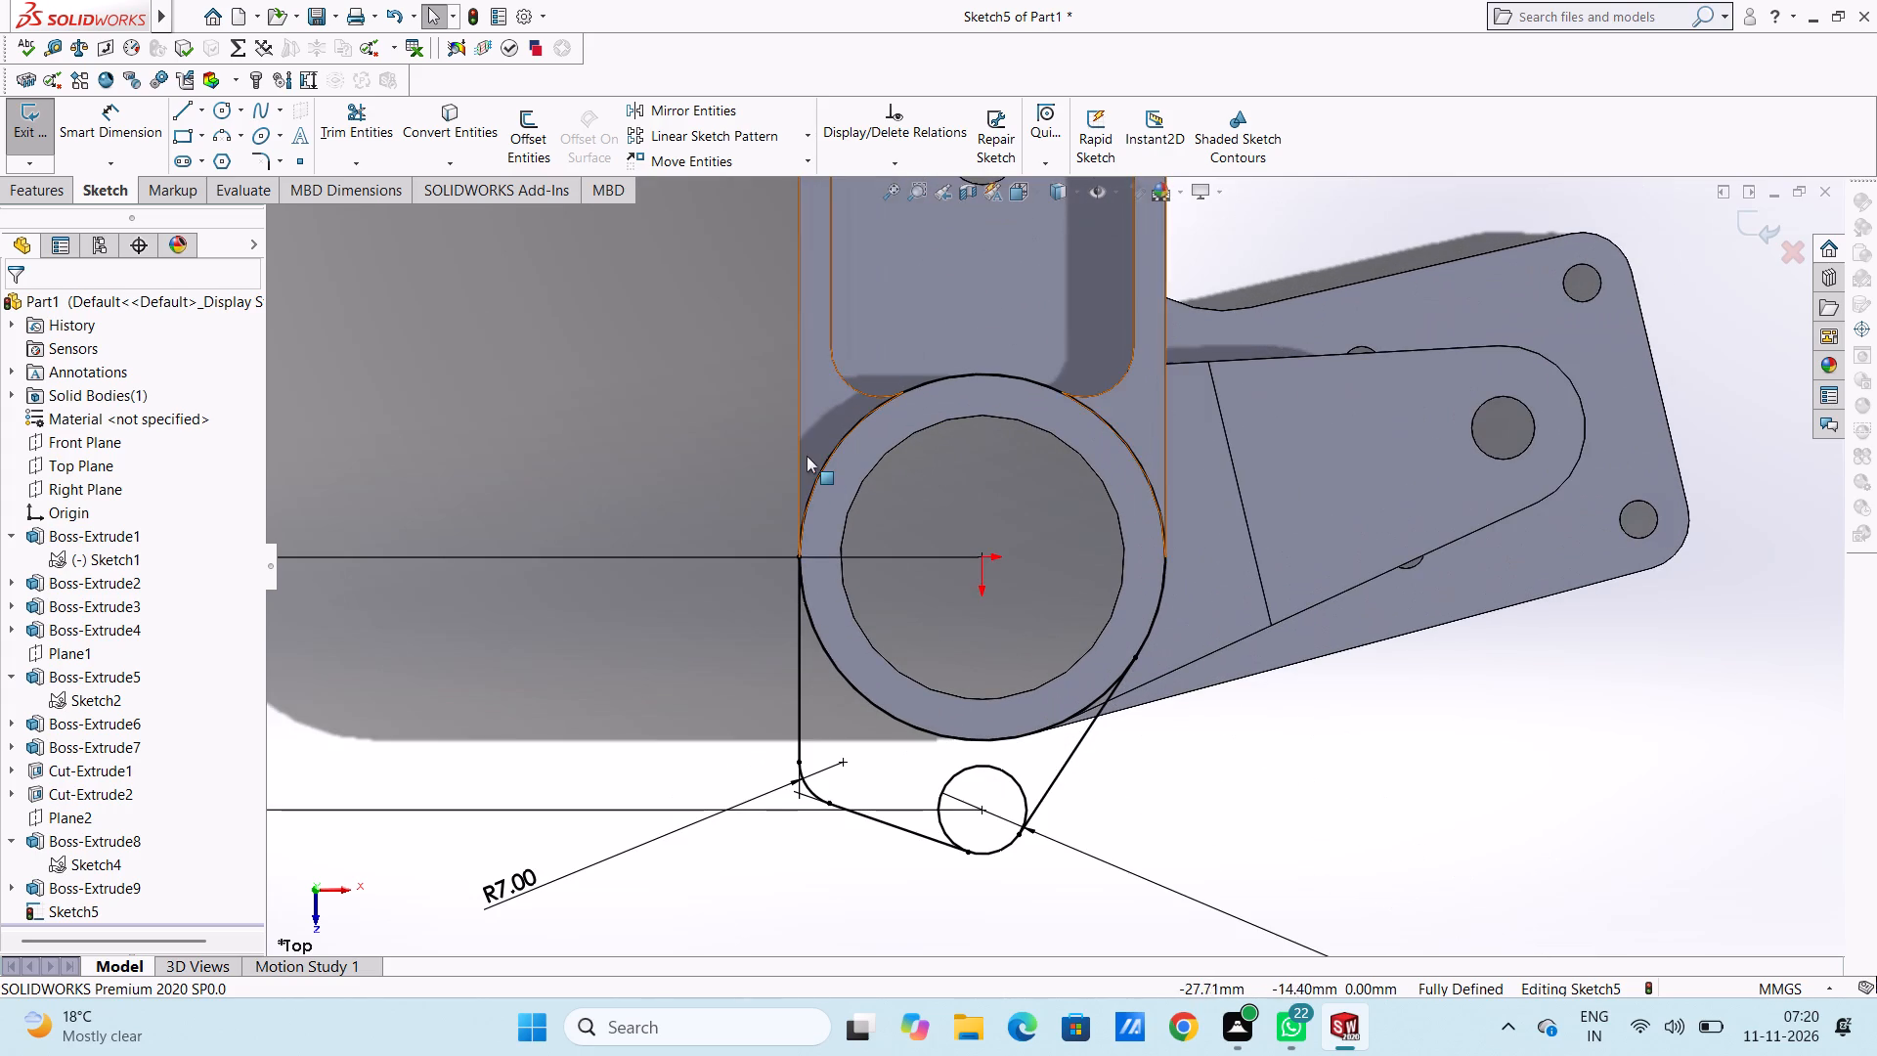
Trim away the upper part of the small lower circle, leaving only the rounded corner between the two sloped lines.
{"action": "left_click", "coordinate": [378, 116]}
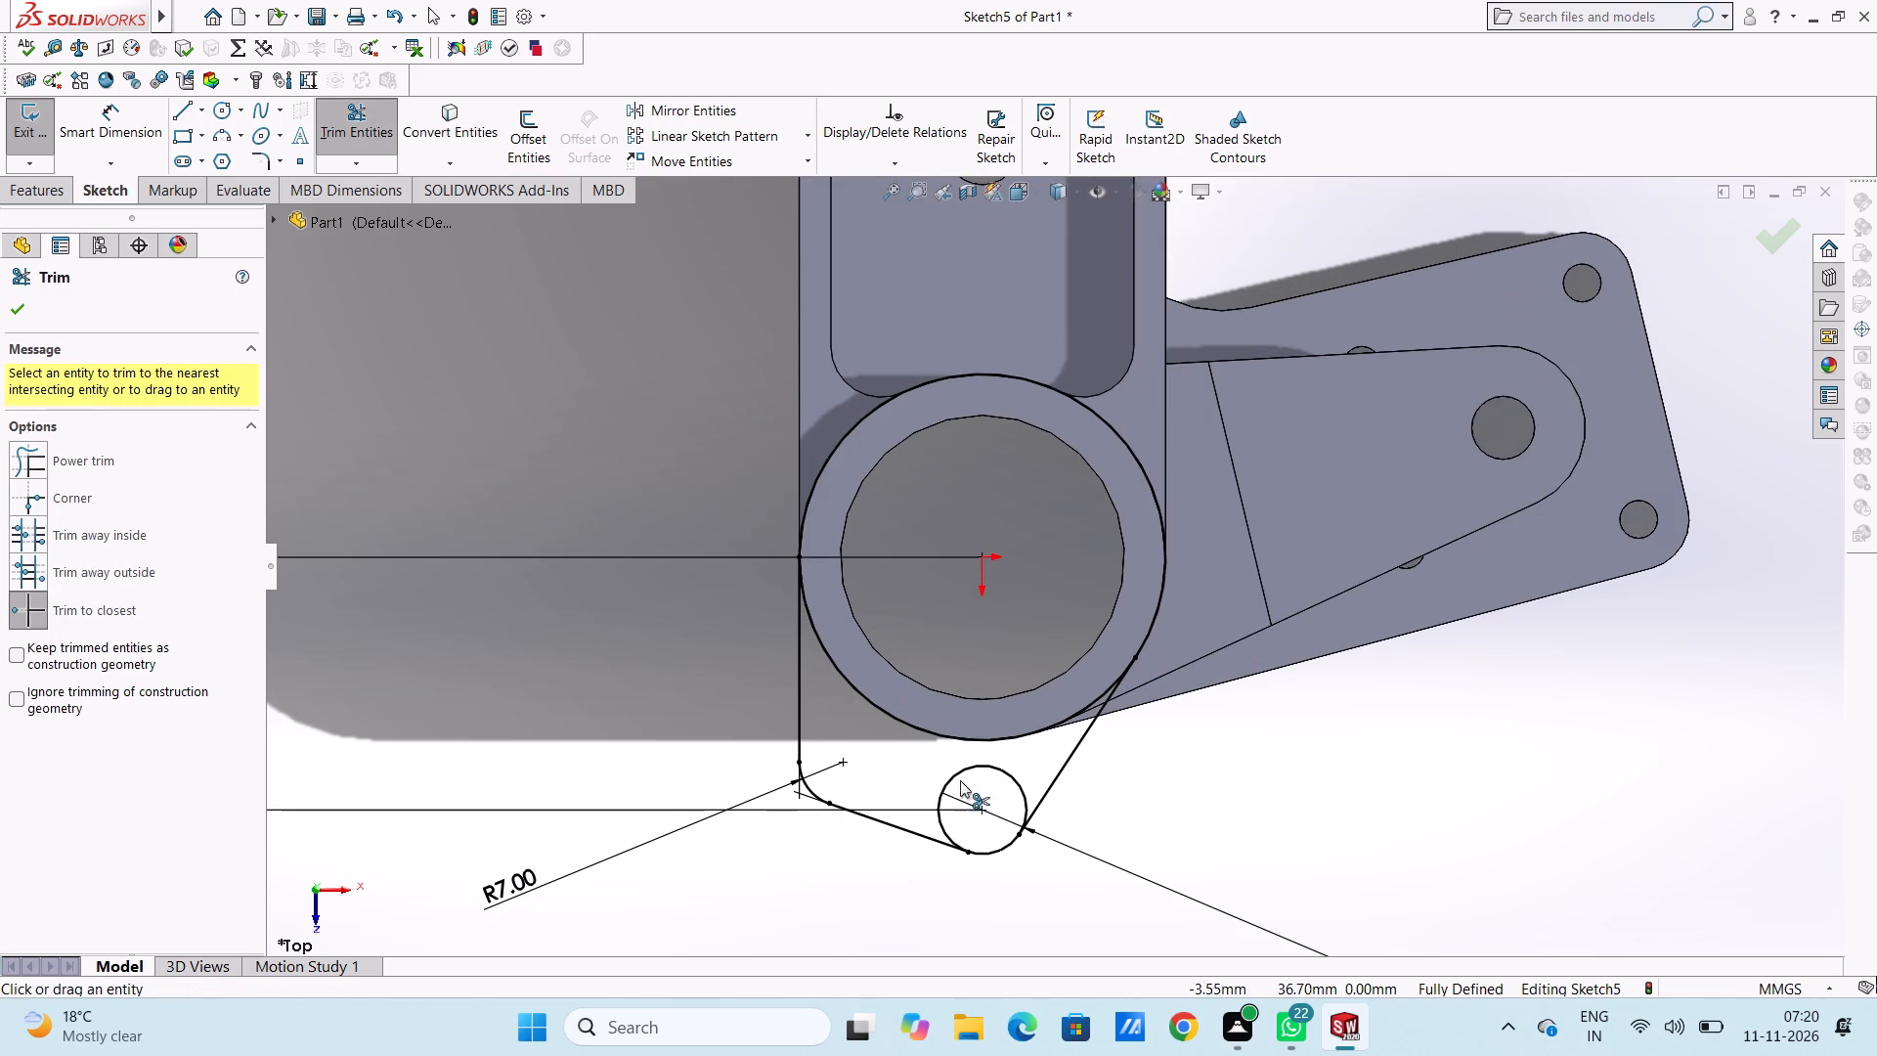
{"action": "left_click", "coordinate": [975, 770]}
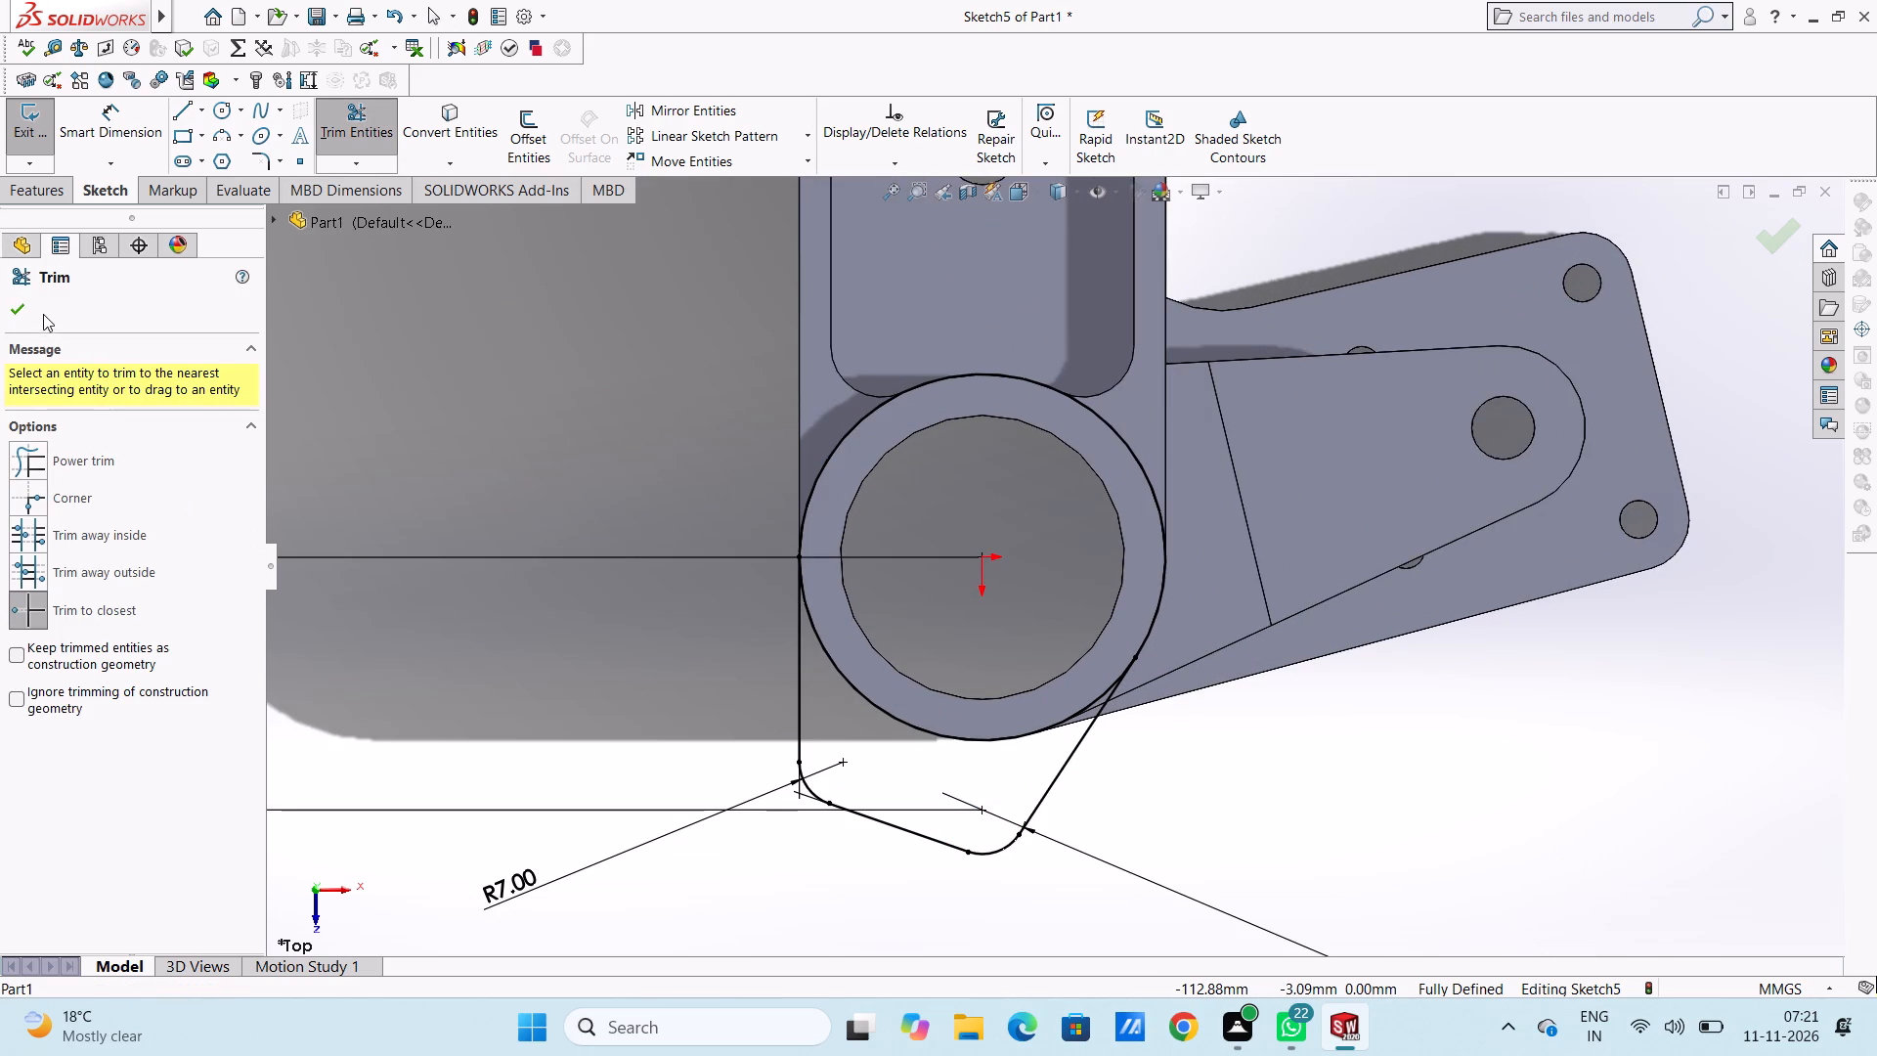
{"action": "left_click", "coordinate": [37, 308]}
{"action": "left_click", "coordinate": [19, 298]}
{"action": "left_click", "coordinate": [503, 351]}
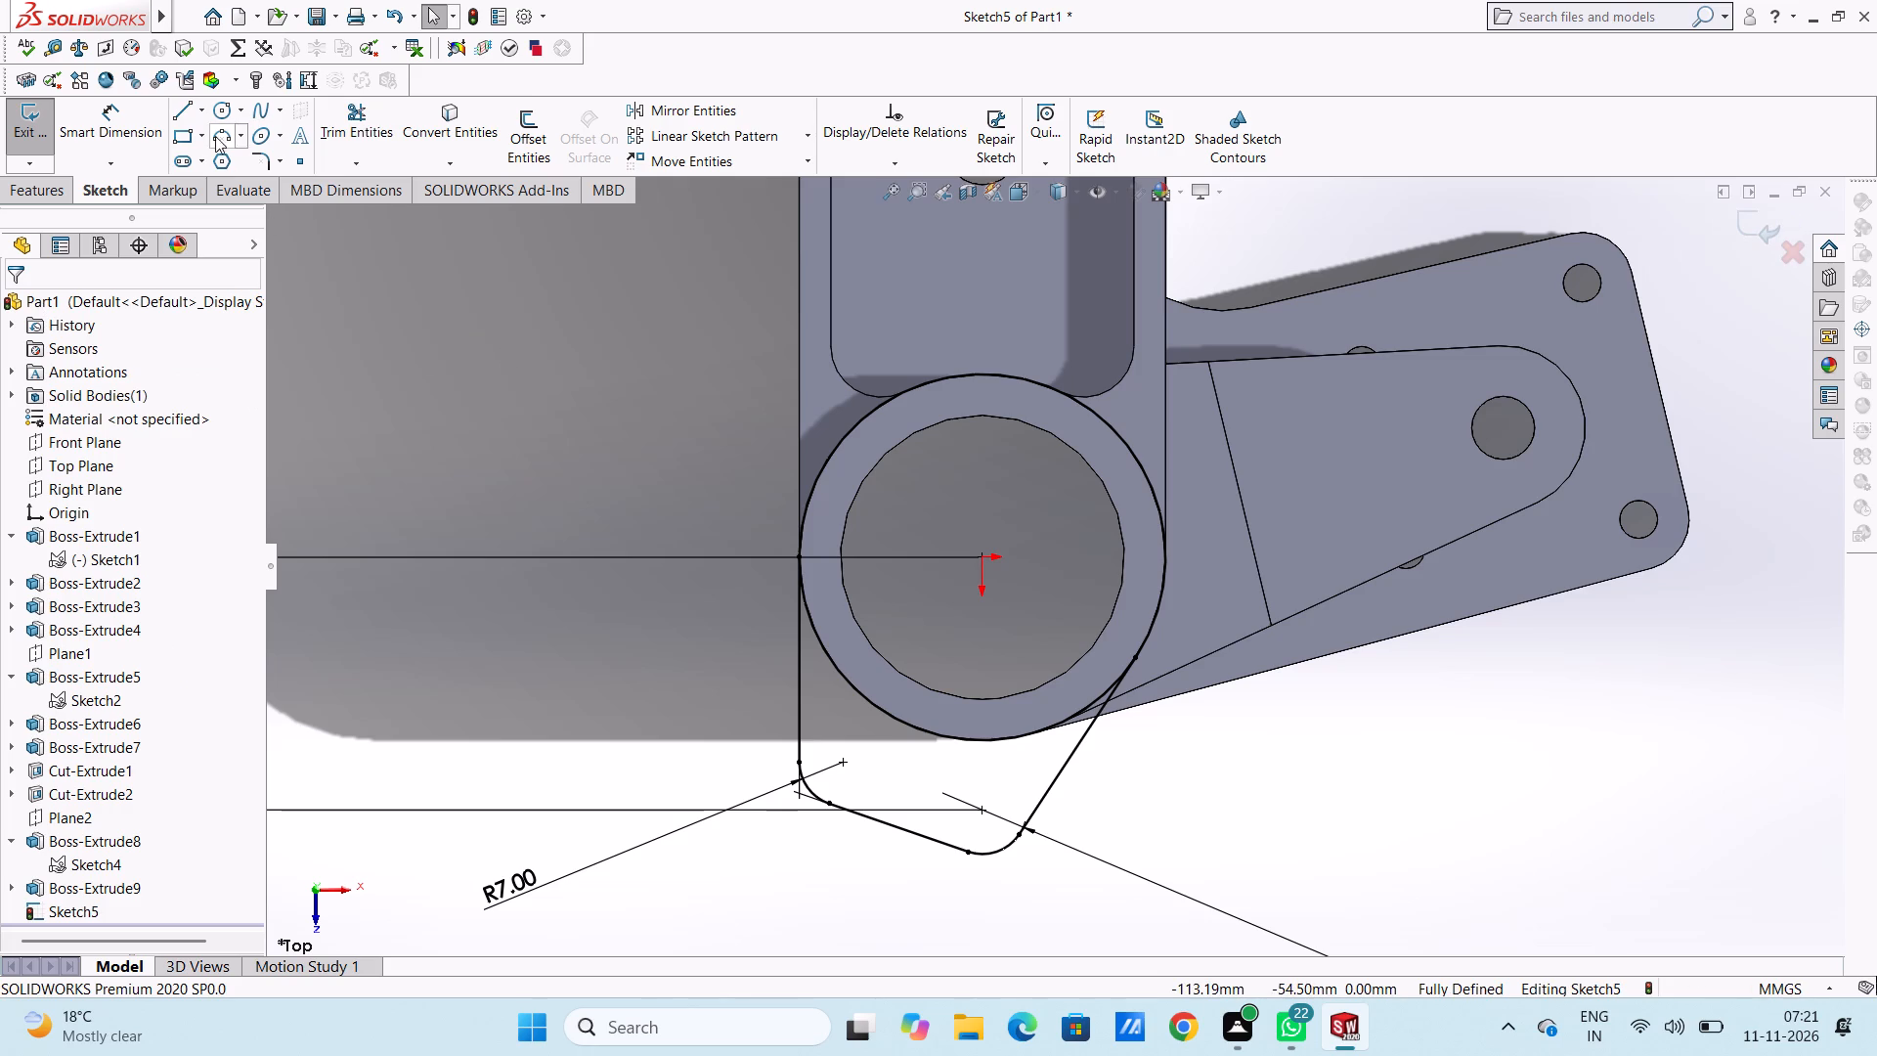
Sketch two circles, about 6 mm in diameter at the 7 mm fillet's centre and about 7 mm at the lower rounded corner's centre.
{"action": "left_click", "coordinate": [226, 104]}
{"action": "scroll", "coordinate": [982, 766], "scroll_direction": "down", "scroll_amount": 4}
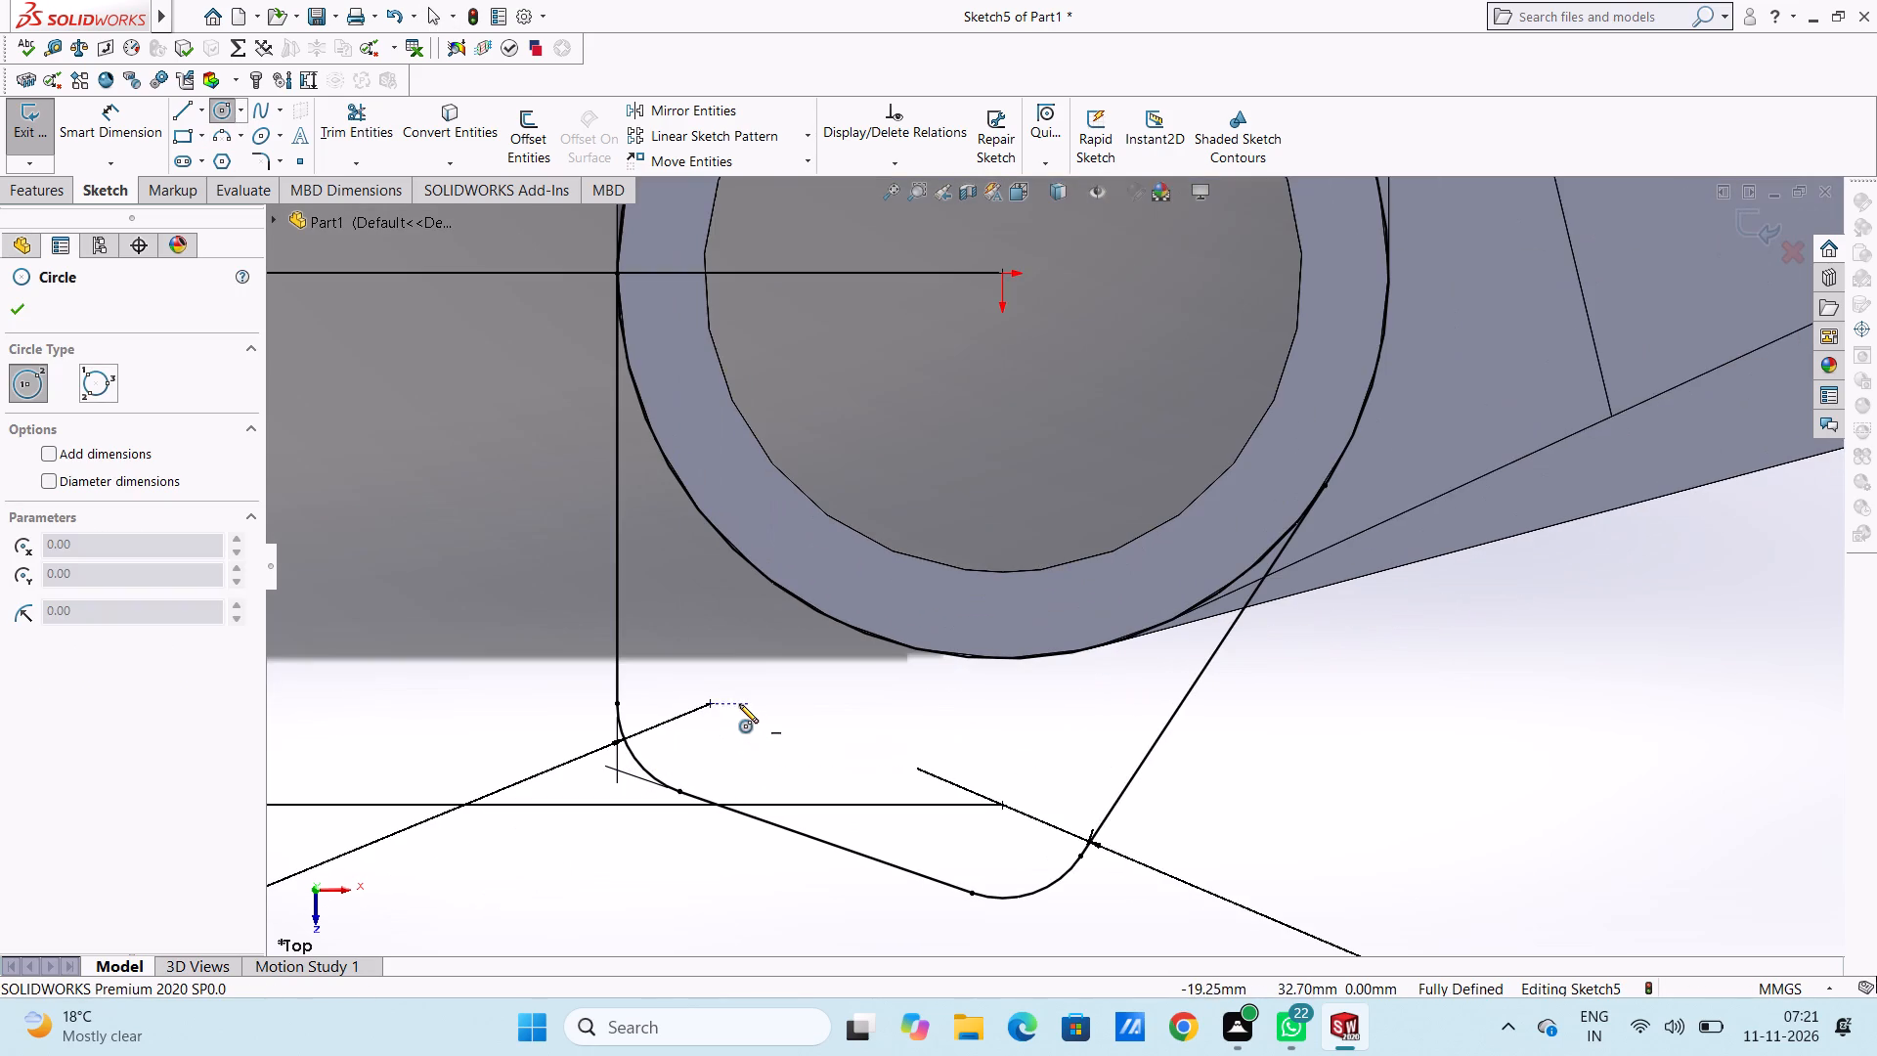
{"action": "left_click", "coordinate": [716, 700]}
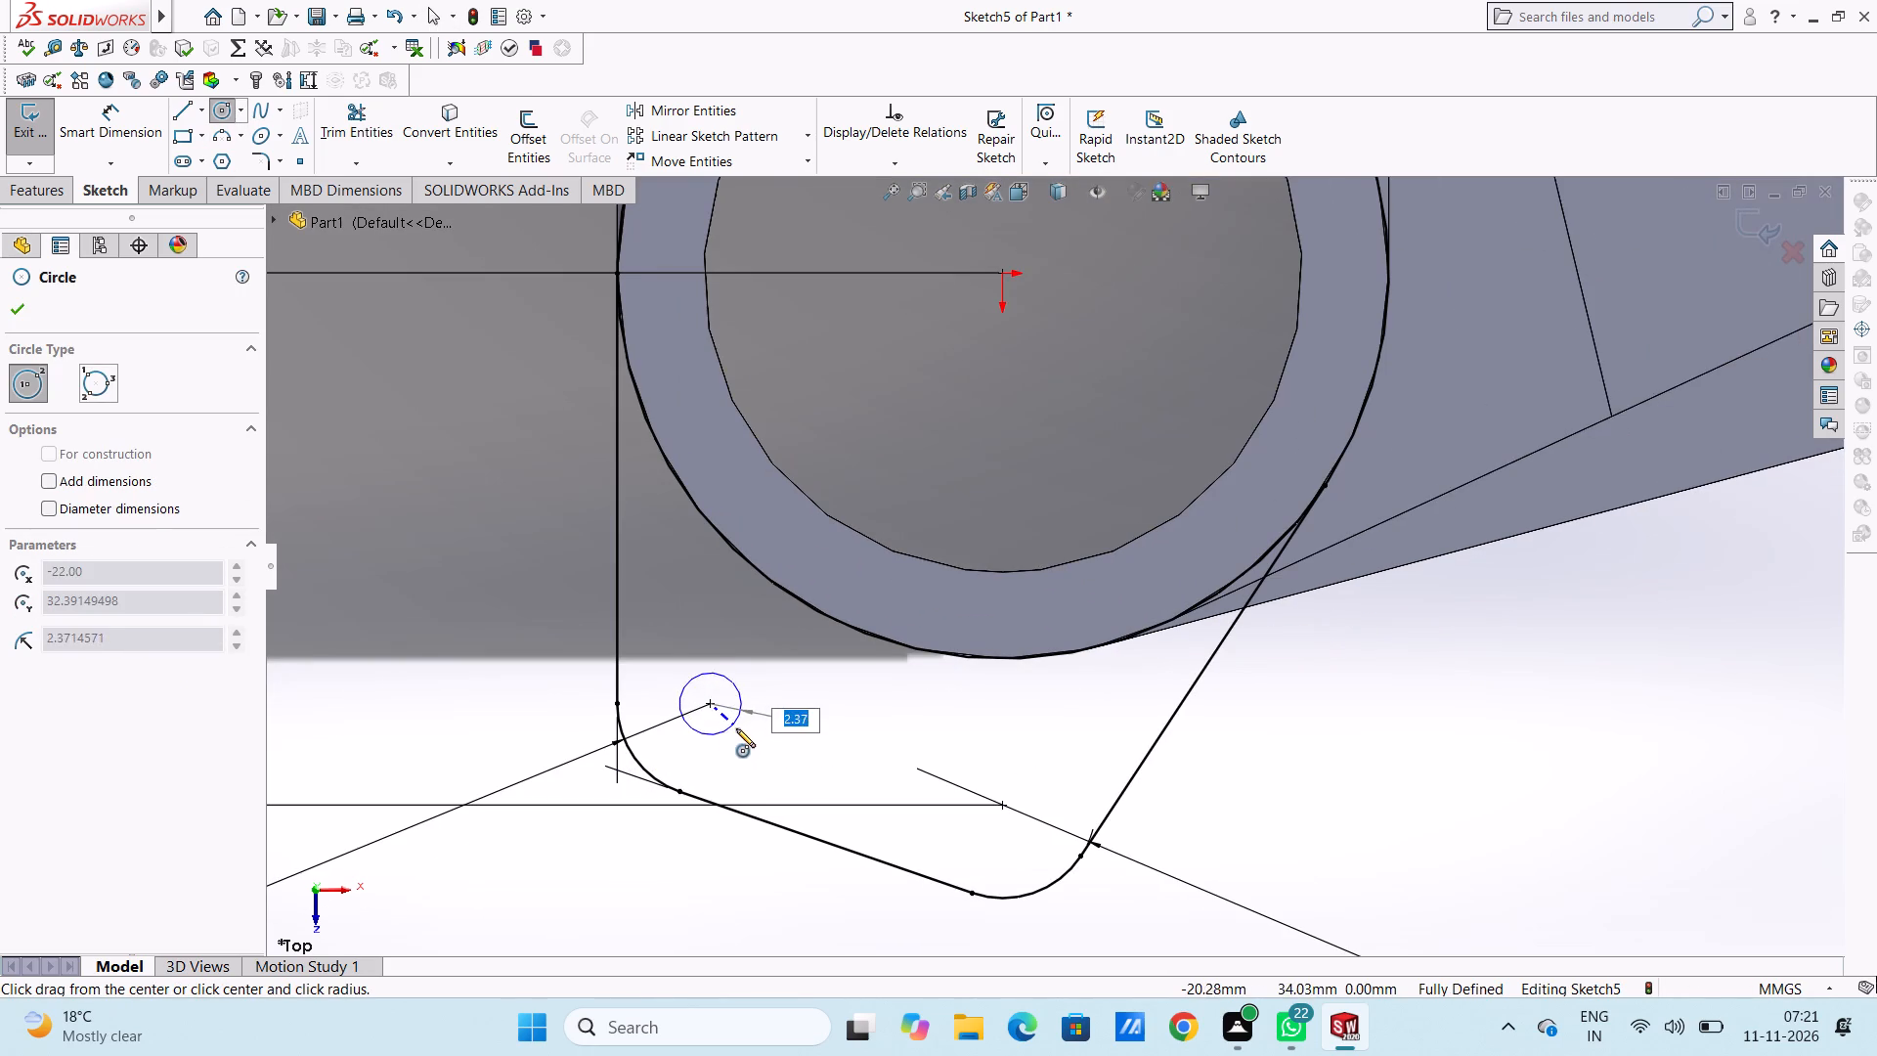
{"action": "left_click", "coordinate": [738, 731]}
{"action": "left_click", "coordinate": [1004, 804]}
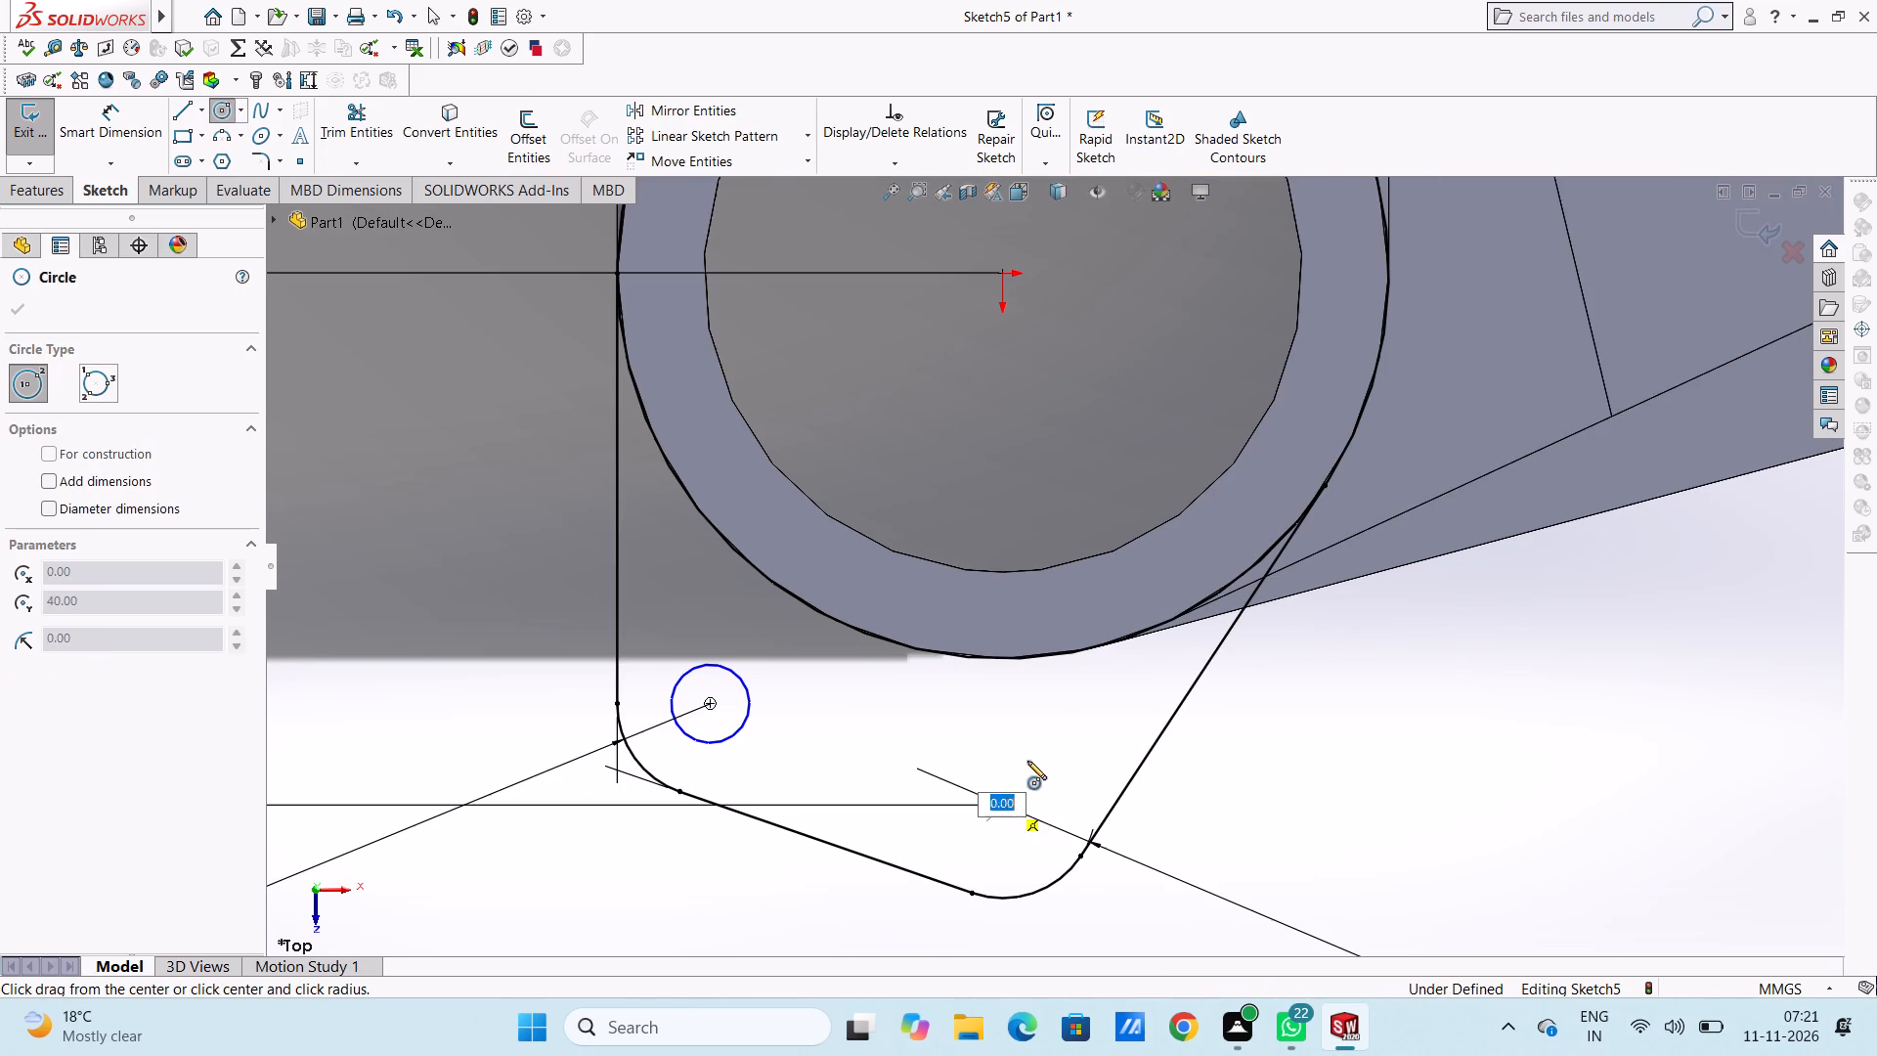
{"action": "left_click", "coordinate": [1039, 777]}
{"action": "scroll", "coordinate": [768, 660], "scroll_direction": "up", "scroll_amount": 5}
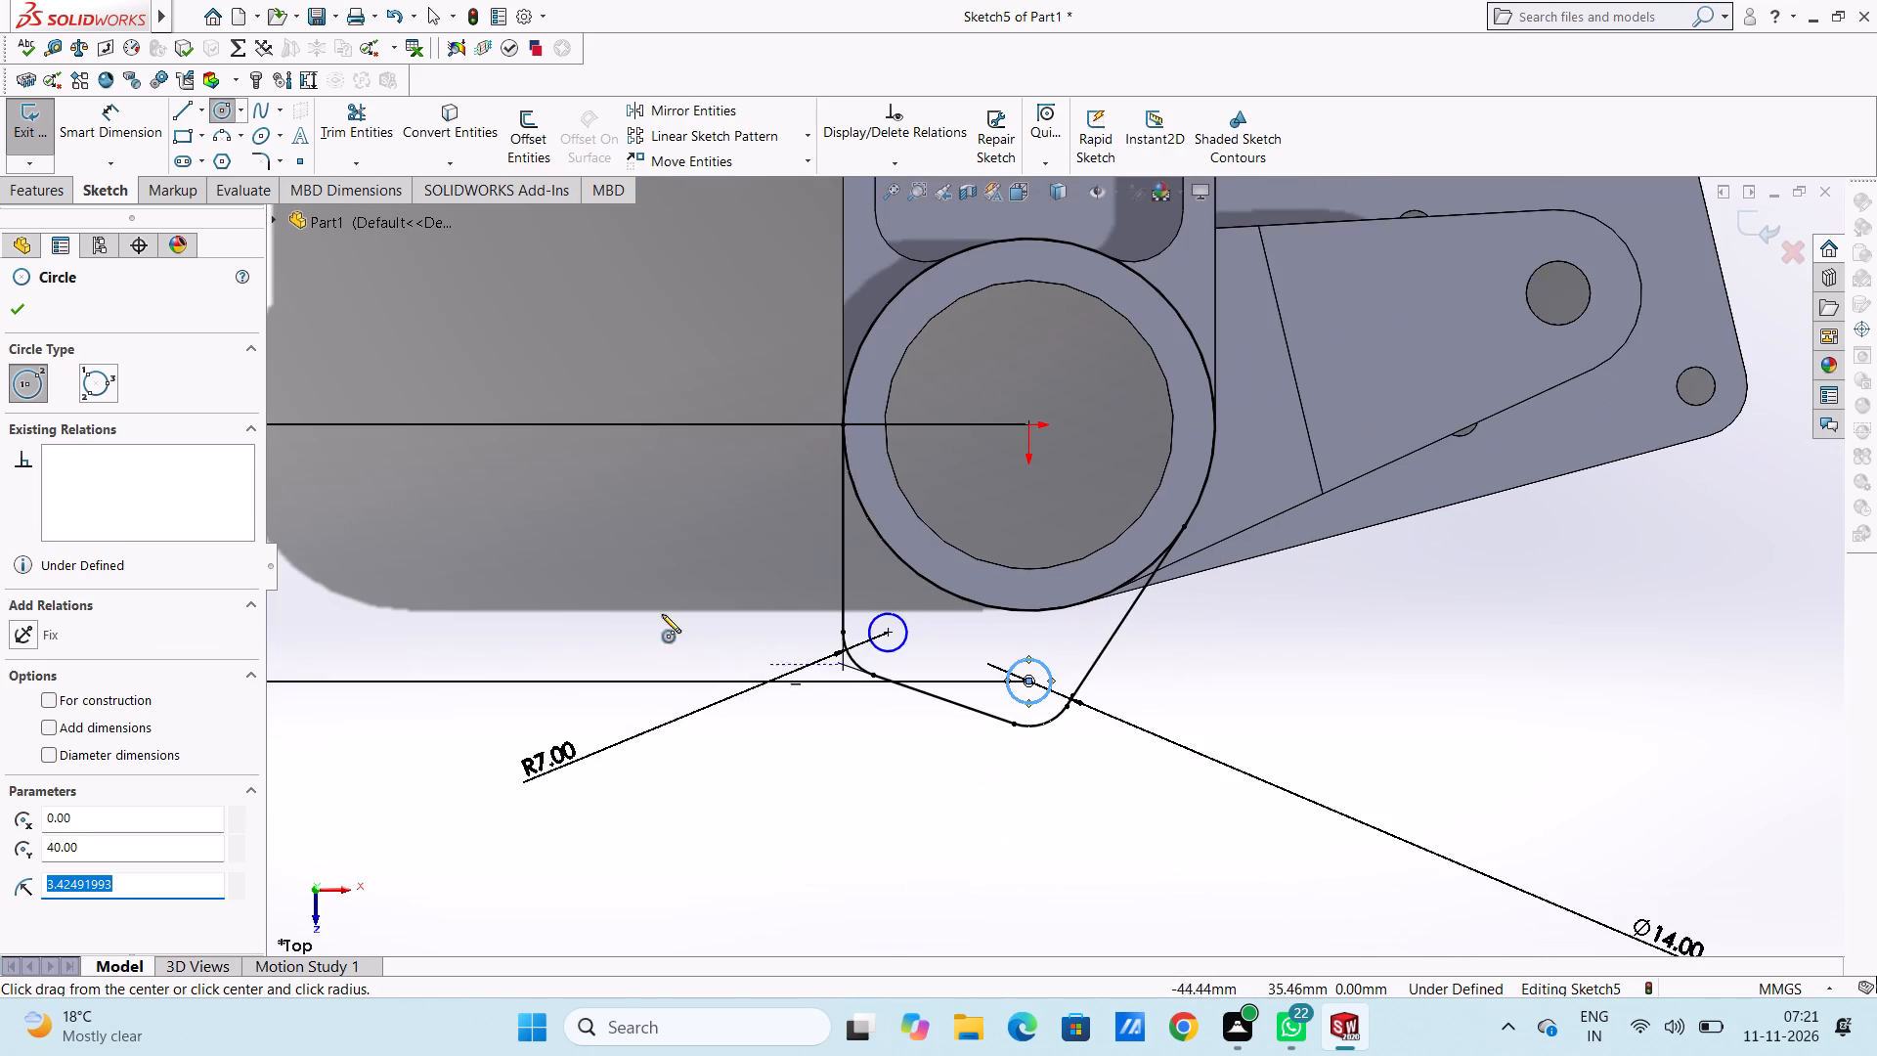
{"action": "right_click", "coordinate": [584, 543]}
{"action": "left_click", "coordinate": [634, 557]}
{"action": "left_click", "coordinate": [622, 550]}
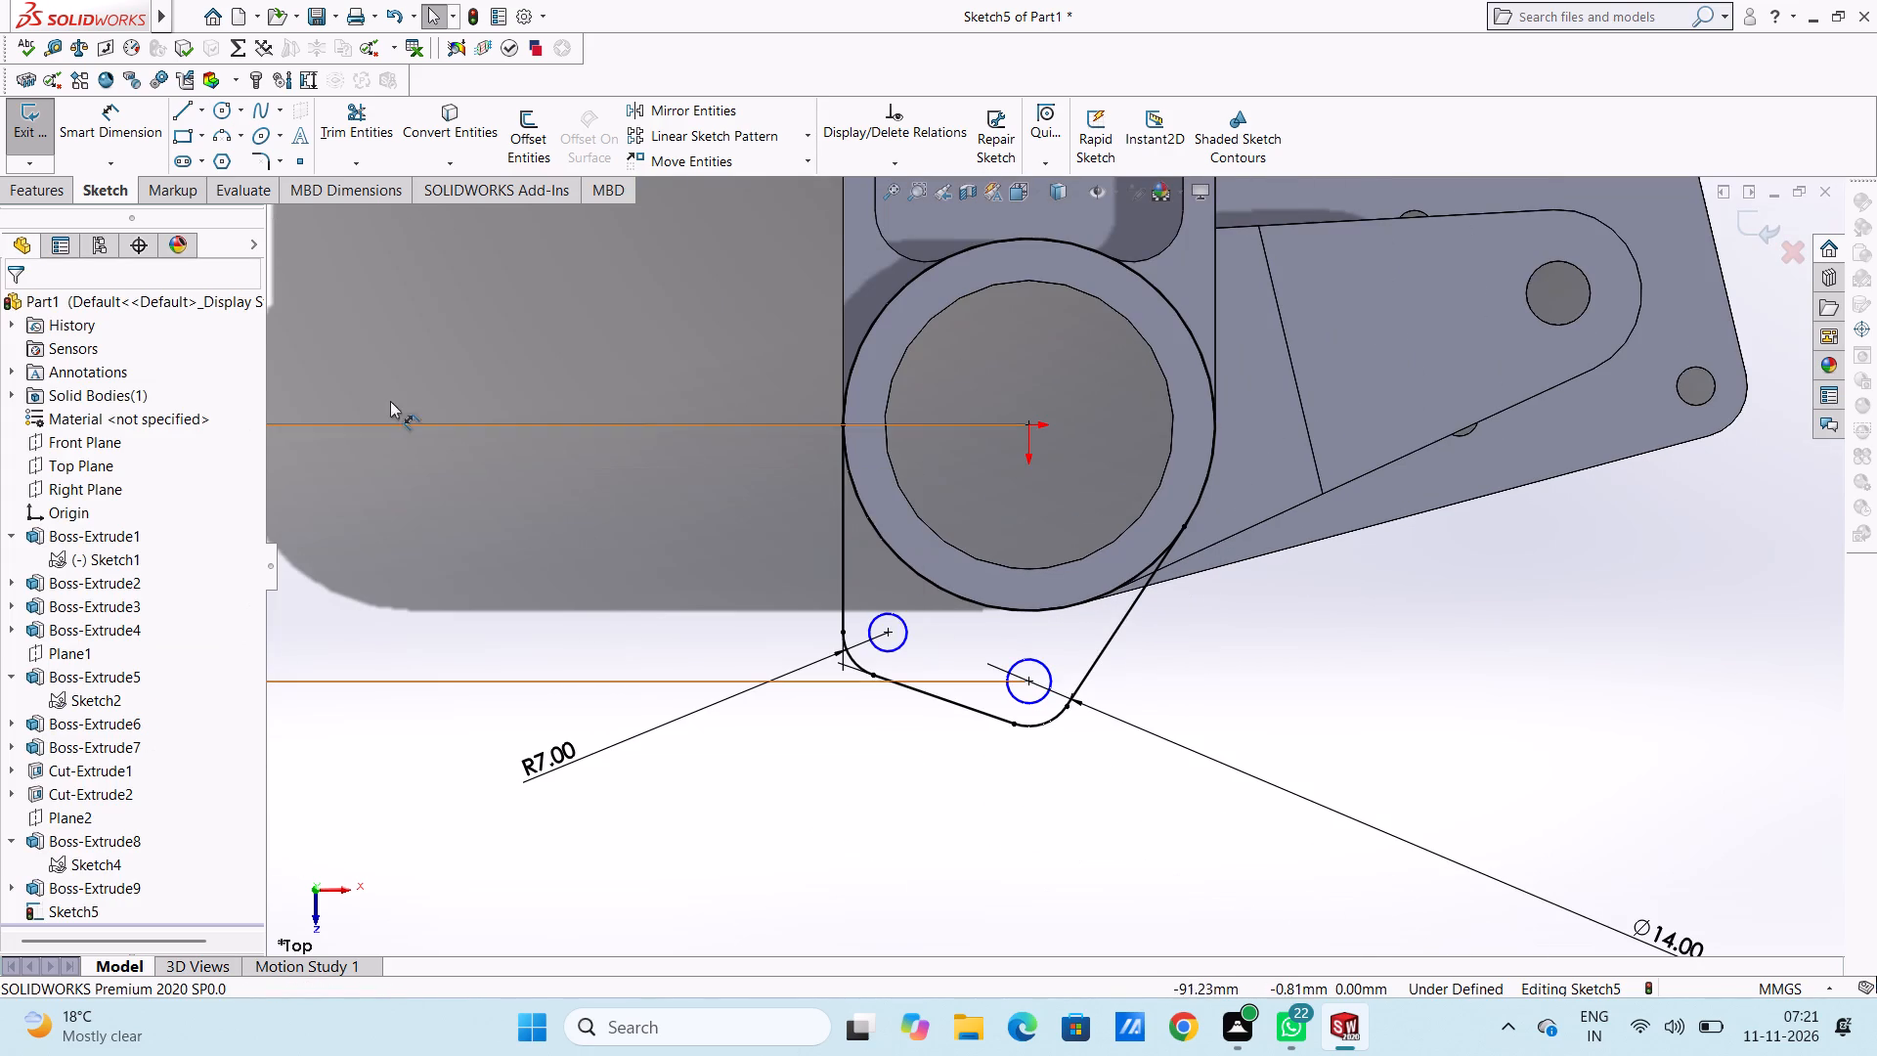
Dimension the two new hole circles to 5 mm diameter each.
{"action": "left_click", "coordinate": [132, 125]}
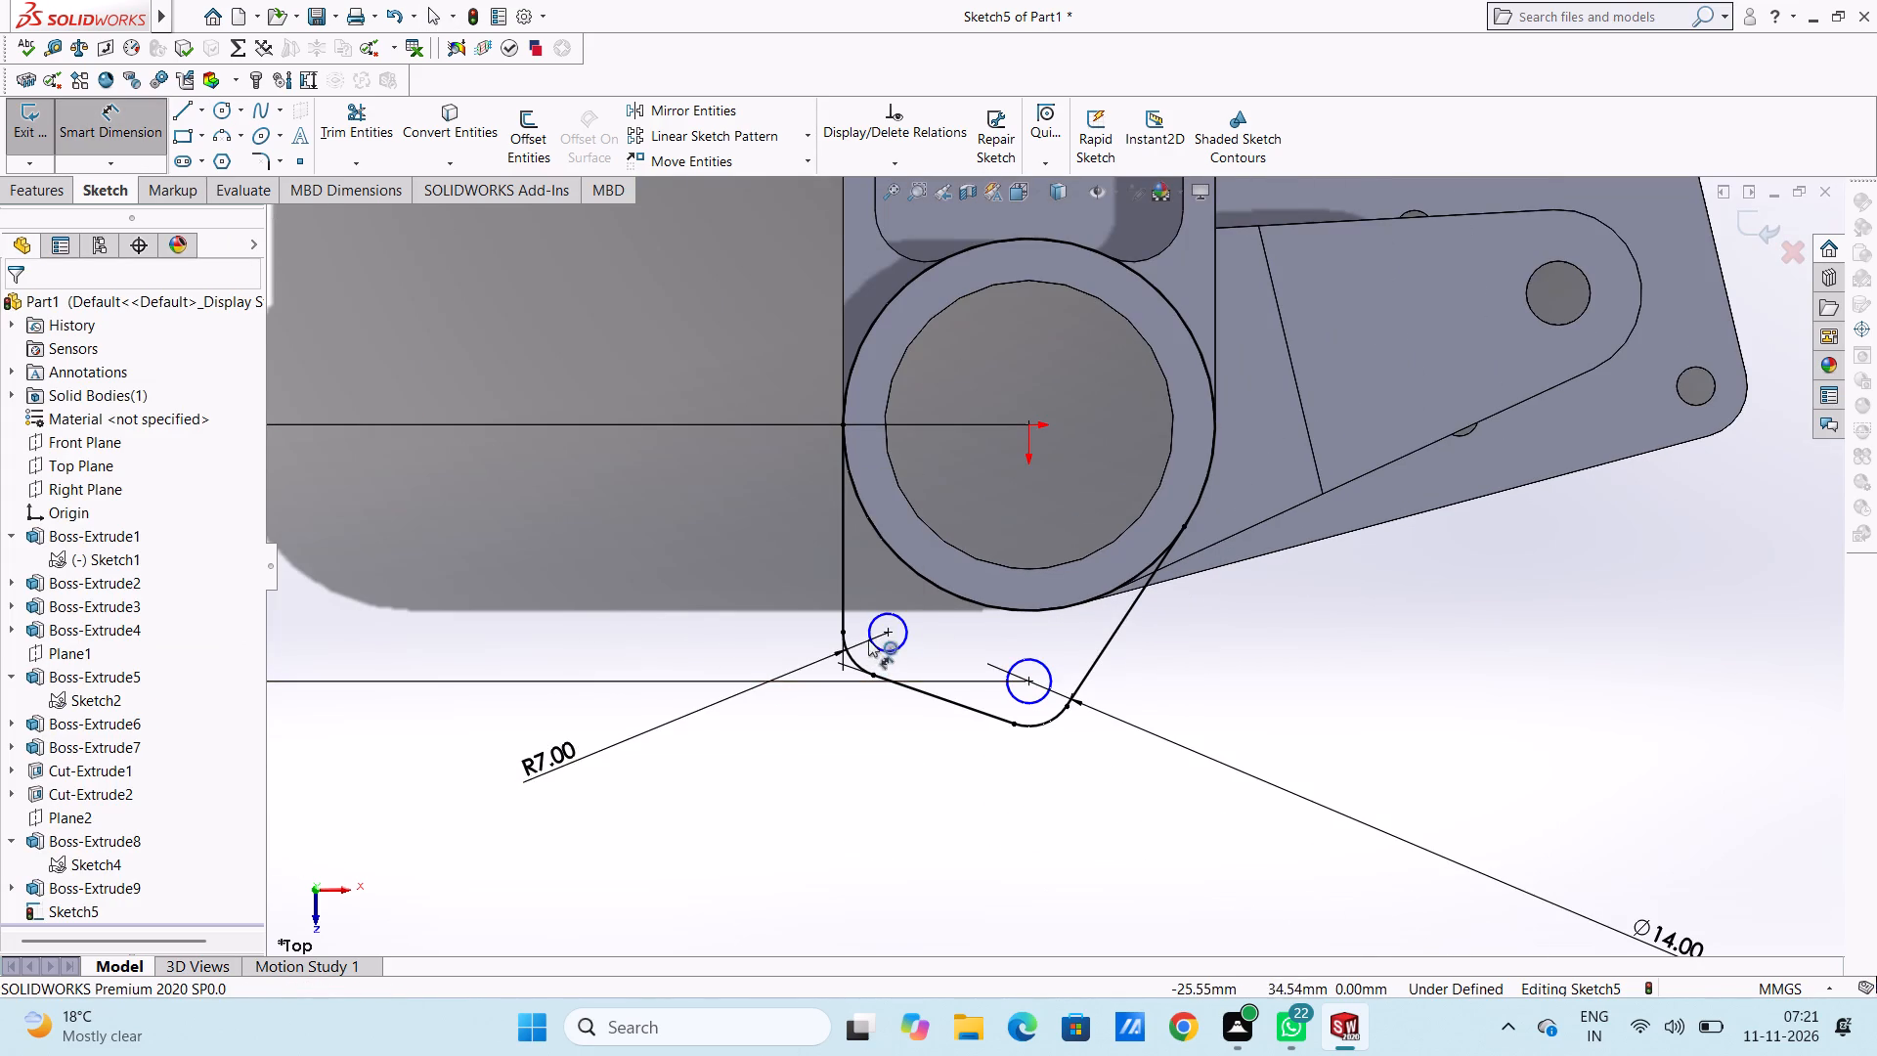
{"action": "left_click", "coordinate": [895, 613]}
{"action": "left_click", "coordinate": [550, 500]}
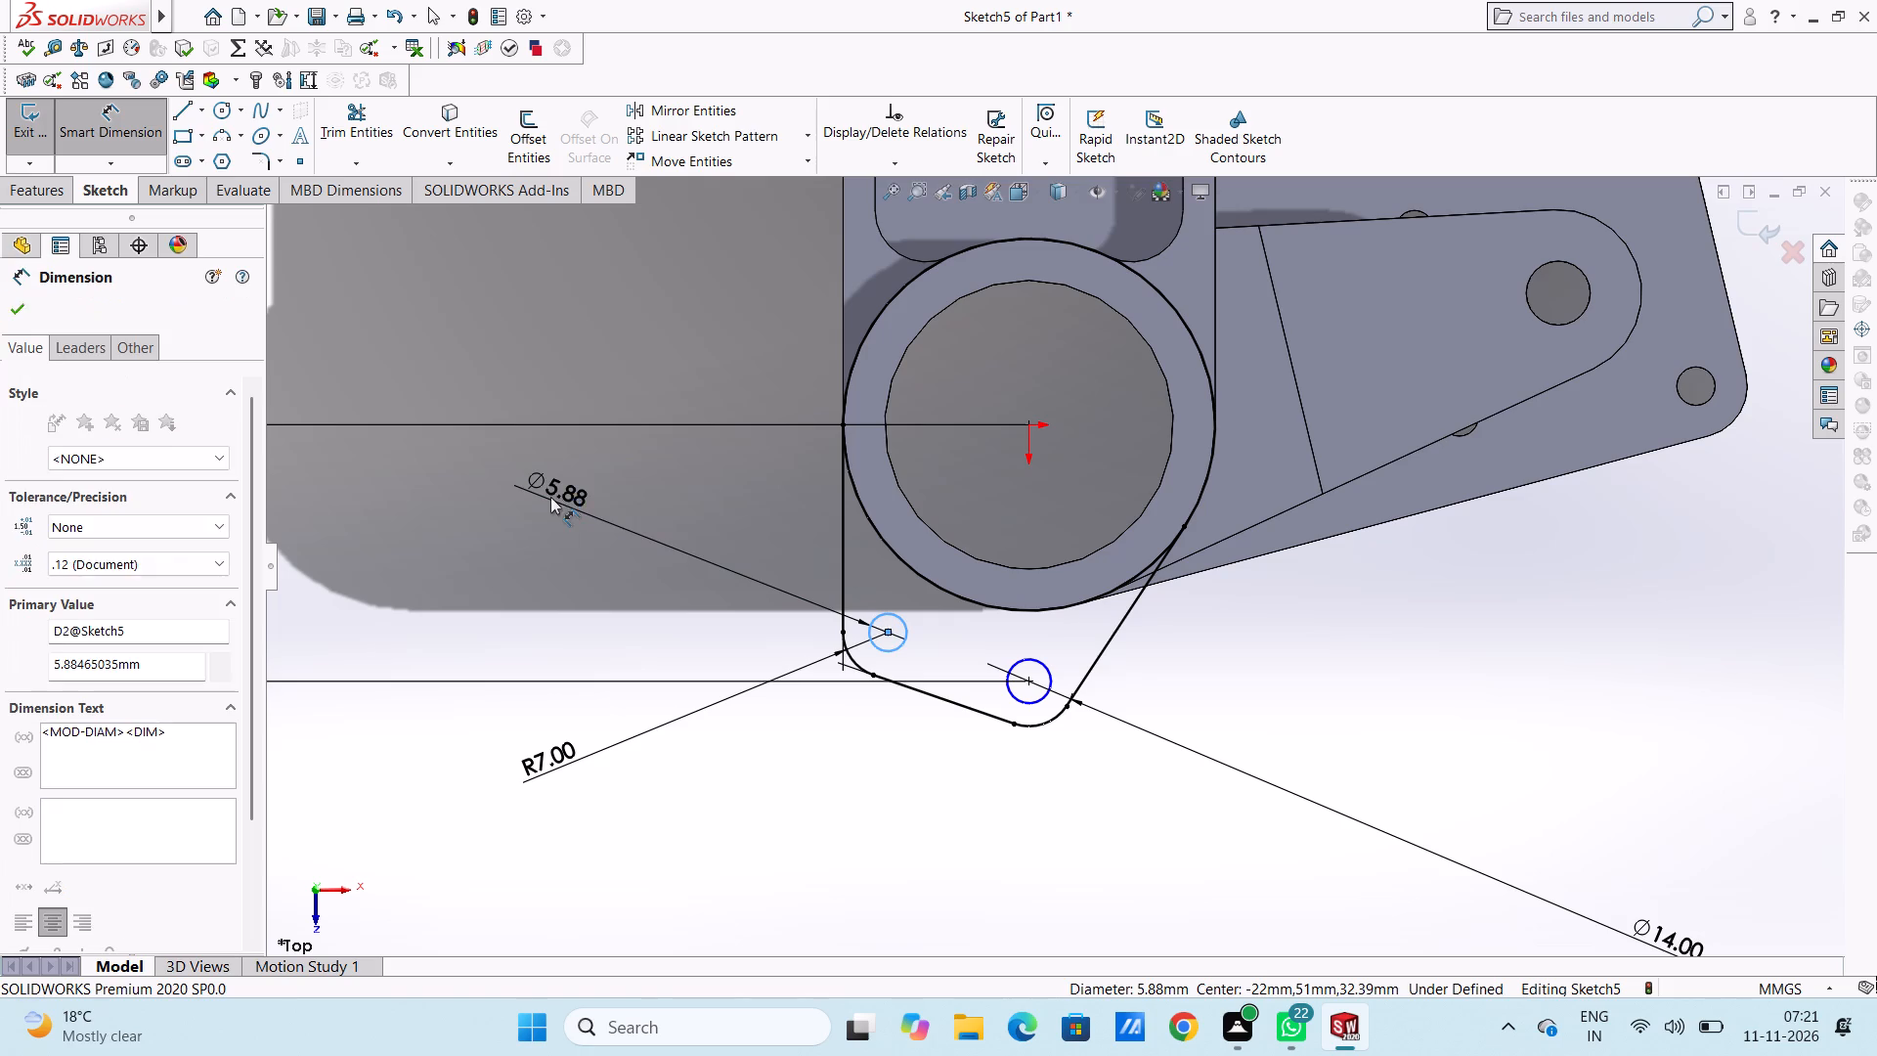
{"action": "key", "text": "5"}
{"action": "key", "text": "Return"}
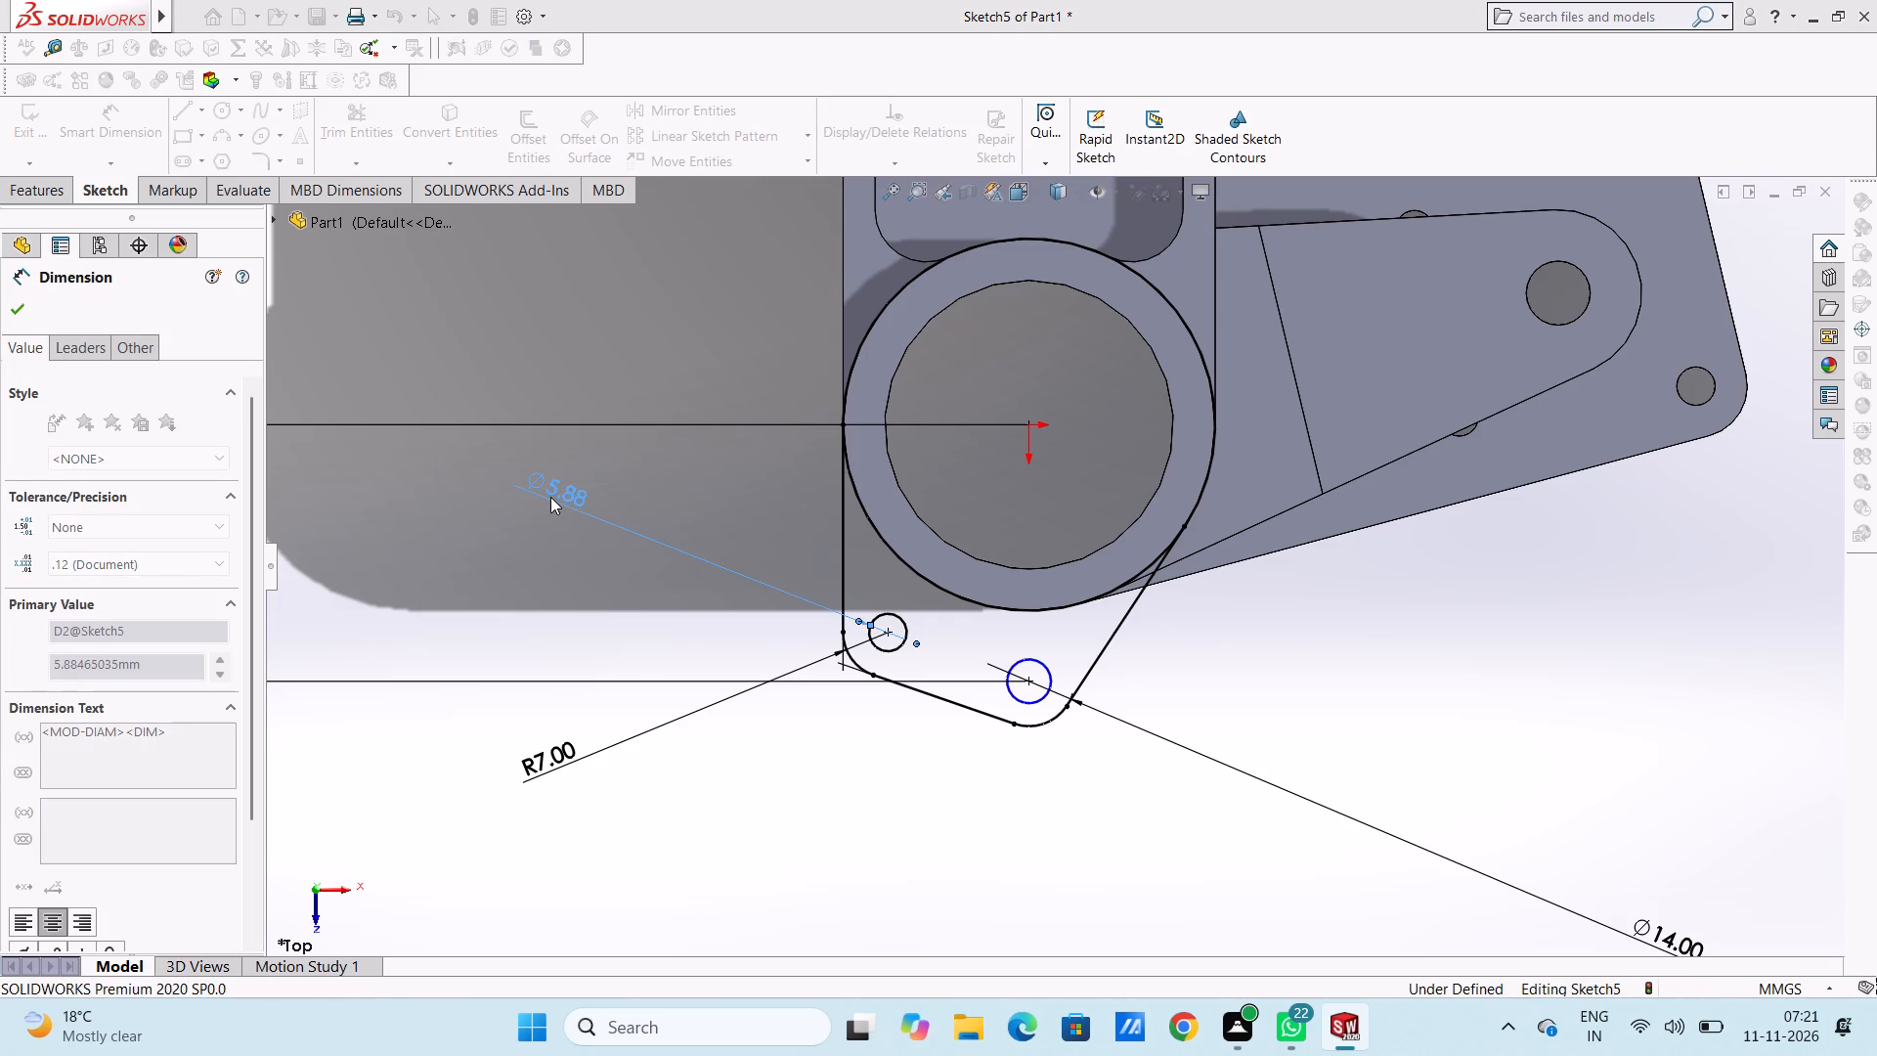
{"action": "left_click", "coordinate": [548, 616]}
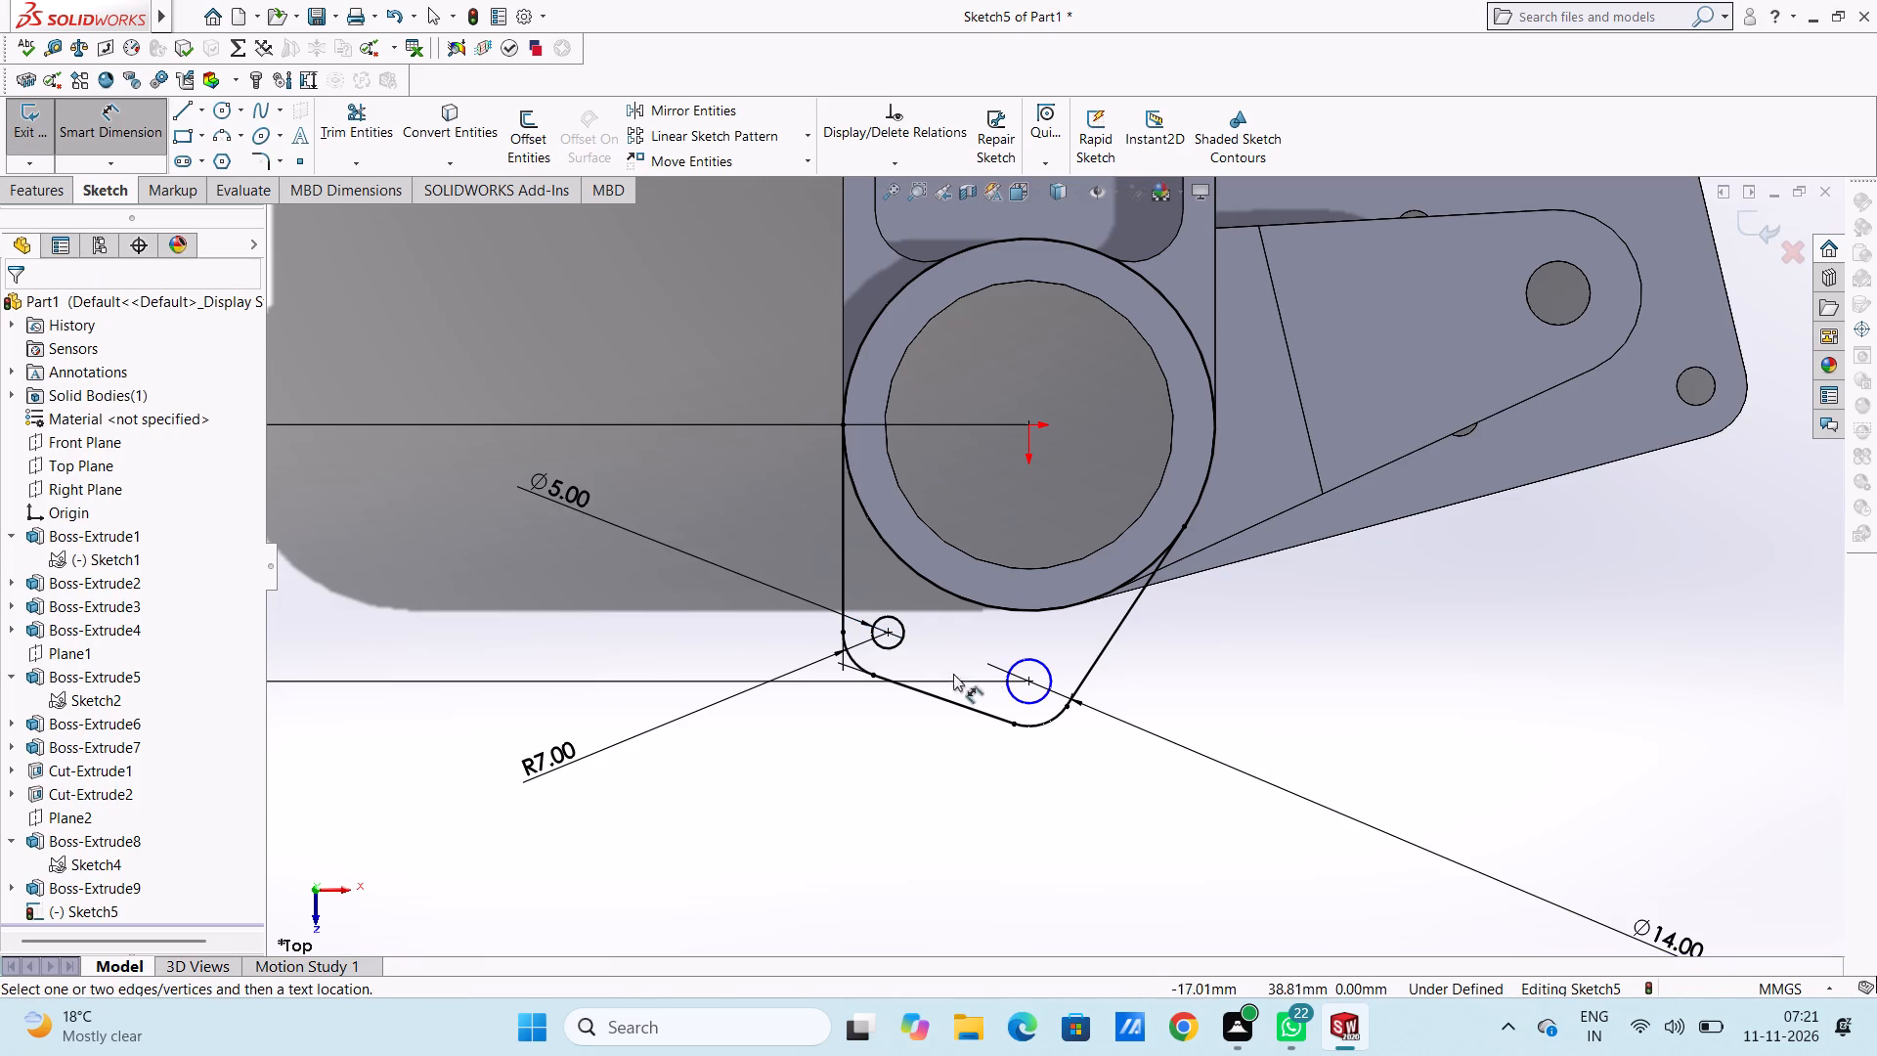
{"action": "left_click", "coordinate": [1037, 661]}
{"action": "left_click", "coordinate": [1555, 702]}
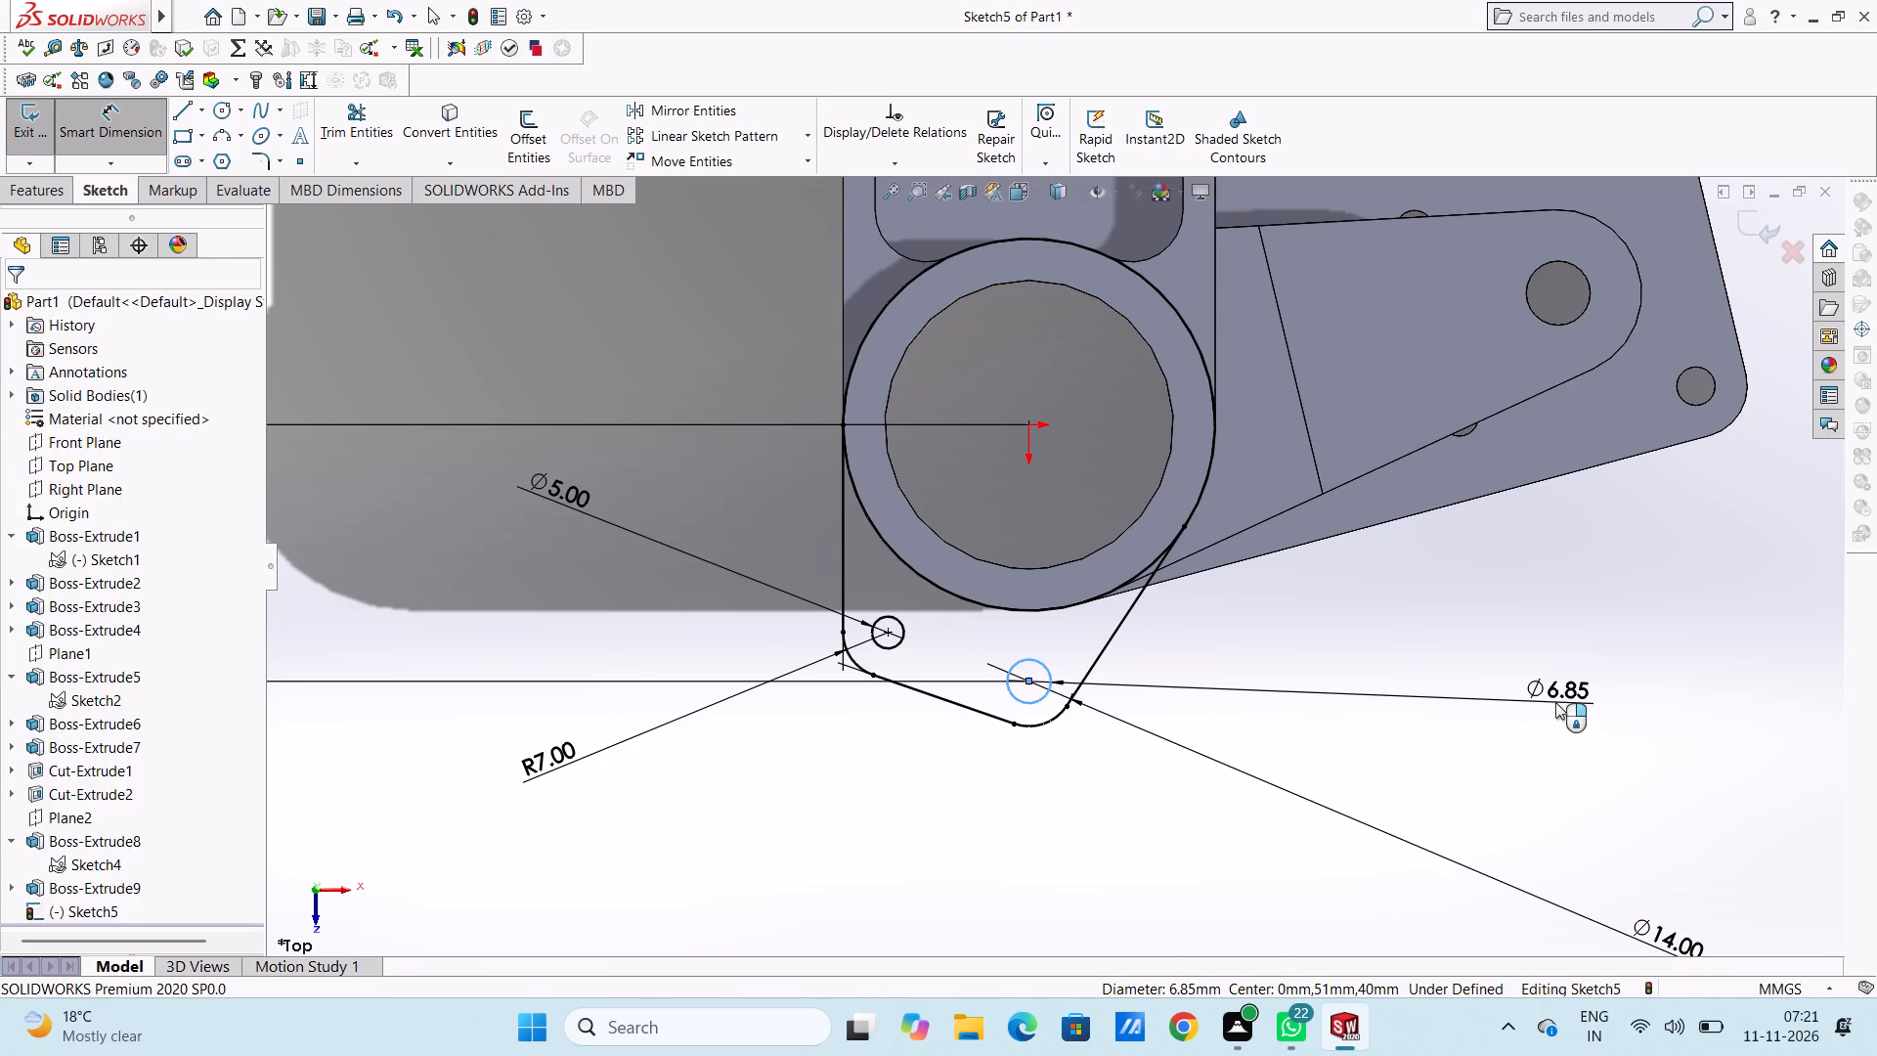
{"action": "key", "text": "5"}
{"action": "key", "text": "Return"}
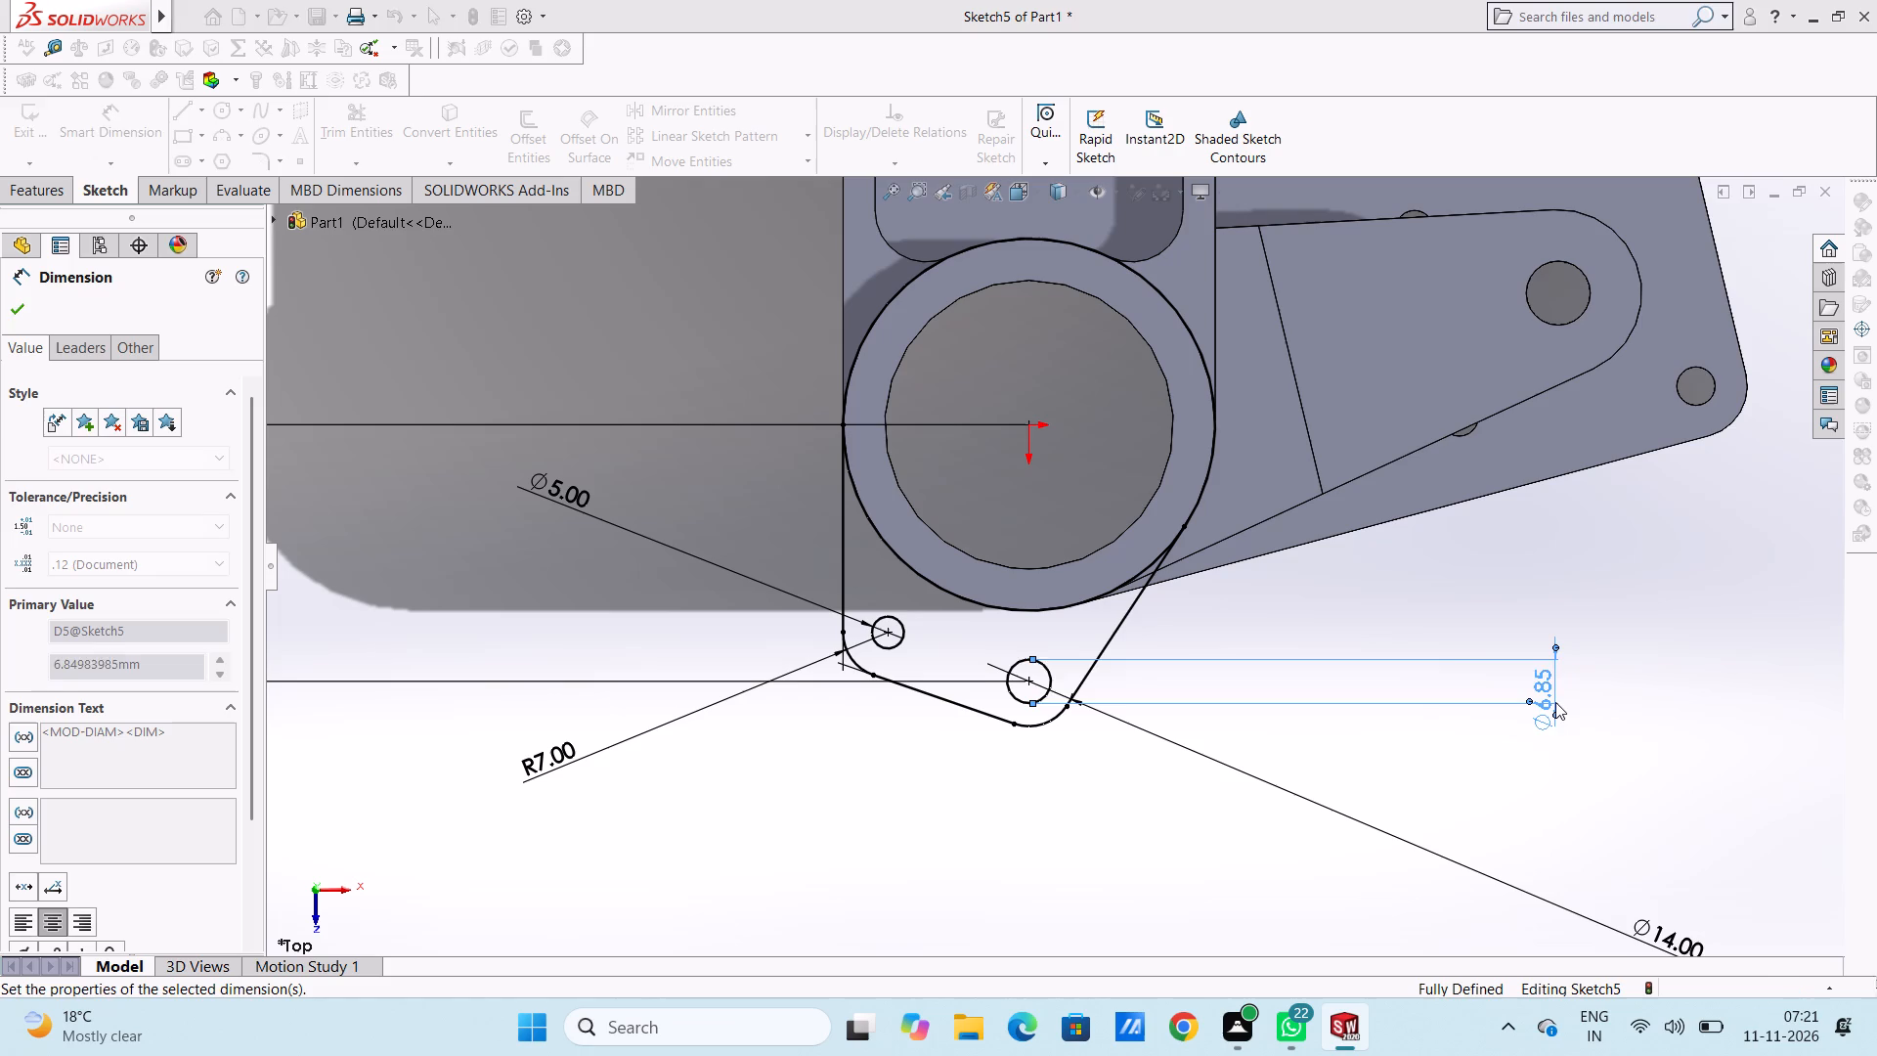
{"action": "left_click", "coordinate": [1438, 620]}
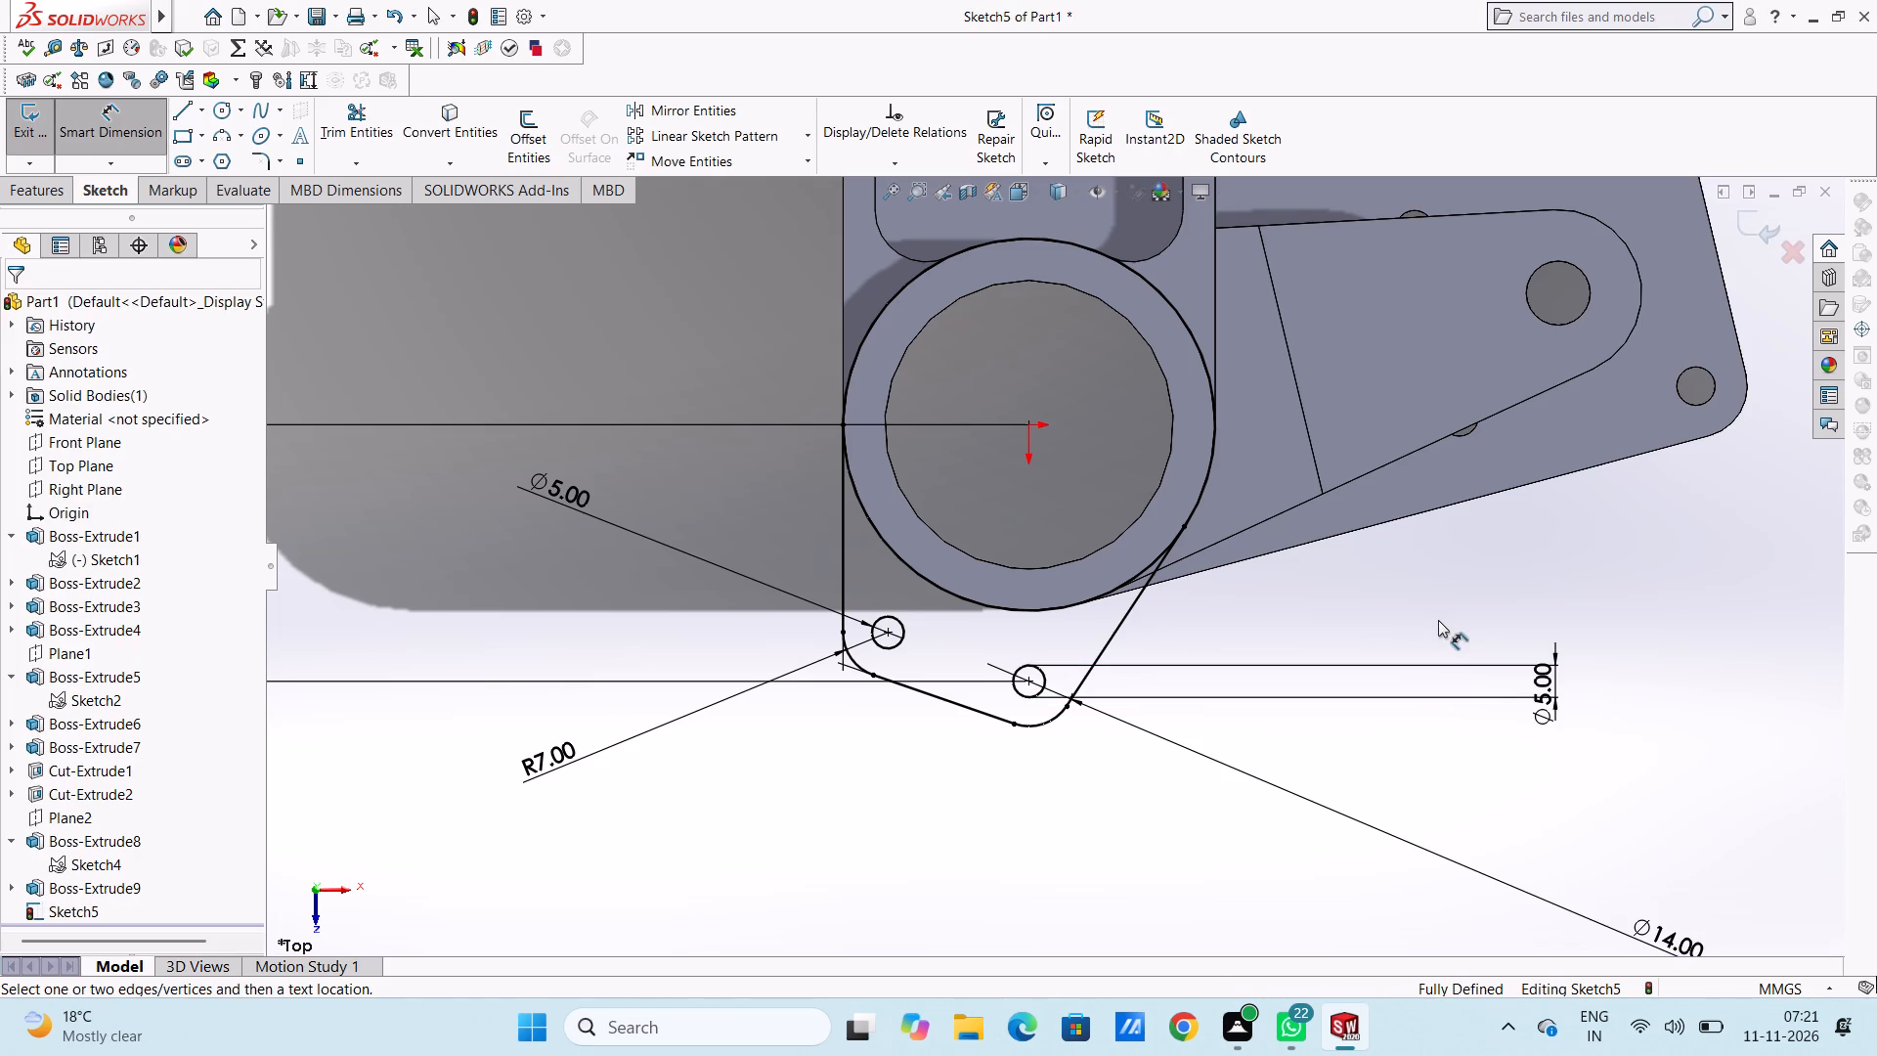
{"action": "scroll", "coordinate": [1175, 581], "scroll_direction": "up", "scroll_amount": 4}
{"action": "scroll", "coordinate": [1215, 600], "scroll_direction": "down", "scroll_amount": 1}
{"action": "left_click", "coordinate": [131, 131]}
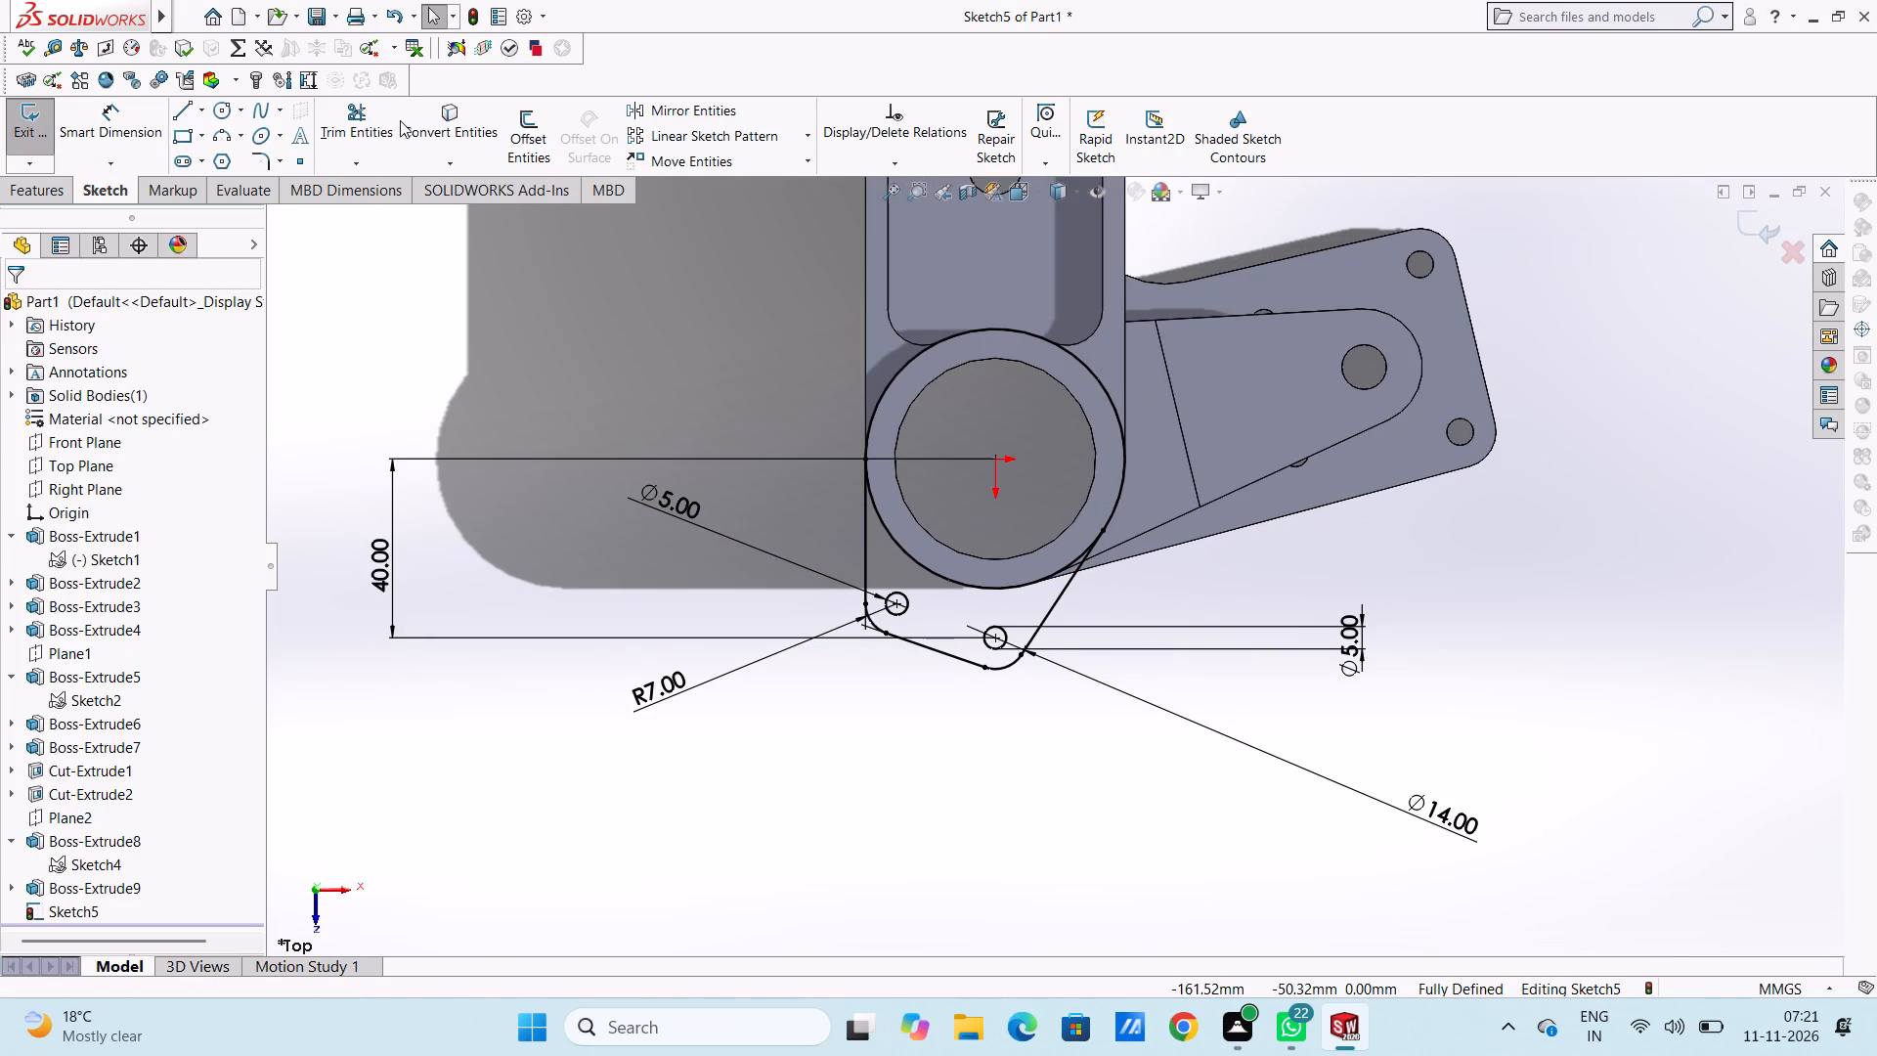
Trim away the upper part of the large circle, leaving its lower arc between the vertical and sloped lines.
{"action": "left_click", "coordinate": [369, 110]}
{"action": "left_click", "coordinate": [958, 335]}
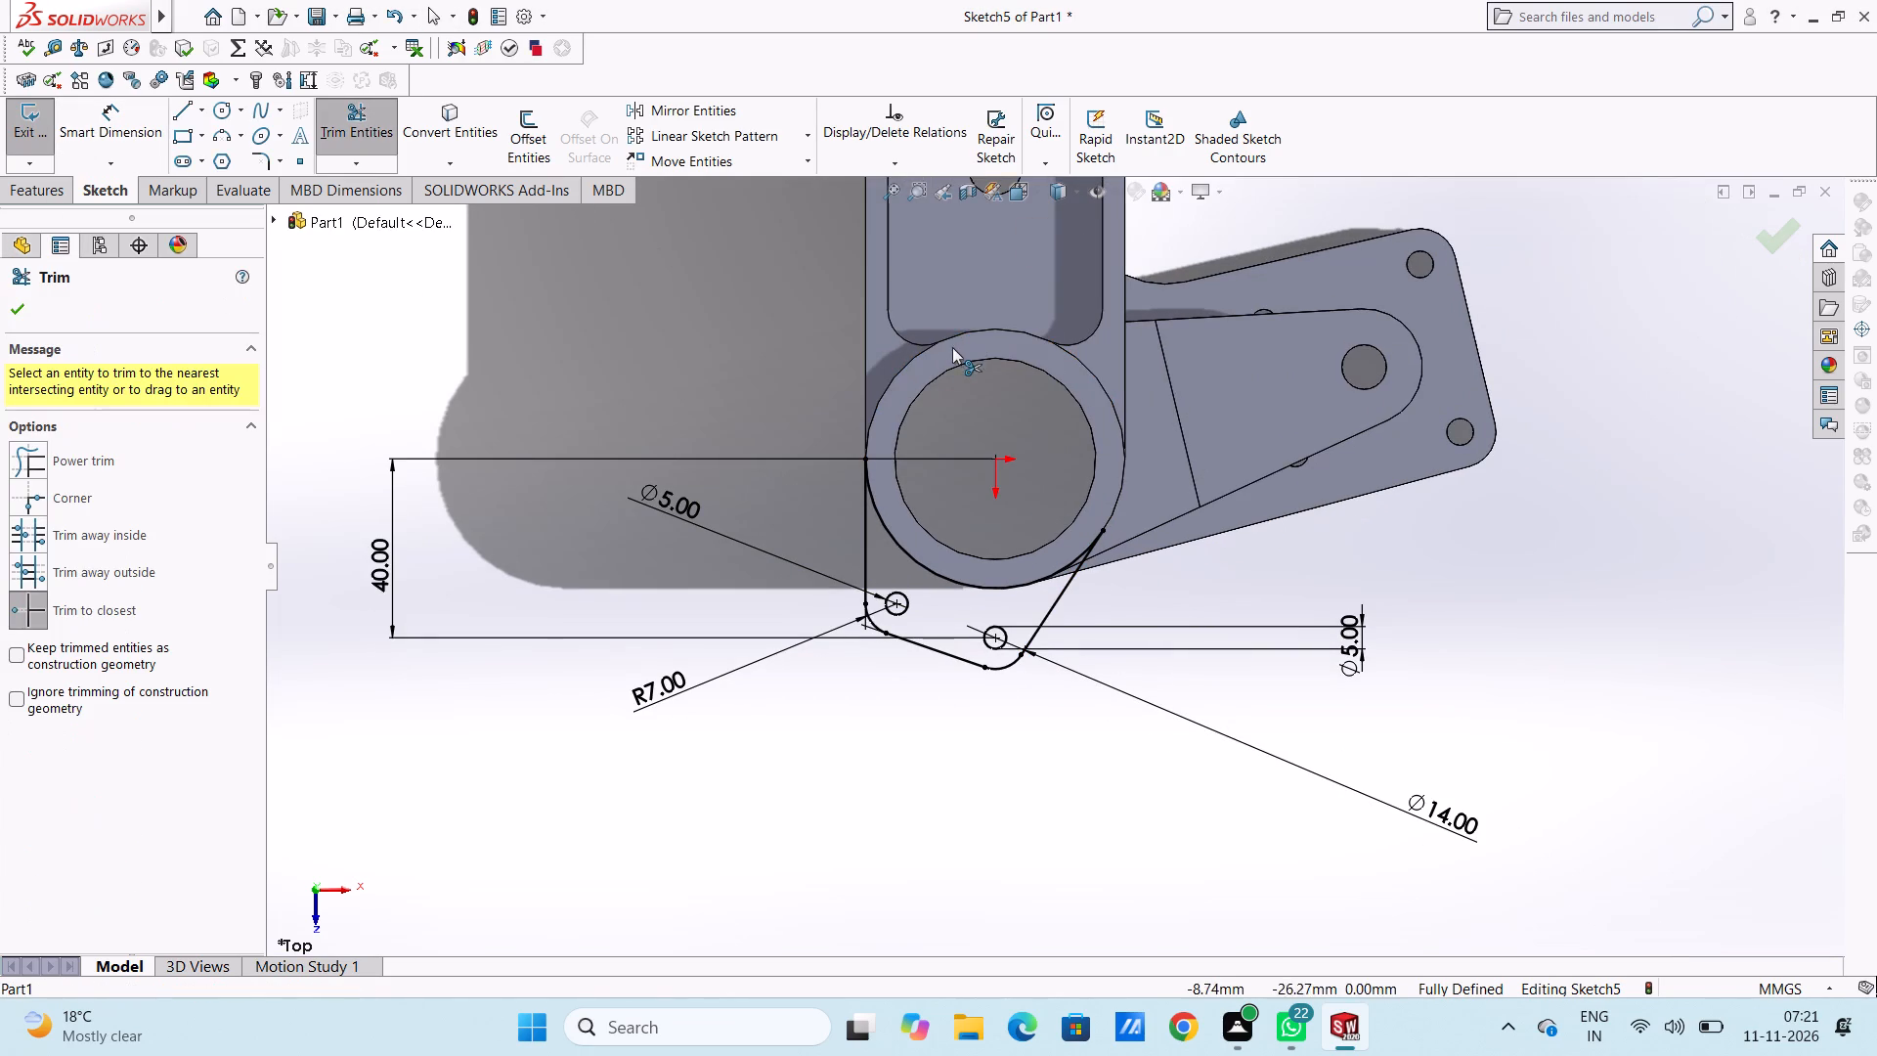
{"action": "left_click", "coordinate": [18, 311]}
{"action": "left_click", "coordinate": [449, 330]}
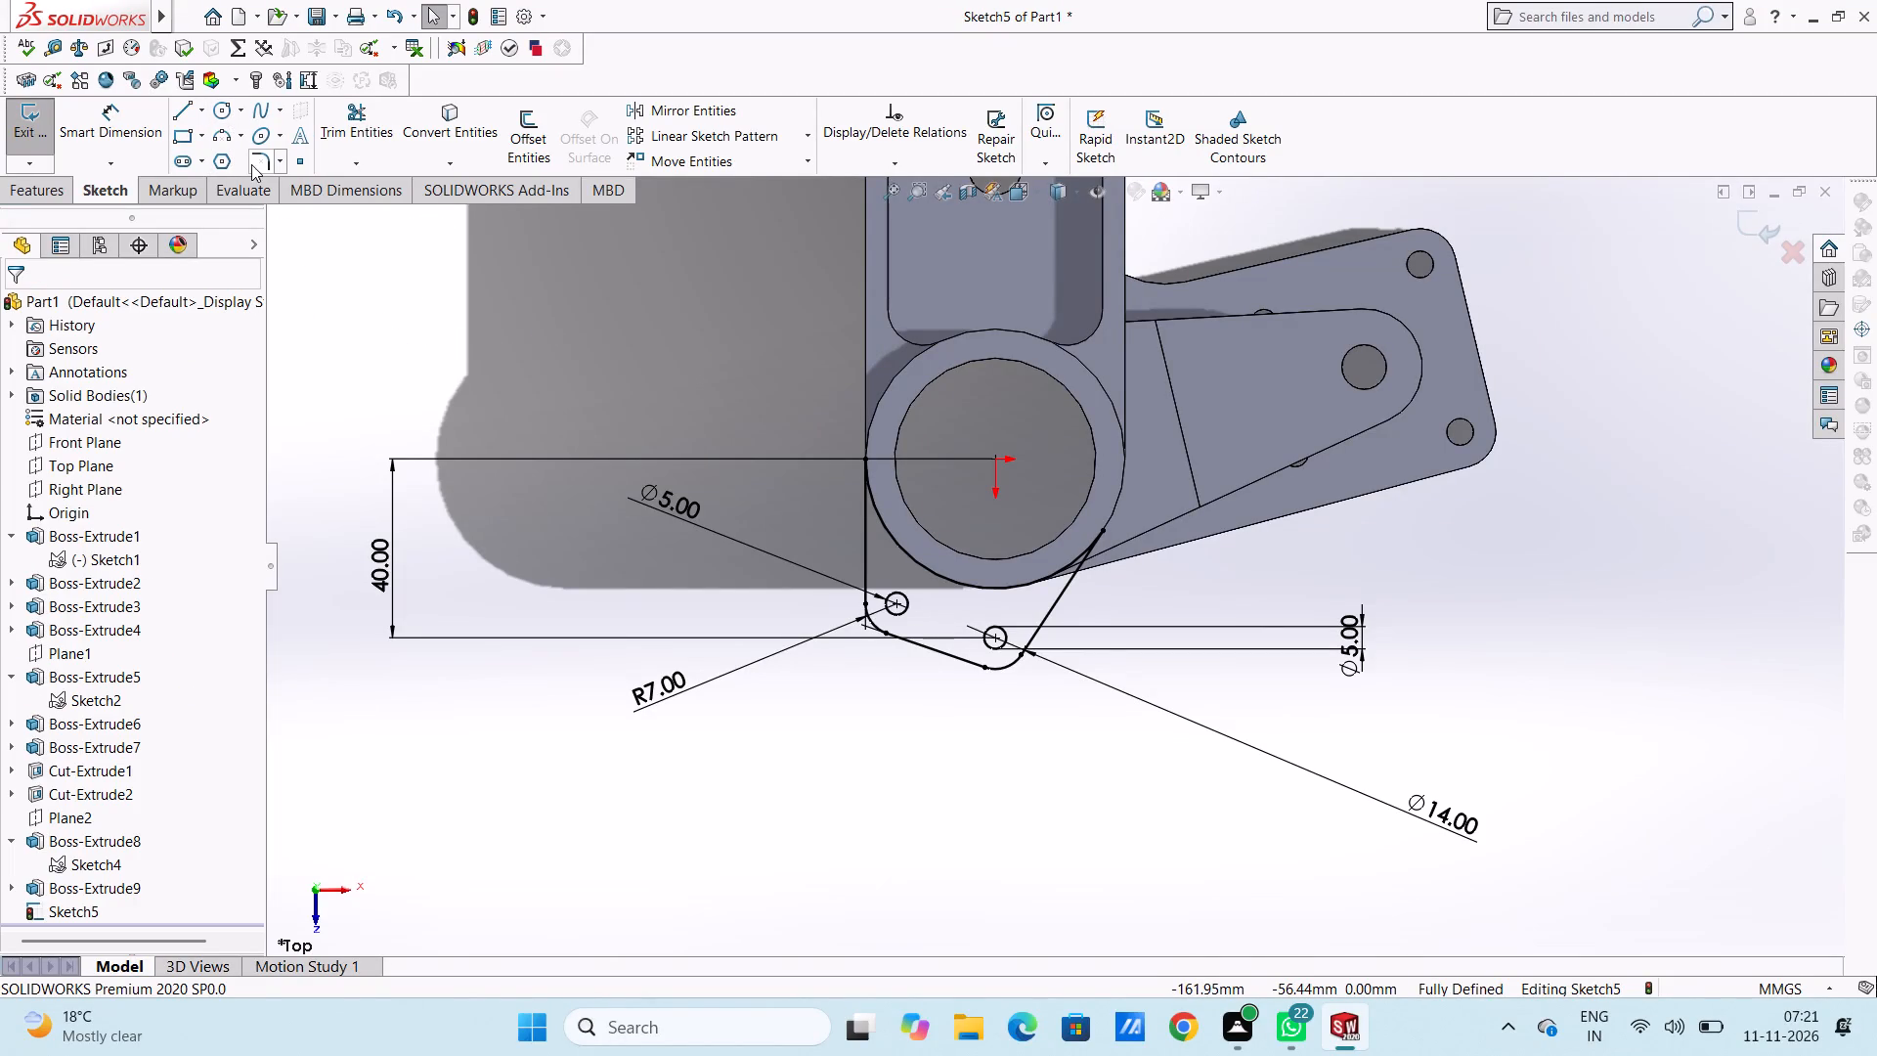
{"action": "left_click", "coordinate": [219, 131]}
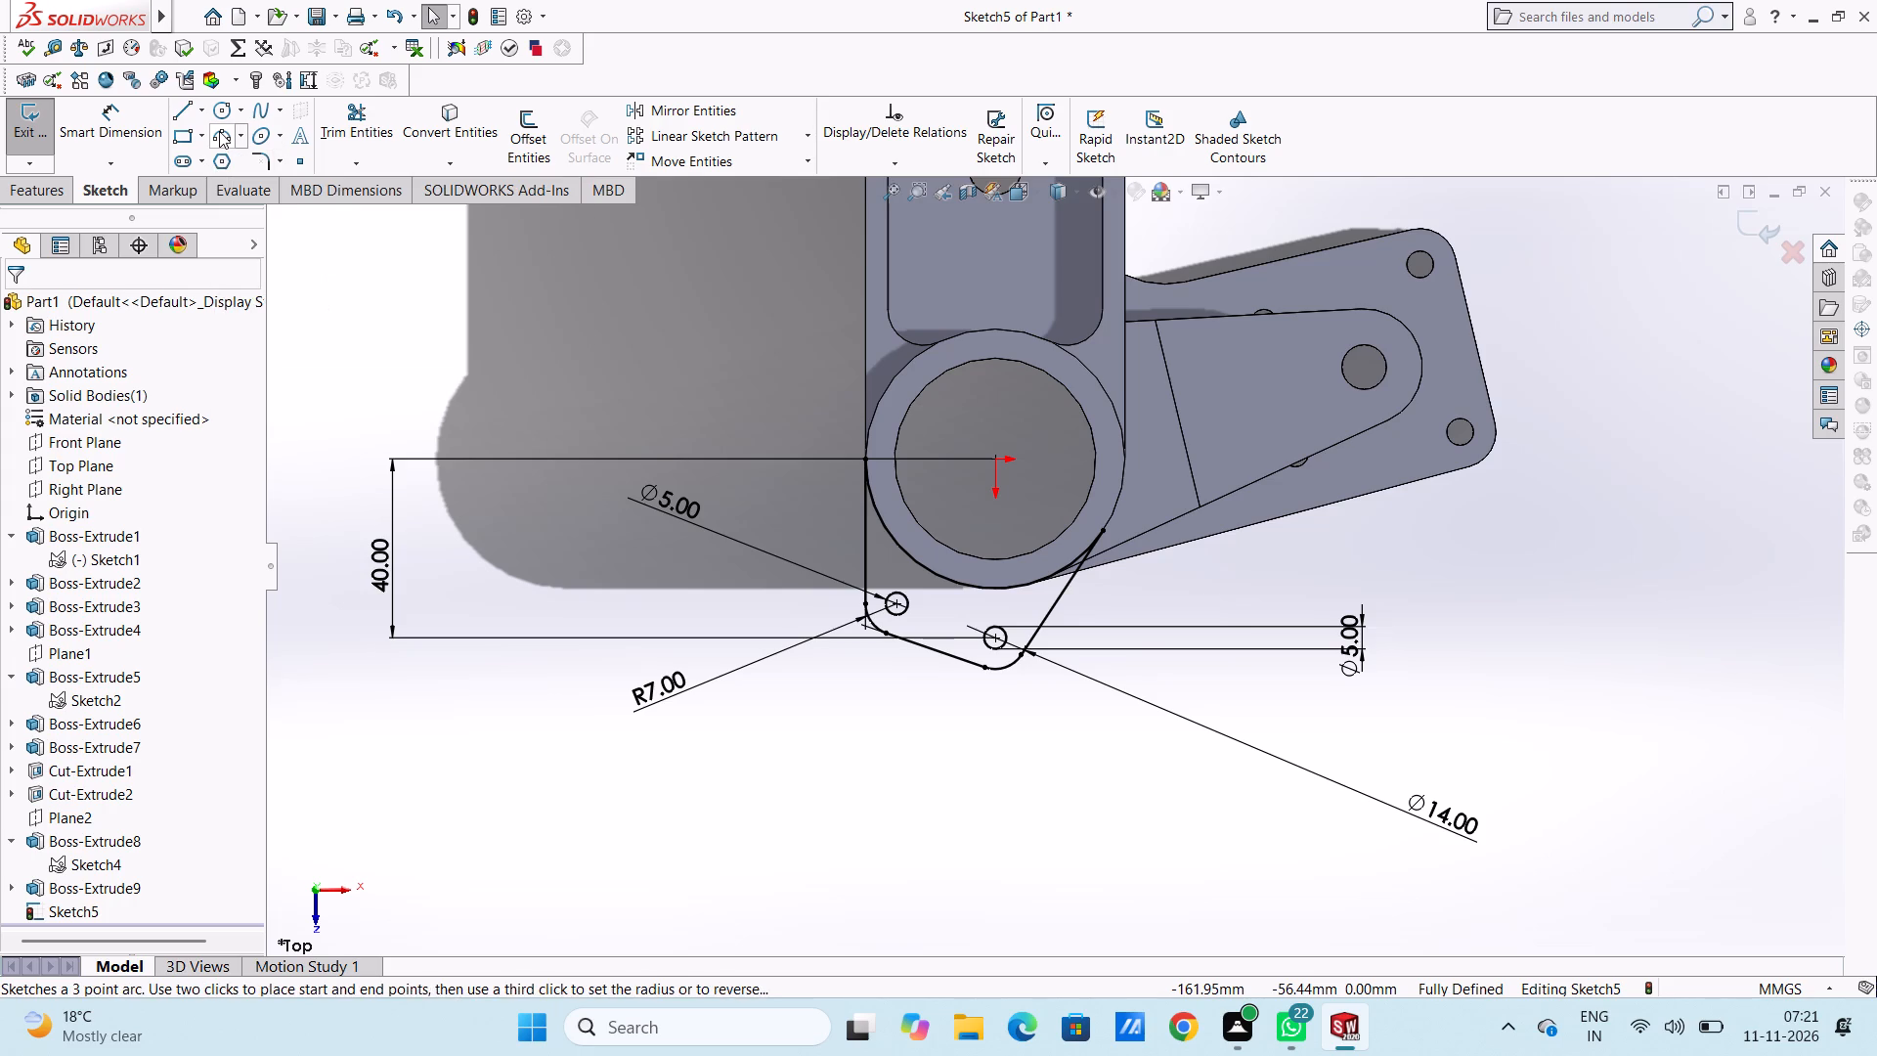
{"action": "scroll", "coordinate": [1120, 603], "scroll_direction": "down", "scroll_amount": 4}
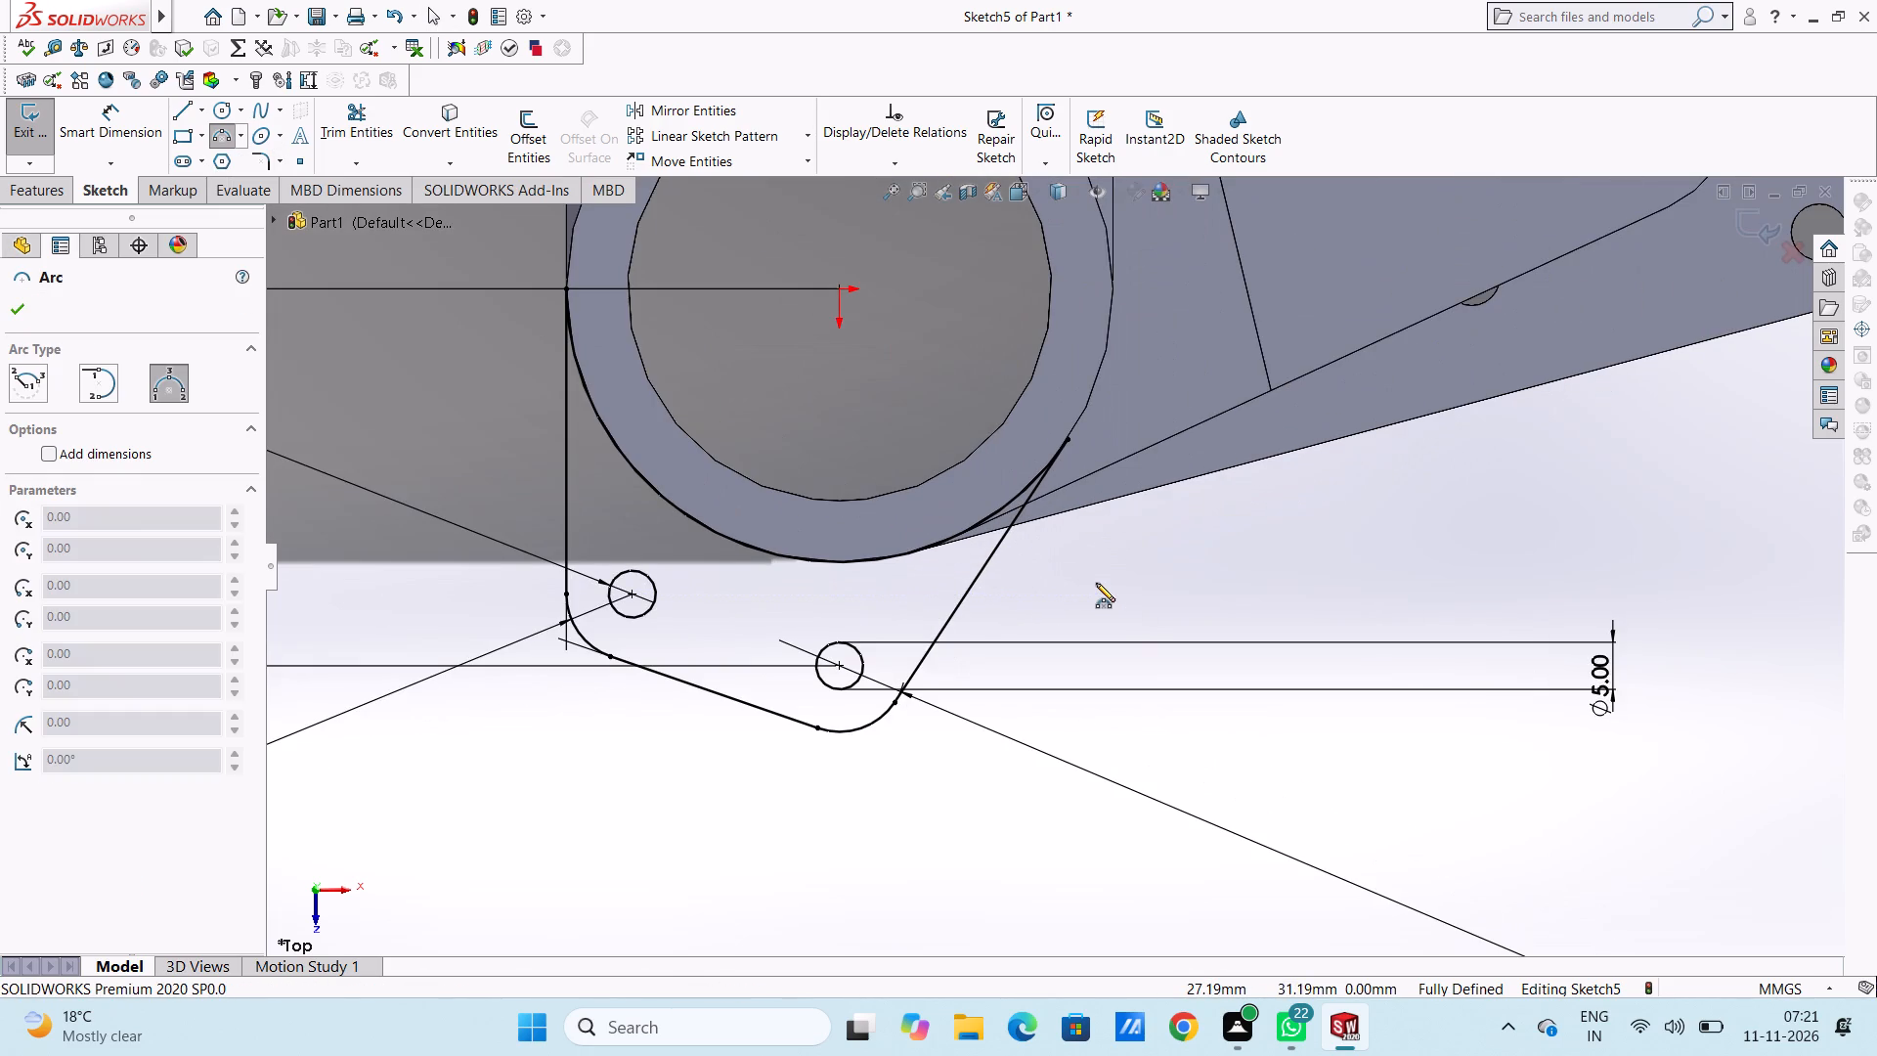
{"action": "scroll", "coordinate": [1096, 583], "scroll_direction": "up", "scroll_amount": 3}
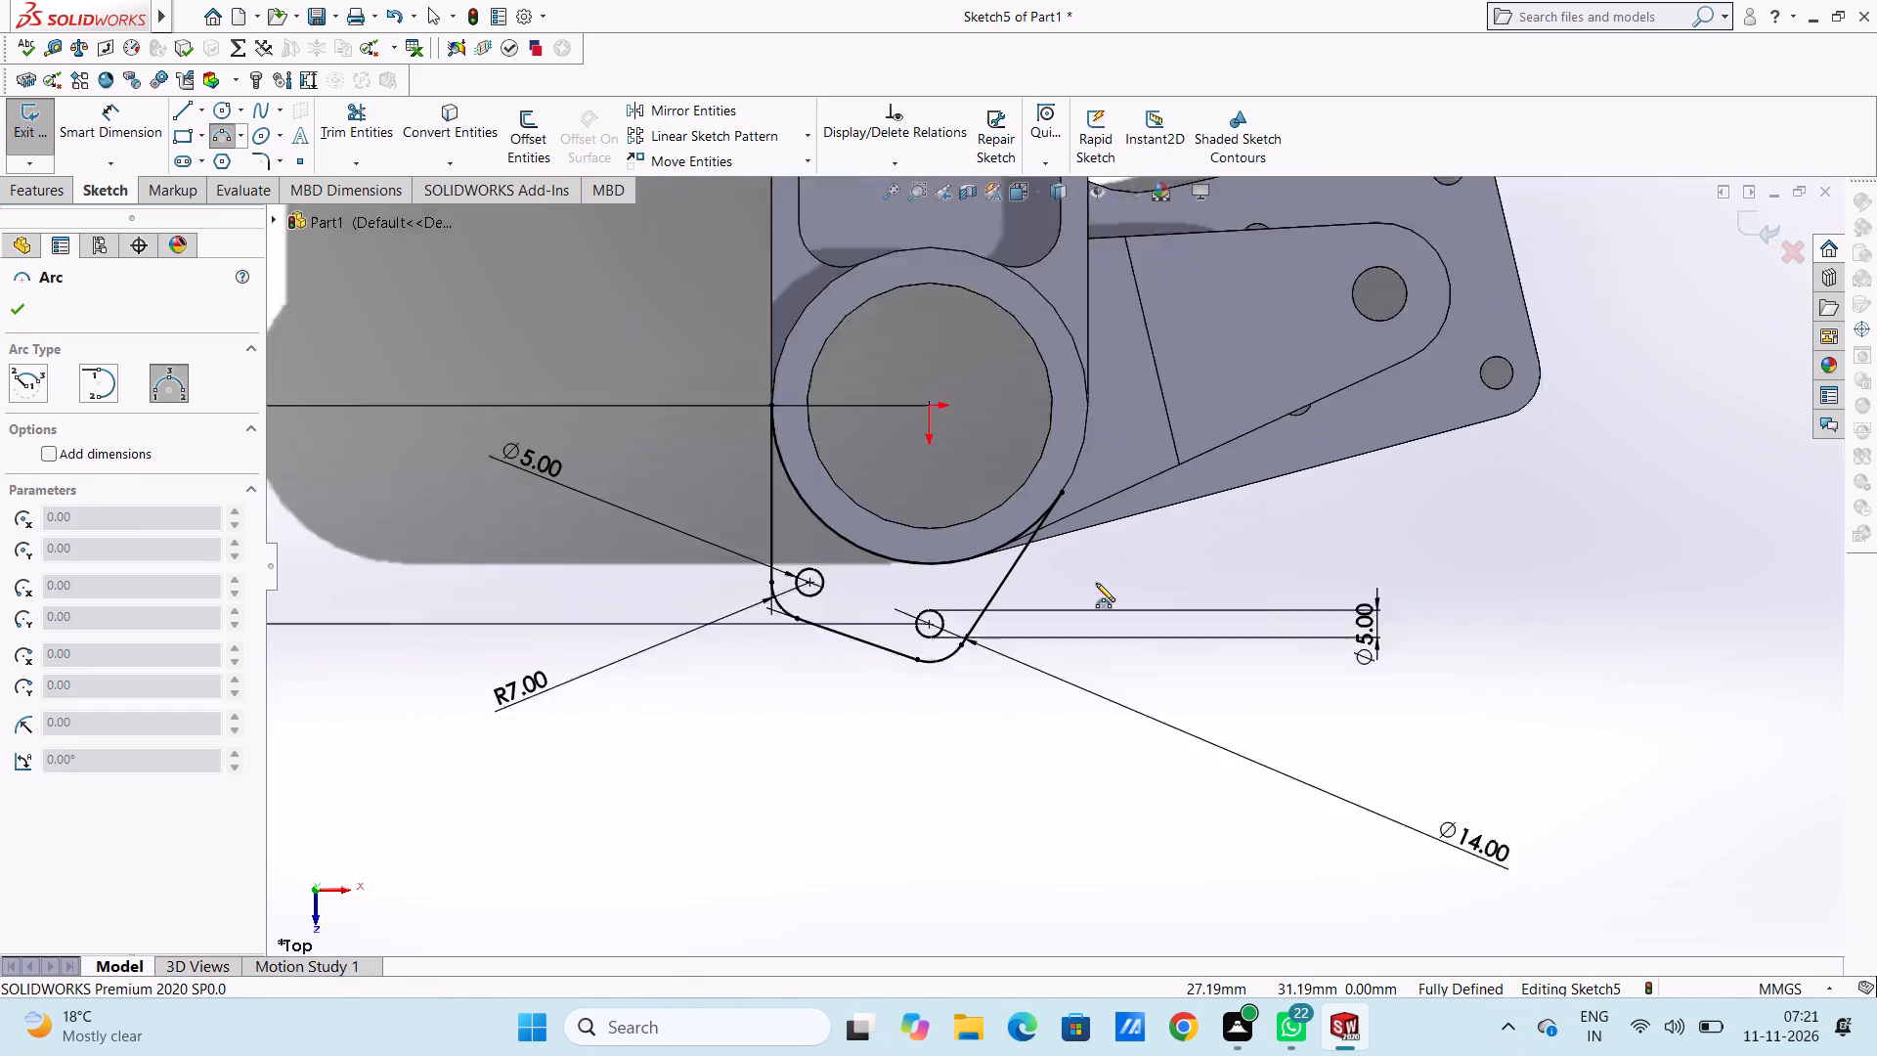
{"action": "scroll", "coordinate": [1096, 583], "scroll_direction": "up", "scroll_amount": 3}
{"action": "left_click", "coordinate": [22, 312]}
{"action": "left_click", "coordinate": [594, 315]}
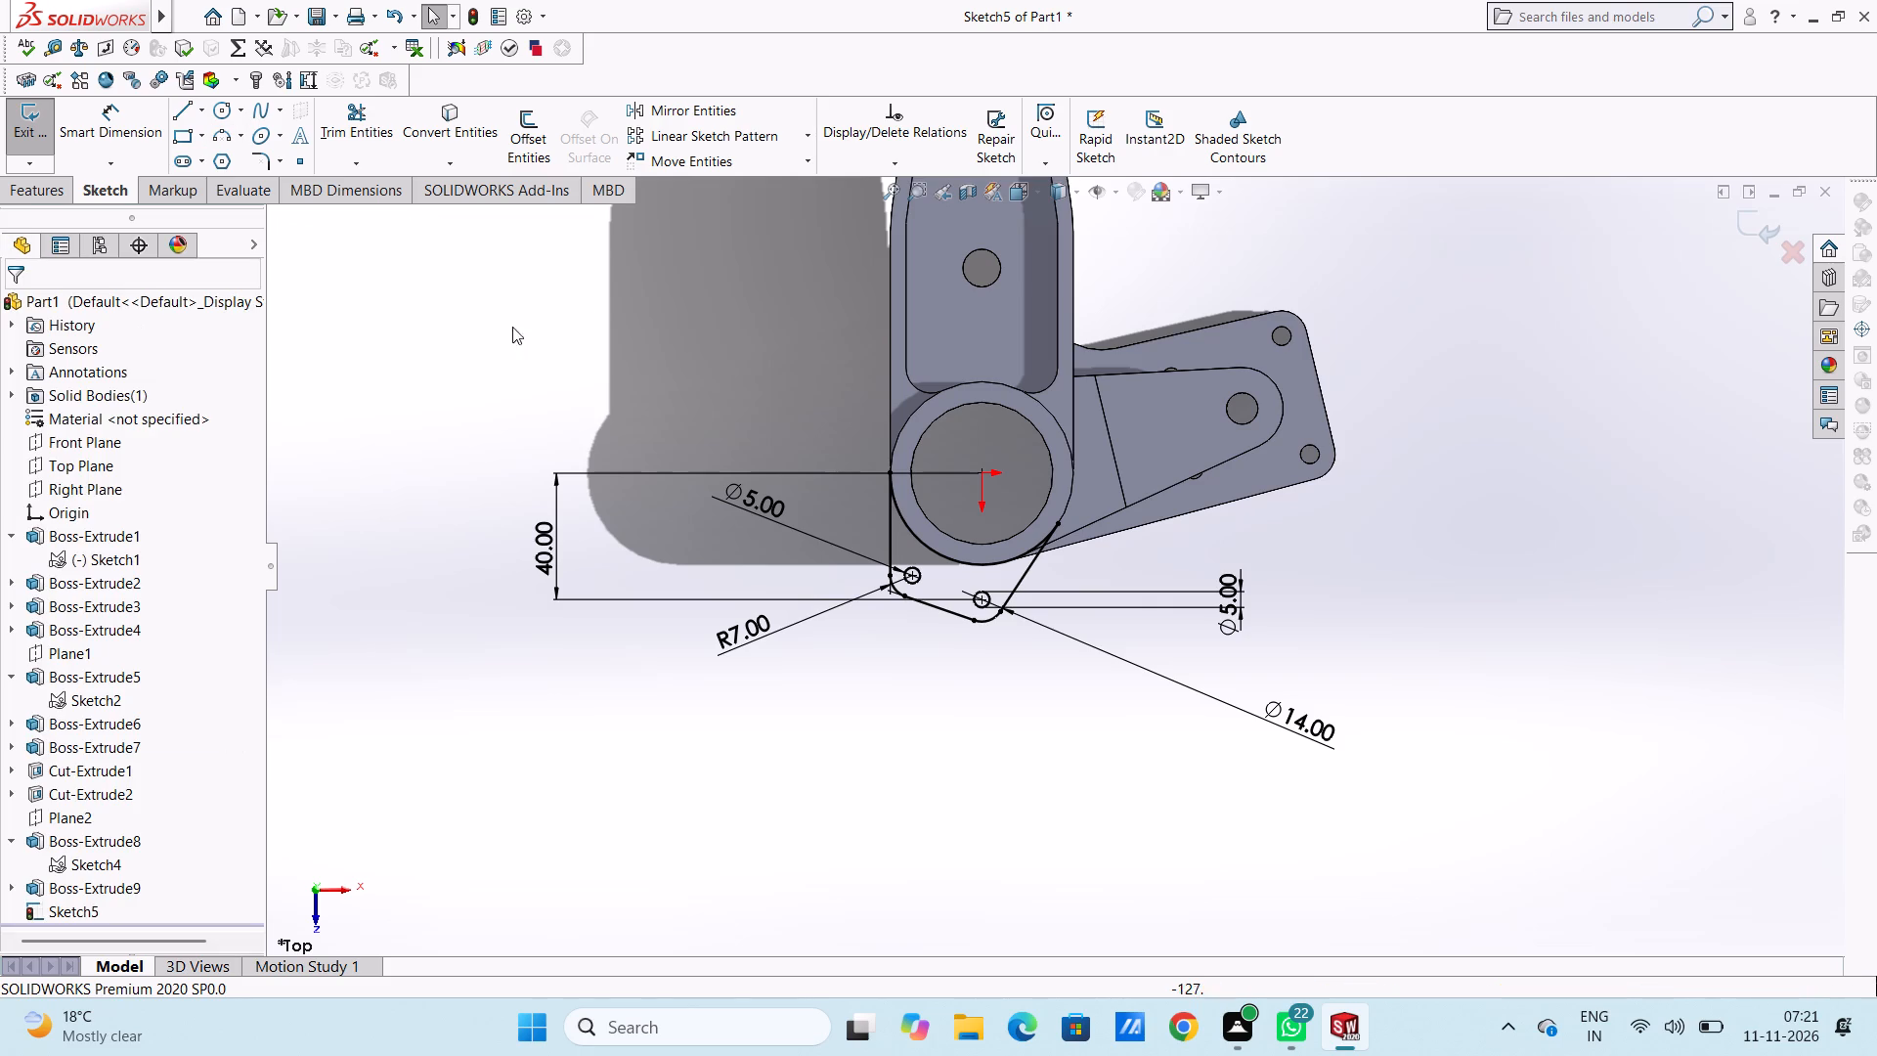
Sketch a circle of 7 mm radius around the lower 5 mm hole, following the rounded corner.
{"action": "left_click", "coordinate": [226, 113]}
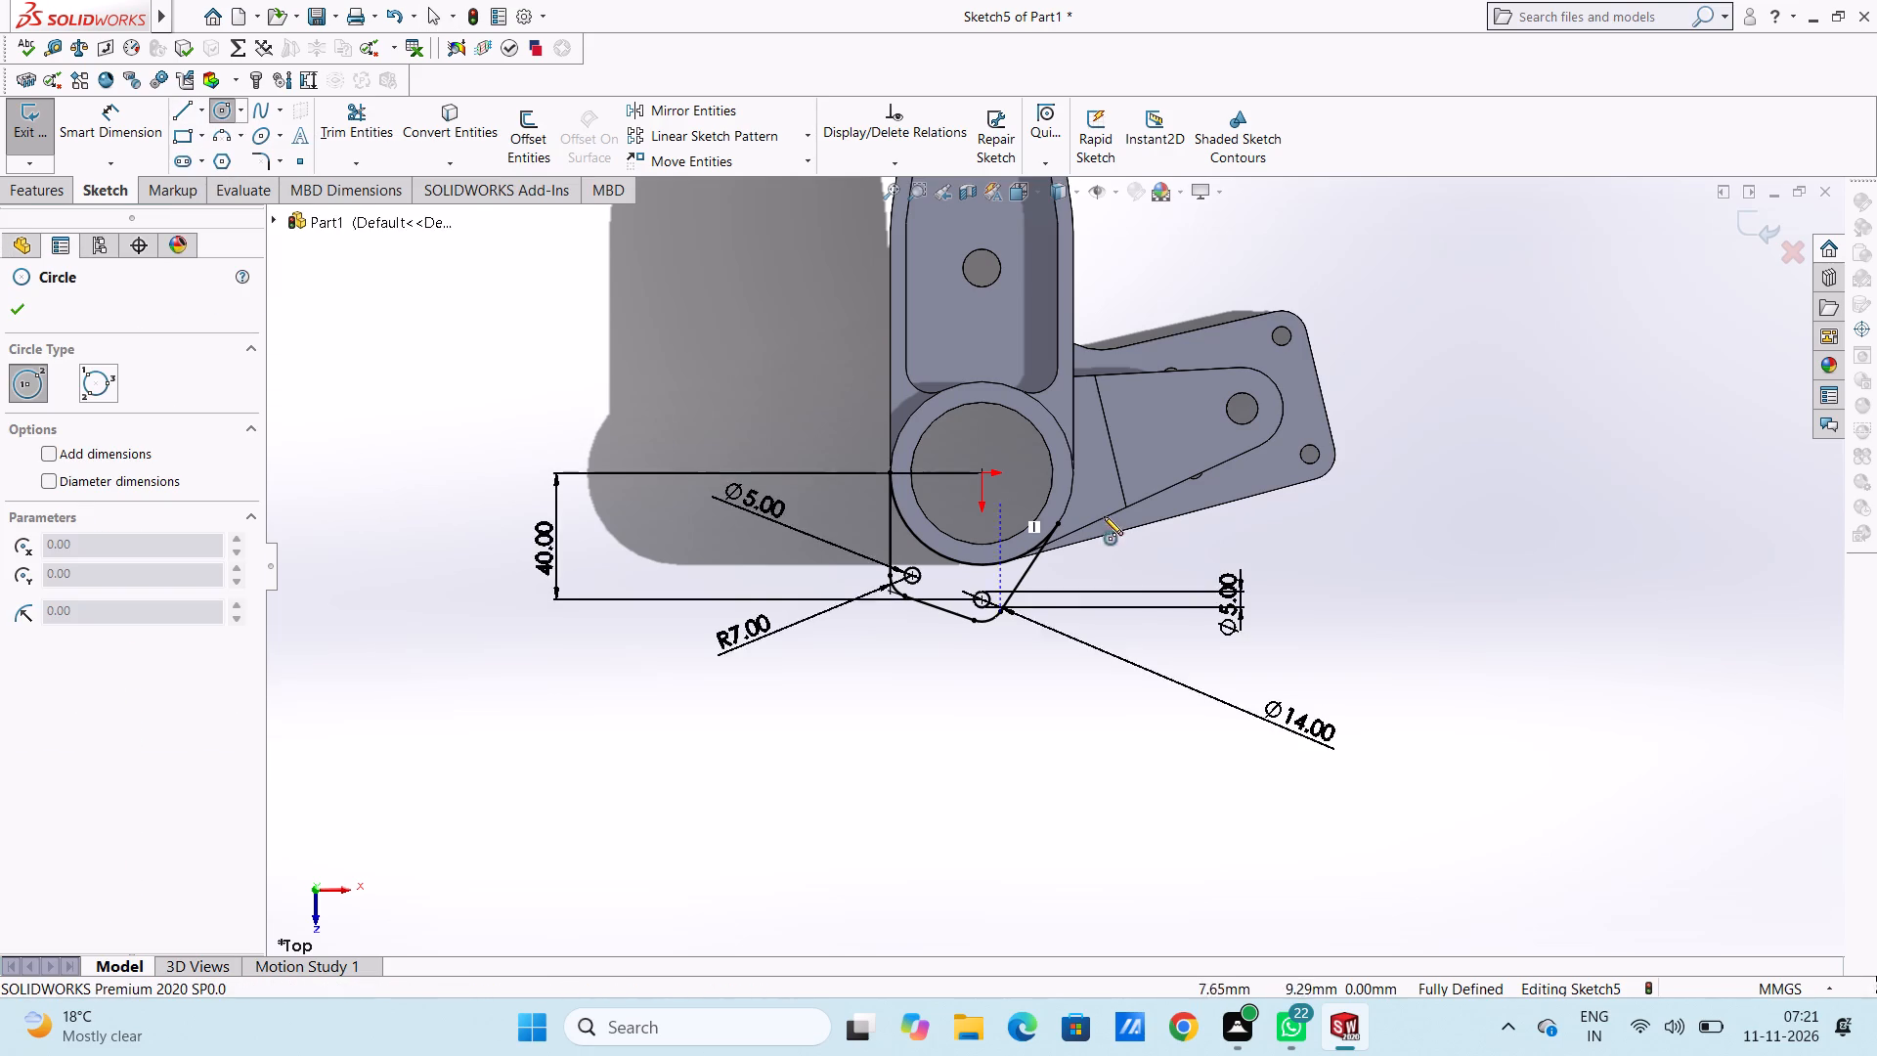
{"action": "scroll", "coordinate": [1059, 598], "scroll_direction": "down", "scroll_amount": 4}
{"action": "scroll", "coordinate": [980, 545], "scroll_direction": "down", "scroll_amount": 4}
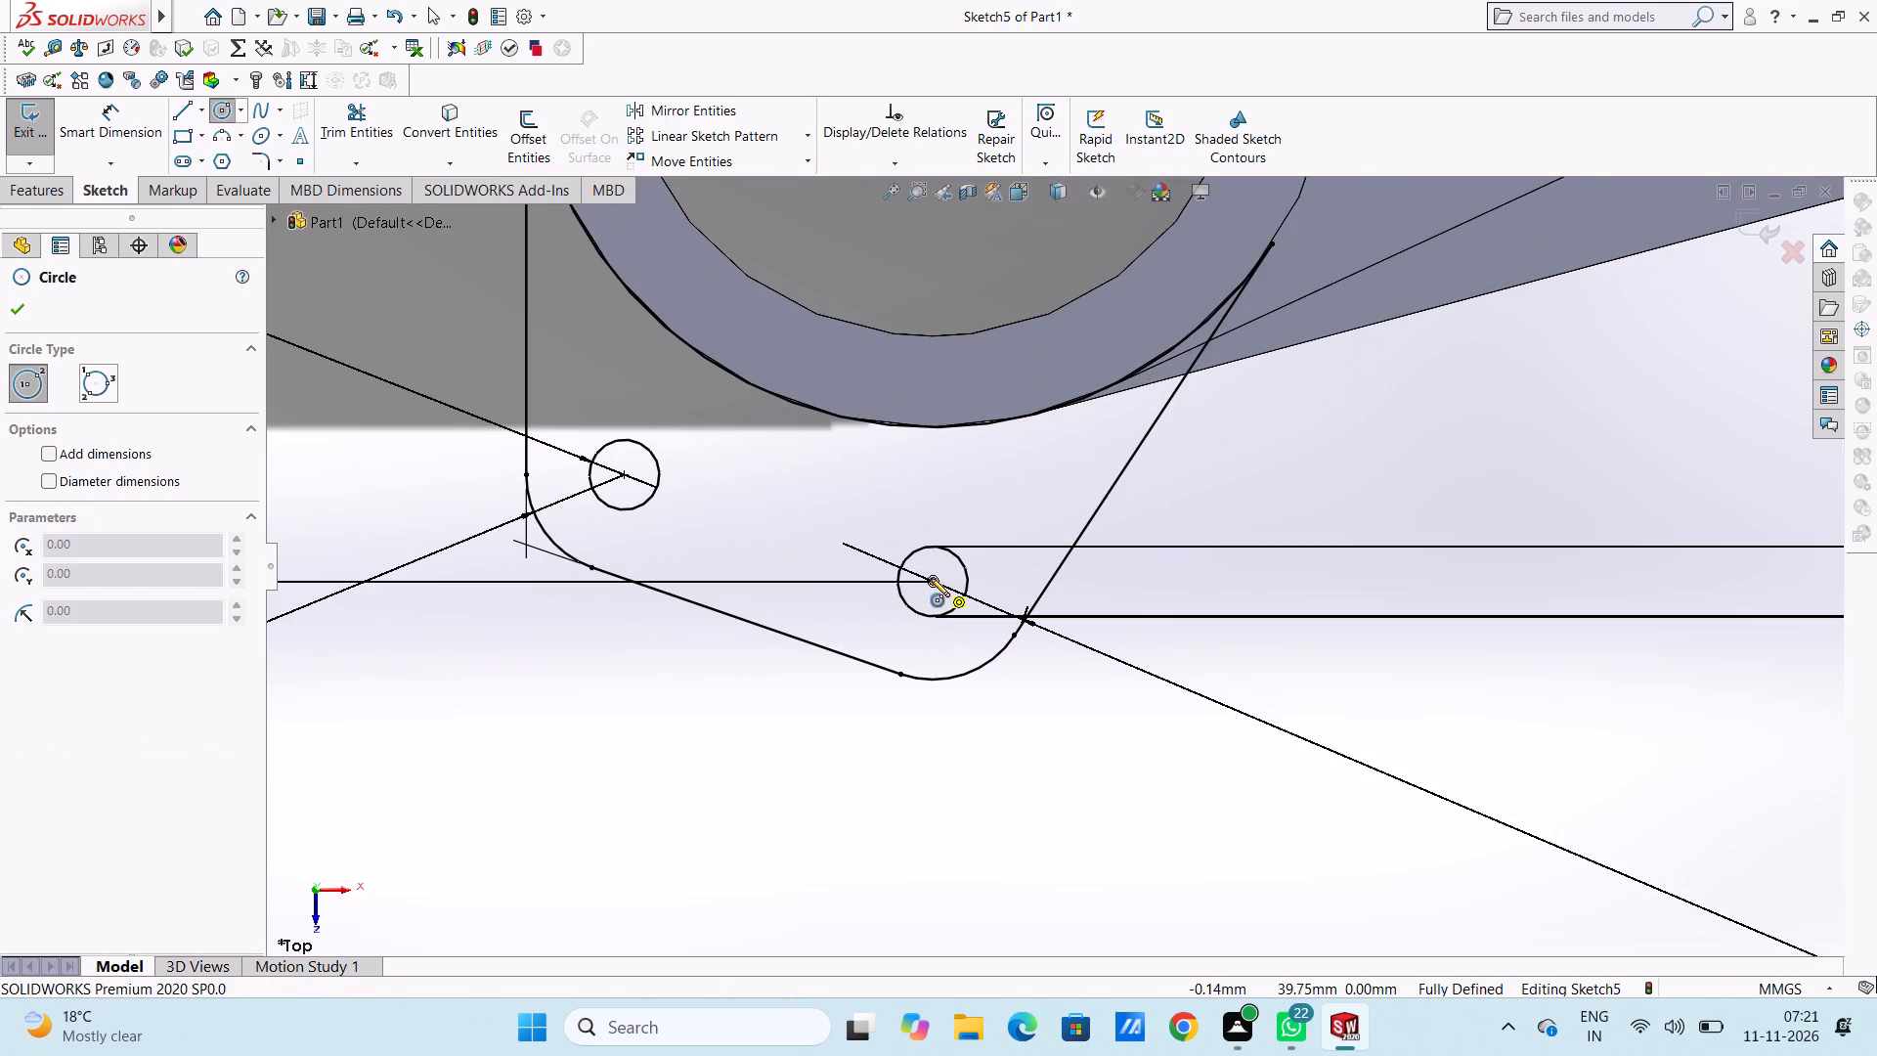
{"action": "left_click", "coordinate": [931, 578]}
{"action": "left_click", "coordinate": [970, 673]}
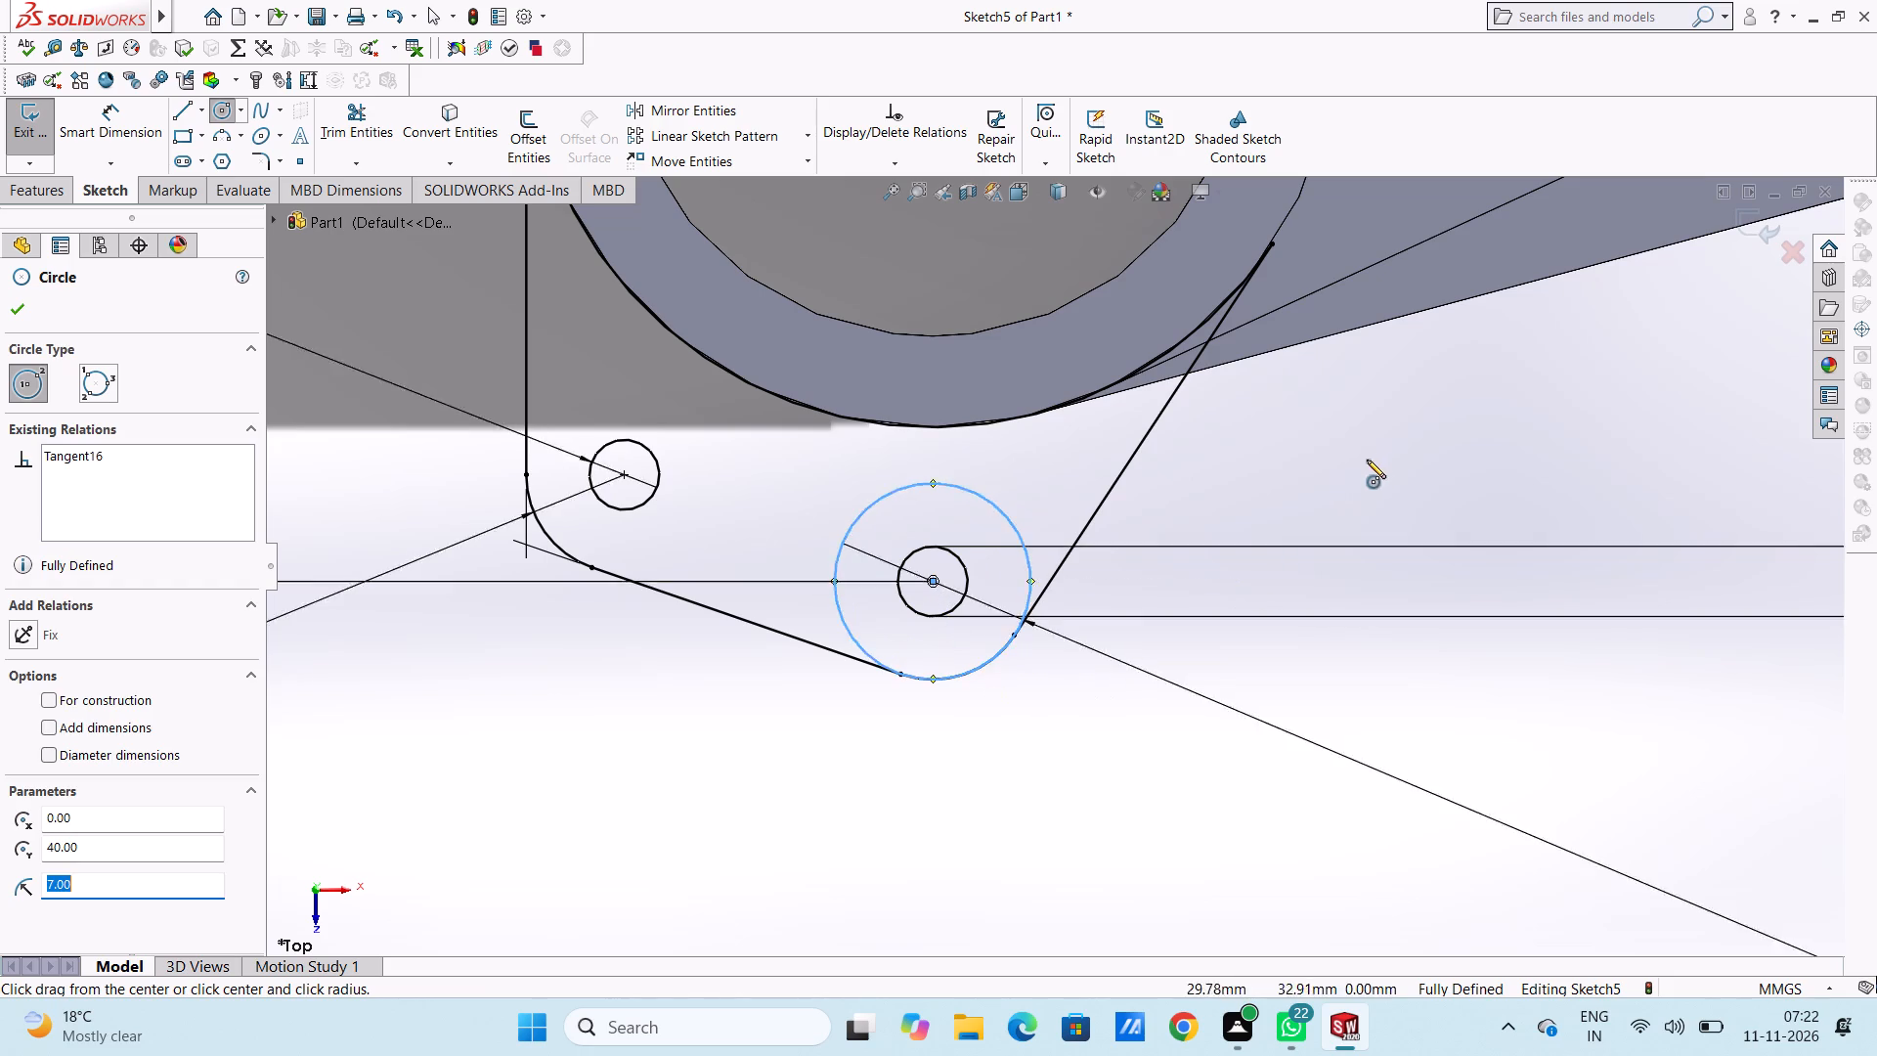
{"action": "right_click", "coordinate": [1370, 453]}
{"action": "double_click", "coordinate": [1400, 474]}
{"action": "scroll", "coordinate": [1289, 477], "scroll_direction": "up", "scroll_amount": 3}
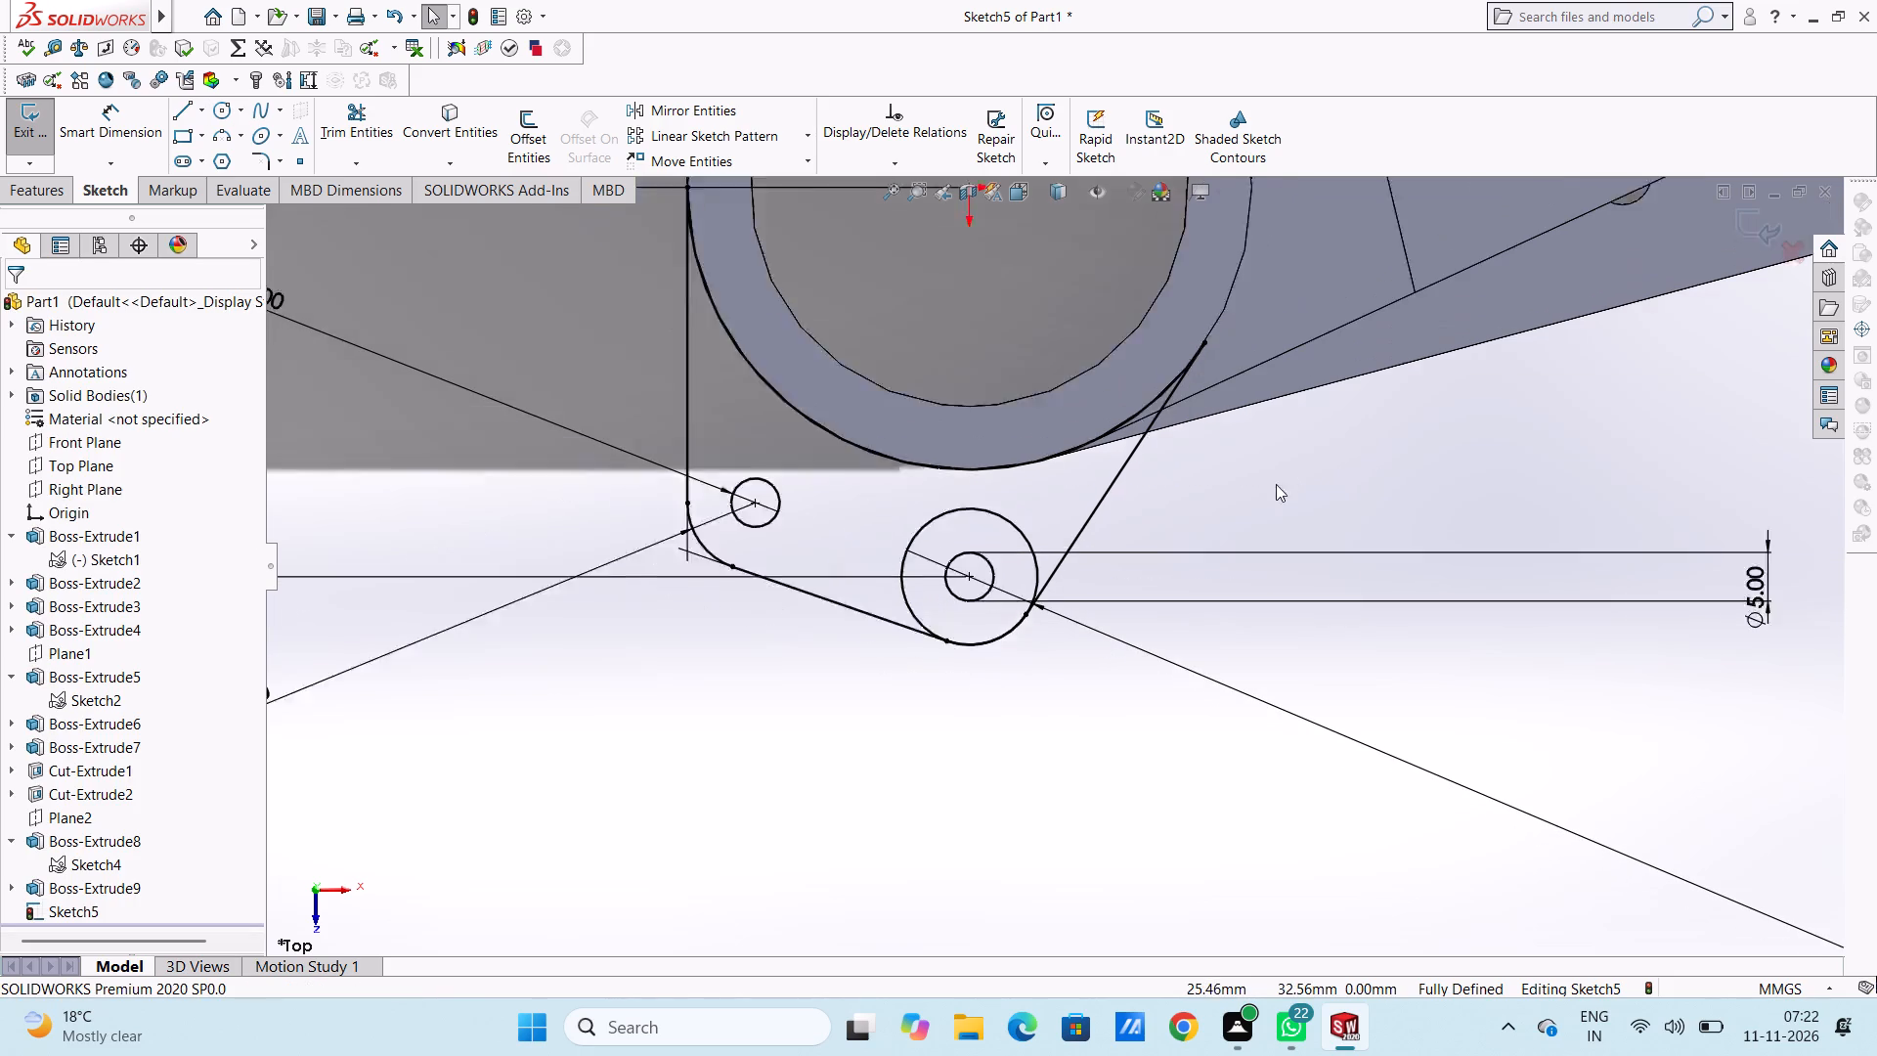
{"action": "scroll", "coordinate": [1276, 484], "scroll_direction": "up", "scroll_amount": 2}
Sketch a vertical line about 12 mm long from the 7 mm radius circle's right quadrant up to the large circle's arc.
{"action": "left_click", "coordinate": [185, 114]}
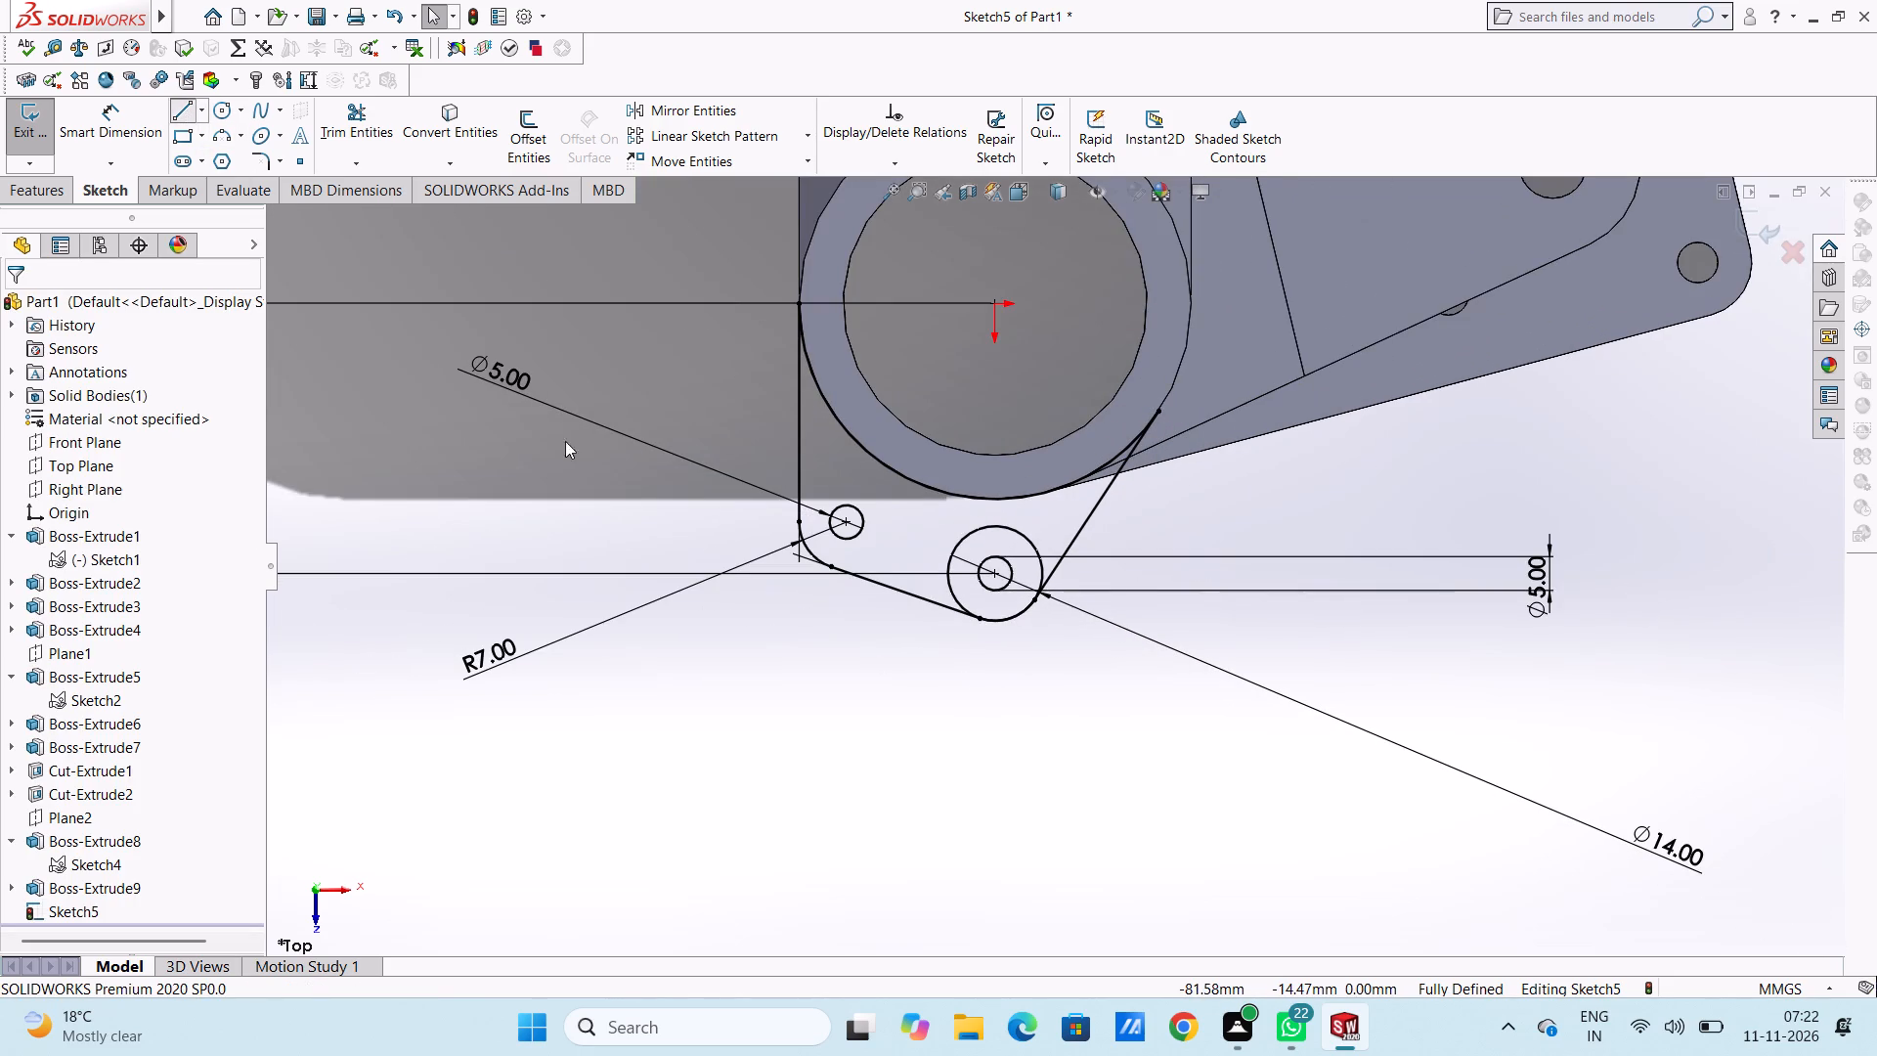
{"action": "scroll", "coordinate": [1053, 498], "scroll_direction": "down", "scroll_amount": 5}
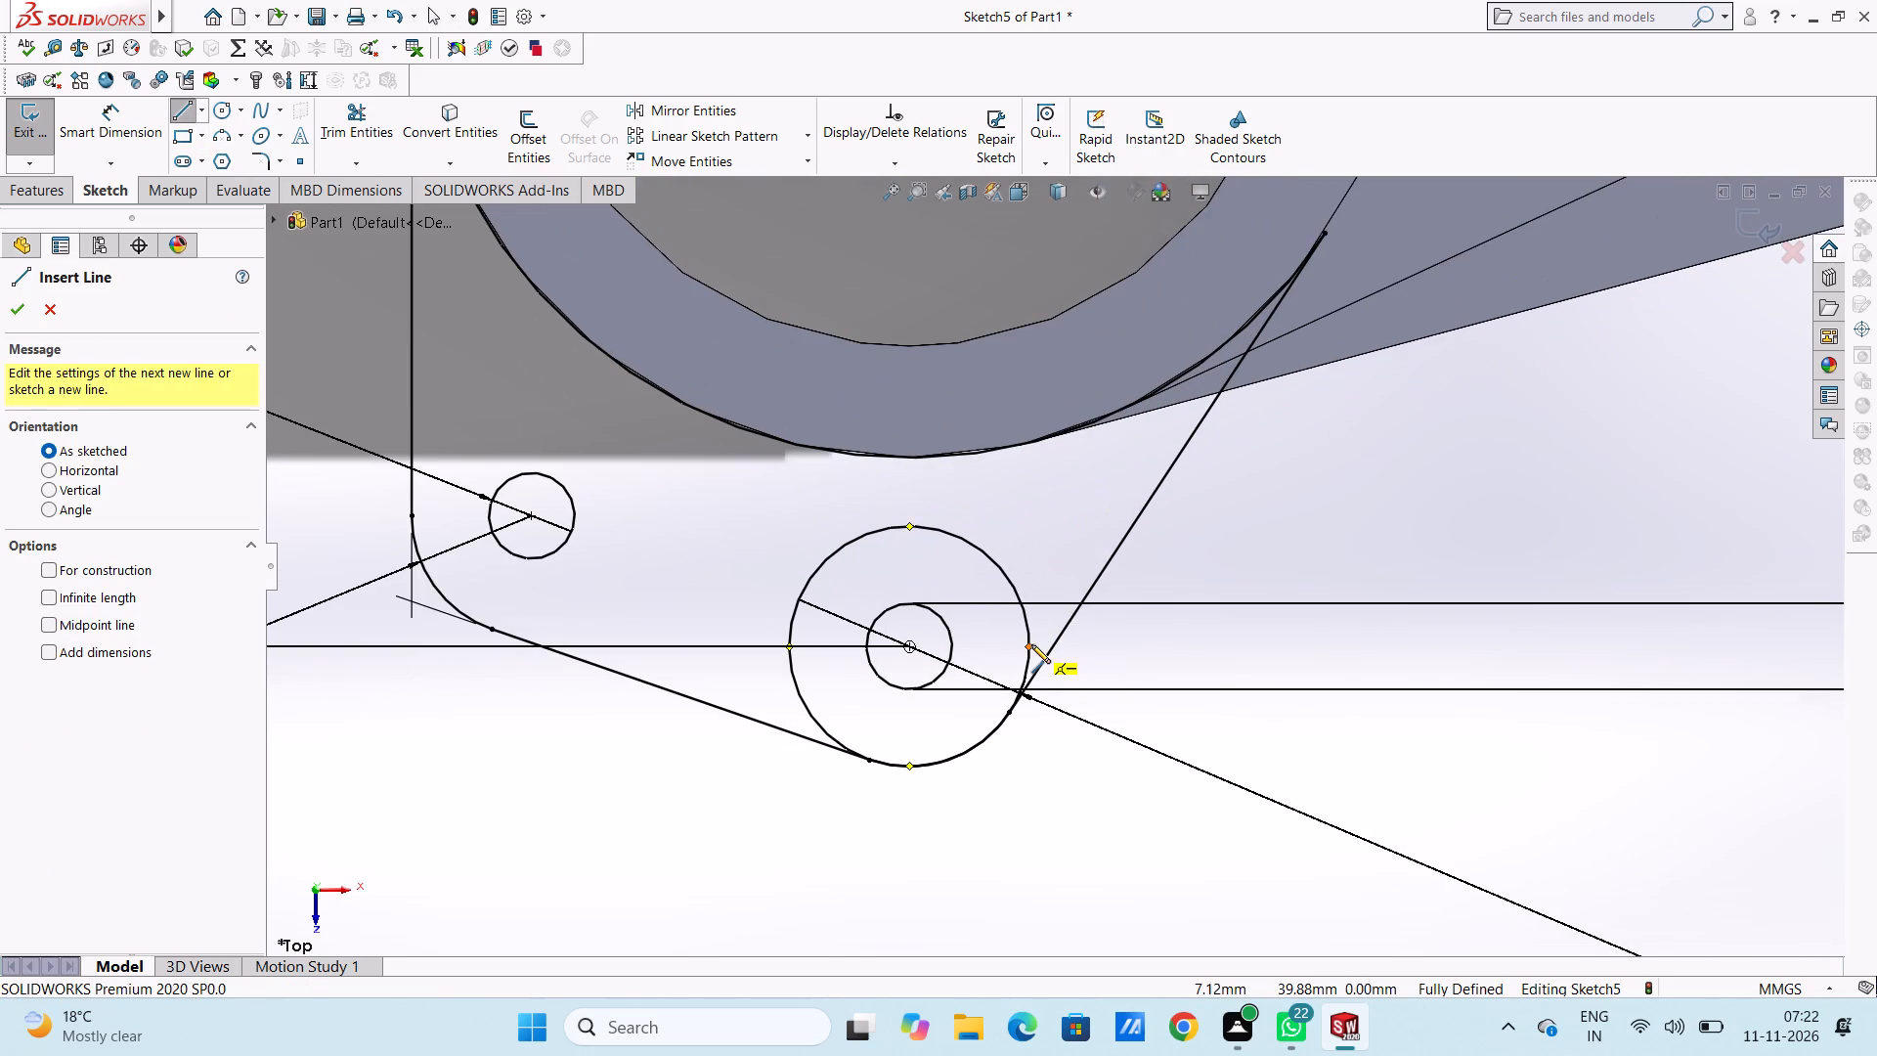
{"action": "left_click", "coordinate": [1028, 643]}
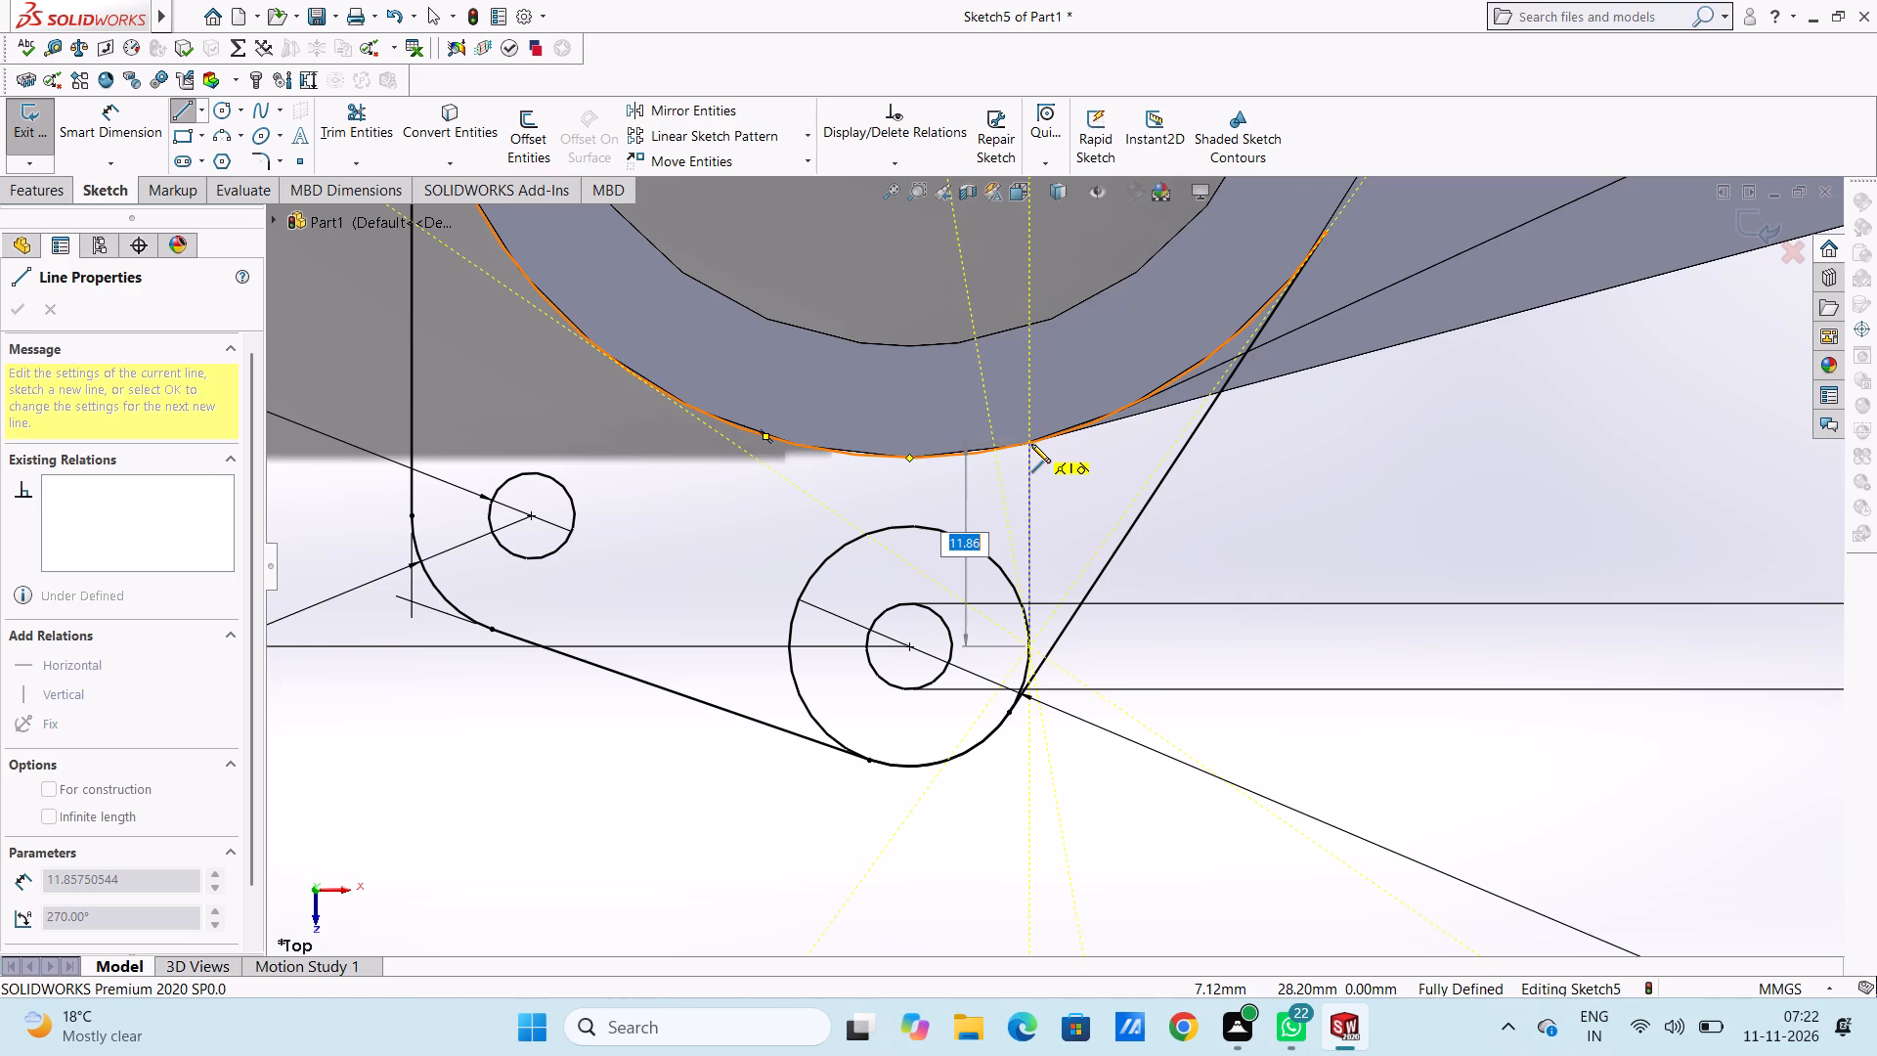
{"action": "left_click", "coordinate": [1031, 444]}
{"action": "right_click", "coordinate": [1386, 454]}
{"action": "left_click", "coordinate": [1410, 461]}
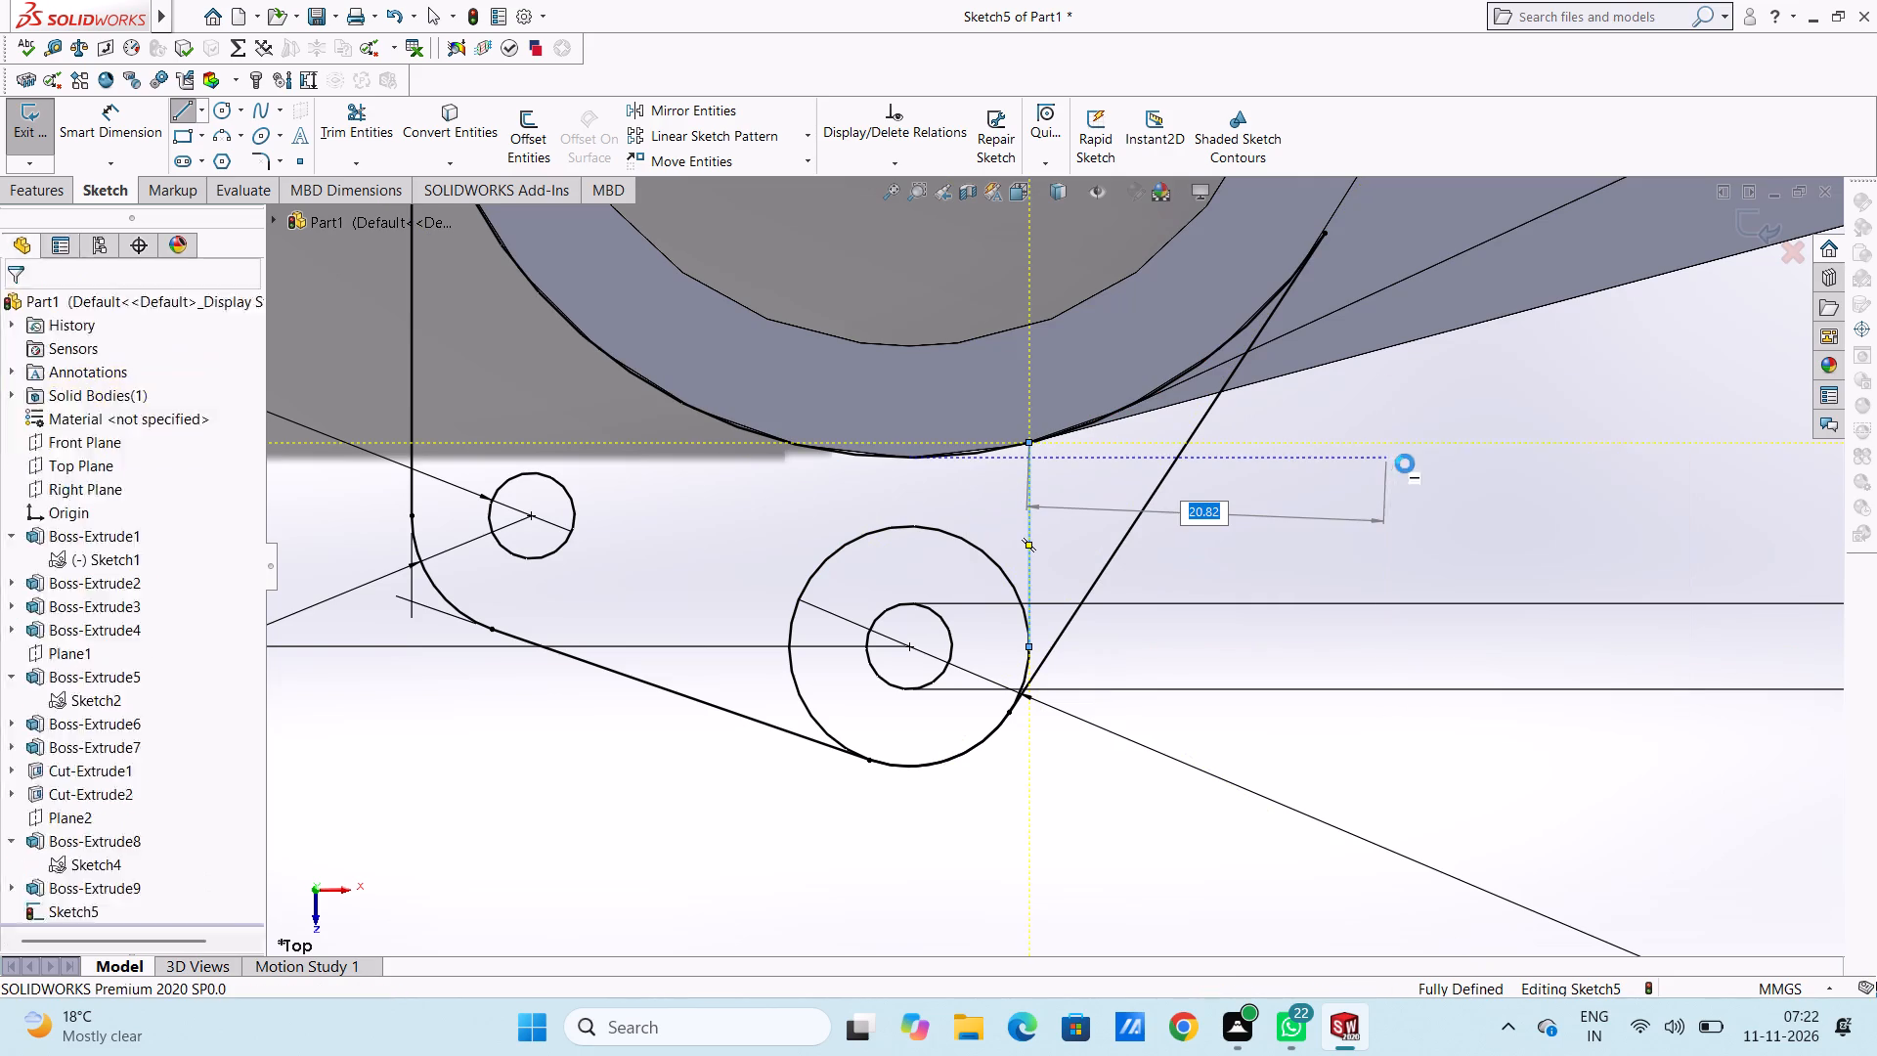
{"action": "left_click", "coordinate": [1396, 471]}
{"action": "scroll", "coordinate": [1396, 472], "scroll_direction": "up", "scroll_amount": 6}
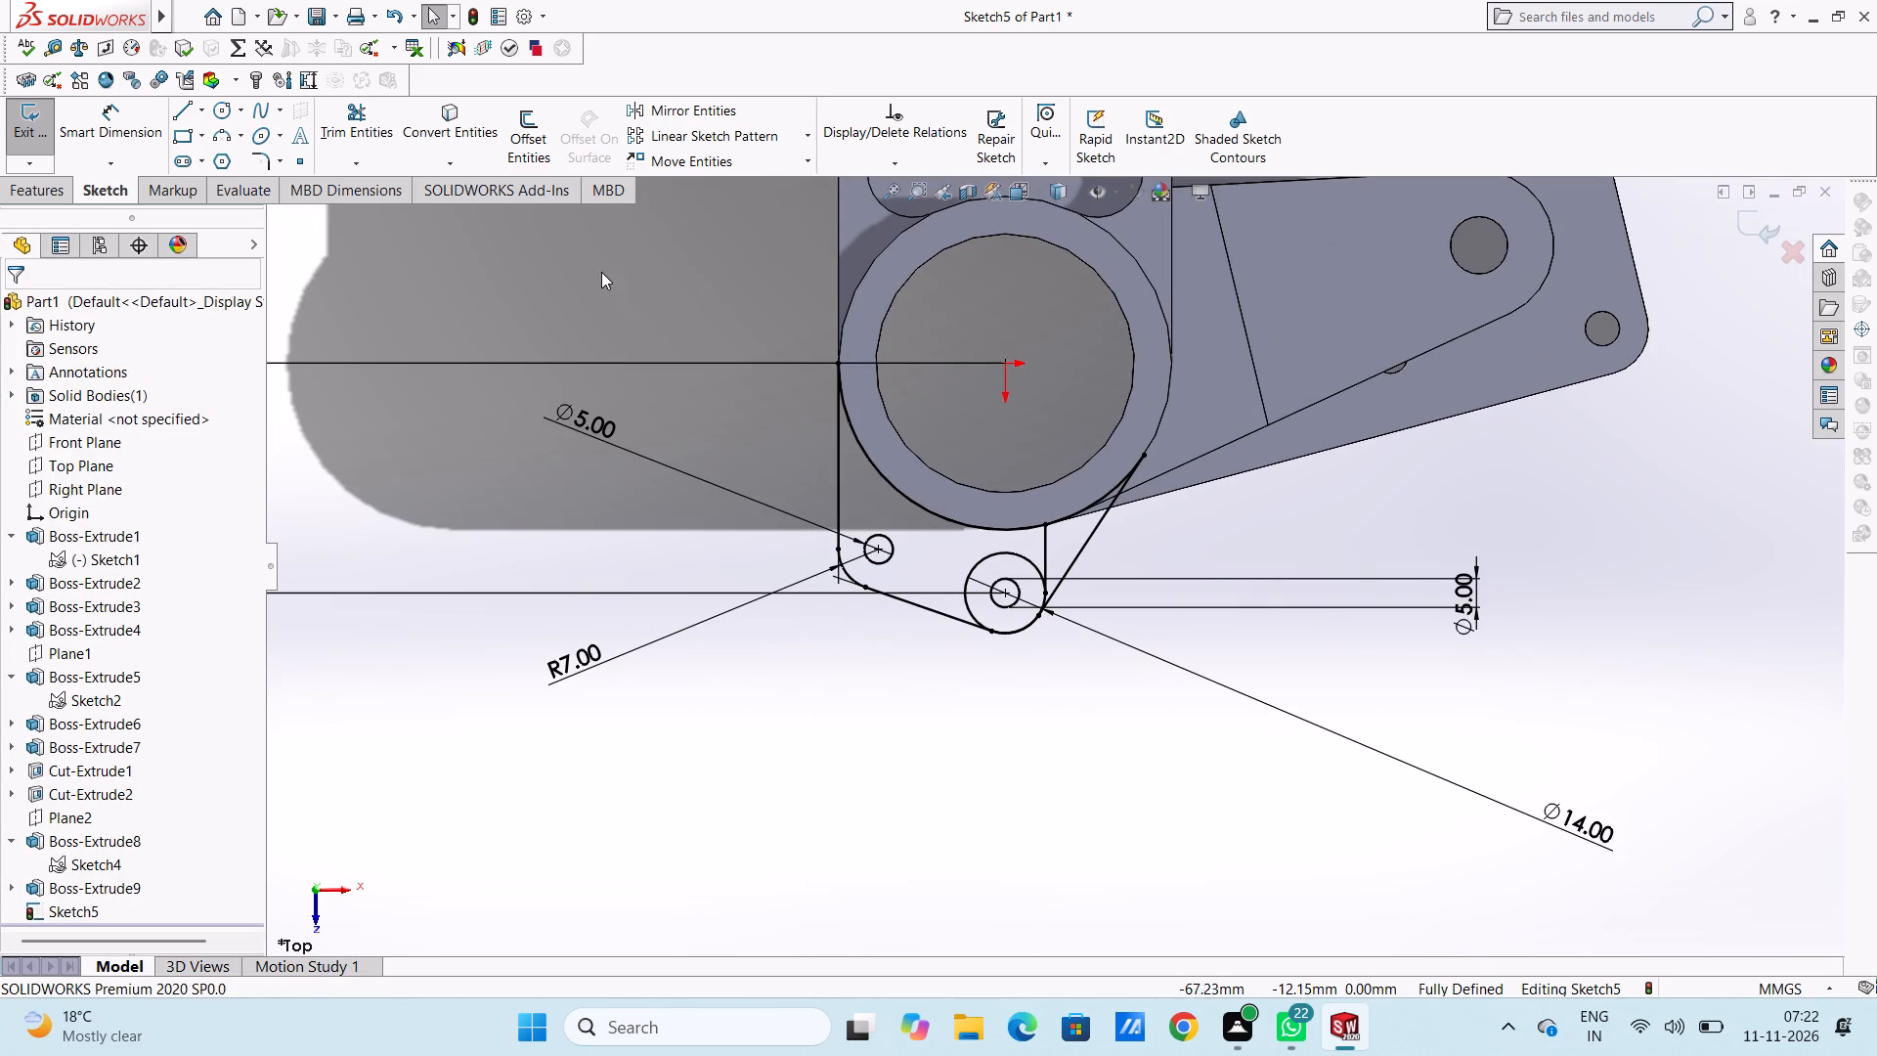
Trim away the right-hand sloped line and the portion of the large arc to the right of the new vertical line.
{"action": "left_click", "coordinate": [355, 112]}
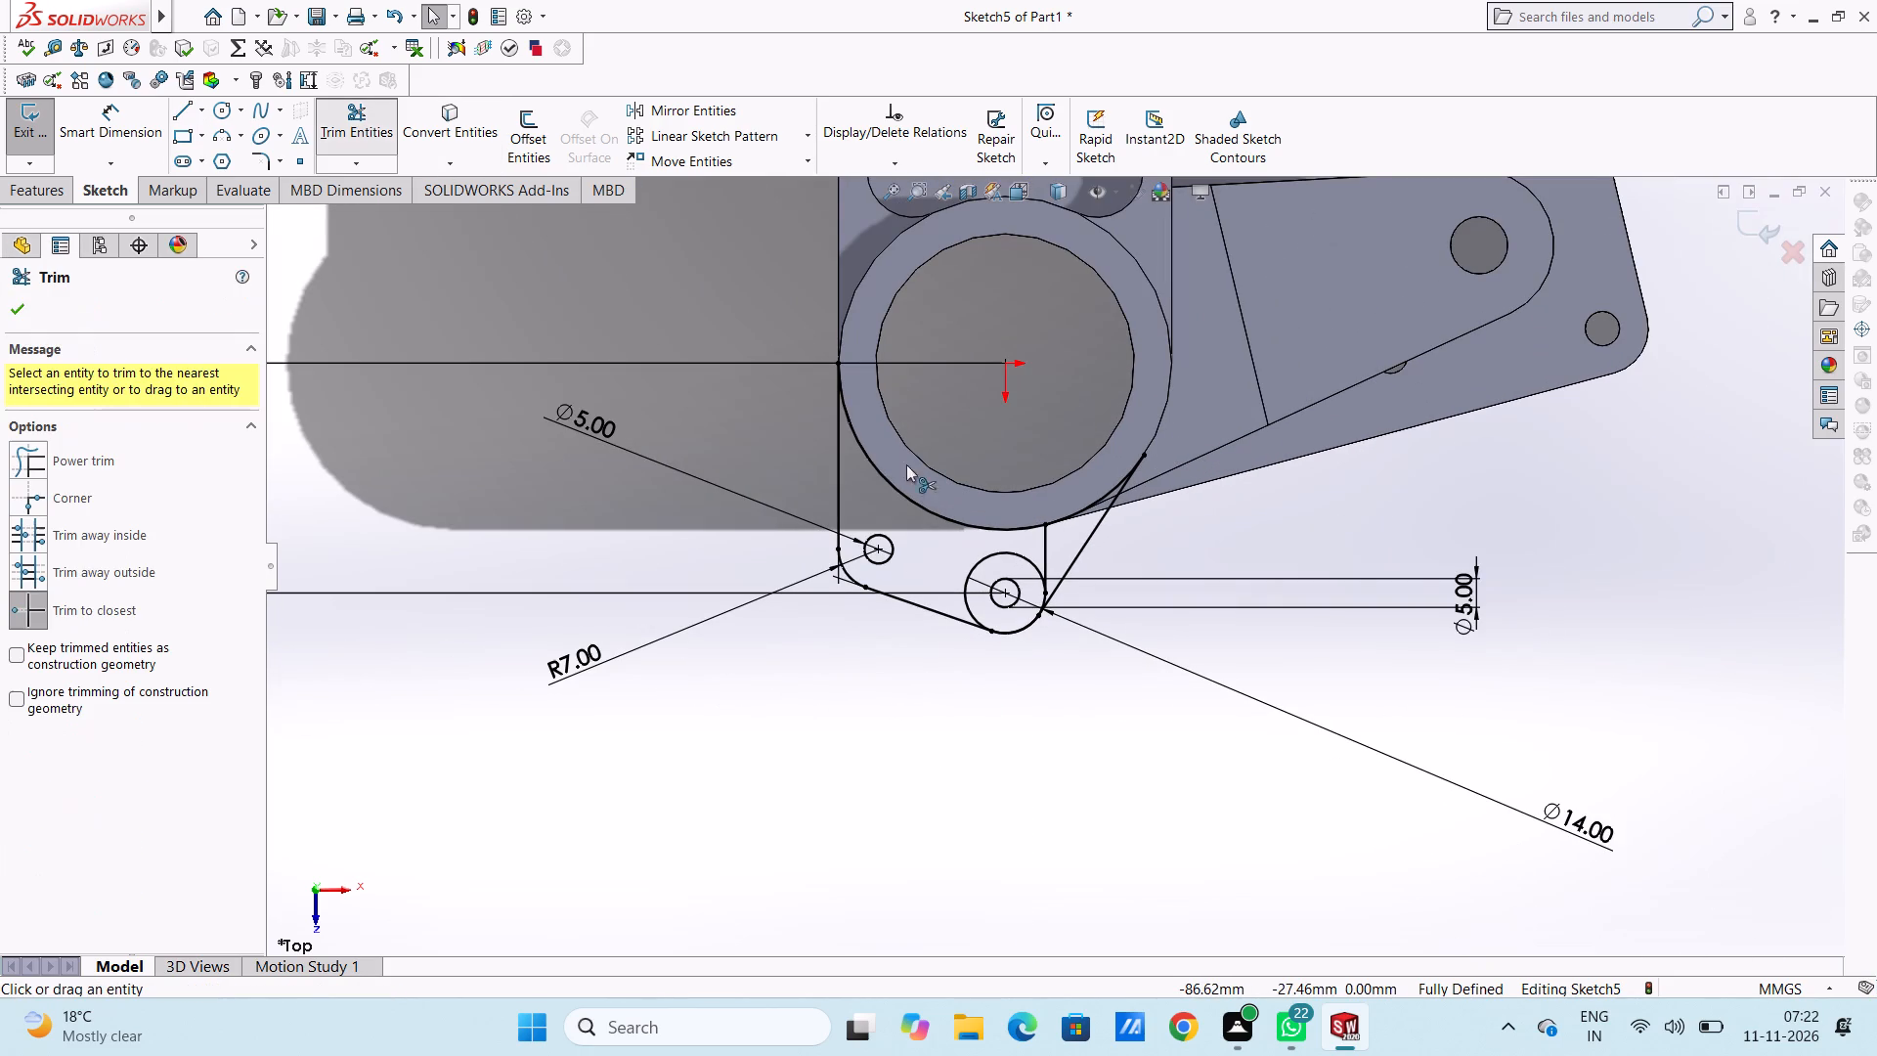
{"action": "scroll", "coordinate": [1136, 492], "scroll_direction": "down", "scroll_amount": 5}
{"action": "left_click", "coordinate": [1068, 491]}
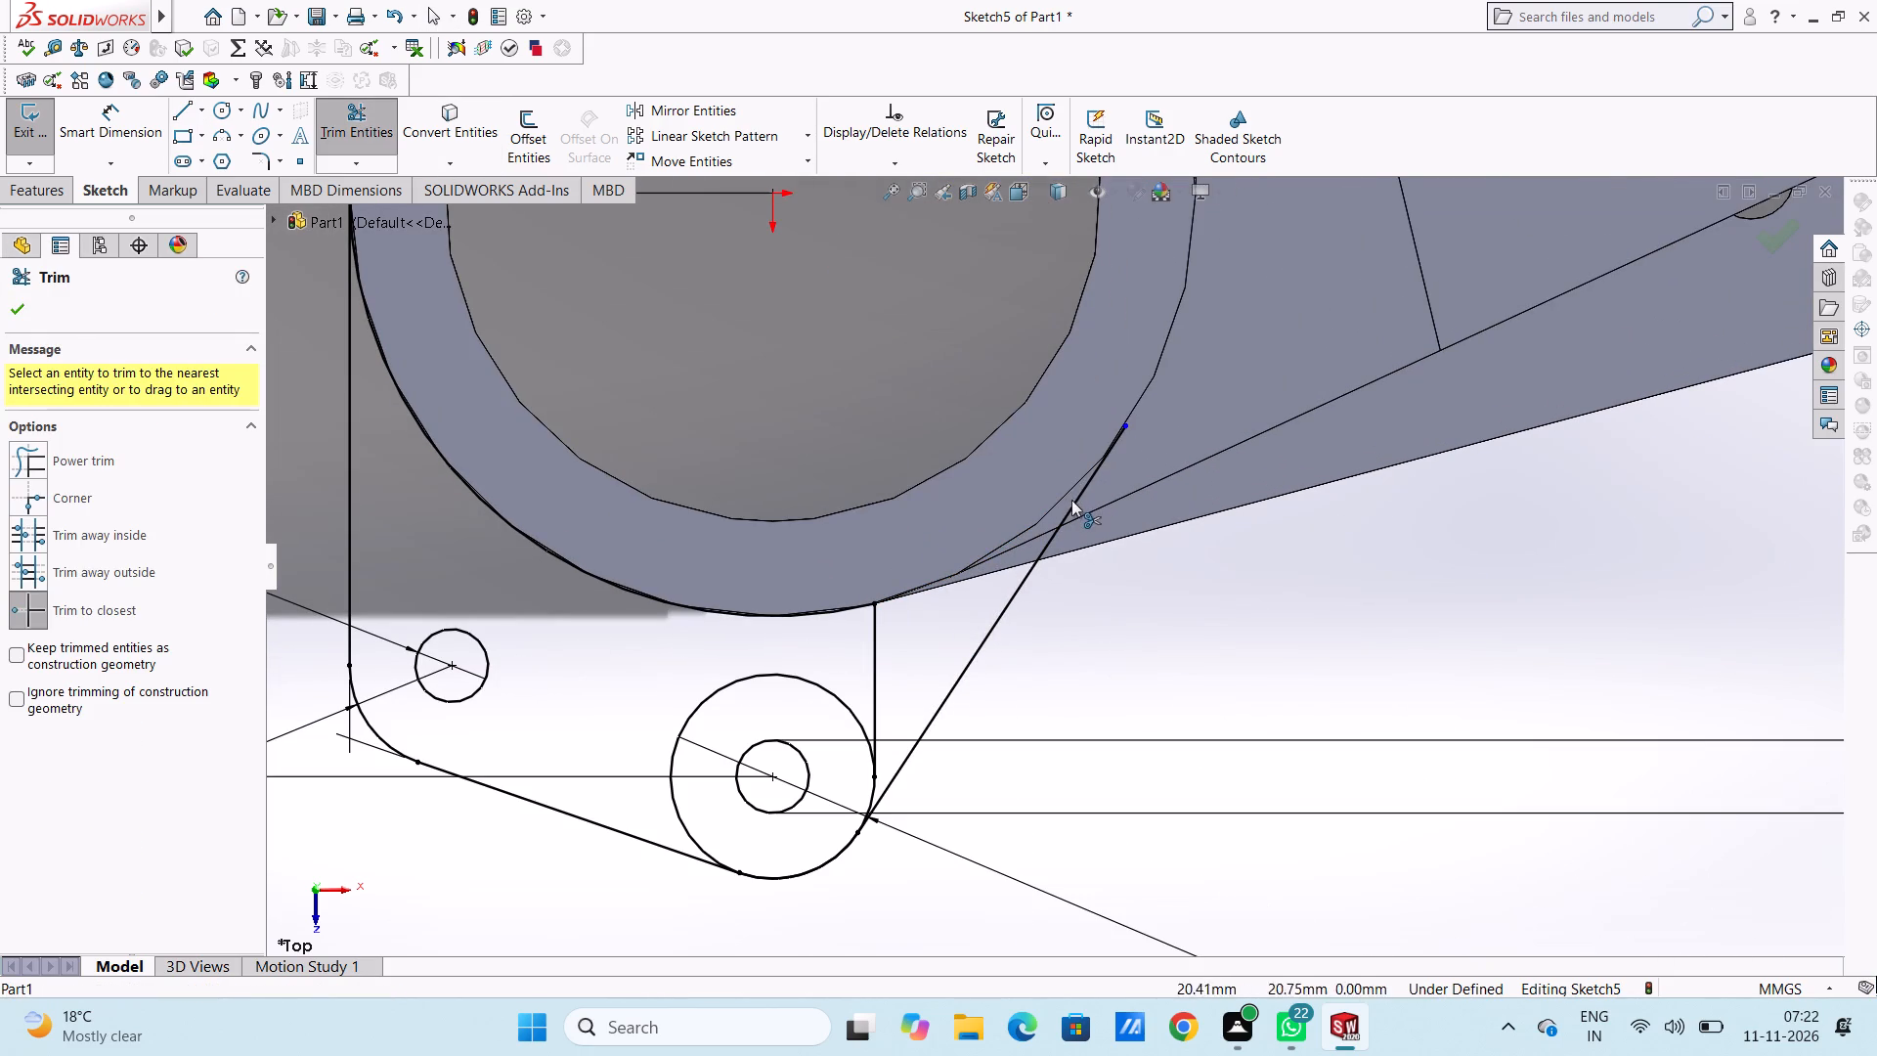
{"action": "left_click", "coordinate": [1072, 500]}
{"action": "scroll", "coordinate": [1080, 626], "scroll_direction": "up", "scroll_amount": 7}
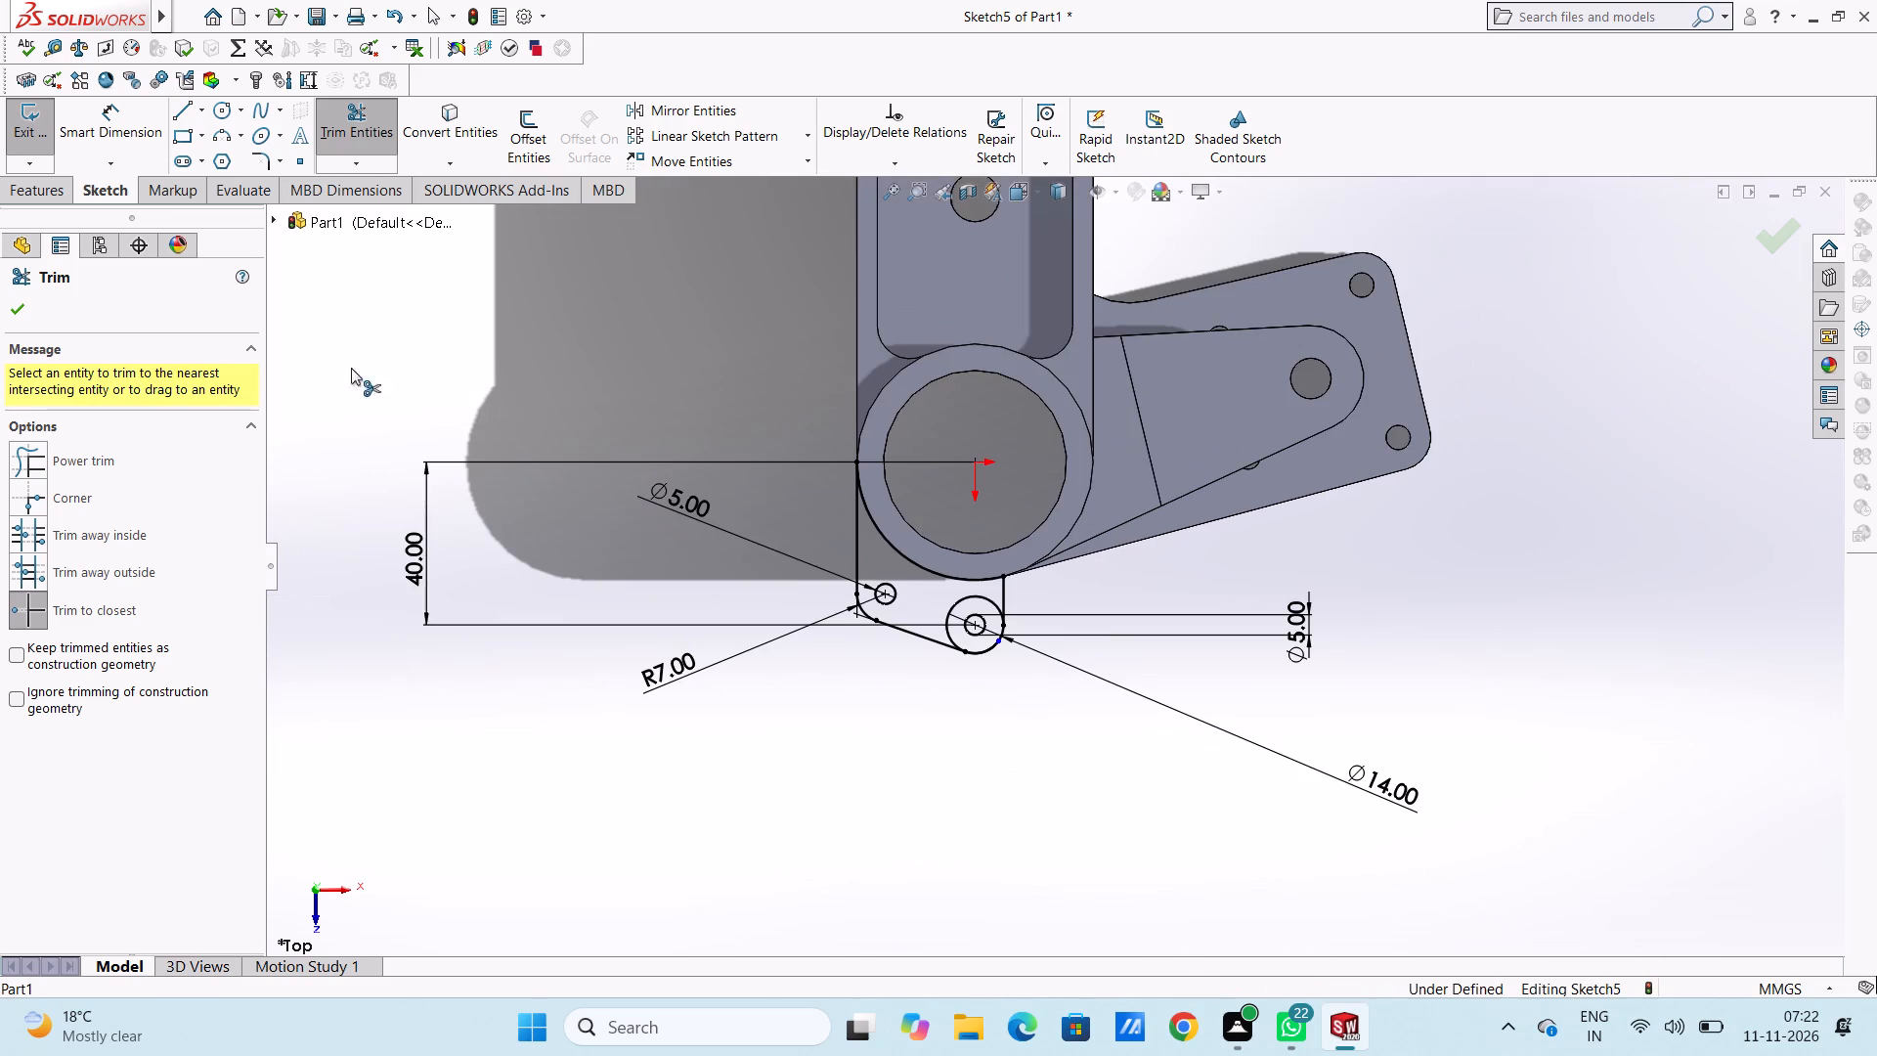
{"action": "left_click", "coordinate": [26, 299]}
{"action": "left_click", "coordinate": [481, 339]}
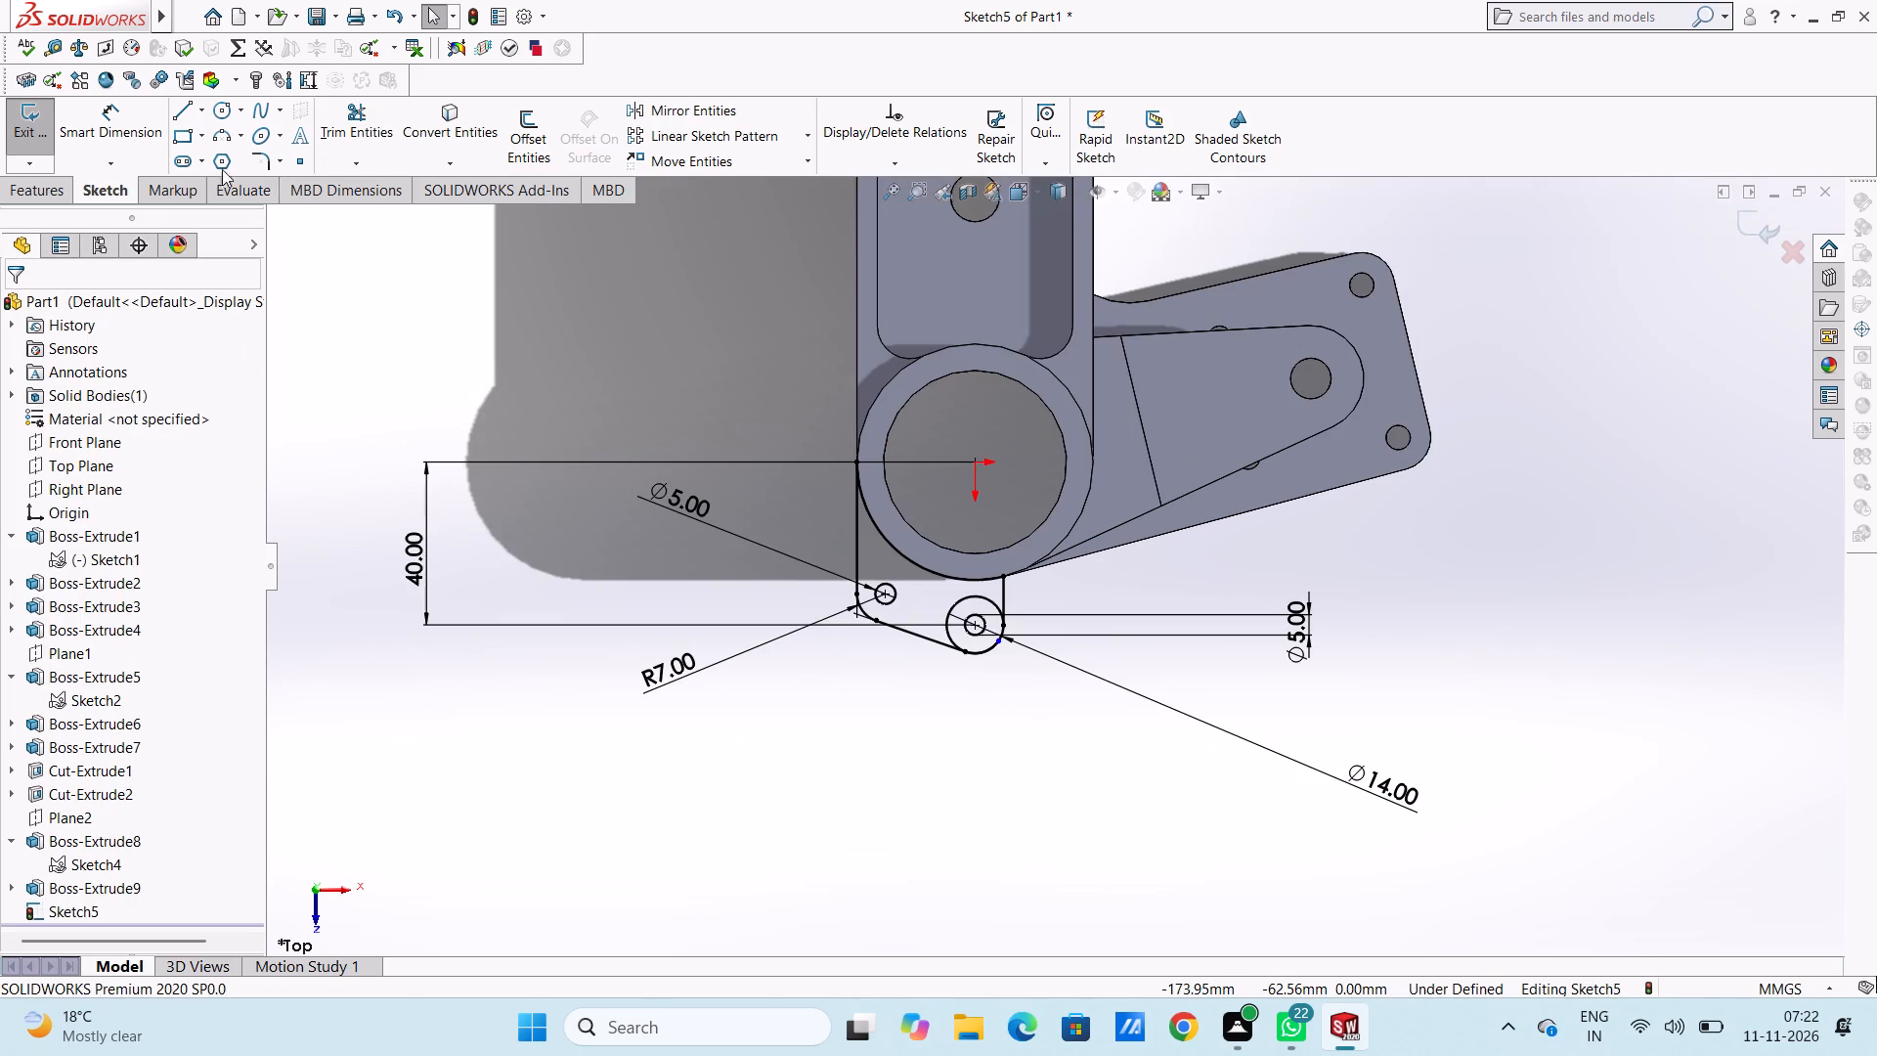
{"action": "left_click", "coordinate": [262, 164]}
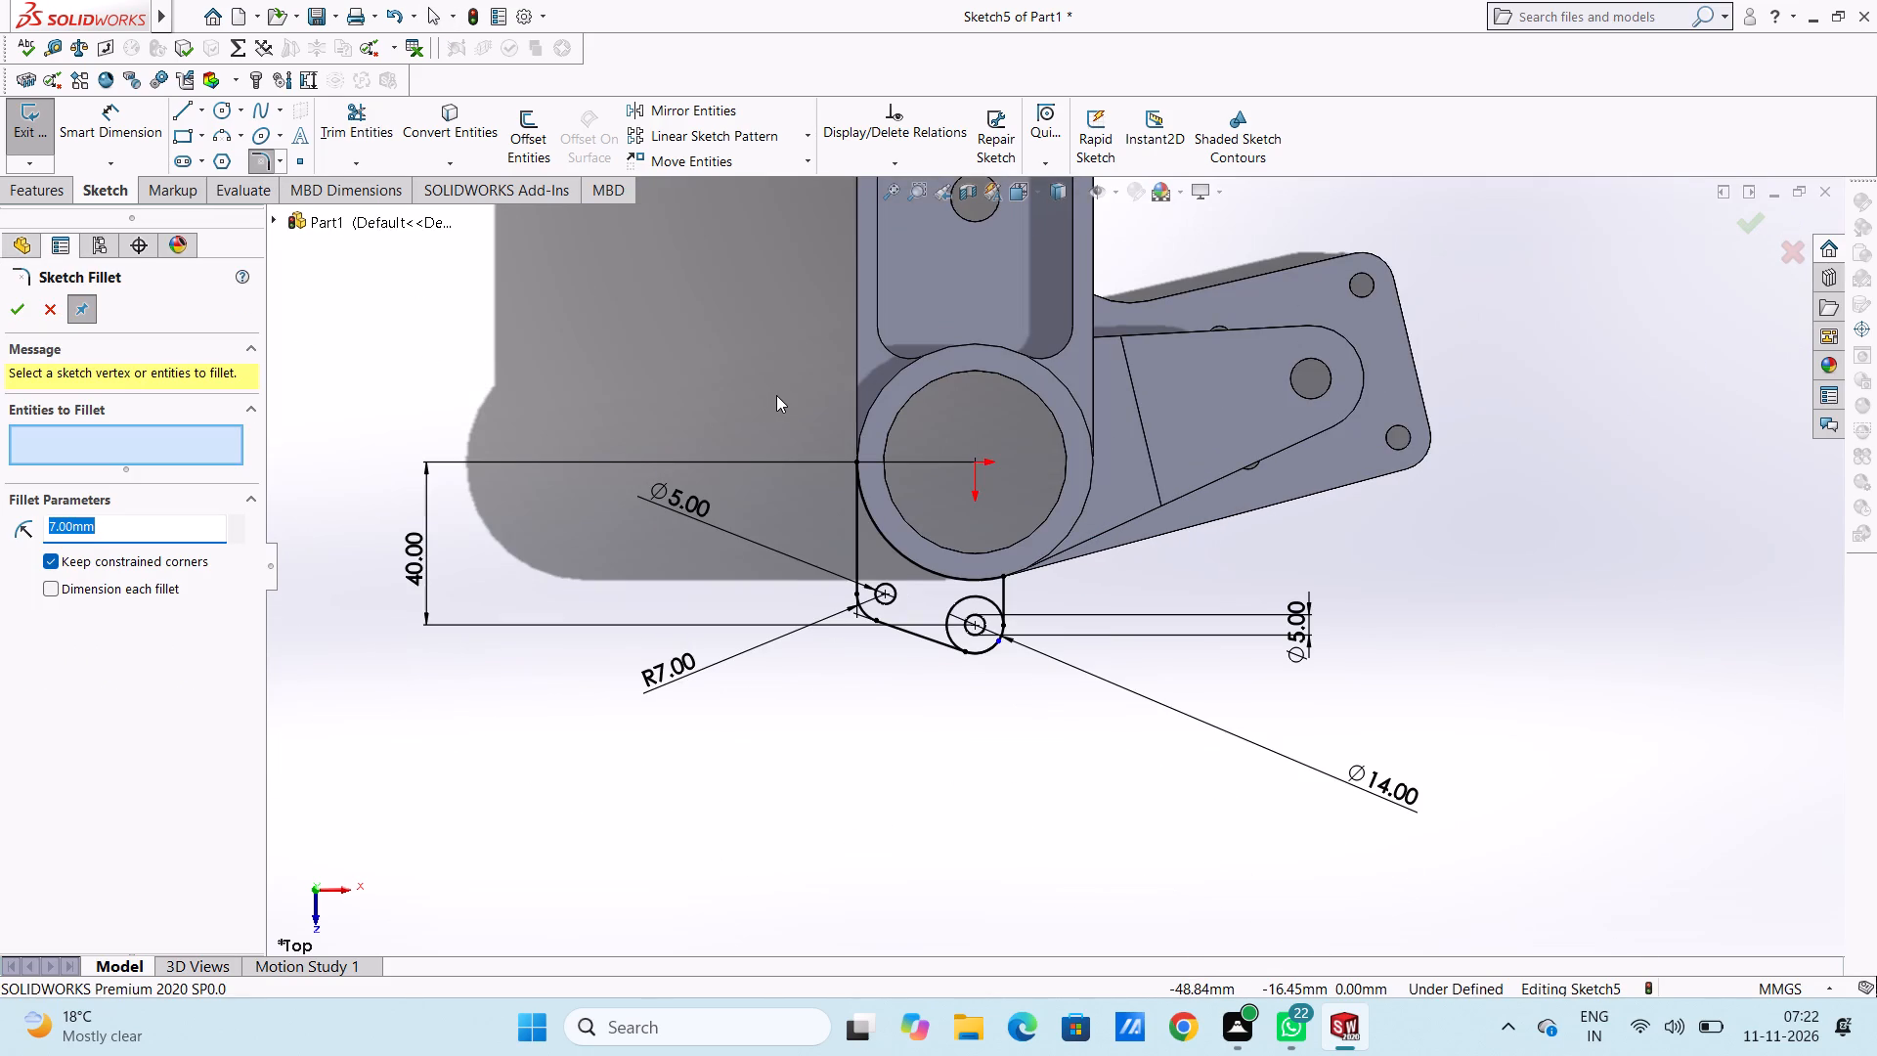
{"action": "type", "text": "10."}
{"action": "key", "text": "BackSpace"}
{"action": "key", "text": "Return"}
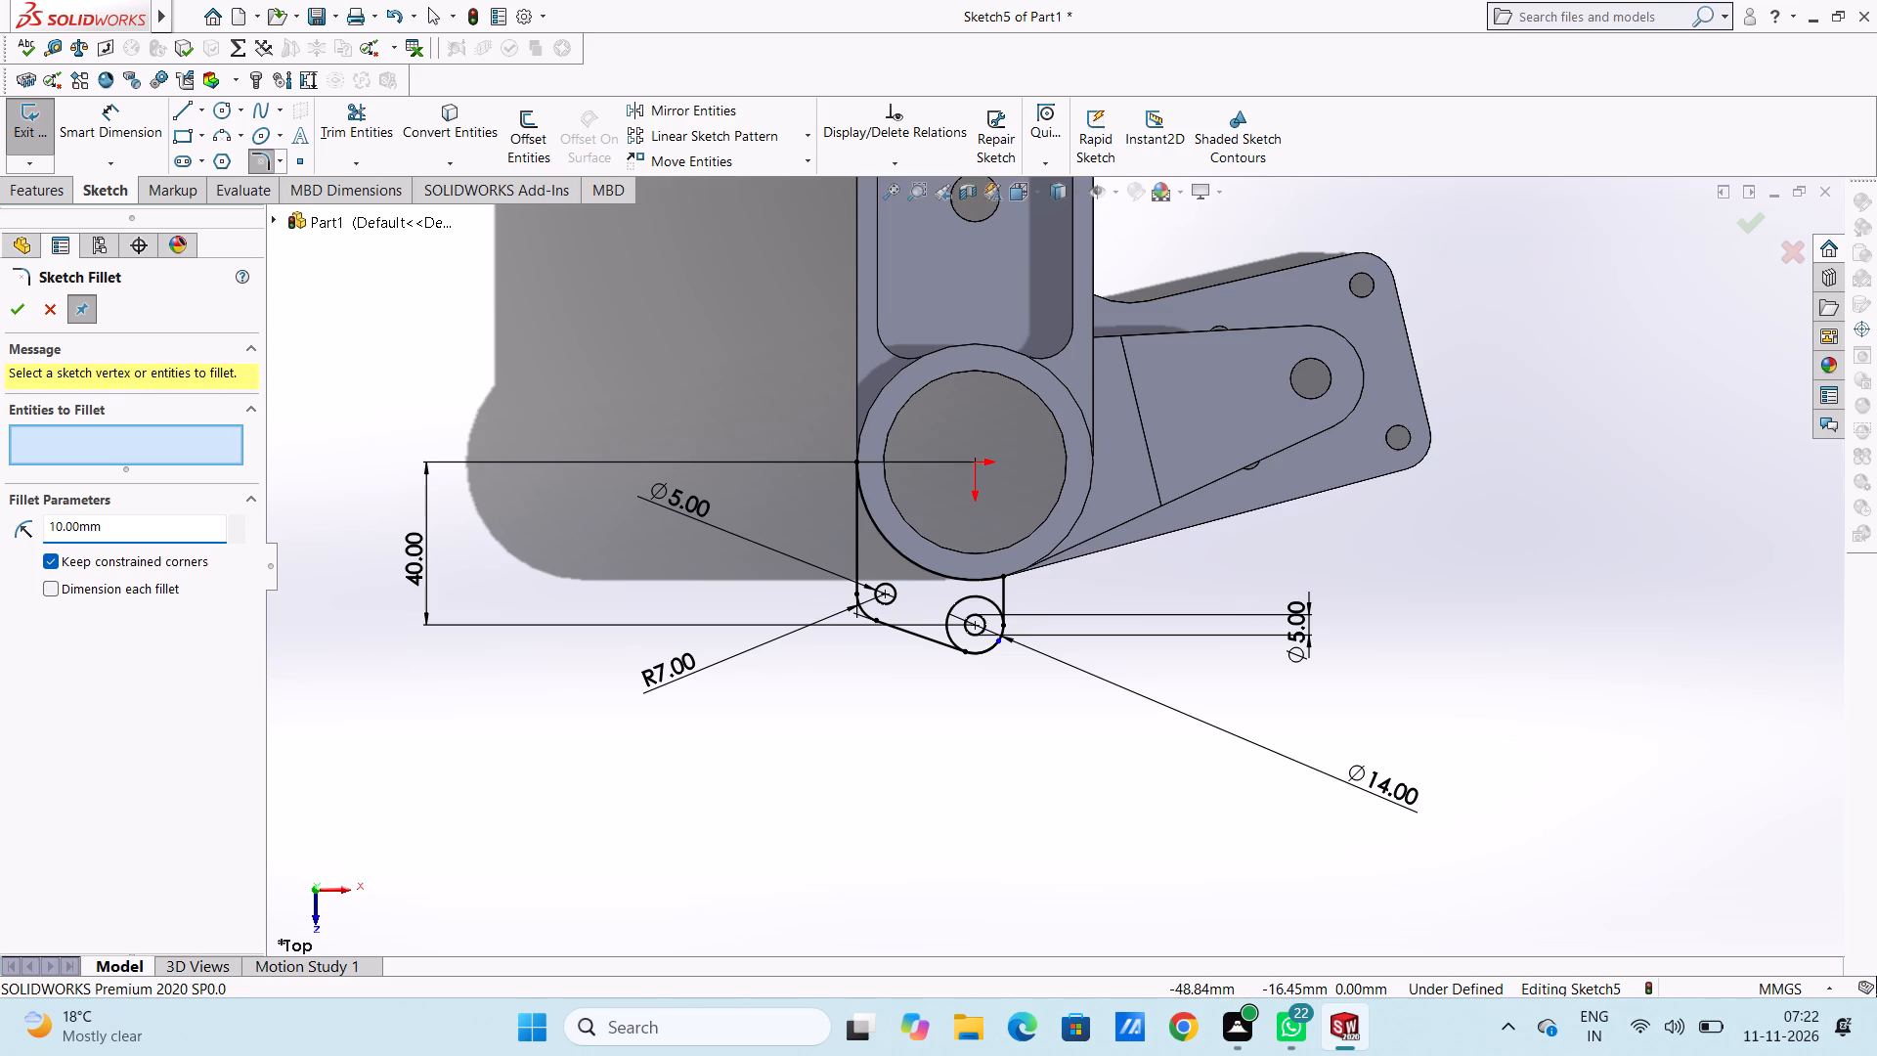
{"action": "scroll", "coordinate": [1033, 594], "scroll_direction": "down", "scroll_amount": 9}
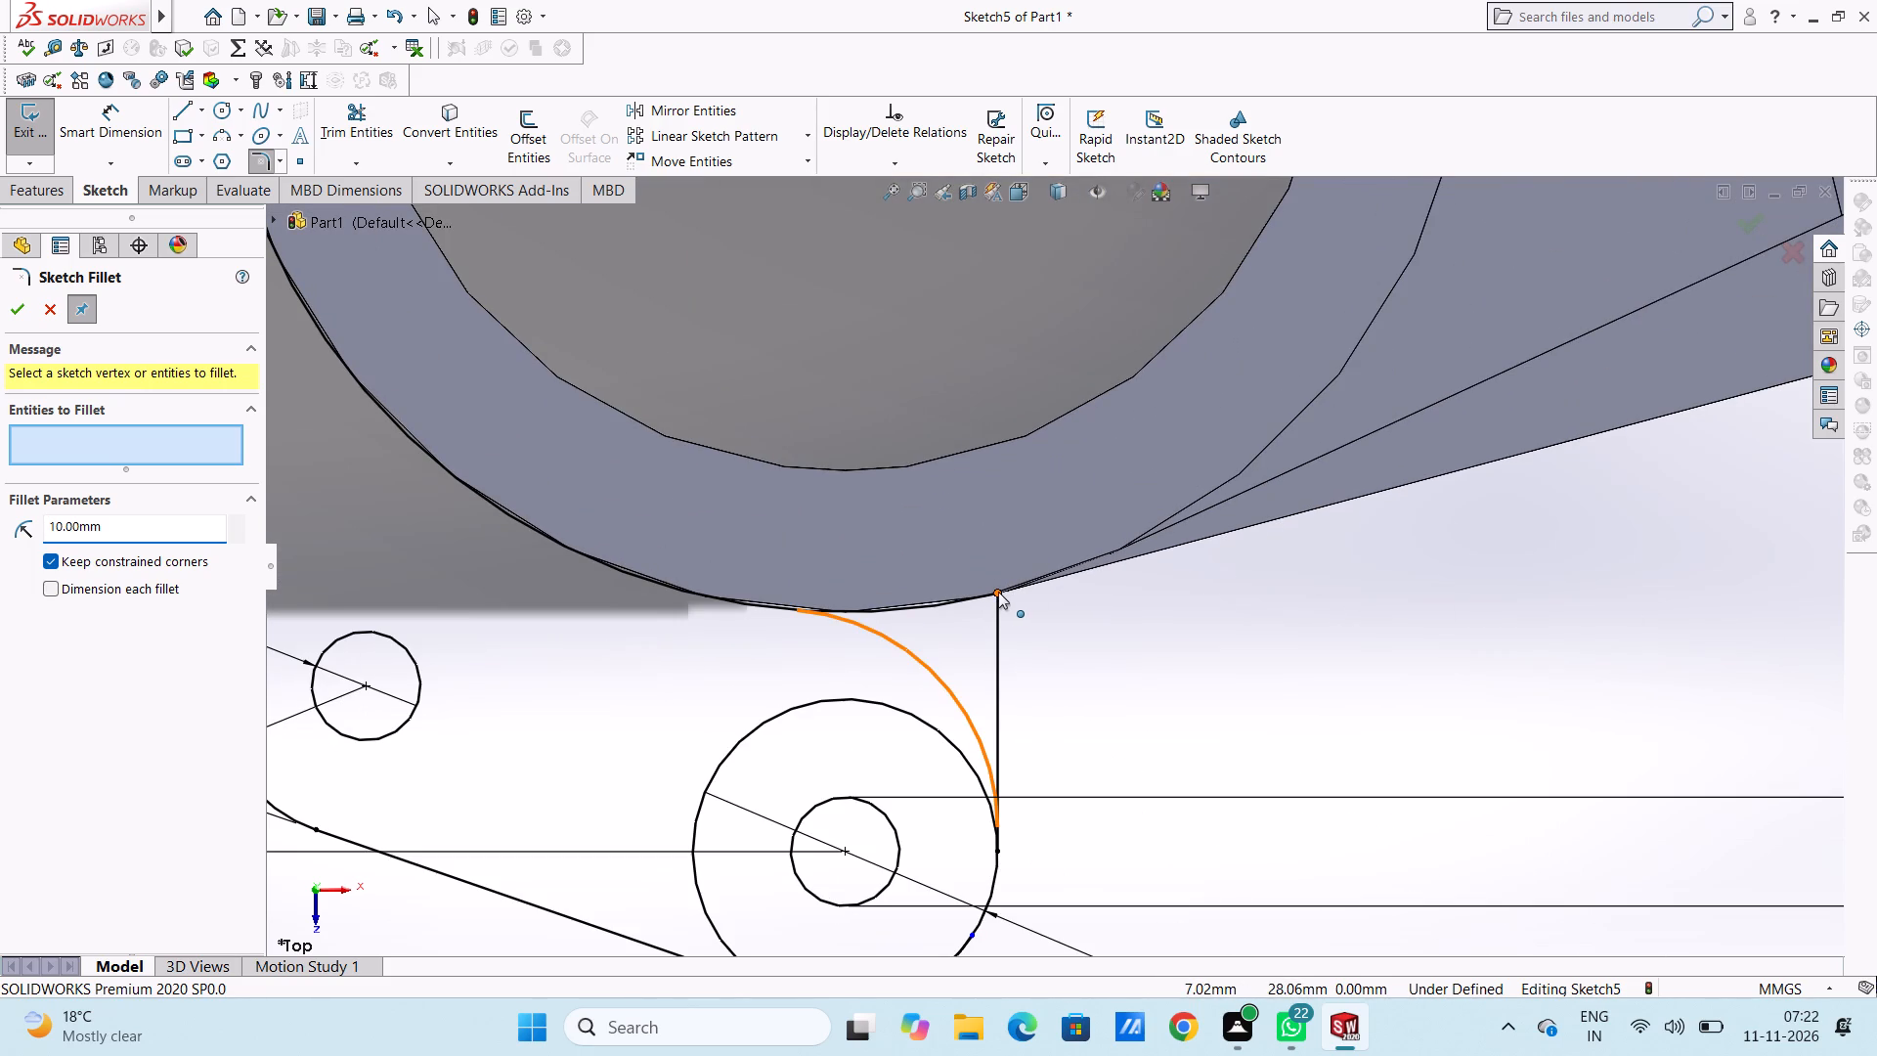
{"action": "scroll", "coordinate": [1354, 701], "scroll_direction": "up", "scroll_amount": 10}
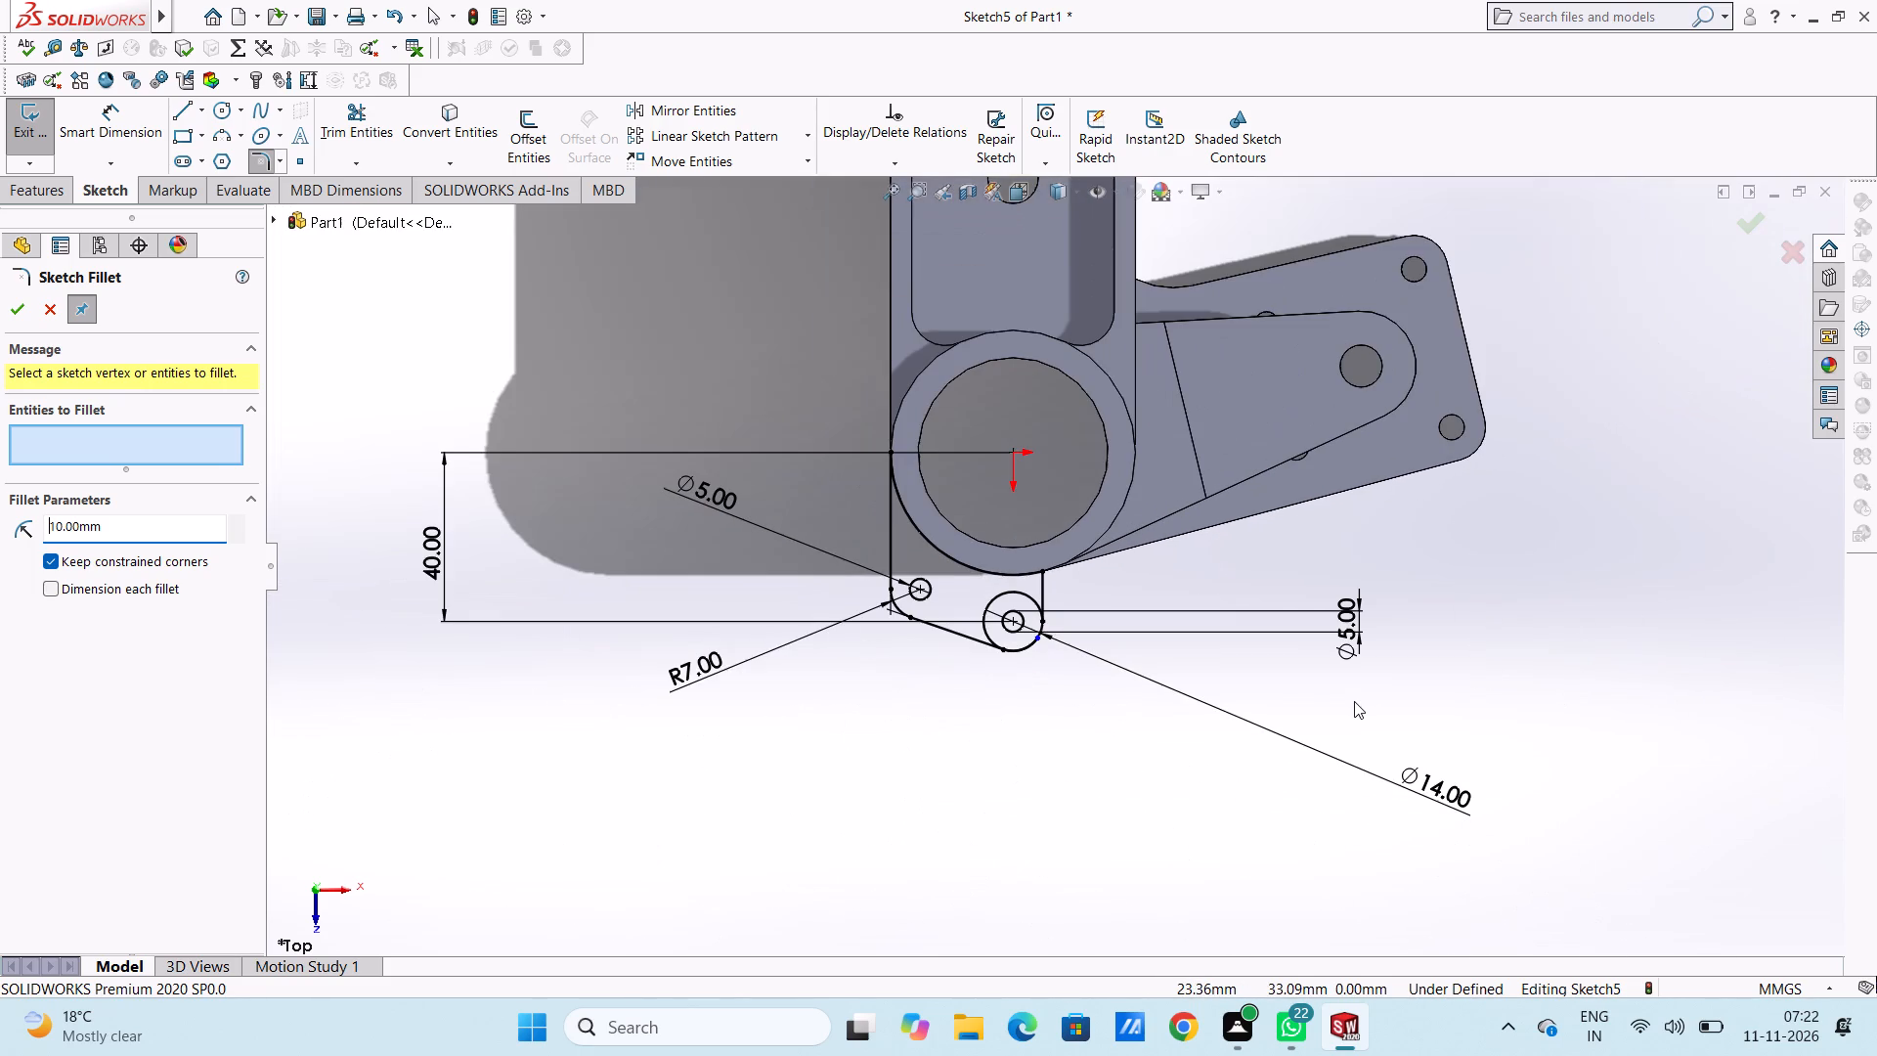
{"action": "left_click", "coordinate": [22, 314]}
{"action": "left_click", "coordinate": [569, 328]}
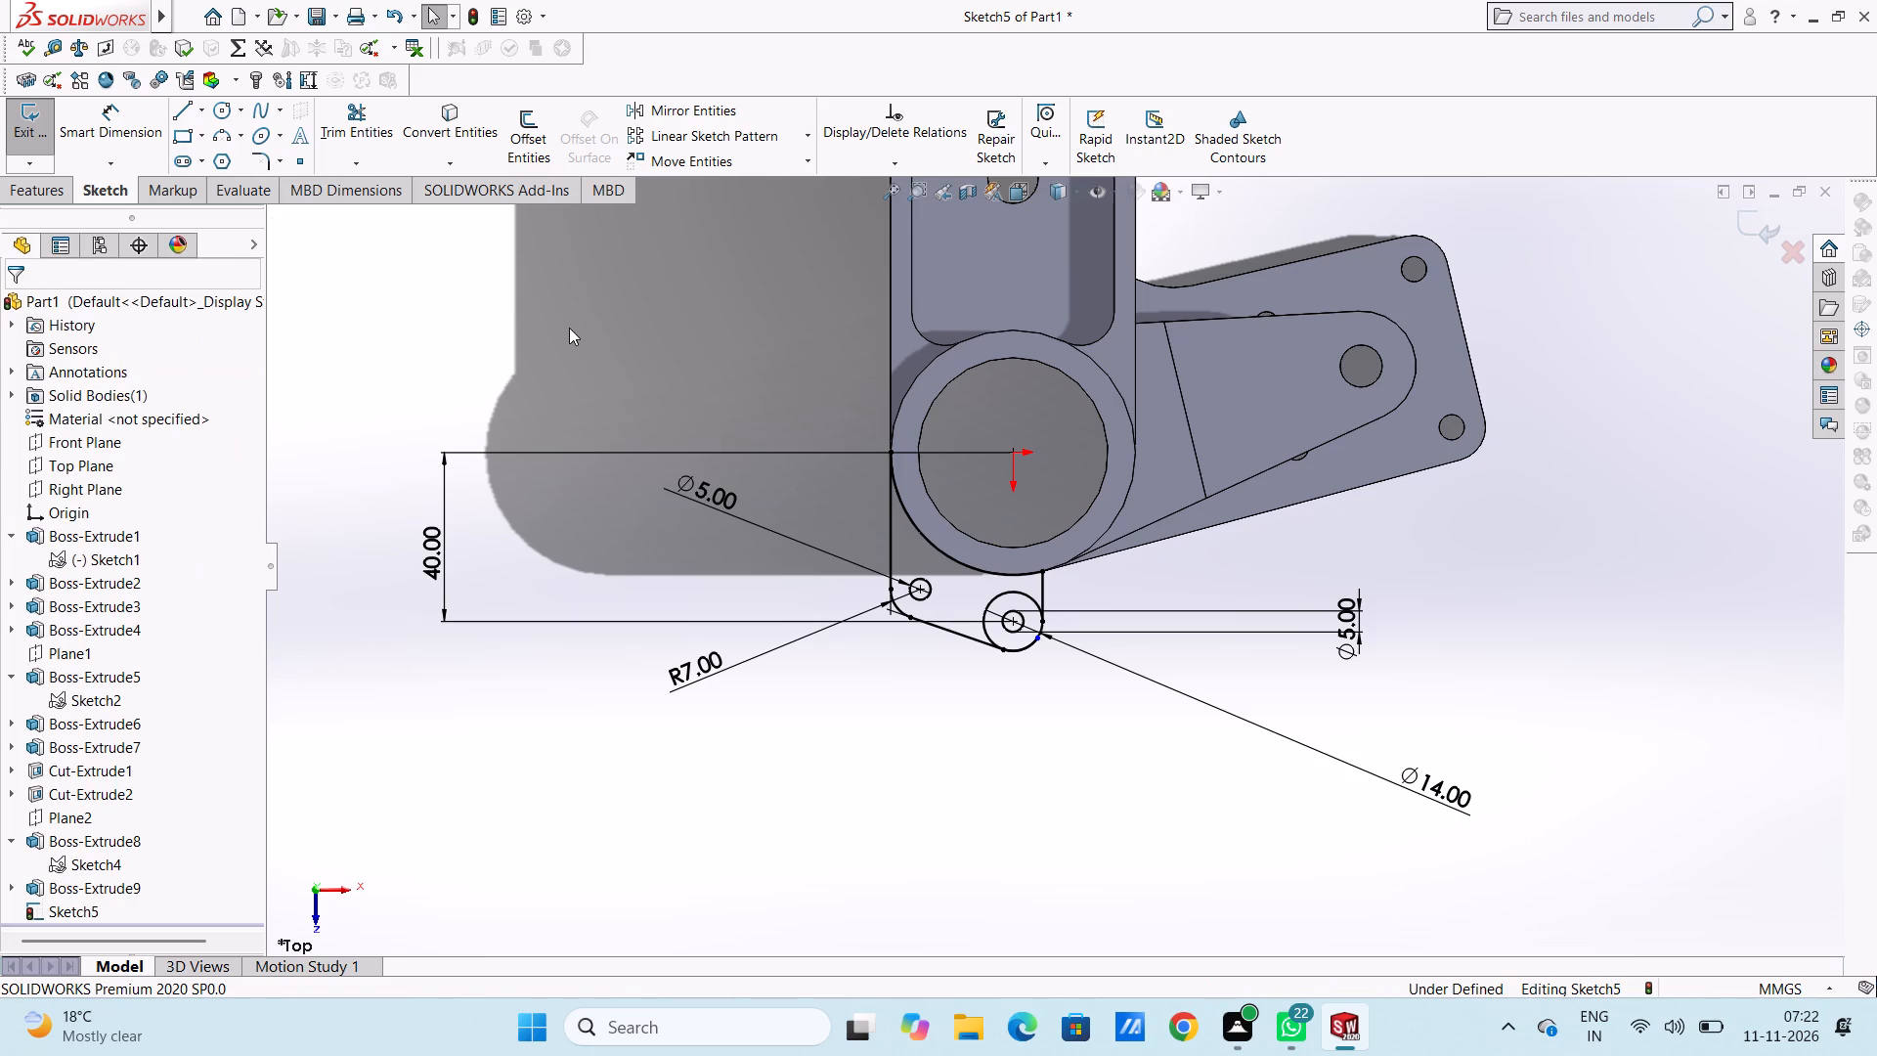
Sketch a full circle of 29 mm radius centred on the origin, coinciding with the cylinder's outer edge.
{"action": "left_click", "coordinate": [221, 109]}
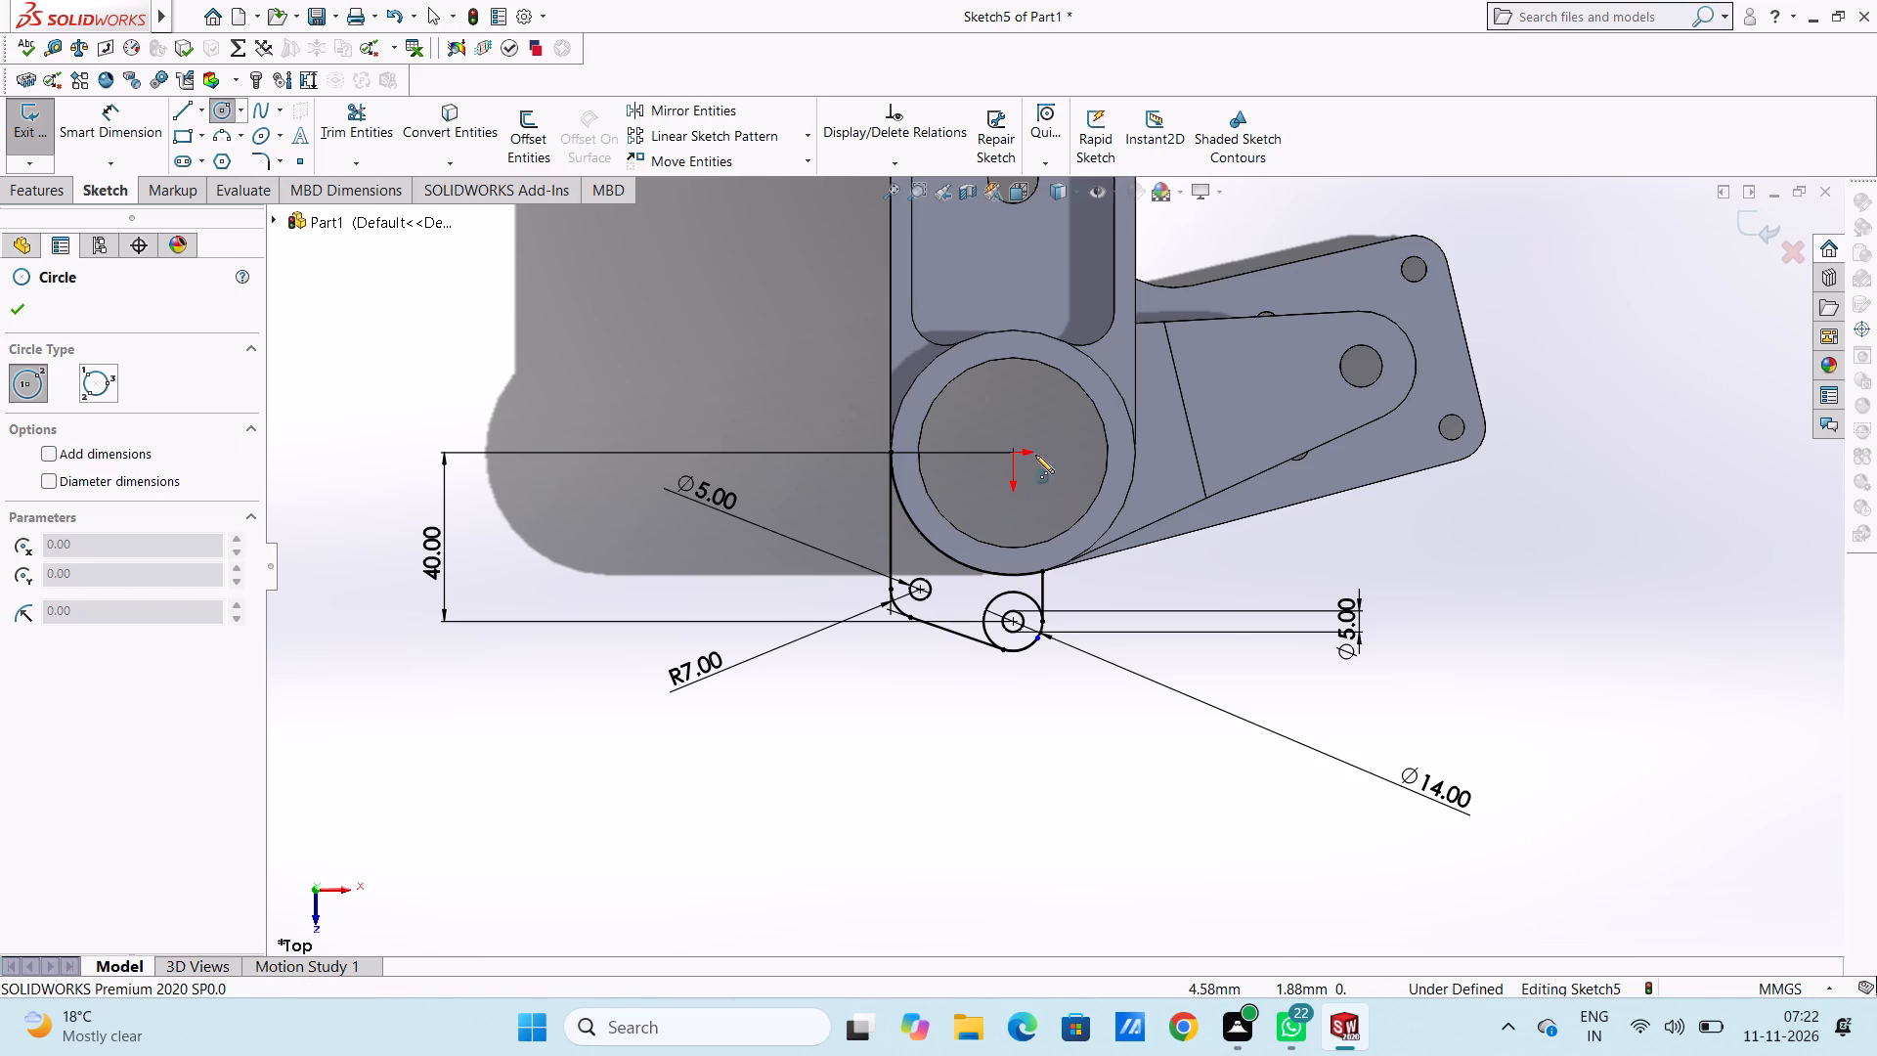
{"action": "left_click", "coordinate": [1014, 453]}
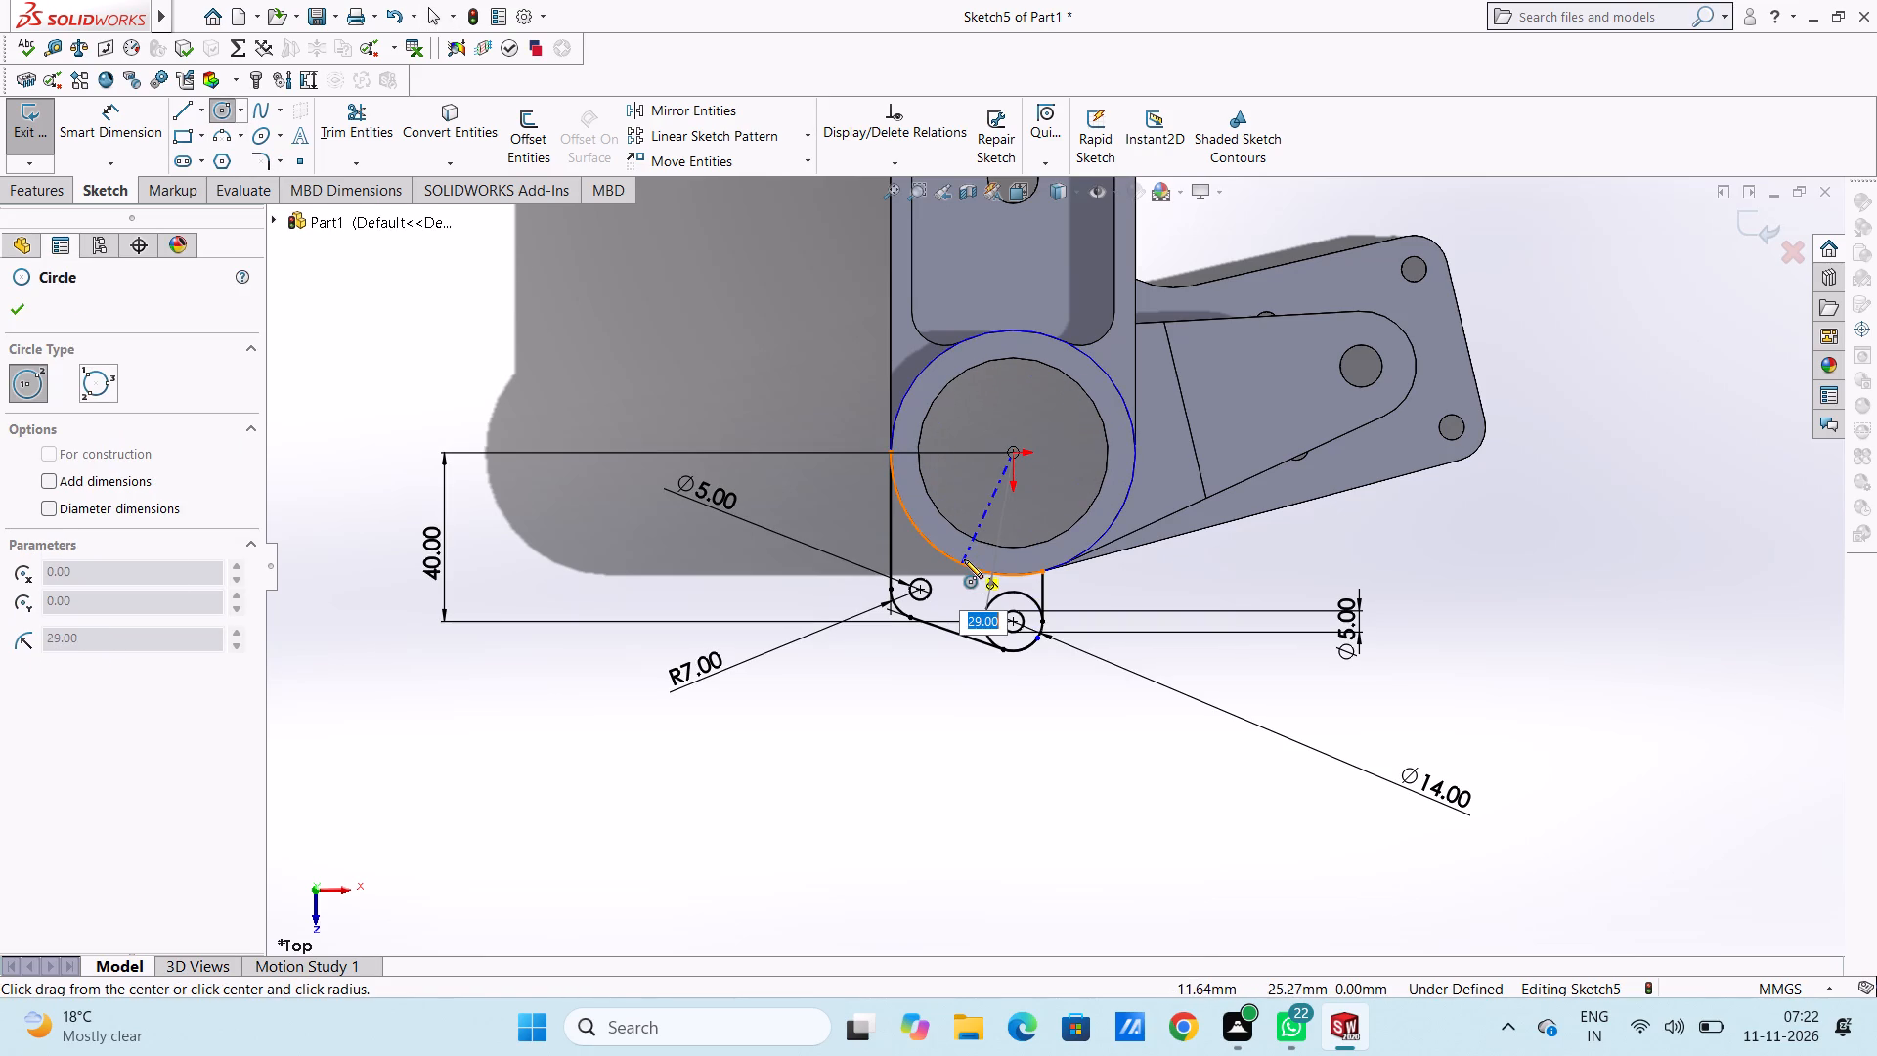
{"action": "left_click", "coordinate": [964, 559]}
{"action": "right_click", "coordinate": [666, 308]}
{"action": "double_click", "coordinate": [682, 325]}
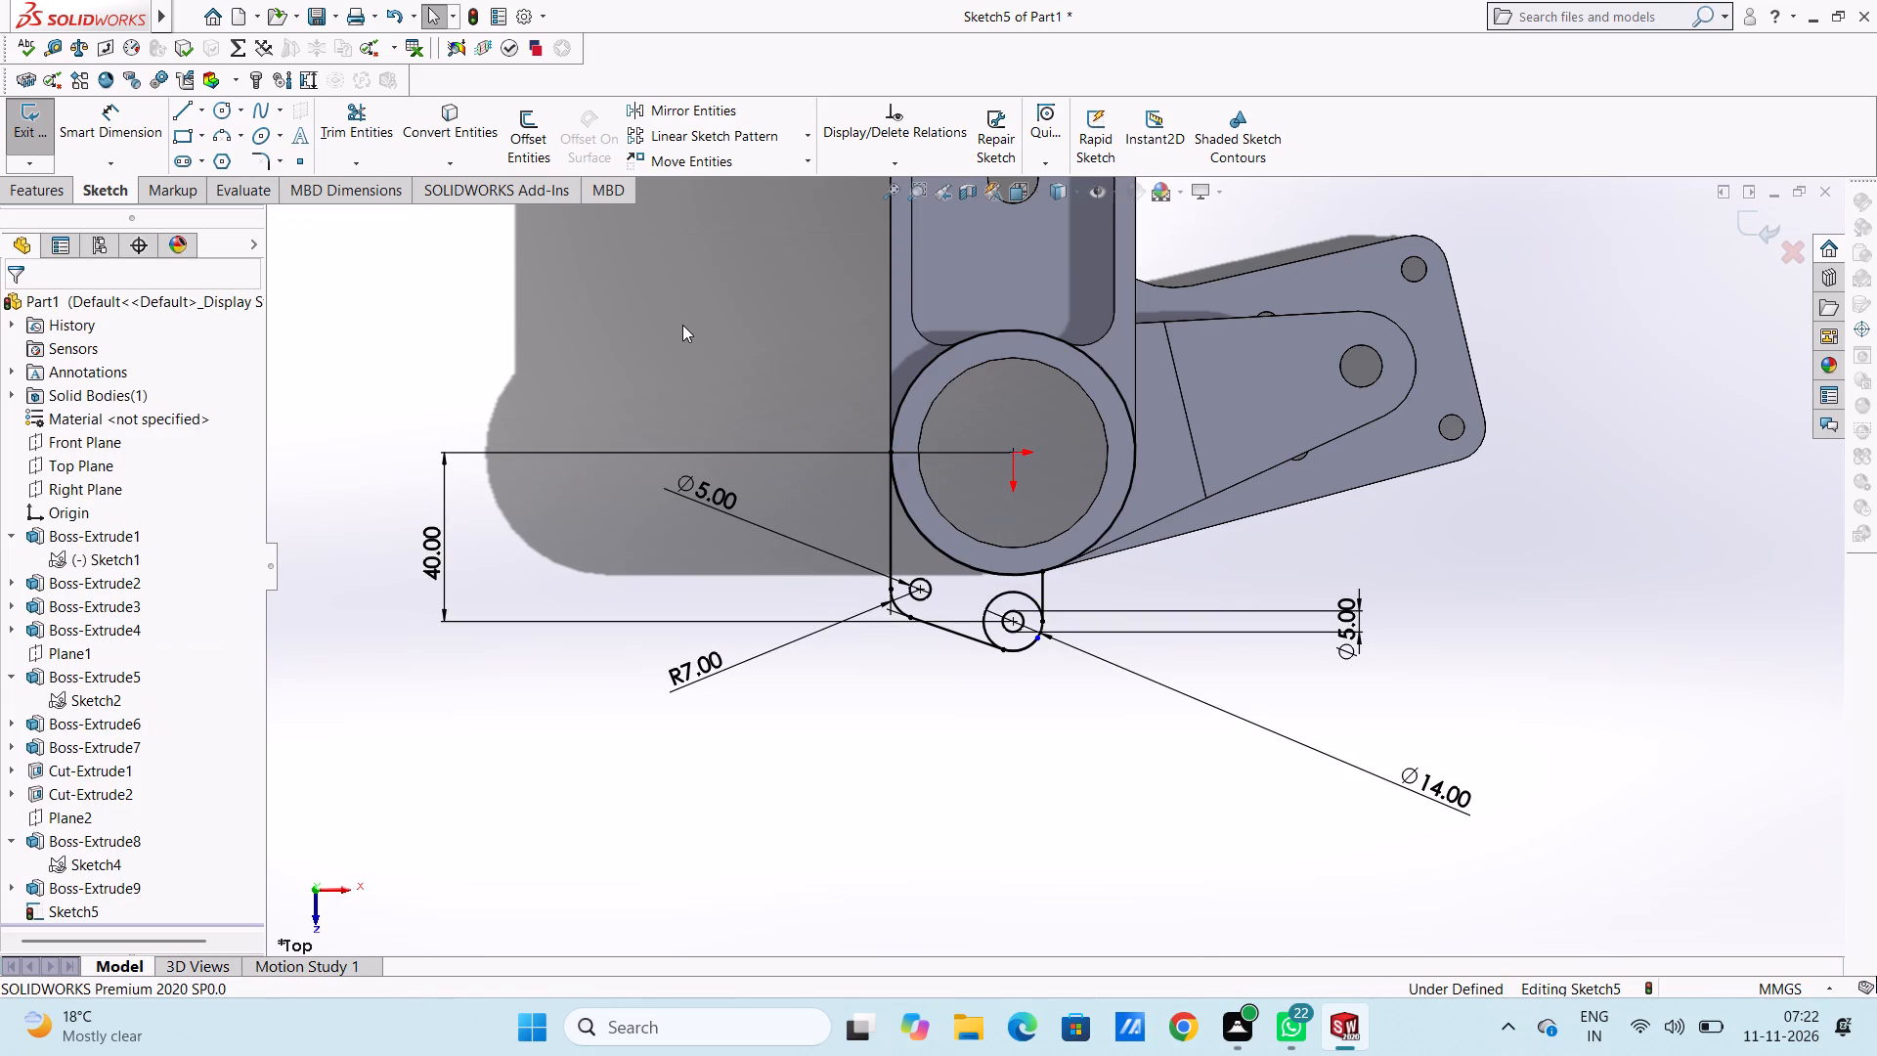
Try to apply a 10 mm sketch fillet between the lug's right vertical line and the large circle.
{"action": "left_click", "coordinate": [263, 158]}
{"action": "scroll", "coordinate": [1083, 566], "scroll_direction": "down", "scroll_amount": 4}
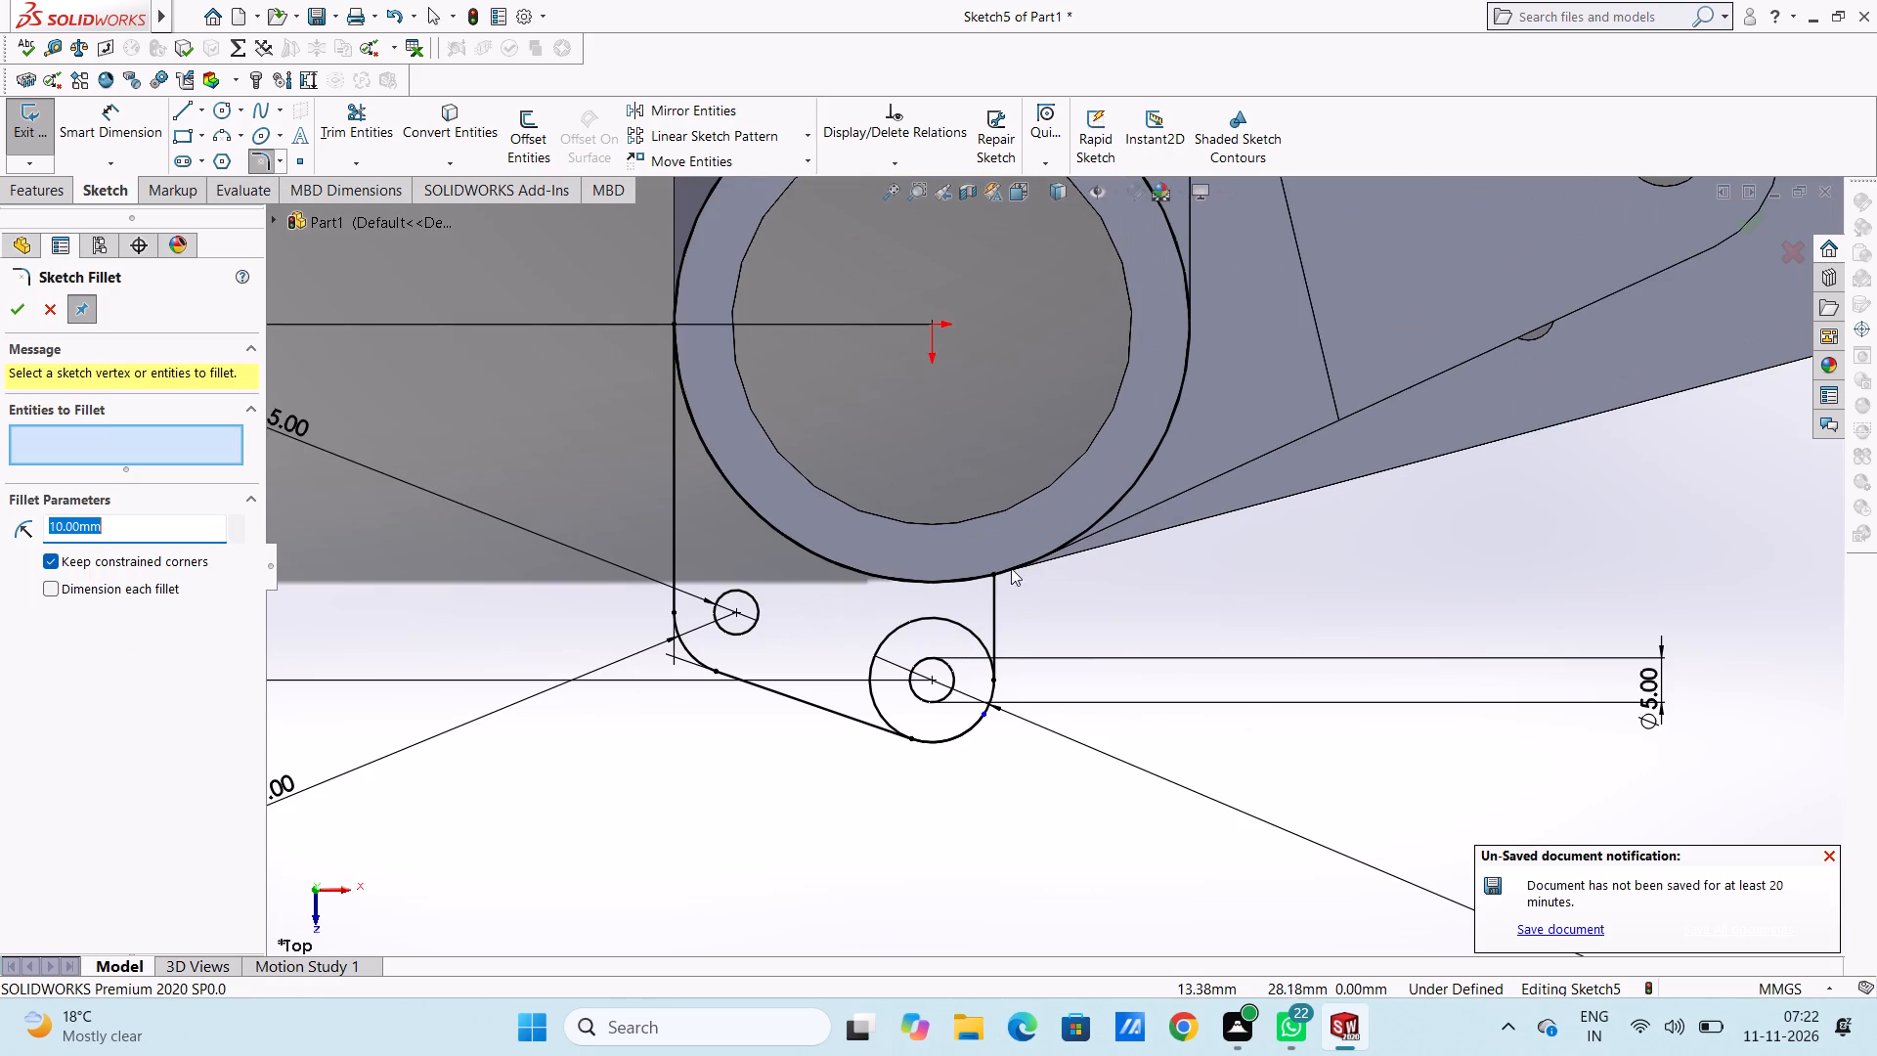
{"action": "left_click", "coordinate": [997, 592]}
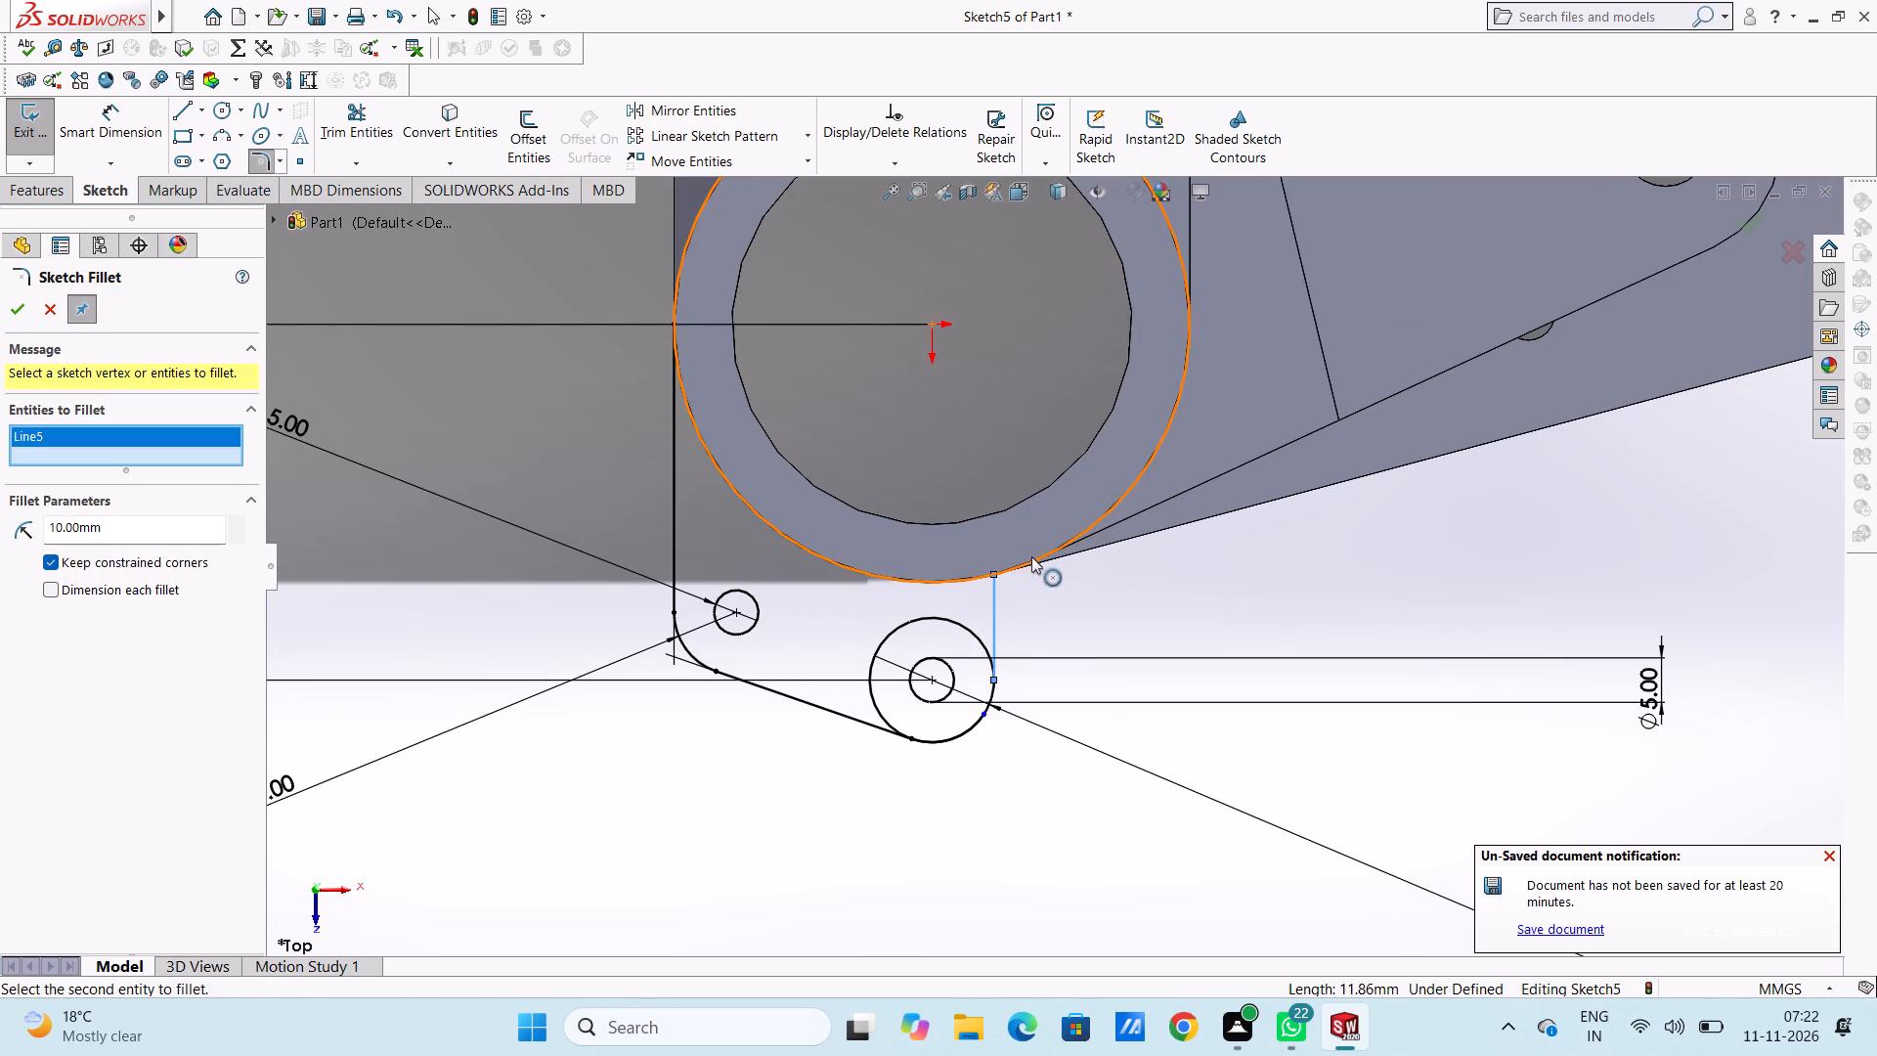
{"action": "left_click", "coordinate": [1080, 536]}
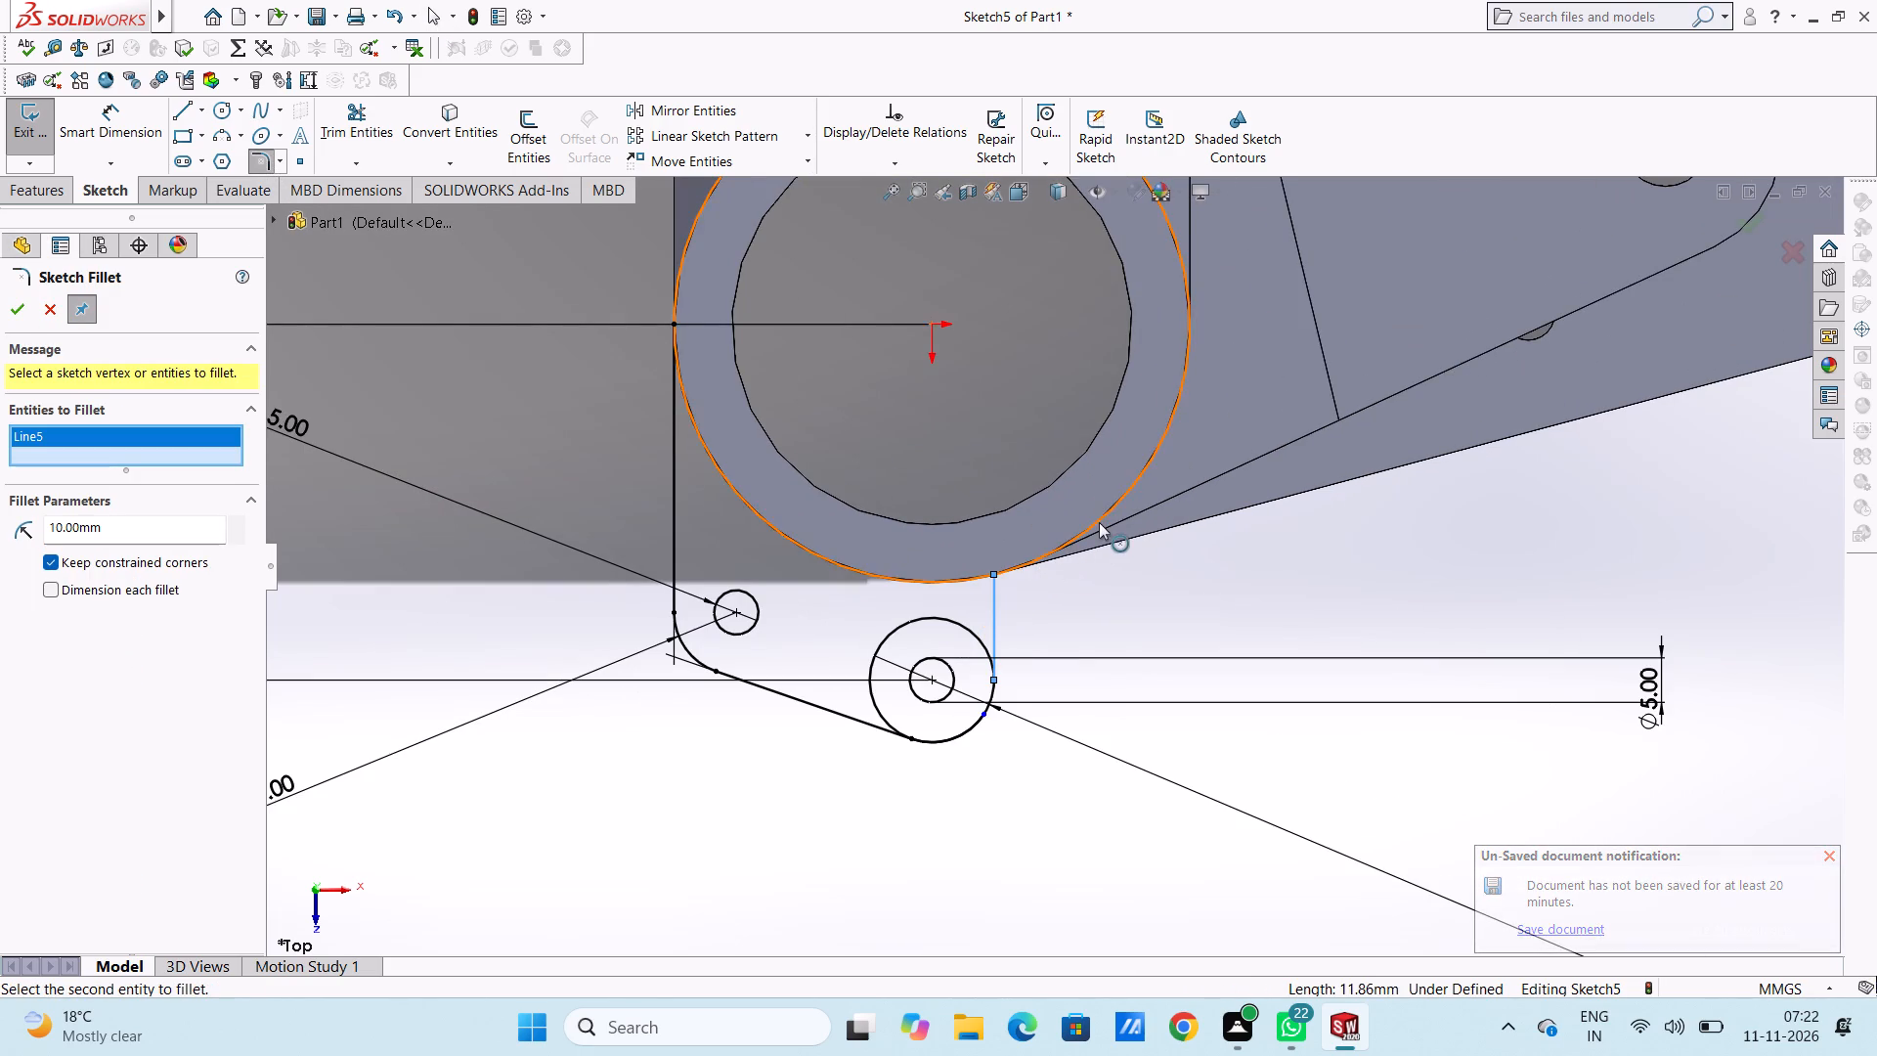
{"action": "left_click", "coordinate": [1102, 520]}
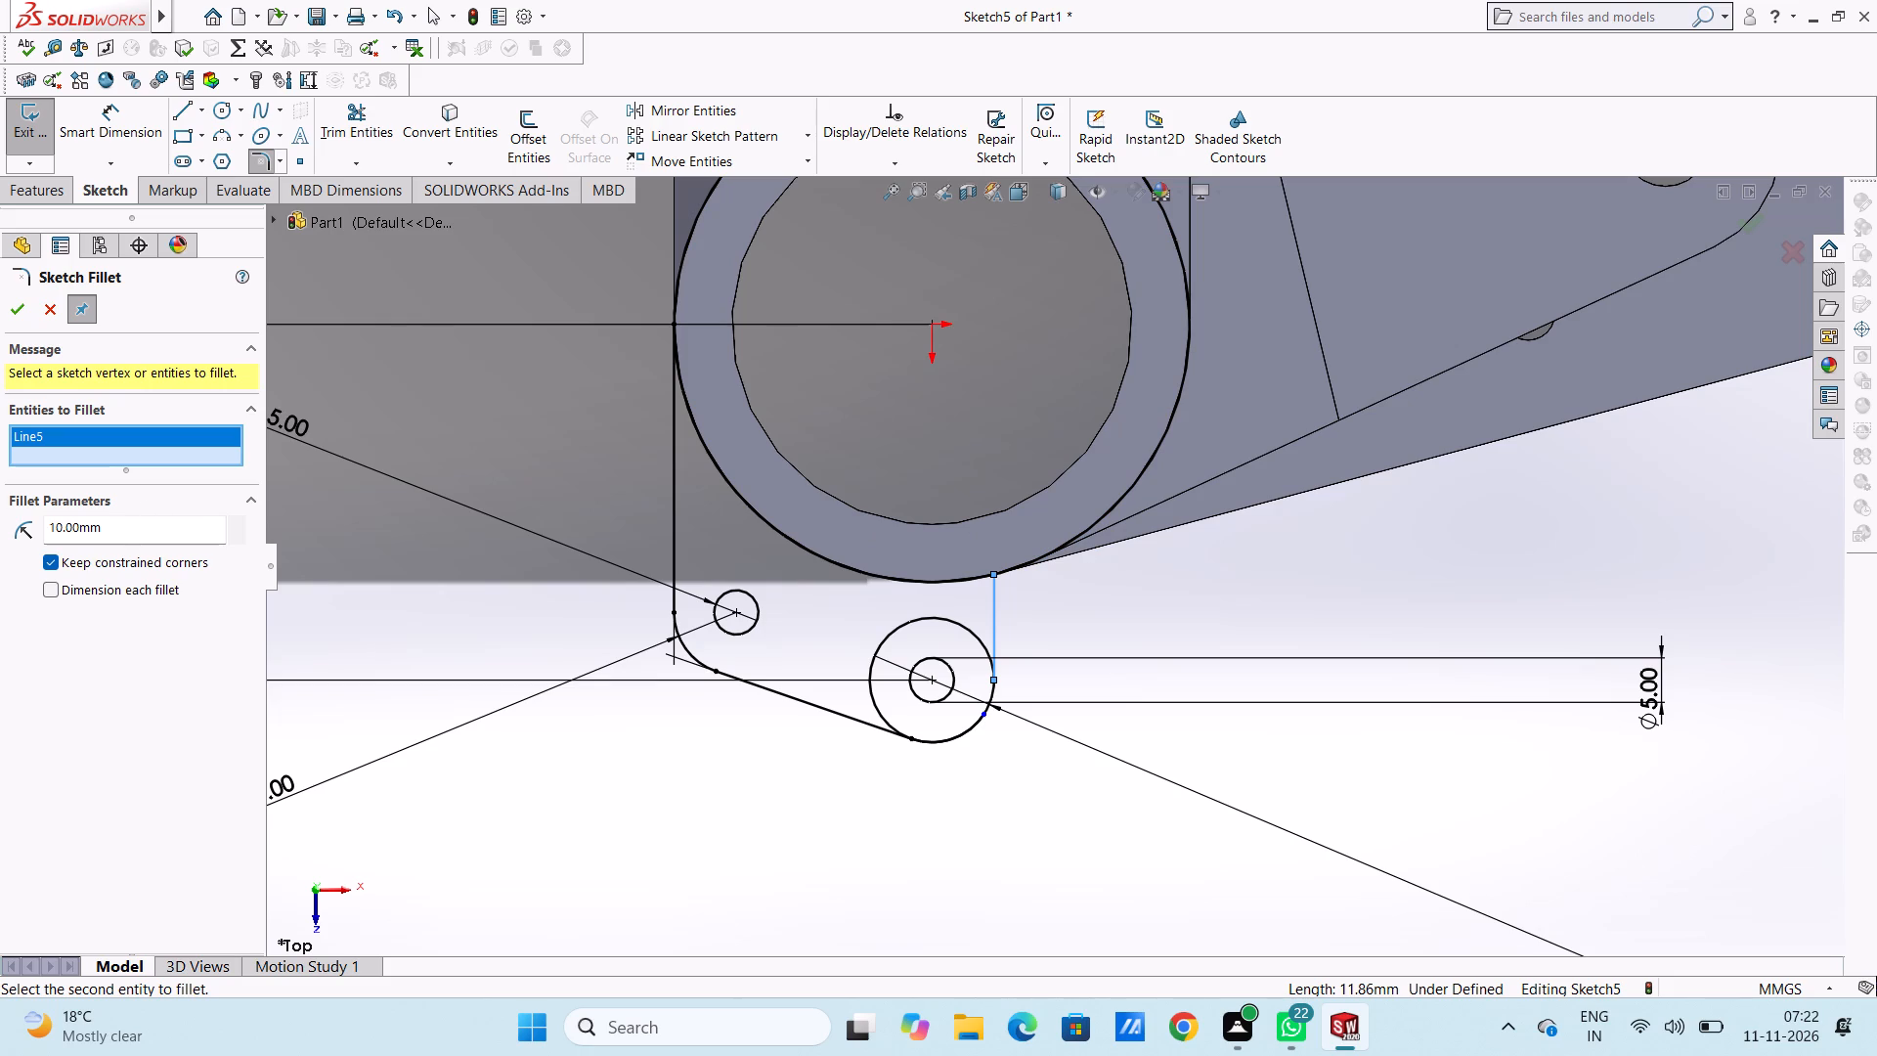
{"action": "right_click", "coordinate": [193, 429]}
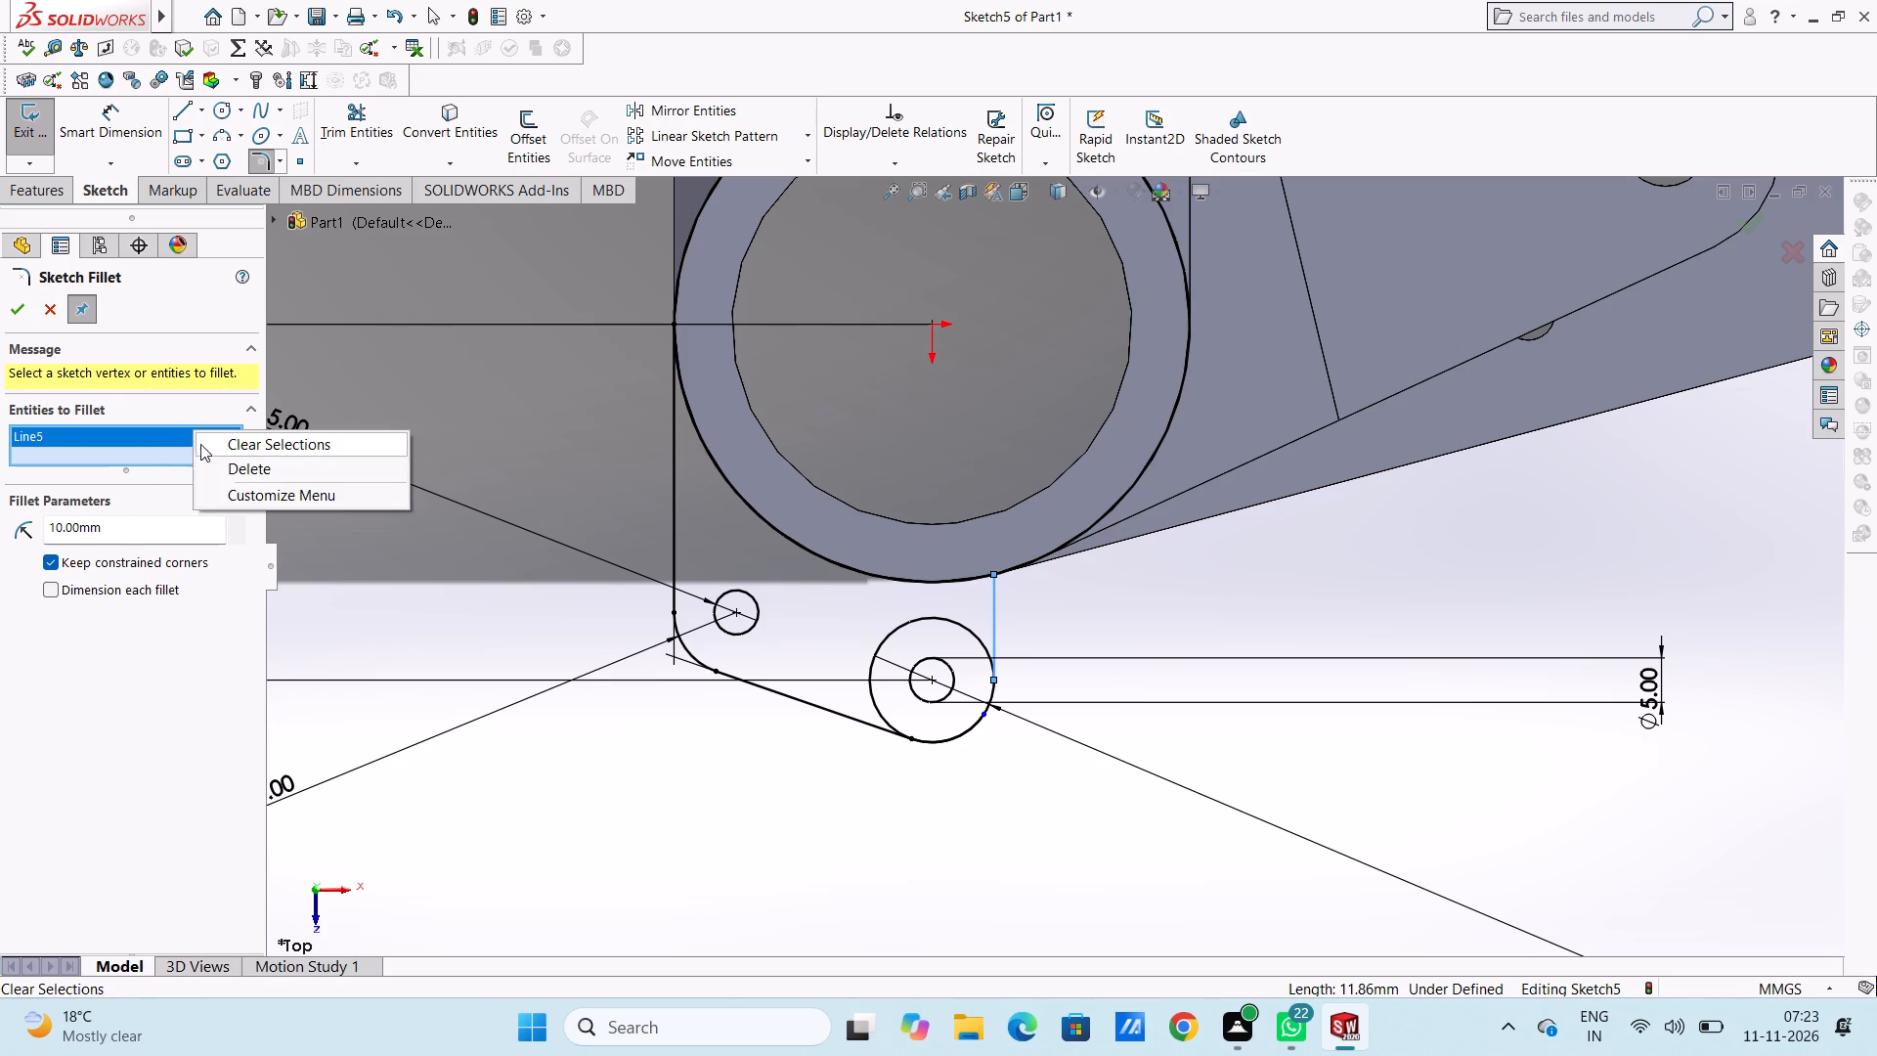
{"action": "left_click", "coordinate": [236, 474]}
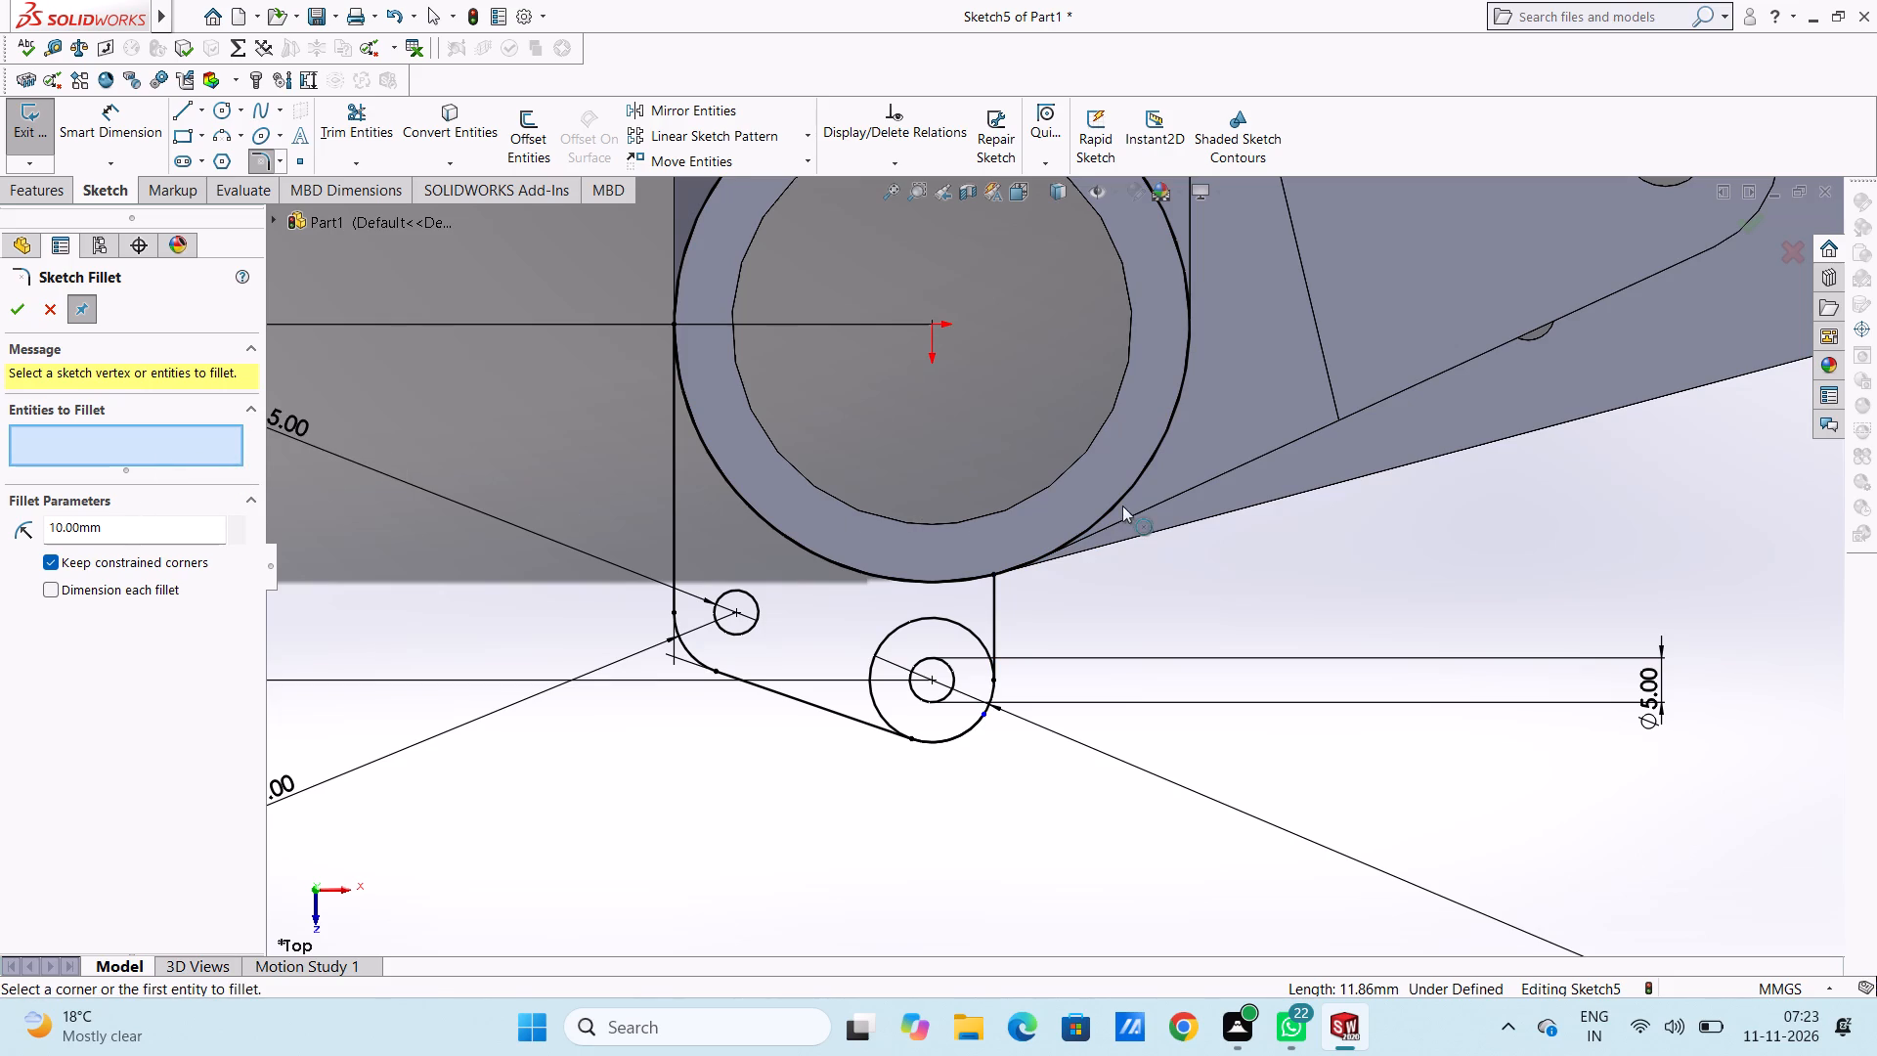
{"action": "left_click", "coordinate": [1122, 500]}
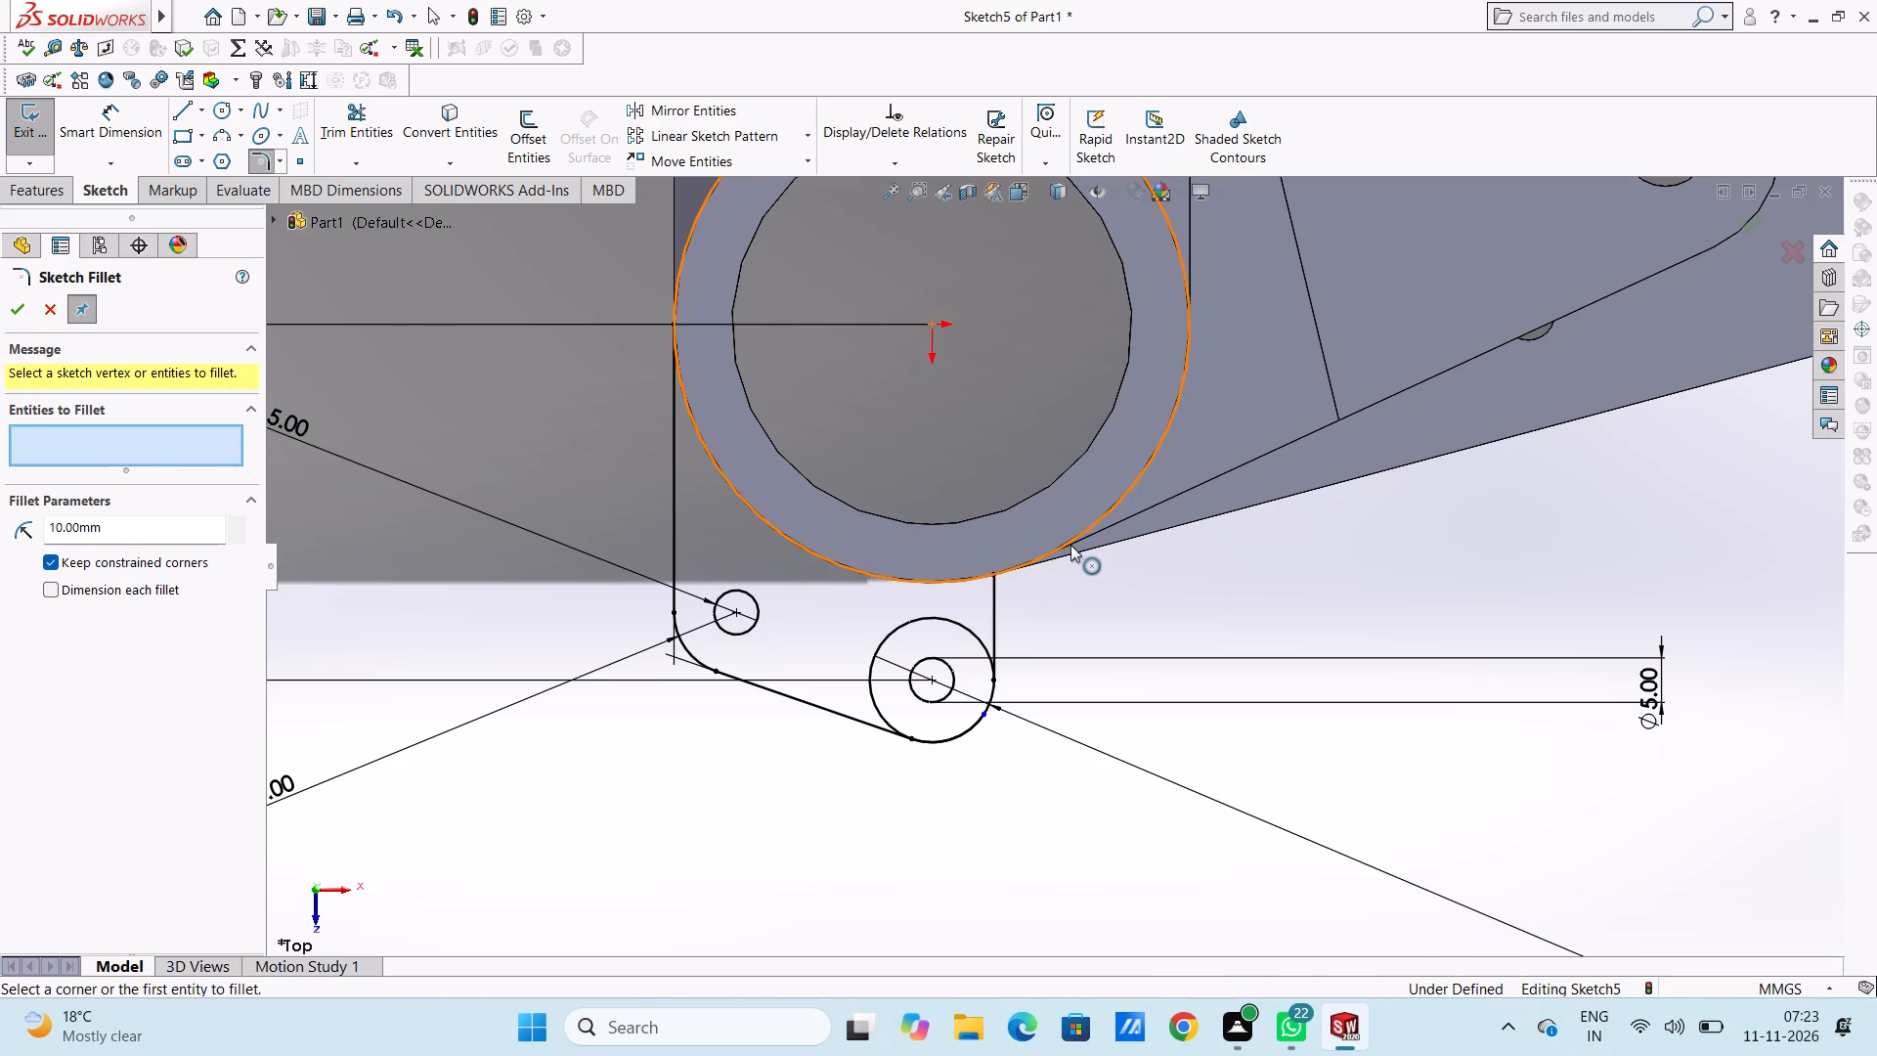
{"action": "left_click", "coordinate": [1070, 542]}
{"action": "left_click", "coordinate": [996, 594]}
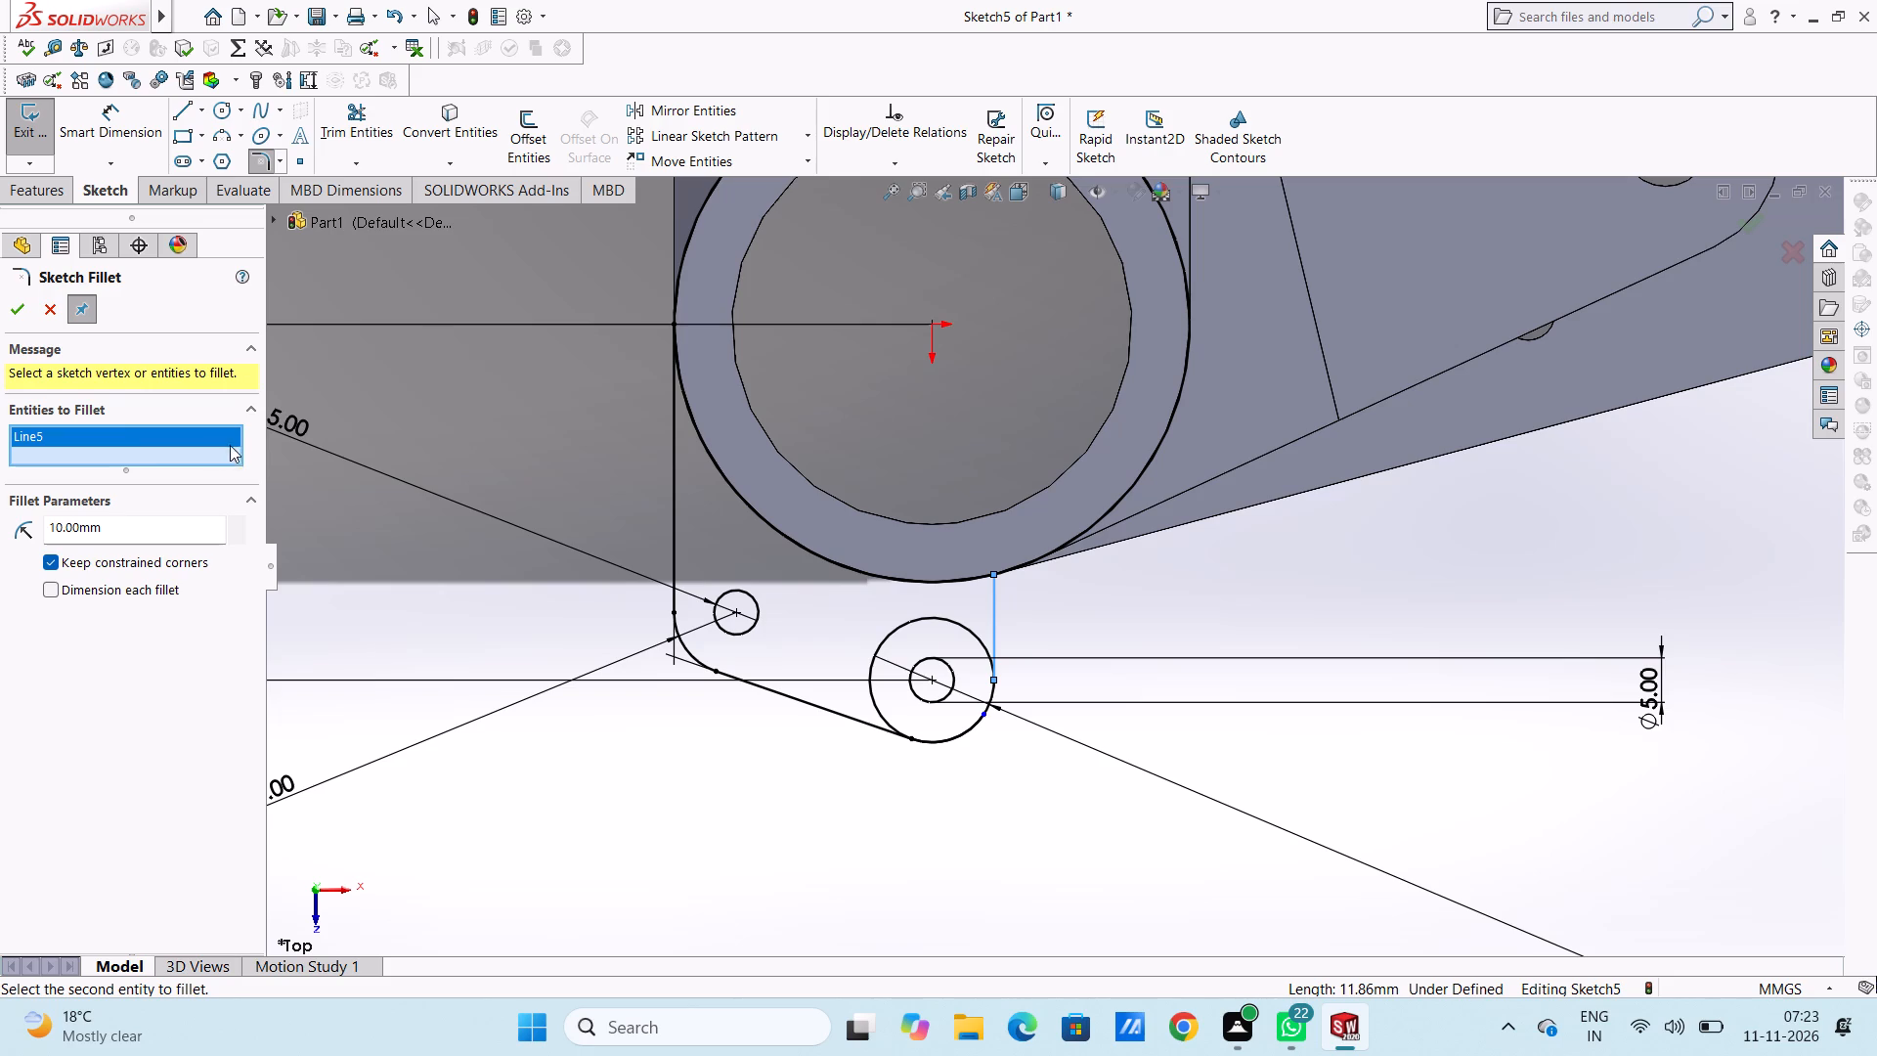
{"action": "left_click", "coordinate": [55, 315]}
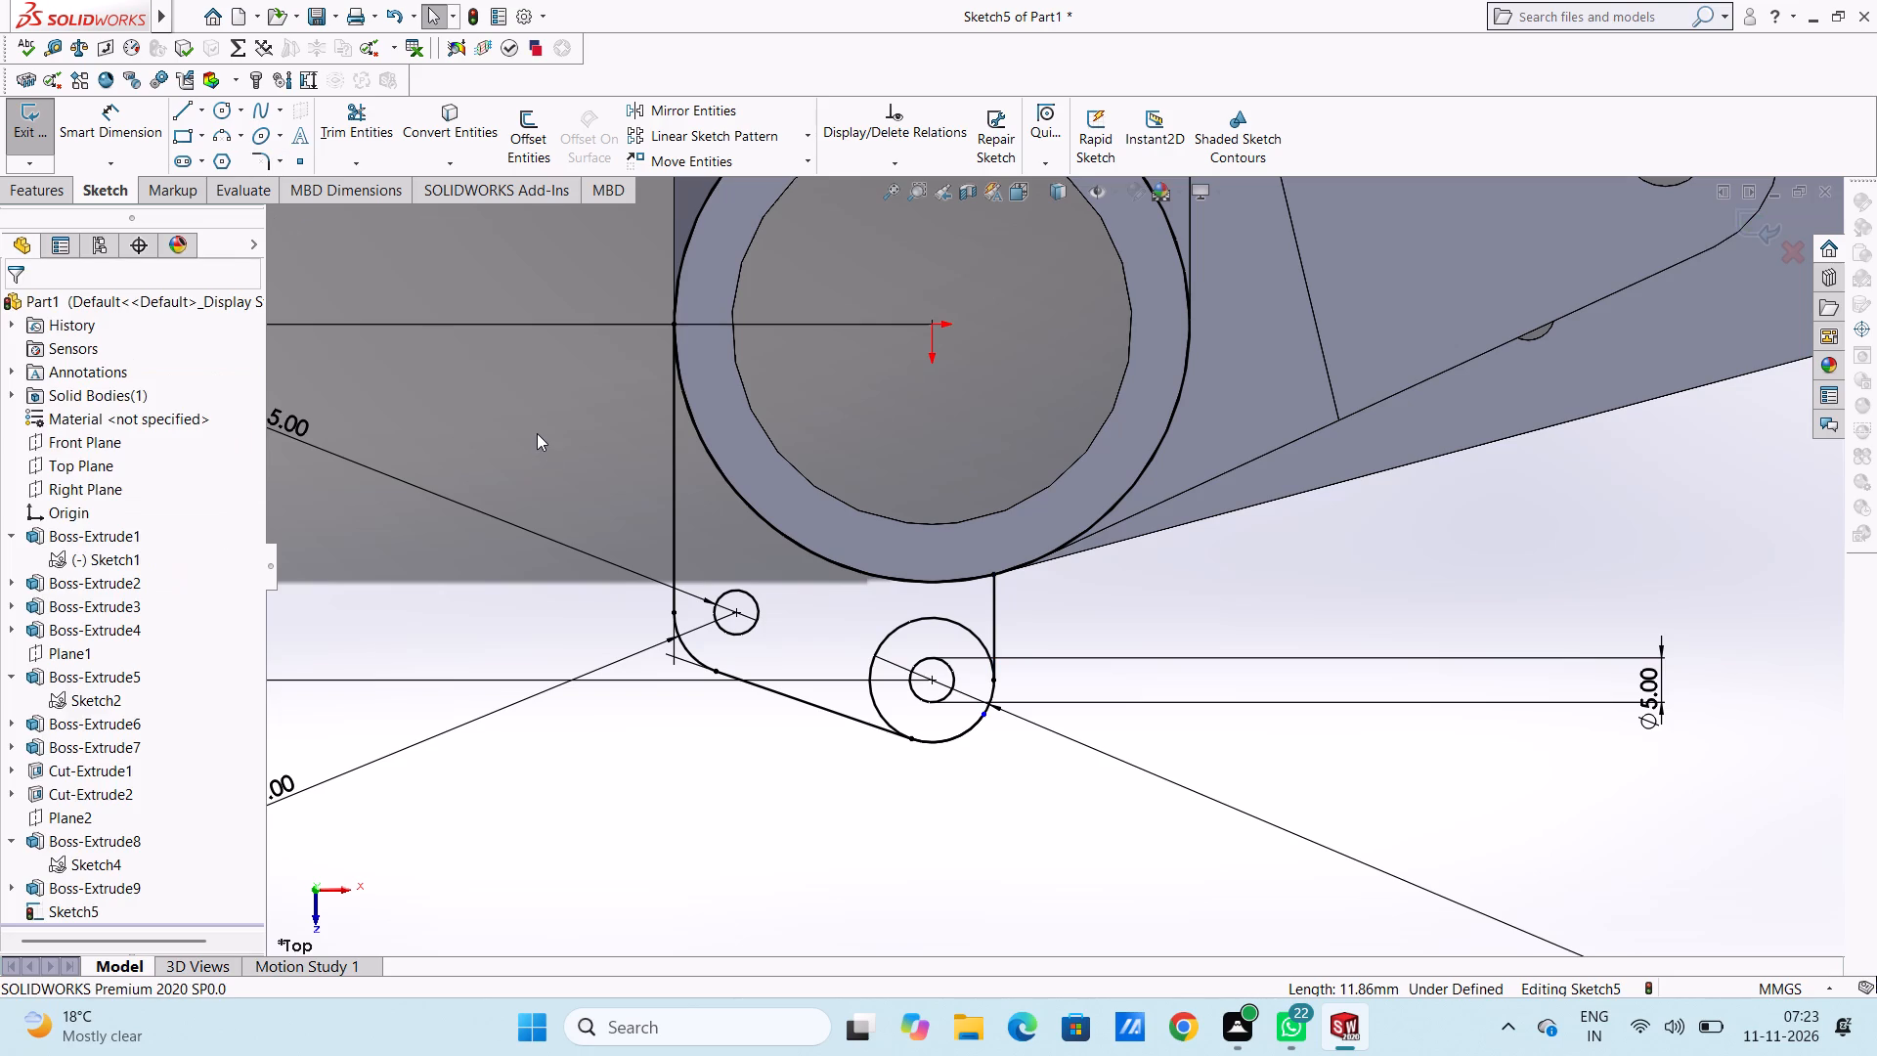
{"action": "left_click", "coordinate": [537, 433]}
Sketch a three-point arc of about 20 mm radius from the large circle's lower right to the lug's right vertical line.
{"action": "scroll", "coordinate": [653, 414], "scroll_direction": "up", "scroll_amount": 5}
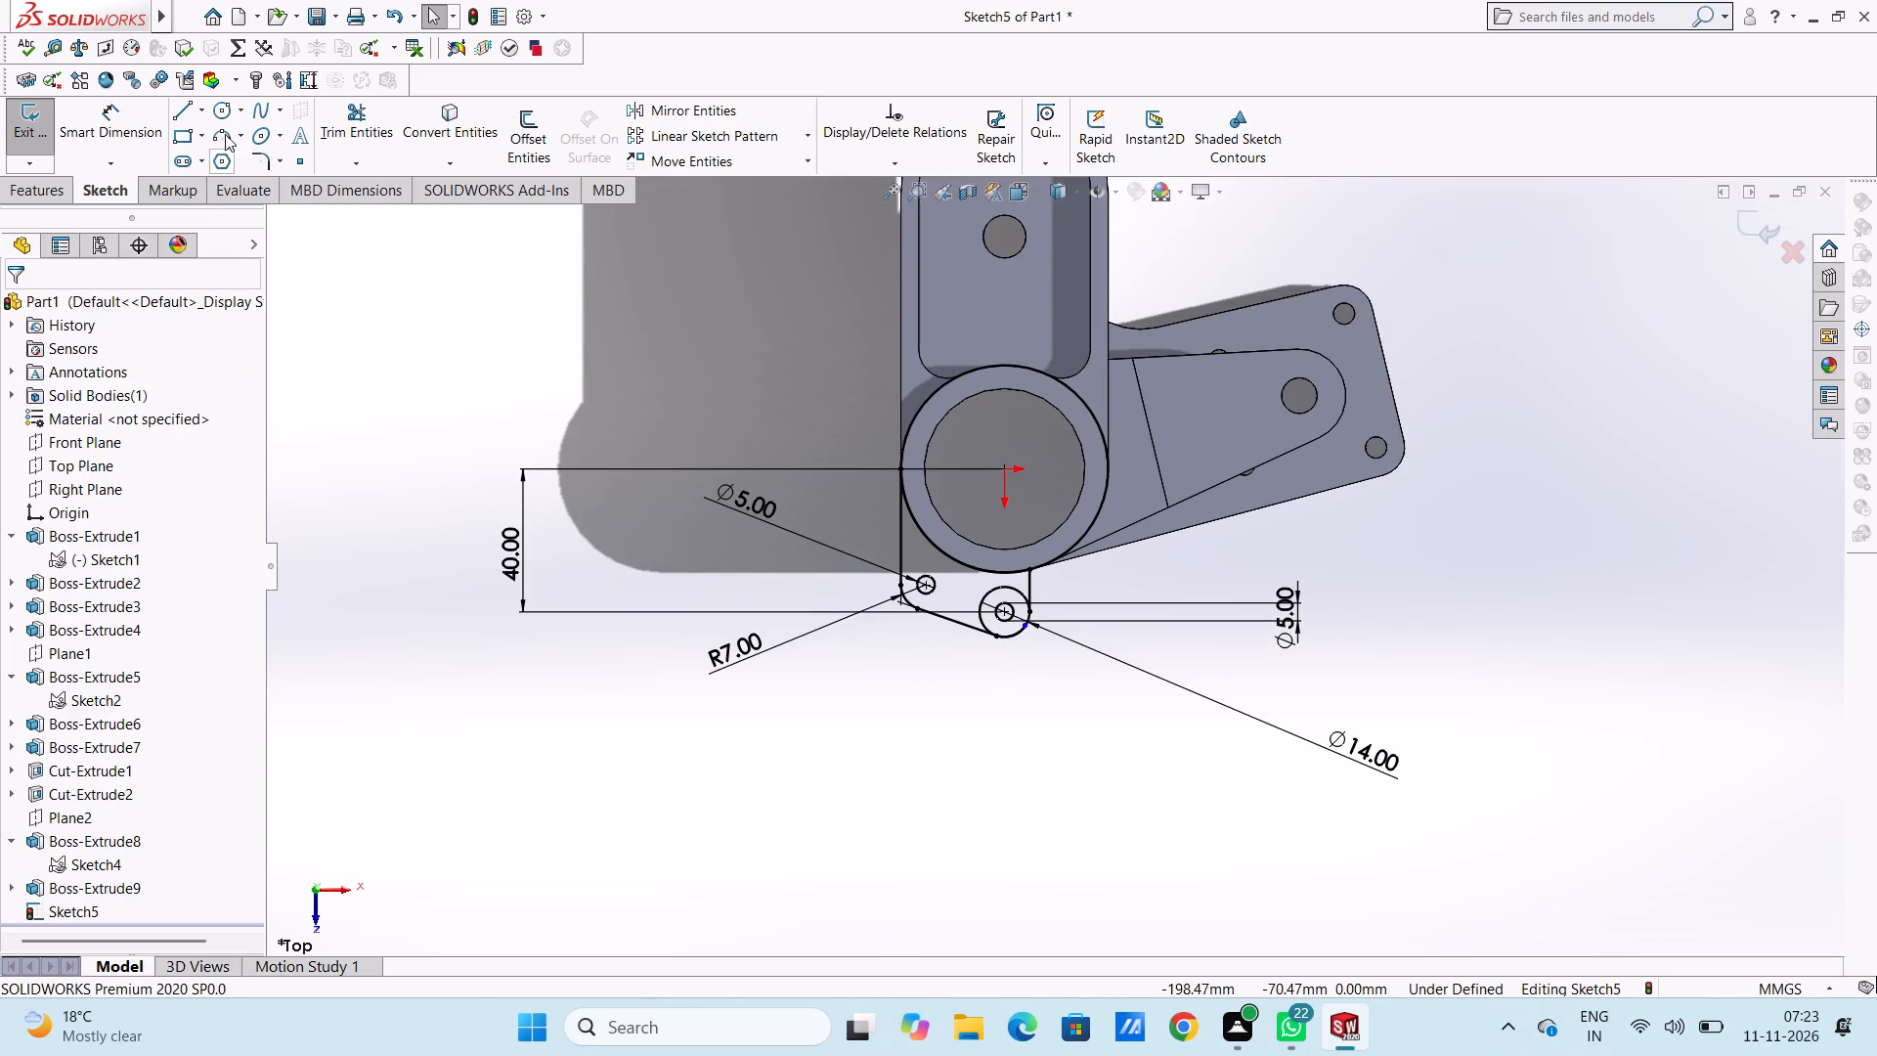
{"action": "left_click", "coordinate": [225, 134]}
{"action": "scroll", "coordinate": [1108, 511], "scroll_direction": "down", "scroll_amount": 5}
{"action": "scroll", "coordinate": [1013, 632], "scroll_direction": "down", "scroll_amount": 2}
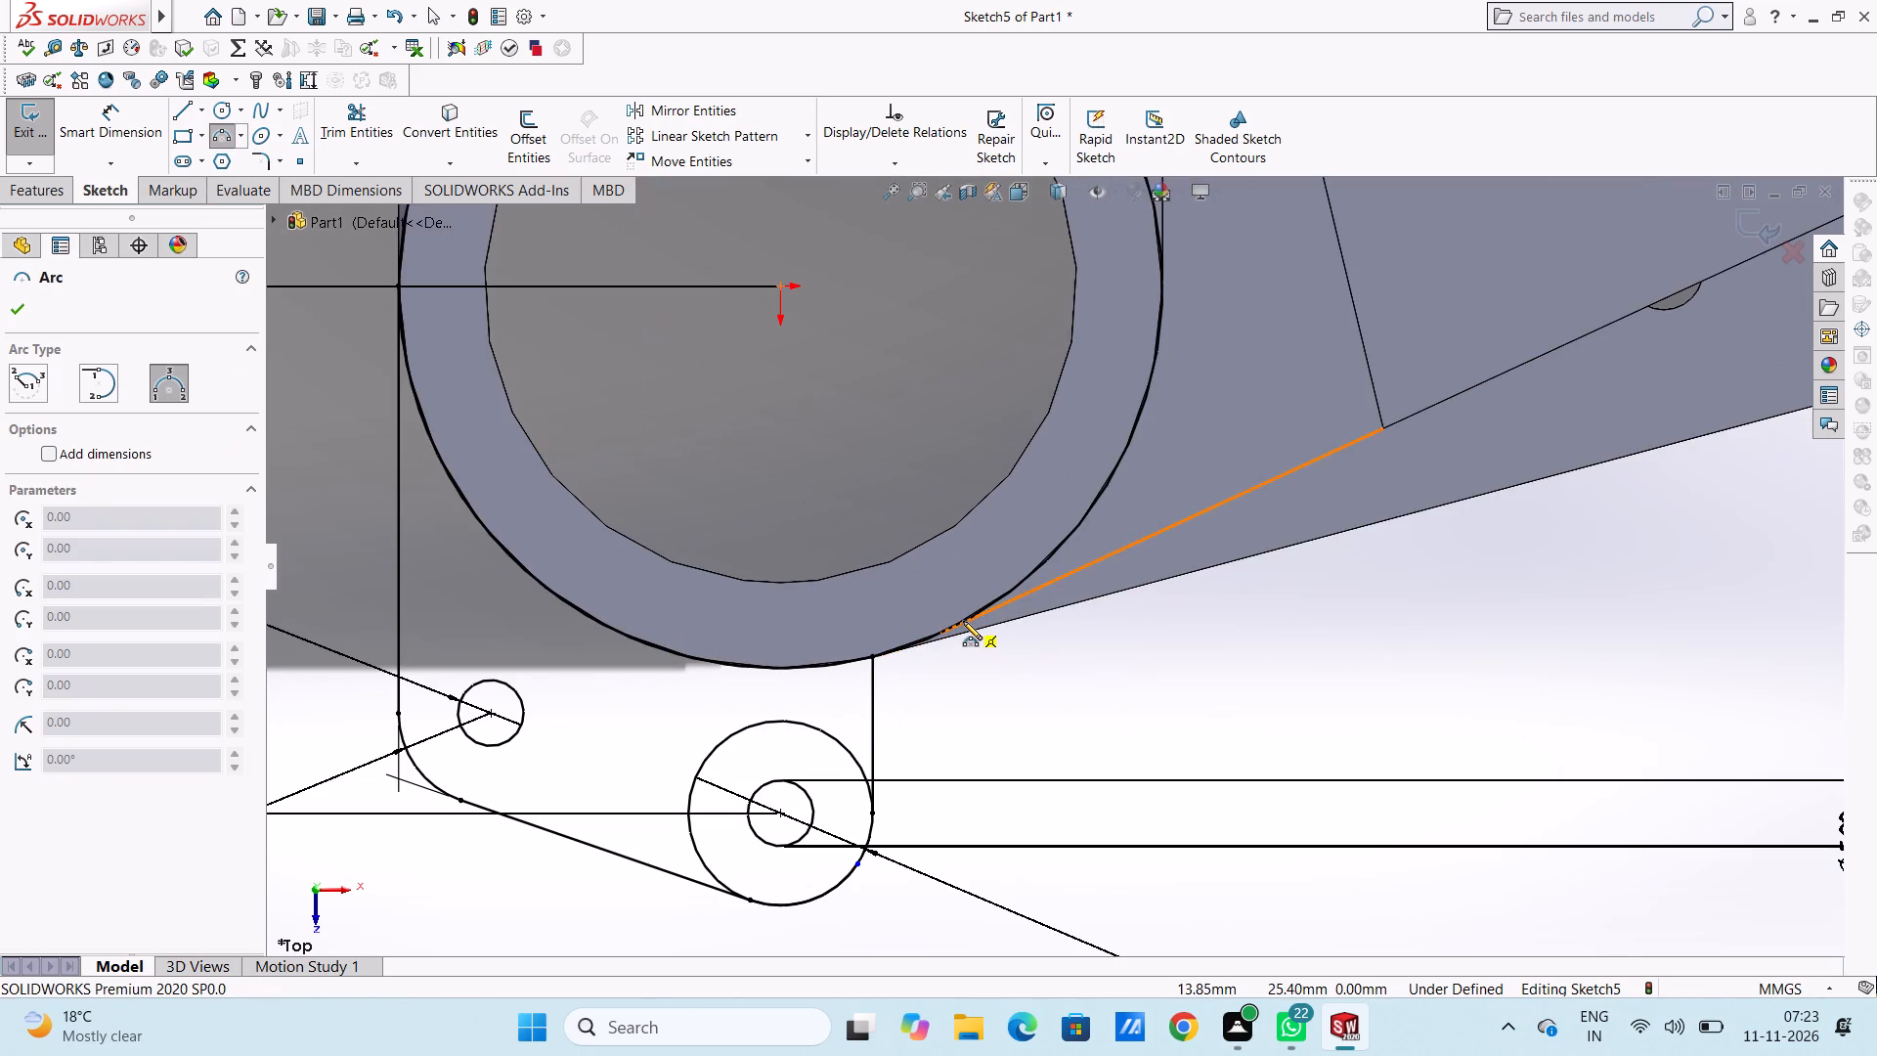
{"action": "left_click", "coordinate": [999, 598]}
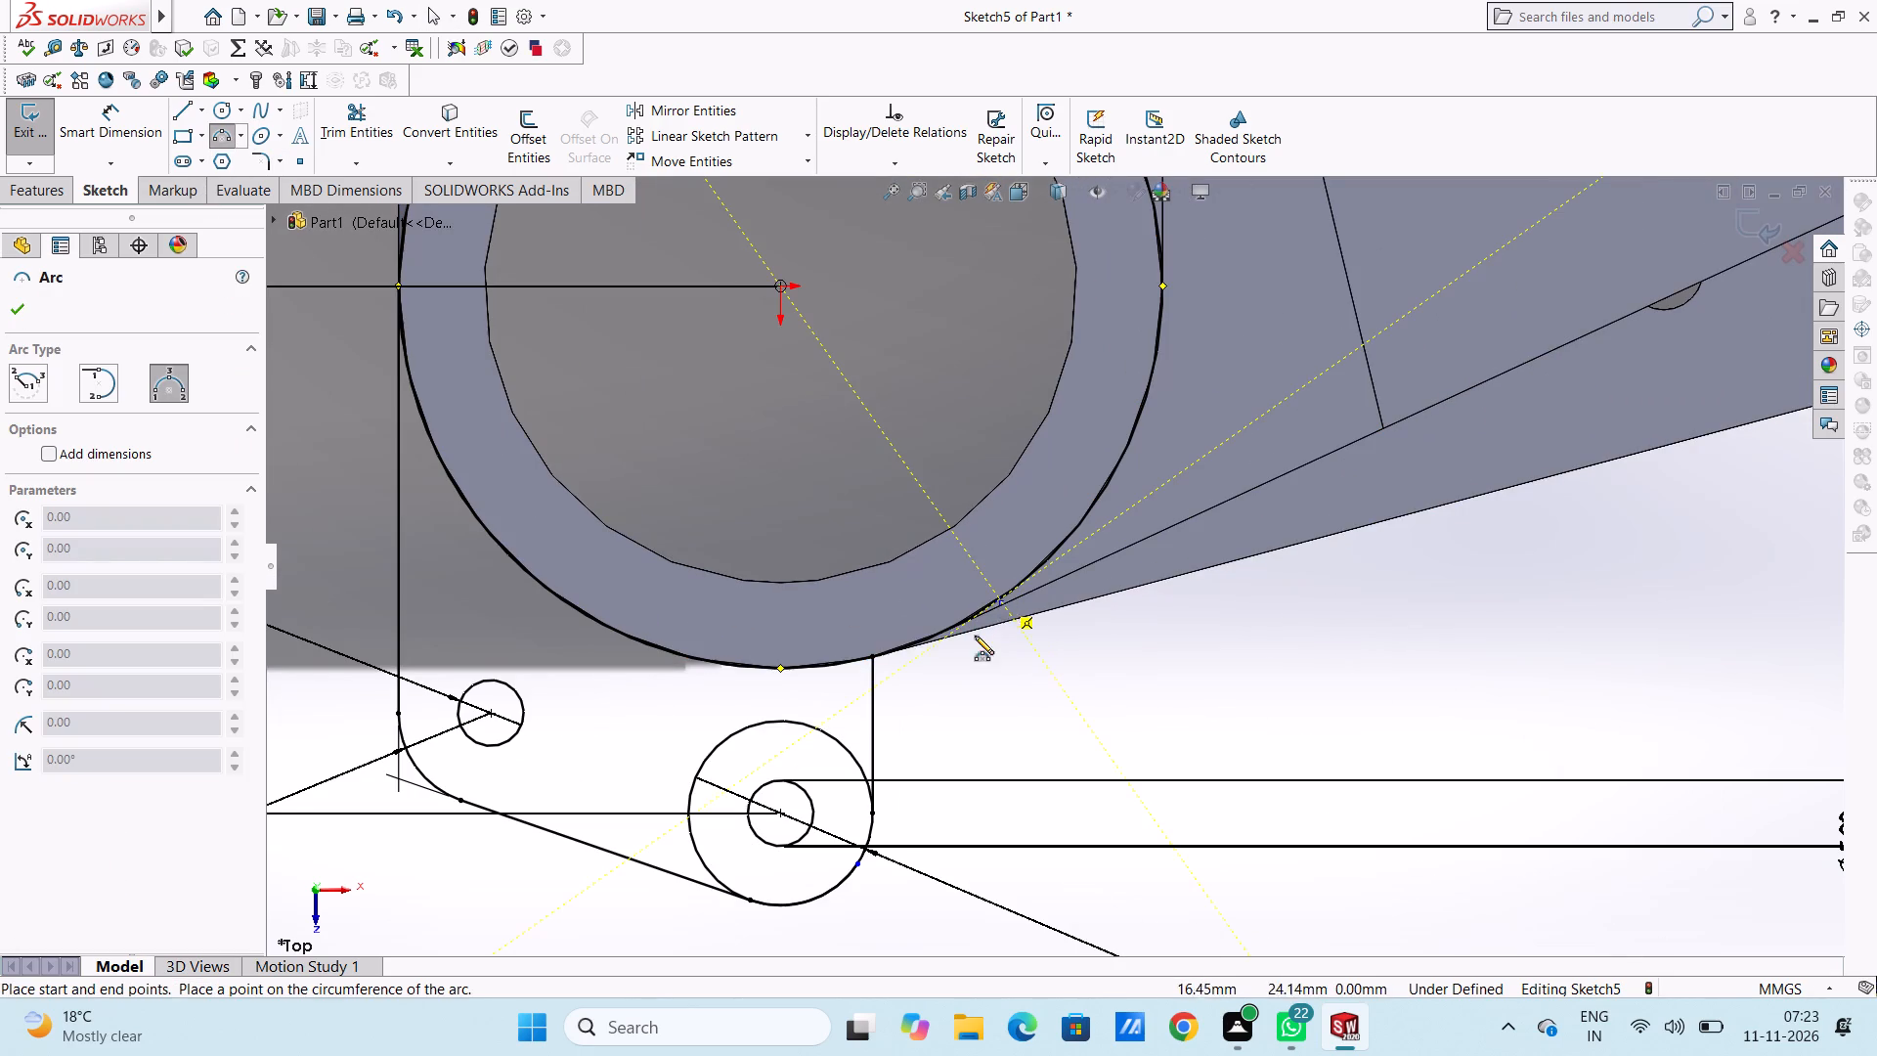
{"action": "left_click", "coordinate": [871, 705]}
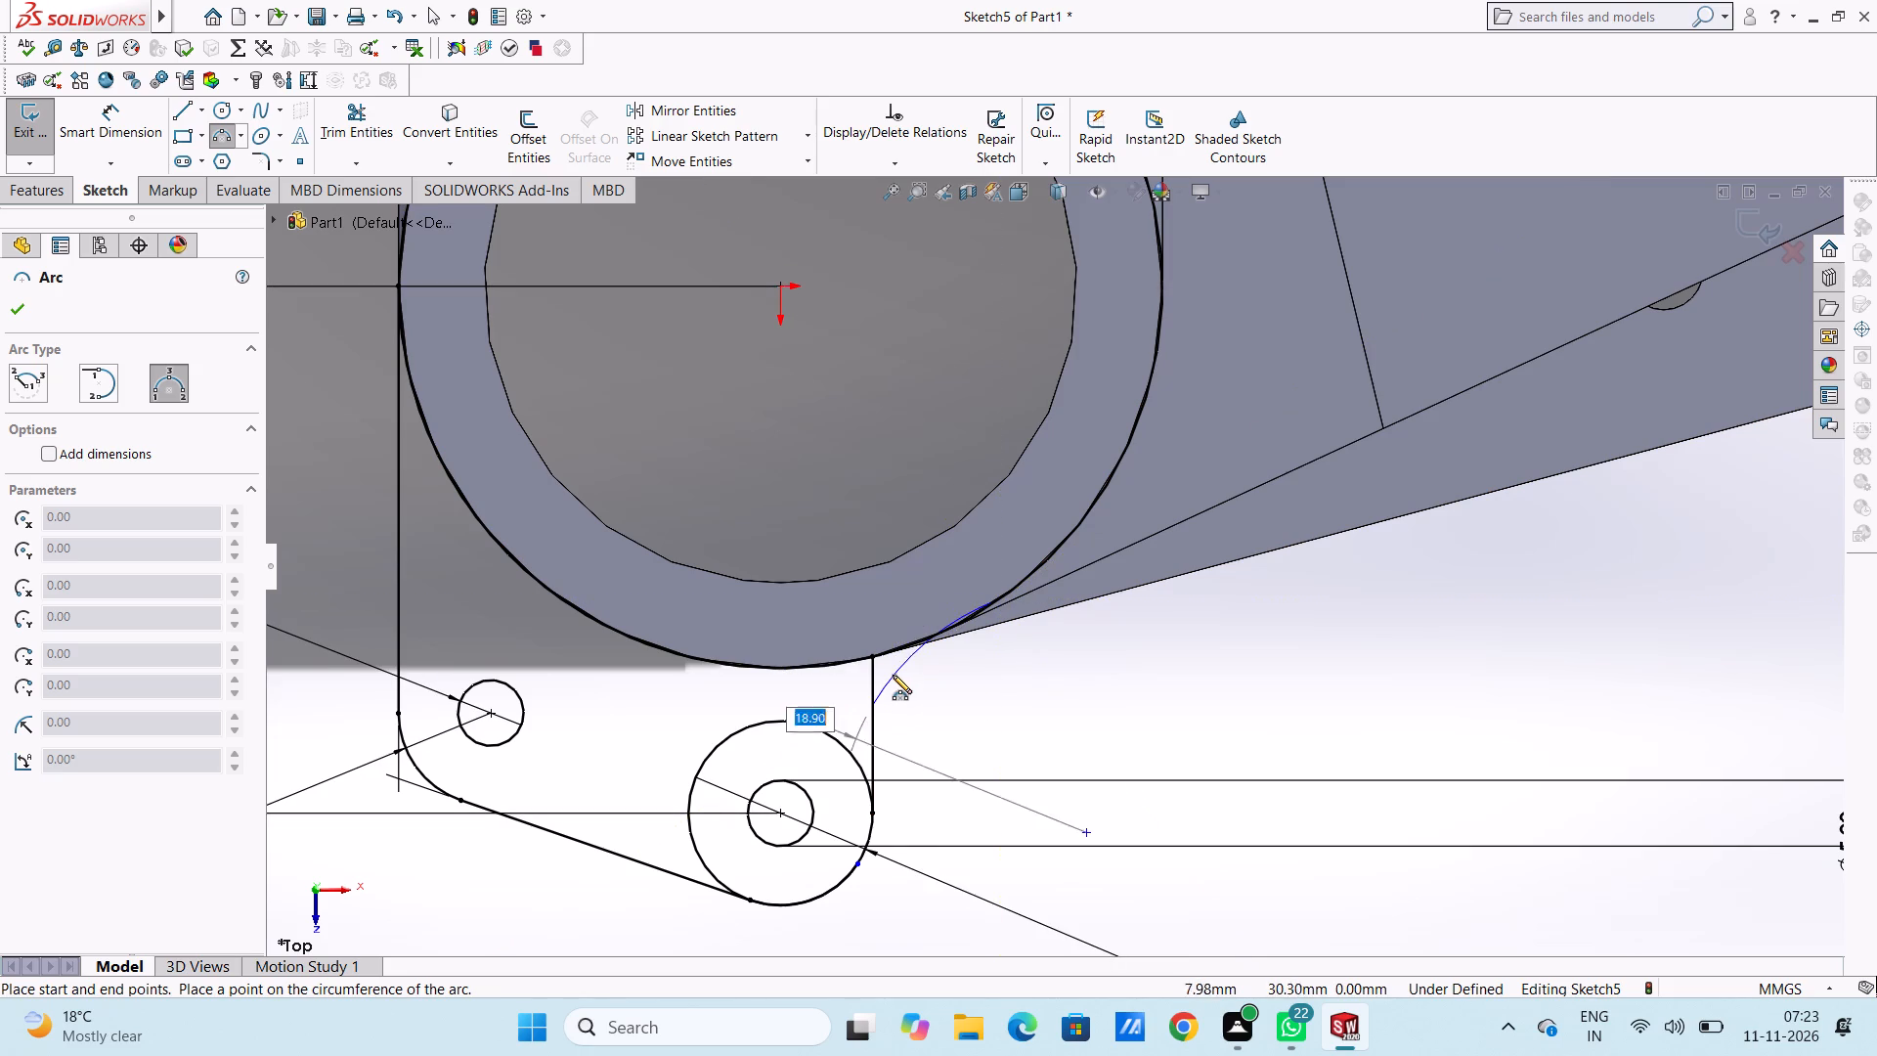
{"action": "left_click", "coordinate": [896, 673]}
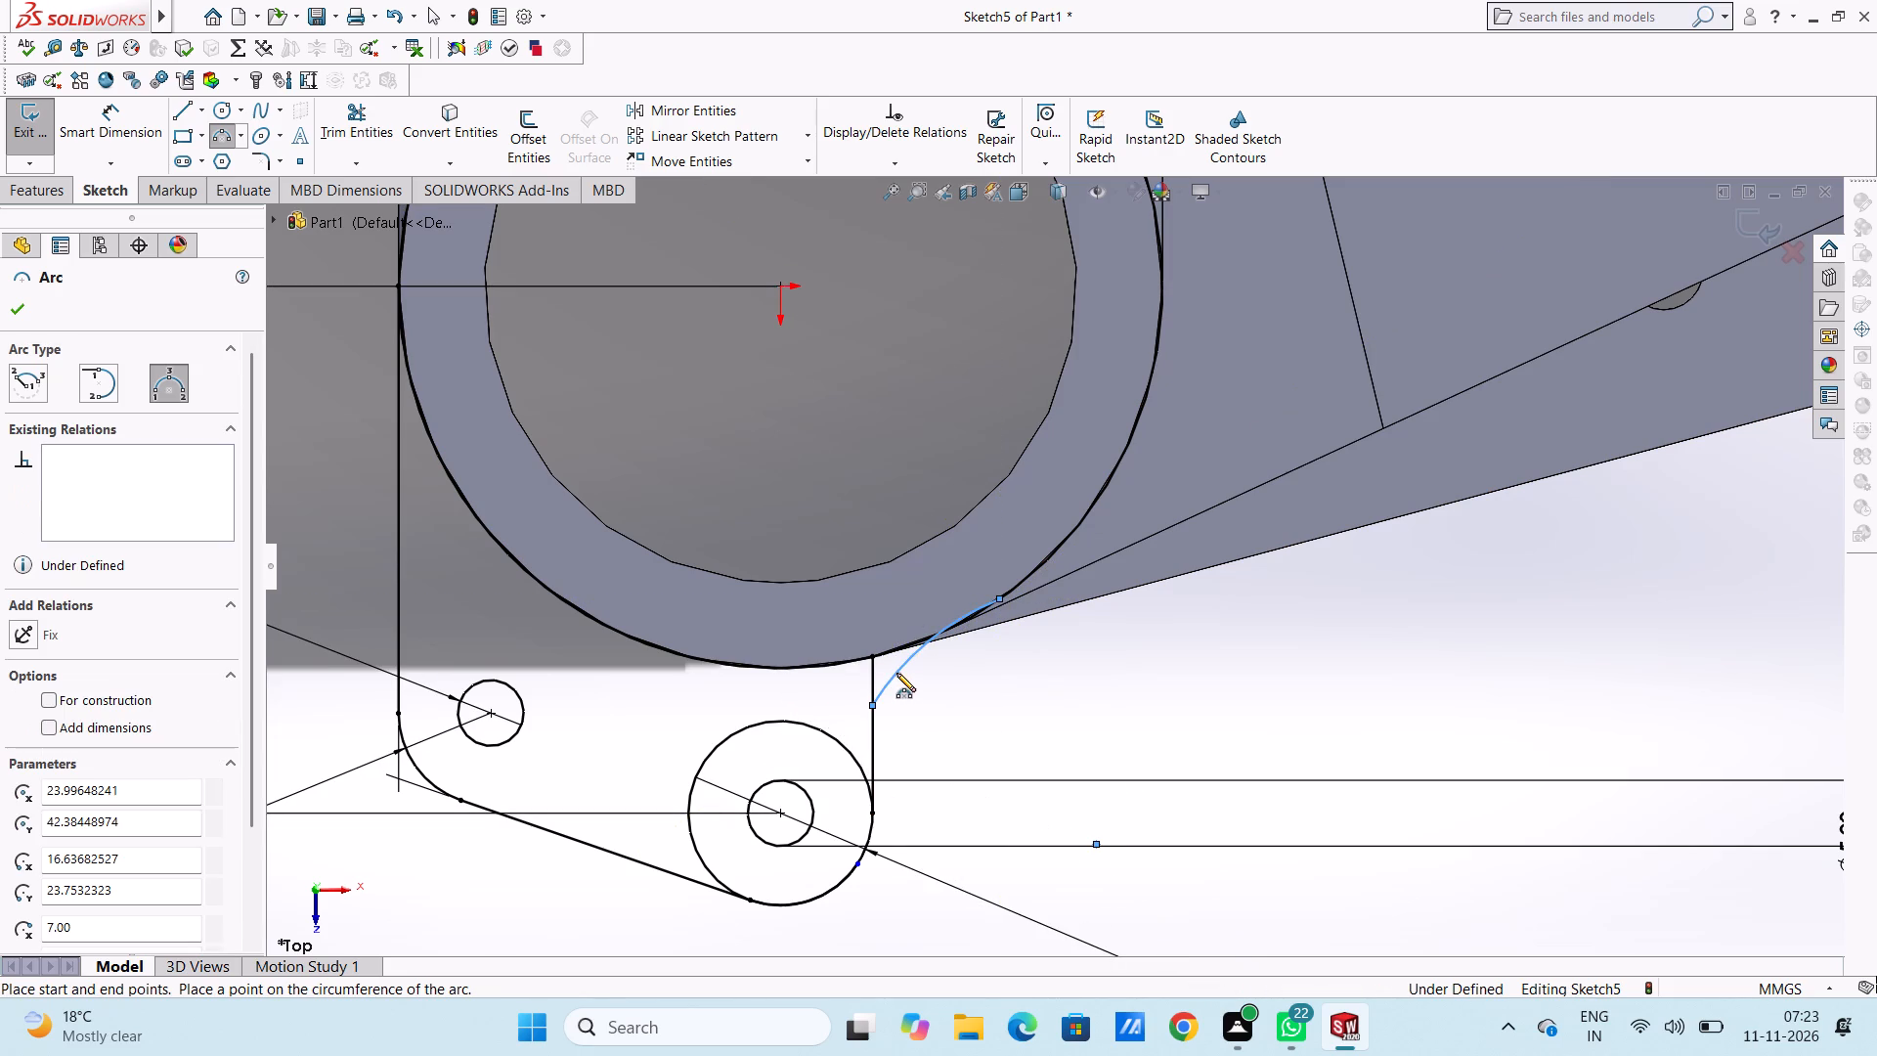
{"action": "left_click", "coordinate": [14, 317]}
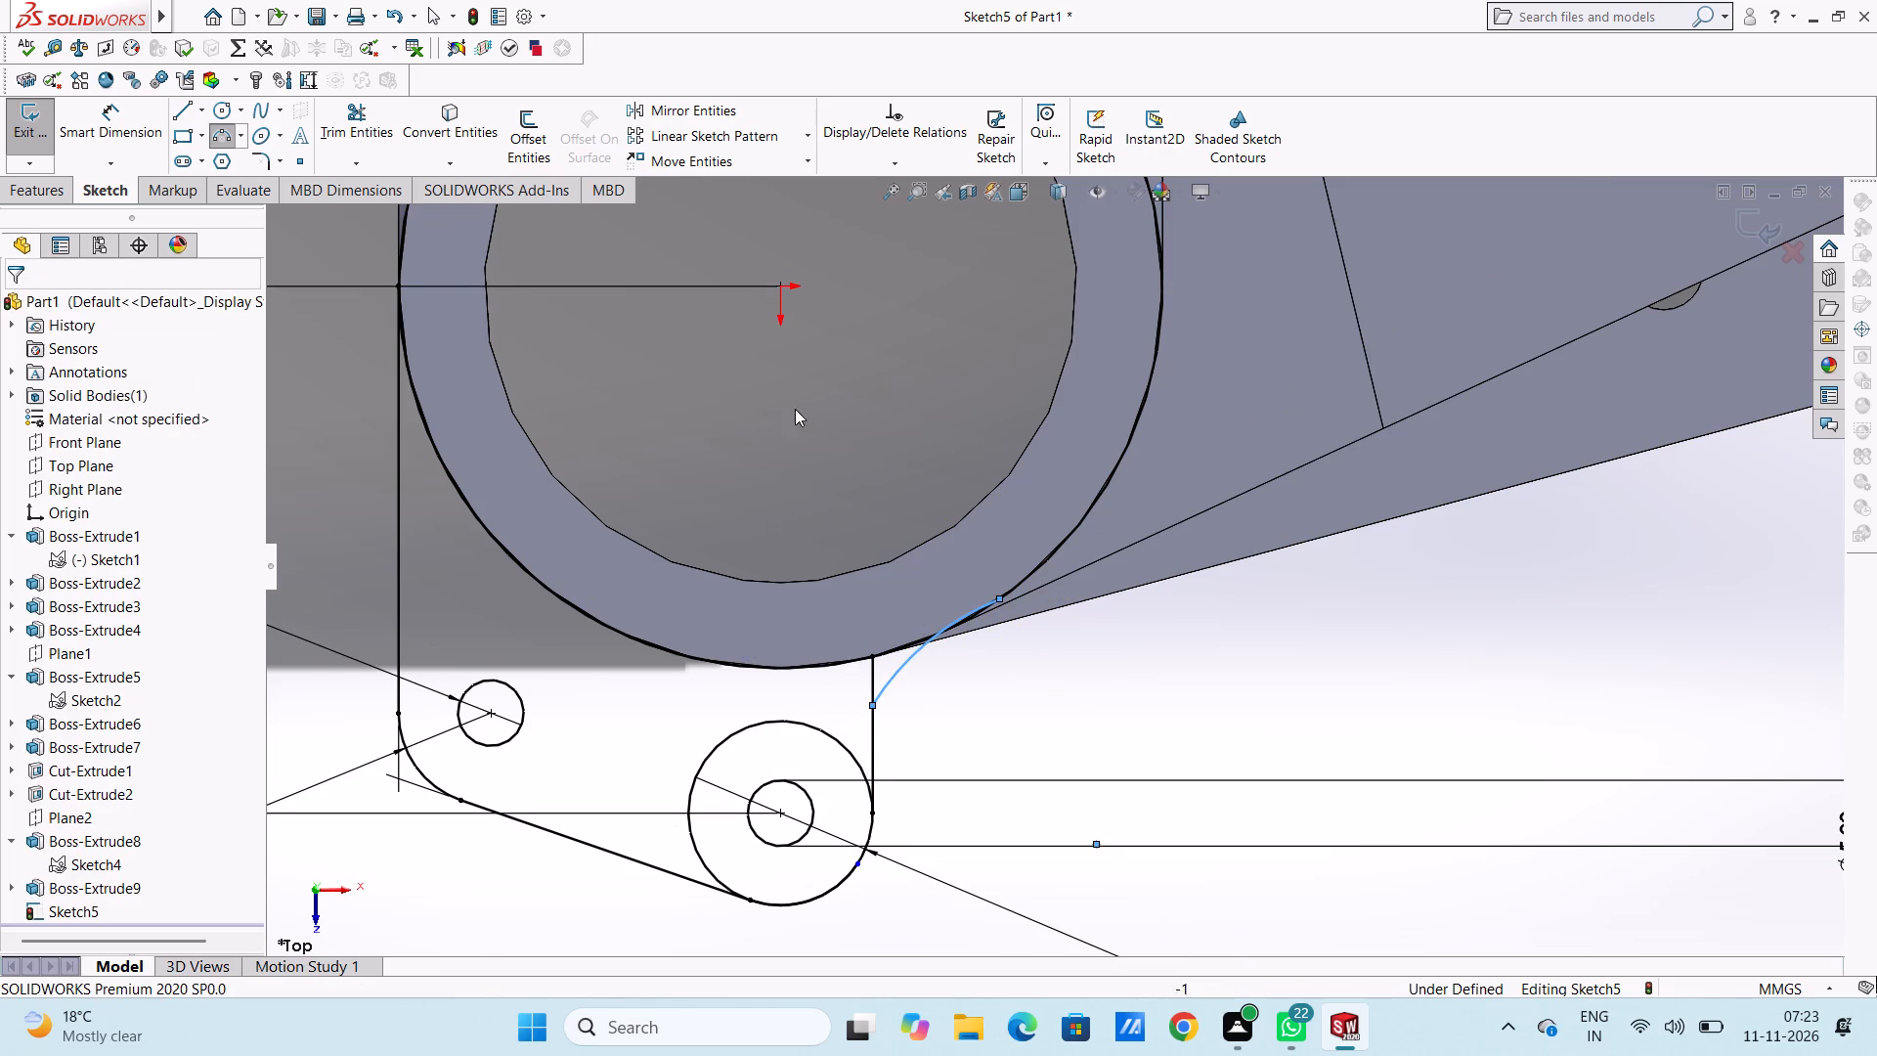
{"action": "left_click", "coordinate": [807, 409]}
Dimension the new connecting arc with a radius of 10 mm.
{"action": "left_click", "coordinate": [125, 110]}
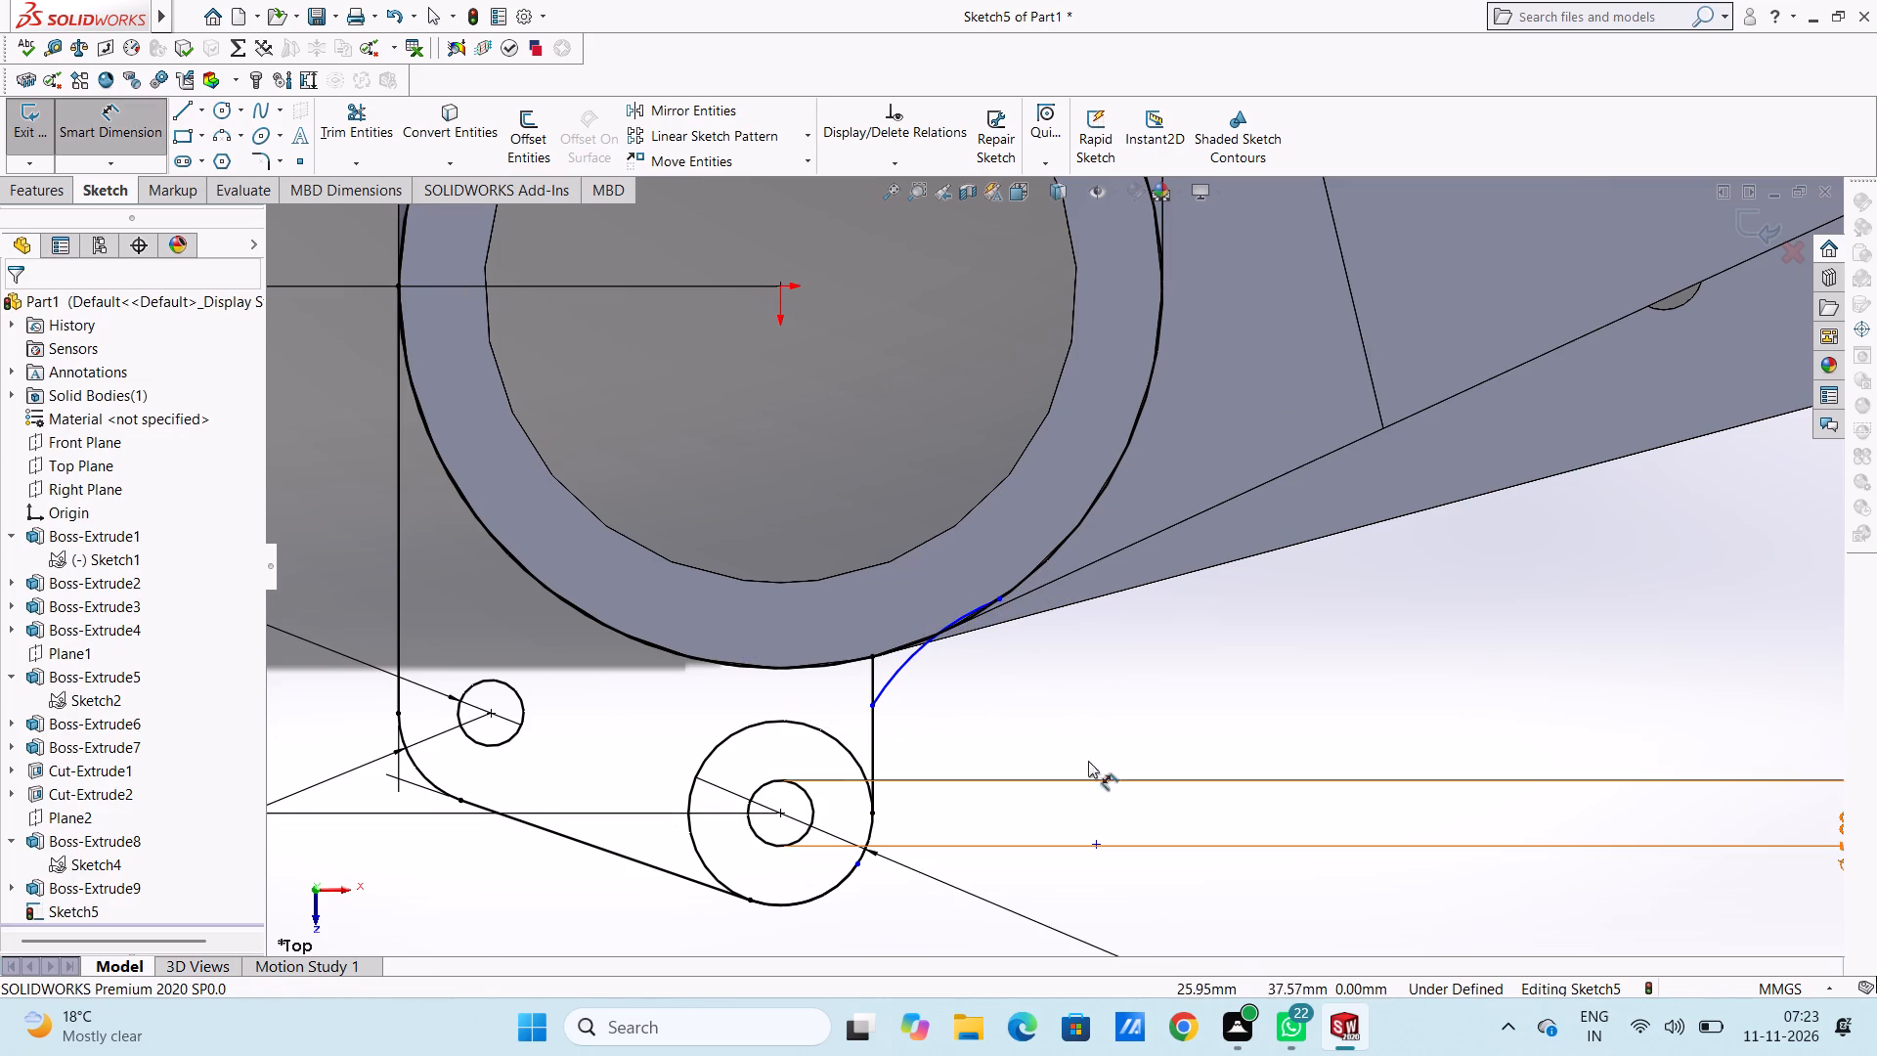
{"action": "left_click", "coordinate": [906, 661]}
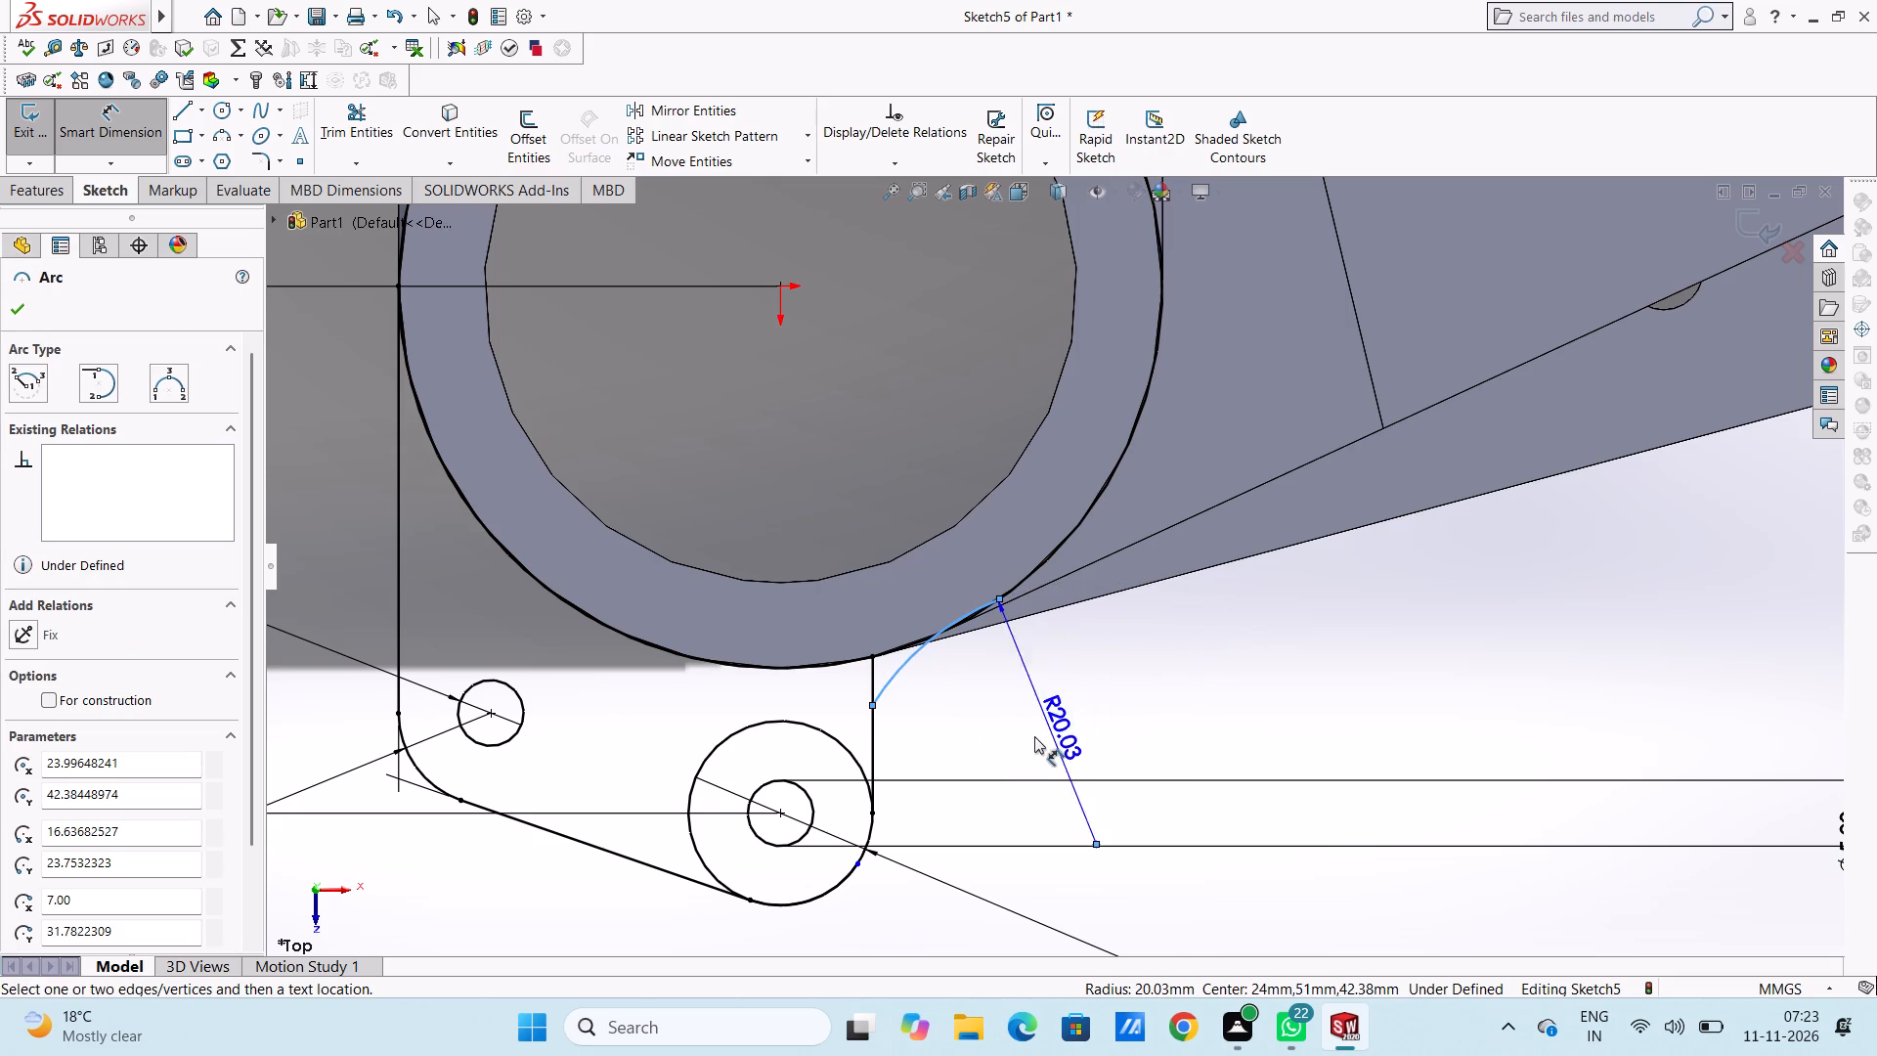
{"action": "left_click", "coordinate": [993, 744]}
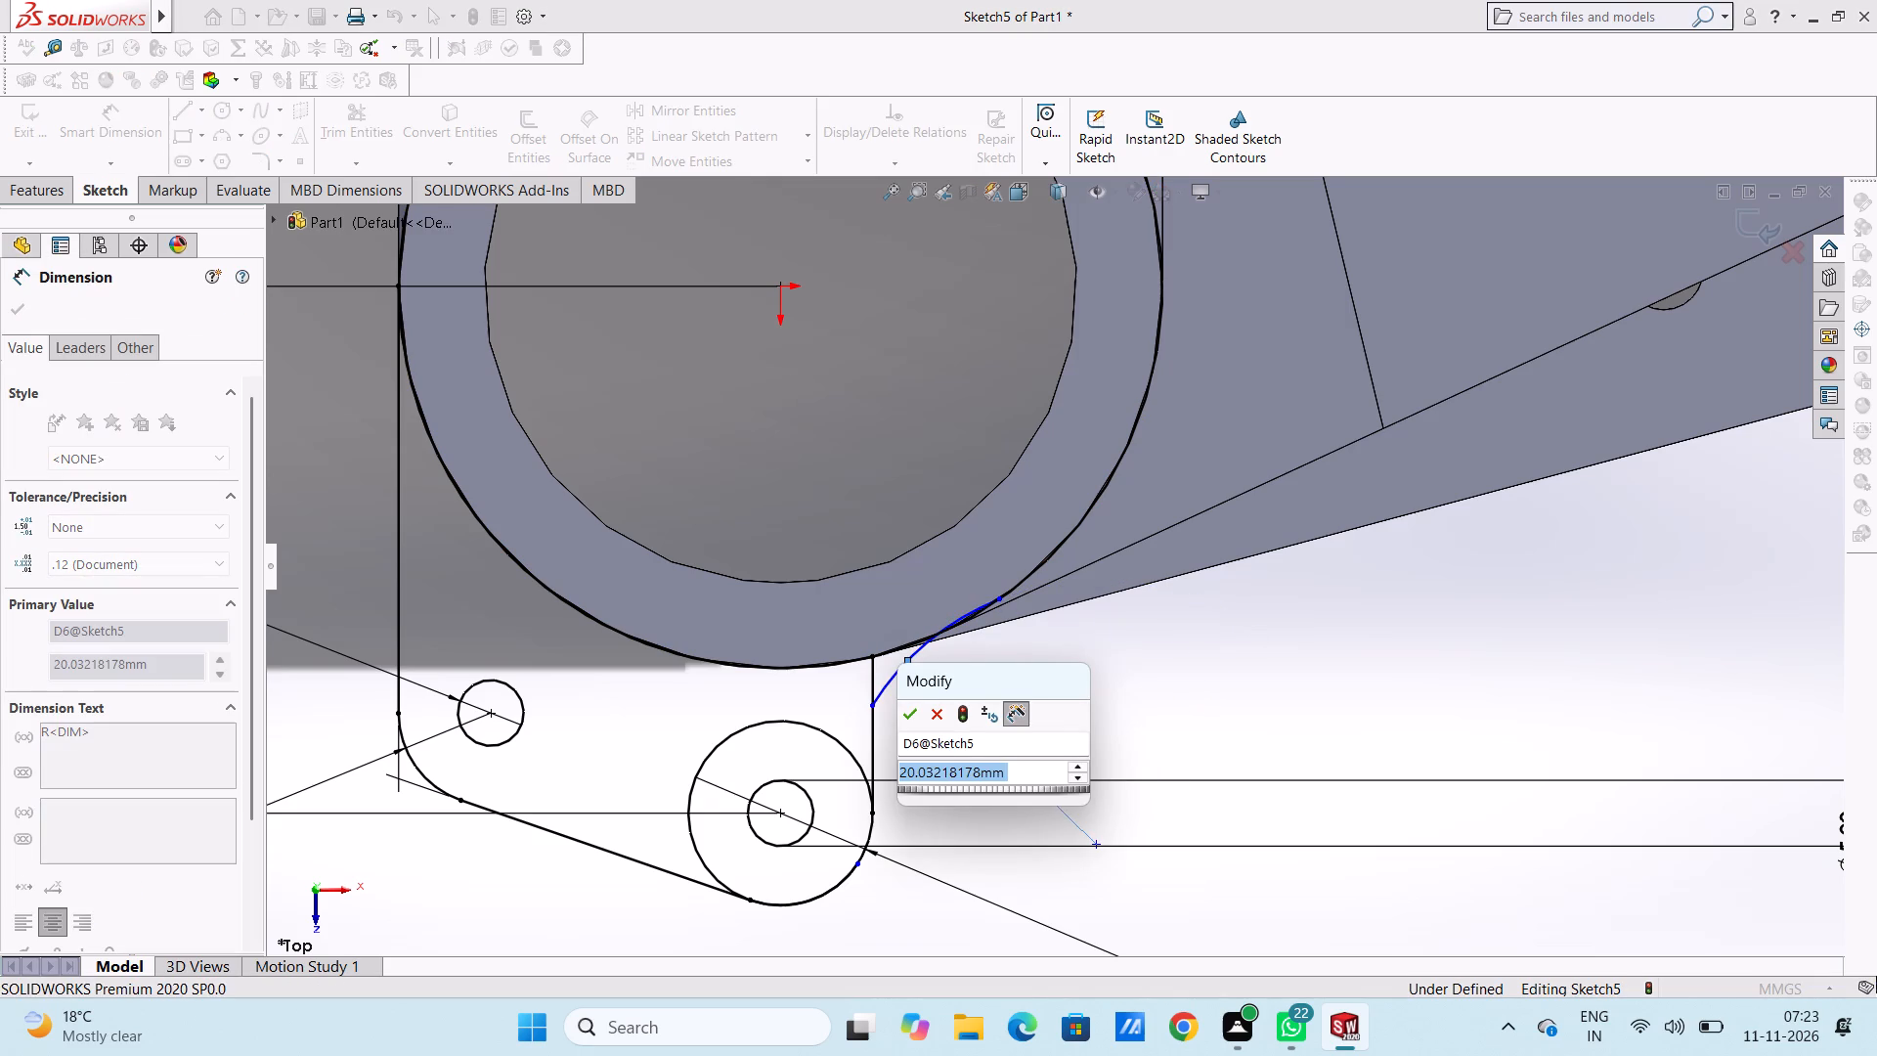
{"action": "type", "text": "10"}
{"action": "key", "text": "Return"}
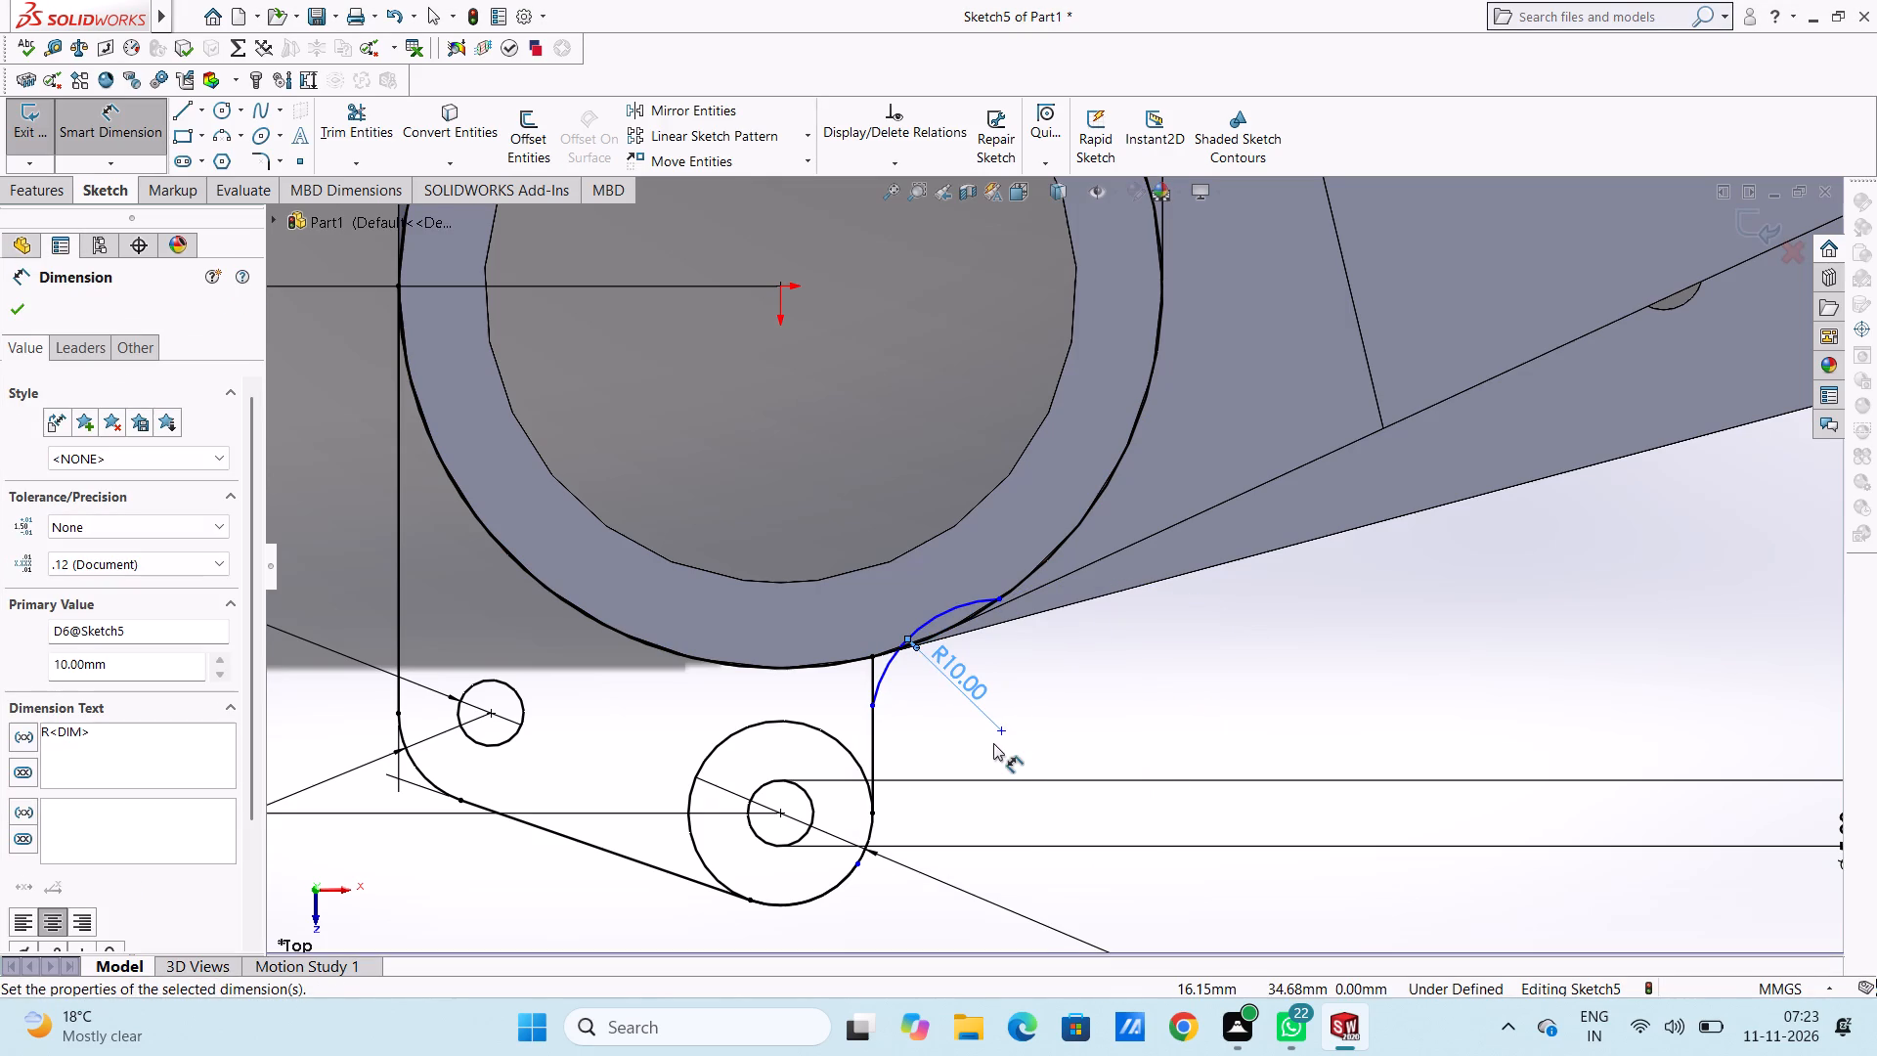
{"action": "left_click", "coordinate": [1130, 645]}
{"action": "left_click", "coordinate": [126, 125]}
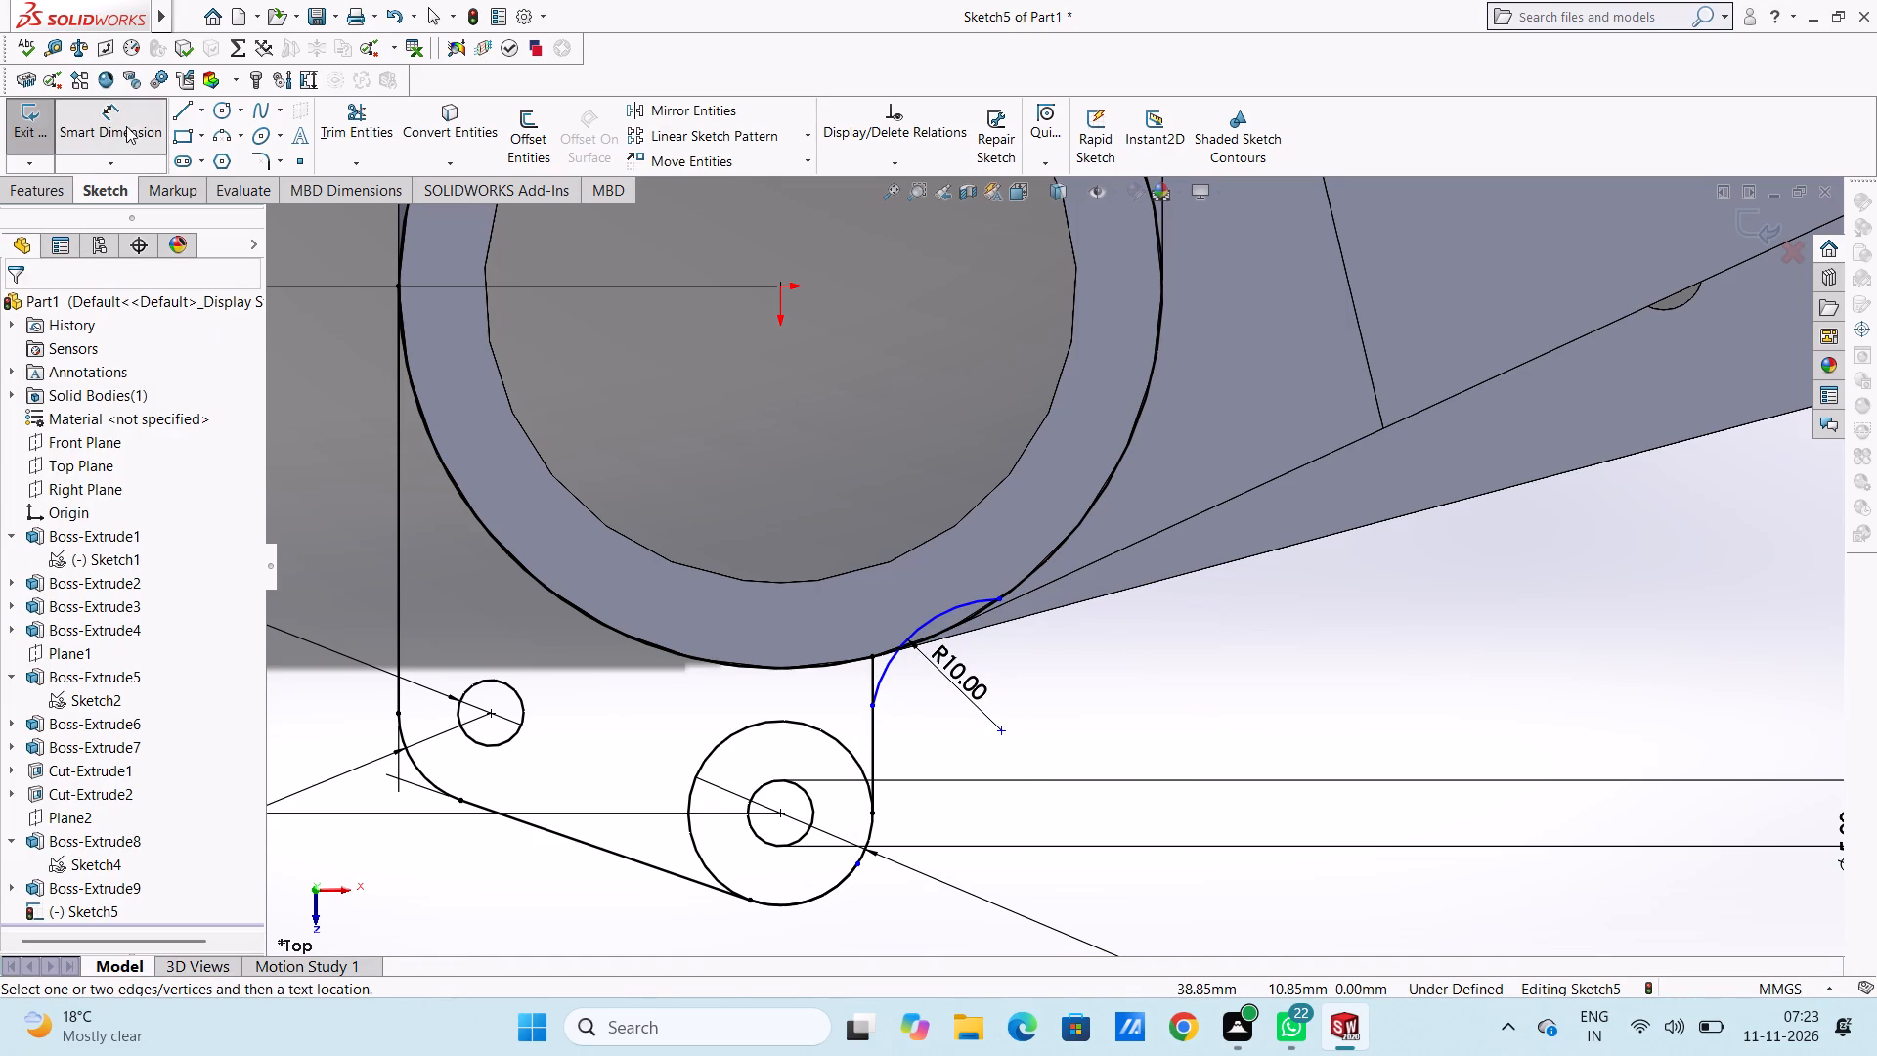
Make the 10 mm radius arc tangent to both the lug's right vertical line and the large circle.
{"action": "left_click", "coordinate": [962, 606]}
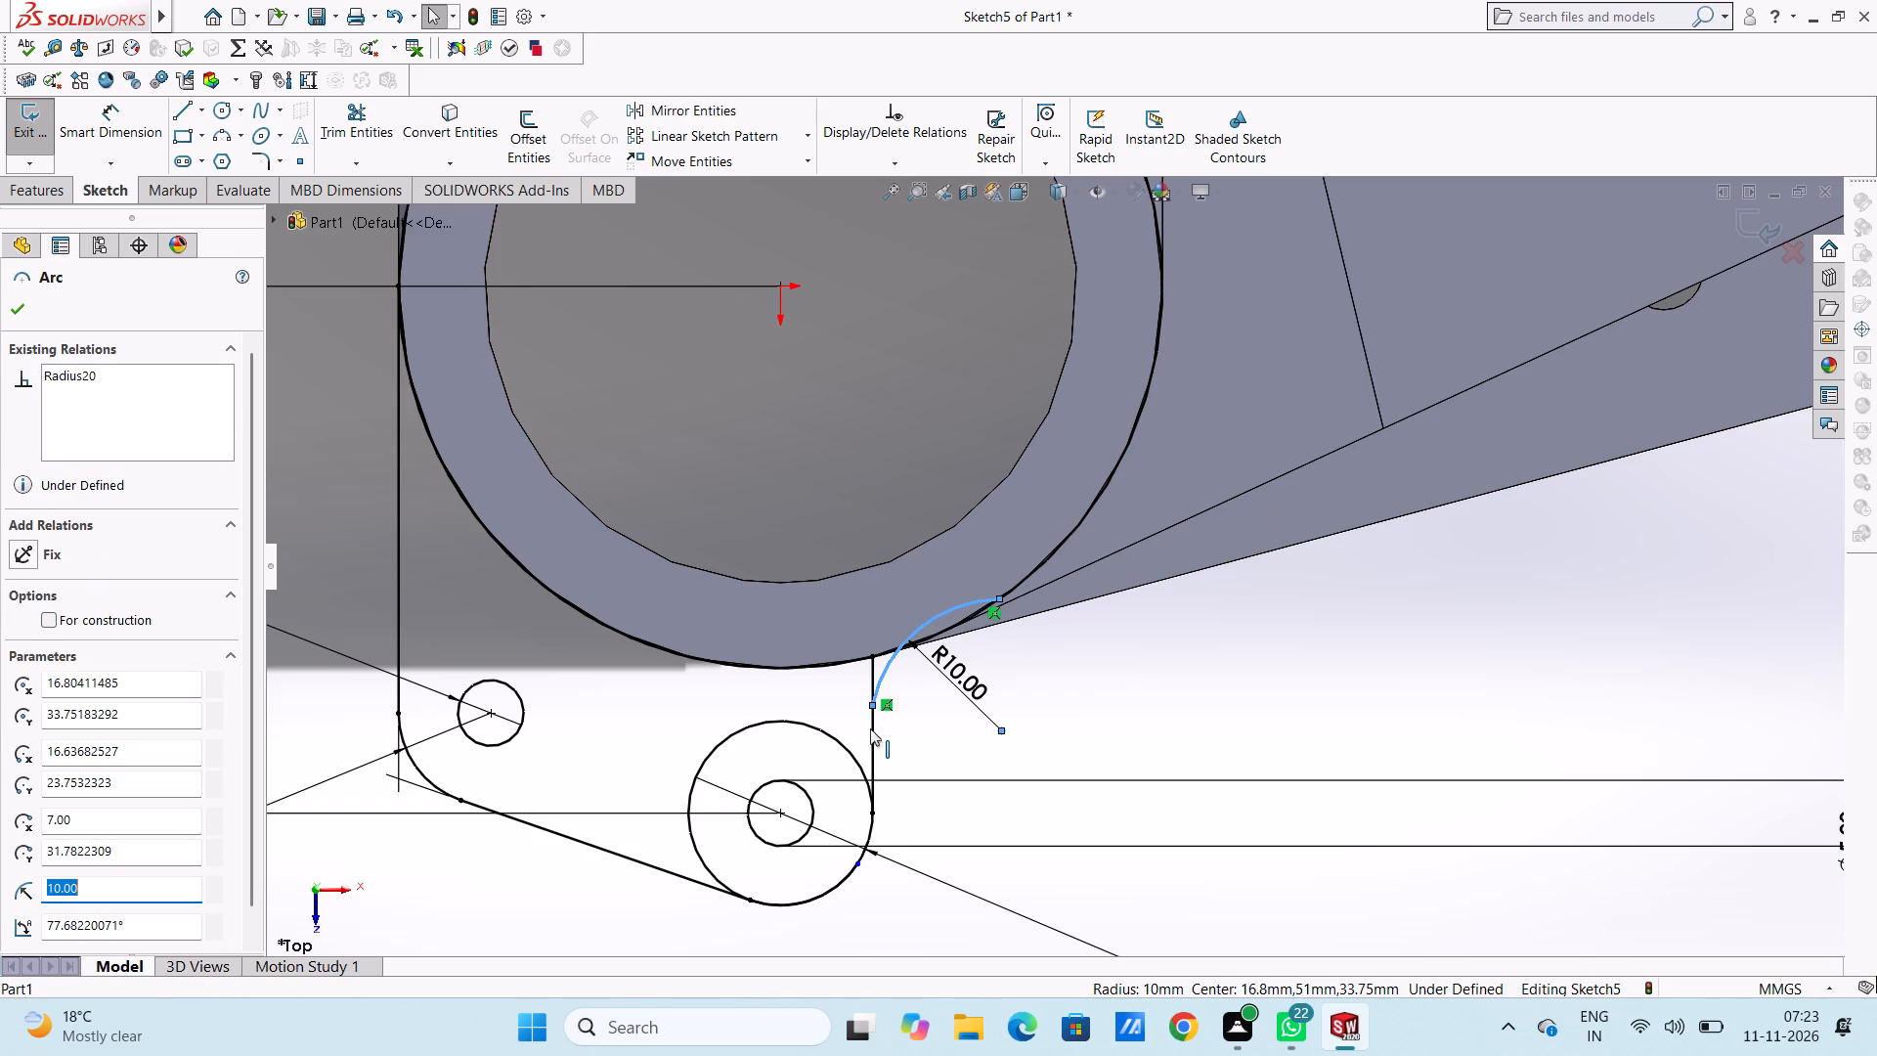
{"action": "left_click", "coordinate": [874, 739]}
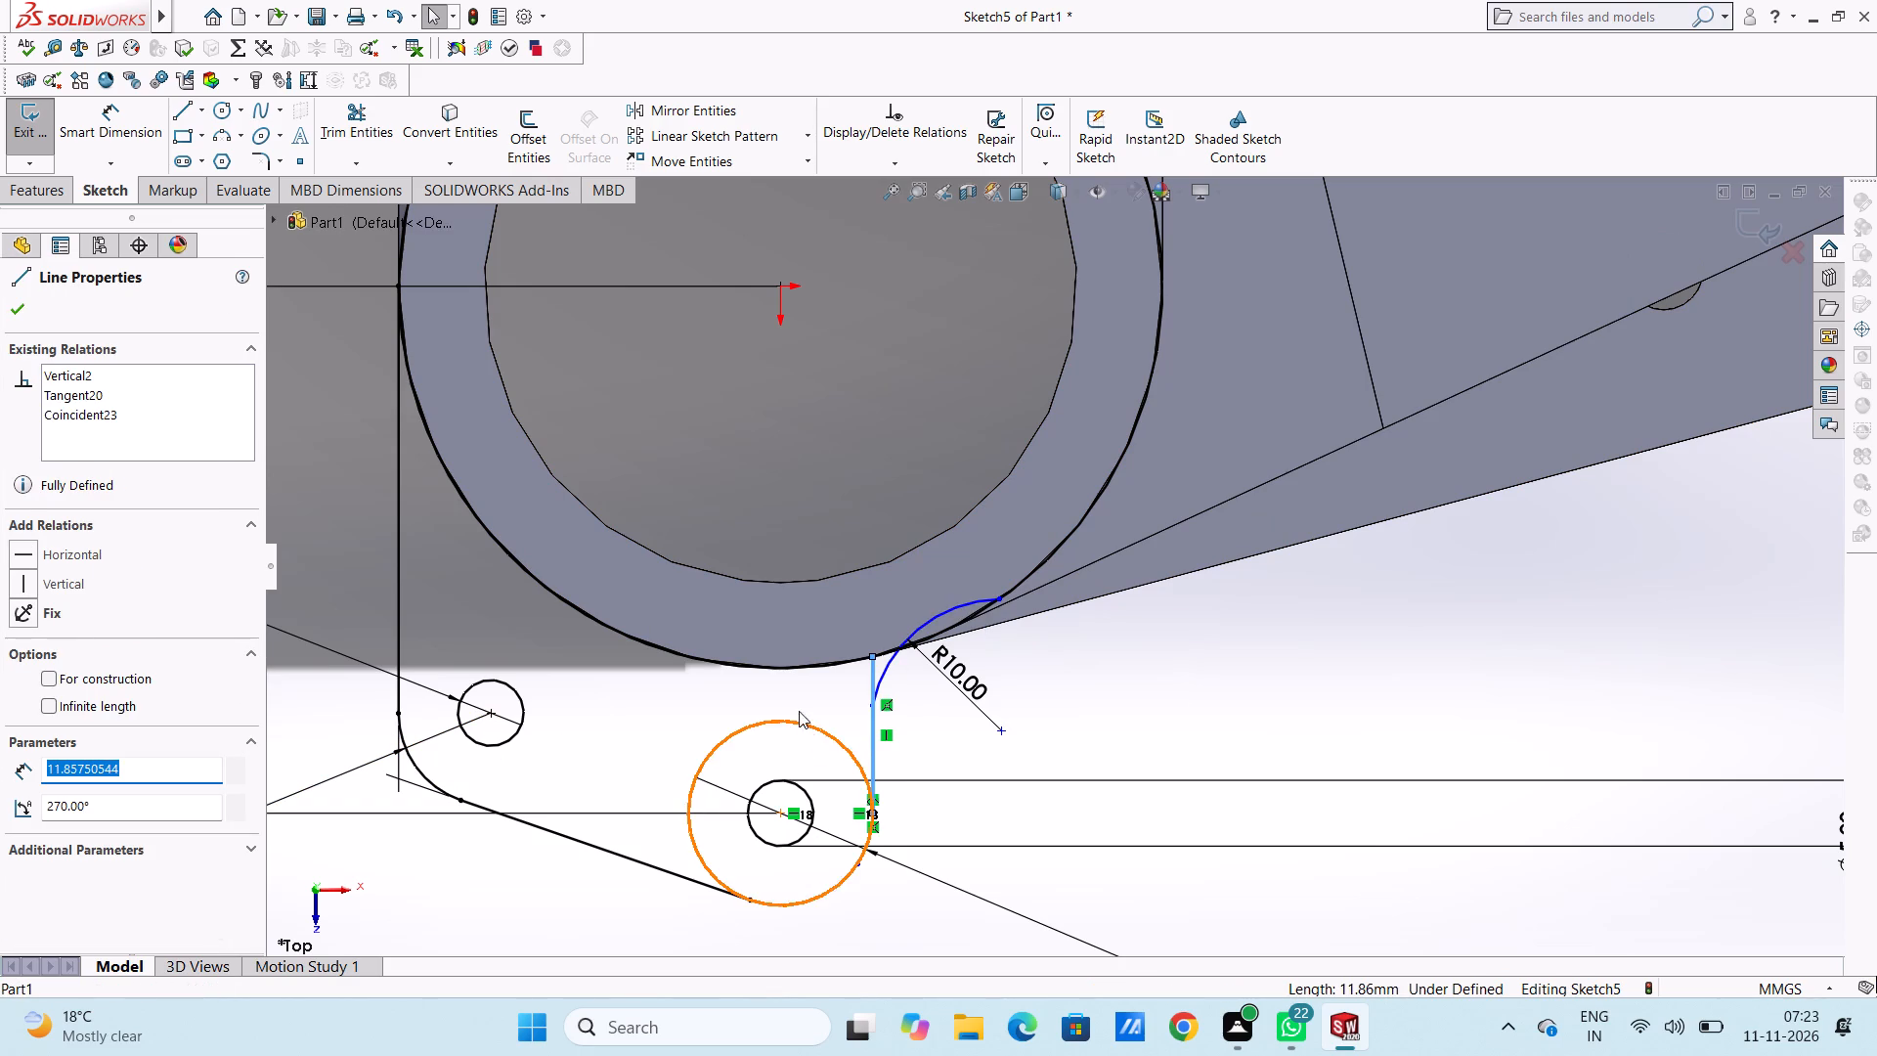
{"action": "left_click", "coordinate": [893, 666], "text": "ctrl"}
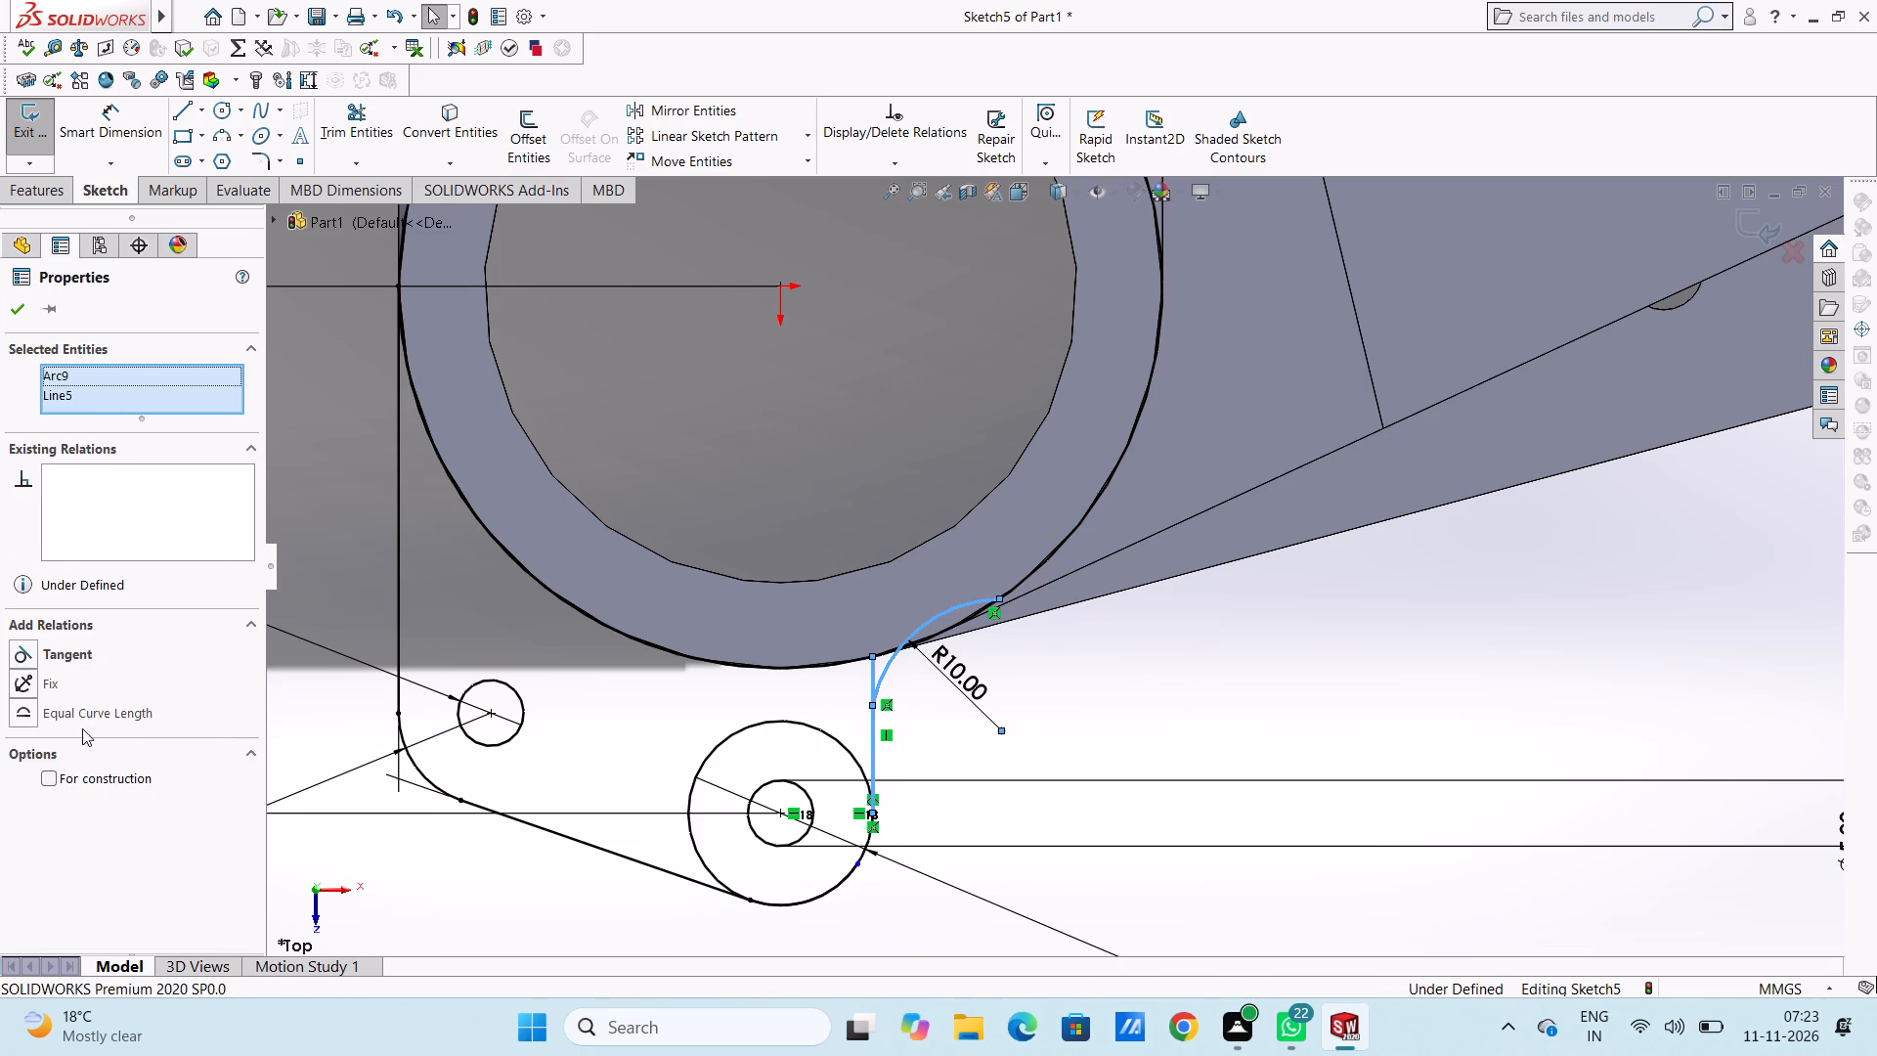
{"action": "left_click", "coordinate": [19, 653]}
{"action": "left_click", "coordinate": [874, 396]}
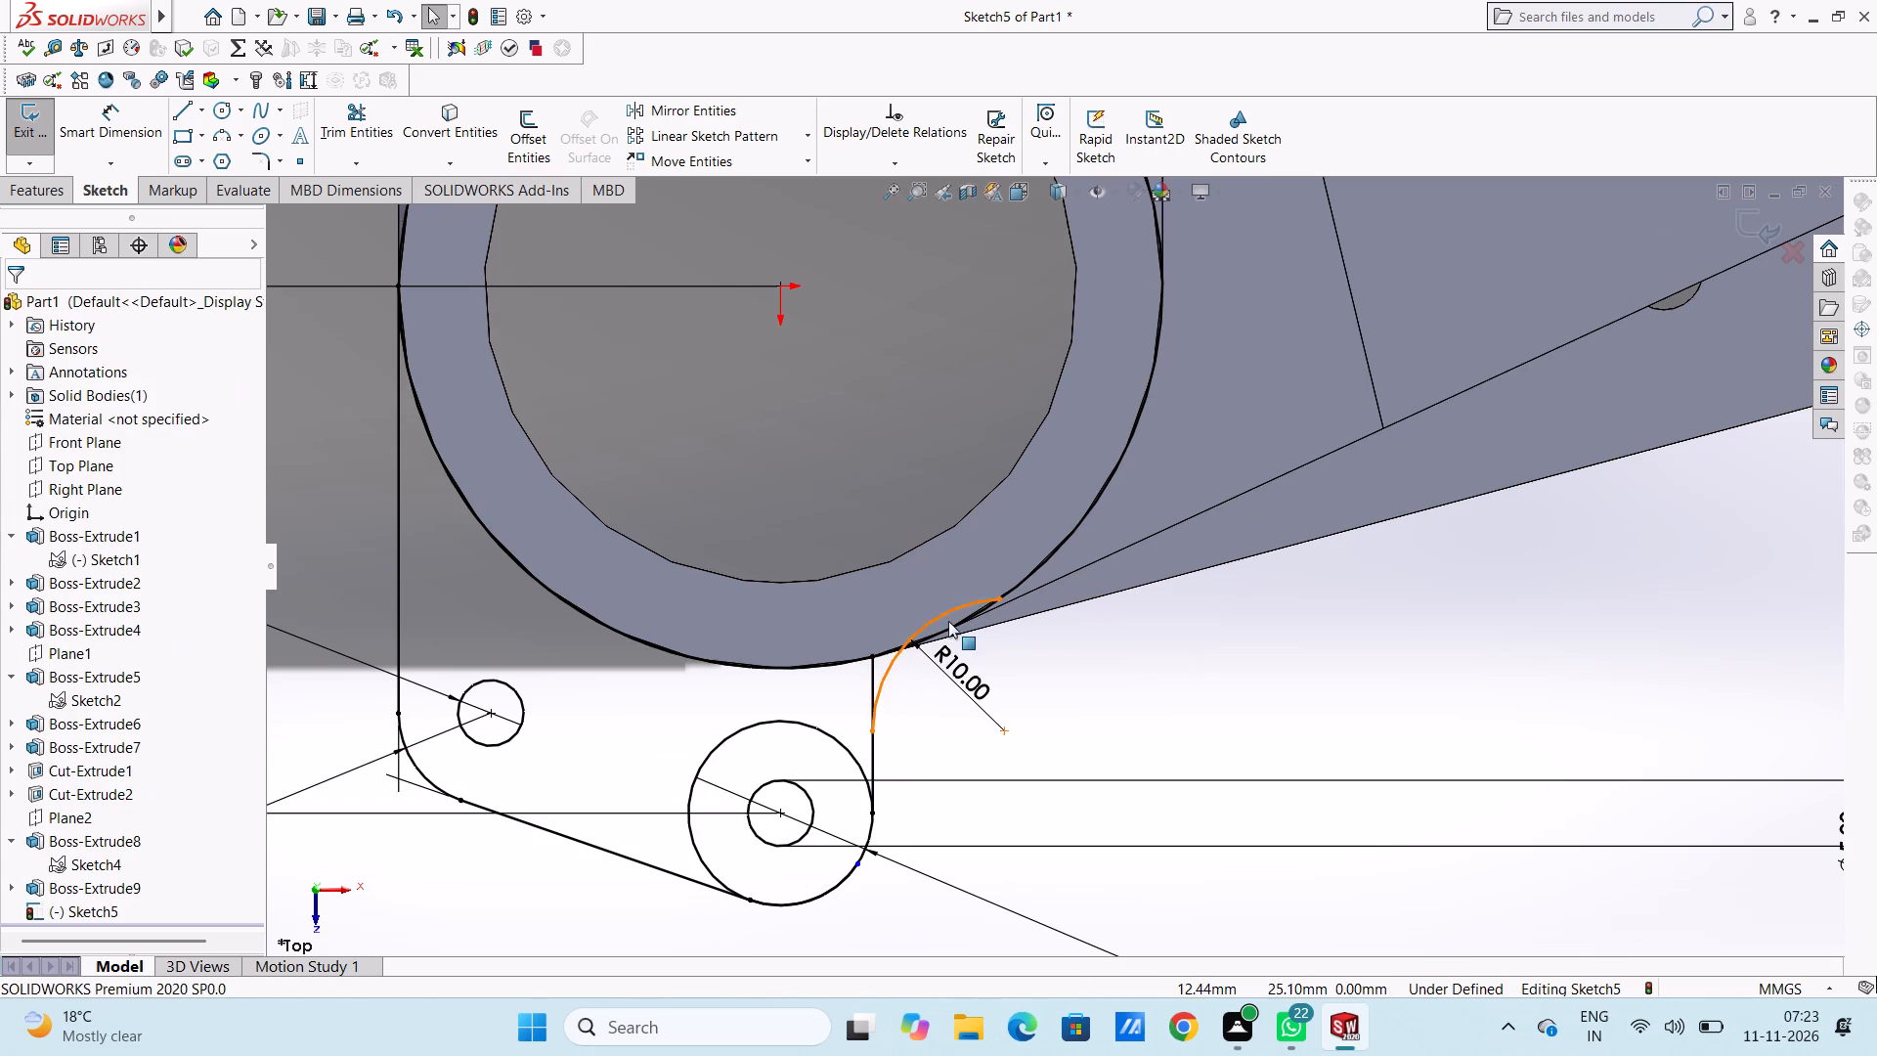
{"action": "left_click", "coordinate": [952, 609]}
{"action": "left_click", "coordinate": [1034, 571], "text": "ctrl"}
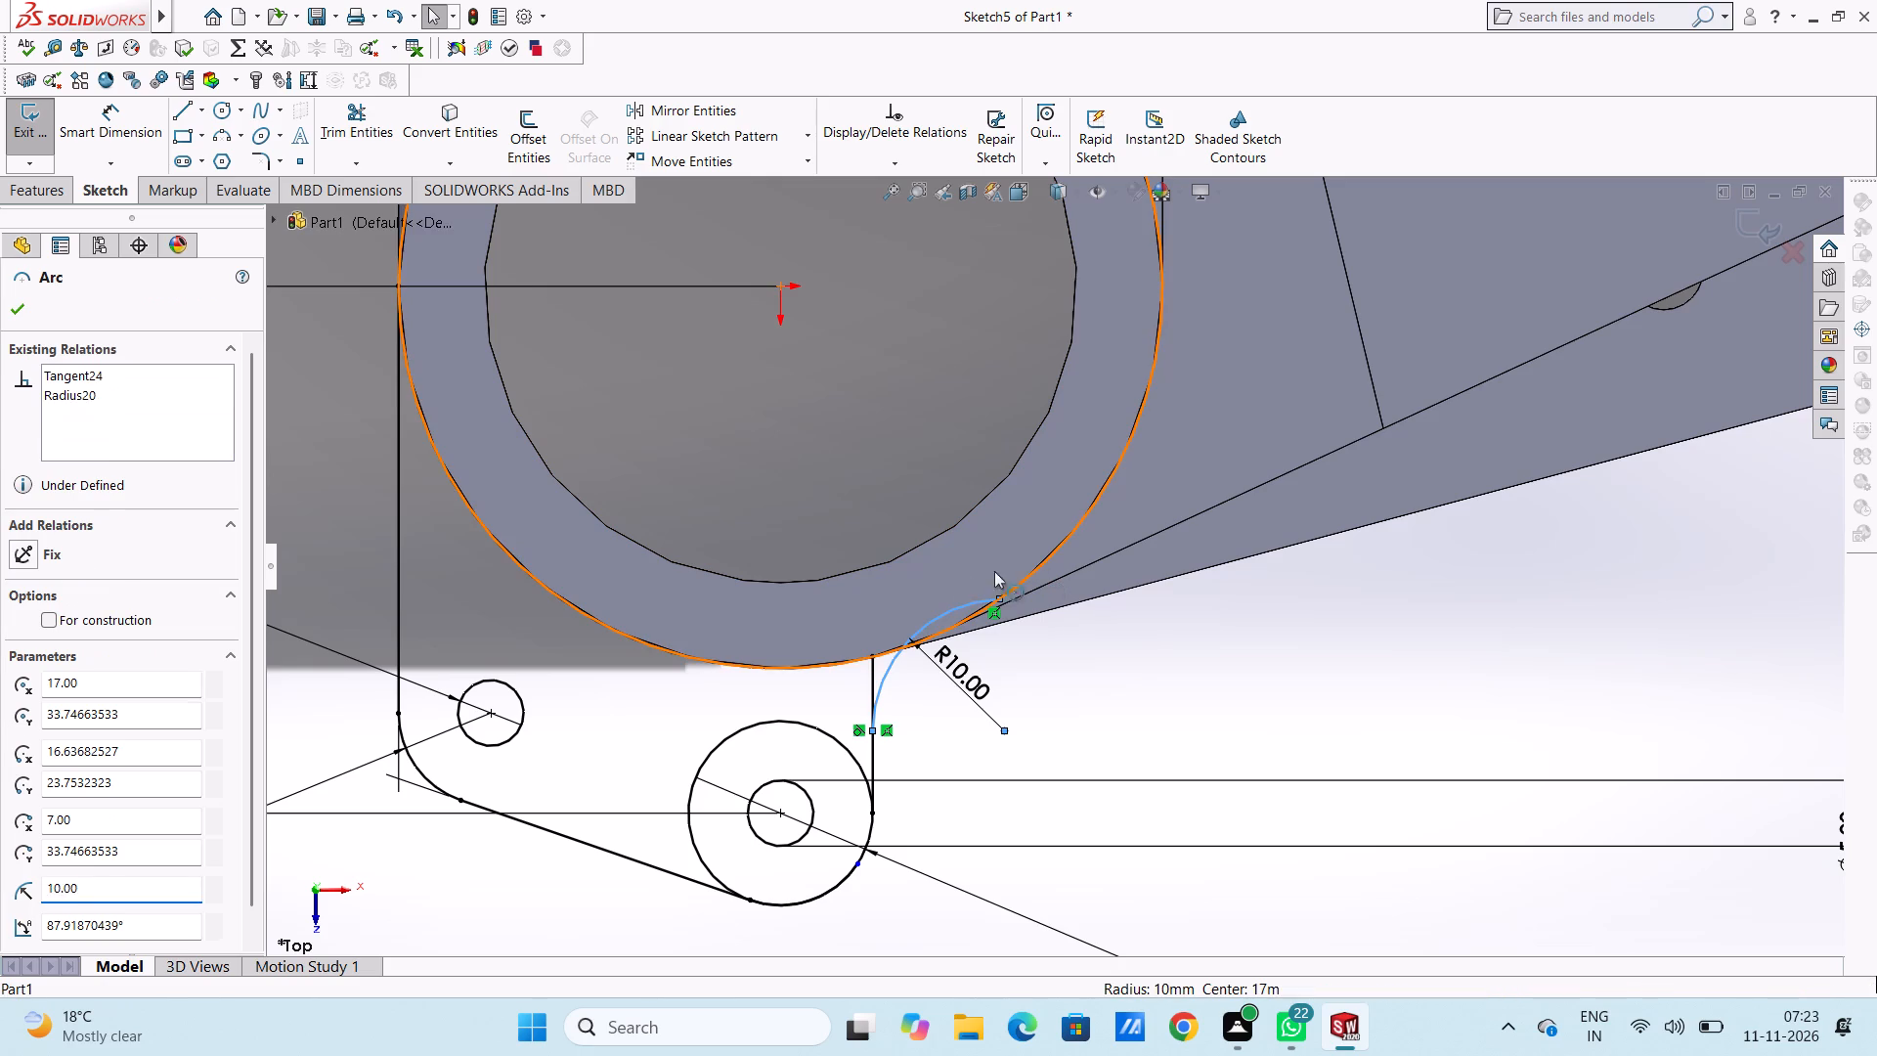
{"action": "left_click", "coordinate": [19, 680]}
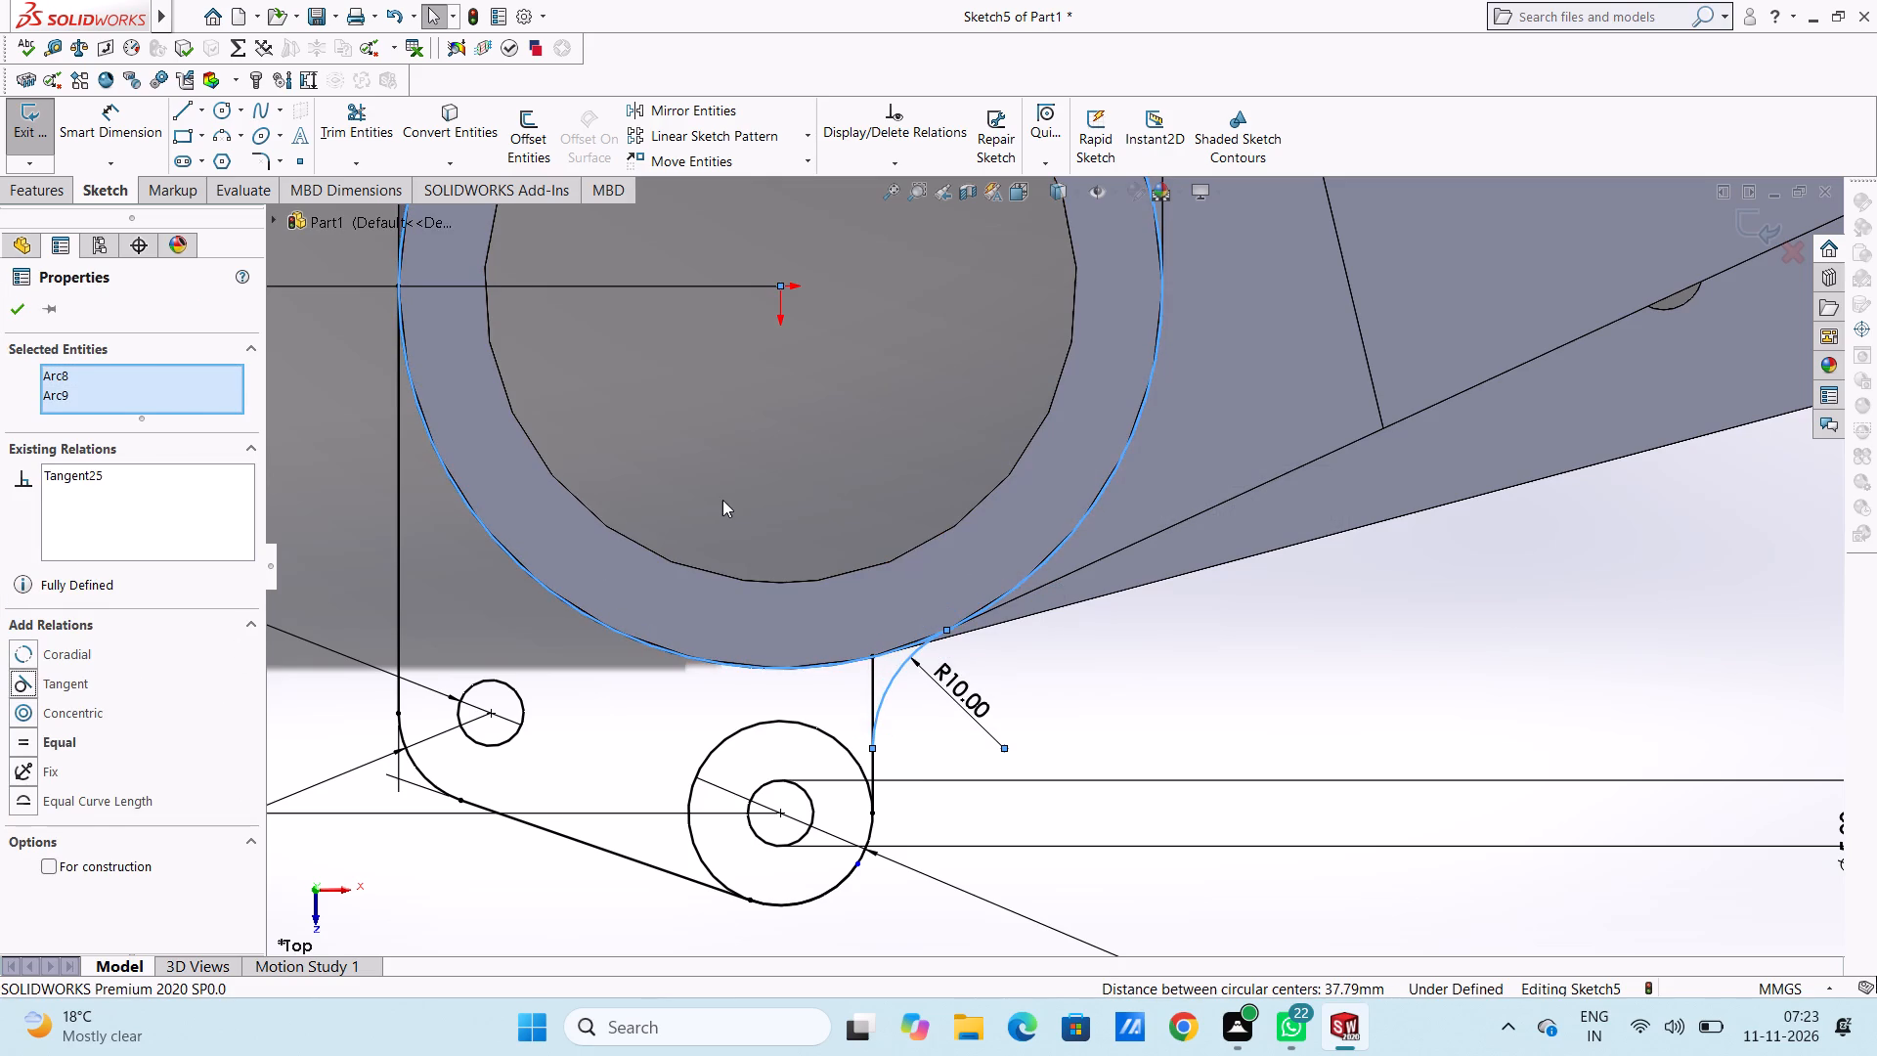
Trim the vertical line stub above the 10 mm arc, the large circle's excess outside the lug, and the 14 mm circle's inner part.
{"action": "left_click", "coordinate": [722, 499]}
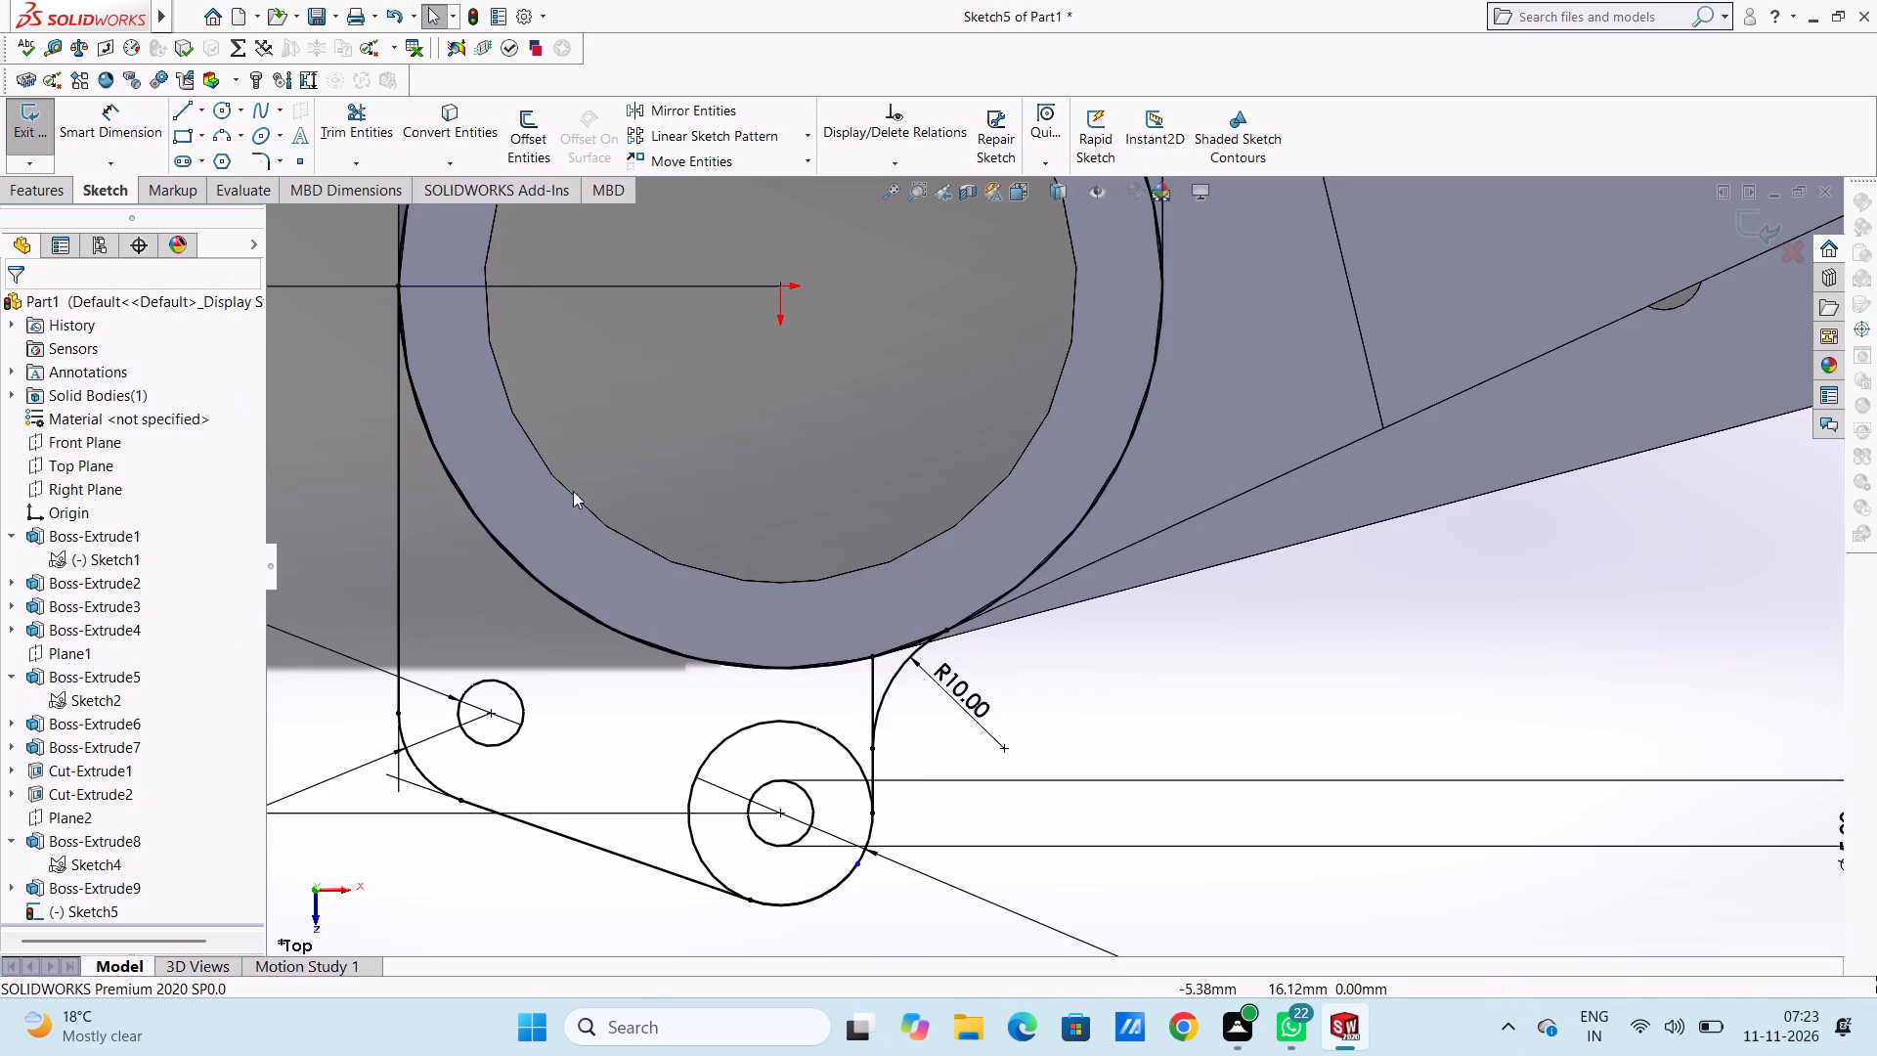
{"action": "scroll", "coordinate": [880, 565], "scroll_direction": "up", "scroll_amount": 5}
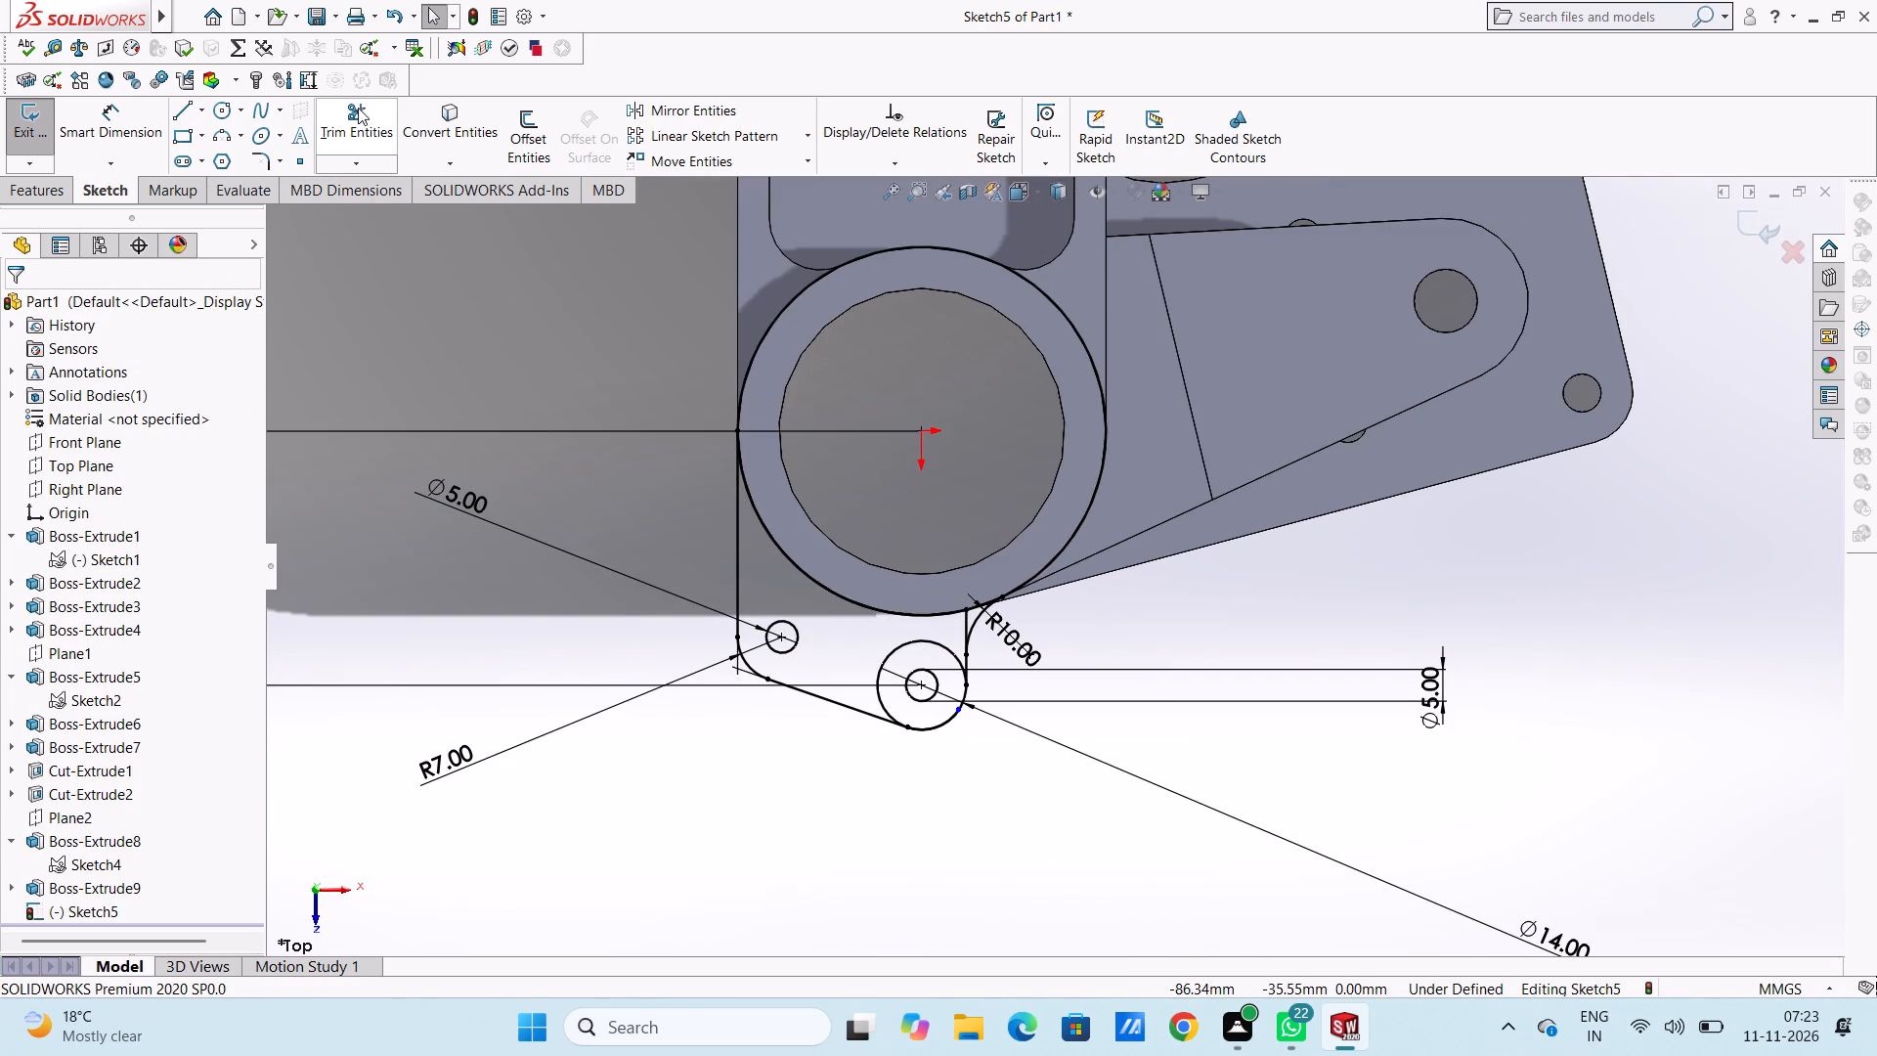
{"action": "left_click", "coordinate": [358, 108]}
{"action": "scroll", "coordinate": [954, 531], "scroll_direction": "down", "scroll_amount": 5}
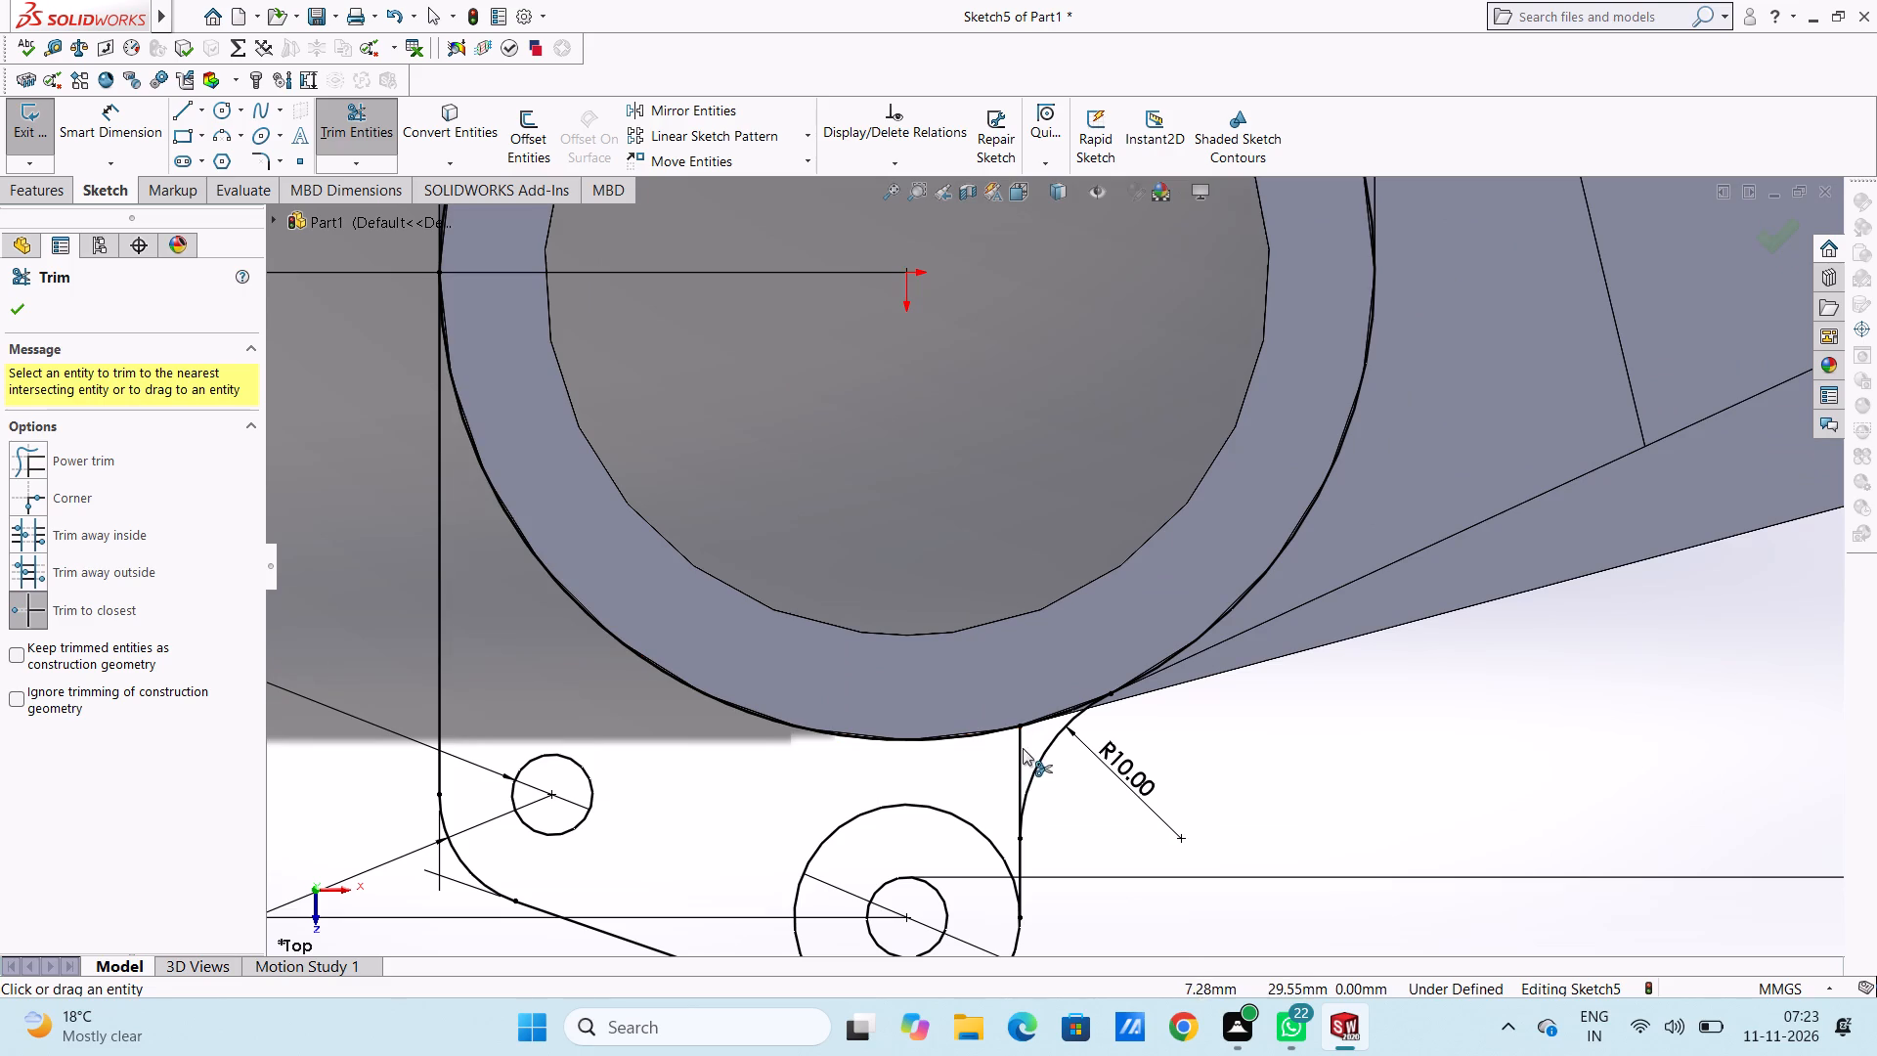
{"action": "left_click", "coordinate": [1022, 748]}
{"action": "left_click", "coordinate": [1305, 516]}
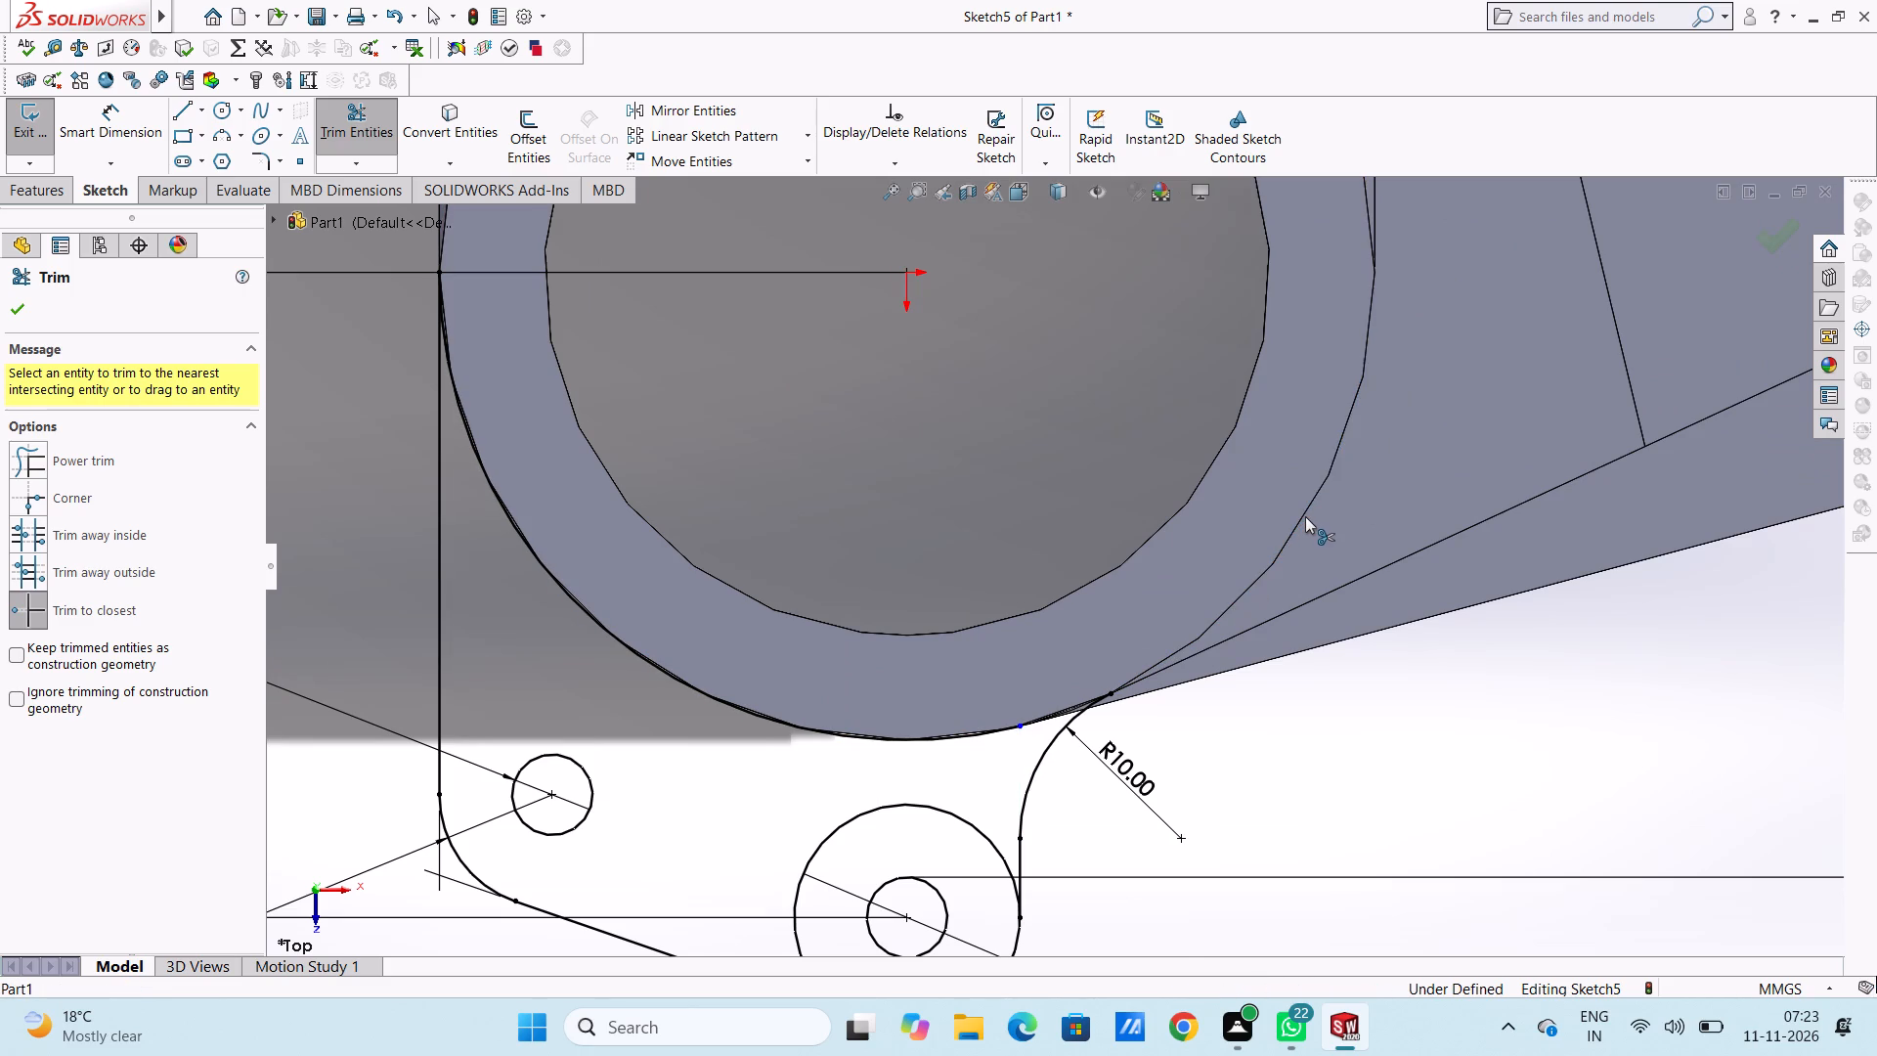
{"action": "scroll", "coordinate": [1305, 516], "scroll_direction": "up", "scroll_amount": 6}
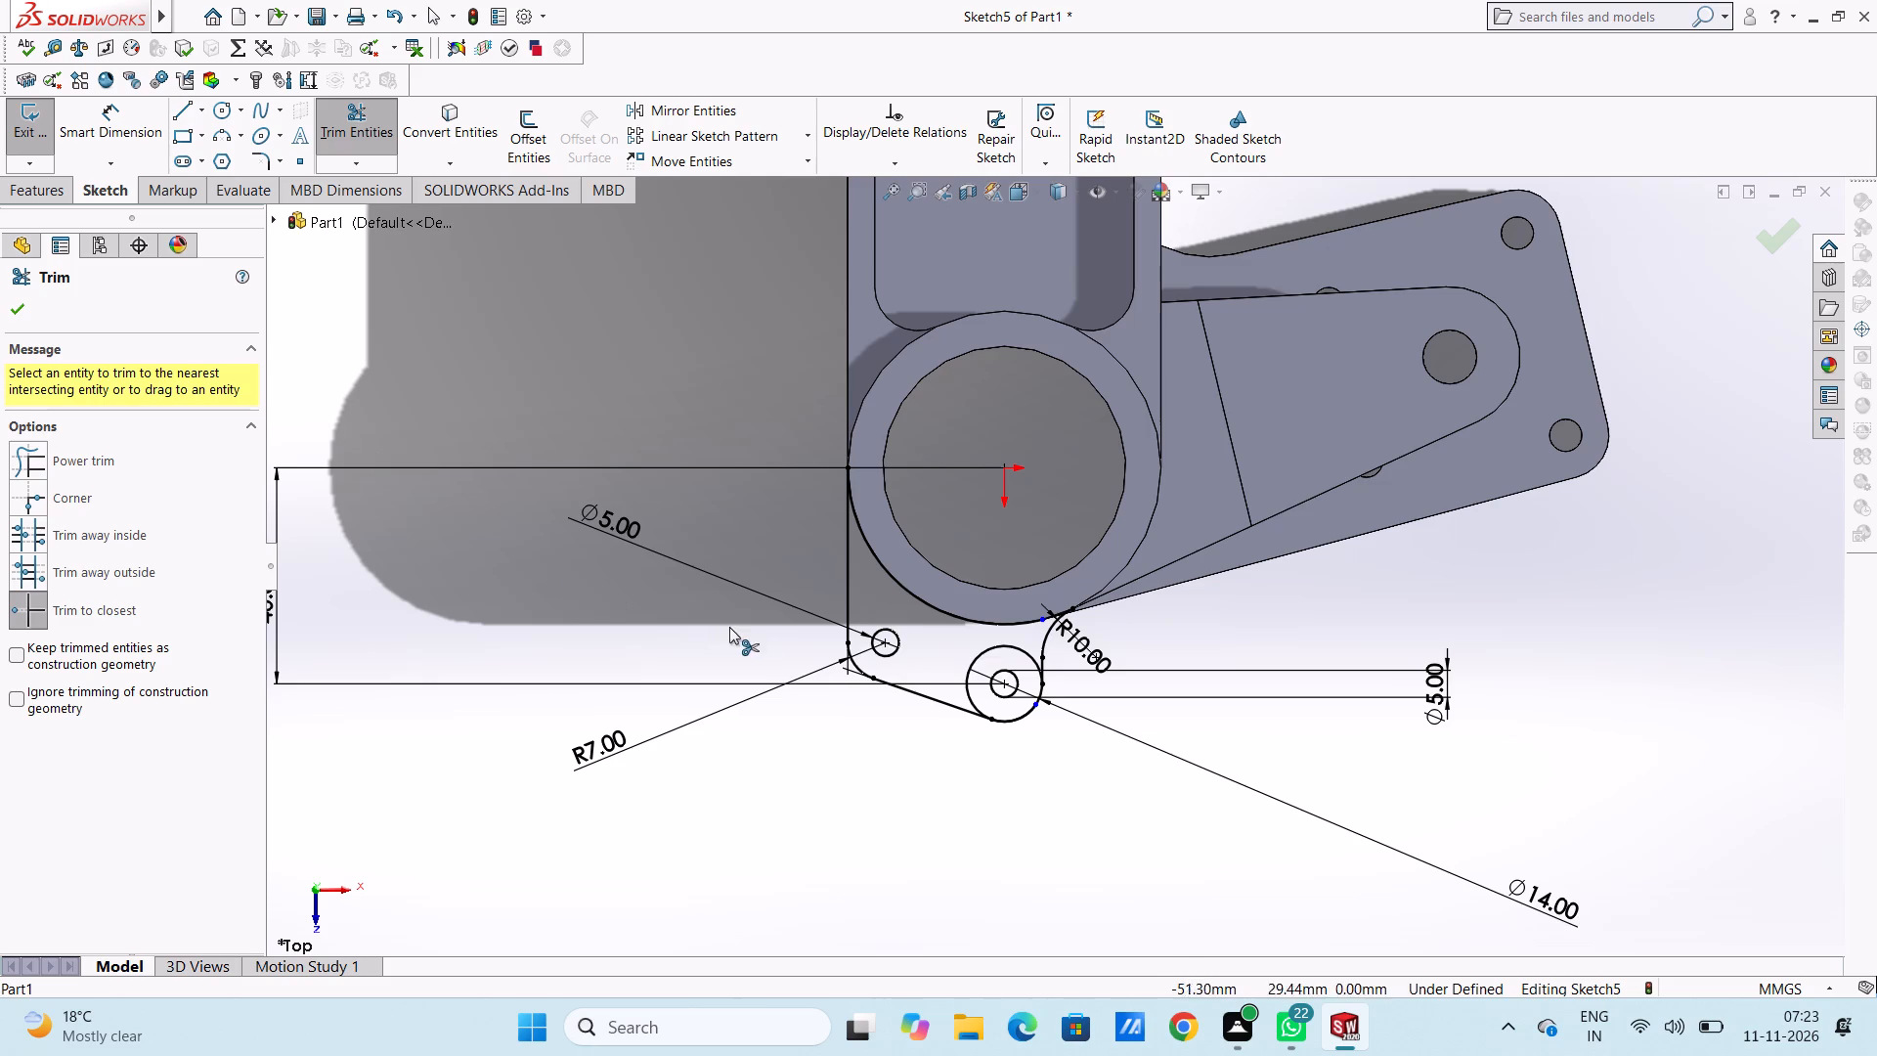
{"action": "left_click", "coordinate": [977, 658]}
{"action": "left_click", "coordinate": [33, 316]}
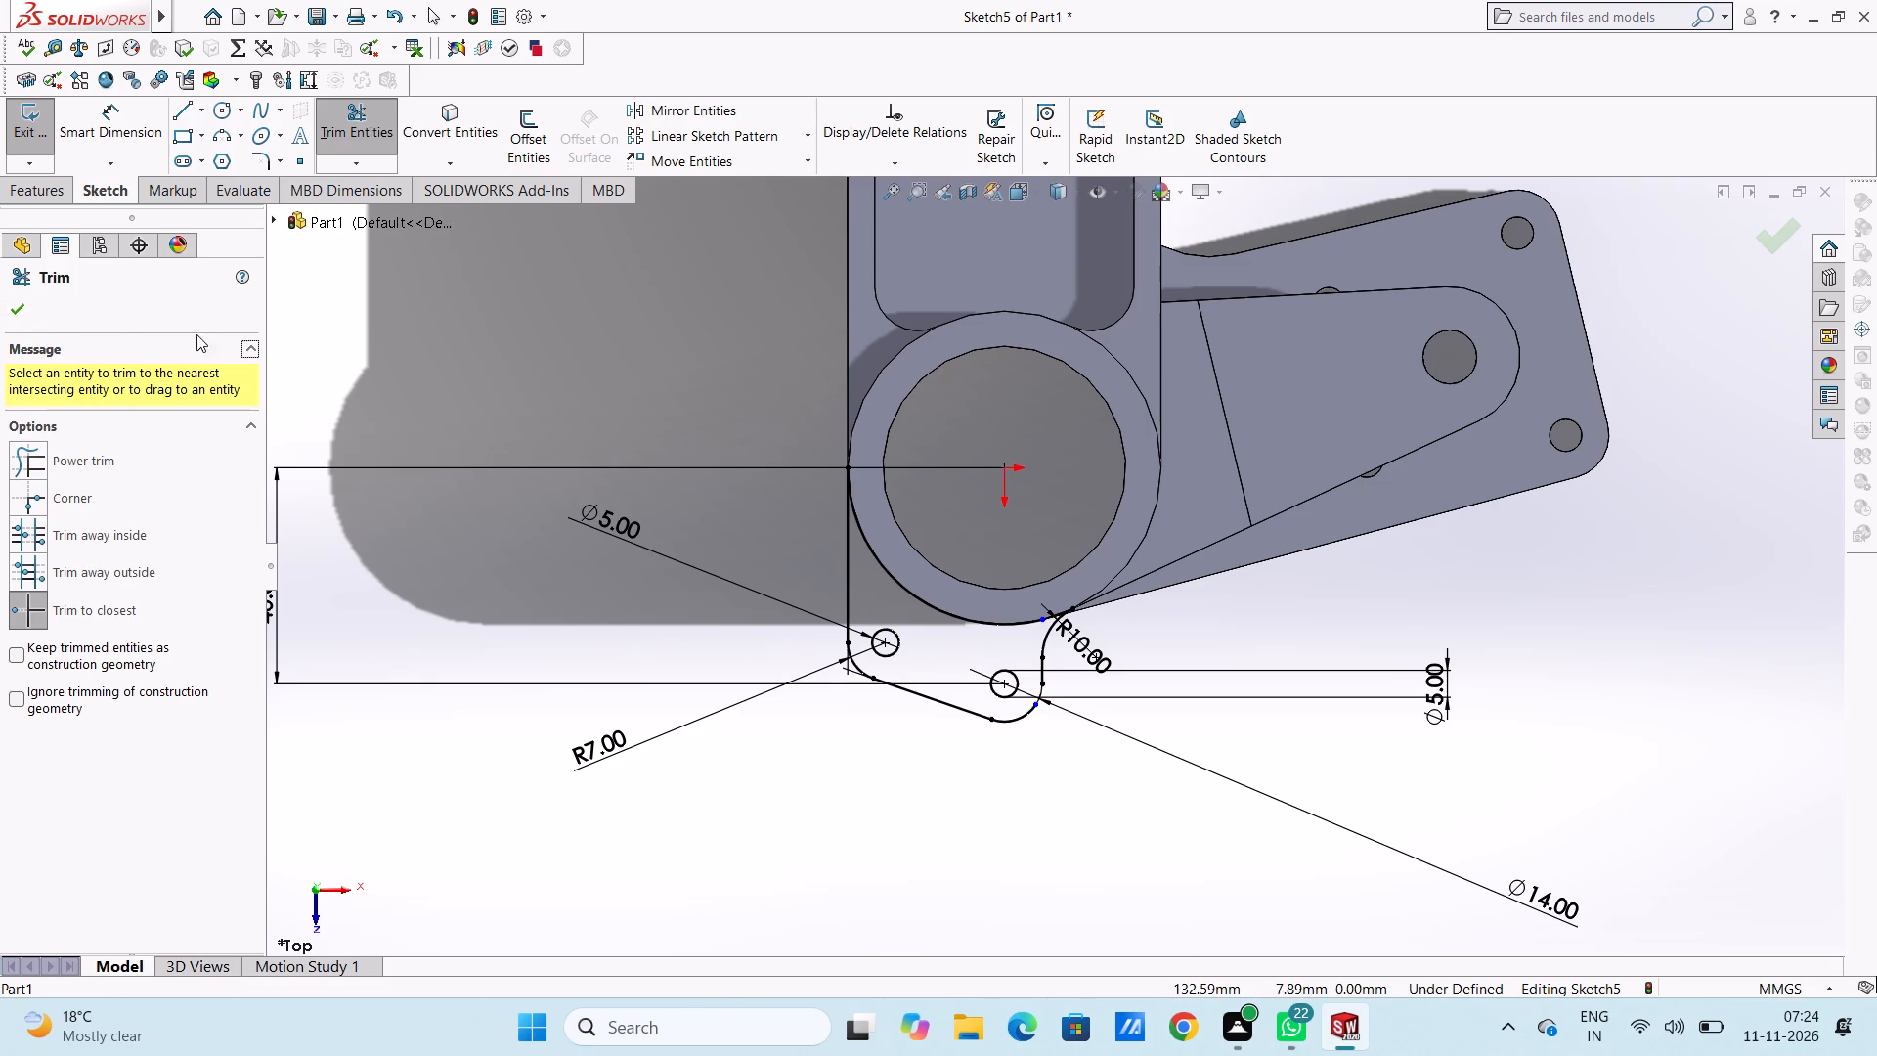
{"action": "left_click", "coordinate": [15, 306]}
{"action": "left_click", "coordinate": [486, 323]}
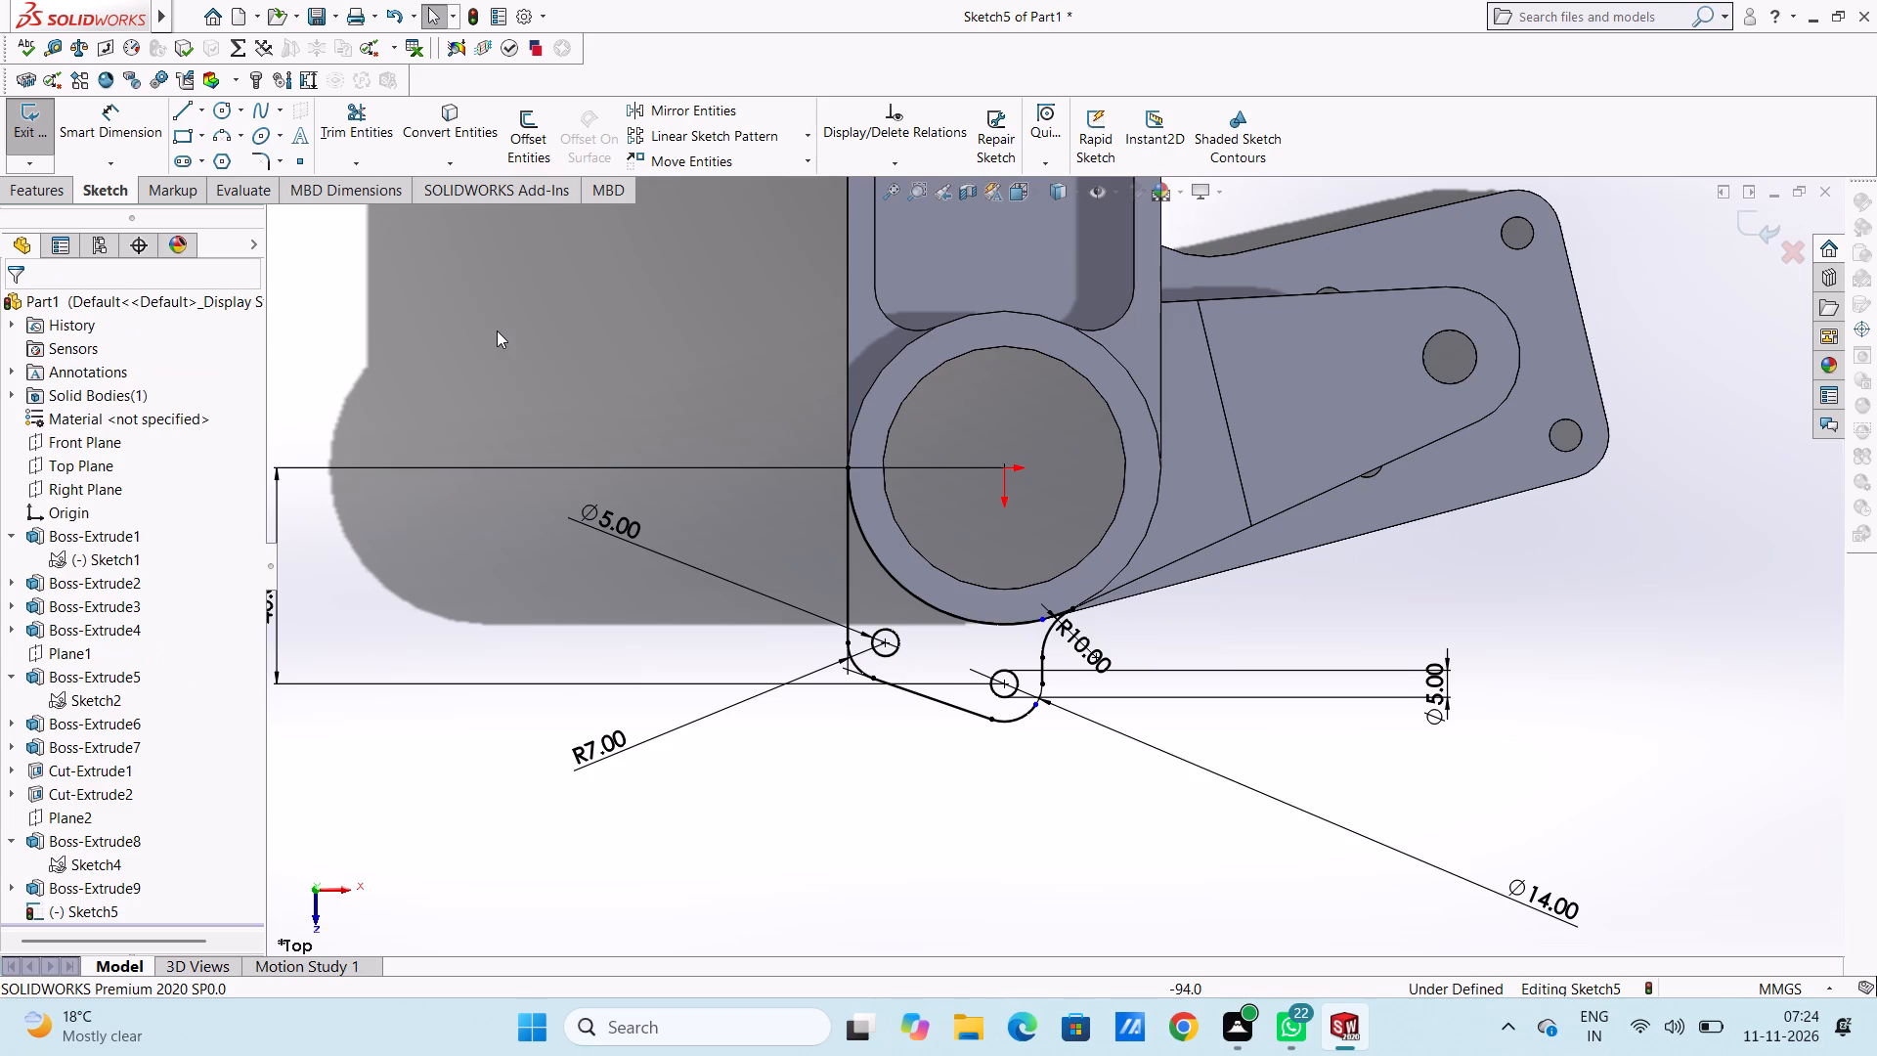
Extrude the closed lug region around the two 5 mm holes 4 mm blind, with result merging turned off.
{"action": "left_click", "coordinate": [38, 188]}
{"action": "left_click", "coordinate": [42, 144]}
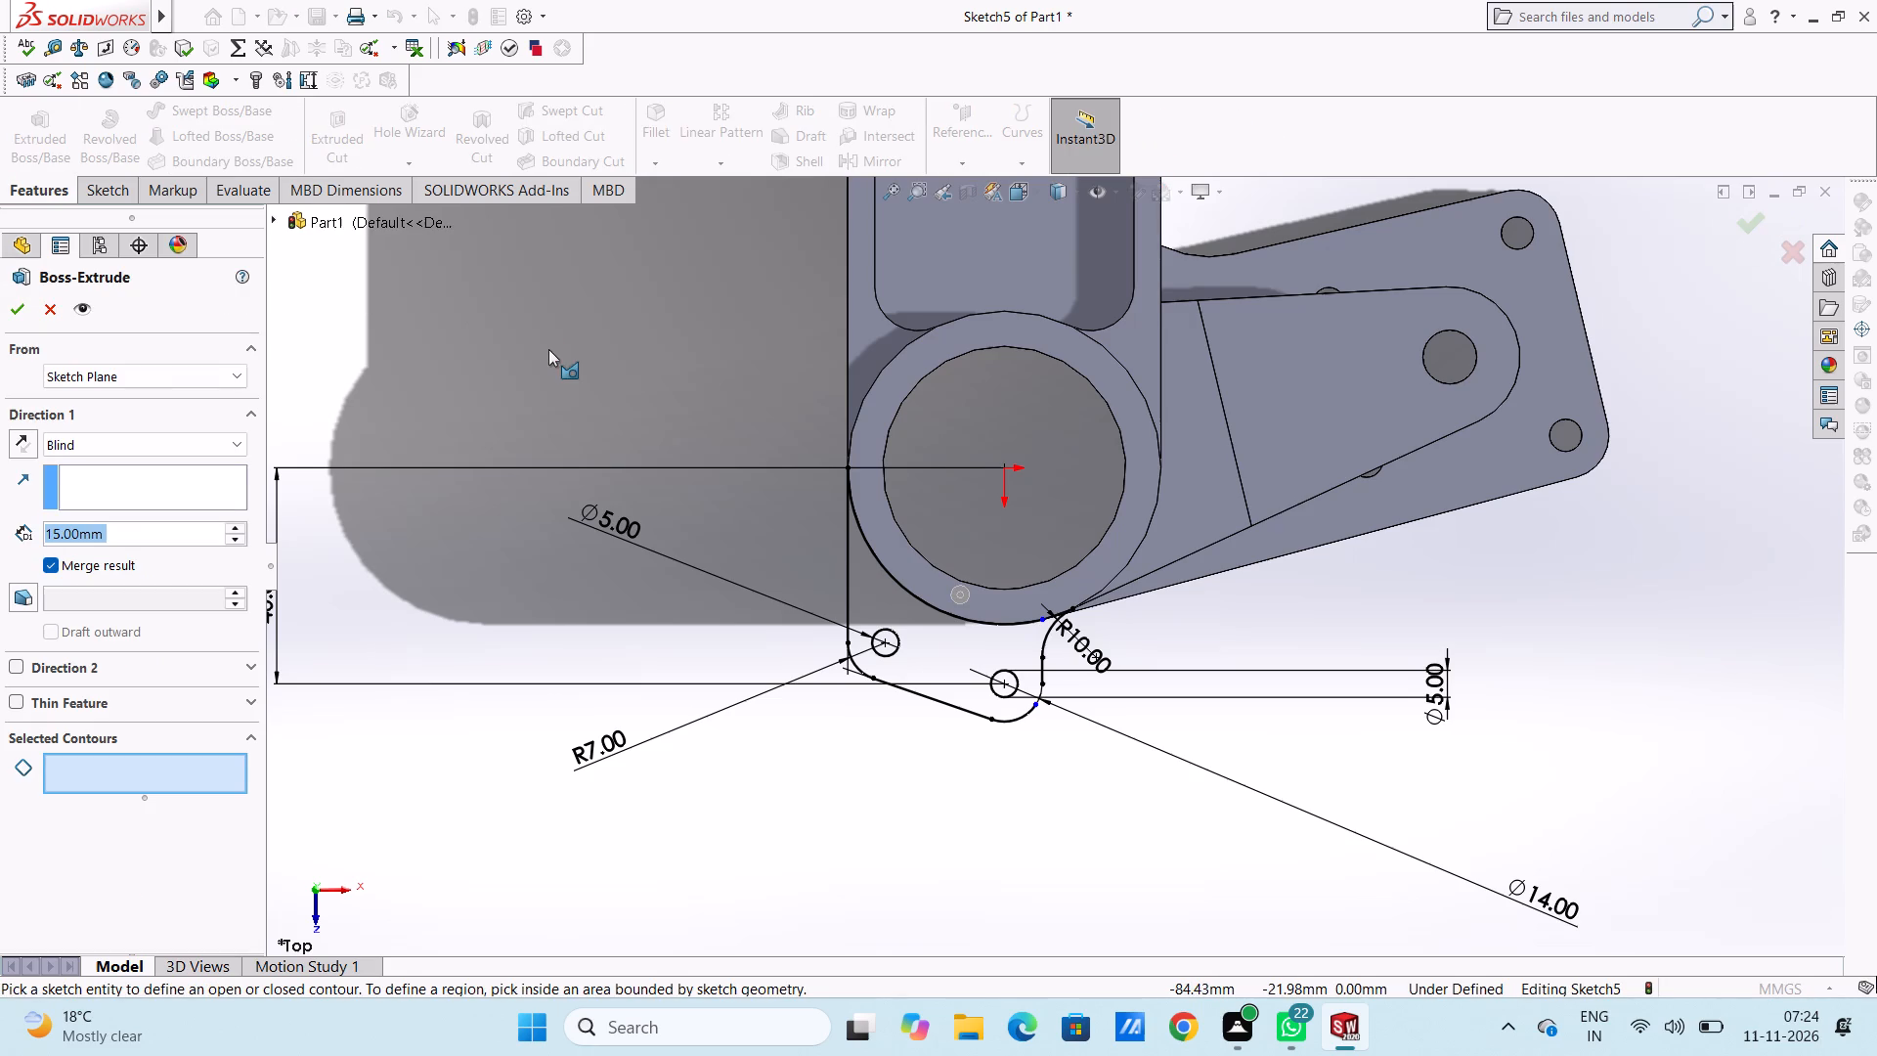
{"action": "left_click", "coordinate": [965, 658]}
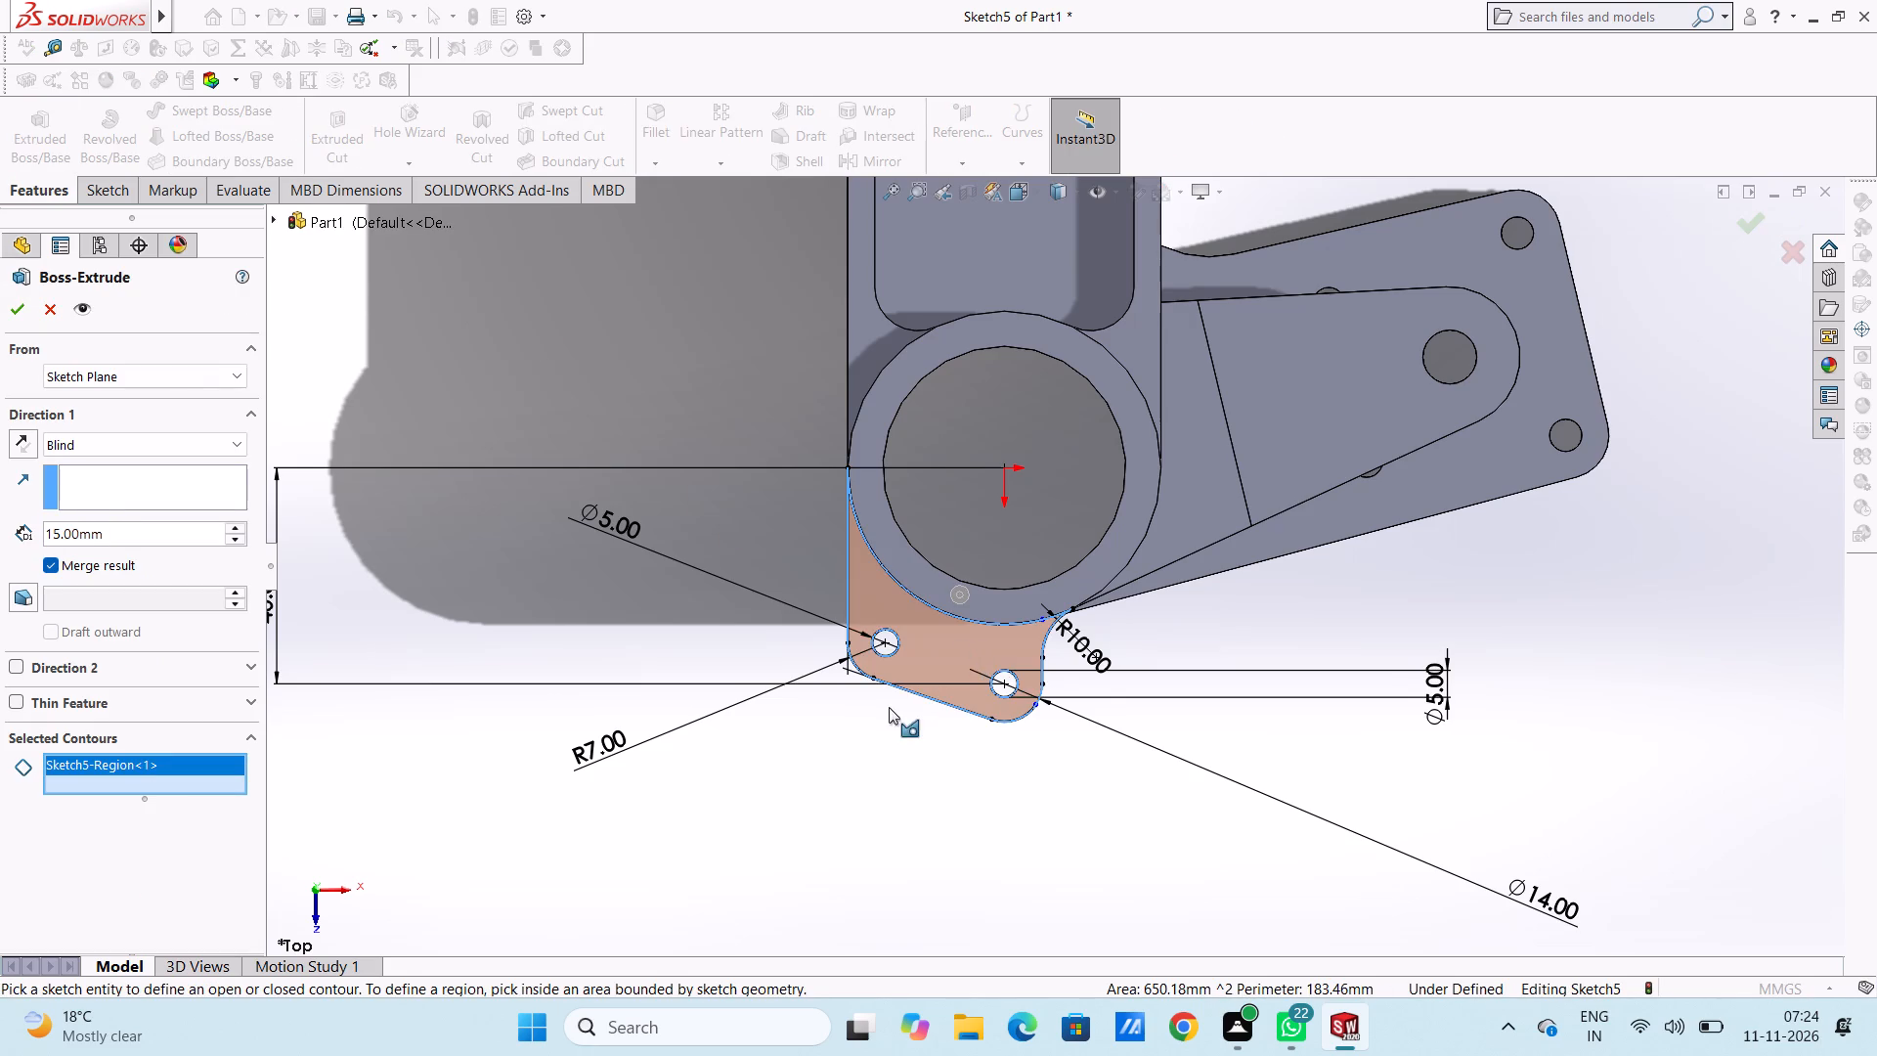
{"action": "scroll", "coordinate": [889, 707], "scroll_direction": "down", "scroll_amount": 1}
{"action": "middle_click_drag", "start_coordinate": [889, 707], "coordinate": [886, 392]}
{"action": "scroll", "coordinate": [792, 594], "scroll_direction": "up", "scroll_amount": 4}
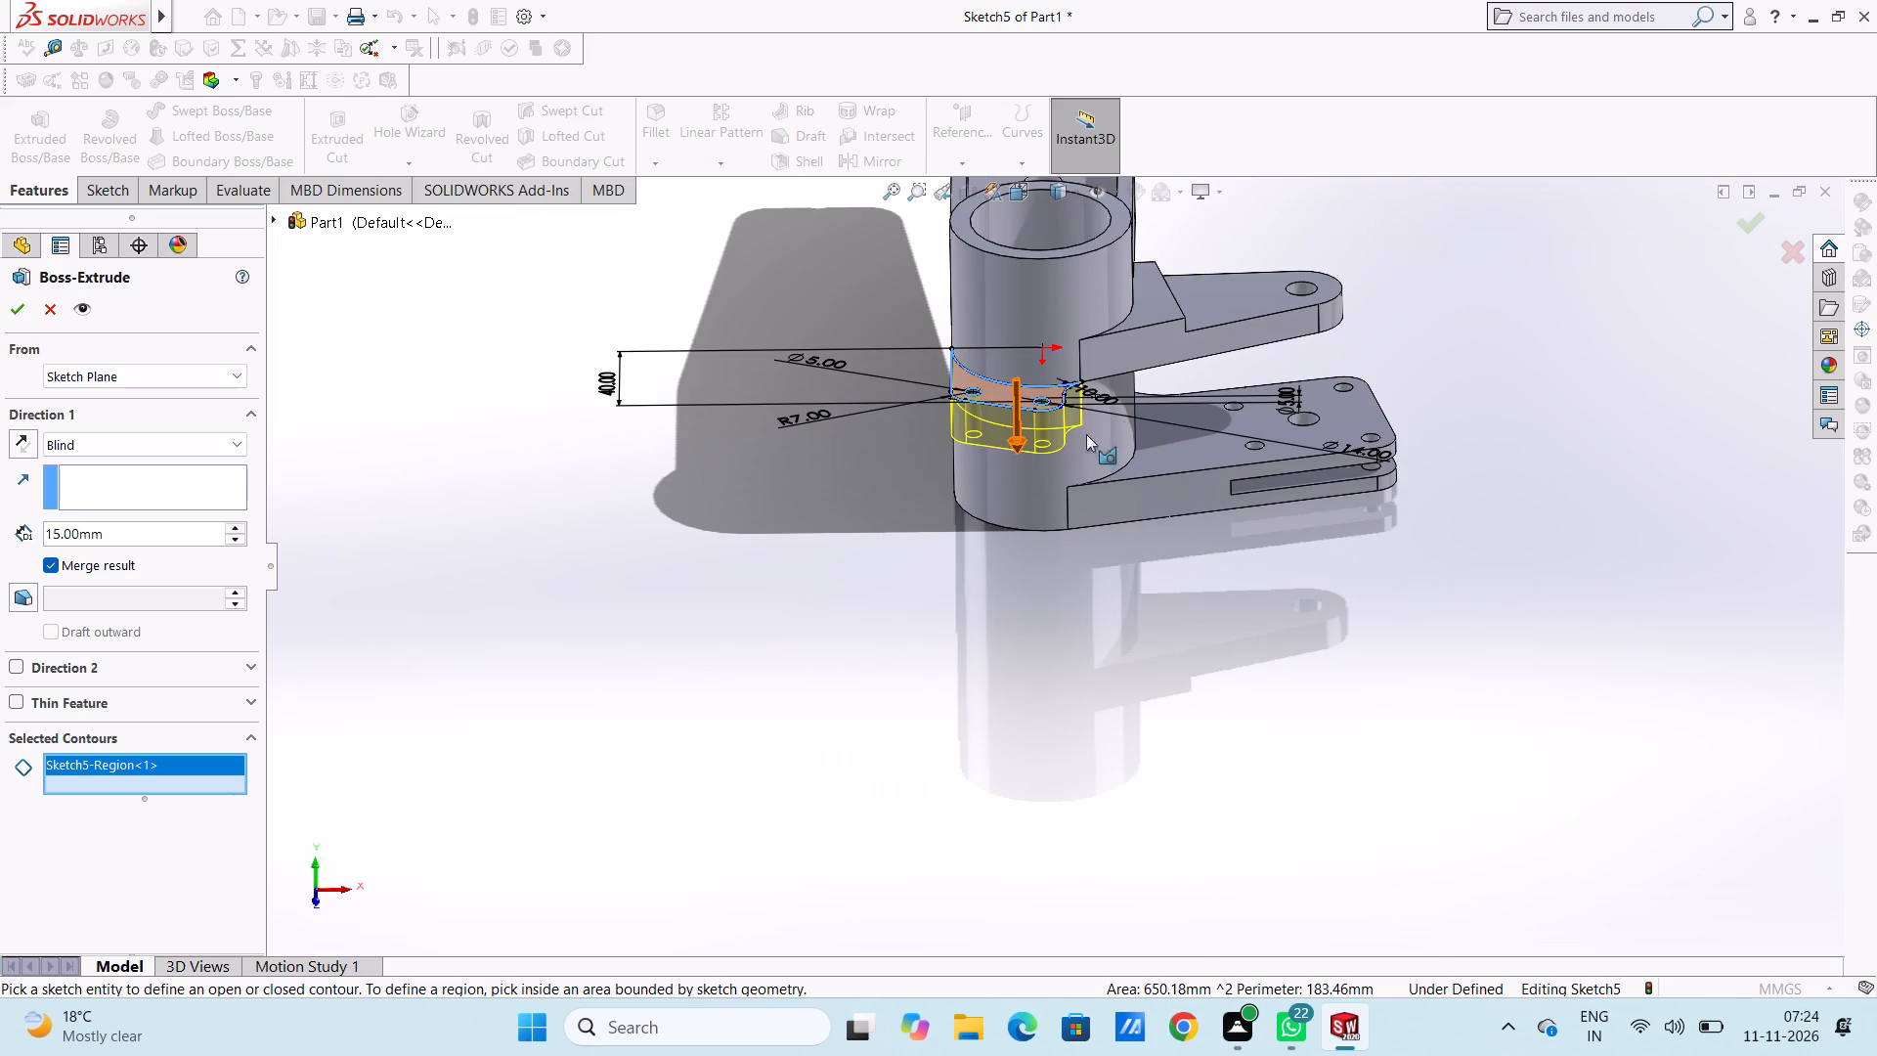
{"action": "scroll", "coordinate": [1184, 265], "scroll_direction": "up", "scroll_amount": 4}
{"action": "scroll", "coordinate": [1145, 387], "scroll_direction": "down", "scroll_amount": 3}
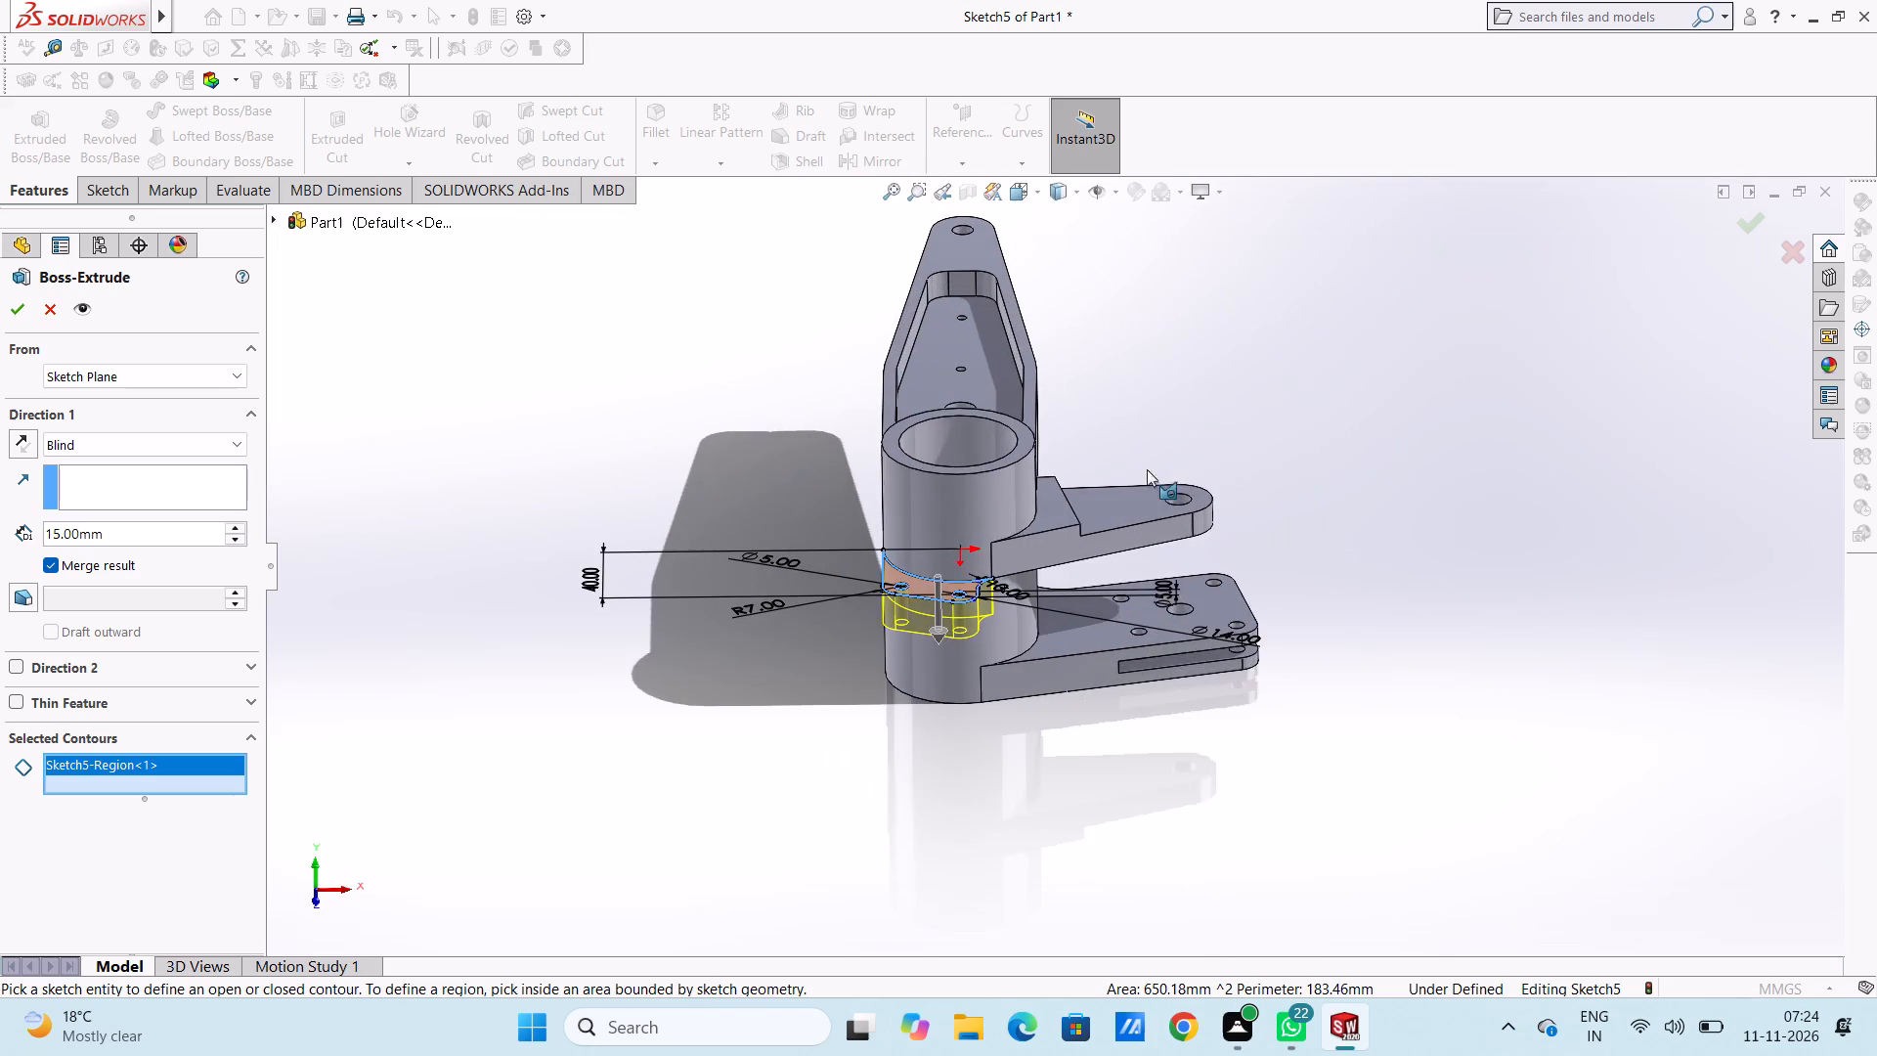
{"action": "middle_click_drag", "start_coordinate": [1151, 504], "coordinate": [1086, 434]}
{"action": "scroll", "coordinate": [956, 490], "scroll_direction": "down", "scroll_amount": 3}
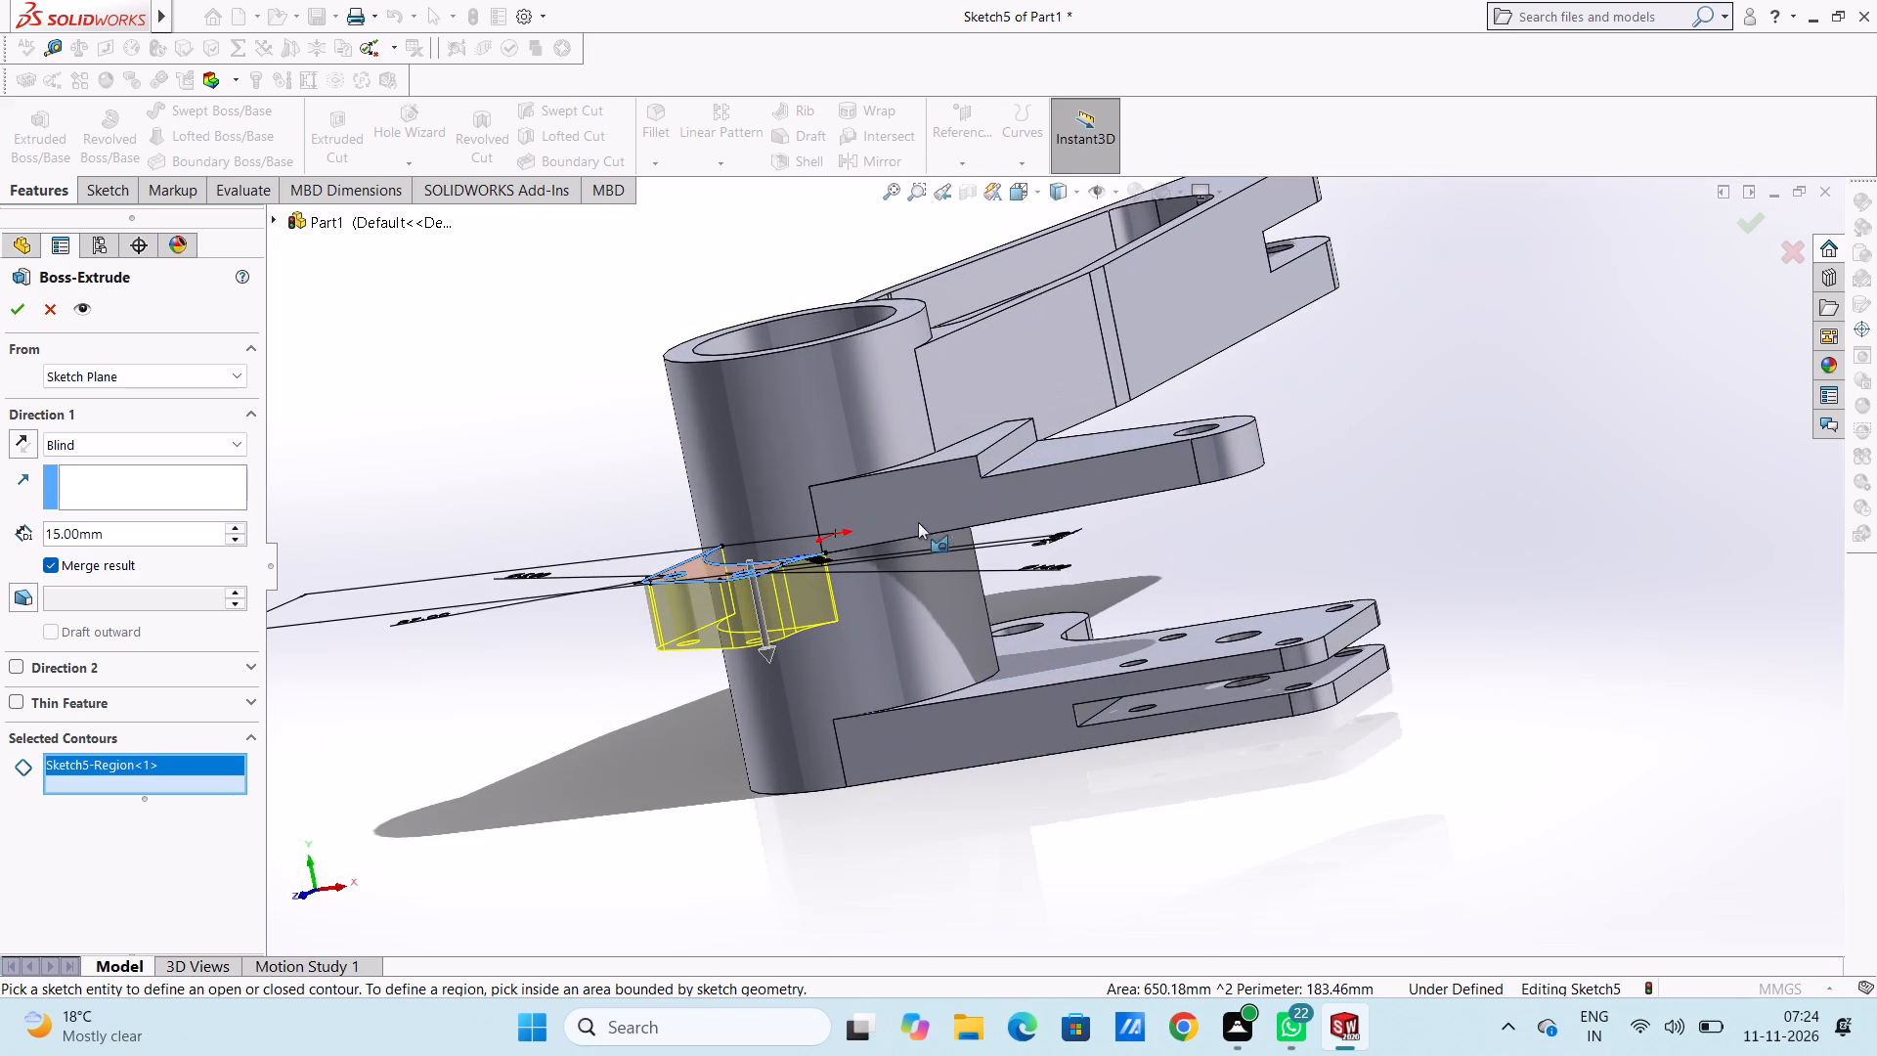
{"action": "middle_click_drag", "start_coordinate": [461, 533], "coordinate": [437, 481]}
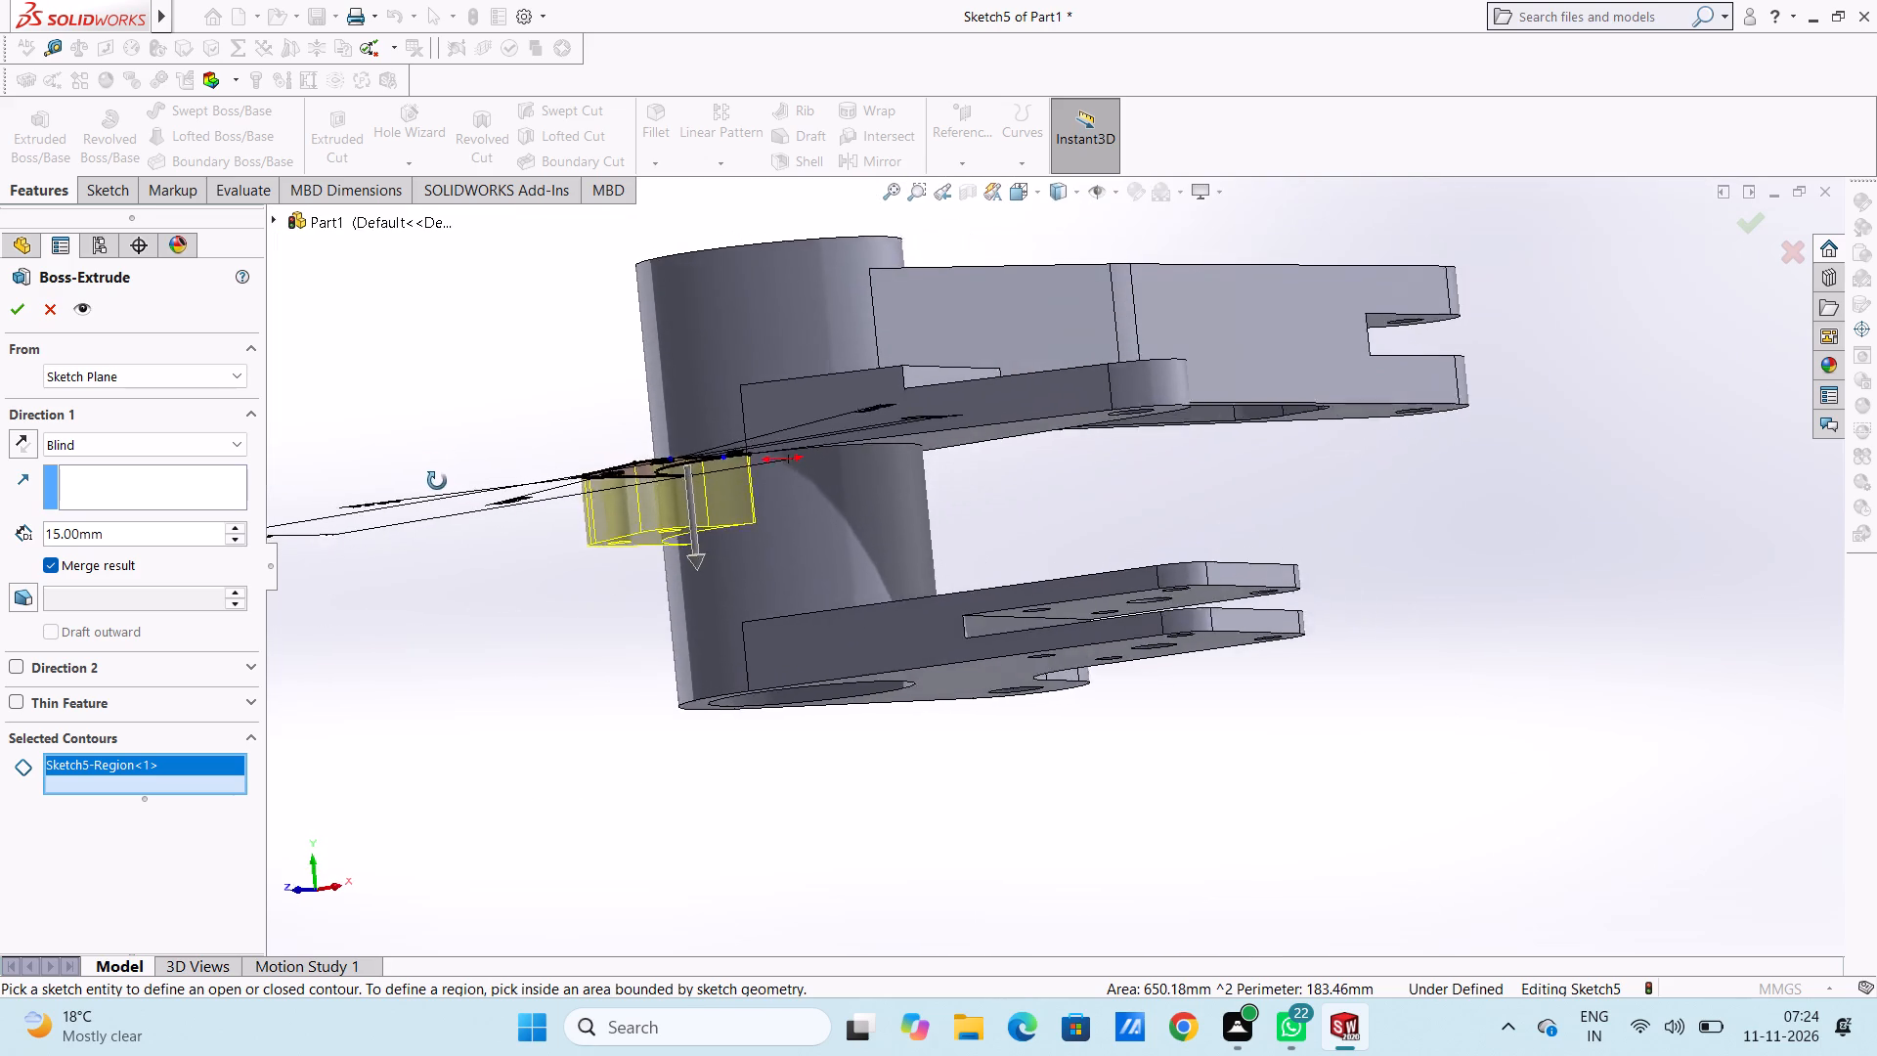
{"action": "middle_click_drag", "start_coordinate": [437, 481], "coordinate": [464, 512]}
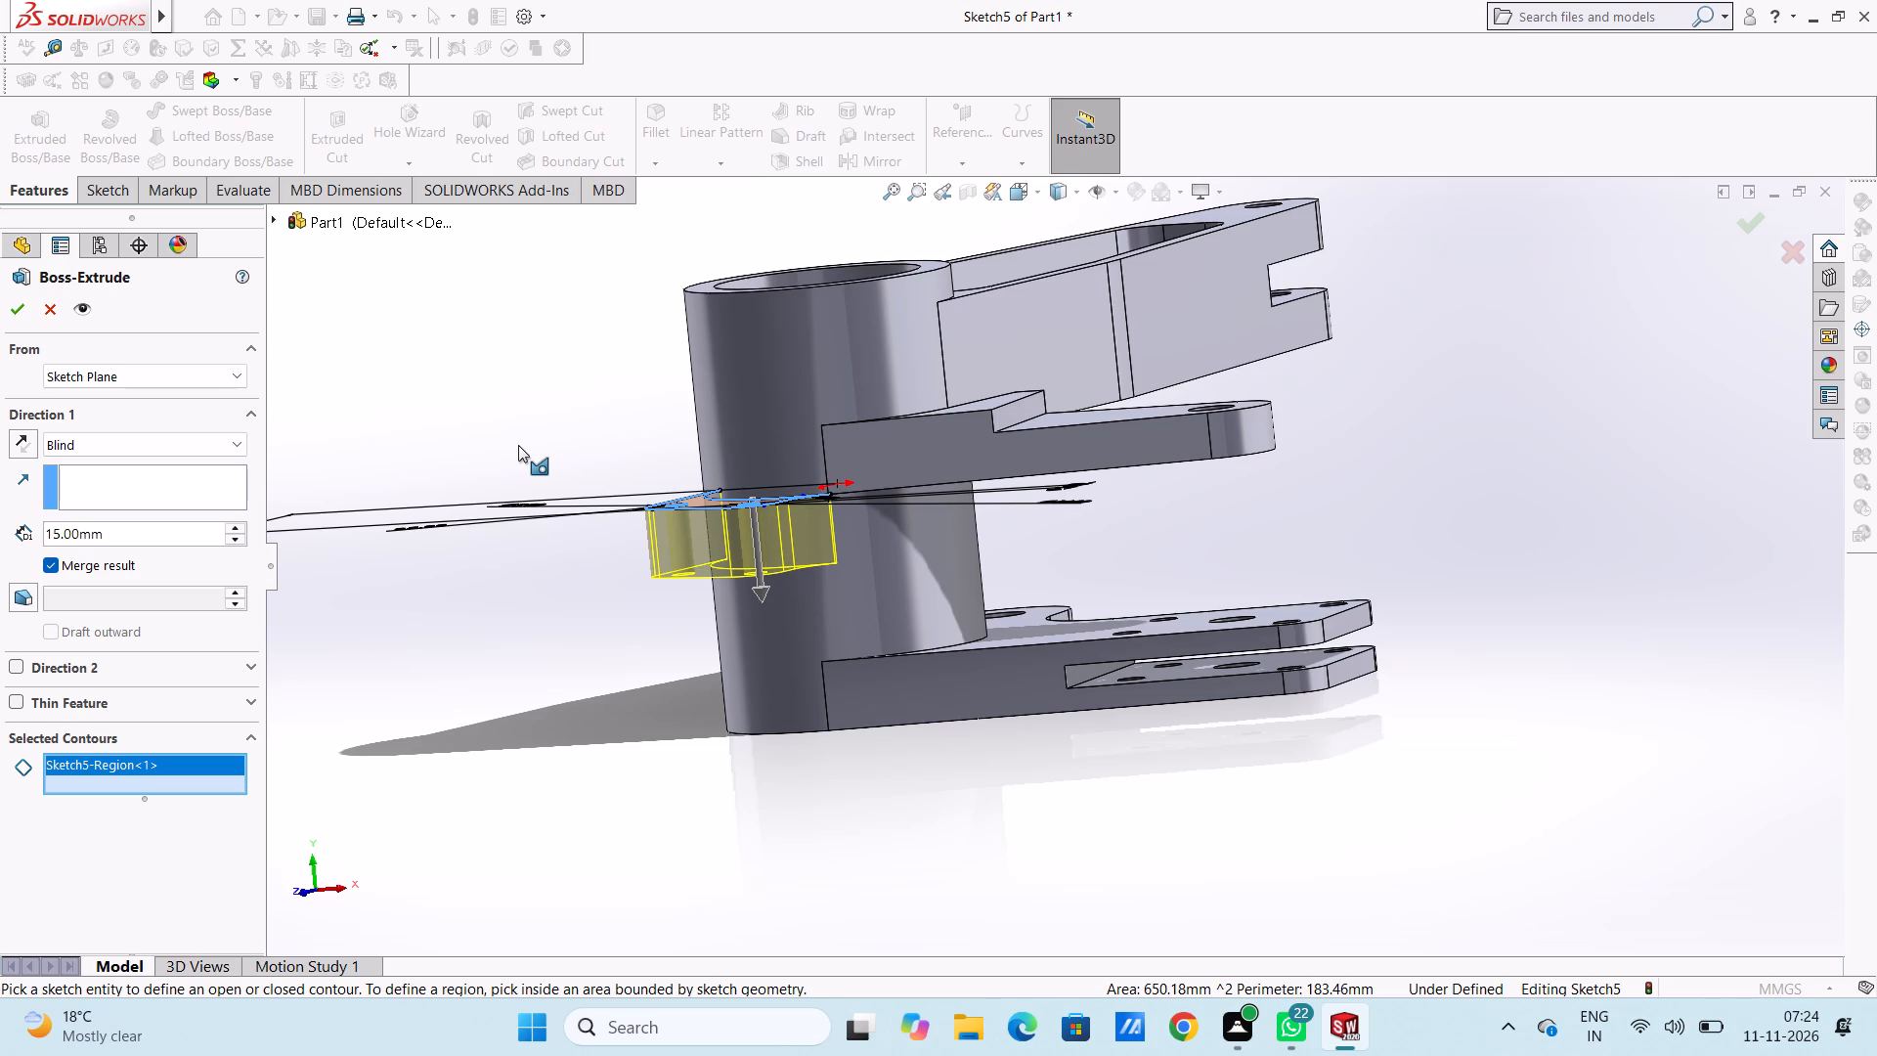
{"action": "double_click", "coordinate": [138, 538]}
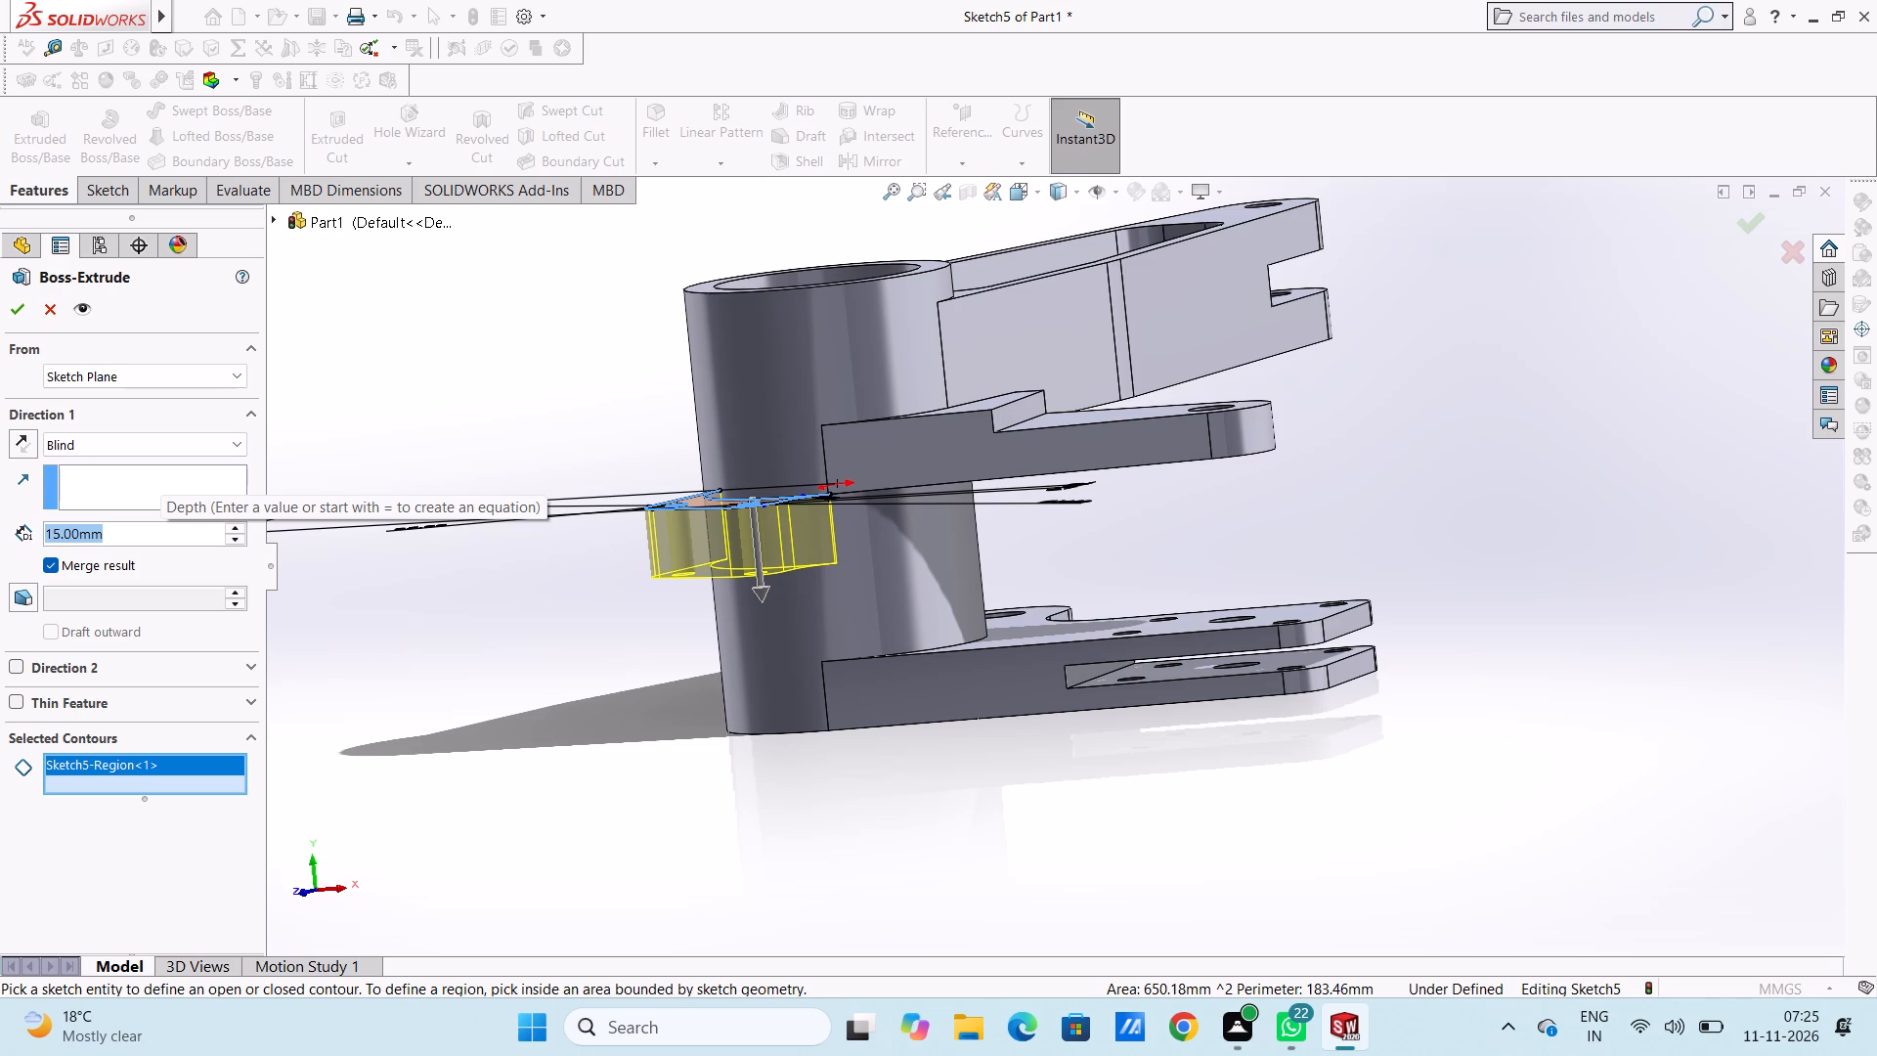
{"action": "key", "text": "7"}
{"action": "key", "text": "BackSpace"}
{"action": "key", "text": "4"}
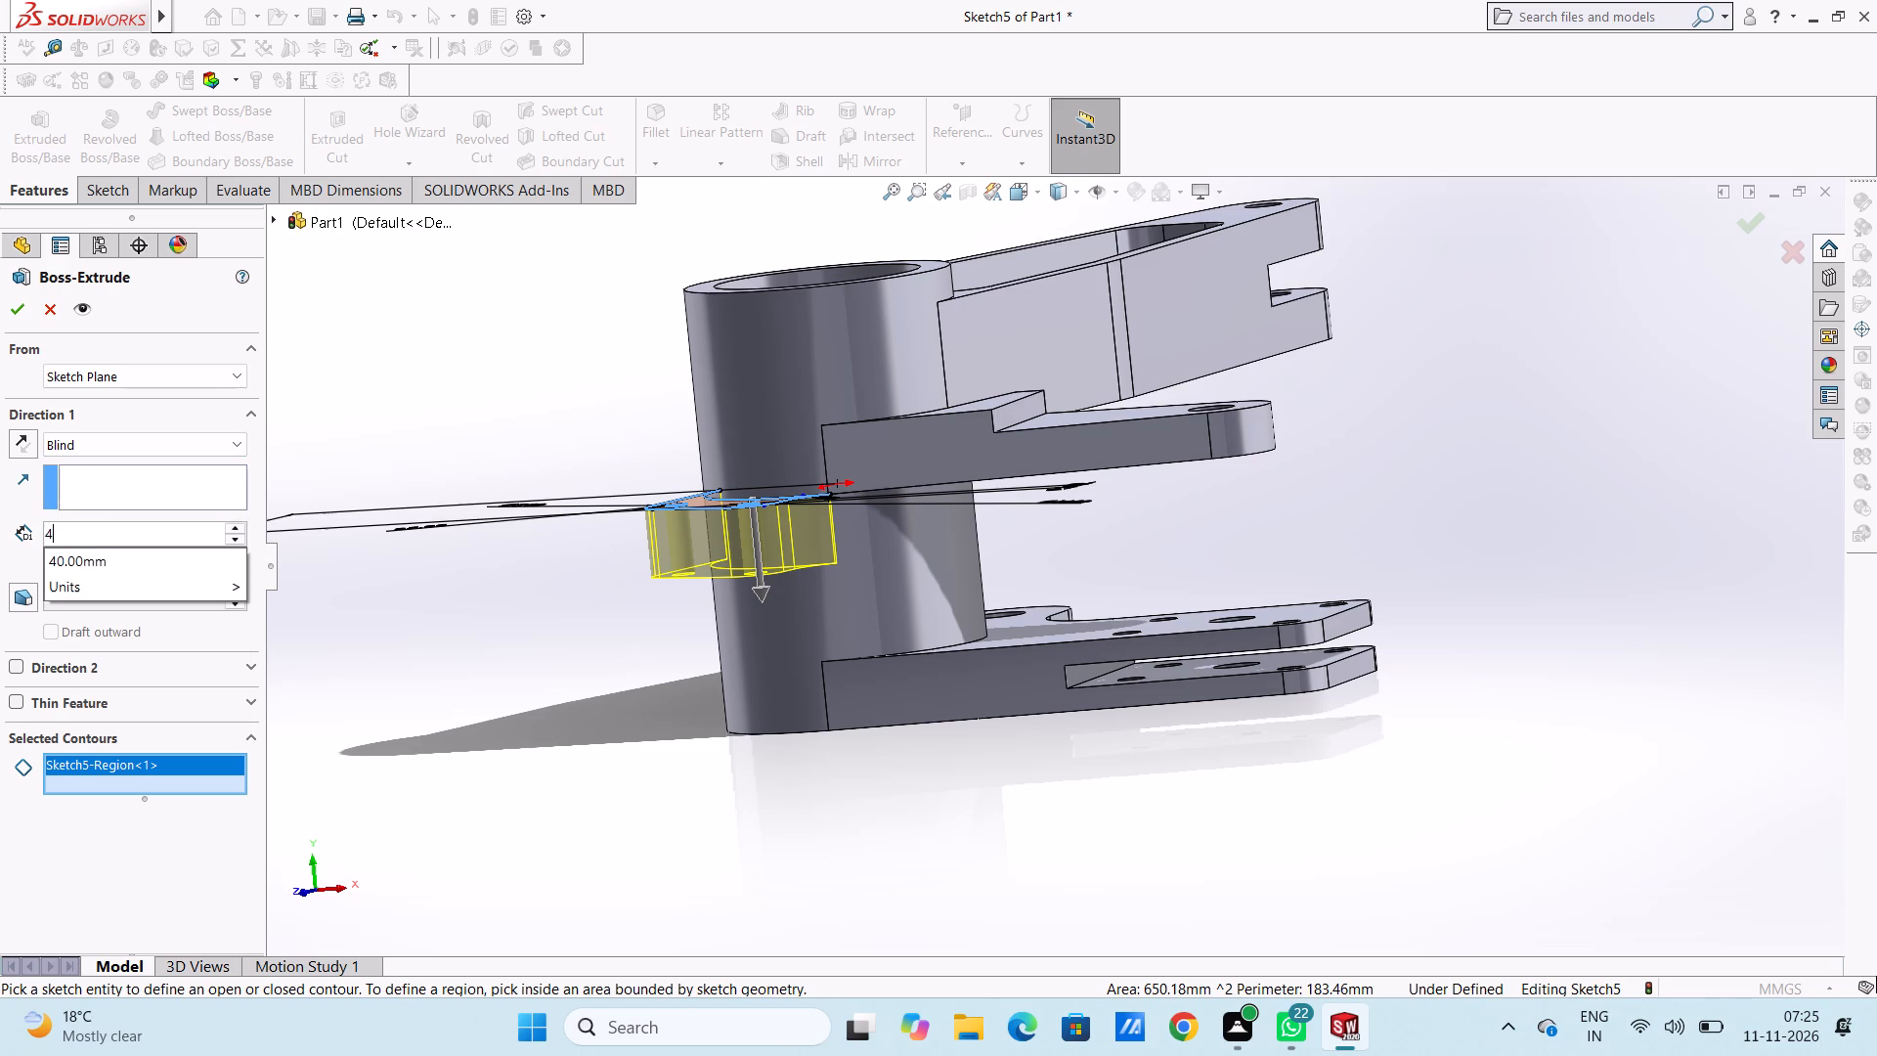
{"action": "key", "text": "Return"}
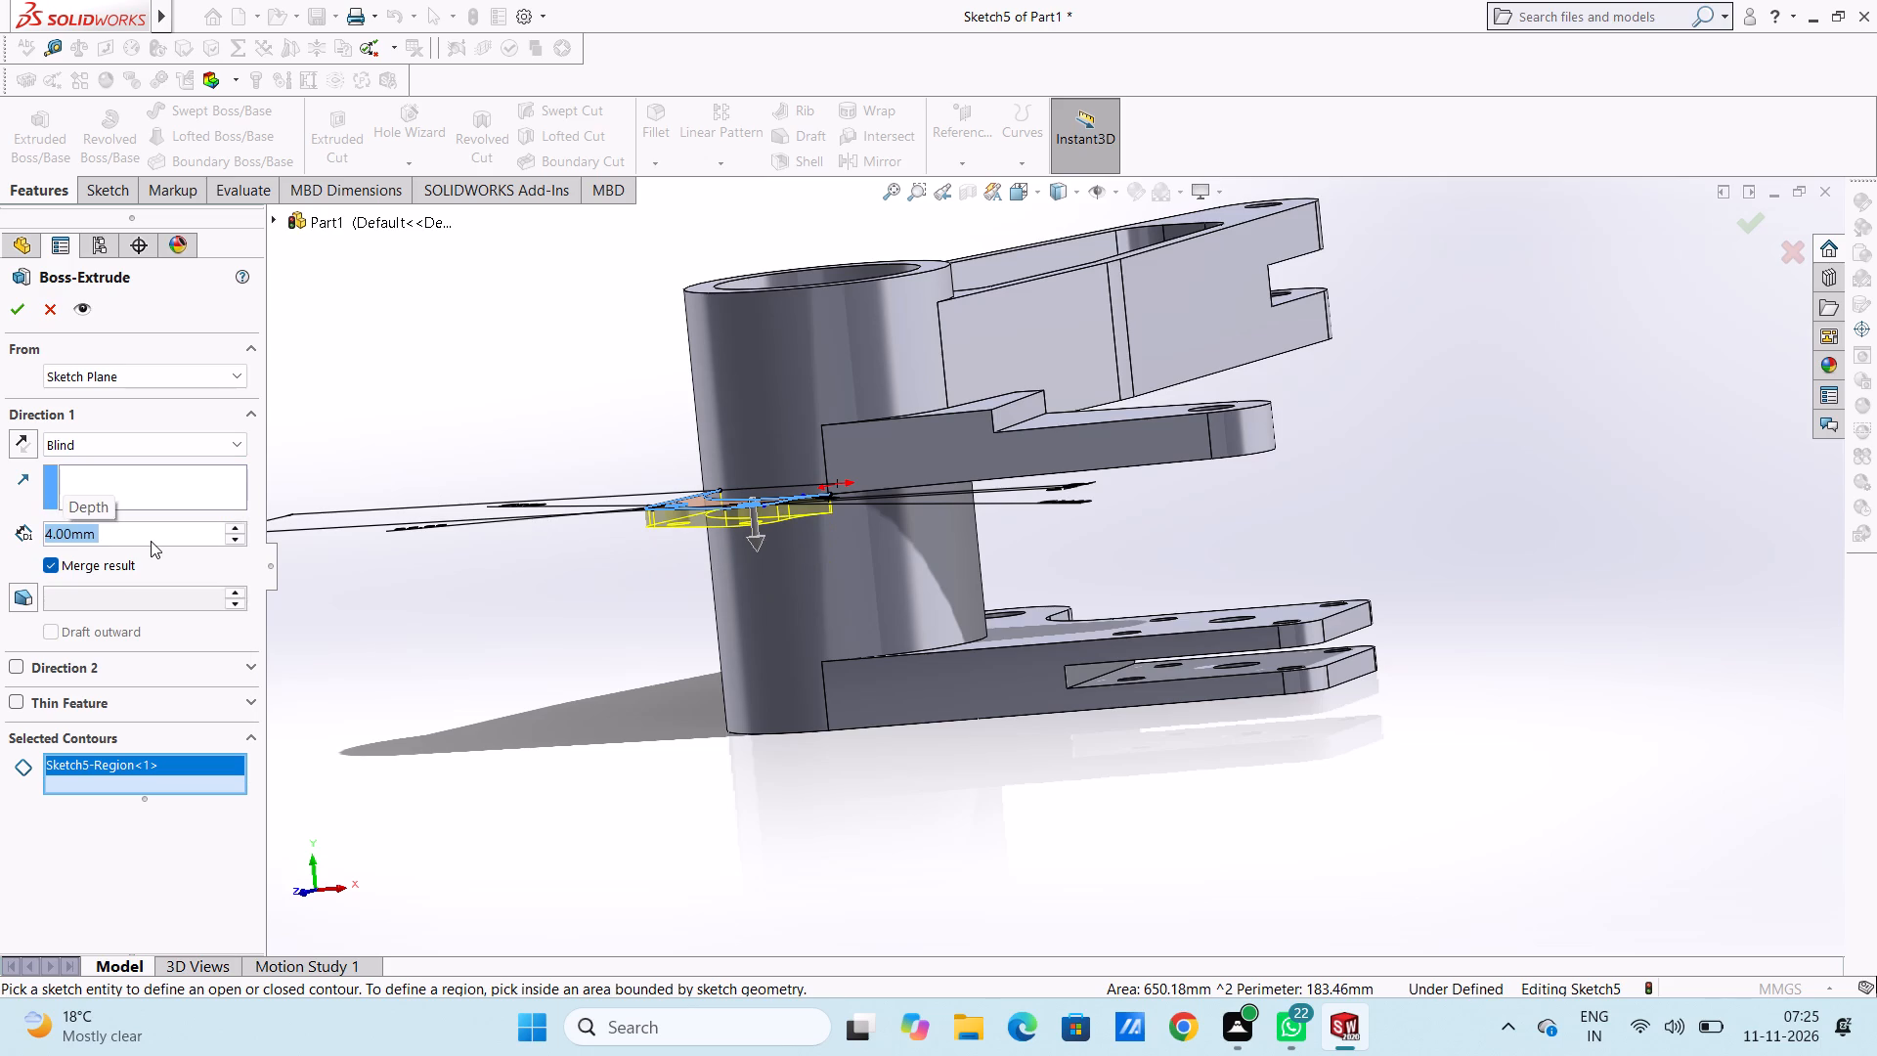
{"action": "left_click", "coordinate": [20, 313]}
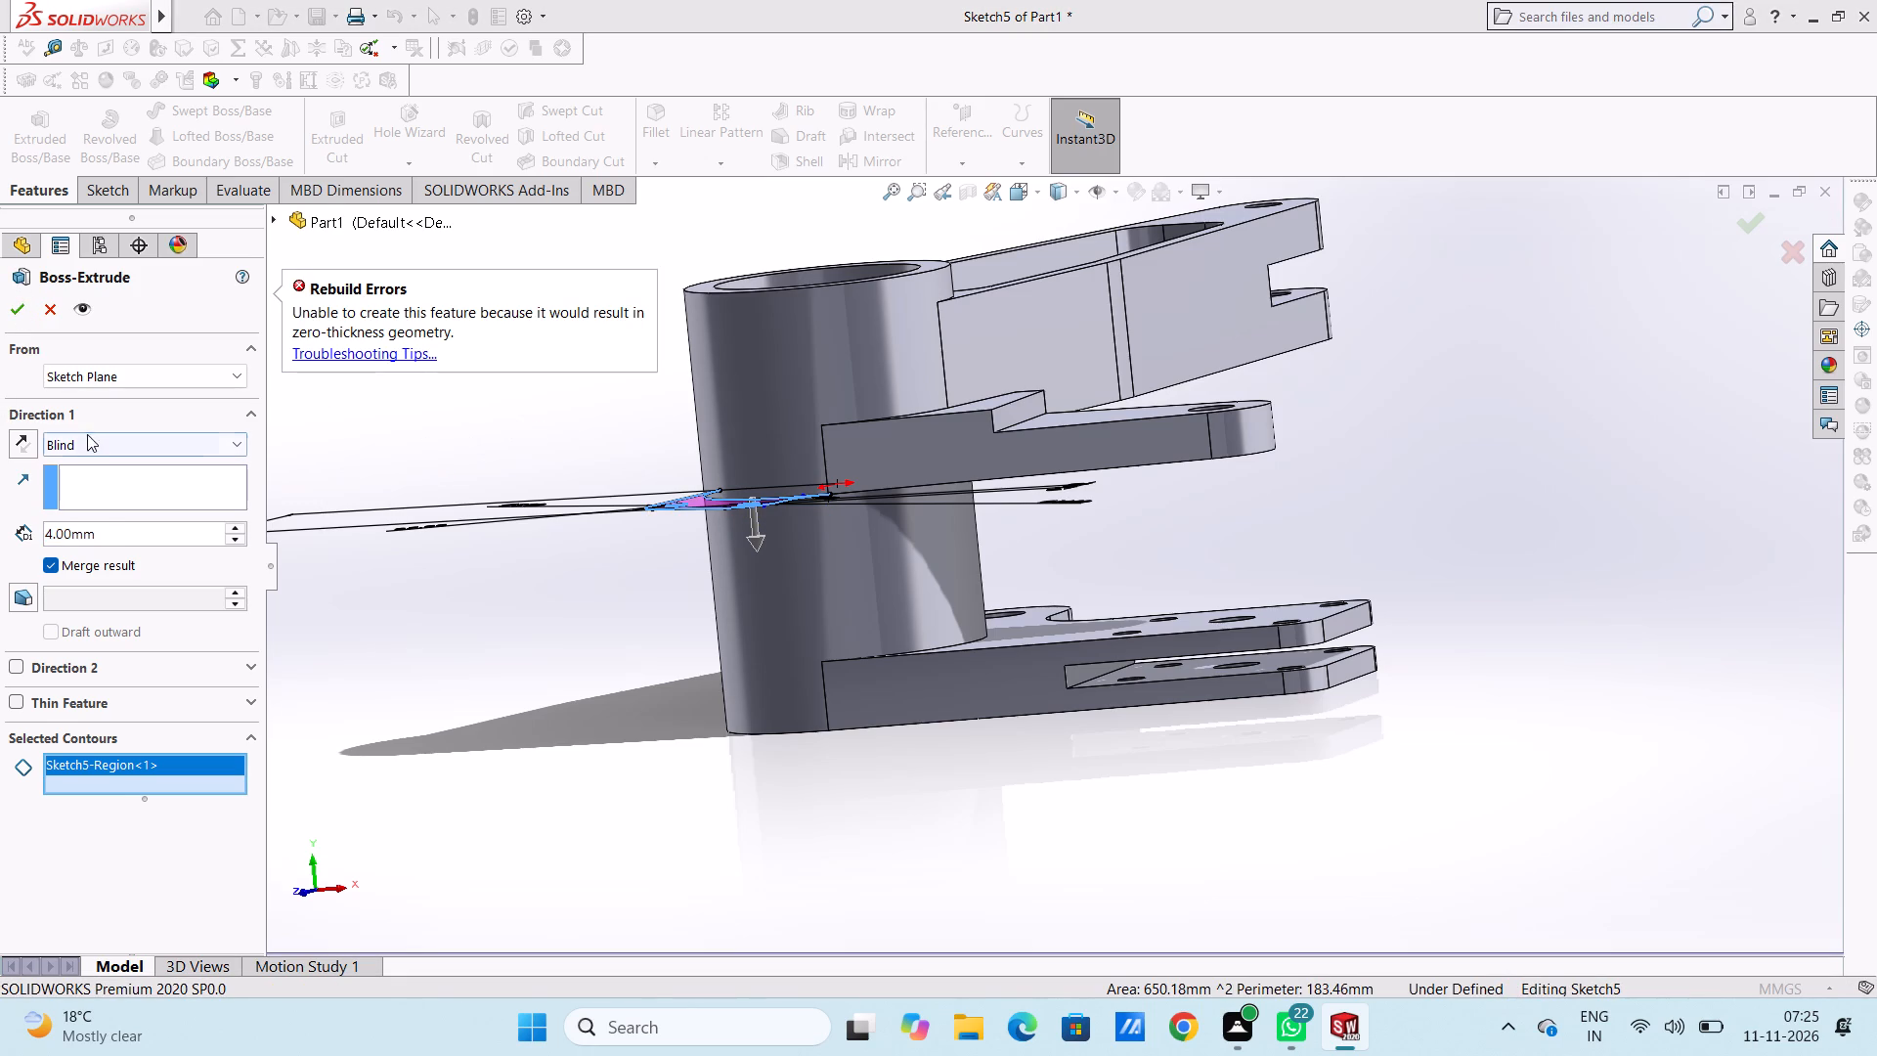
{"action": "left_click", "coordinate": [50, 563]}
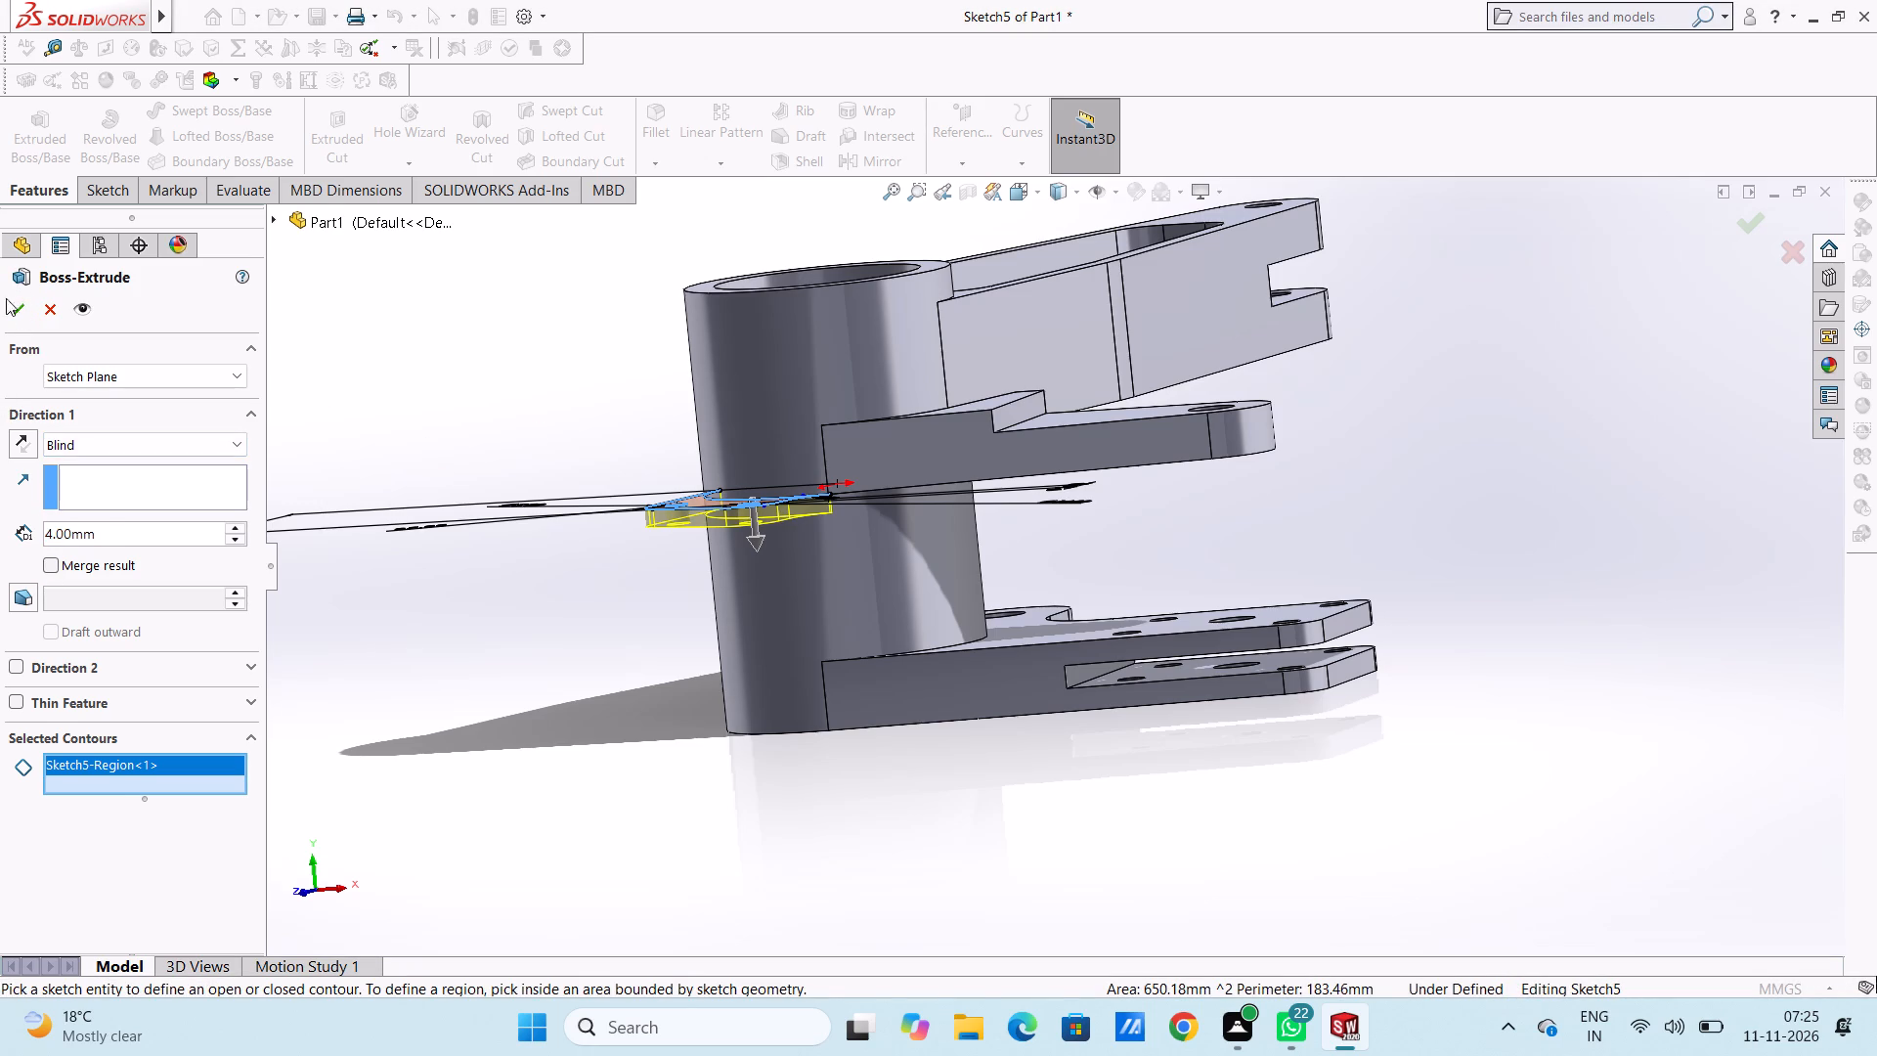
{"action": "left_click", "coordinate": [24, 307]}
{"action": "left_click", "coordinate": [477, 437]}
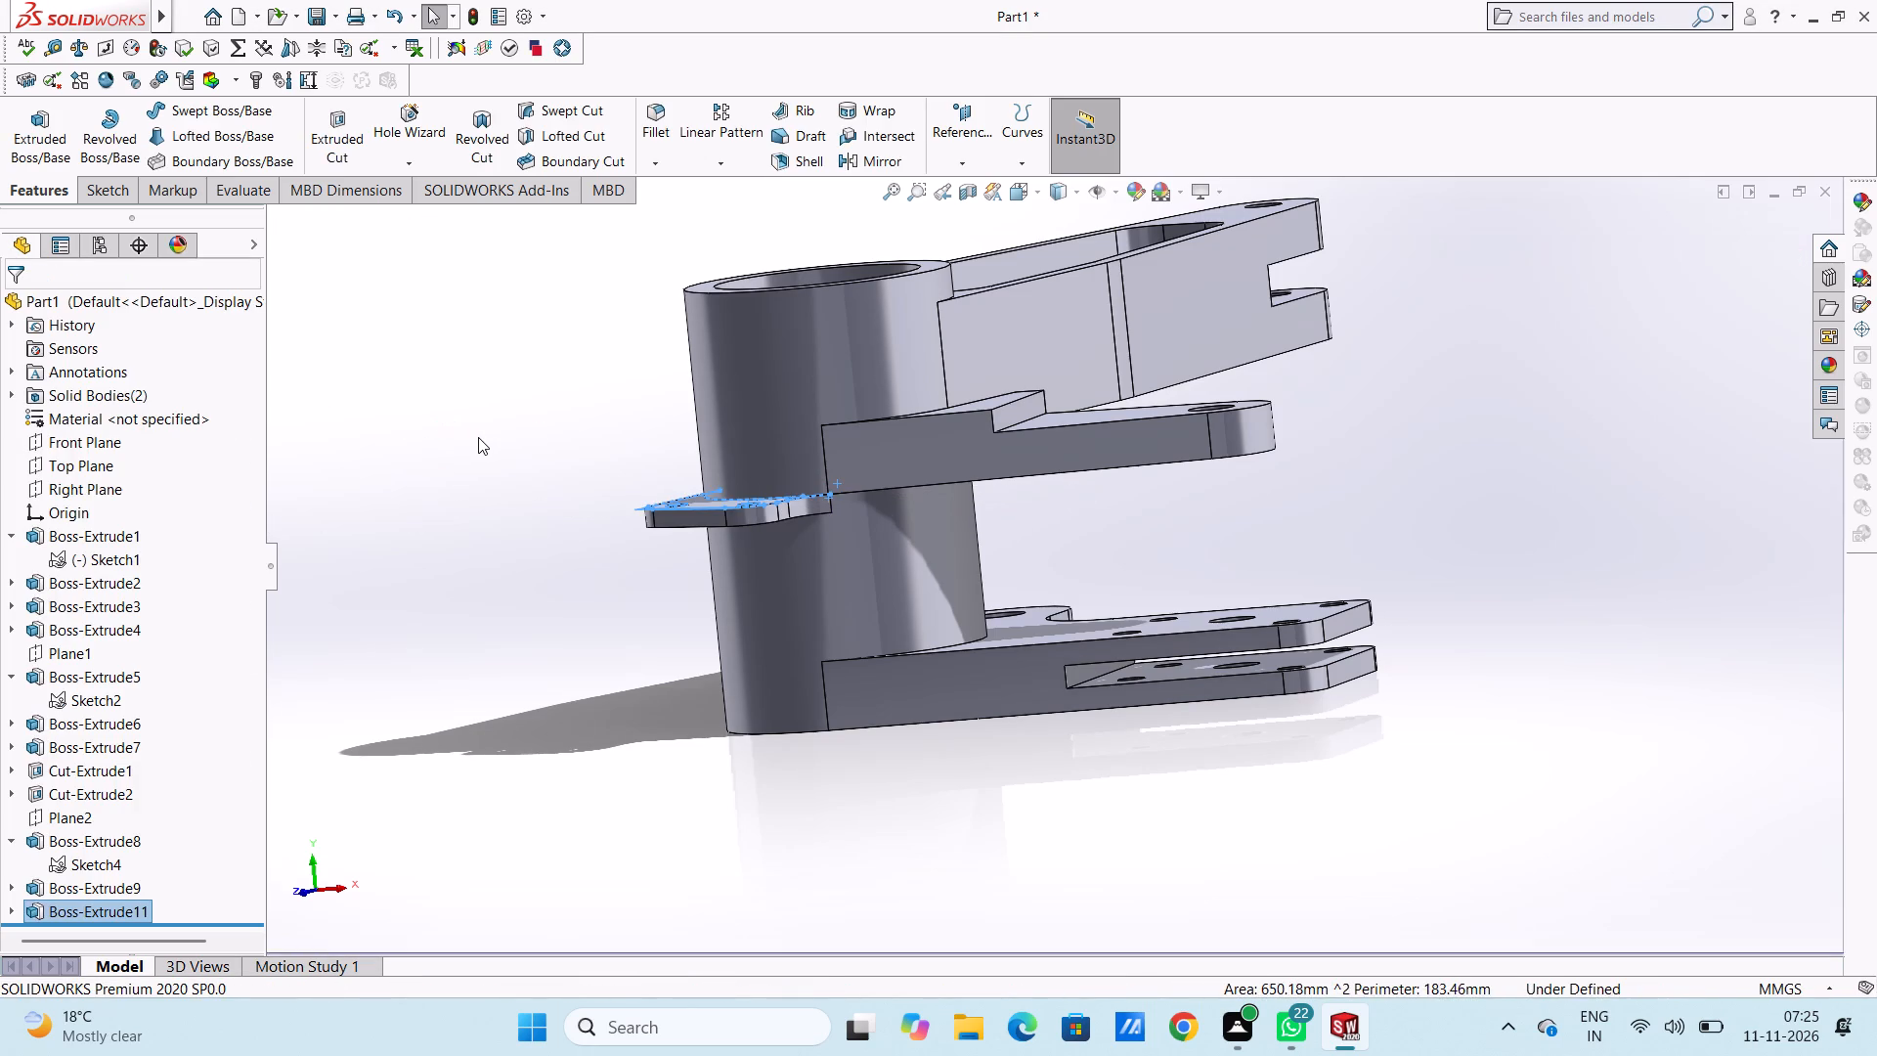
Examine the new lug's position on the cylinder relative to the other arms from several angles.
{"action": "middle_click_drag", "start_coordinate": [539, 597], "coordinate": [509, 571]}
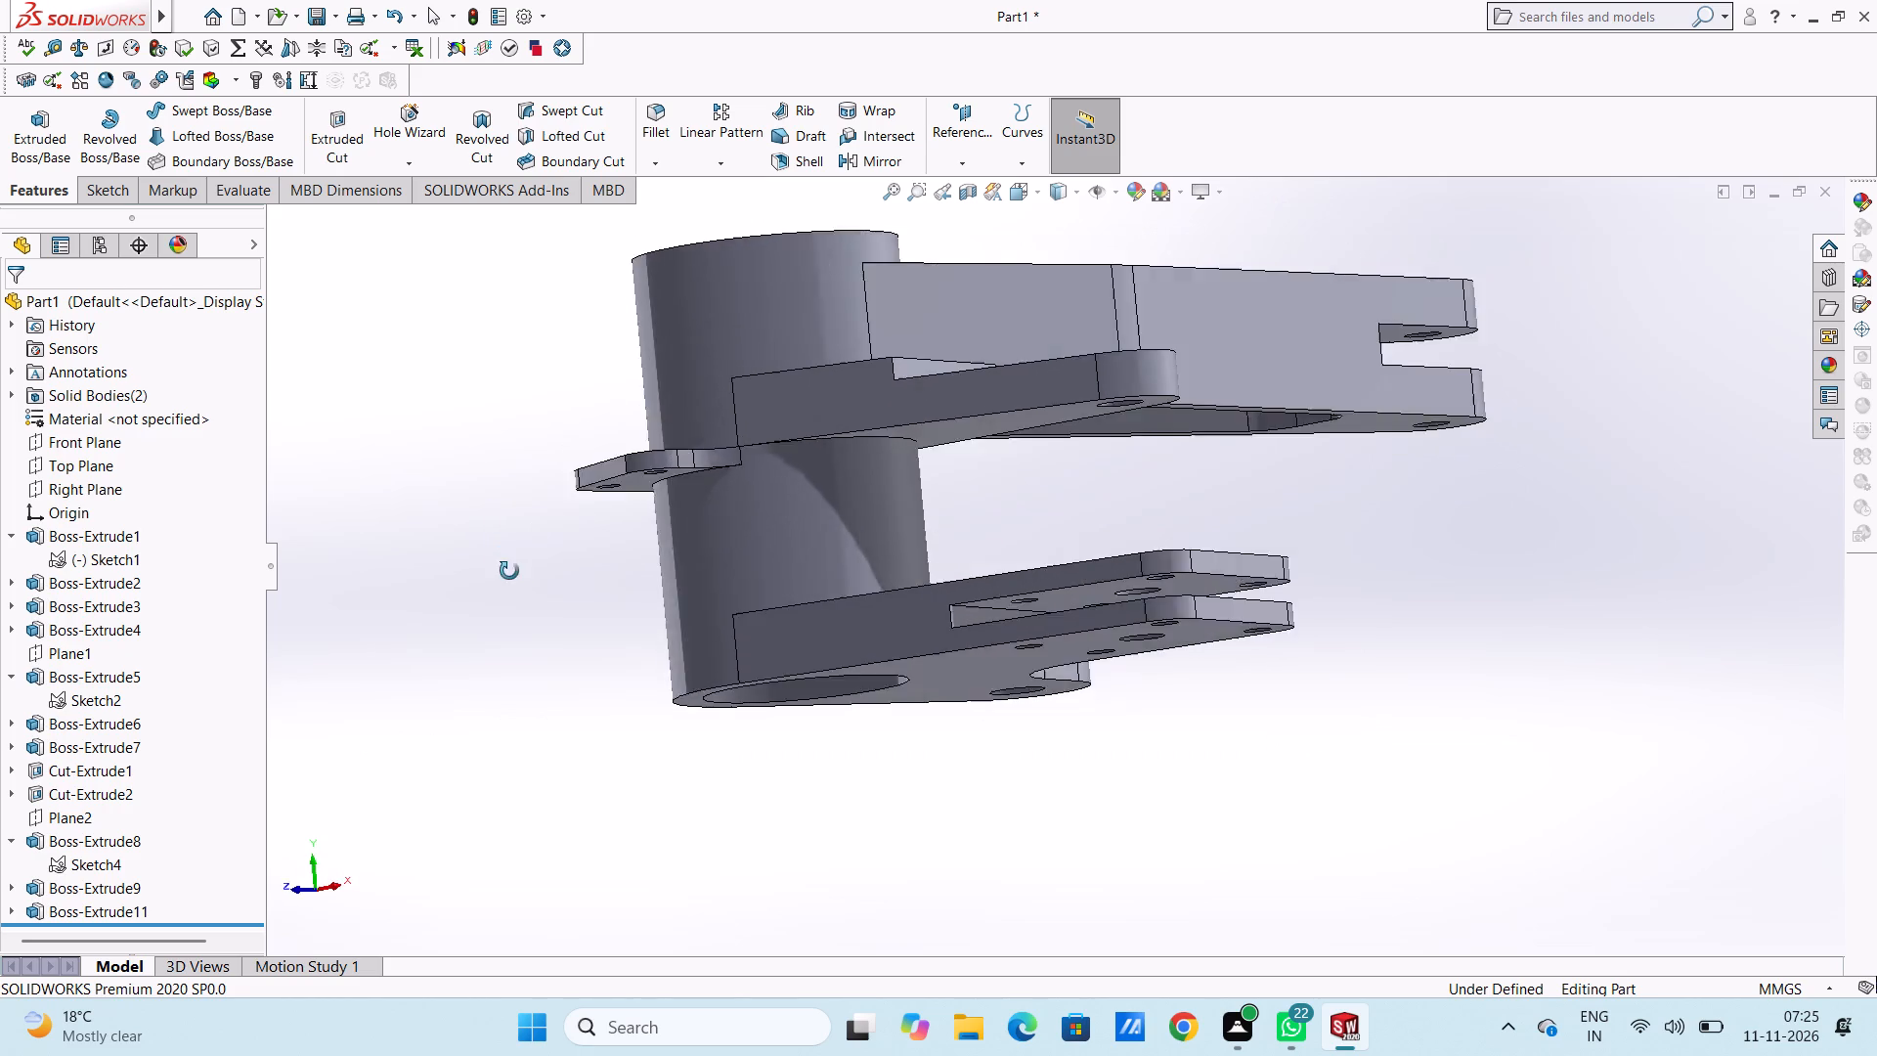
{"action": "middle_click_drag", "start_coordinate": [509, 571], "coordinate": [530, 579]}
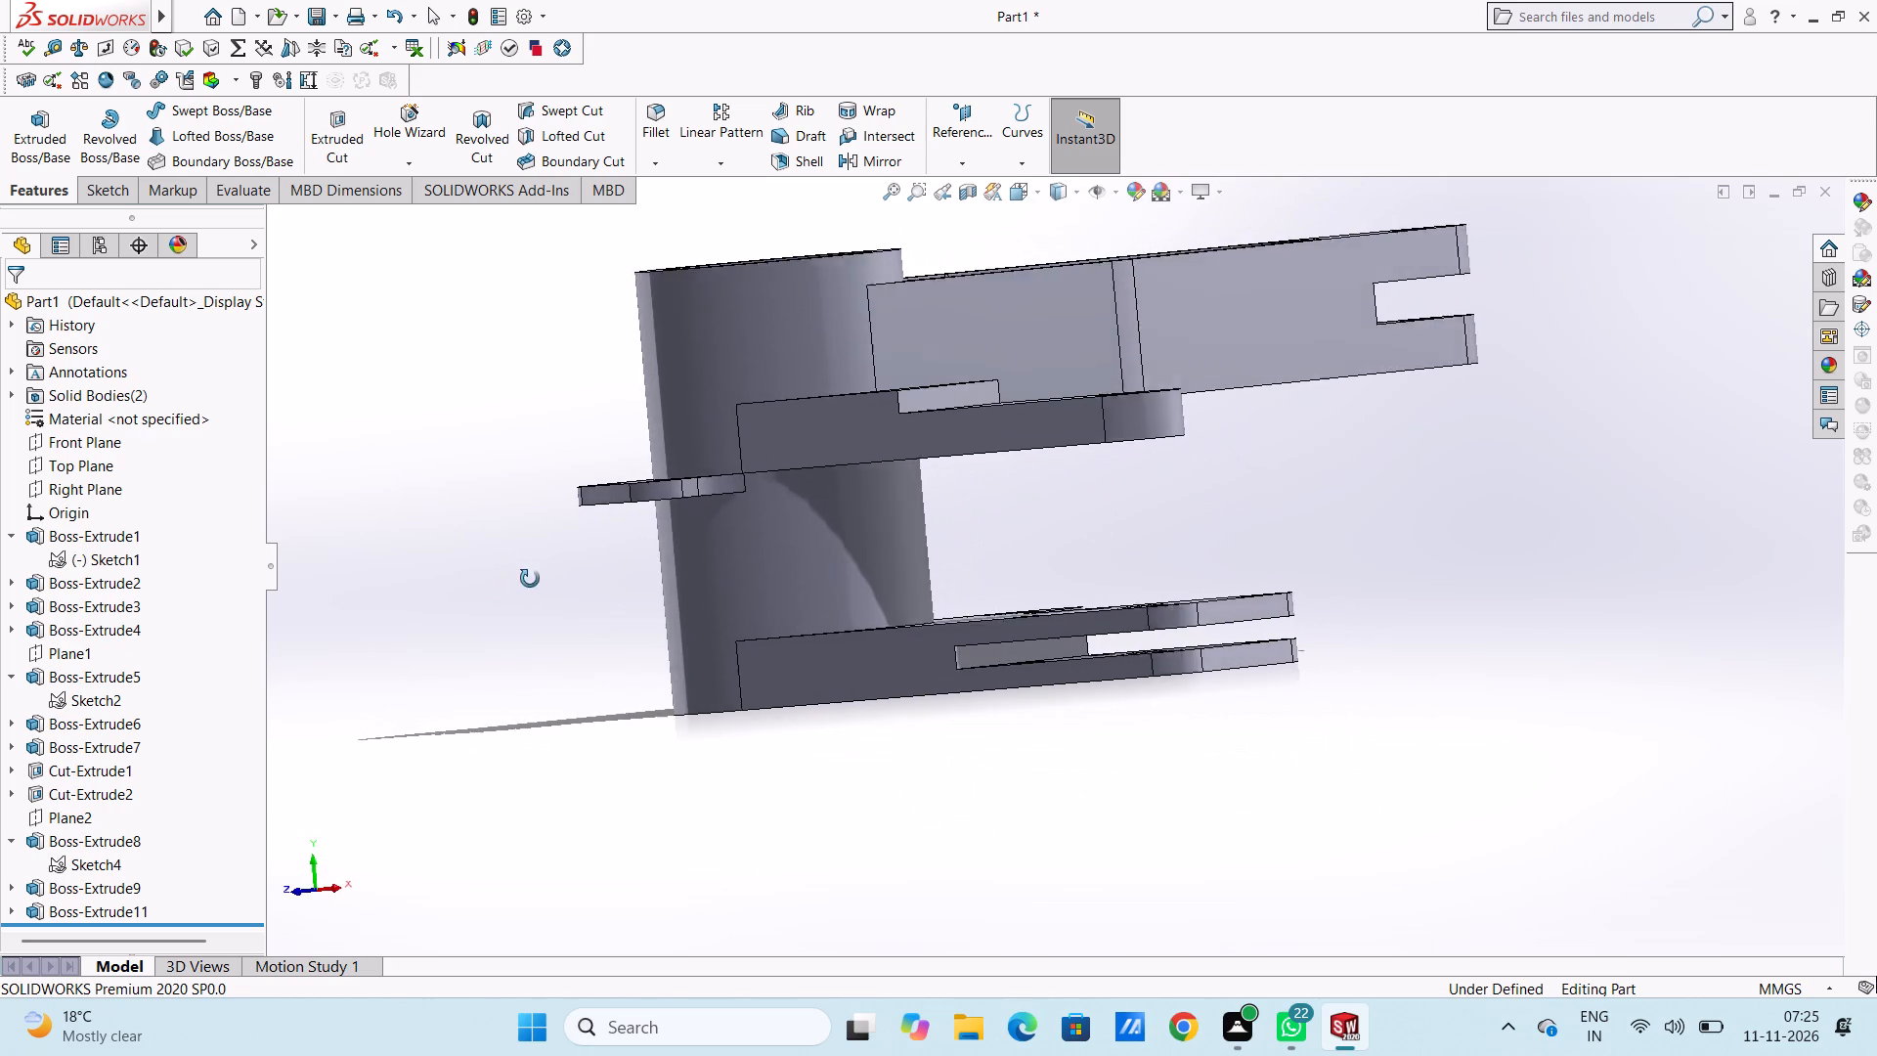
{"action": "middle_click_drag", "start_coordinate": [530, 579], "coordinate": [602, 459]}
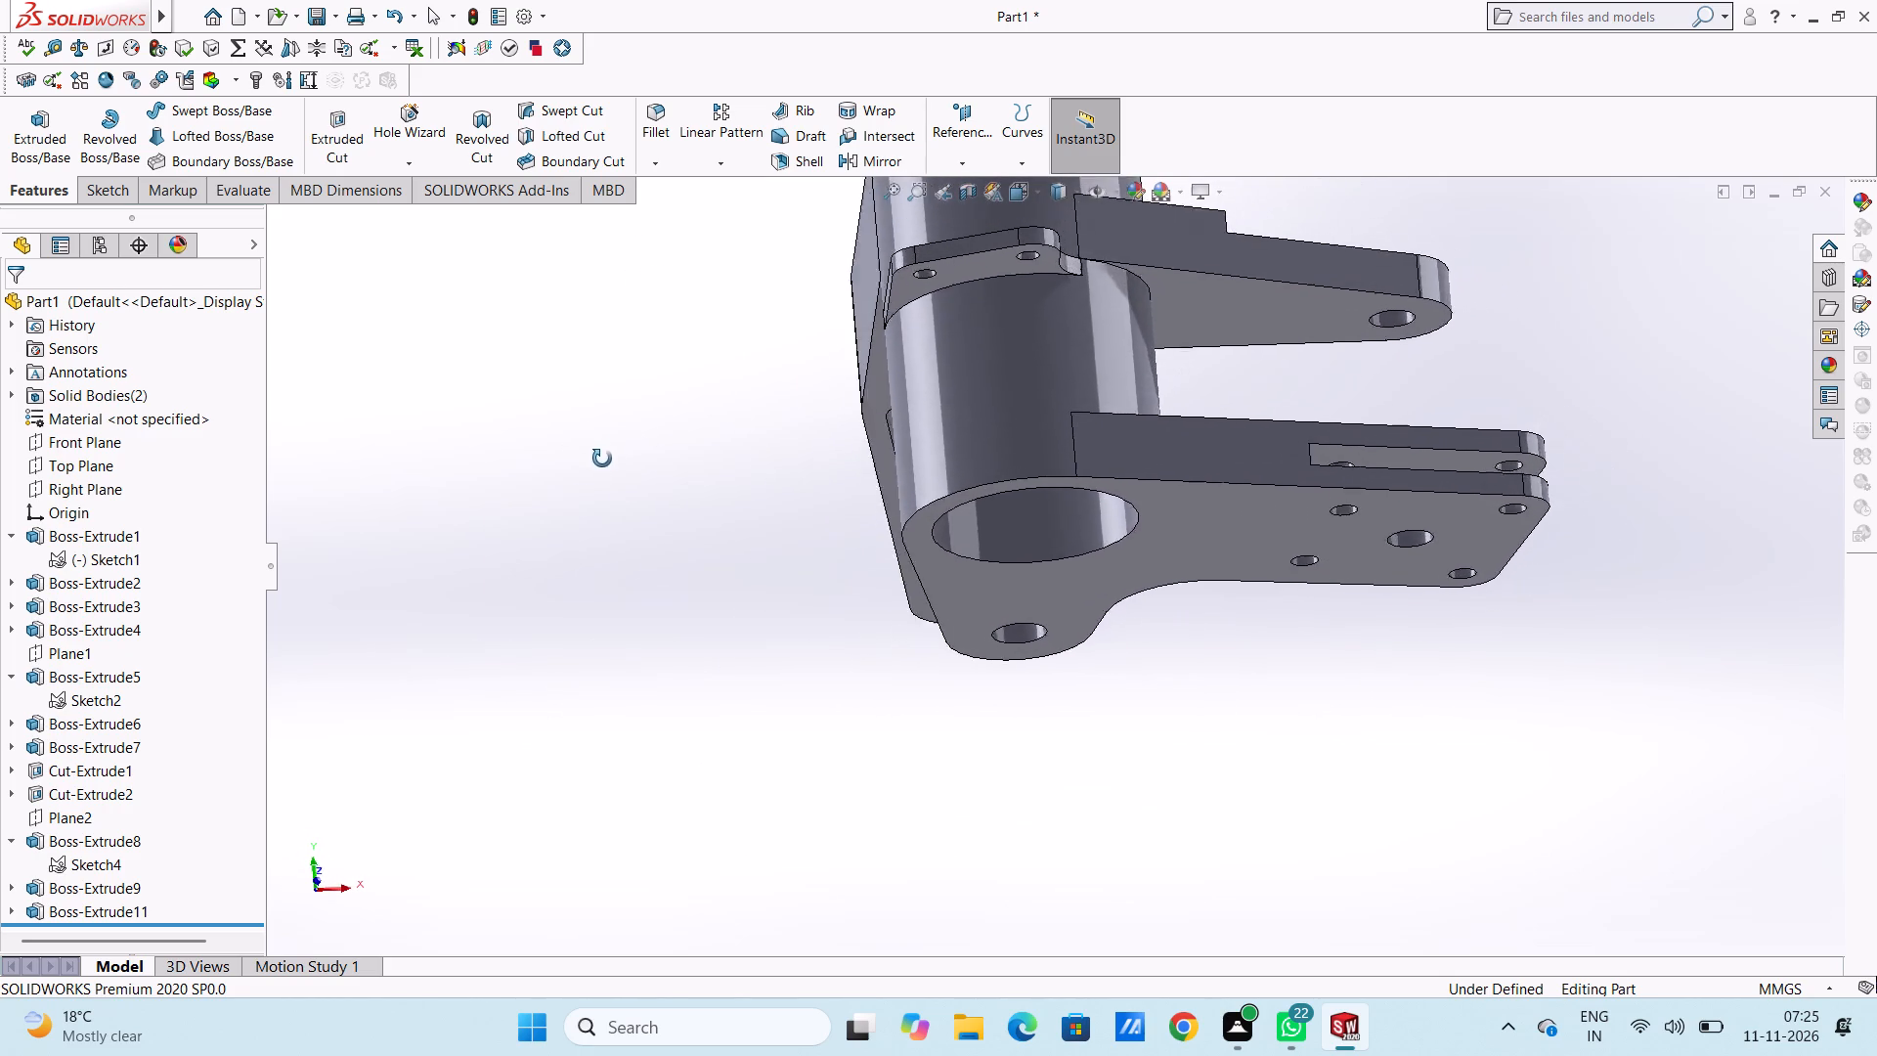
{"action": "middle_click_drag", "start_coordinate": [602, 459], "coordinate": [594, 475]}
{"action": "middle_click_drag", "start_coordinate": [624, 601], "coordinate": [575, 313]}
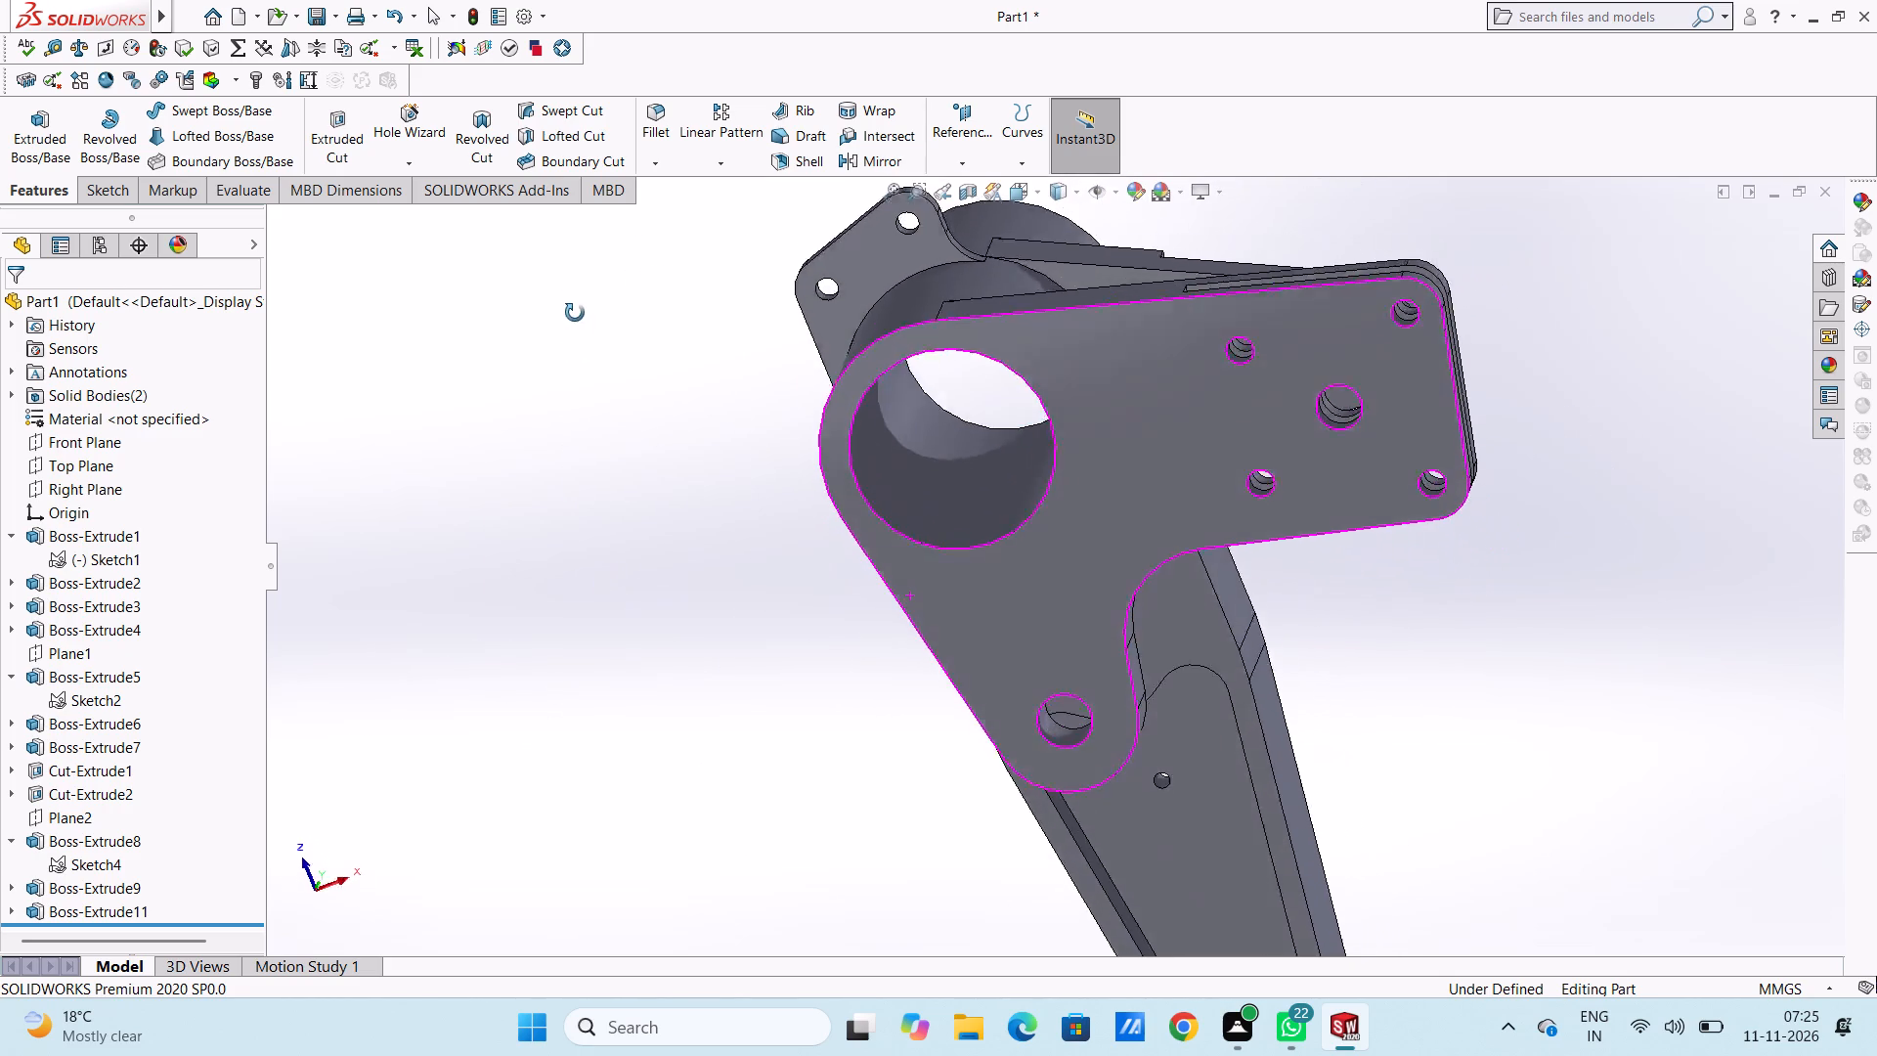
{"action": "middle_click_drag", "start_coordinate": [575, 313], "coordinate": [678, 766]}
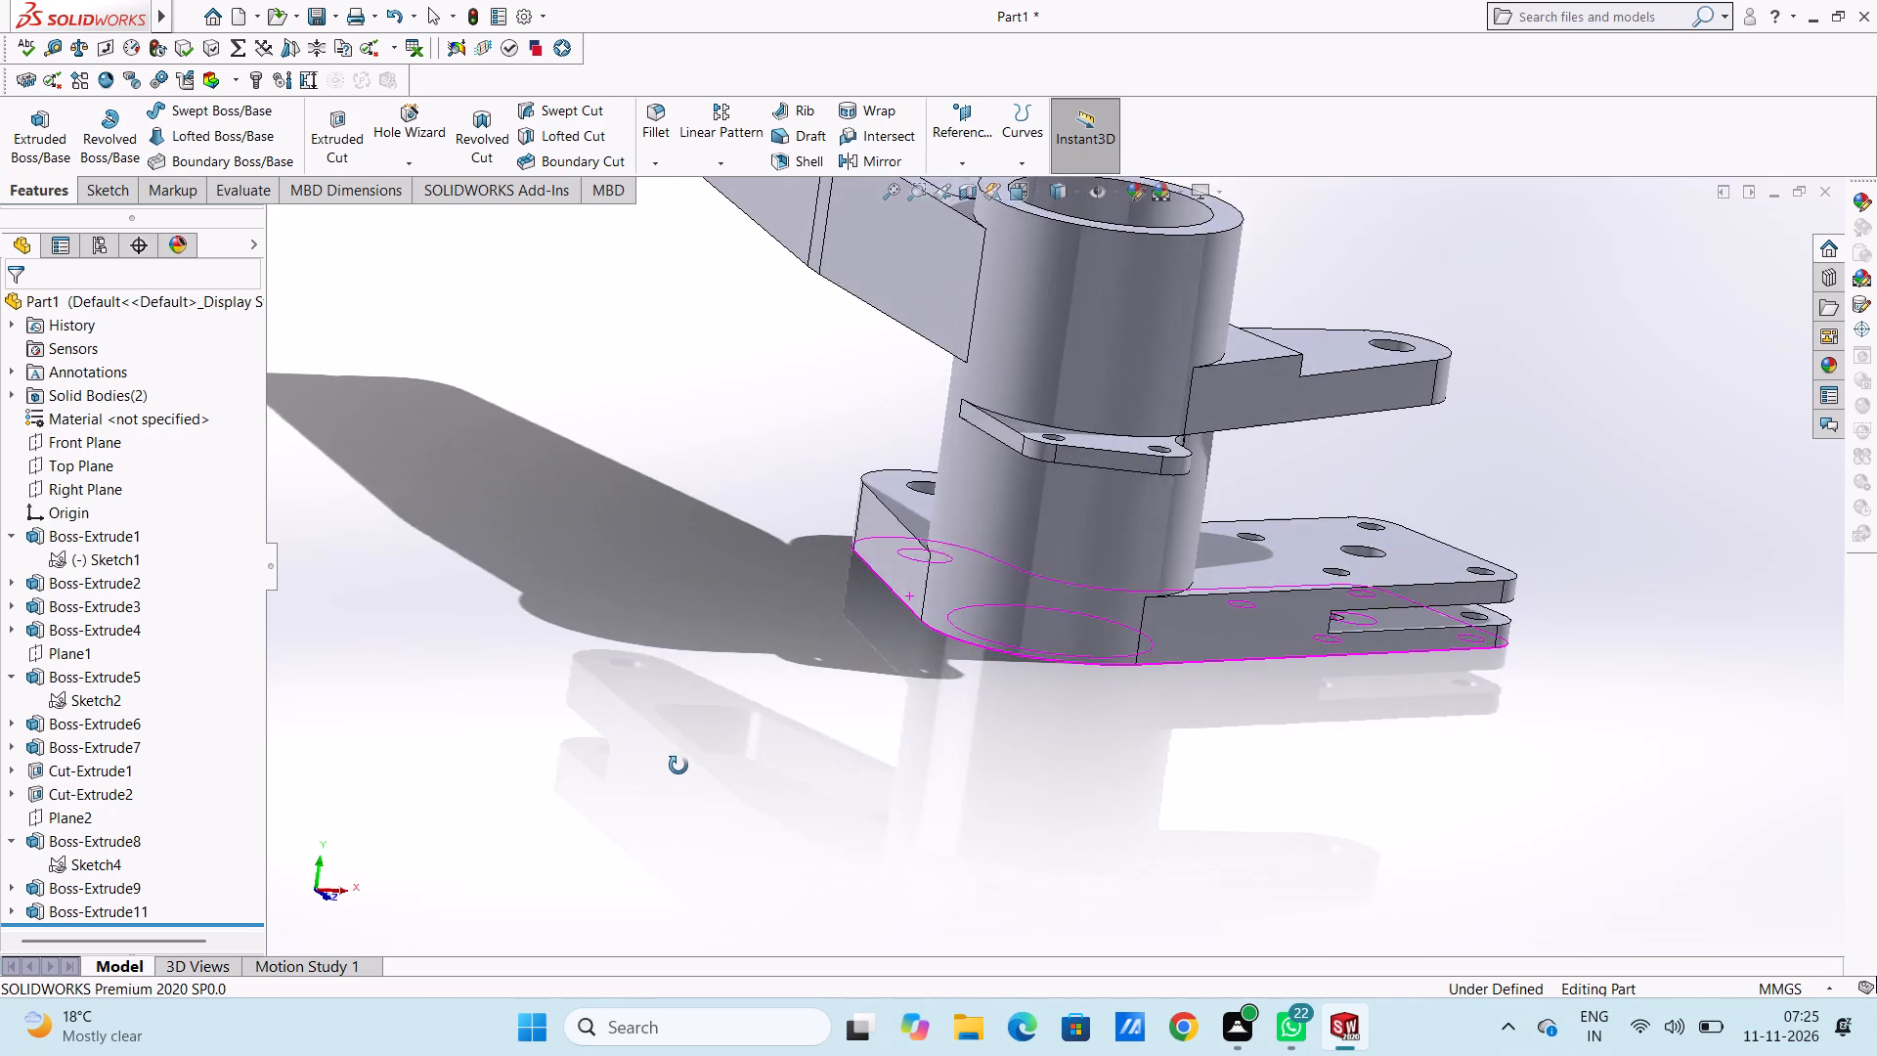
{"action": "middle_click_drag", "start_coordinate": [678, 766], "coordinate": [596, 726]}
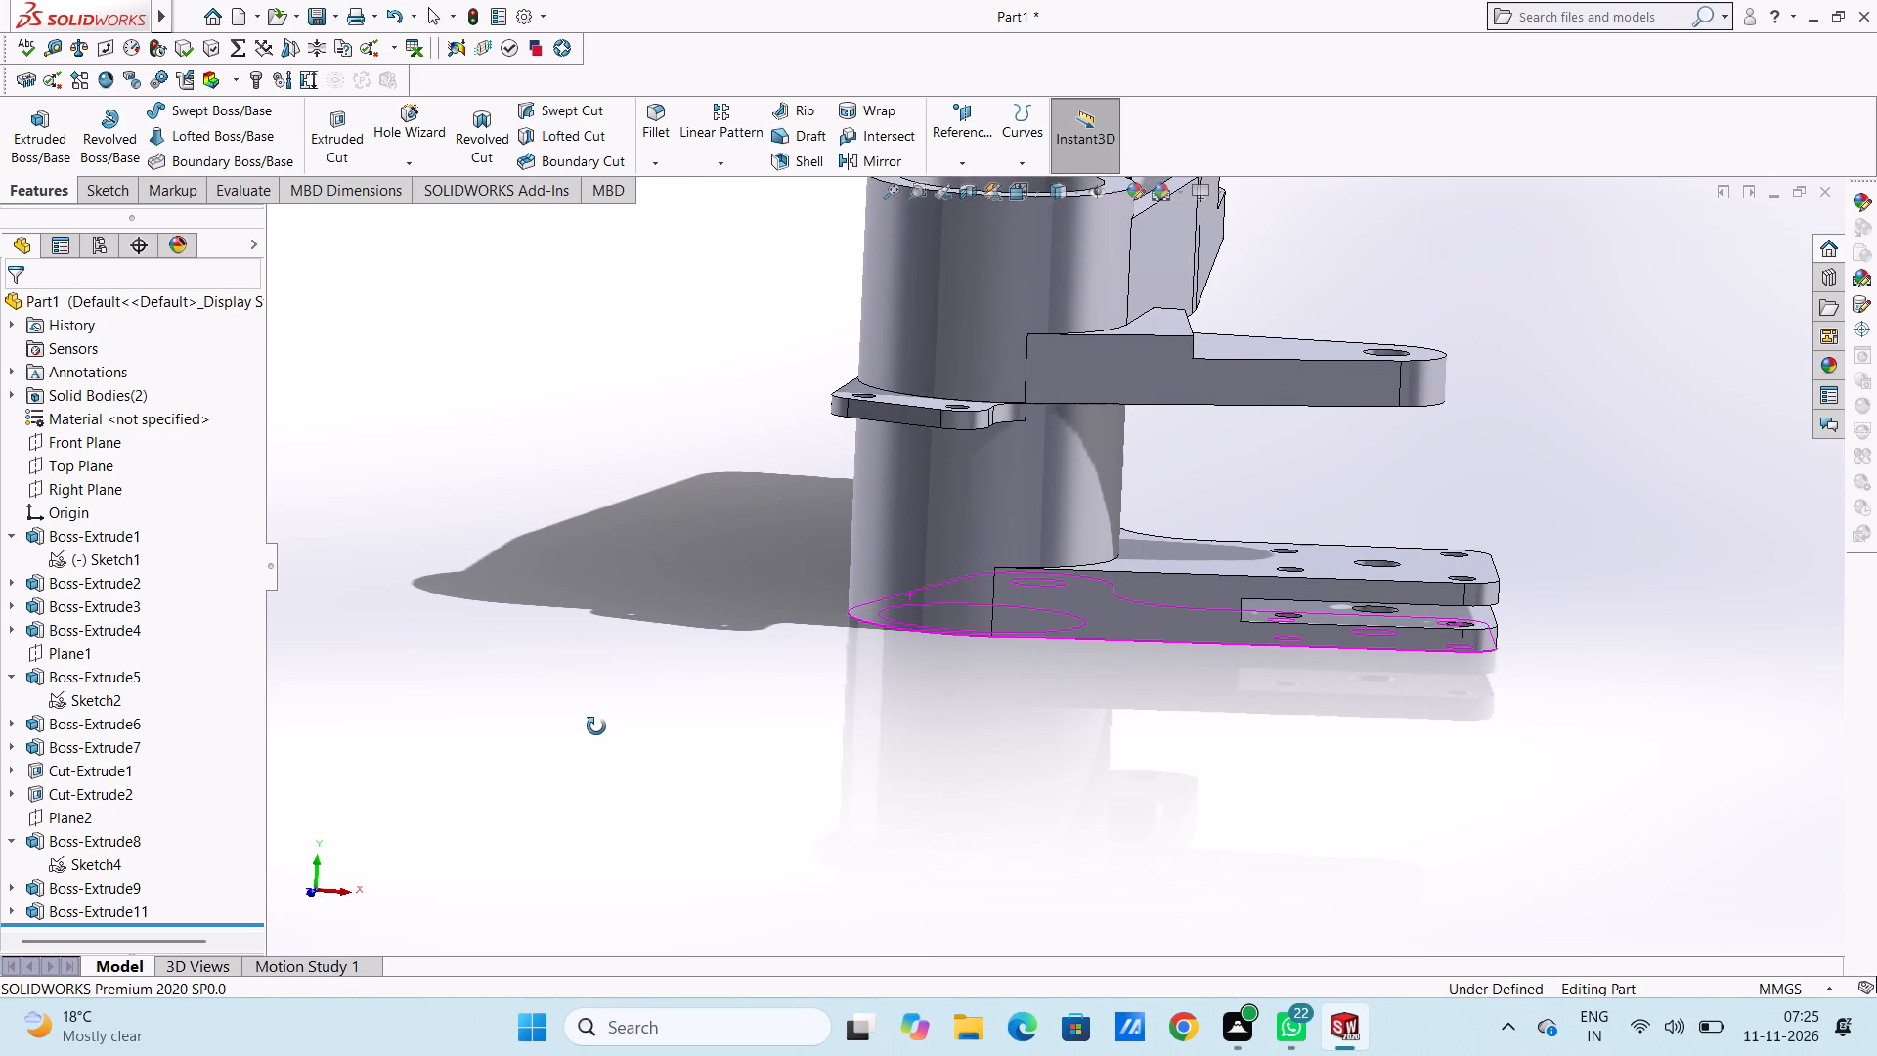
{"action": "middle_click_drag", "start_coordinate": [596, 726], "coordinate": [558, 722]}
{"action": "scroll", "coordinate": [696, 494], "scroll_direction": "up", "scroll_amount": 5}
{"action": "scroll", "coordinate": [1018, 398], "scroll_direction": "down", "scroll_amount": 3}
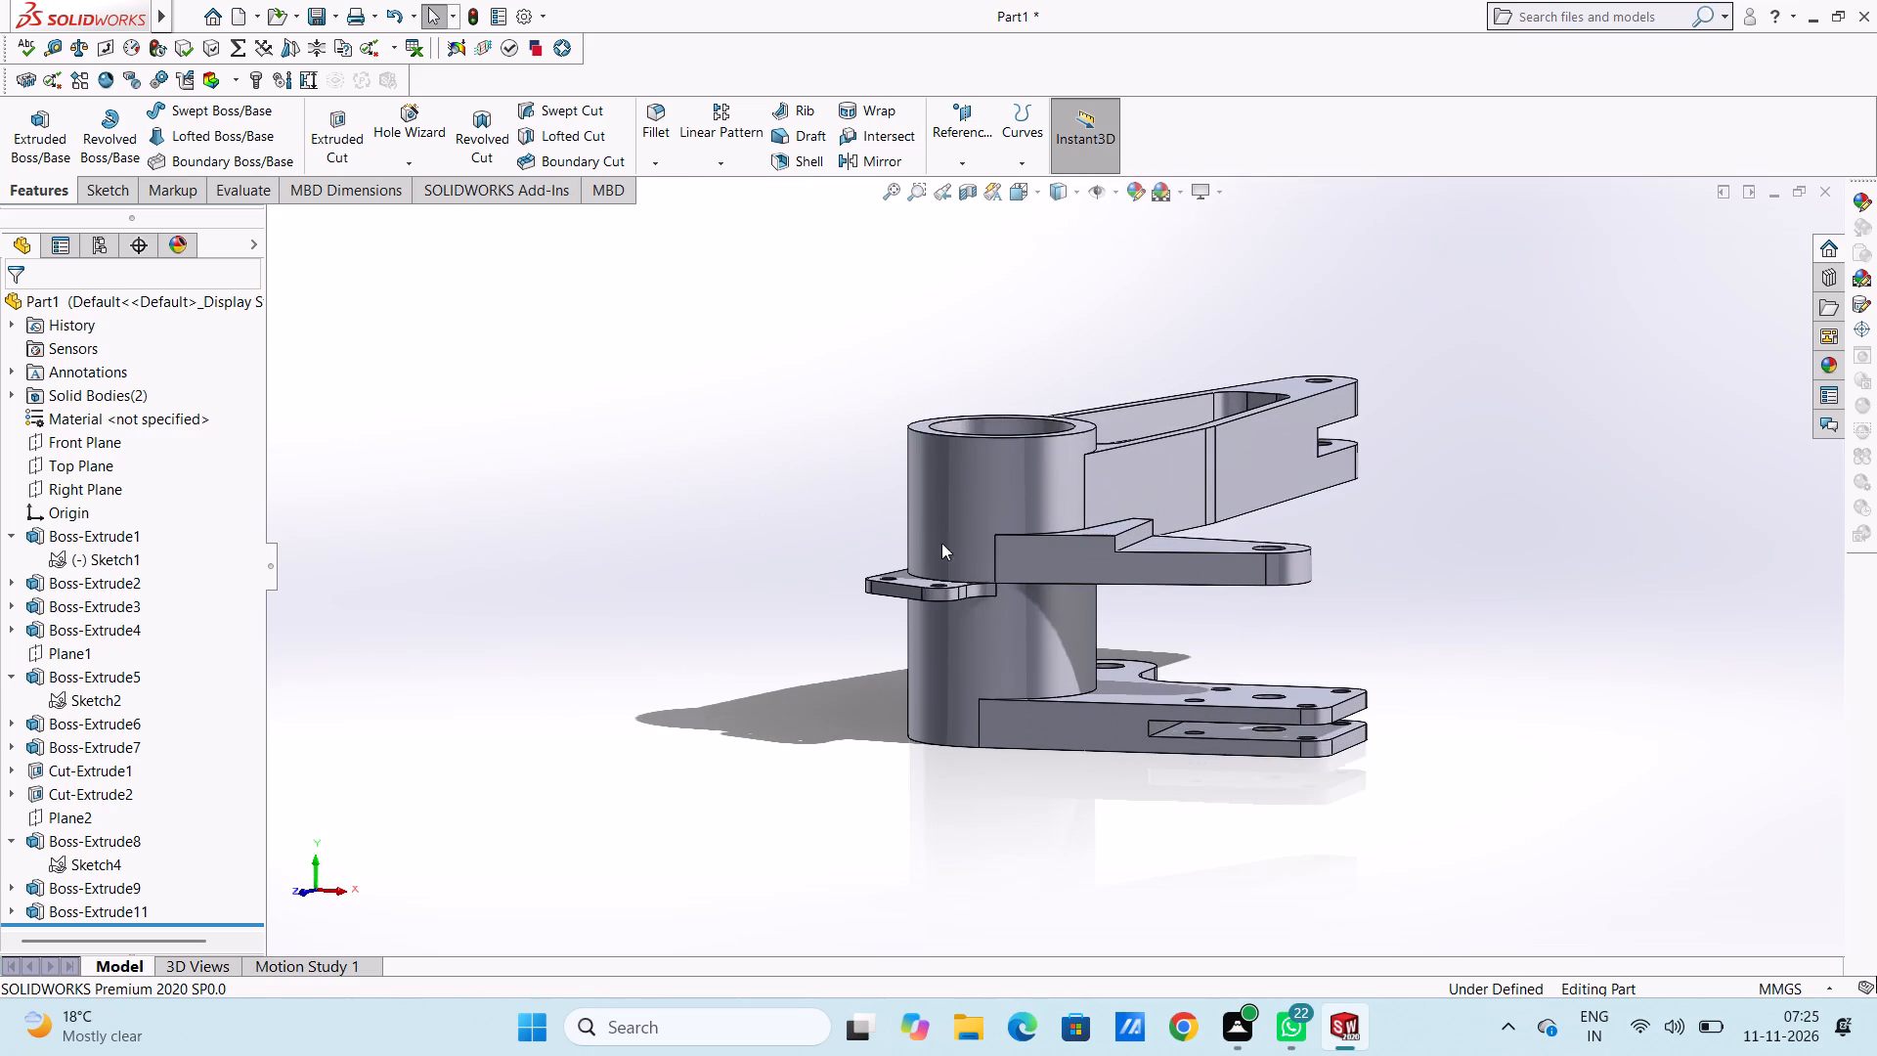
{"action": "middle_click_drag", "start_coordinate": [848, 521], "coordinate": [796, 505]}
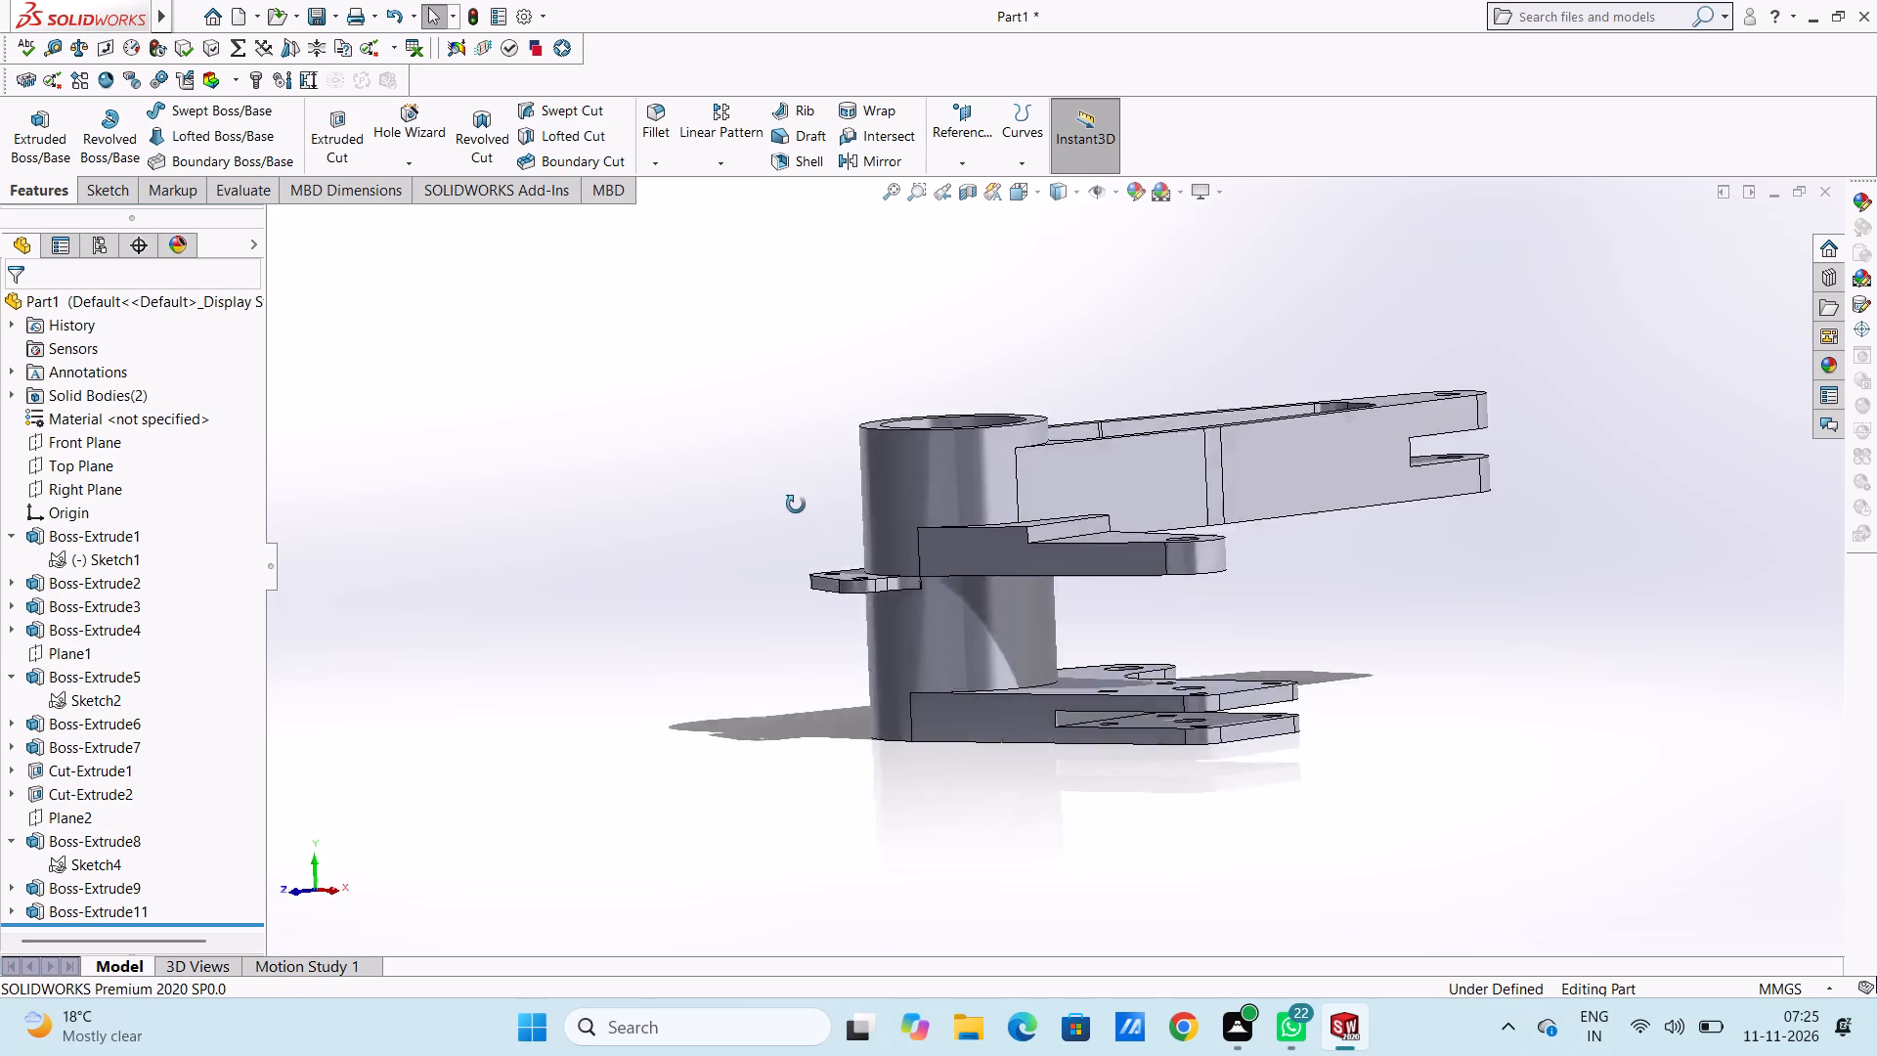
{"action": "middle_click_drag", "start_coordinate": [796, 505], "coordinate": [821, 565]}
{"action": "scroll", "coordinate": [139, 840], "scroll_direction": "down", "scroll_amount": 2}
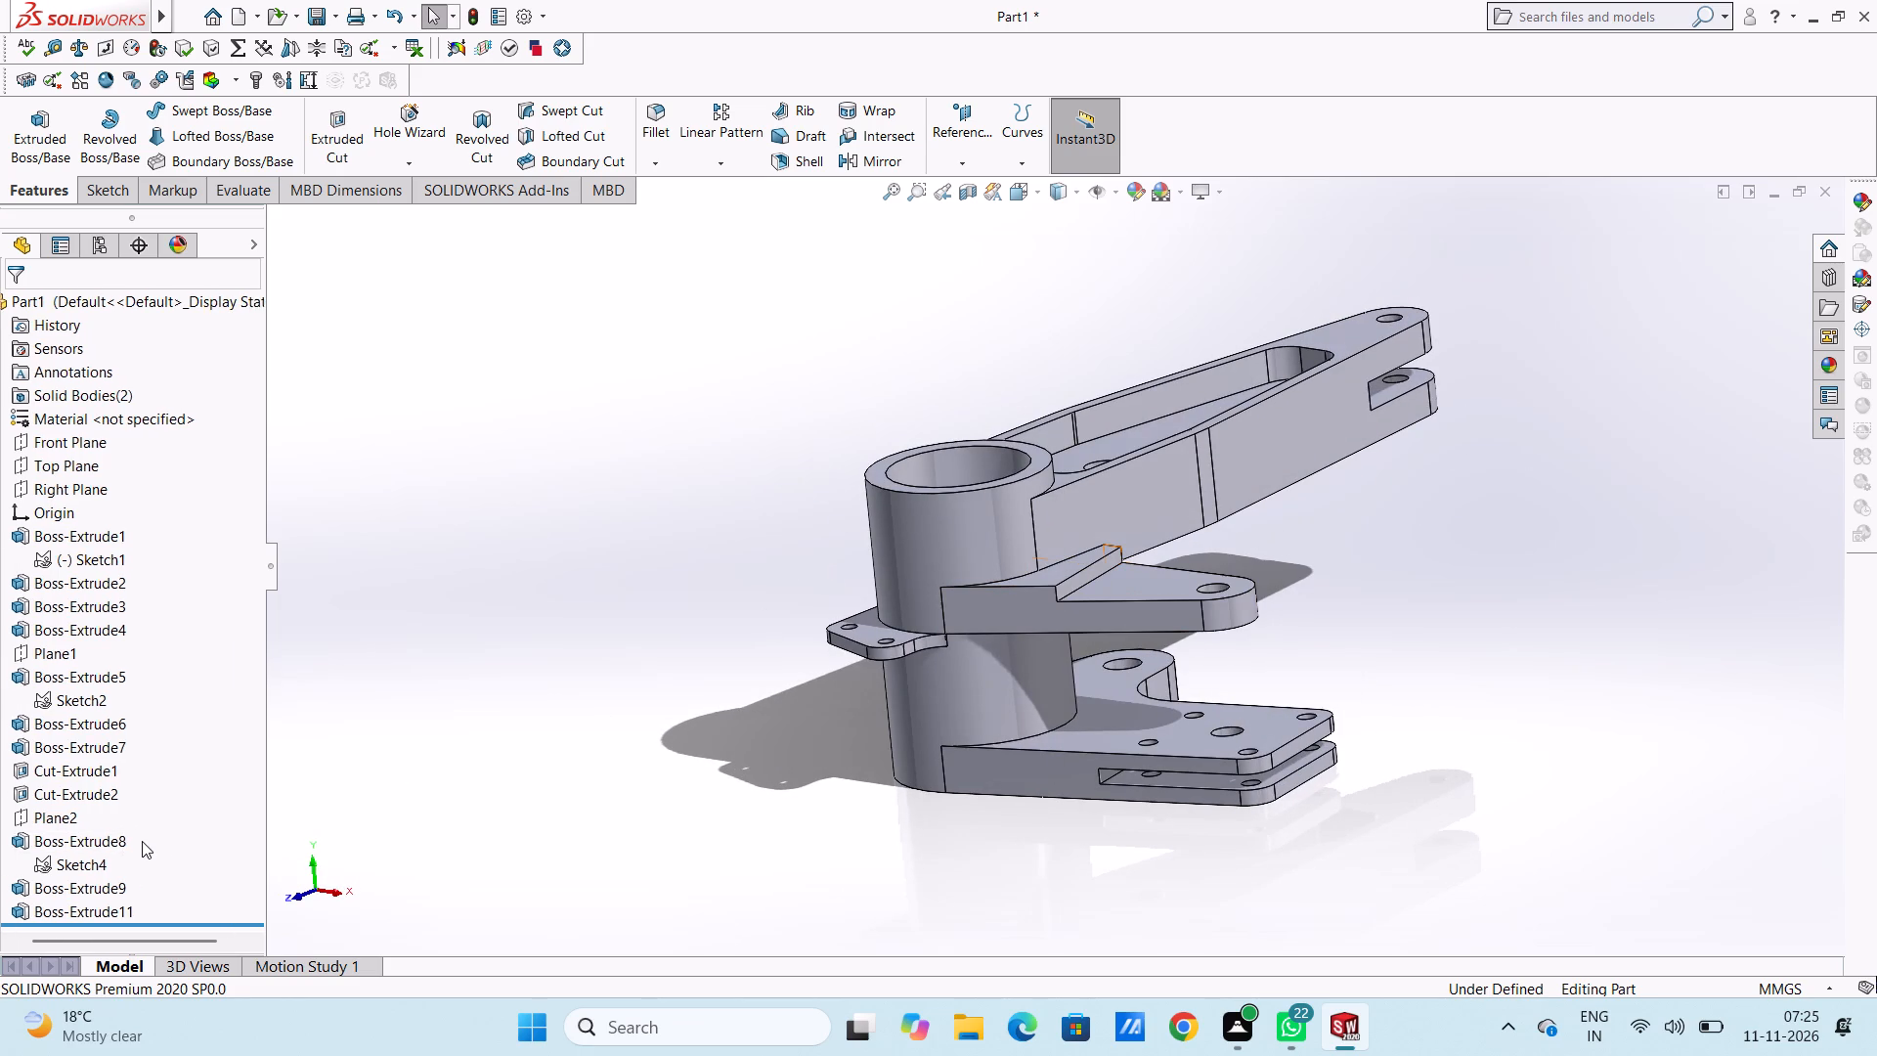
Extrude the two-hole lug sketch region again, 4 mm blind with merged result, starting from a 7 mm offset below the sketch plane.
{"action": "scroll", "coordinate": [142, 841], "scroll_direction": "down", "scroll_amount": 1}
{"action": "scroll", "coordinate": [142, 842], "scroll_direction": "up", "scroll_amount": 5}
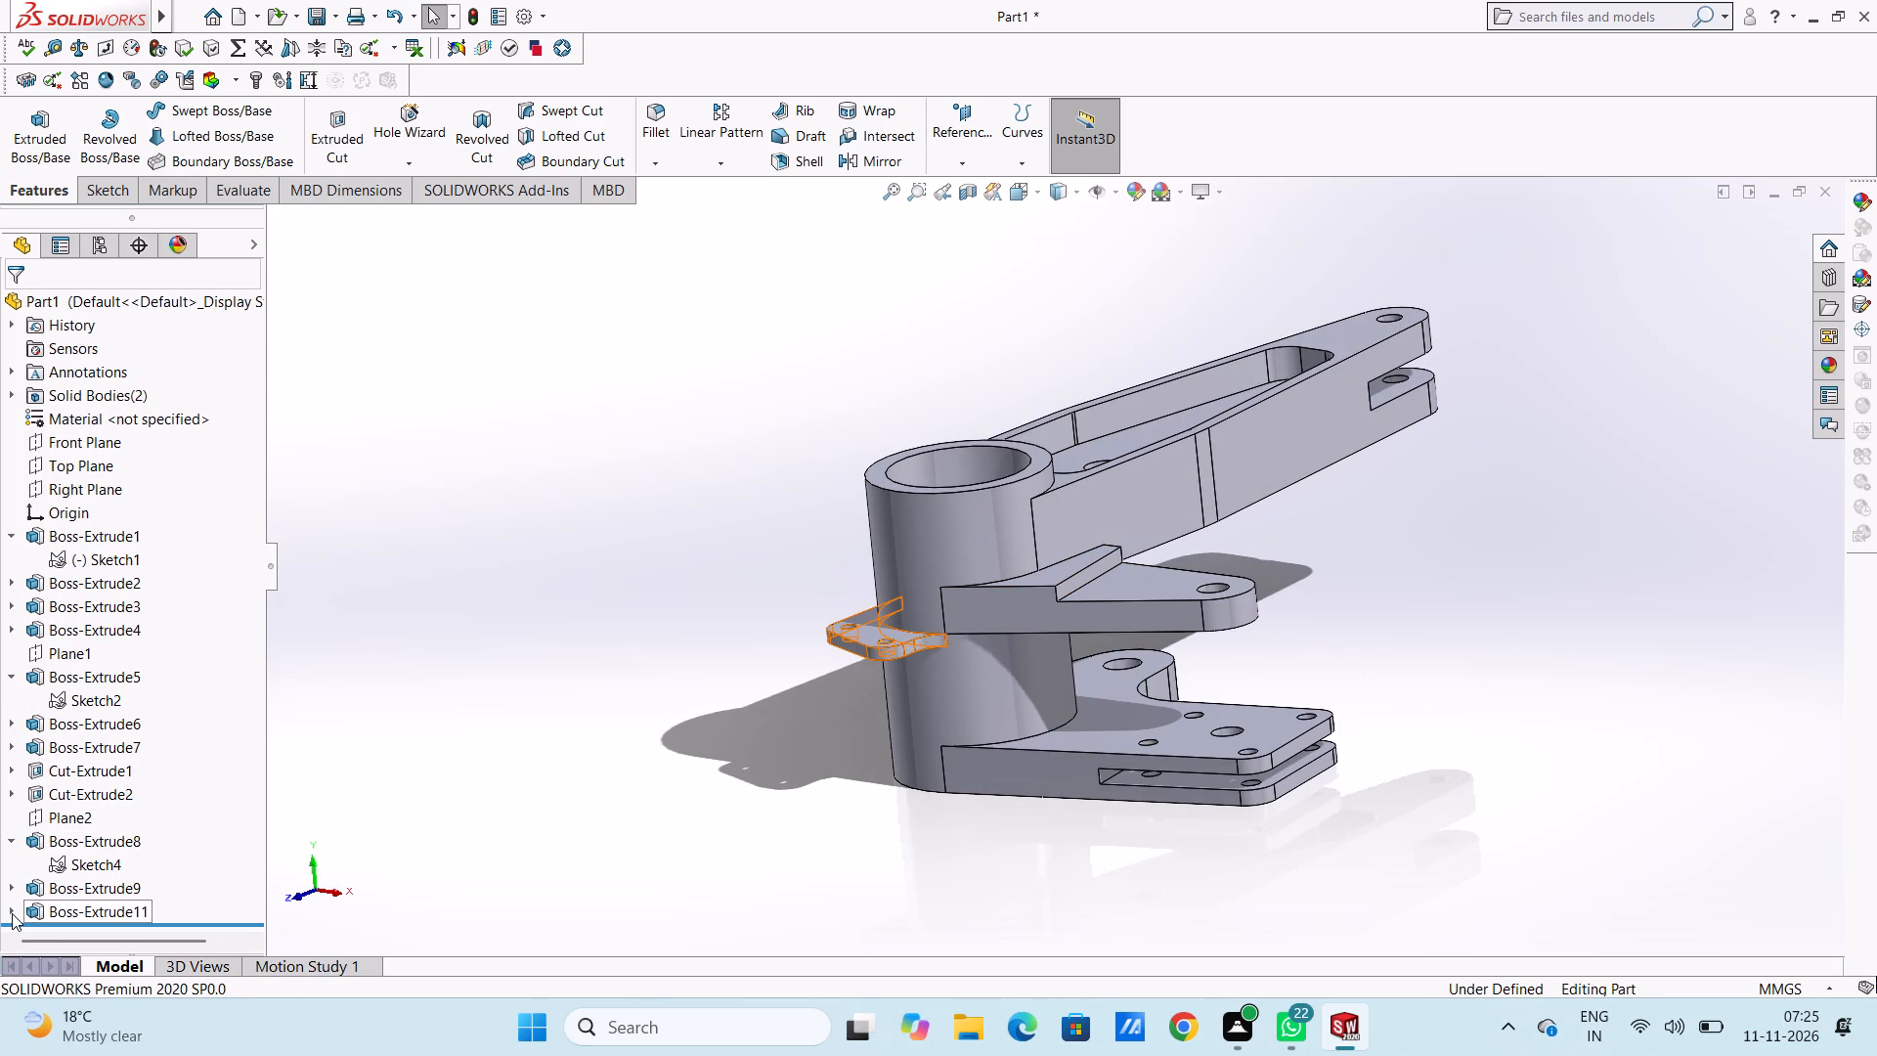
{"action": "left_click", "coordinate": [12, 913]}
{"action": "left_click", "coordinate": [100, 902]}
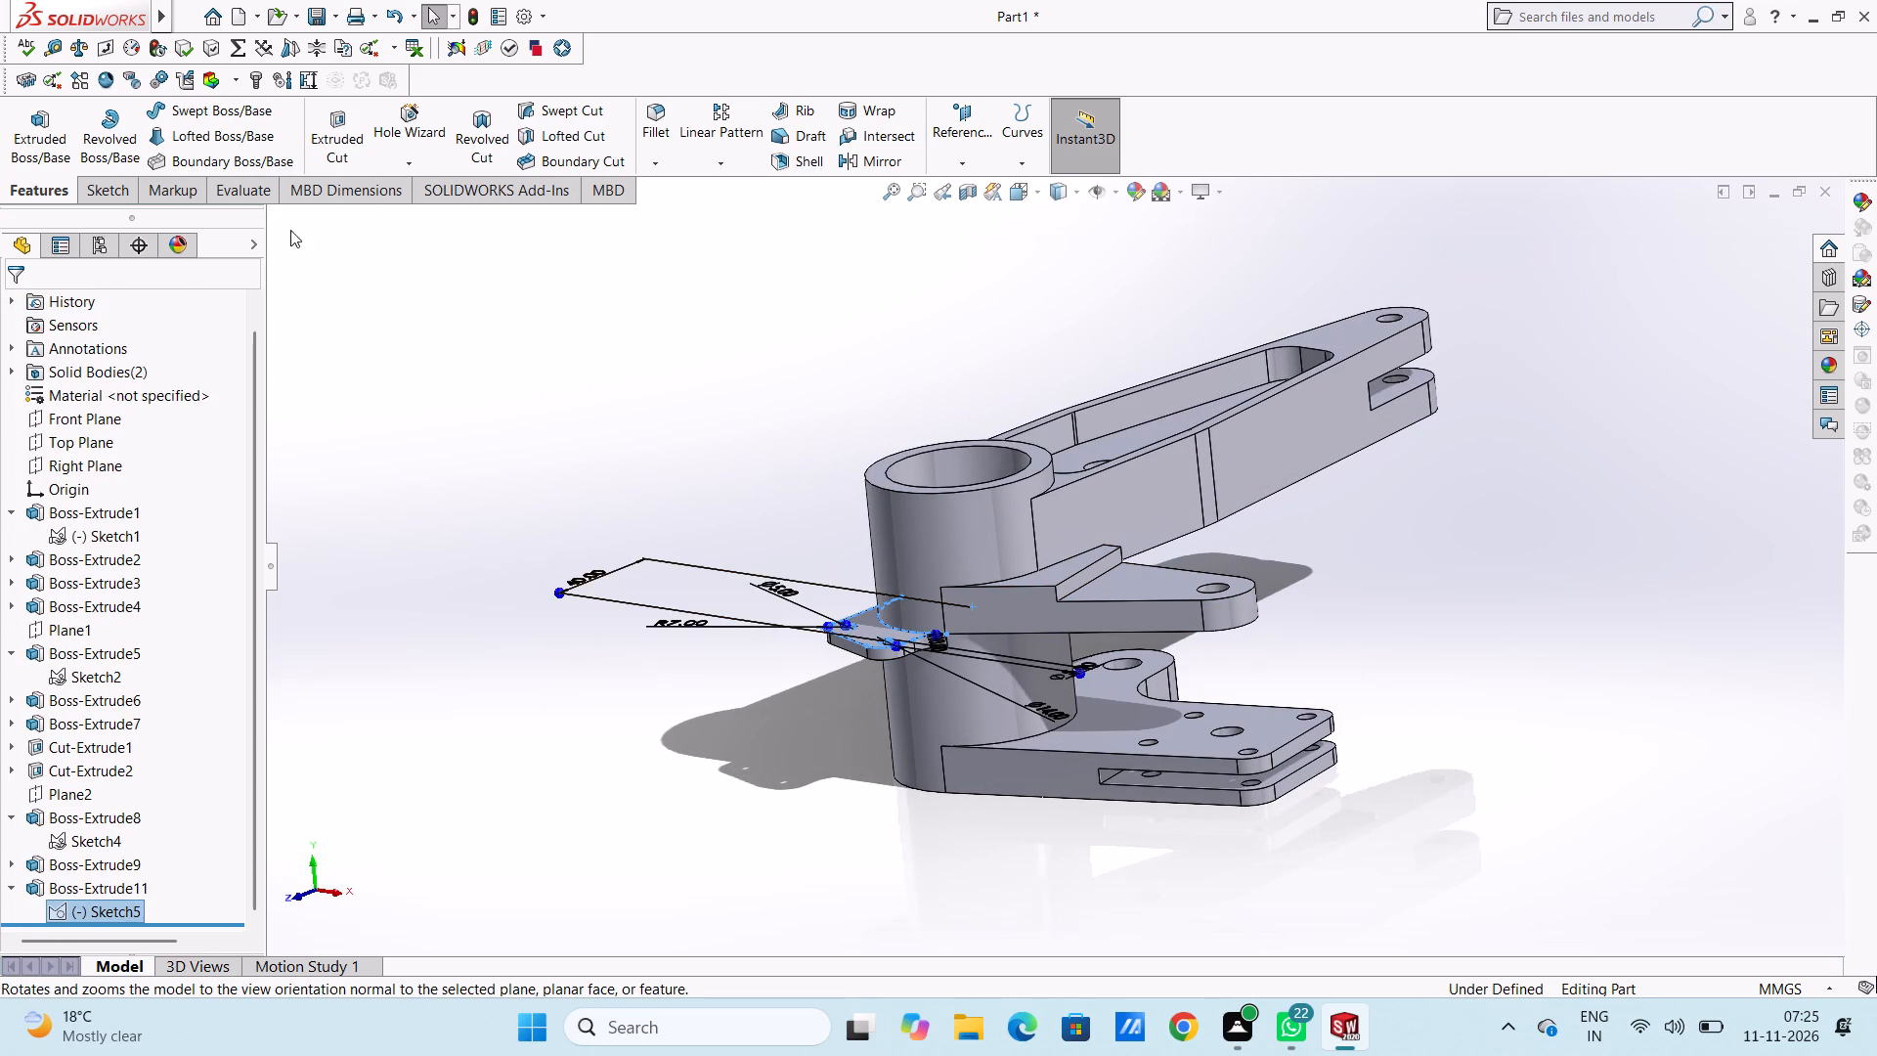
{"action": "left_click", "coordinate": [35, 127]}
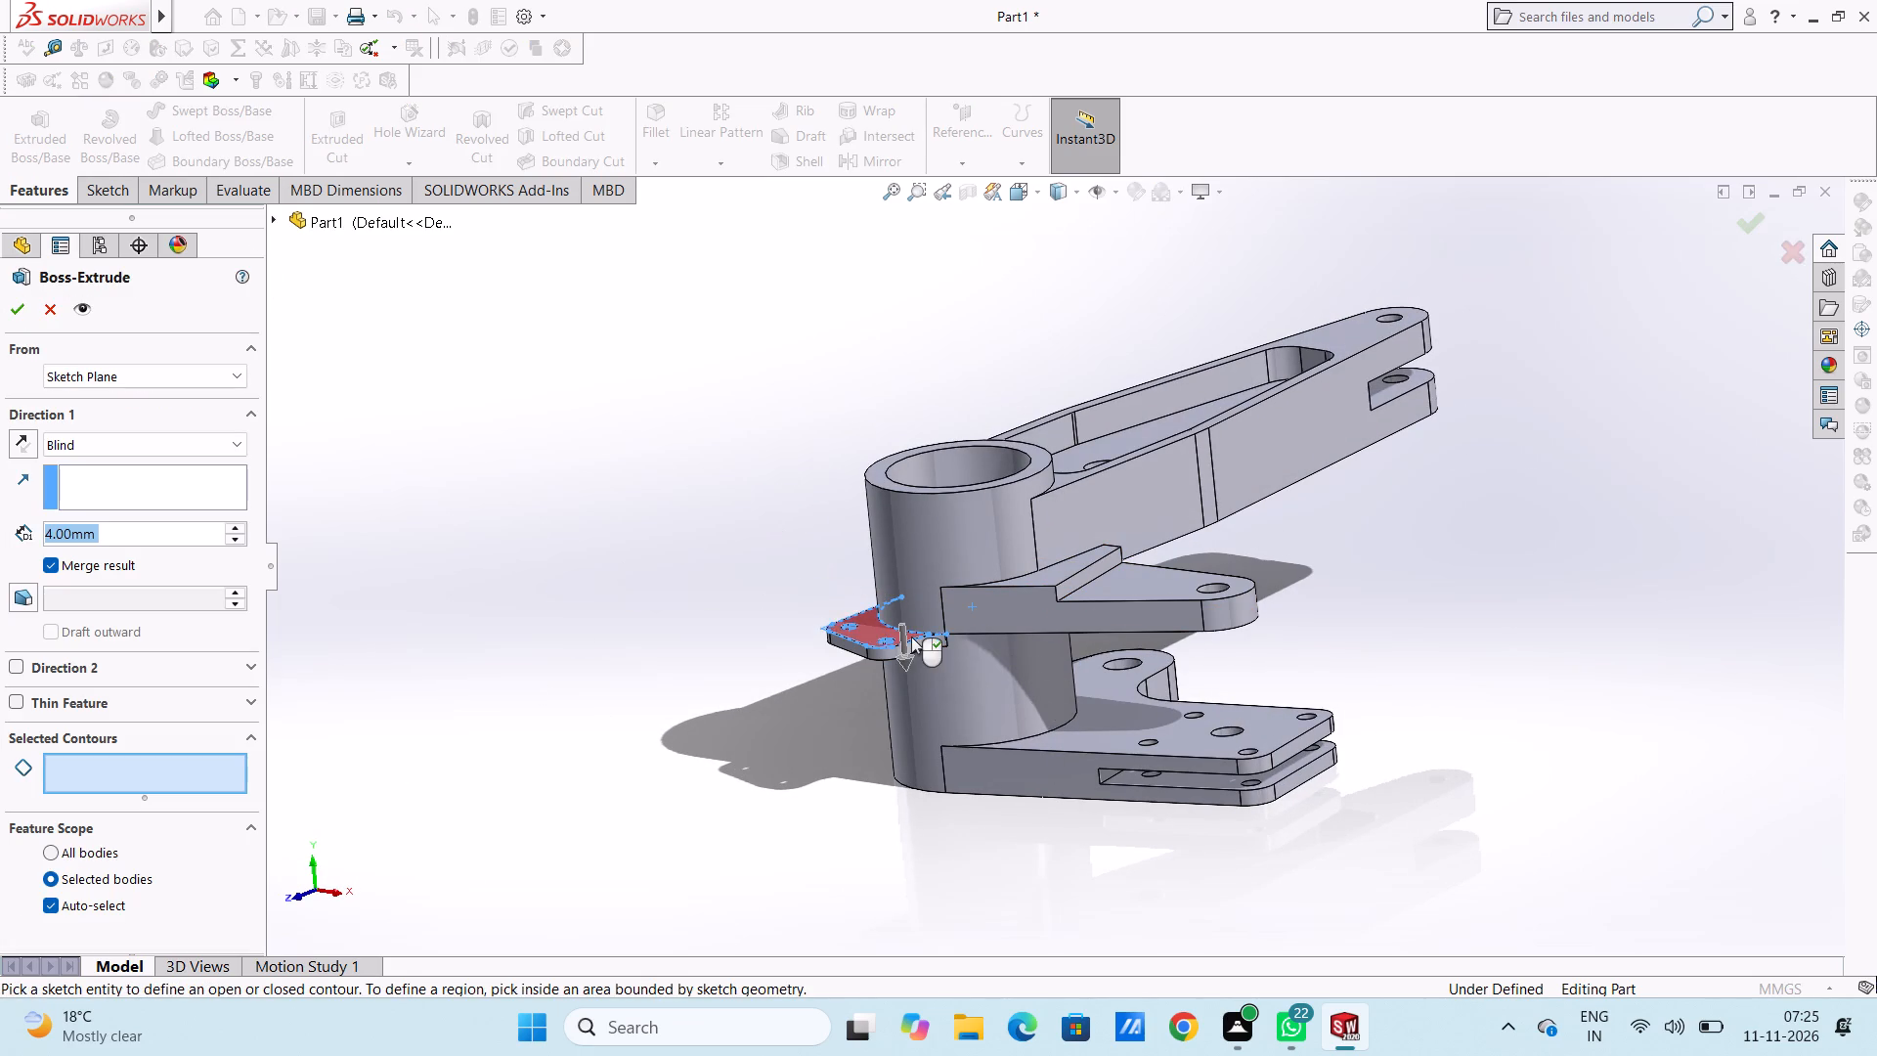
{"action": "scroll", "coordinate": [911, 637], "scroll_direction": "down", "scroll_amount": 6}
{"action": "left_click", "coordinate": [870, 577]}
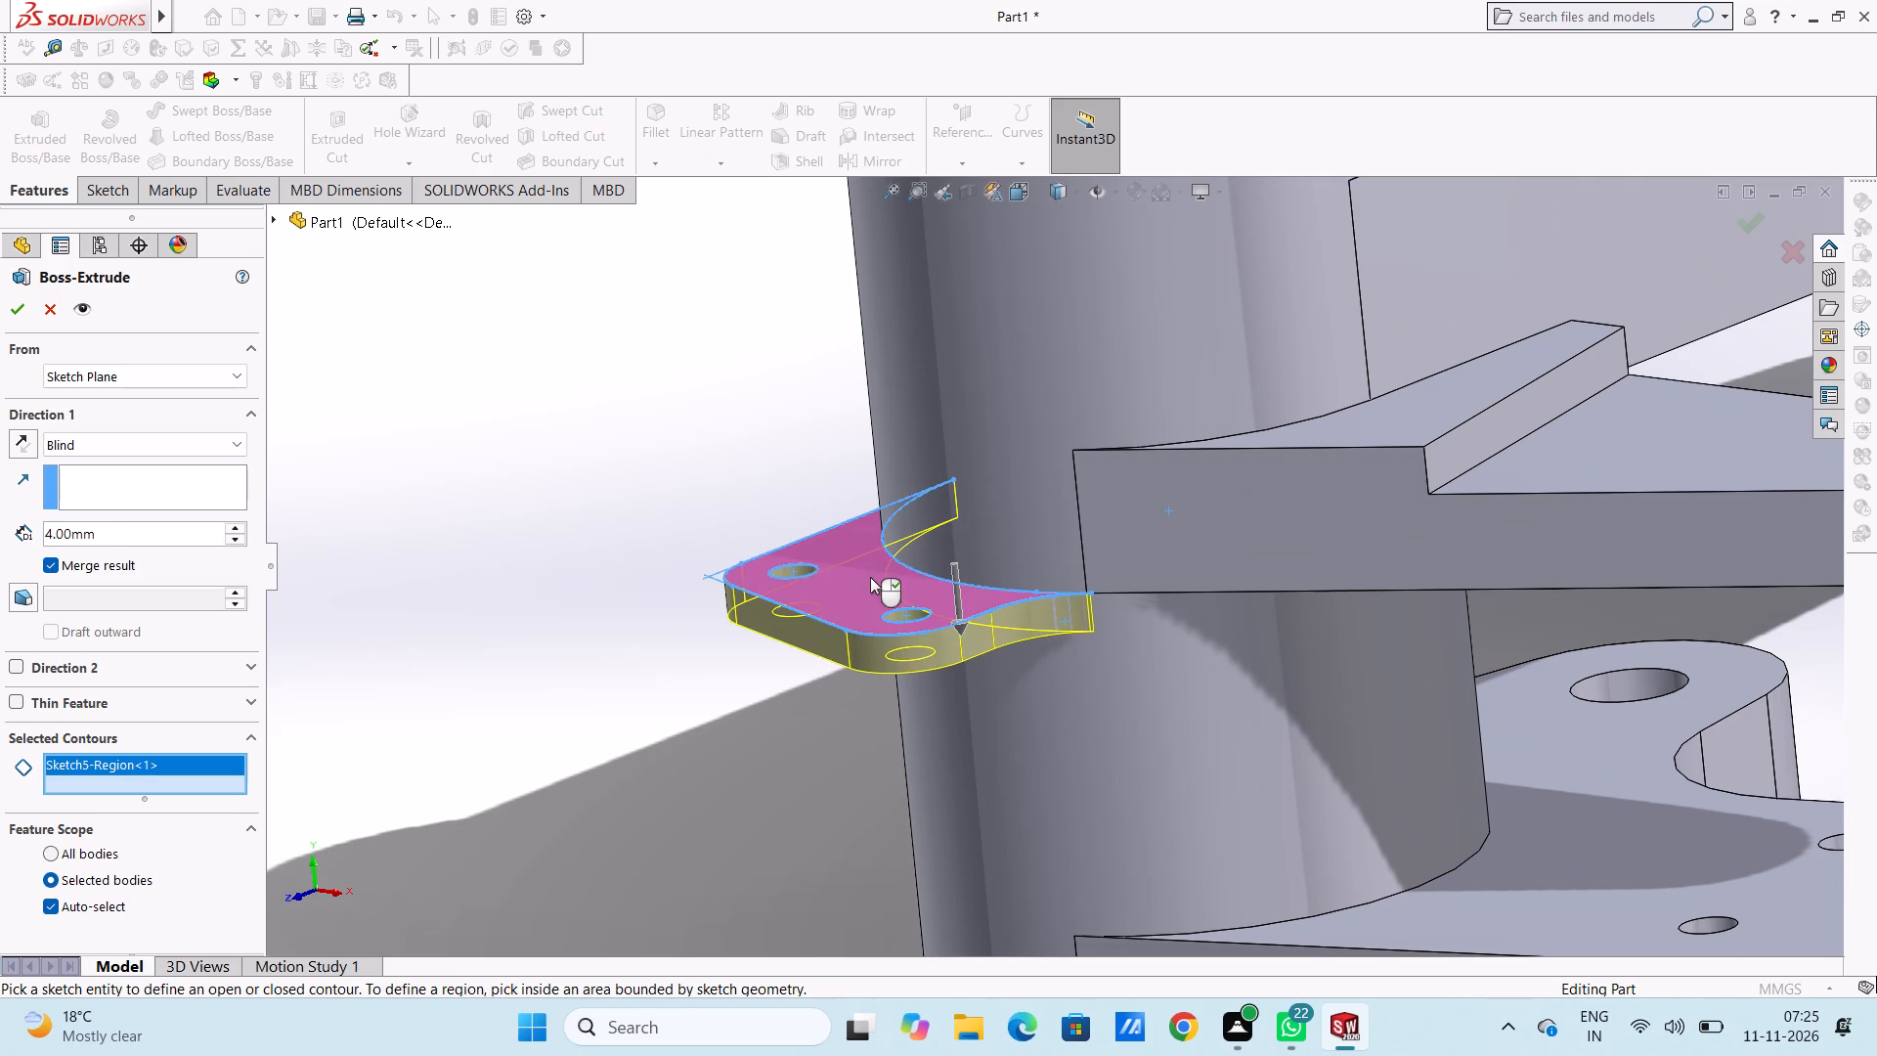
{"action": "middle_click_drag", "start_coordinate": [742, 742], "coordinate": [728, 657]}
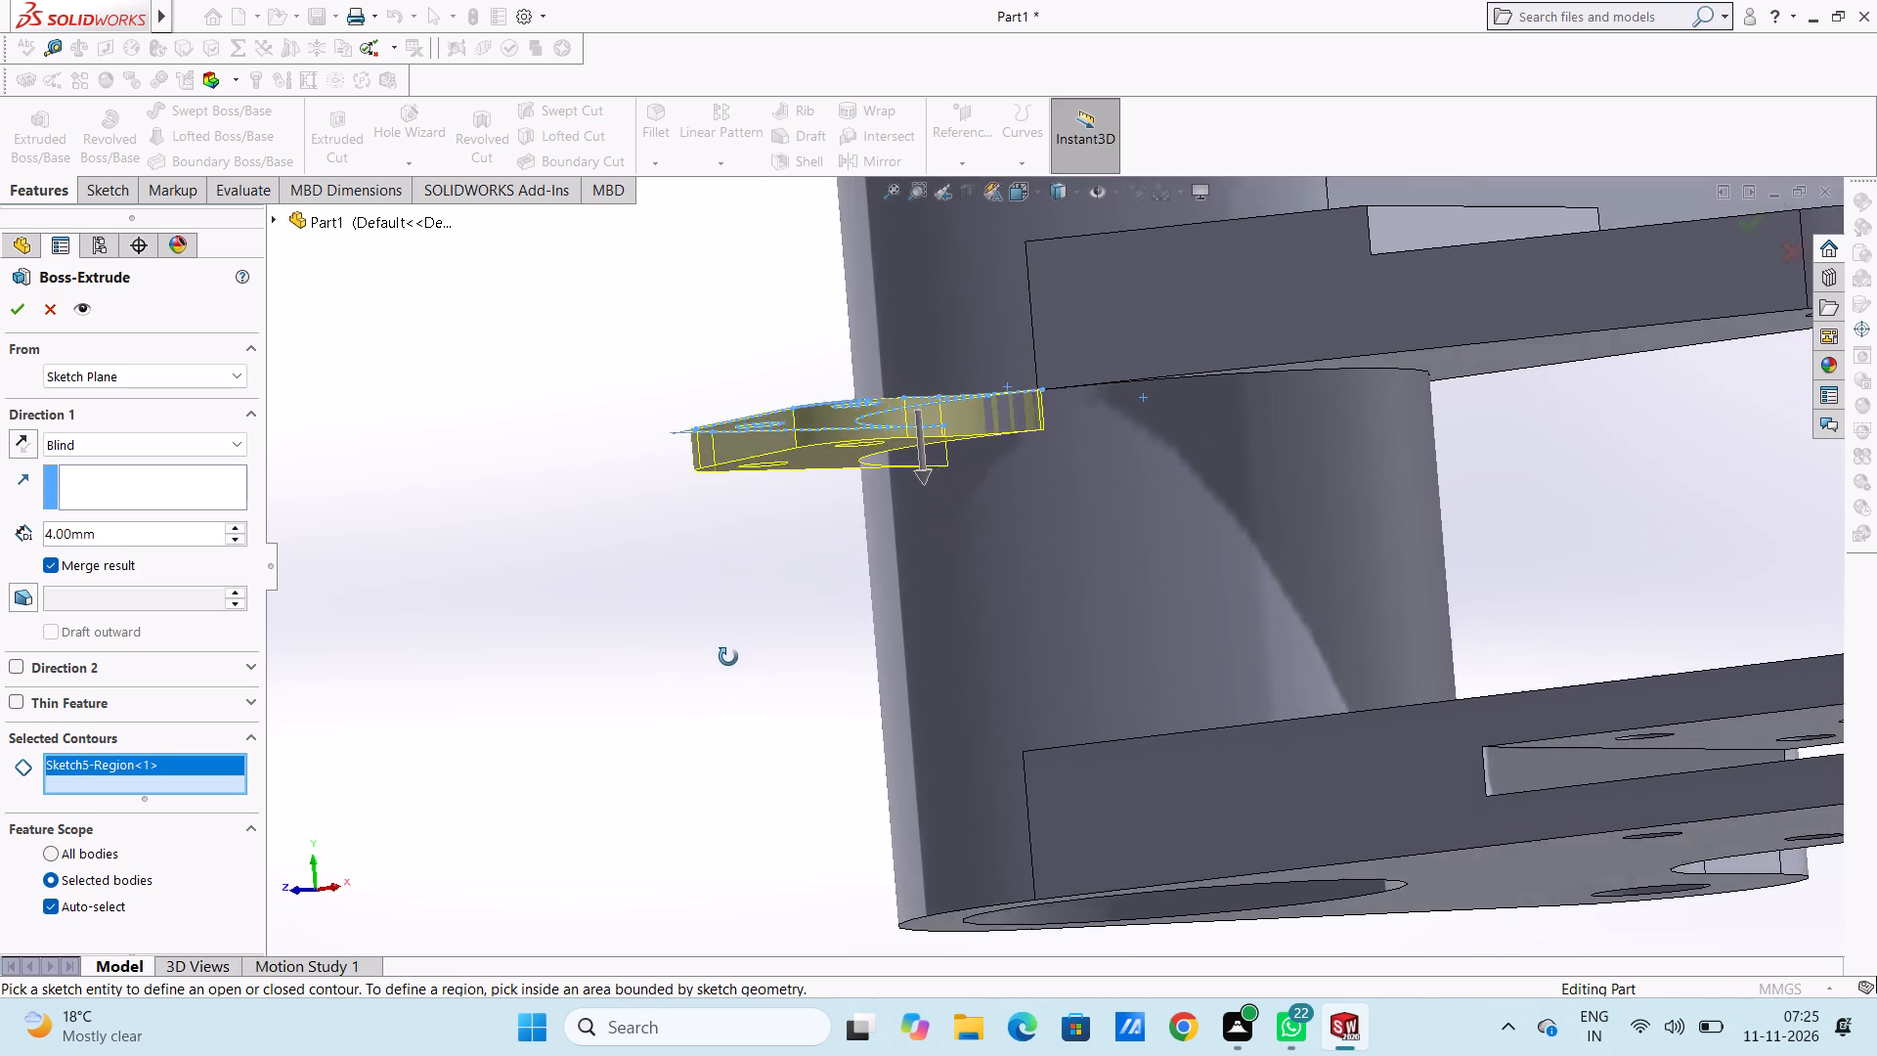
{"action": "middle_click_drag", "start_coordinate": [728, 657], "coordinate": [715, 634]}
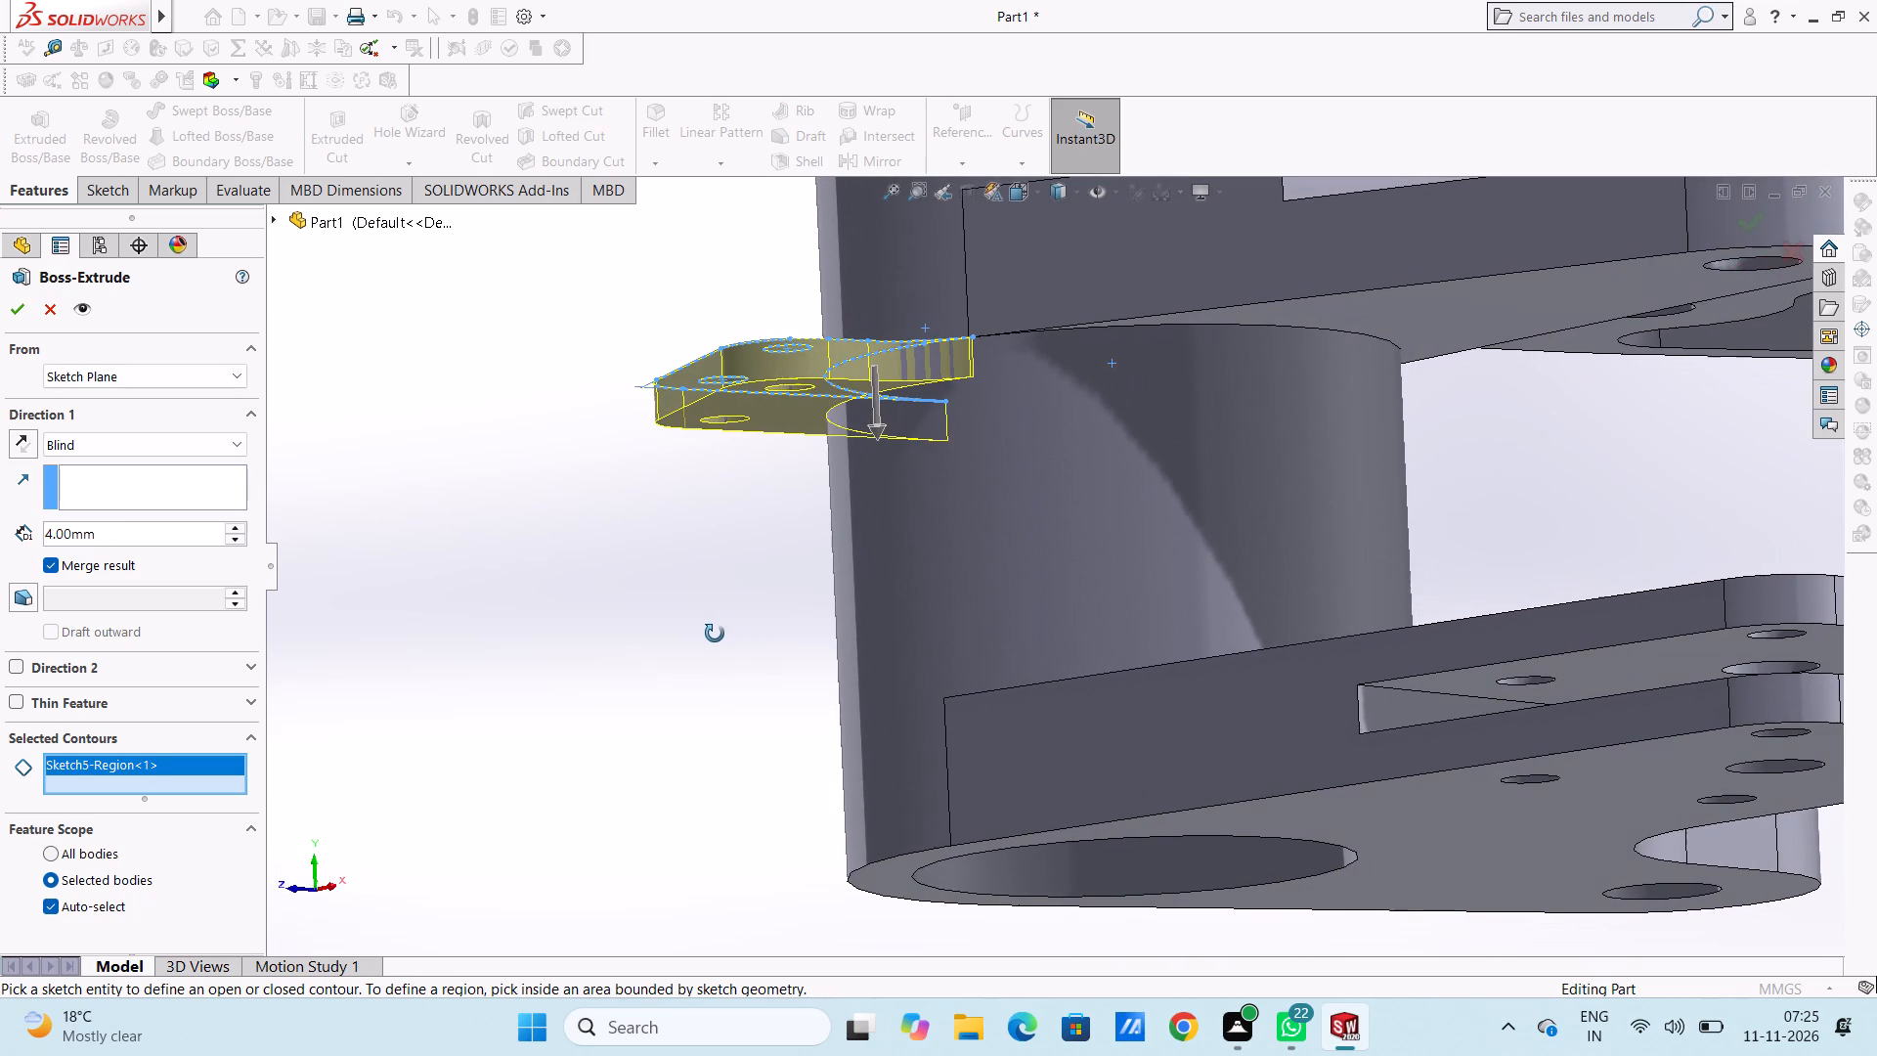
{"action": "middle_click_drag", "start_coordinate": [715, 634], "coordinate": [721, 638]}
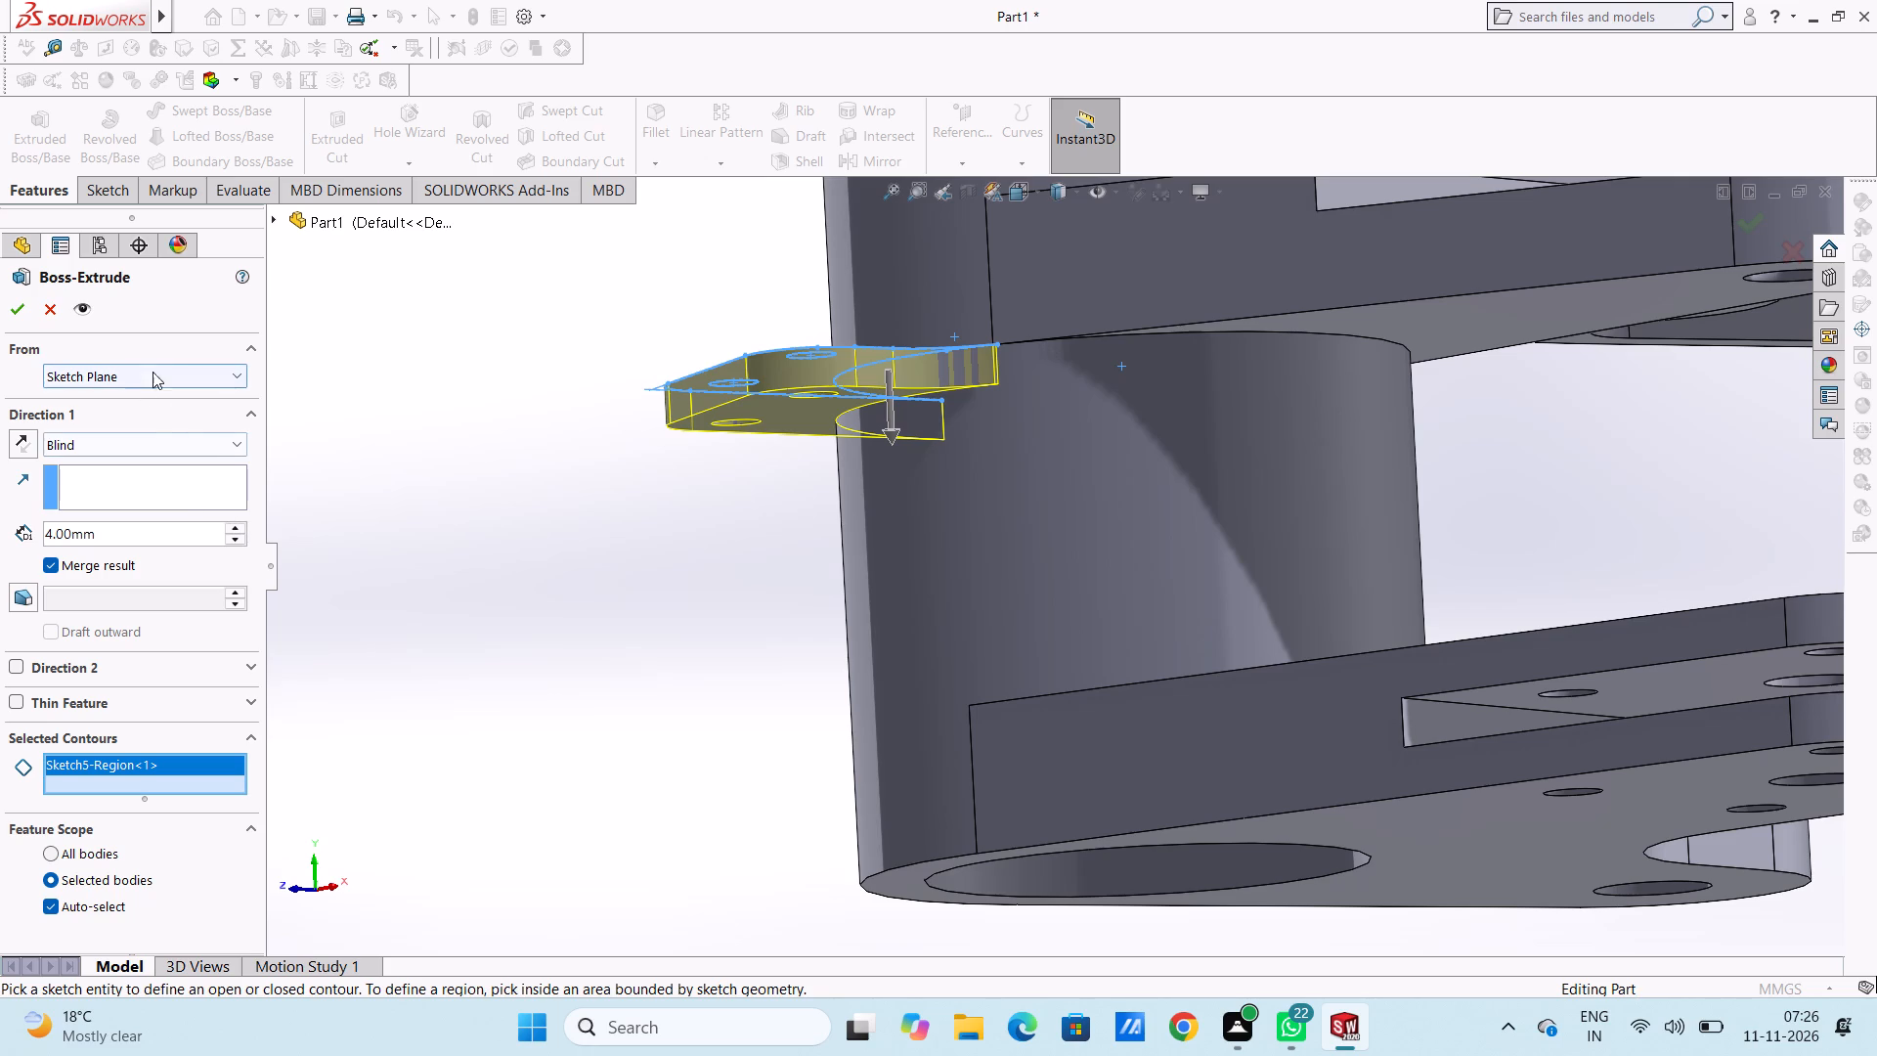
{"action": "left_click", "coordinate": [203, 376]}
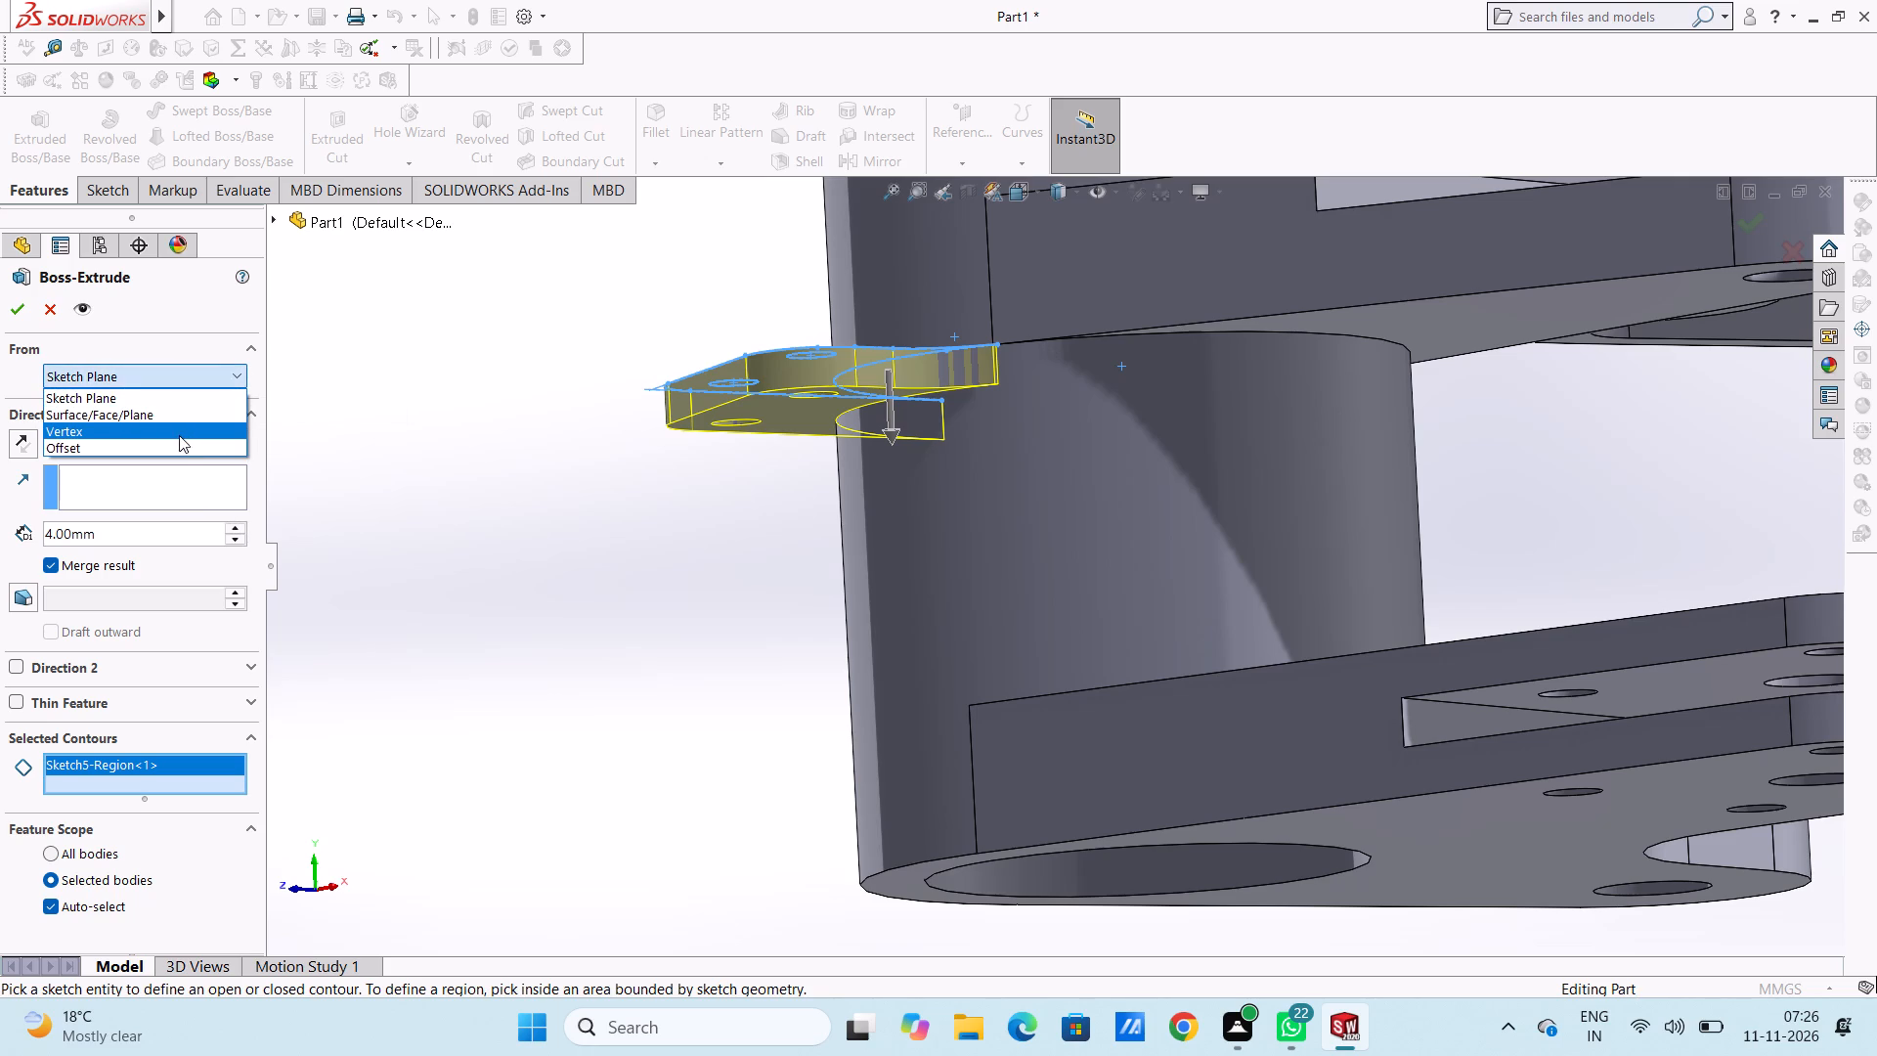
{"action": "left_click", "coordinate": [173, 449]}
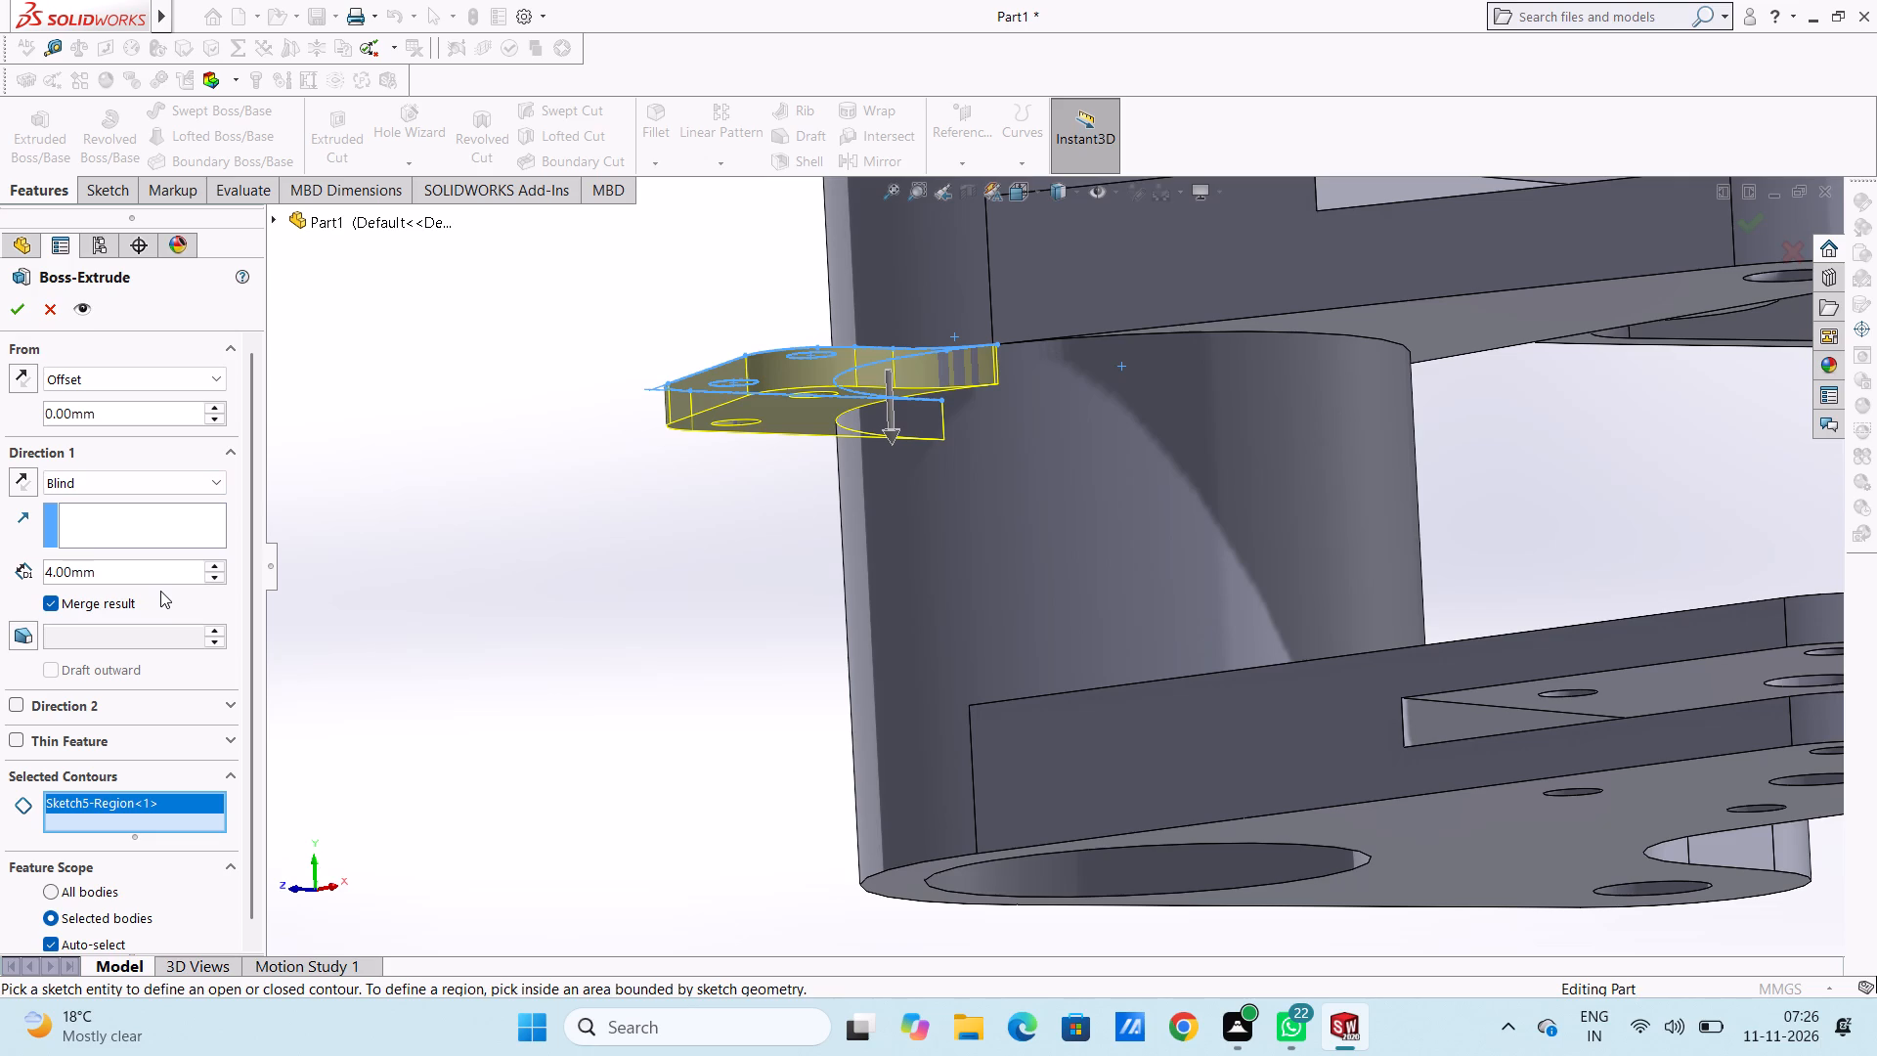
{"action": "double_click", "coordinate": [139, 415]}
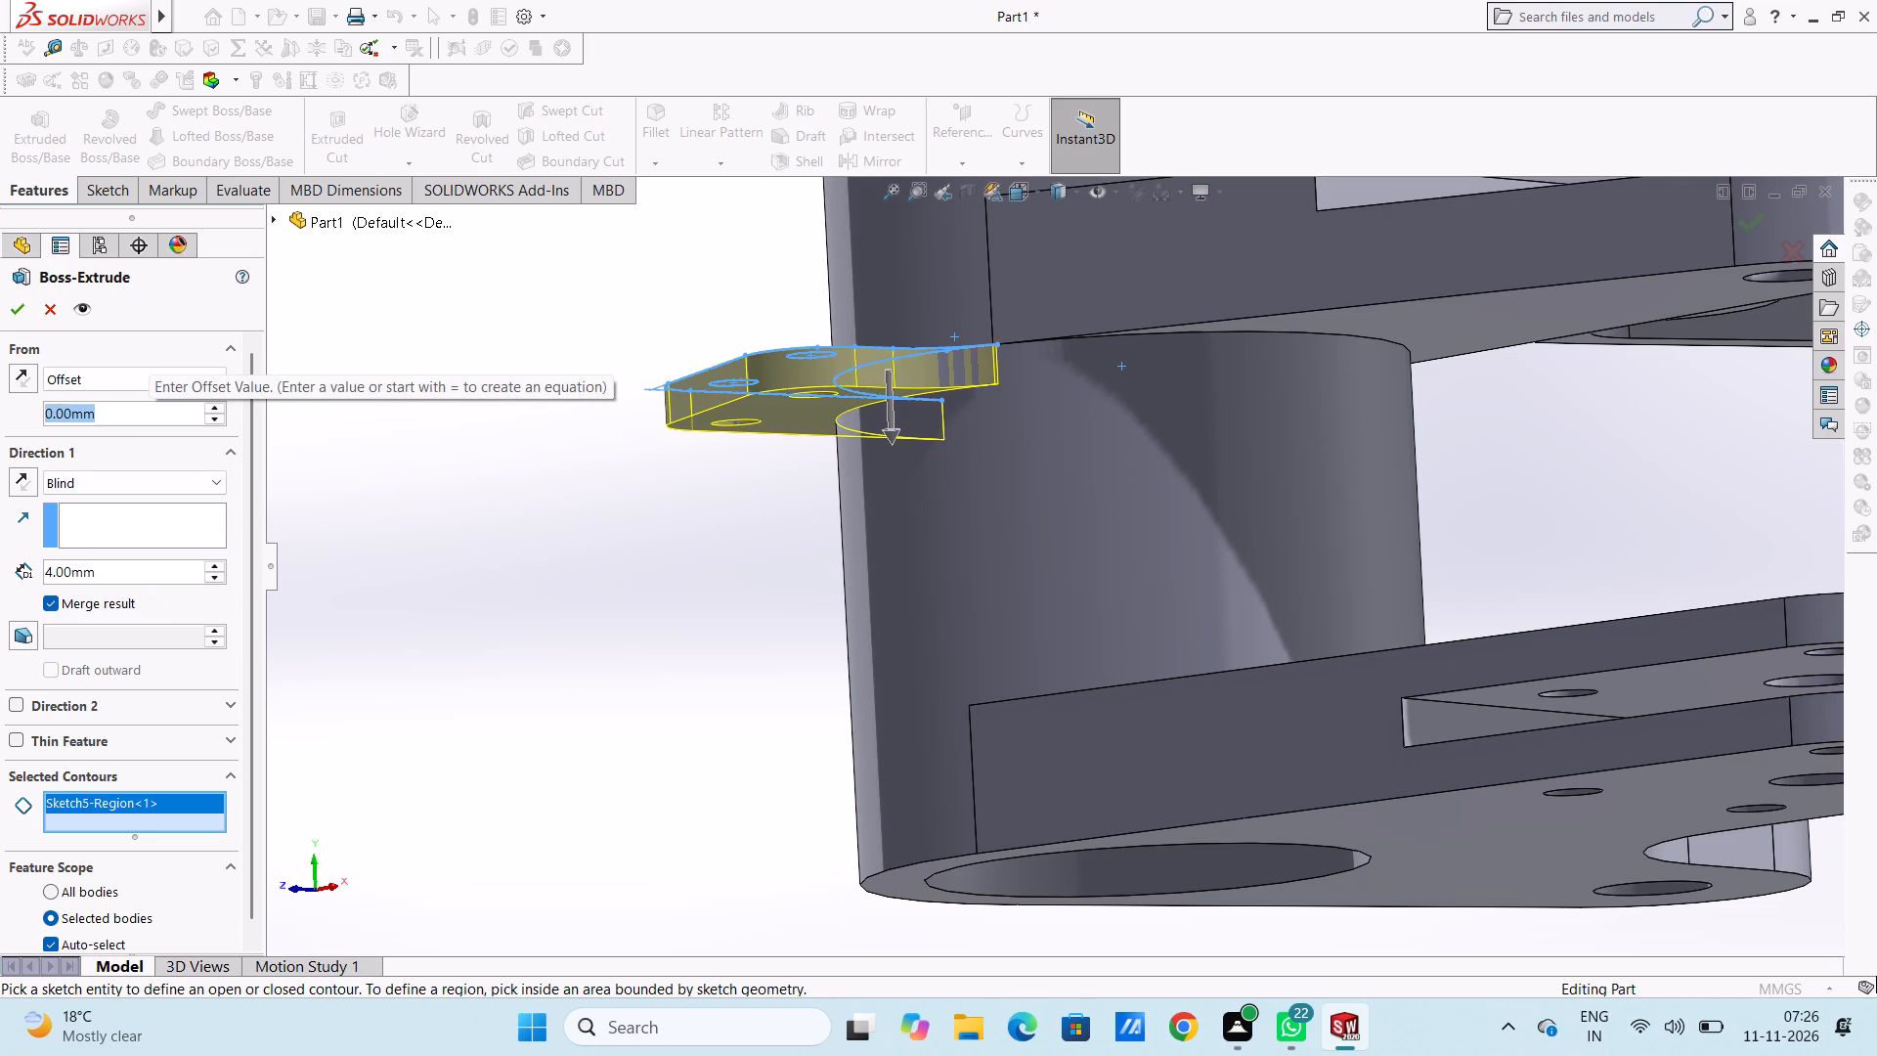
{"action": "key", "text": "plus"}
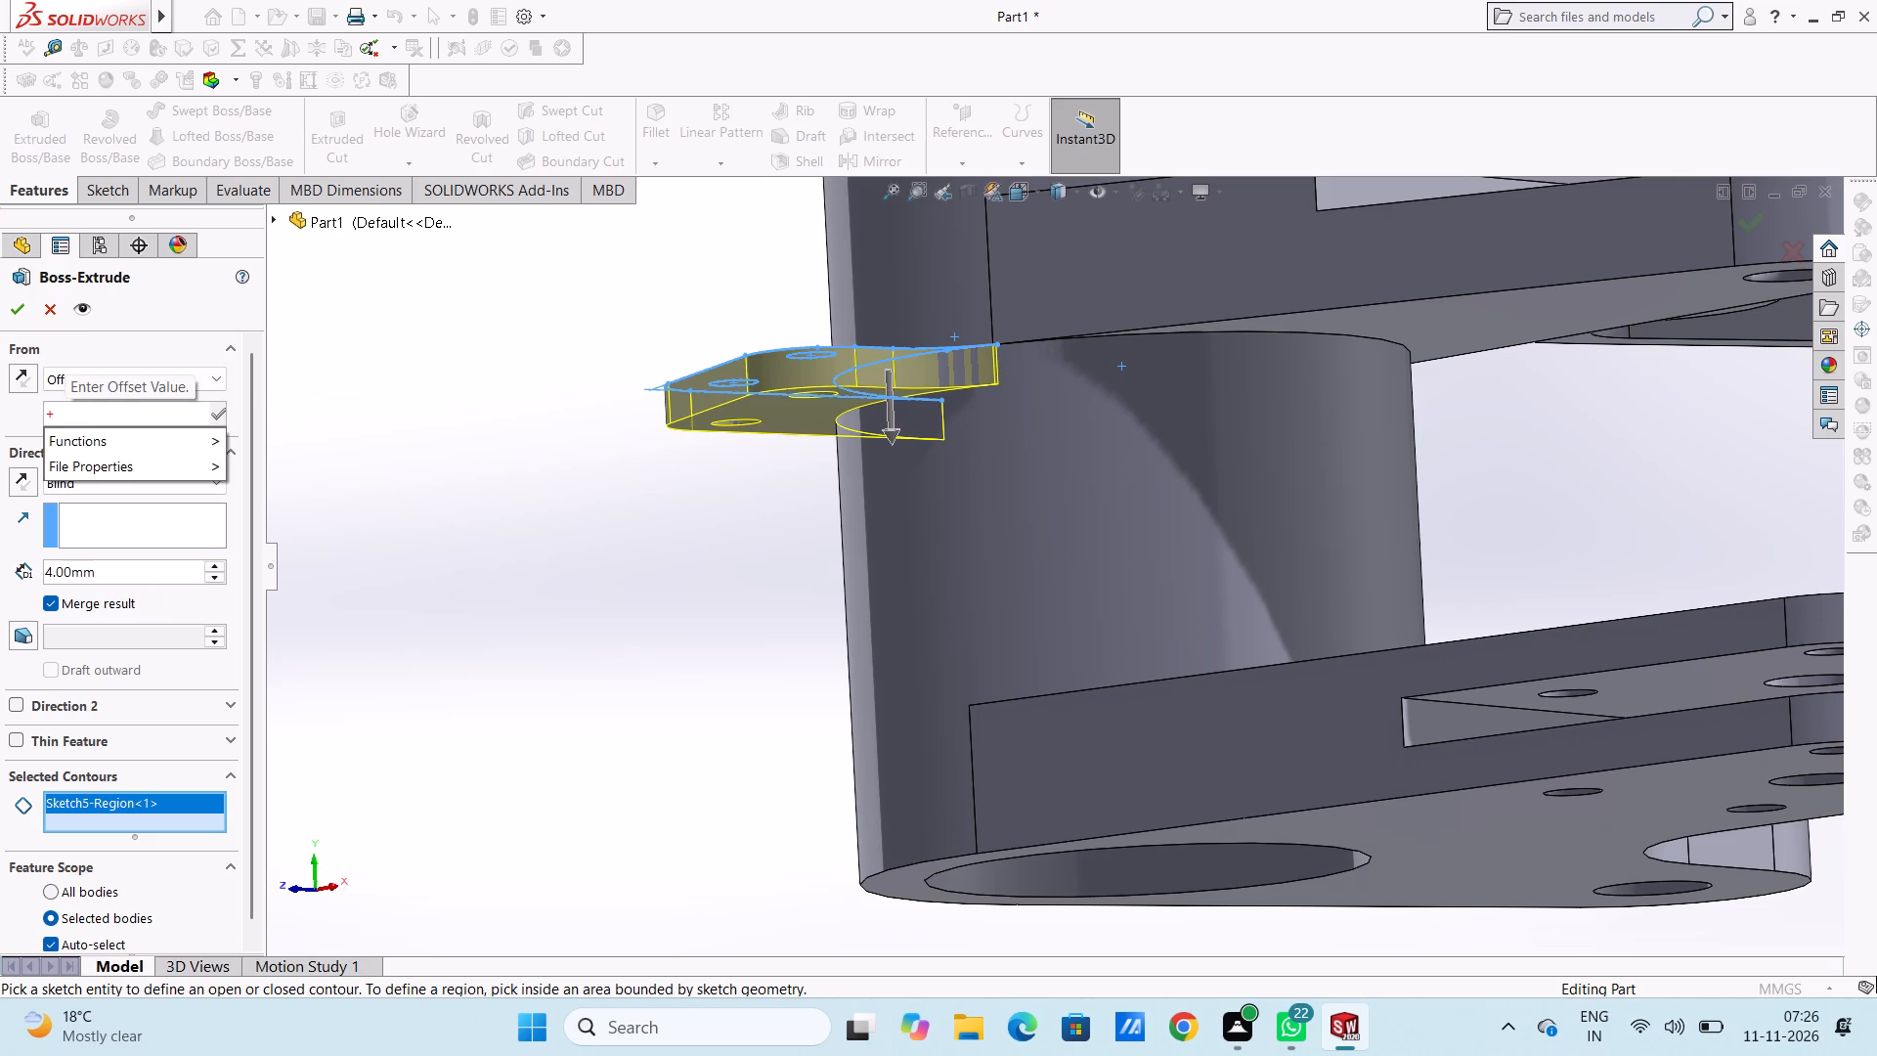
{"action": "key", "text": "BackSpace"}
{"action": "key", "text": "7"}
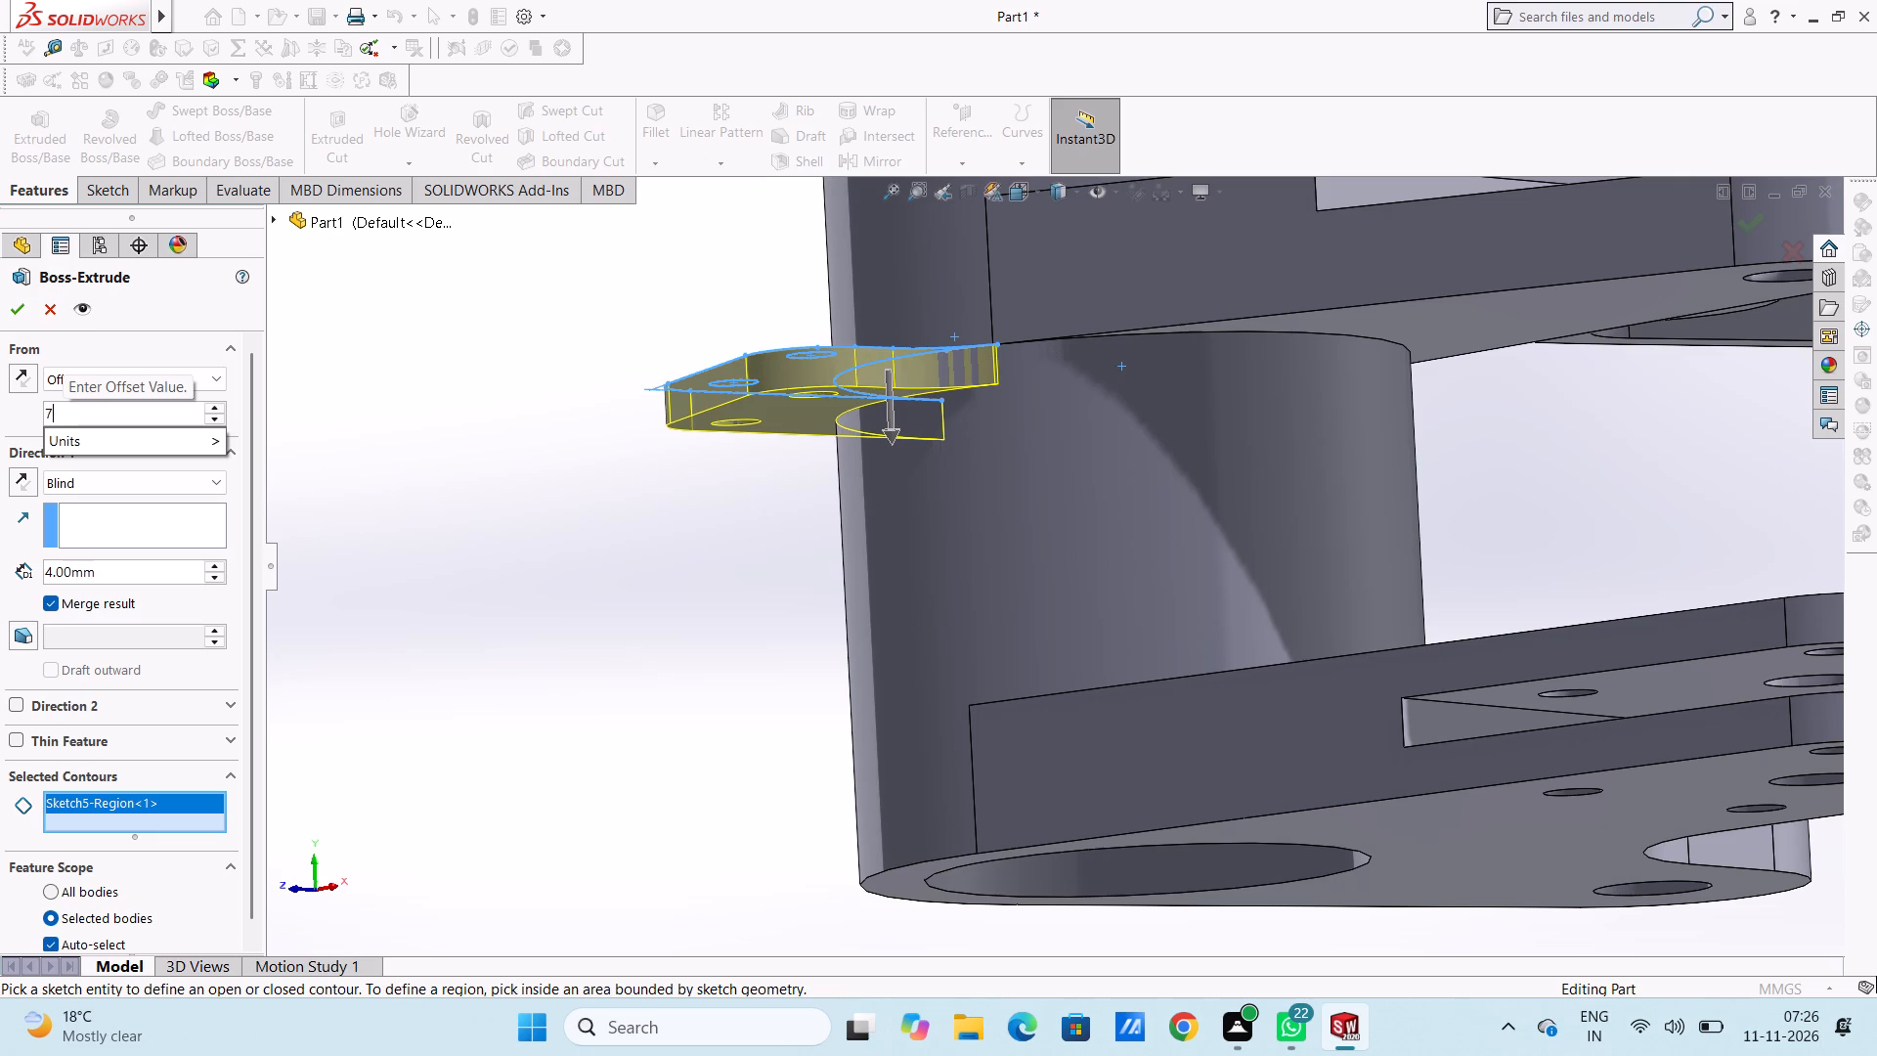
{"action": "key", "text": "Return"}
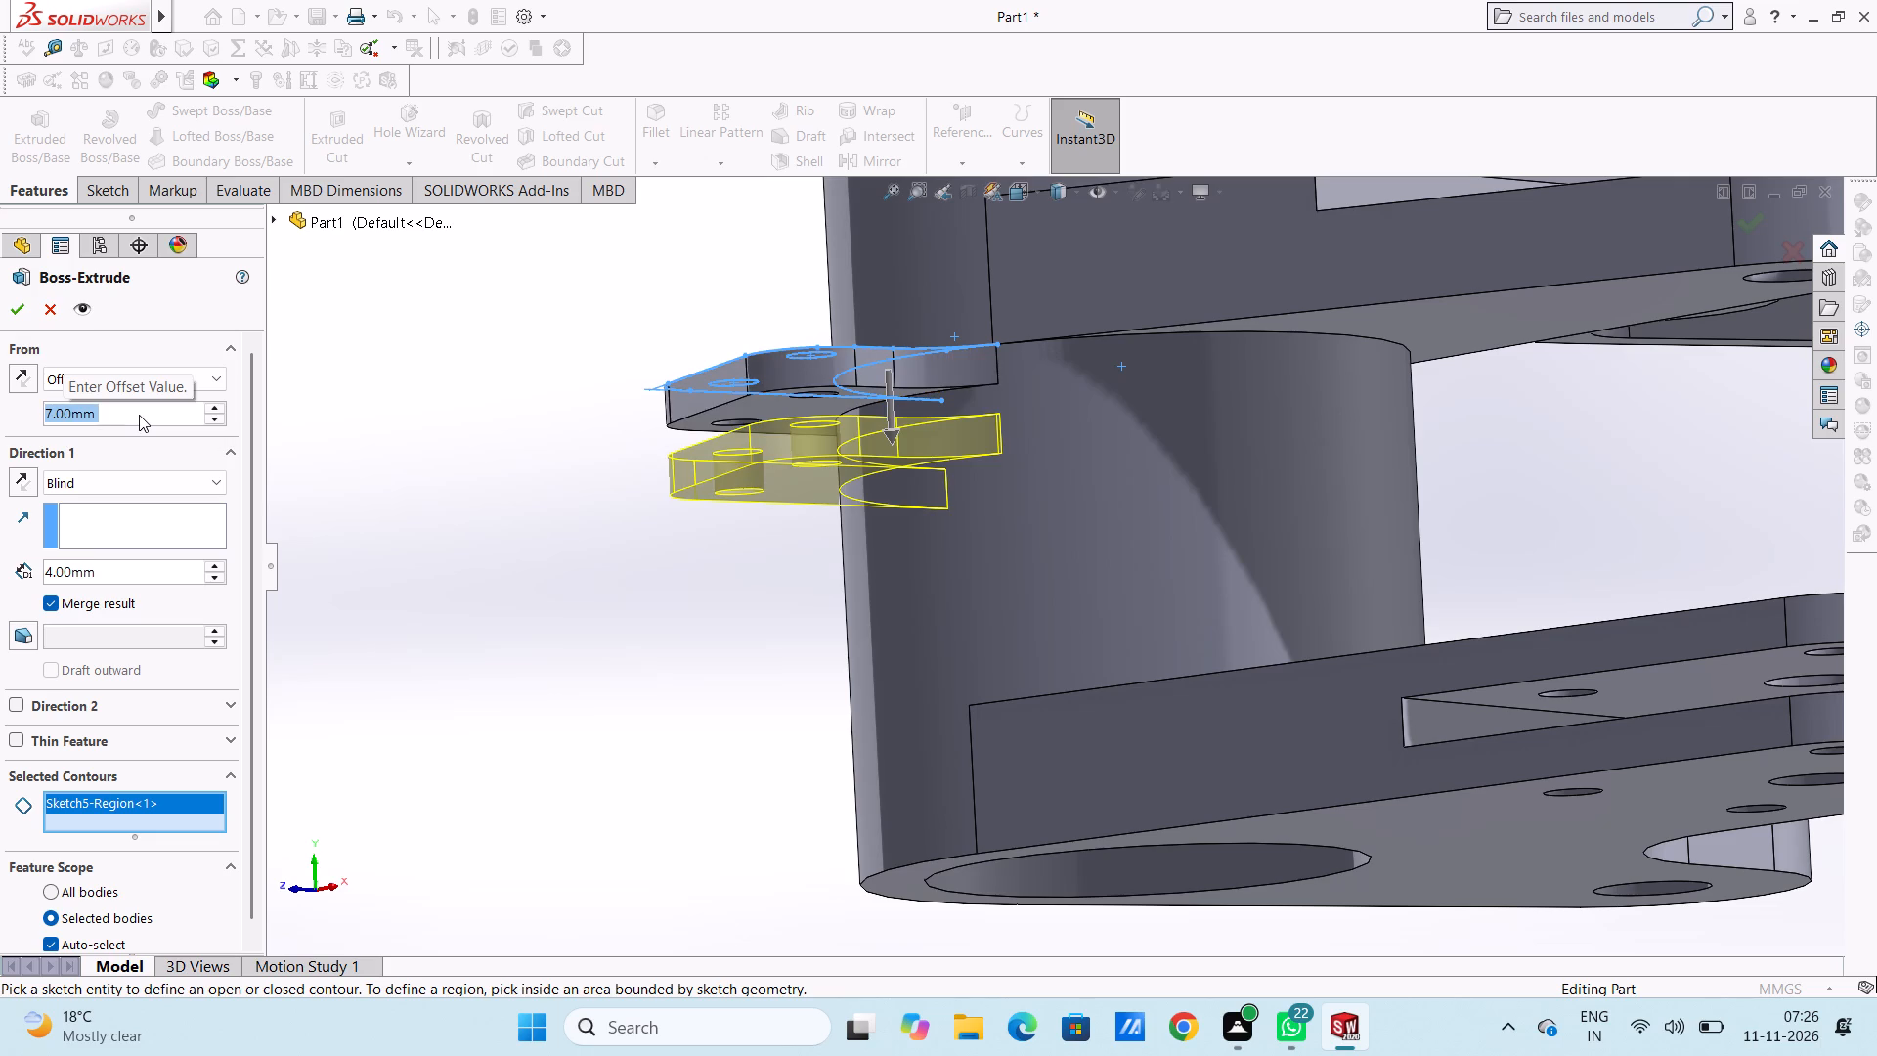
{"action": "middle_click_drag", "start_coordinate": [502, 294], "coordinate": [506, 341]}
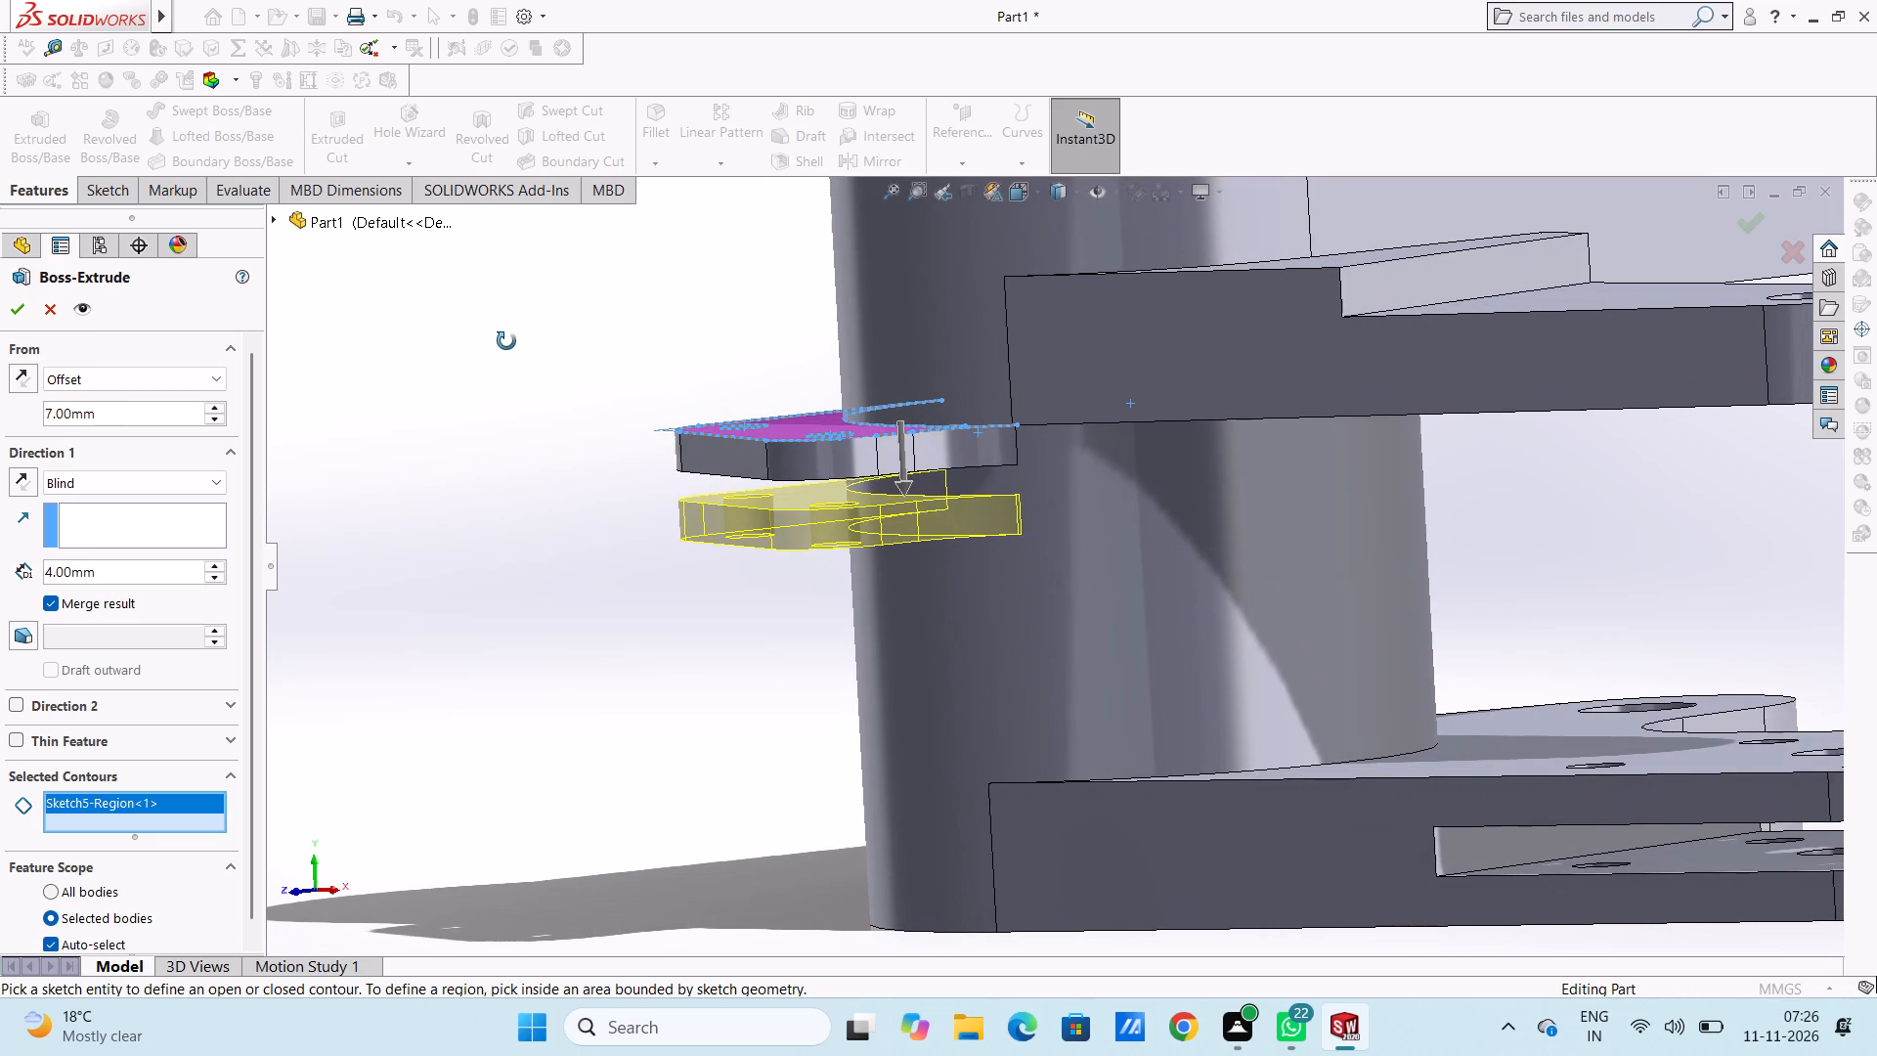
{"action": "middle_click_drag", "start_coordinate": [506, 341], "coordinate": [505, 340]}
{"action": "left_click", "coordinate": [19, 315]}
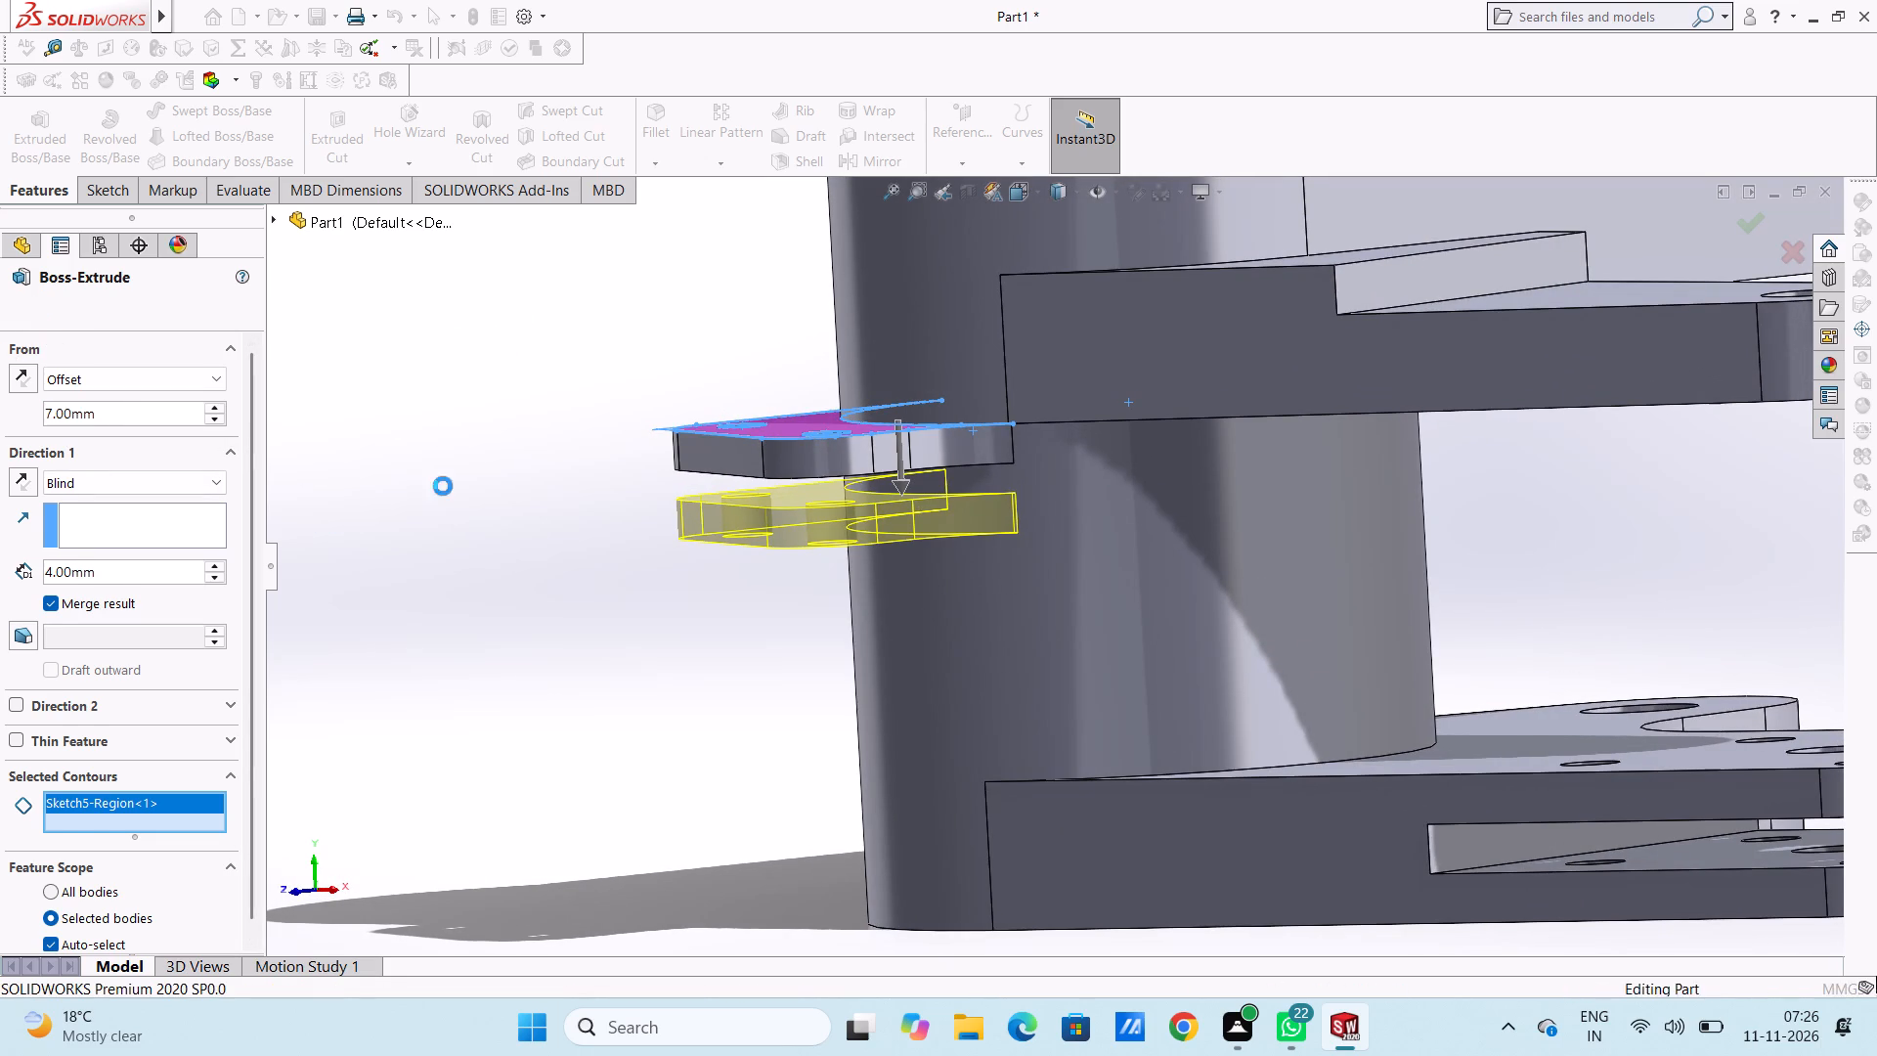
Examine the paired lug plates on the cylinder from several angles, finishing in the isometric view.
{"action": "left_click", "coordinate": [446, 486]}
{"action": "middle_click_drag", "start_coordinate": [468, 490], "coordinate": [440, 483]}
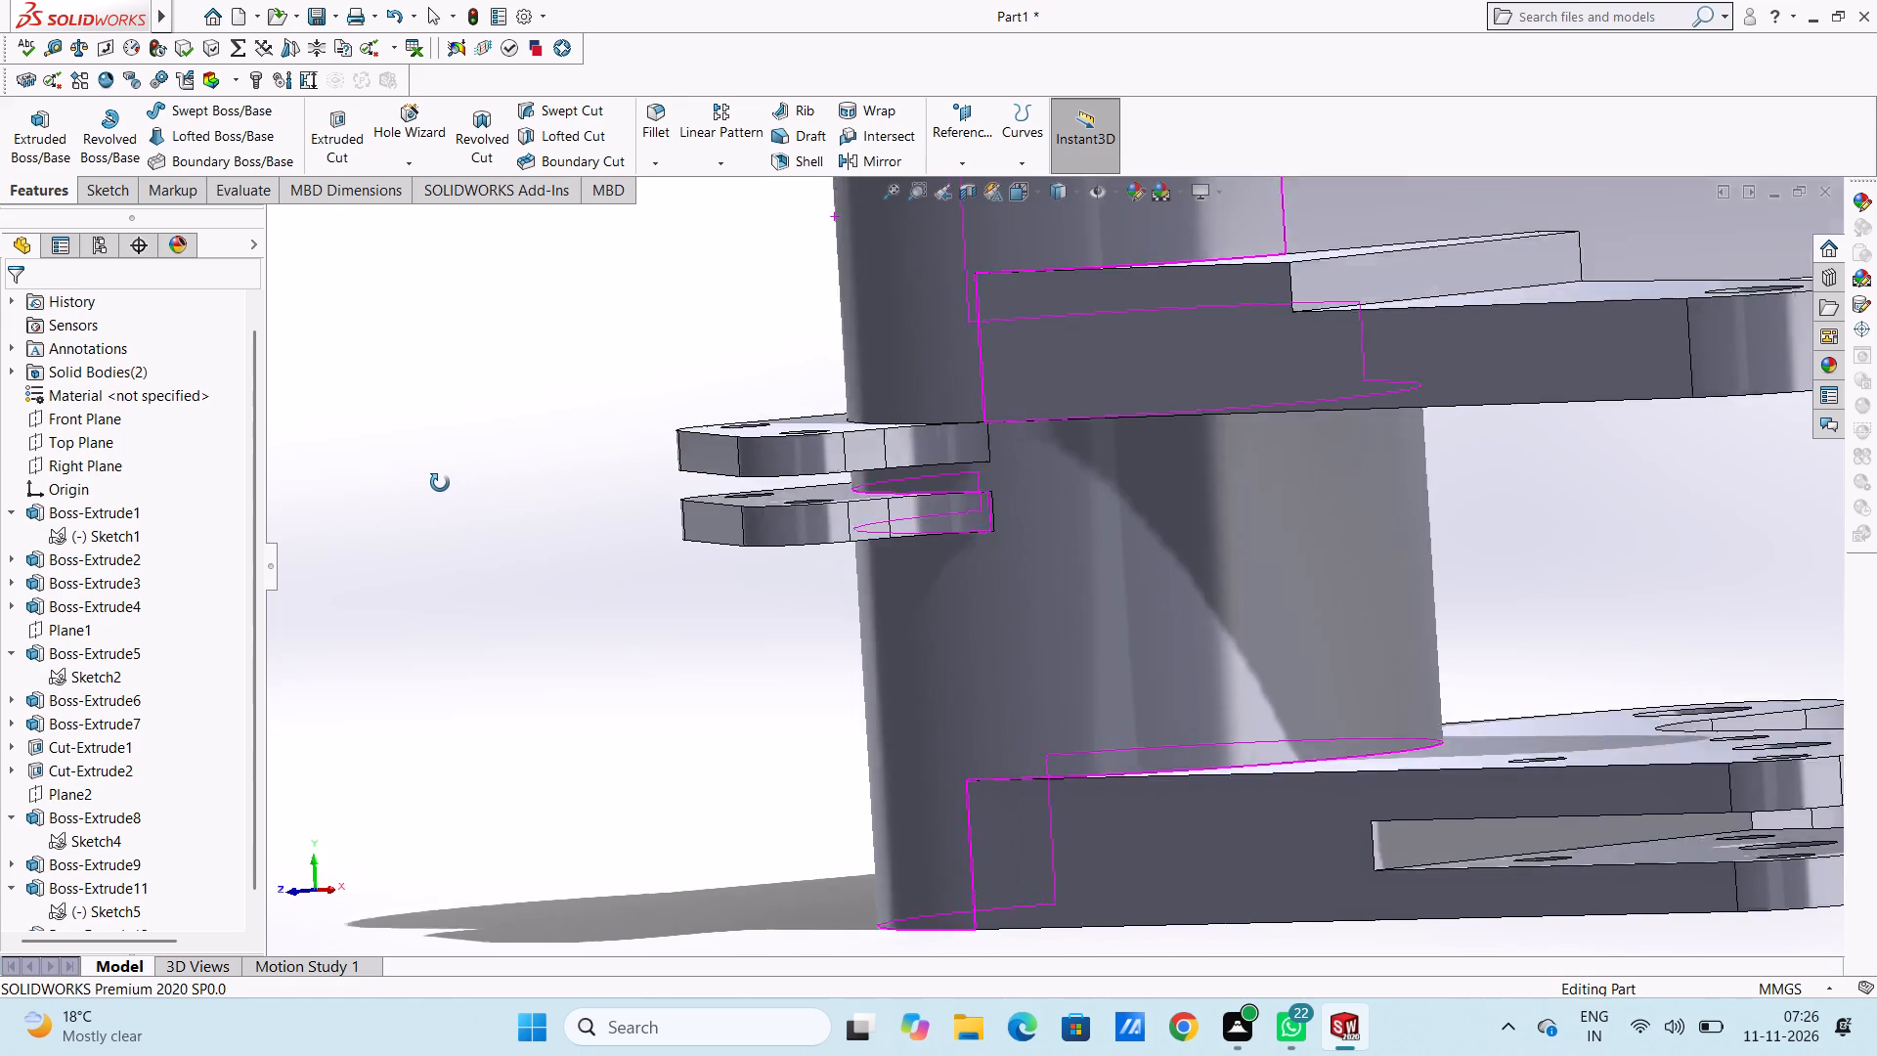
{"action": "middle_click_drag", "start_coordinate": [440, 483], "coordinate": [460, 479]}
{"action": "scroll", "coordinate": [490, 503], "scroll_direction": "up", "scroll_amount": 5}
{"action": "middle_click_drag", "start_coordinate": [635, 429], "coordinate": [711, 553]}
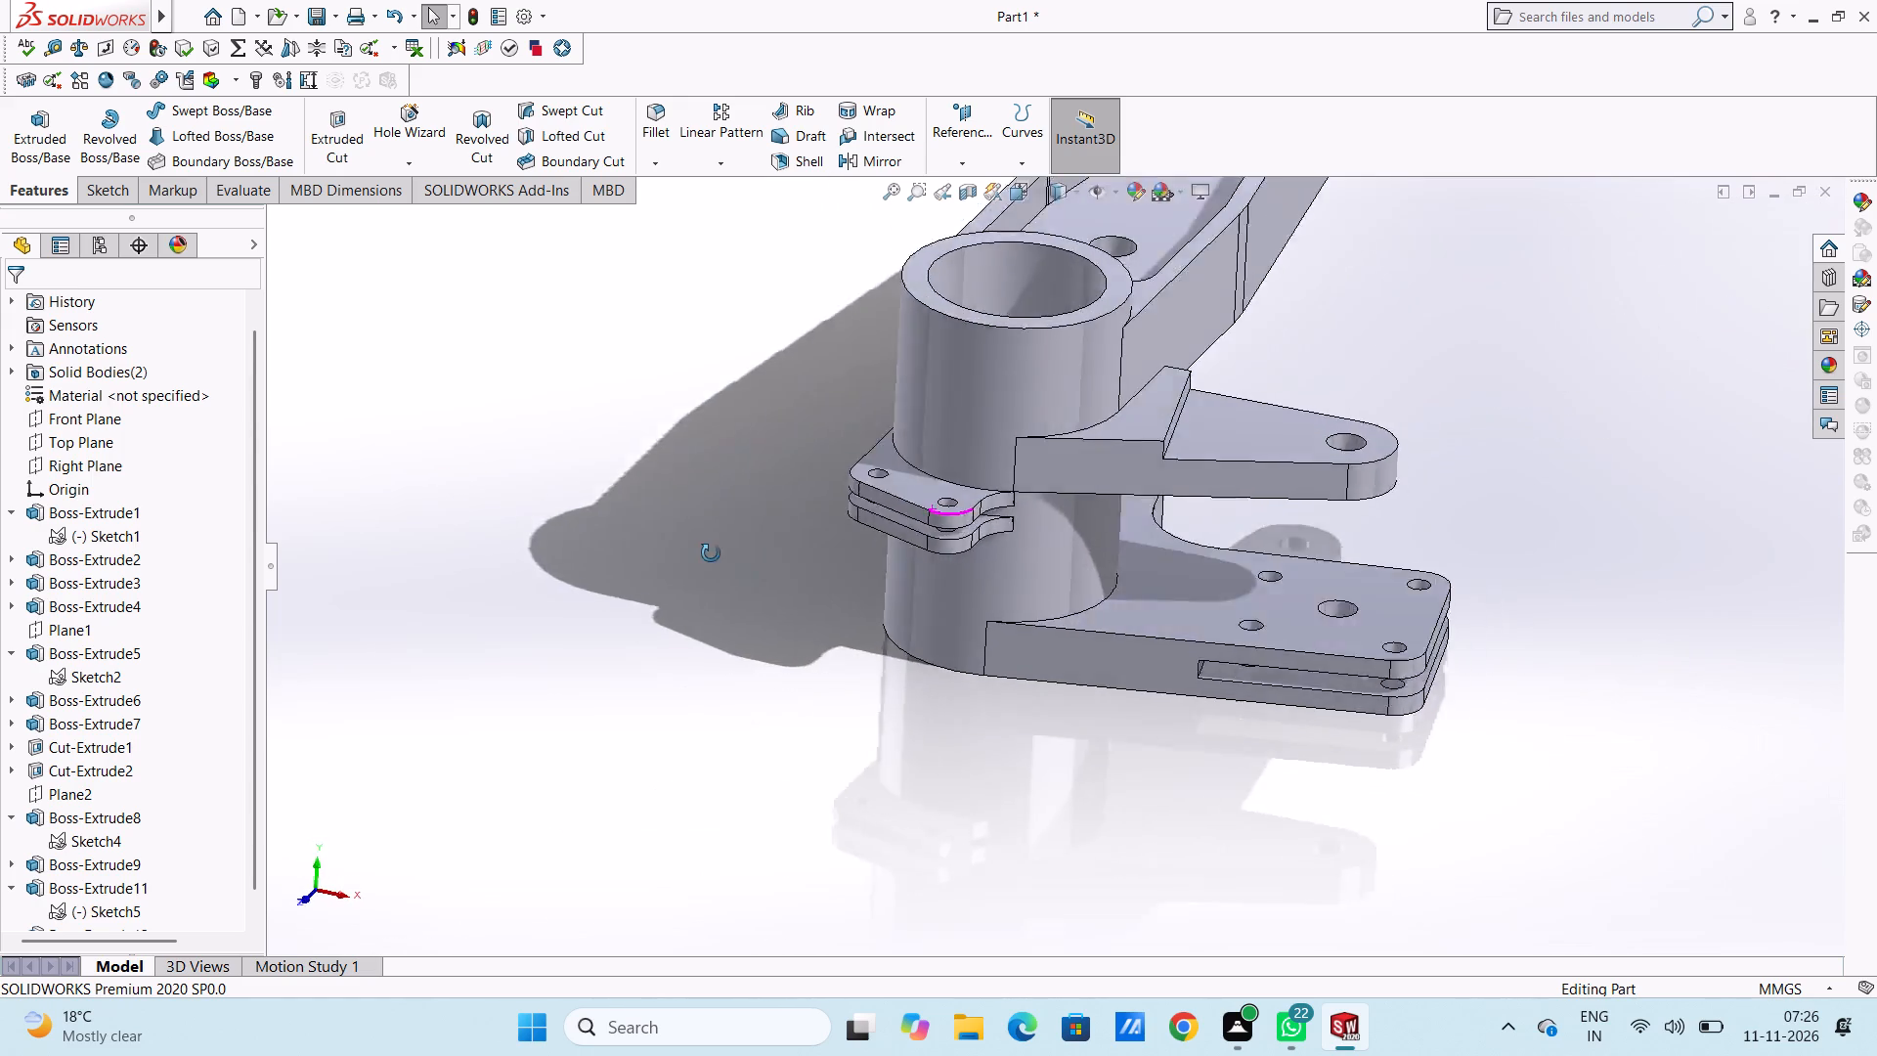
{"action": "middle_click_drag", "start_coordinate": [711, 553], "coordinate": [669, 492]}
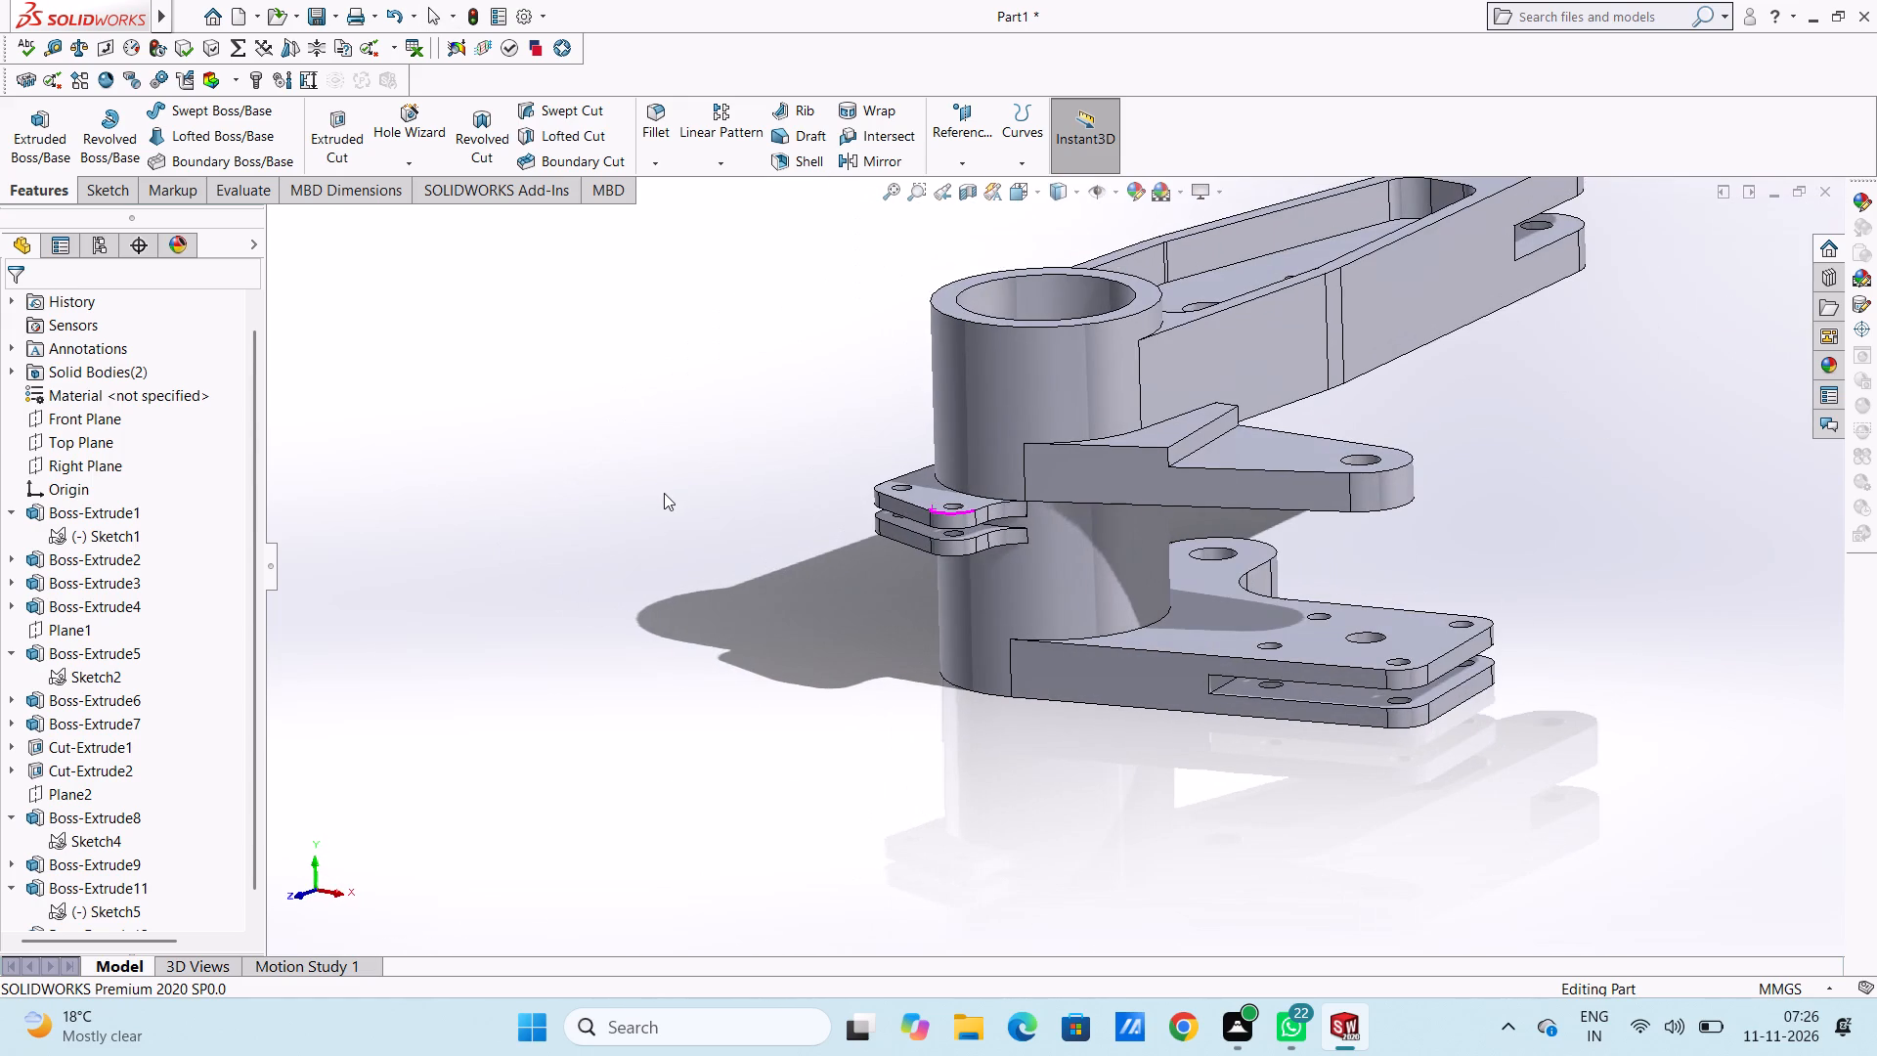
{"action": "key", "text": "Escape"}
{"action": "key", "text": "Escape"}
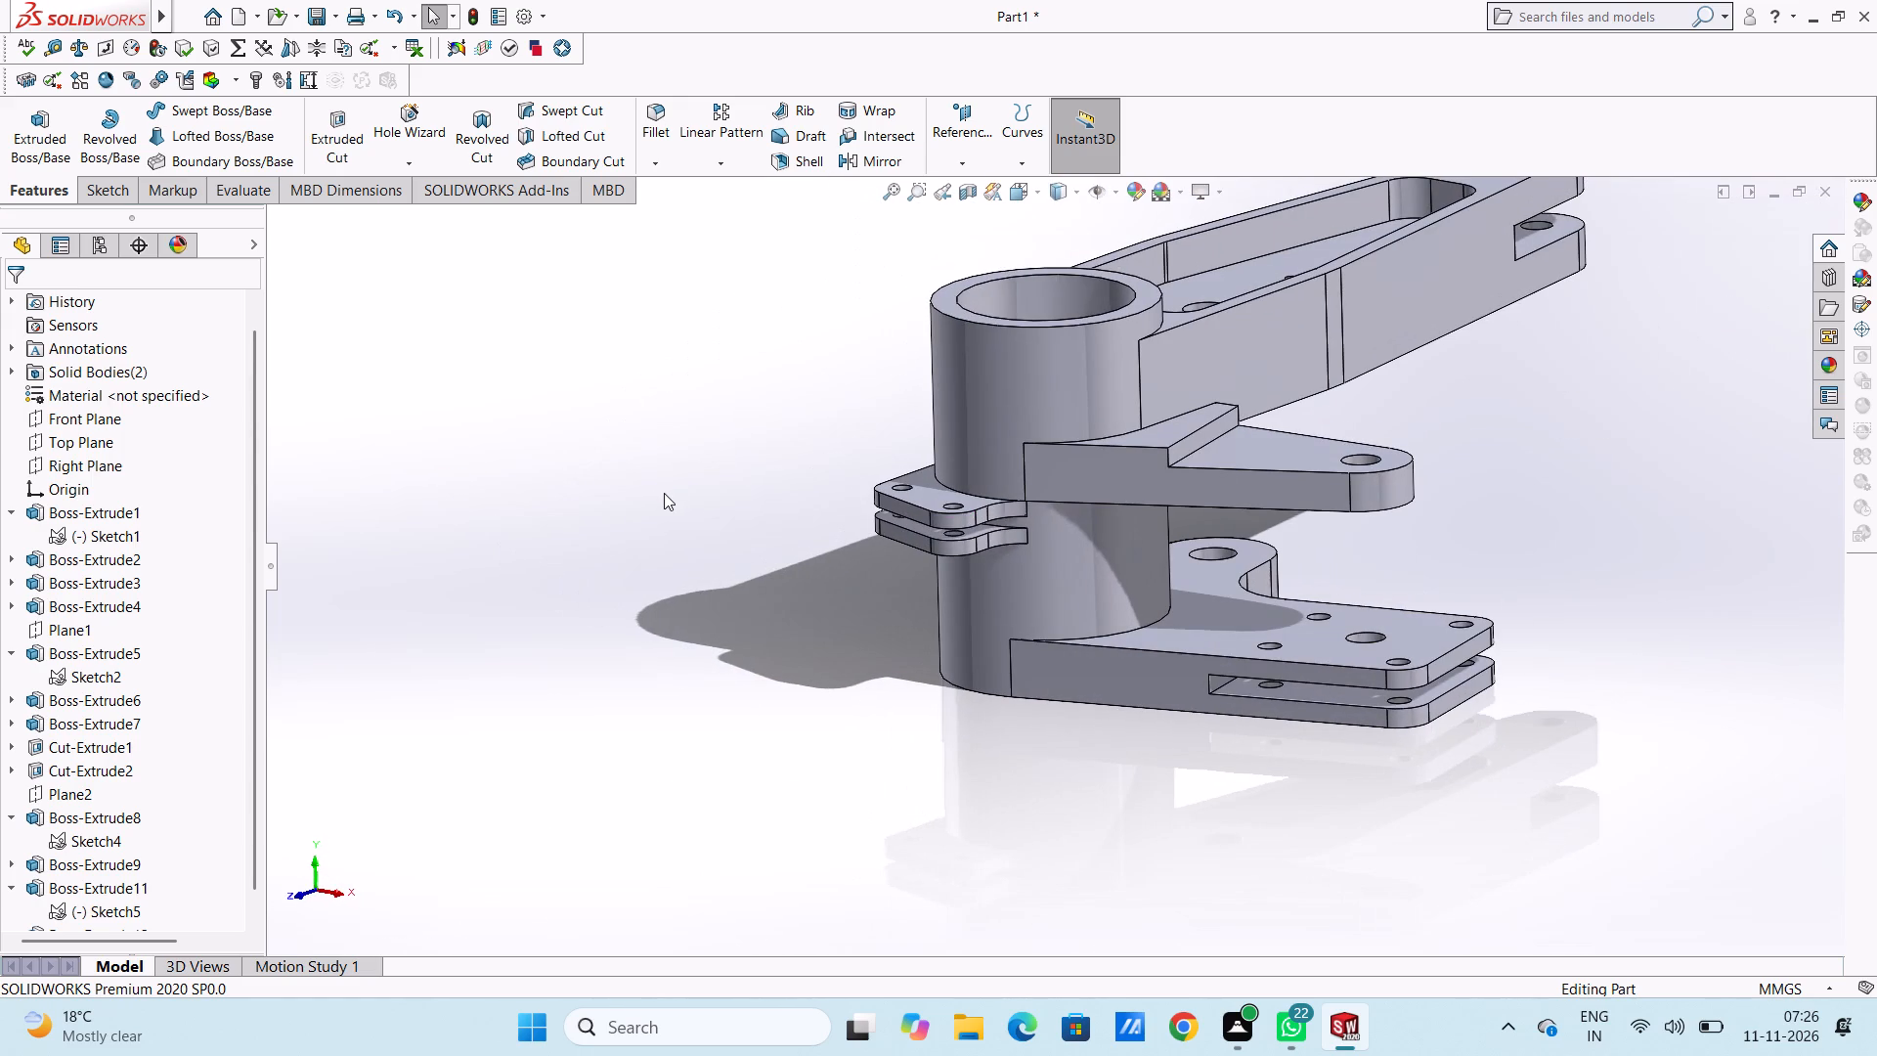
{"action": "key", "text": "ctrl+7"}
{"action": "key", "text": "Escape"}
{"action": "key", "text": "Escape"}
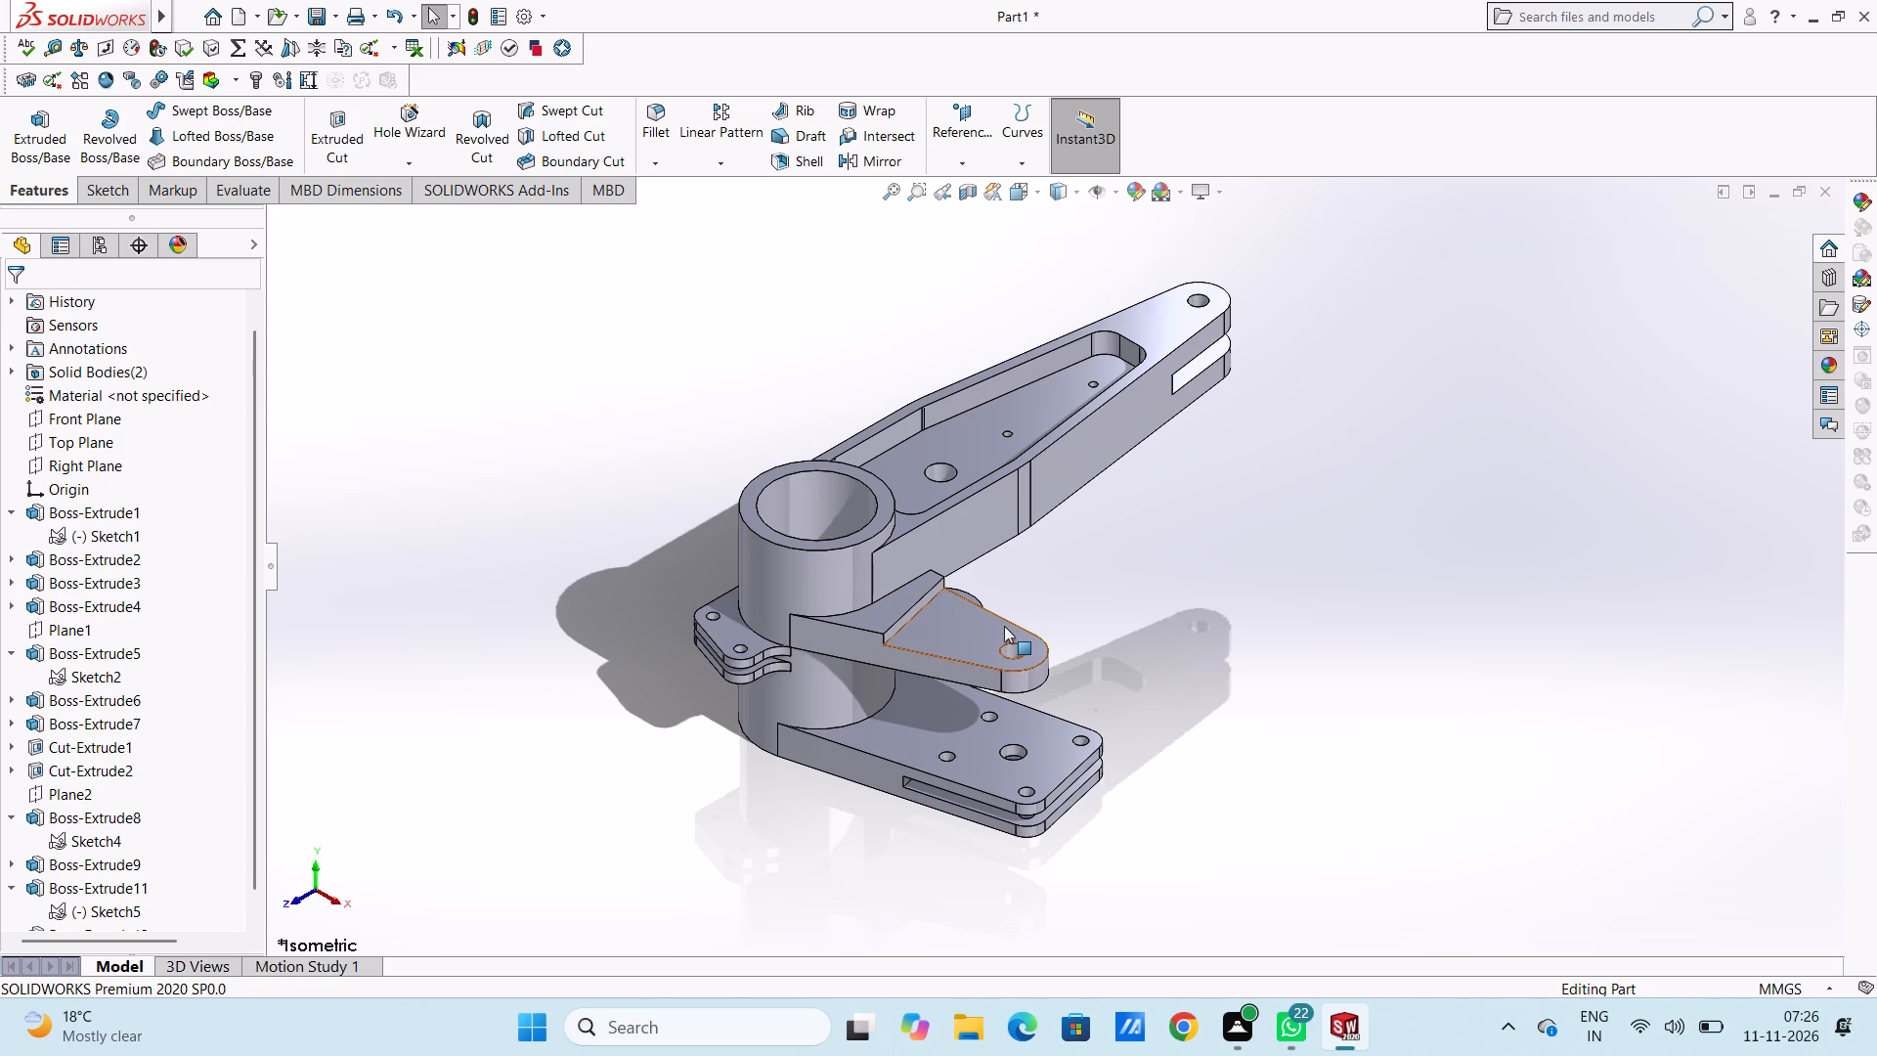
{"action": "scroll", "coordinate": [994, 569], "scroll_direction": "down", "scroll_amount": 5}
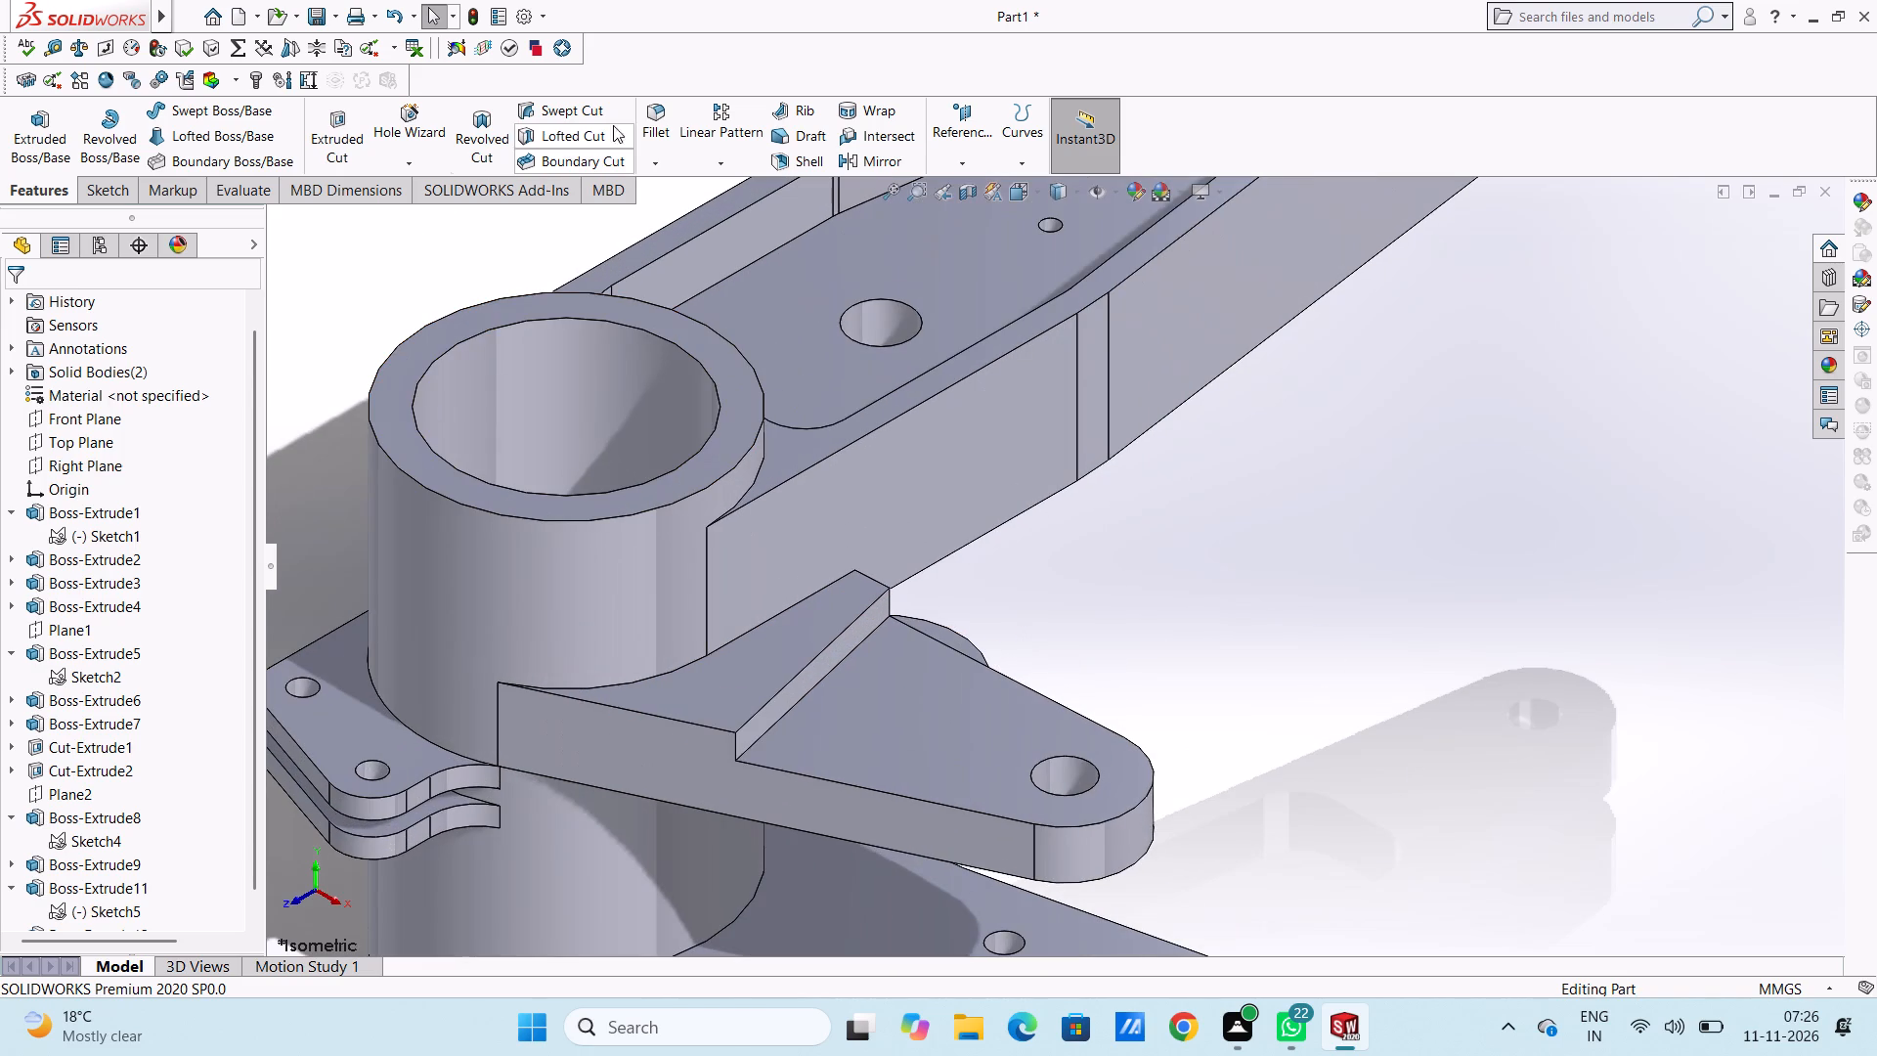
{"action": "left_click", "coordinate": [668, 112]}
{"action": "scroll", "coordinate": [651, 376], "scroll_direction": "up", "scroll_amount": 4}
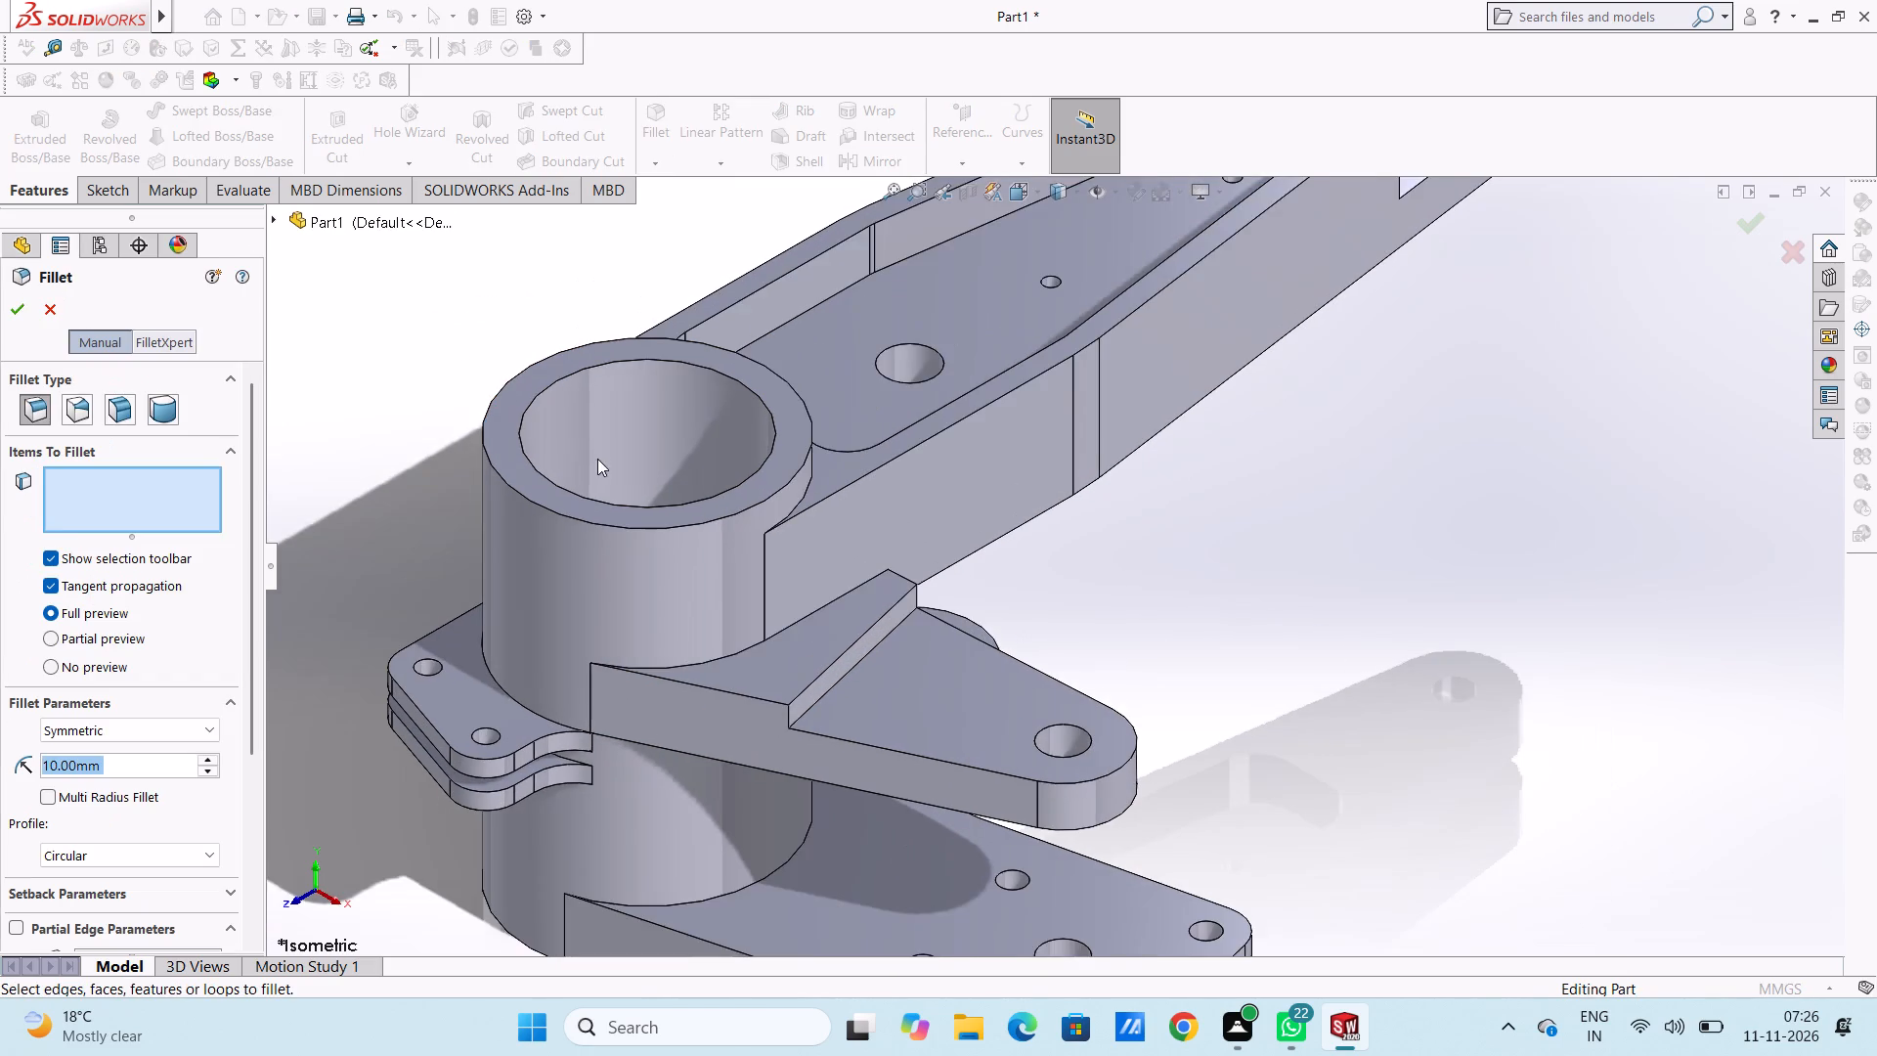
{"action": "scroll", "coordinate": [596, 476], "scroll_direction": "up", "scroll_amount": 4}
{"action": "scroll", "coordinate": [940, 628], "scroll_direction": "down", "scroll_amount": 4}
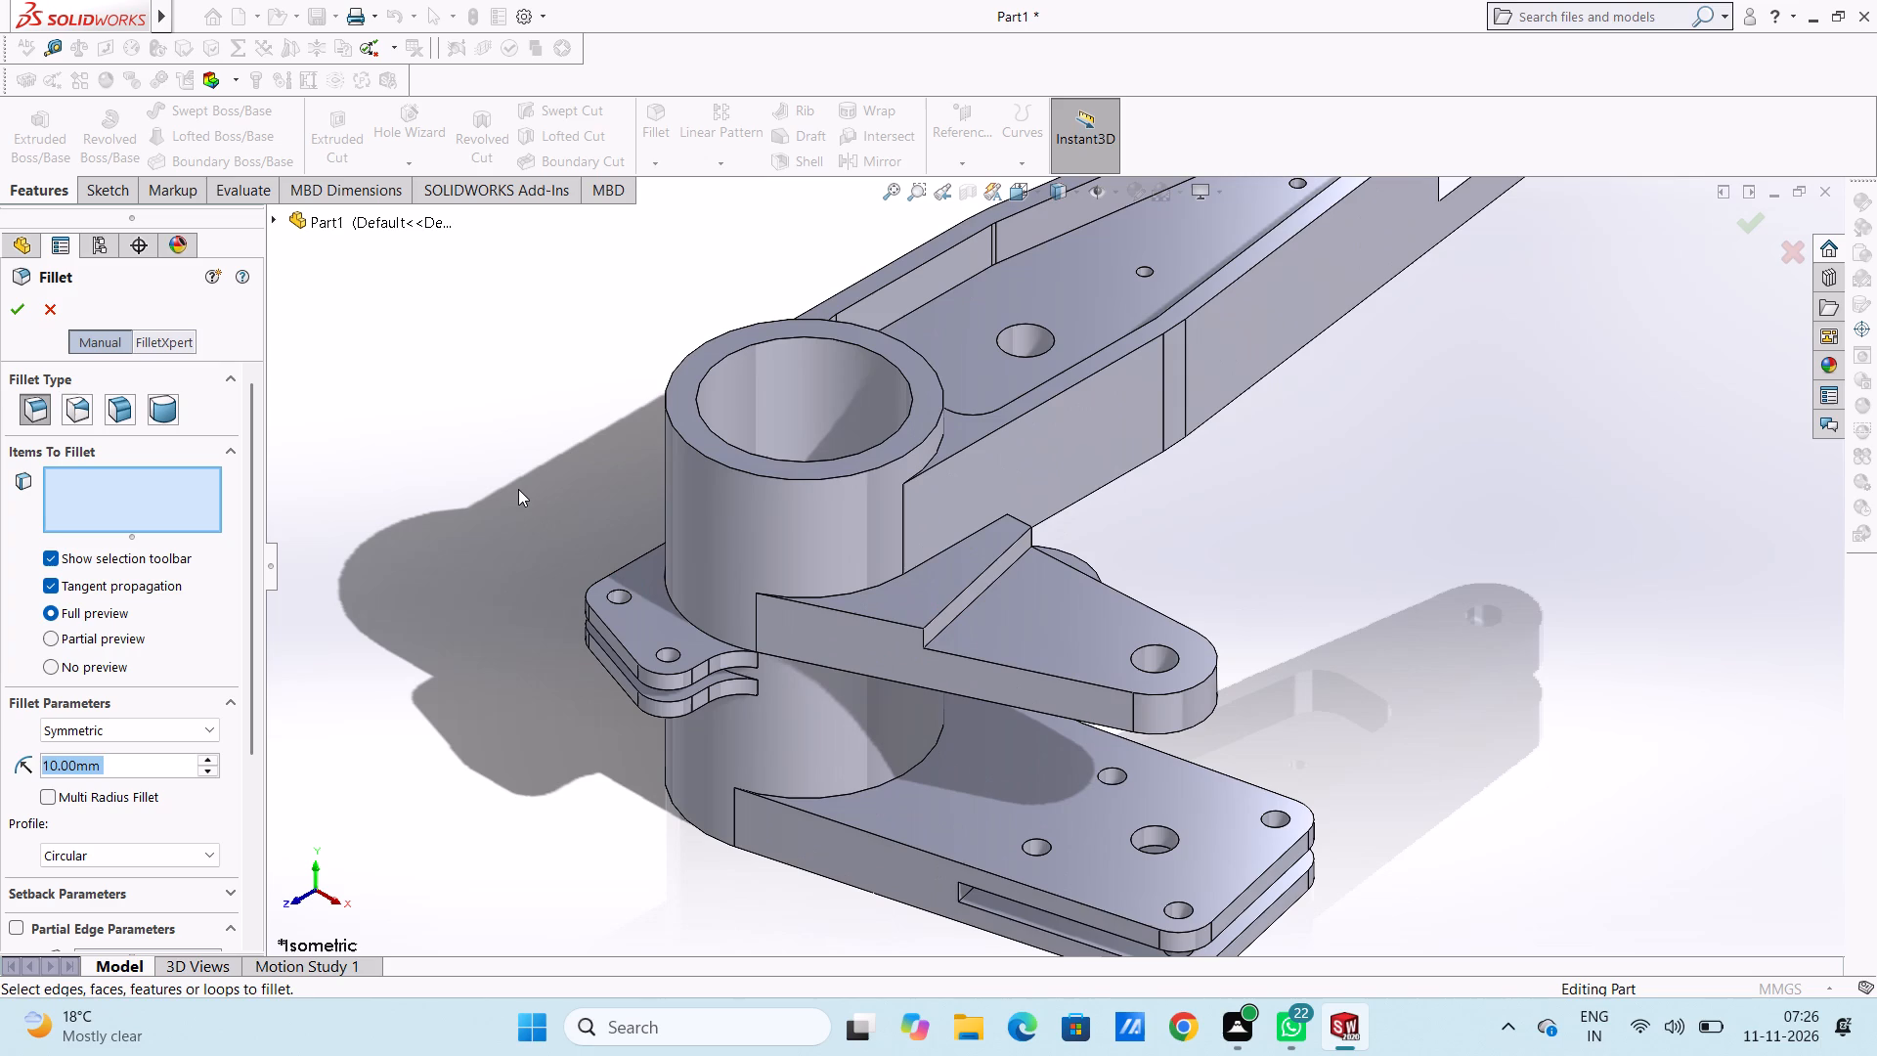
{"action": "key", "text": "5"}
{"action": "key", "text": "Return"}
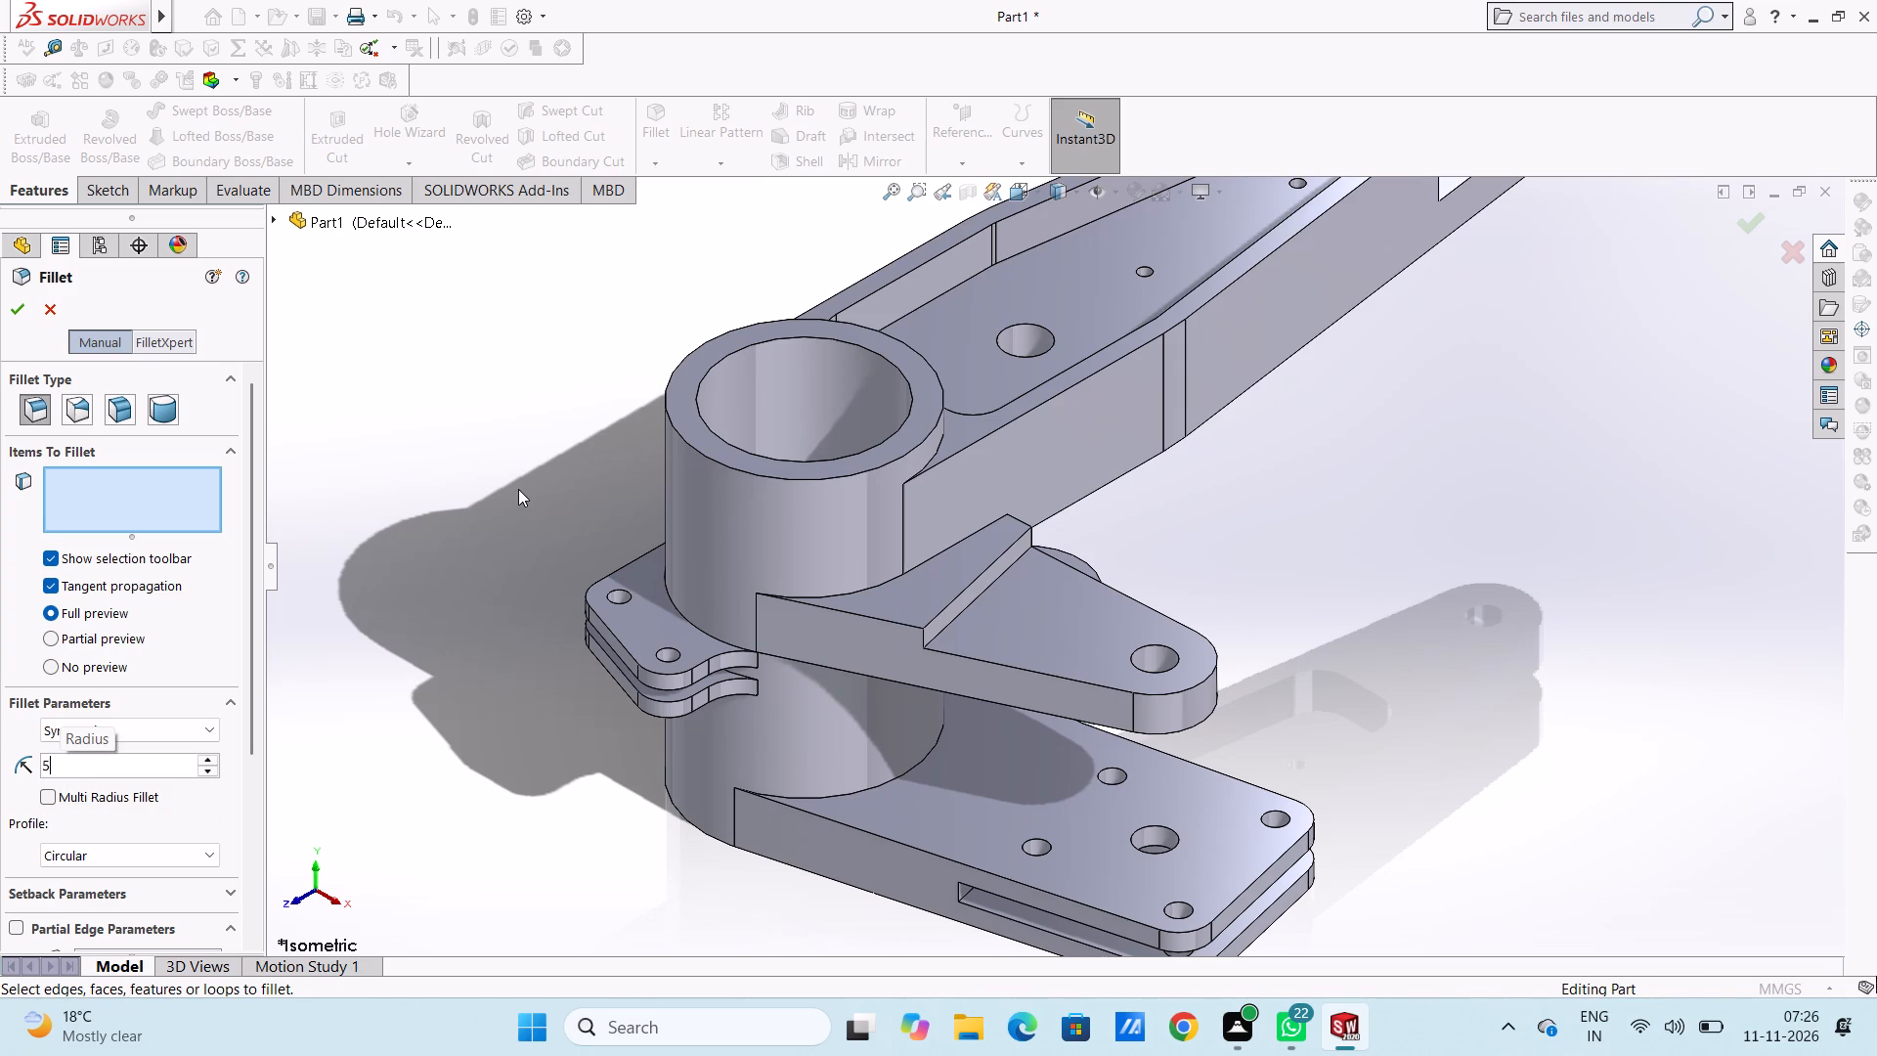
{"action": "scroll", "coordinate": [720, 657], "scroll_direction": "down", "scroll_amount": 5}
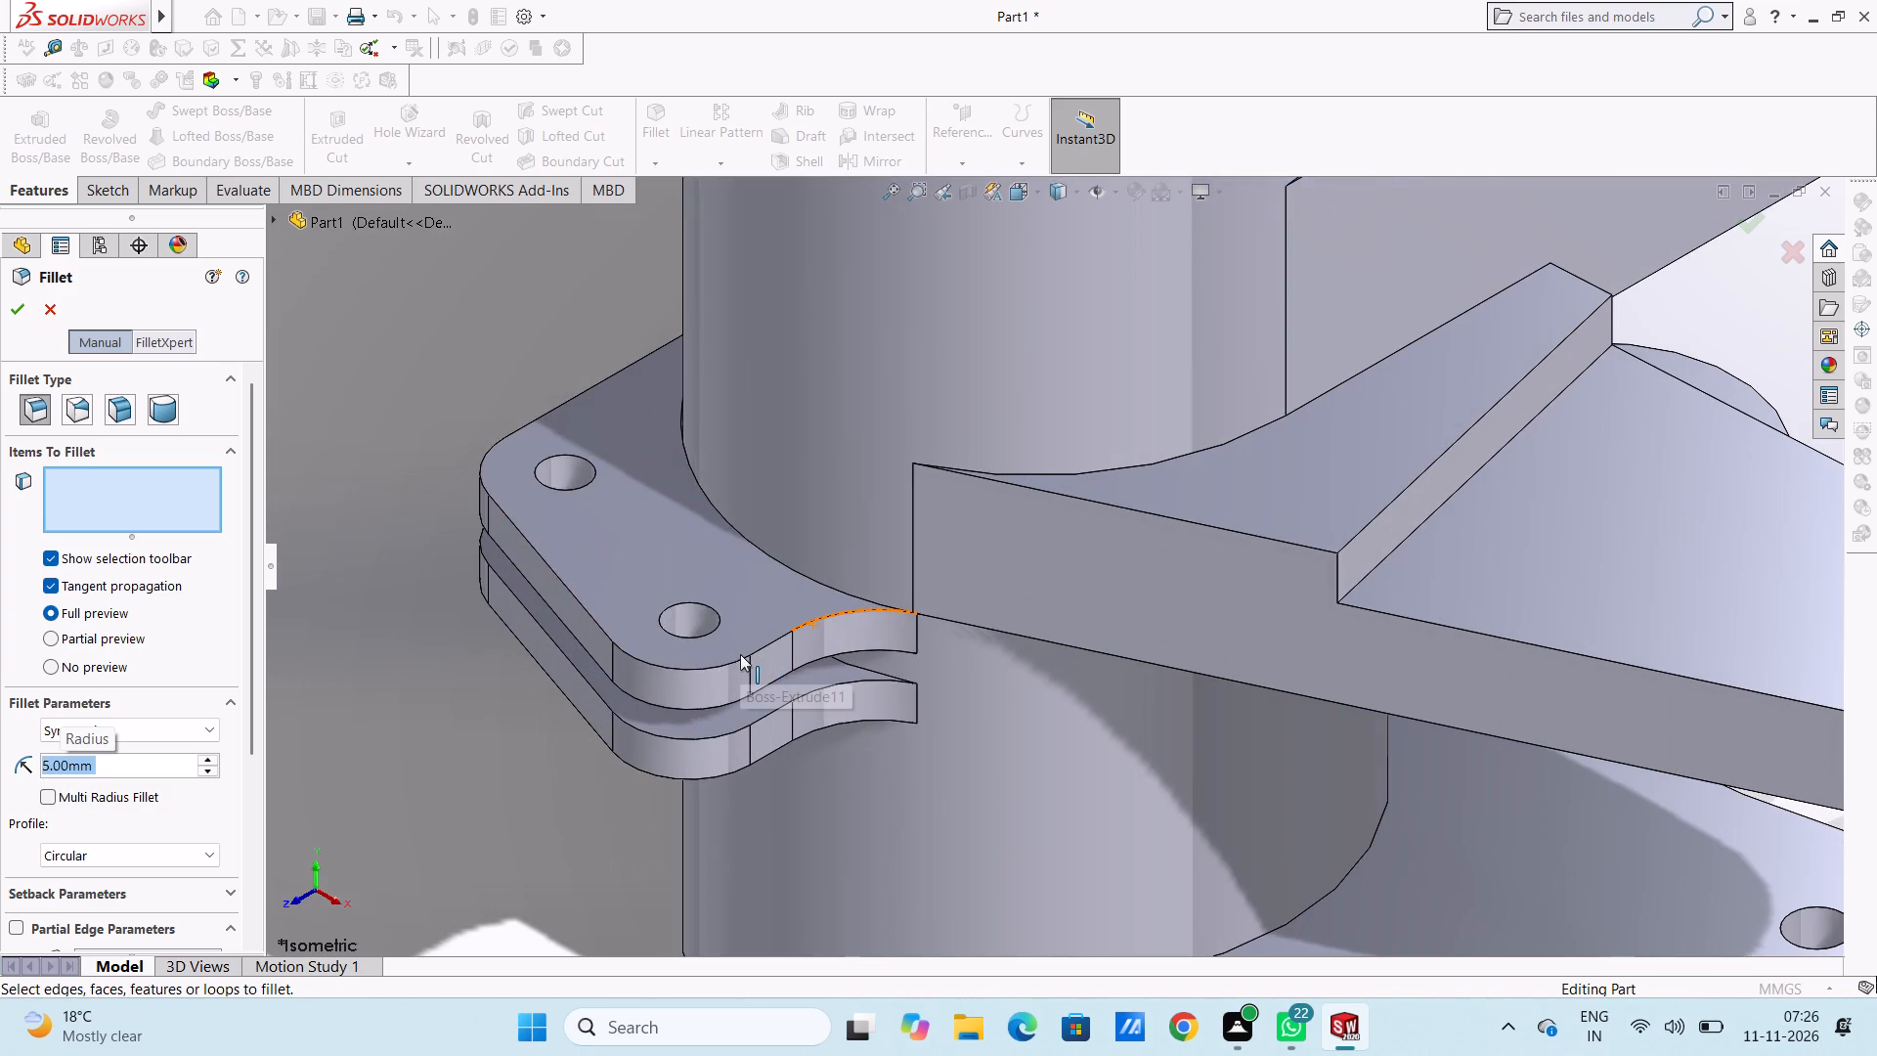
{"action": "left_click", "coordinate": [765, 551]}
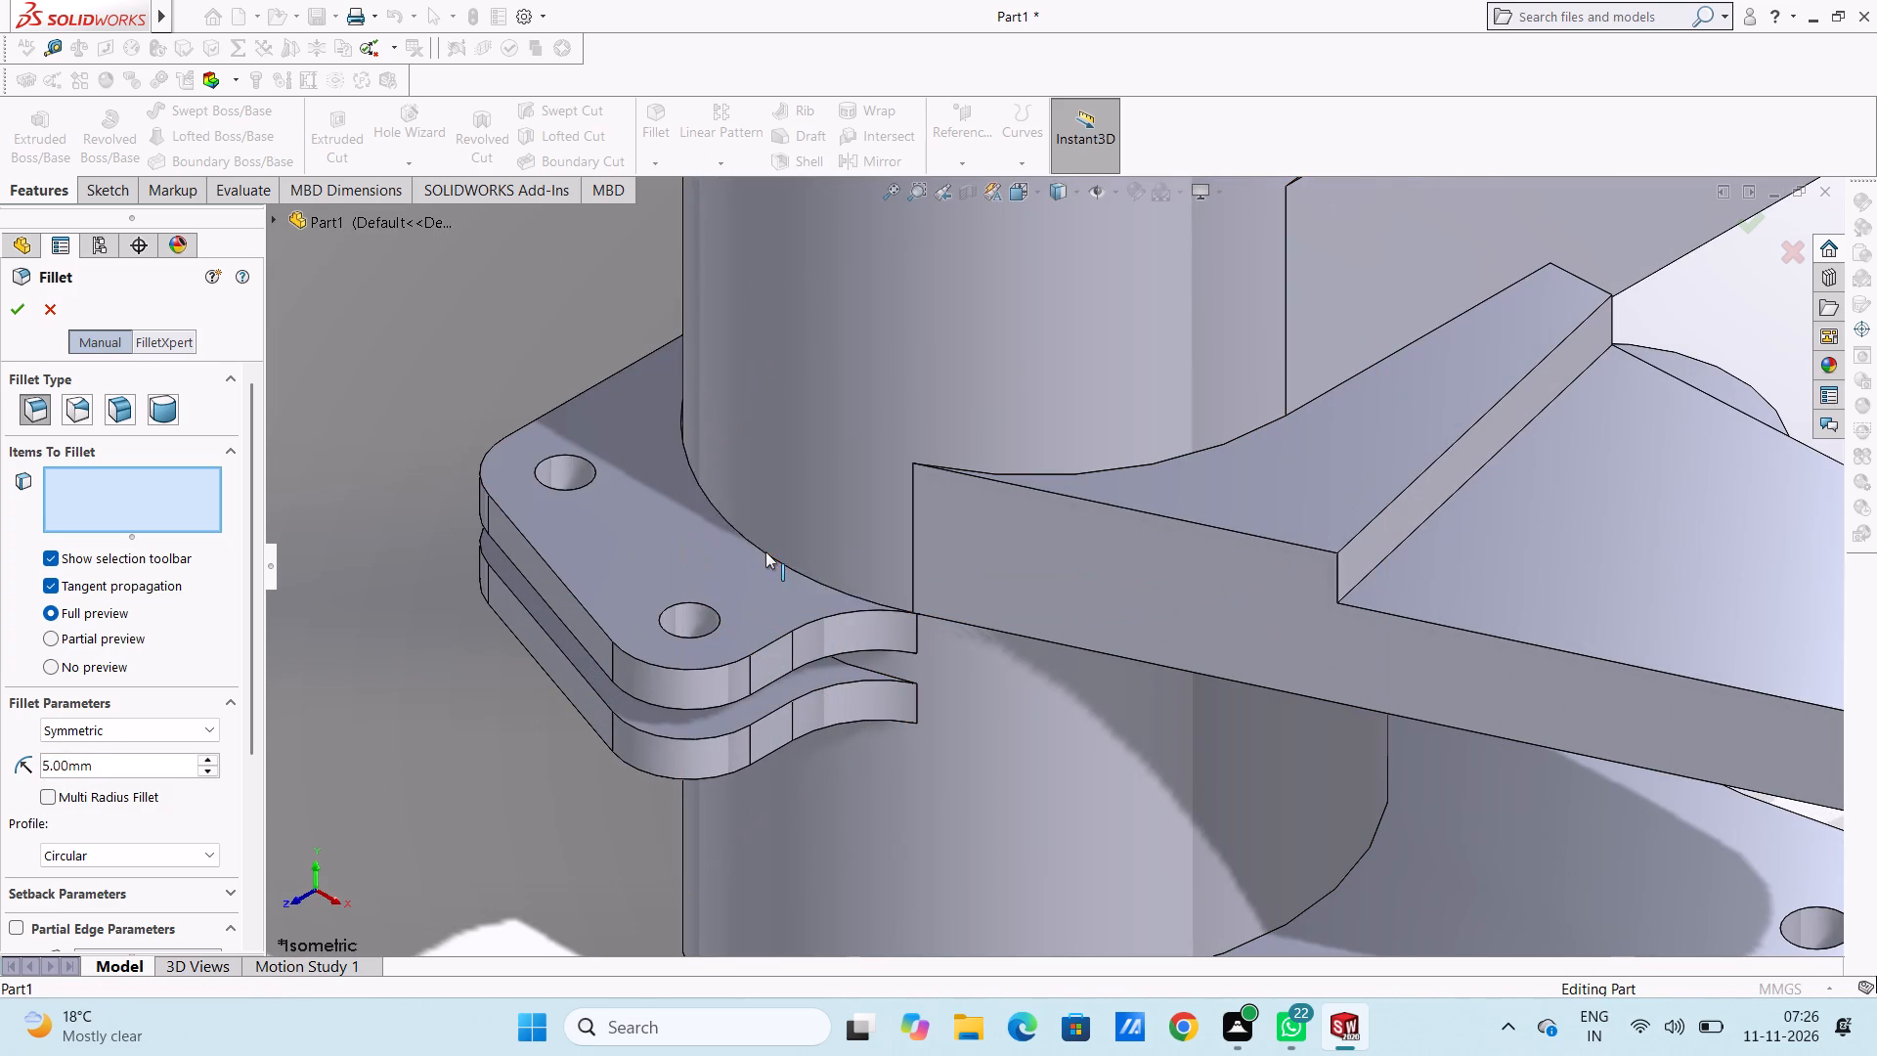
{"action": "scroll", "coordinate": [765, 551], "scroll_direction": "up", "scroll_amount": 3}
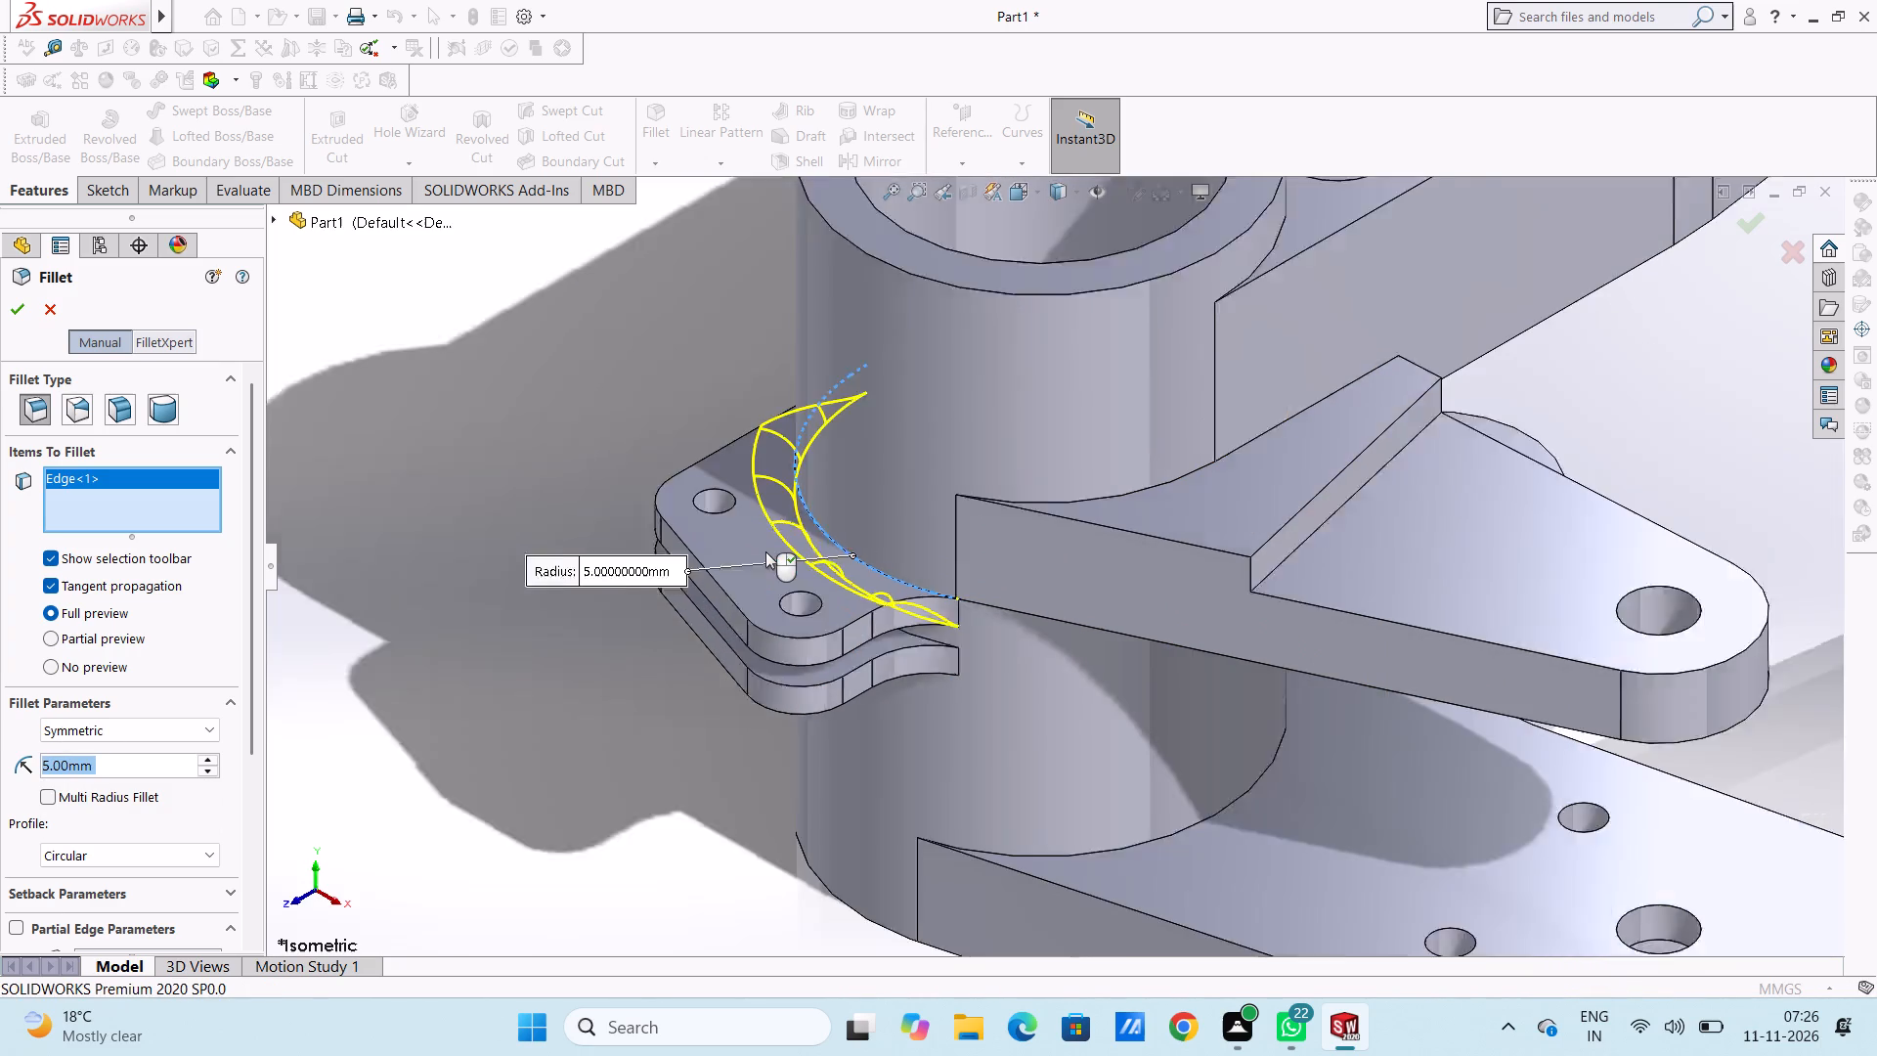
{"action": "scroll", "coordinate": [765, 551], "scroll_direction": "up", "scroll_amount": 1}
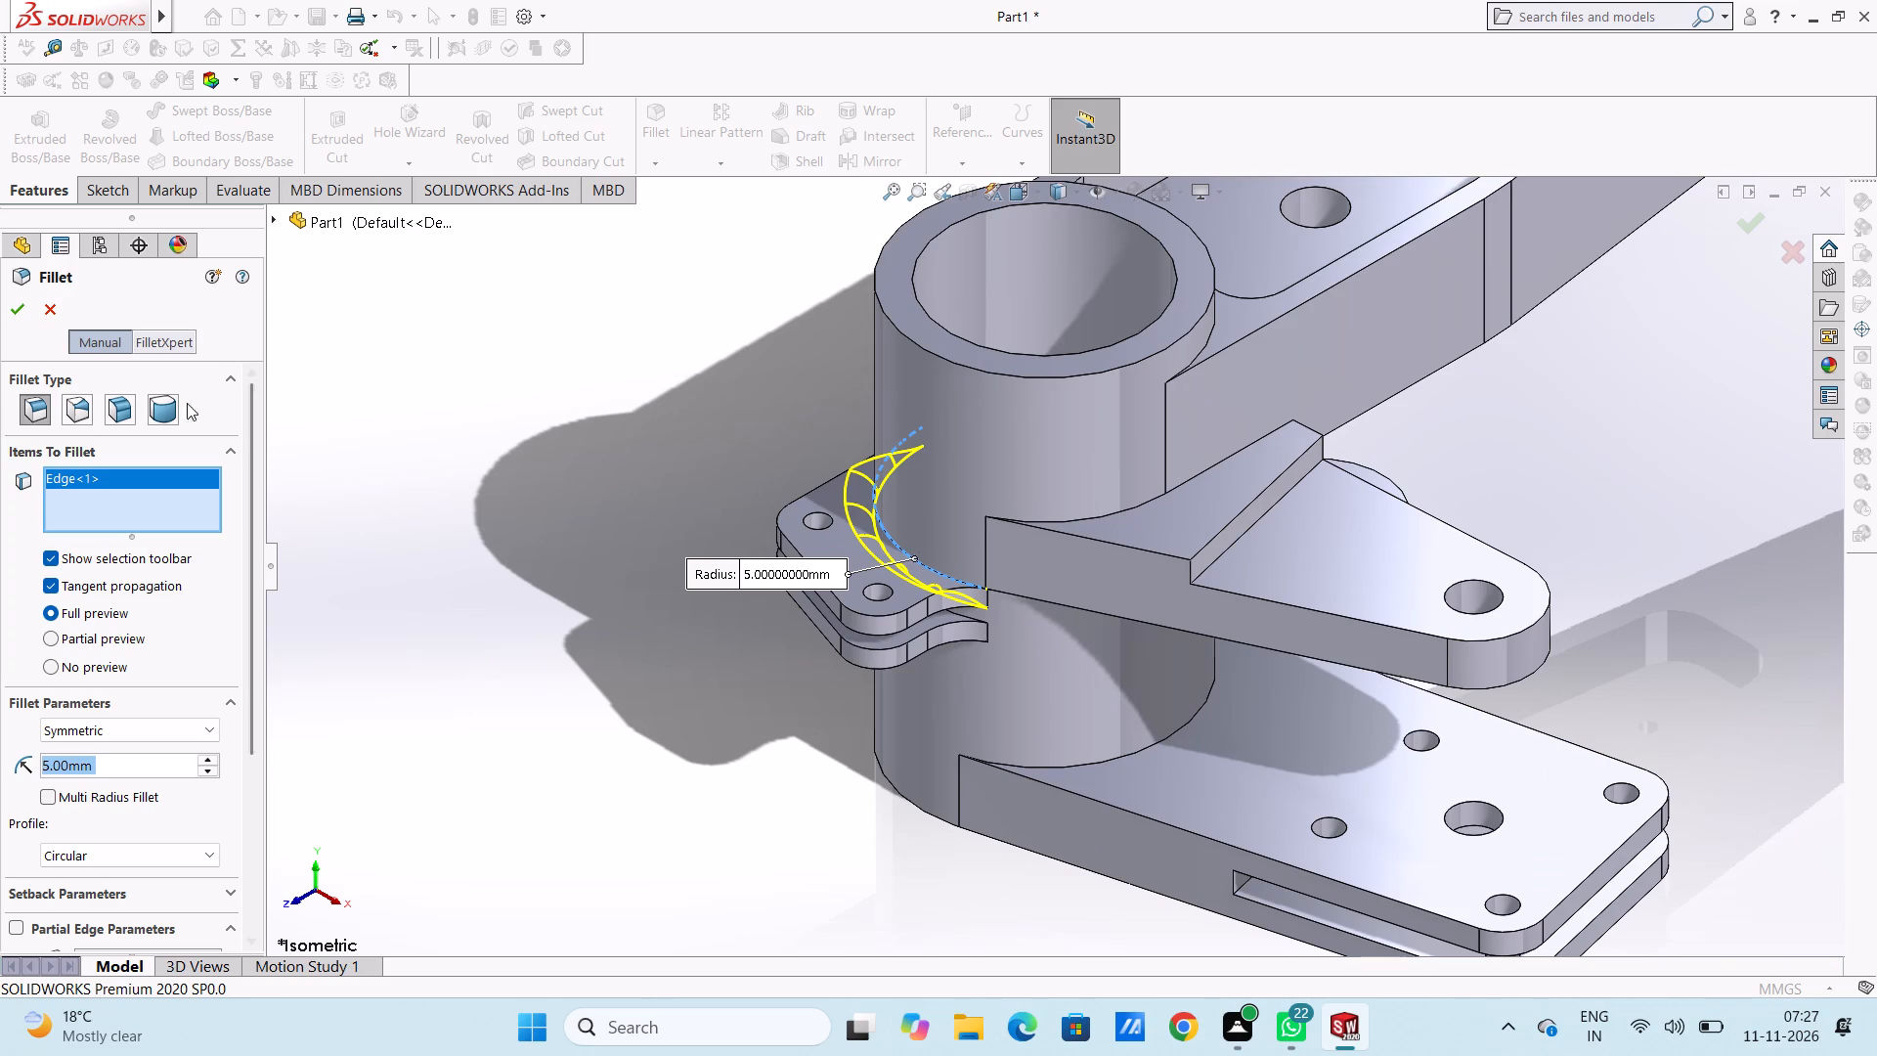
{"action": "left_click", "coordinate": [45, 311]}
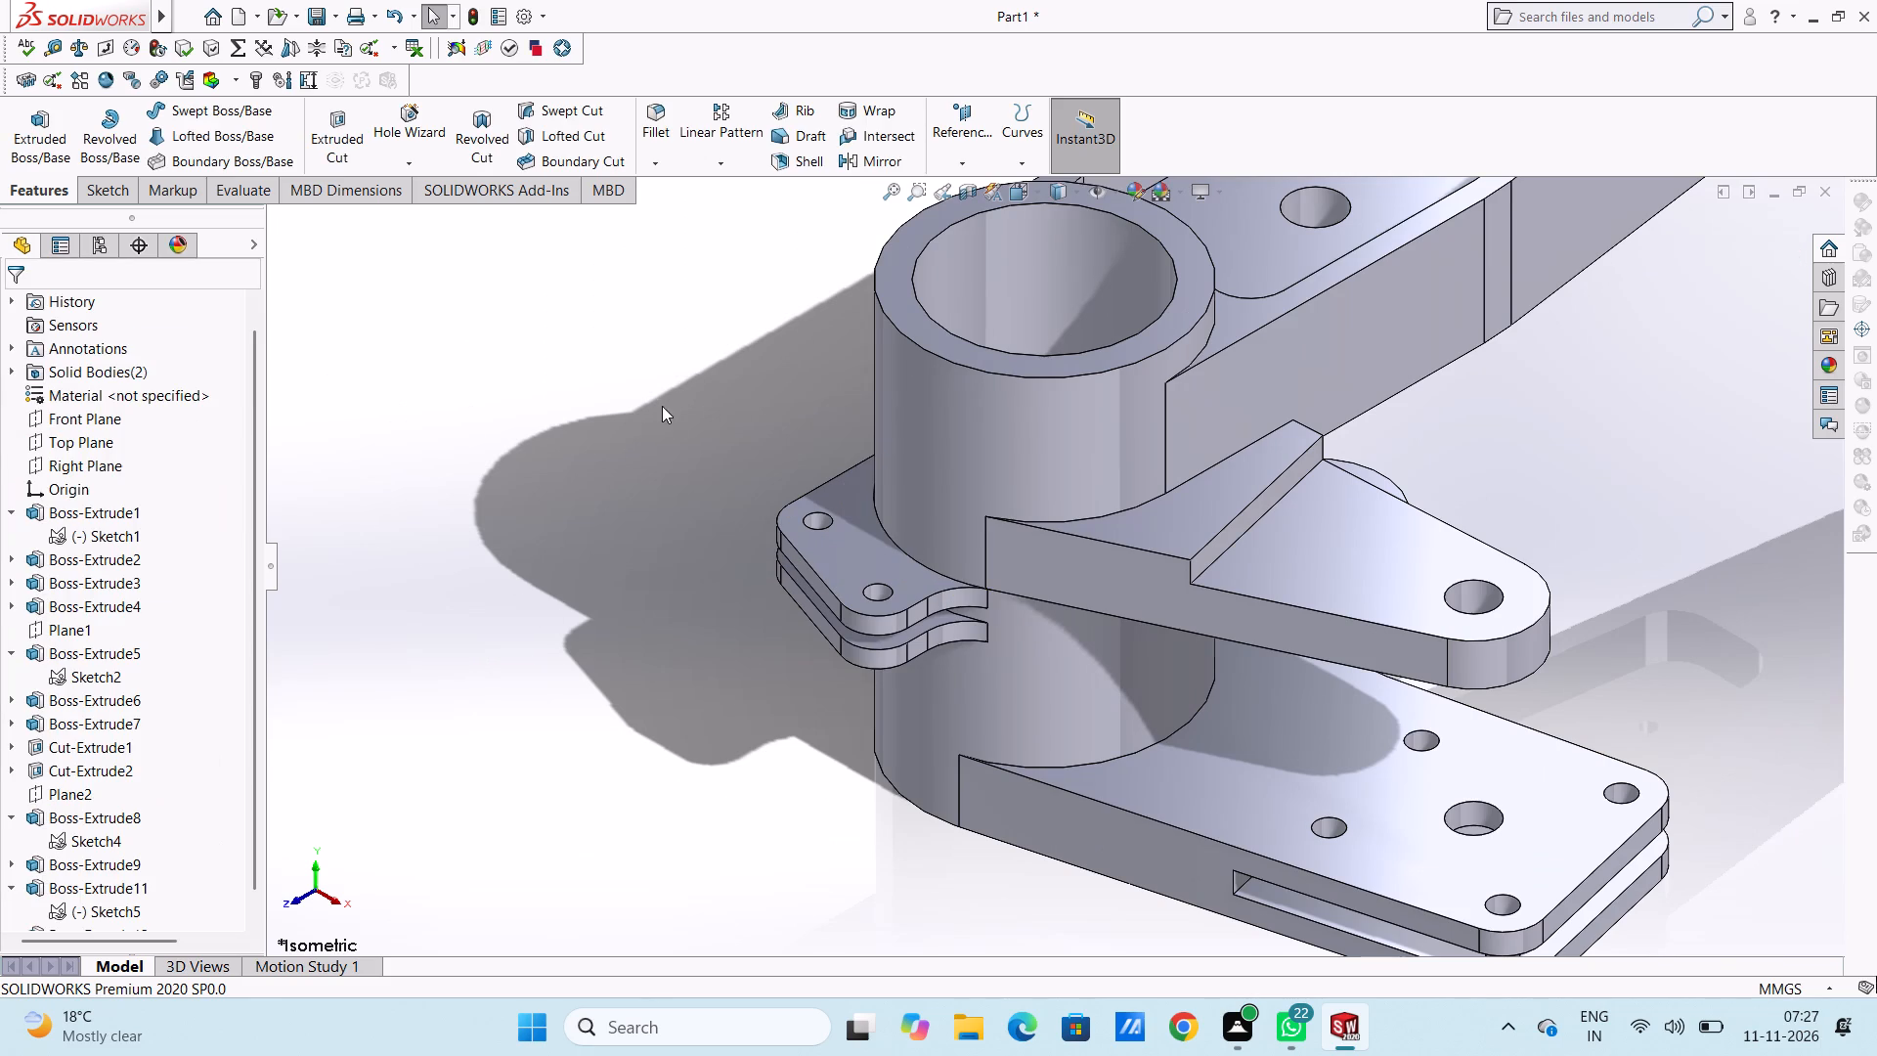
Inspect where the lug plates and the arms join the cylinder from several angles.
{"action": "middle_click_drag", "start_coordinate": [664, 405], "coordinate": [734, 579]}
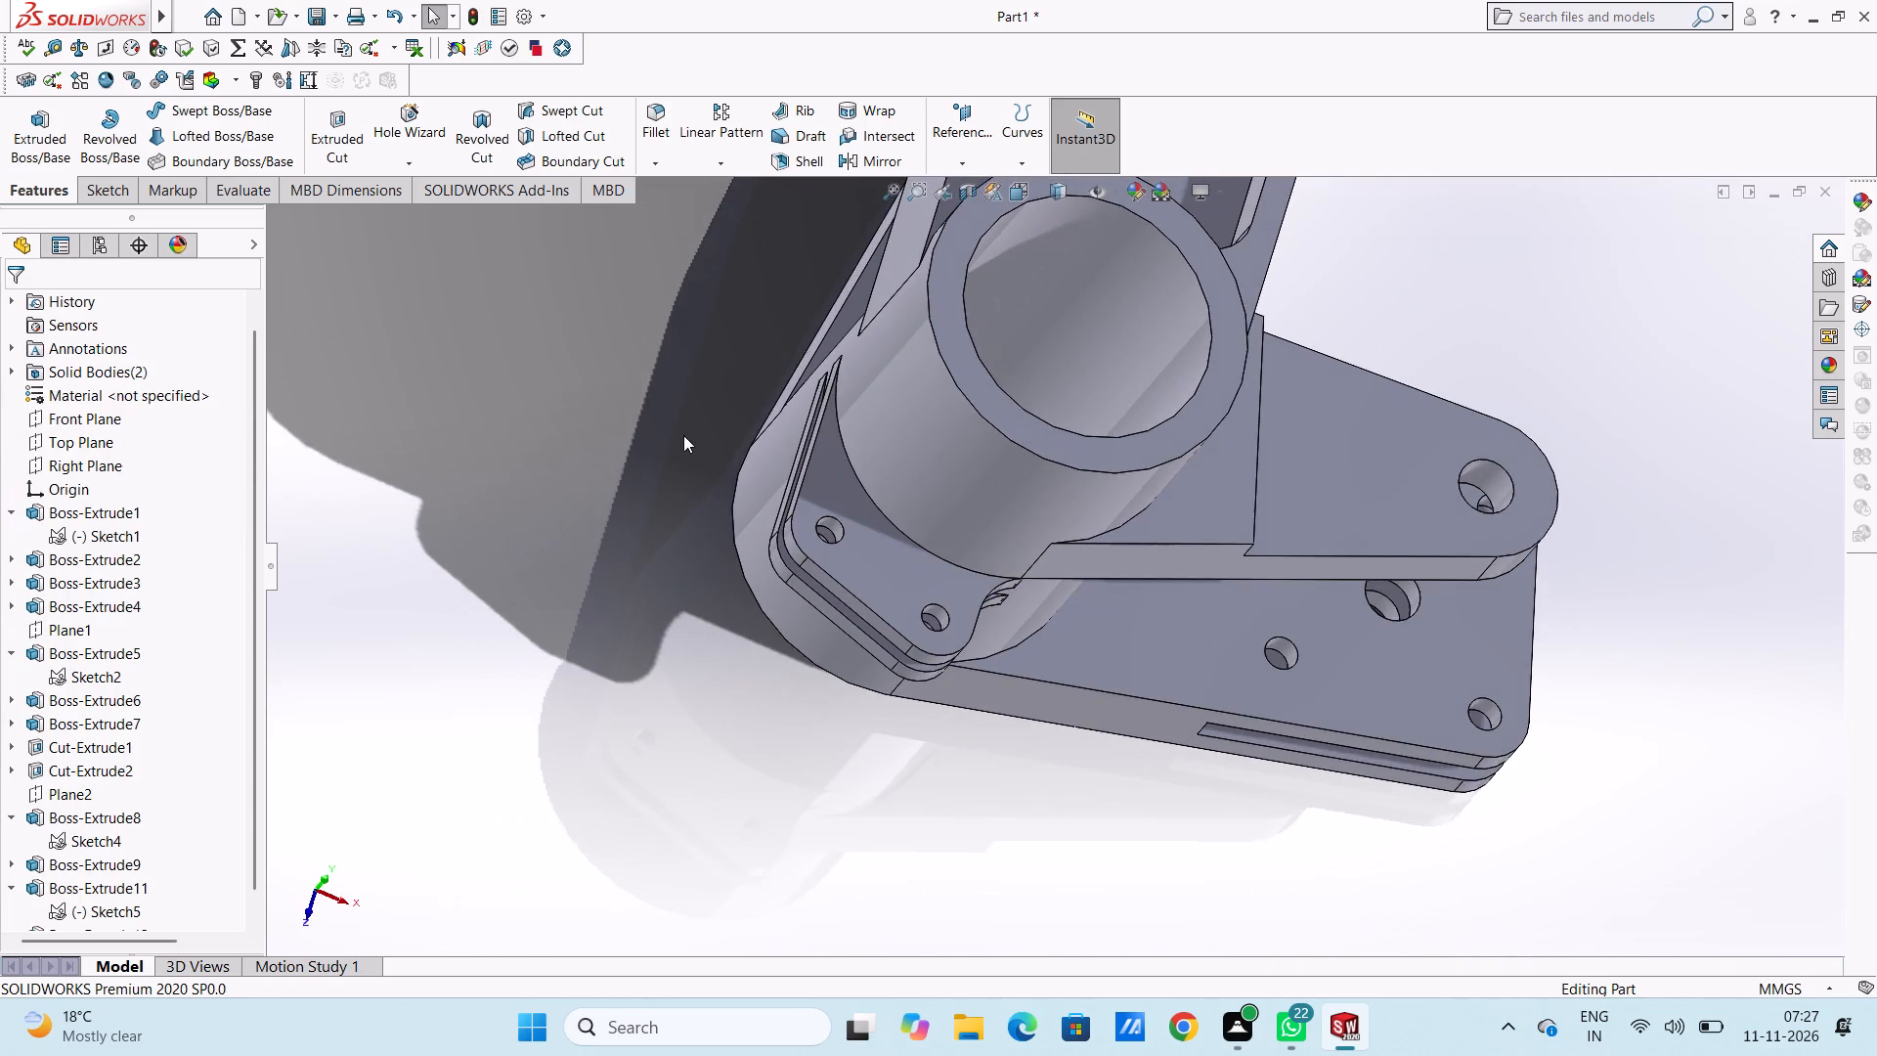
{"action": "middle_click_drag", "start_coordinate": [683, 435], "coordinate": [637, 414]}
{"action": "middle_click_drag", "start_coordinate": [624, 523], "coordinate": [634, 489]}
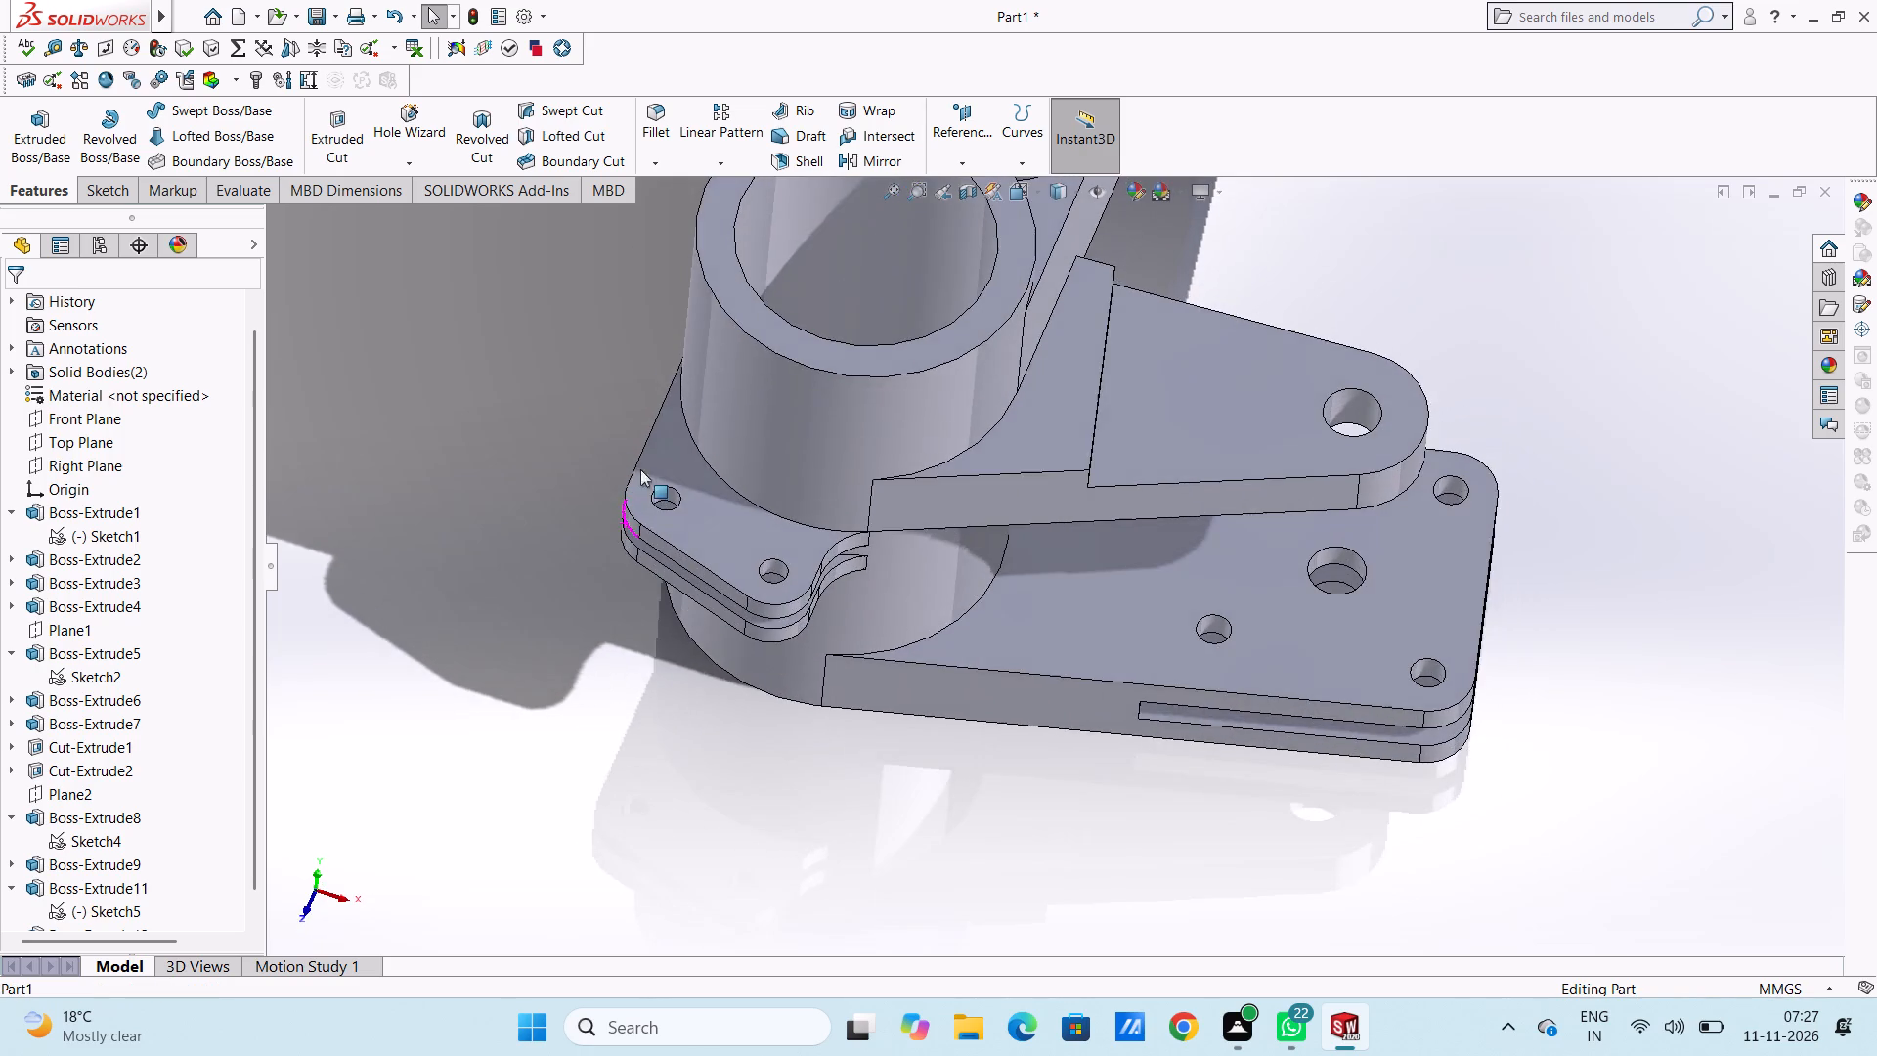
{"action": "scroll", "coordinate": [669, 396], "scroll_direction": "up", "scroll_amount": 5}
{"action": "middle_click_drag", "start_coordinate": [694, 548], "coordinate": [667, 443]}
{"action": "middle_click_drag", "start_coordinate": [726, 508], "coordinate": [638, 517]}
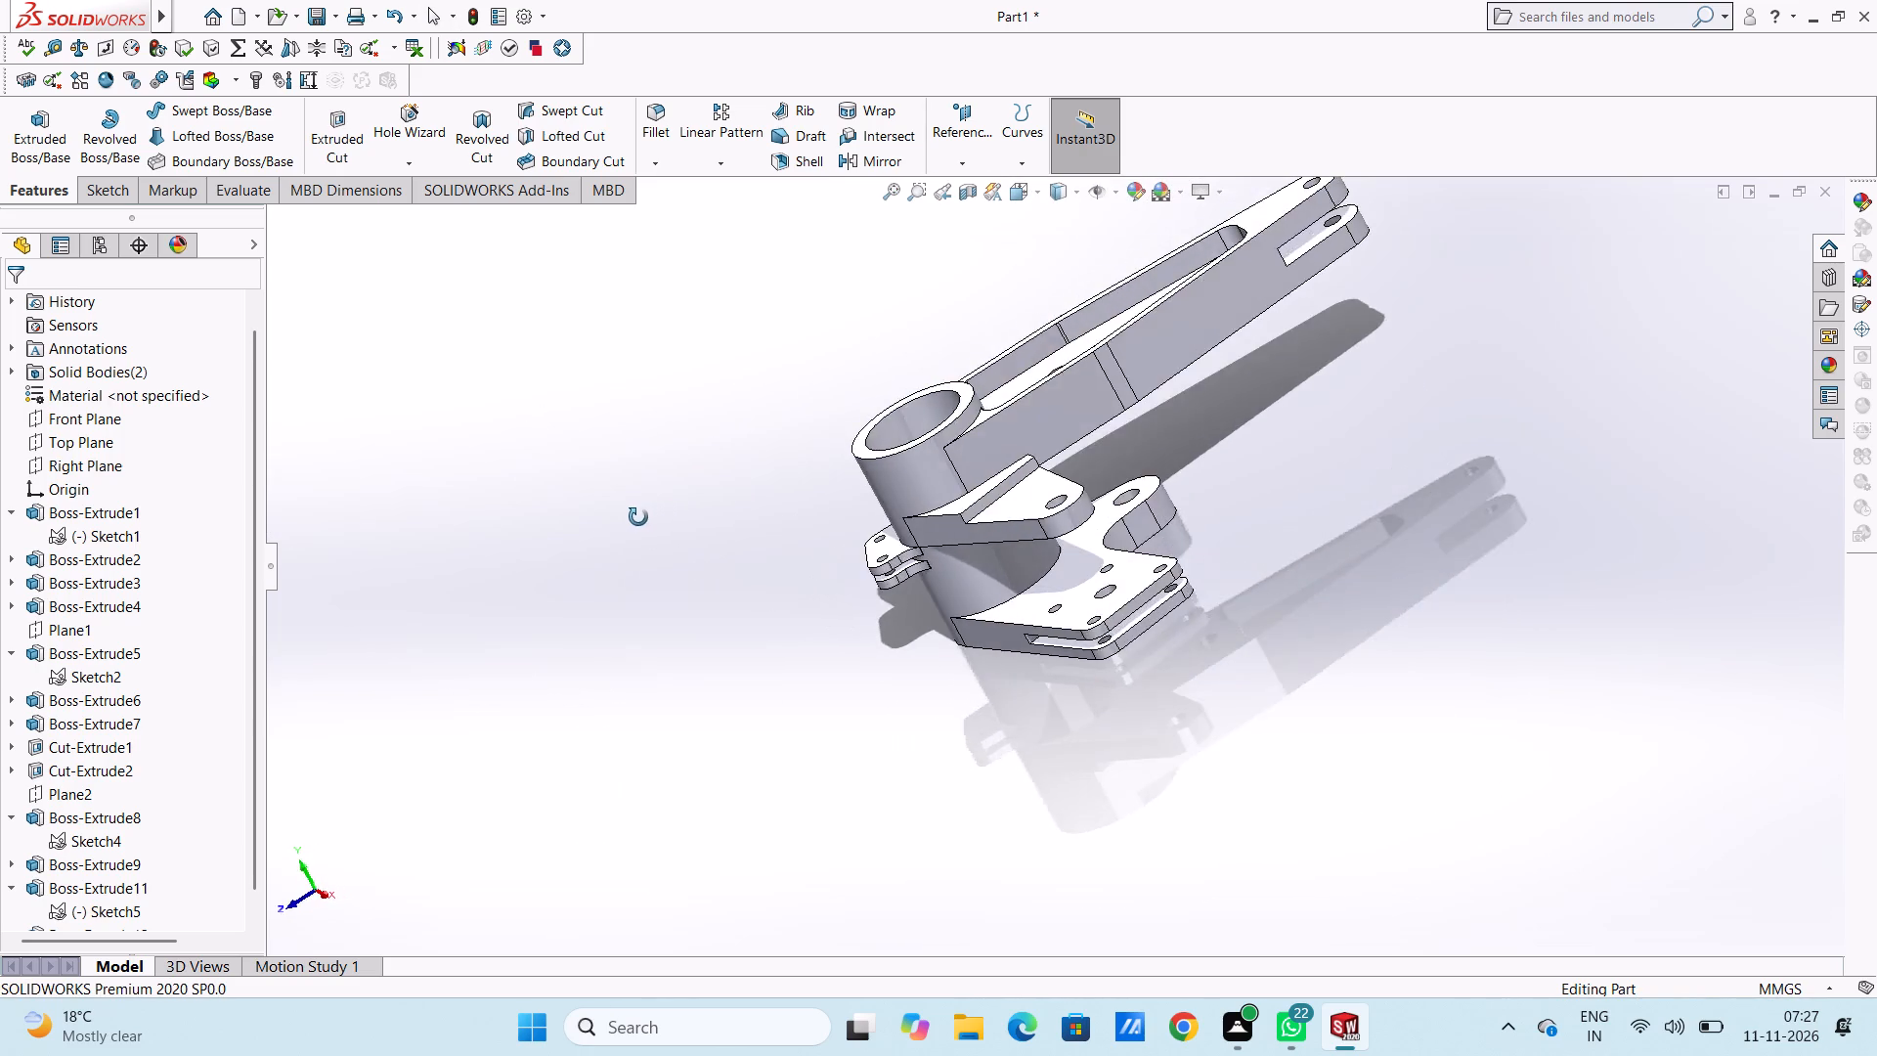
{"action": "middle_click_drag", "start_coordinate": [638, 517], "coordinate": [762, 487]}
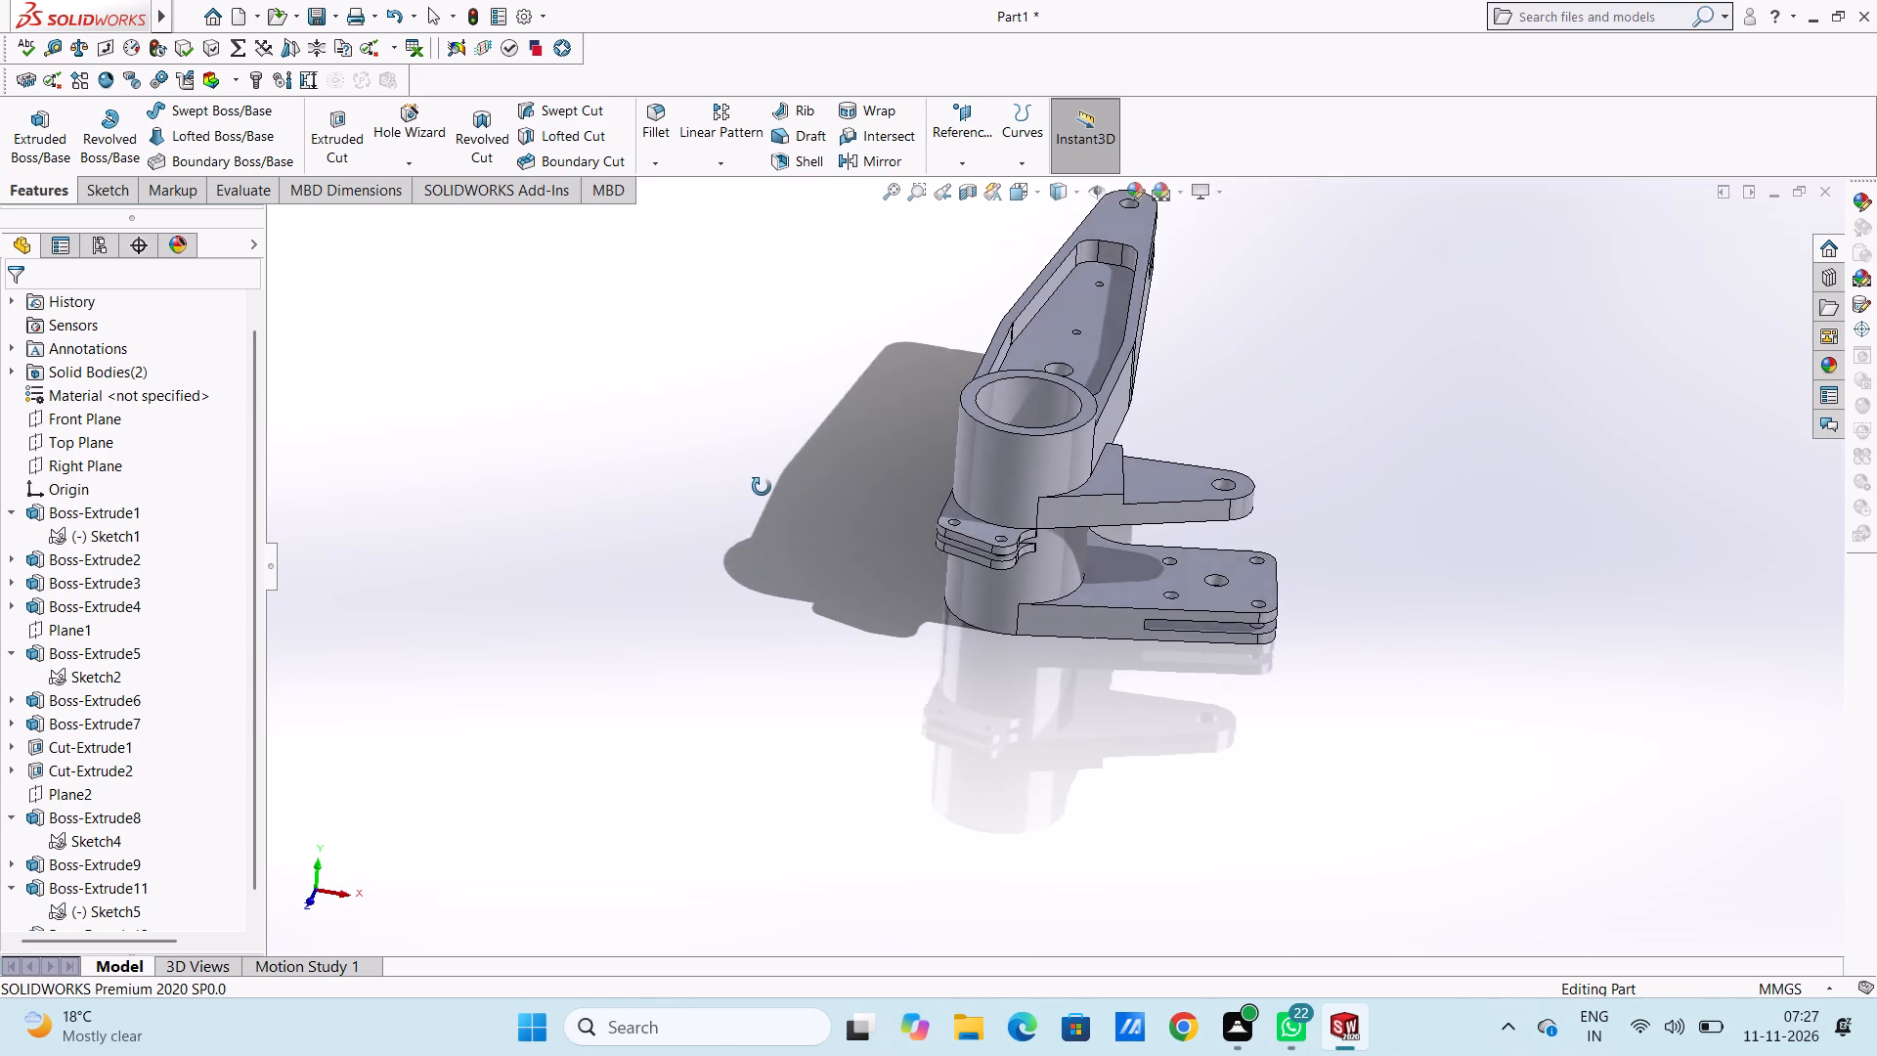
{"action": "middle_click_drag", "start_coordinate": [762, 487], "coordinate": [754, 489]}
{"action": "scroll", "coordinate": [1026, 501], "scroll_direction": "down", "scroll_amount": 6}
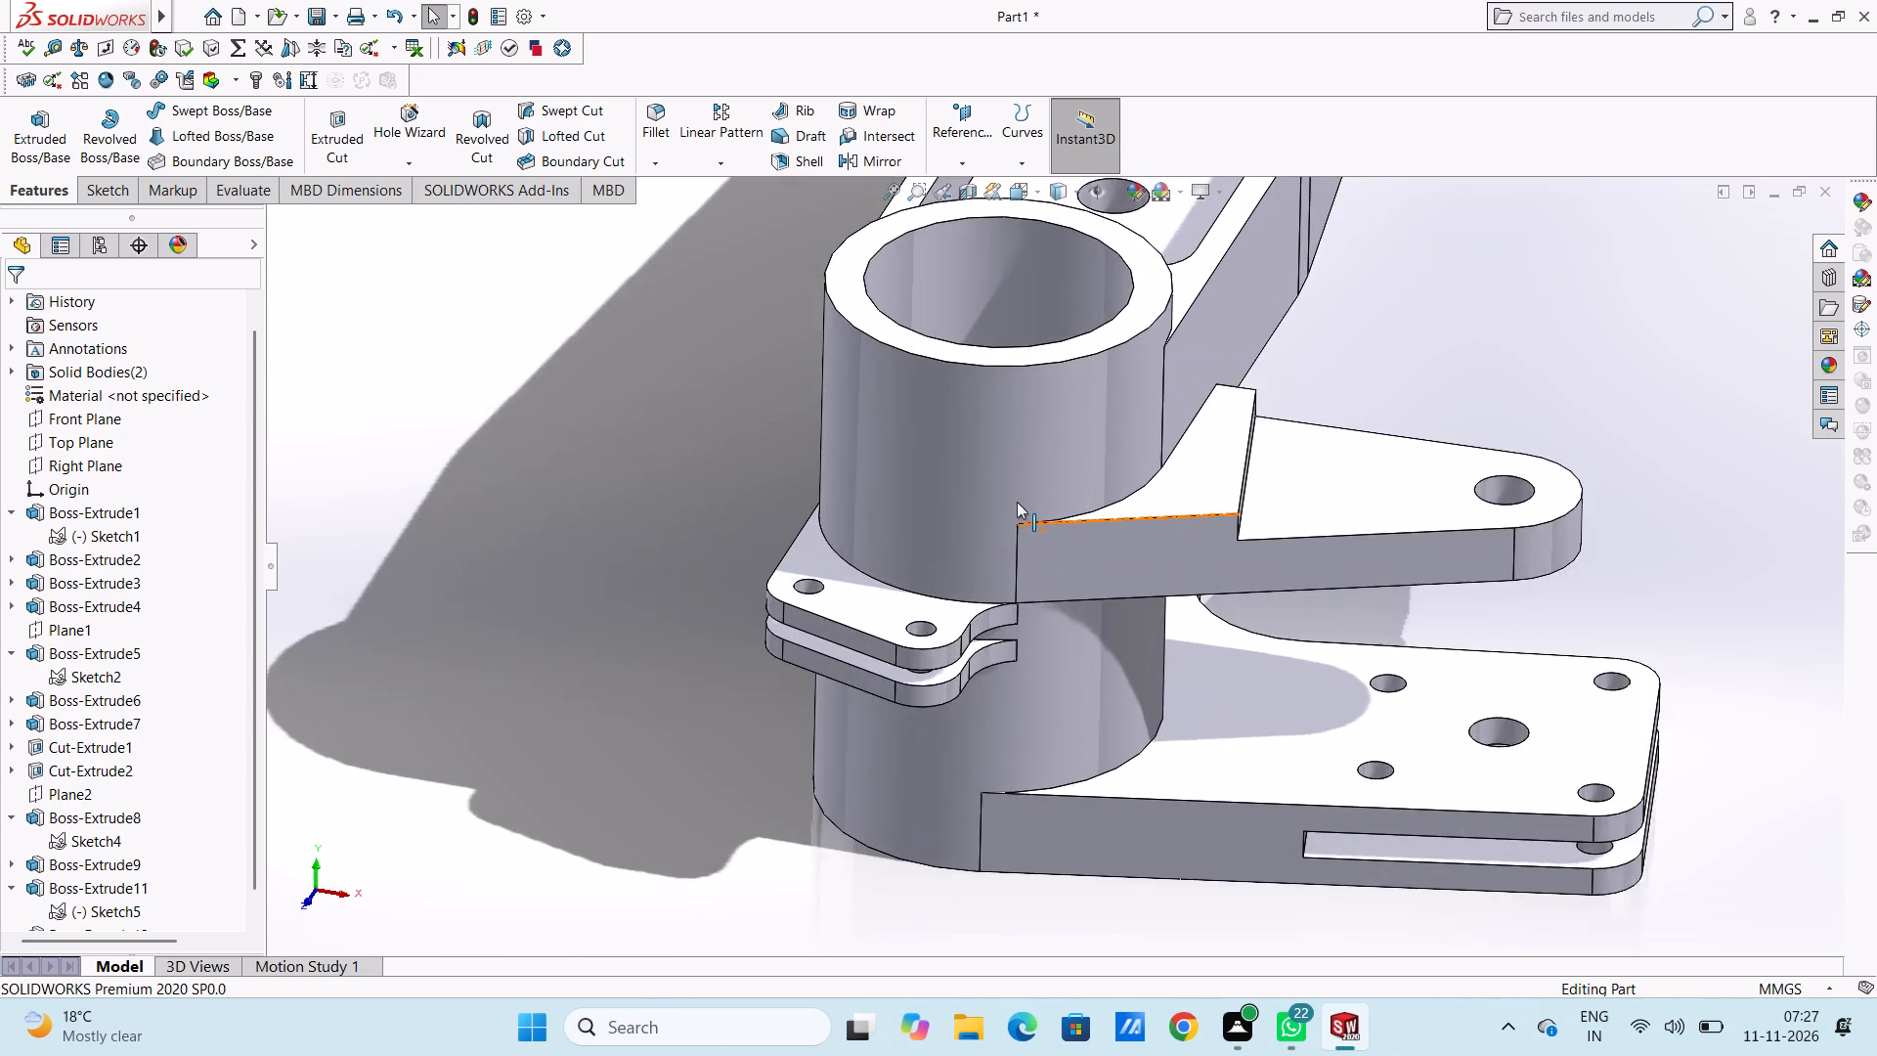
{"action": "scroll", "coordinate": [989, 583], "scroll_direction": "down", "scroll_amount": 6}
{"action": "middle_click_drag", "start_coordinate": [982, 668], "coordinate": [890, 680]}
{"action": "scroll", "coordinate": [876, 641], "scroll_direction": "up", "scroll_amount": 6}
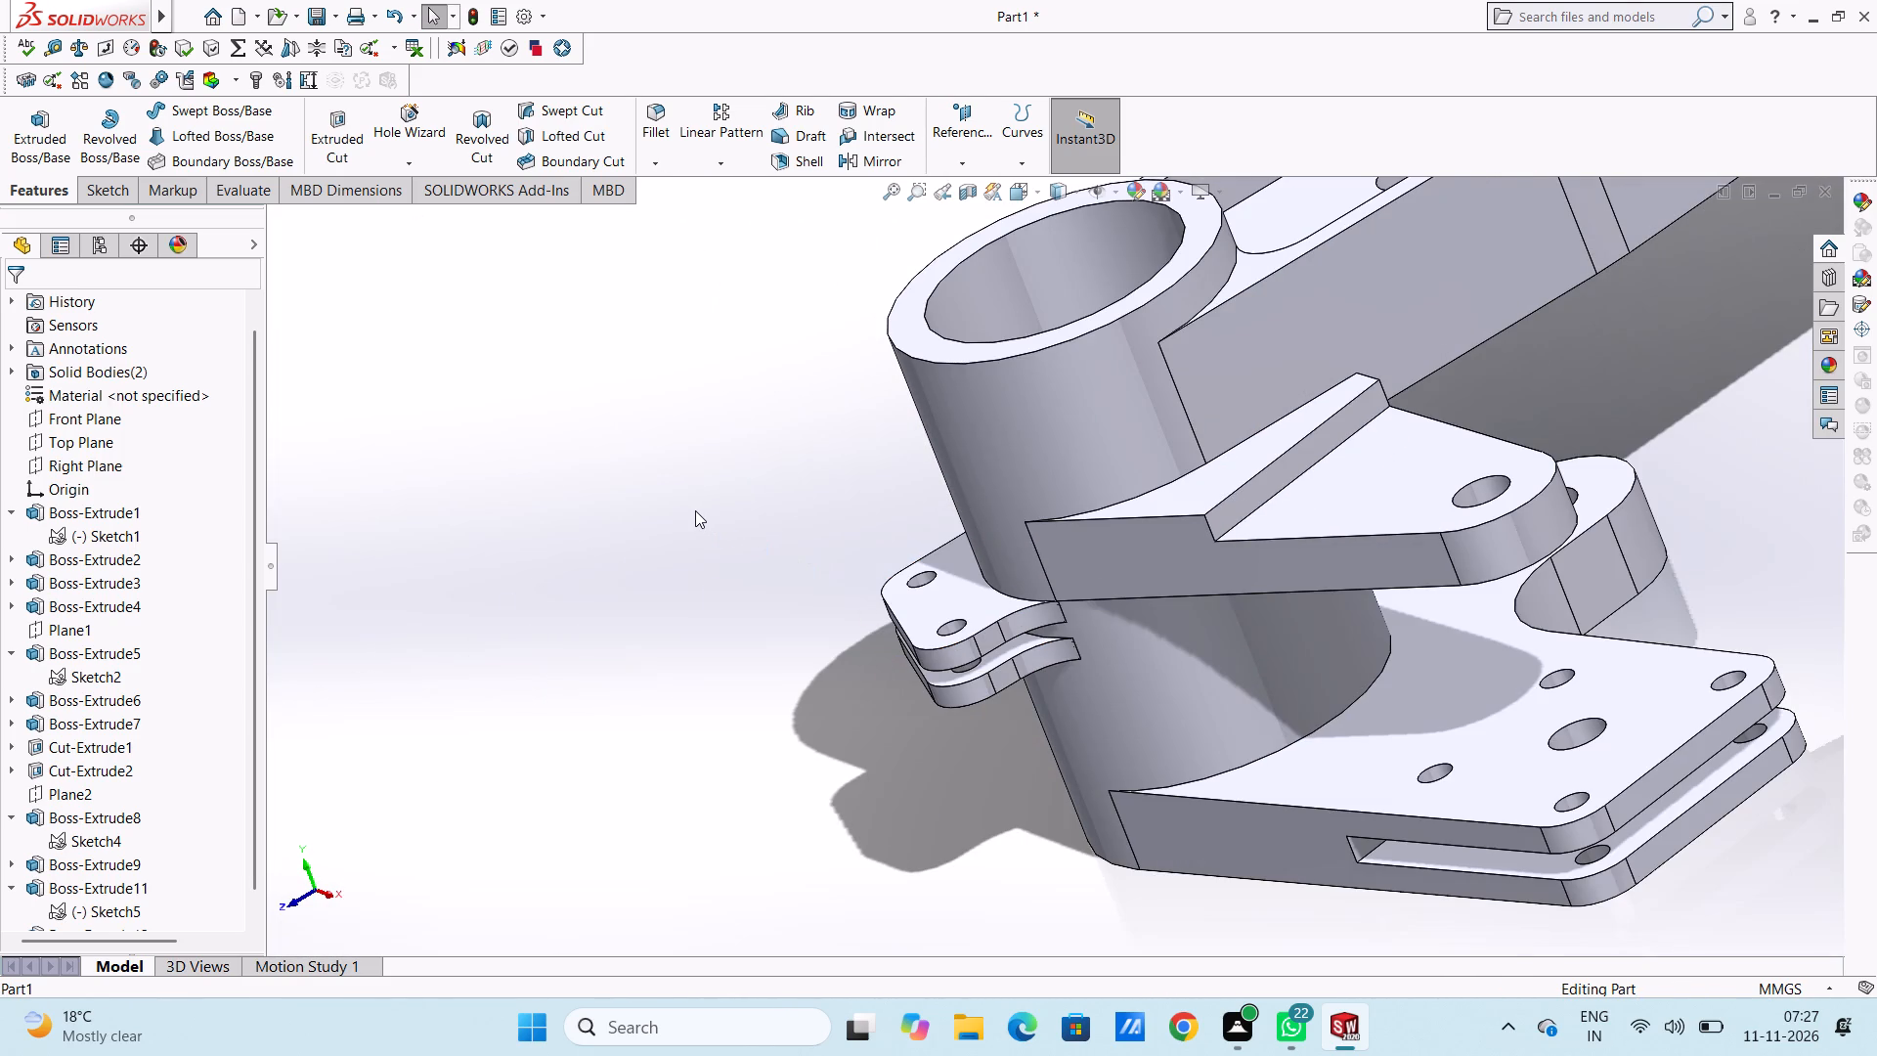
Undo the two lug plate extrusions to get back into the open two-hole lug sketch.
{"action": "key", "text": "ctrl+z"}
{"action": "key", "text": "ctrl+z"}
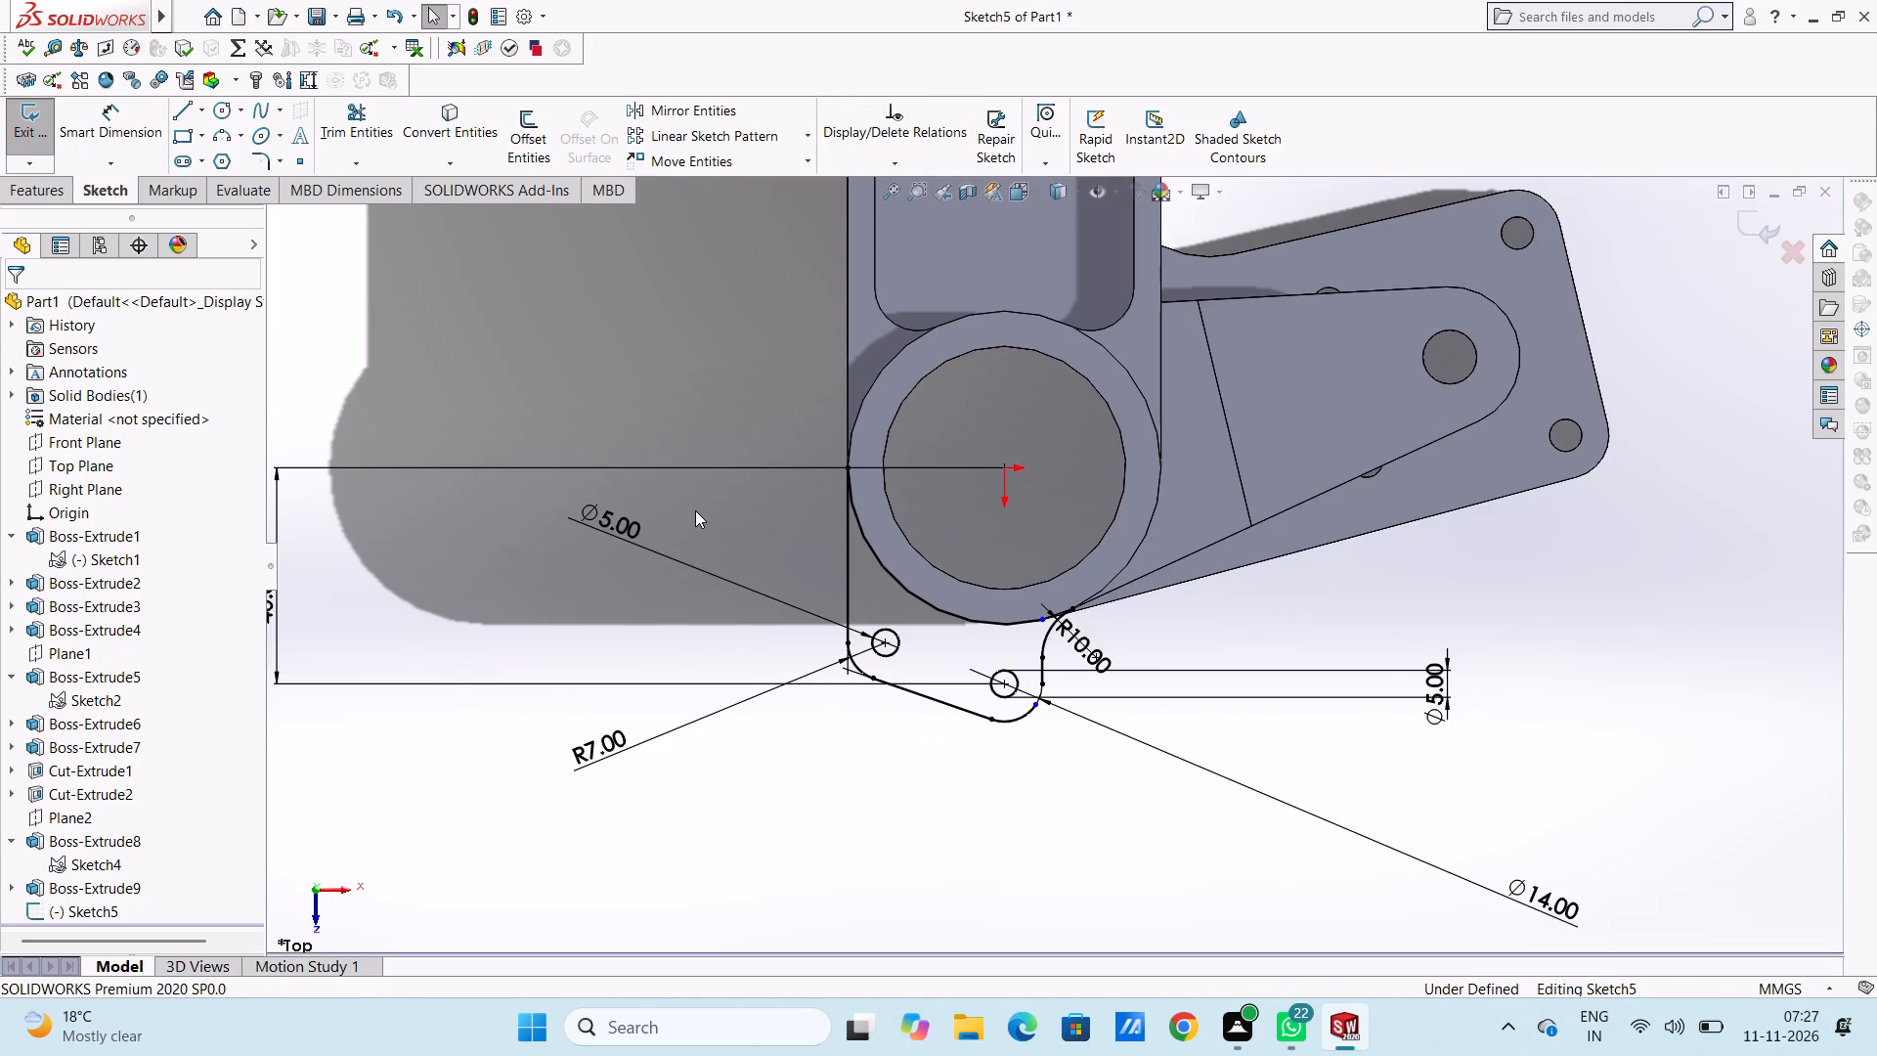
Sketch a circle of 22.5 mm radius centred on the origin, coincident with the cylinder's bore edge.
{"action": "scroll", "coordinate": [955, 424], "scroll_direction": "down", "scroll_amount": 4}
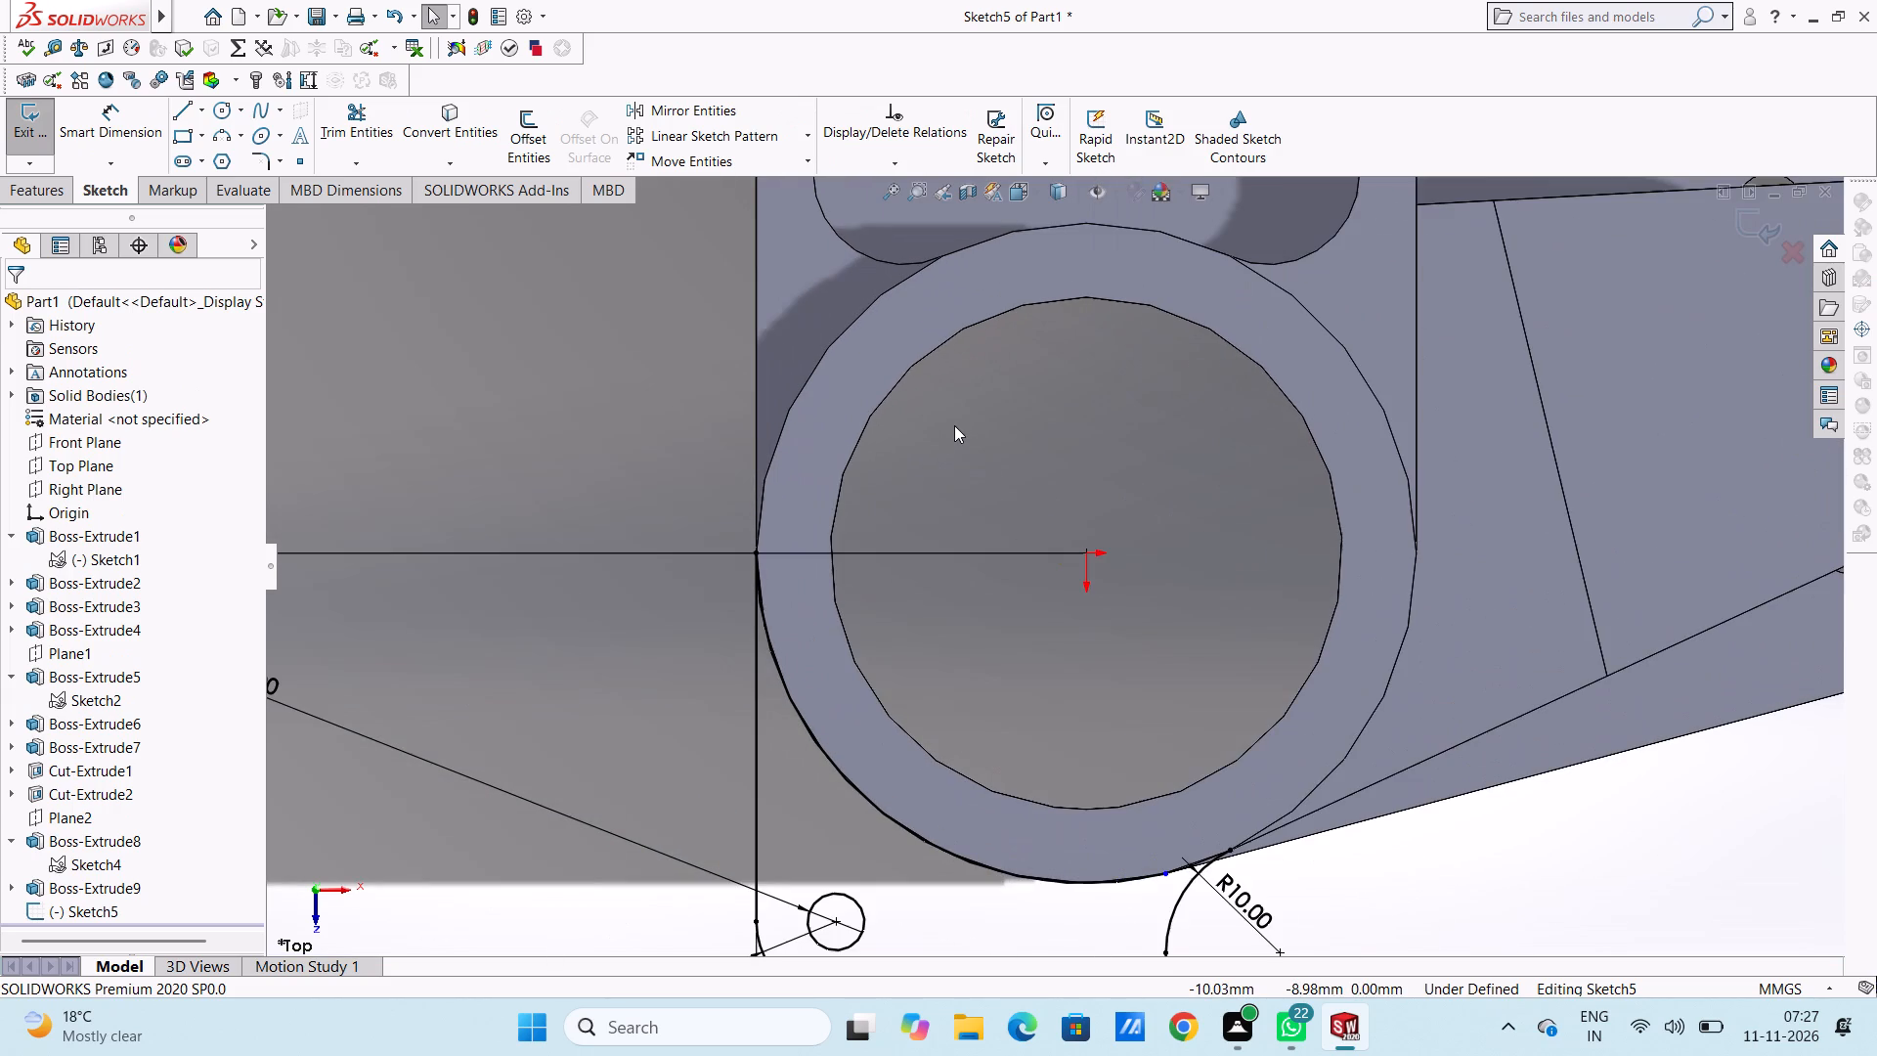
{"action": "left_click", "coordinate": [222, 112]}
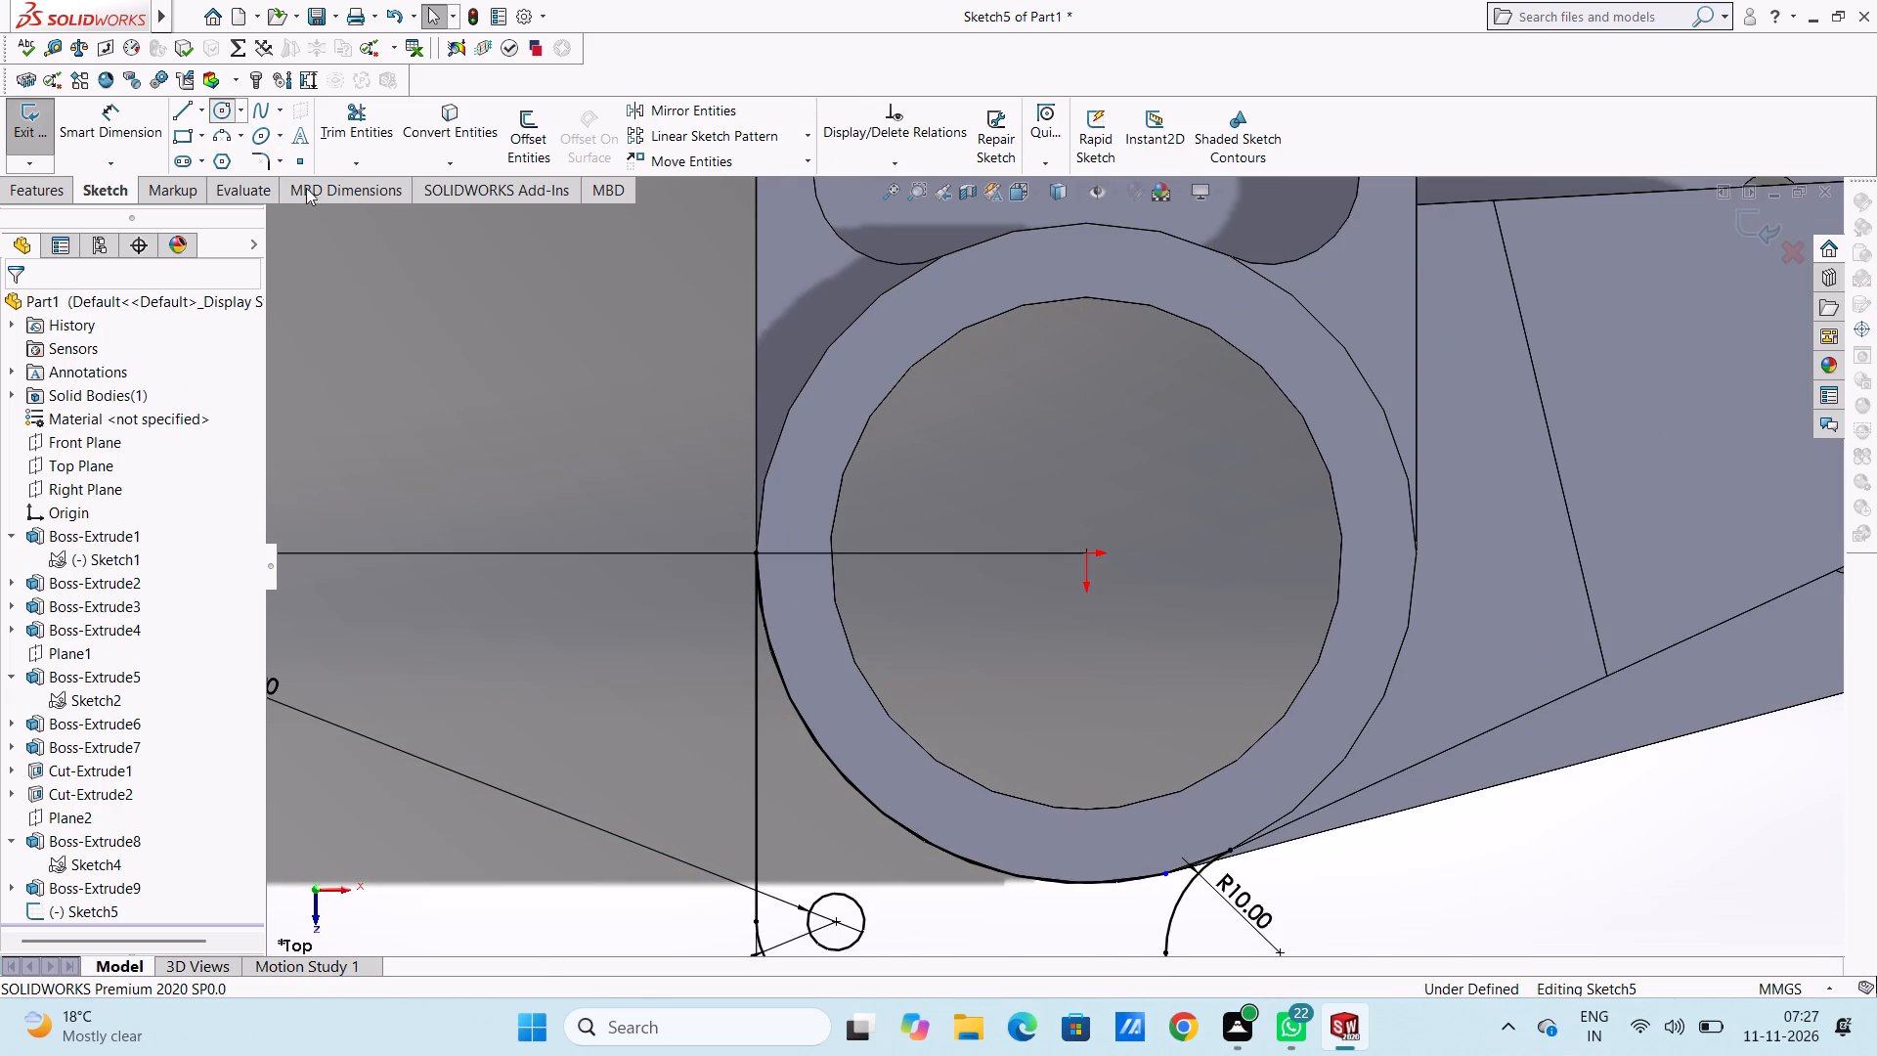
{"action": "left_click", "coordinate": [1086, 556]}
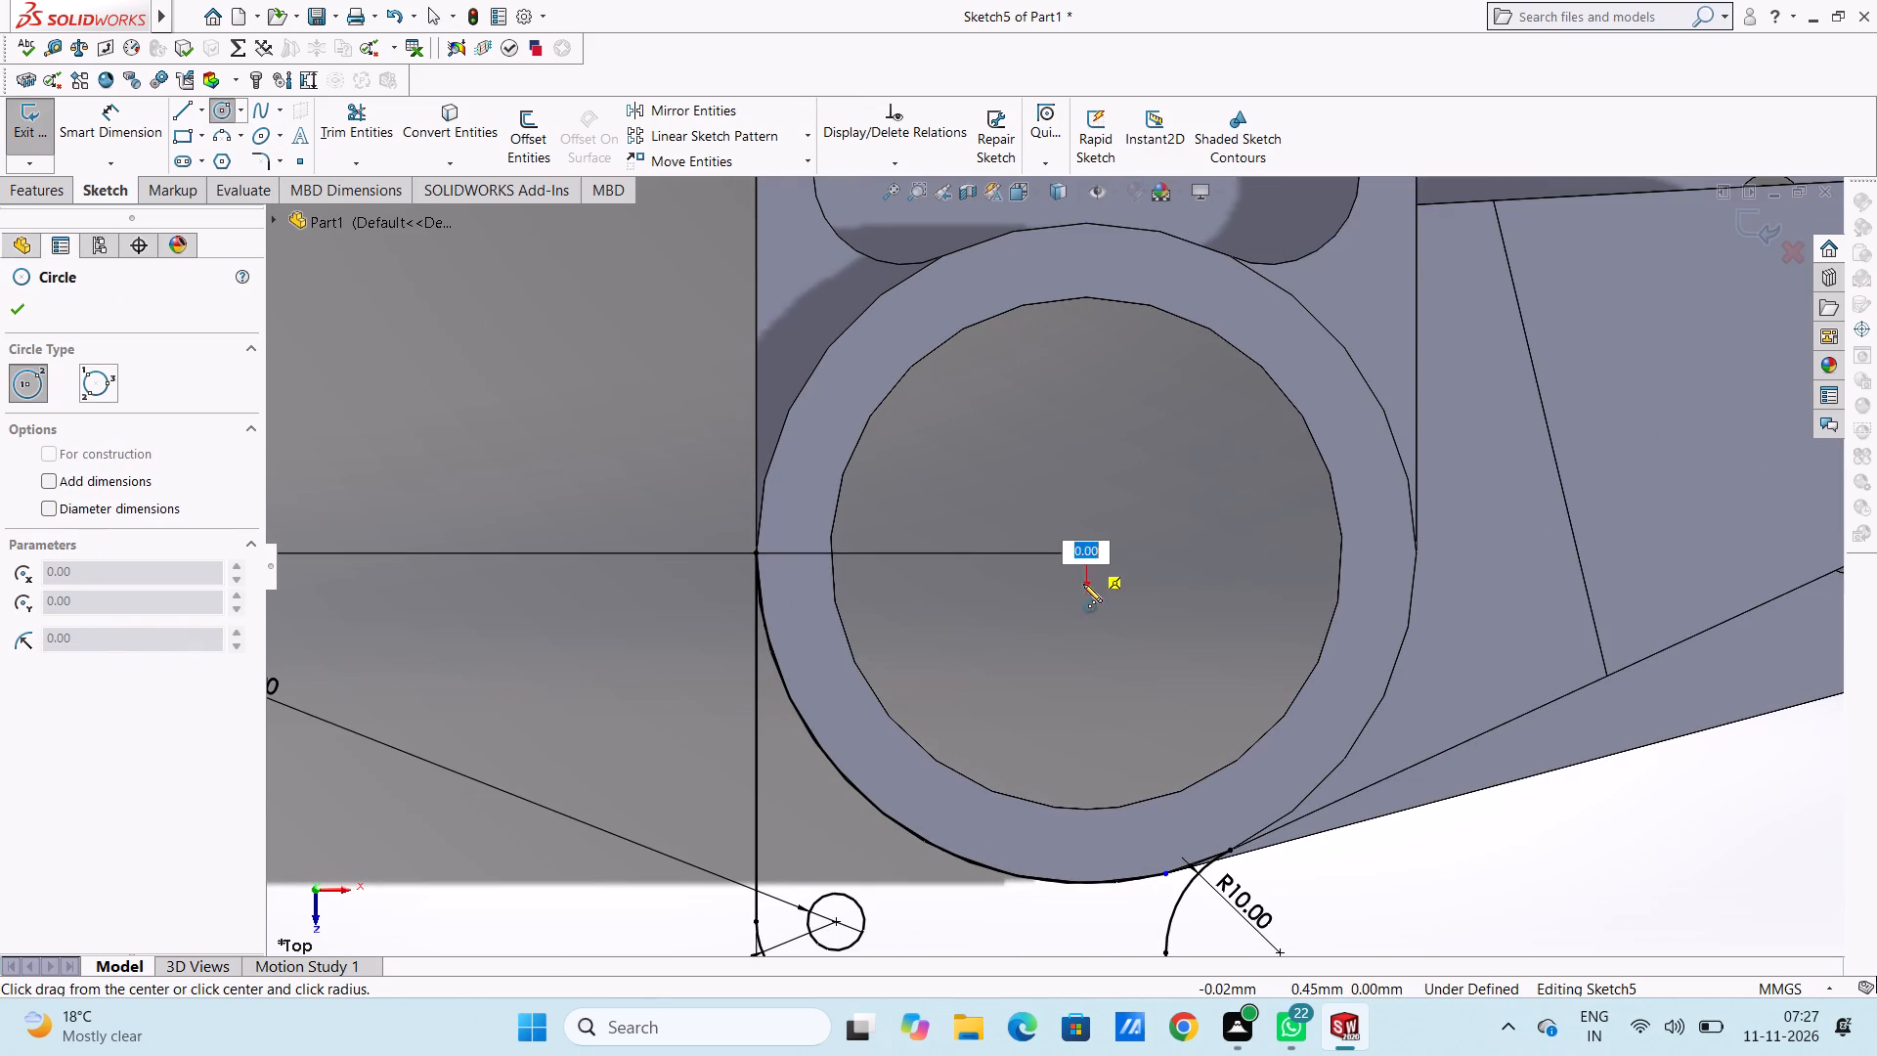
{"action": "left_click", "coordinate": [1163, 799]}
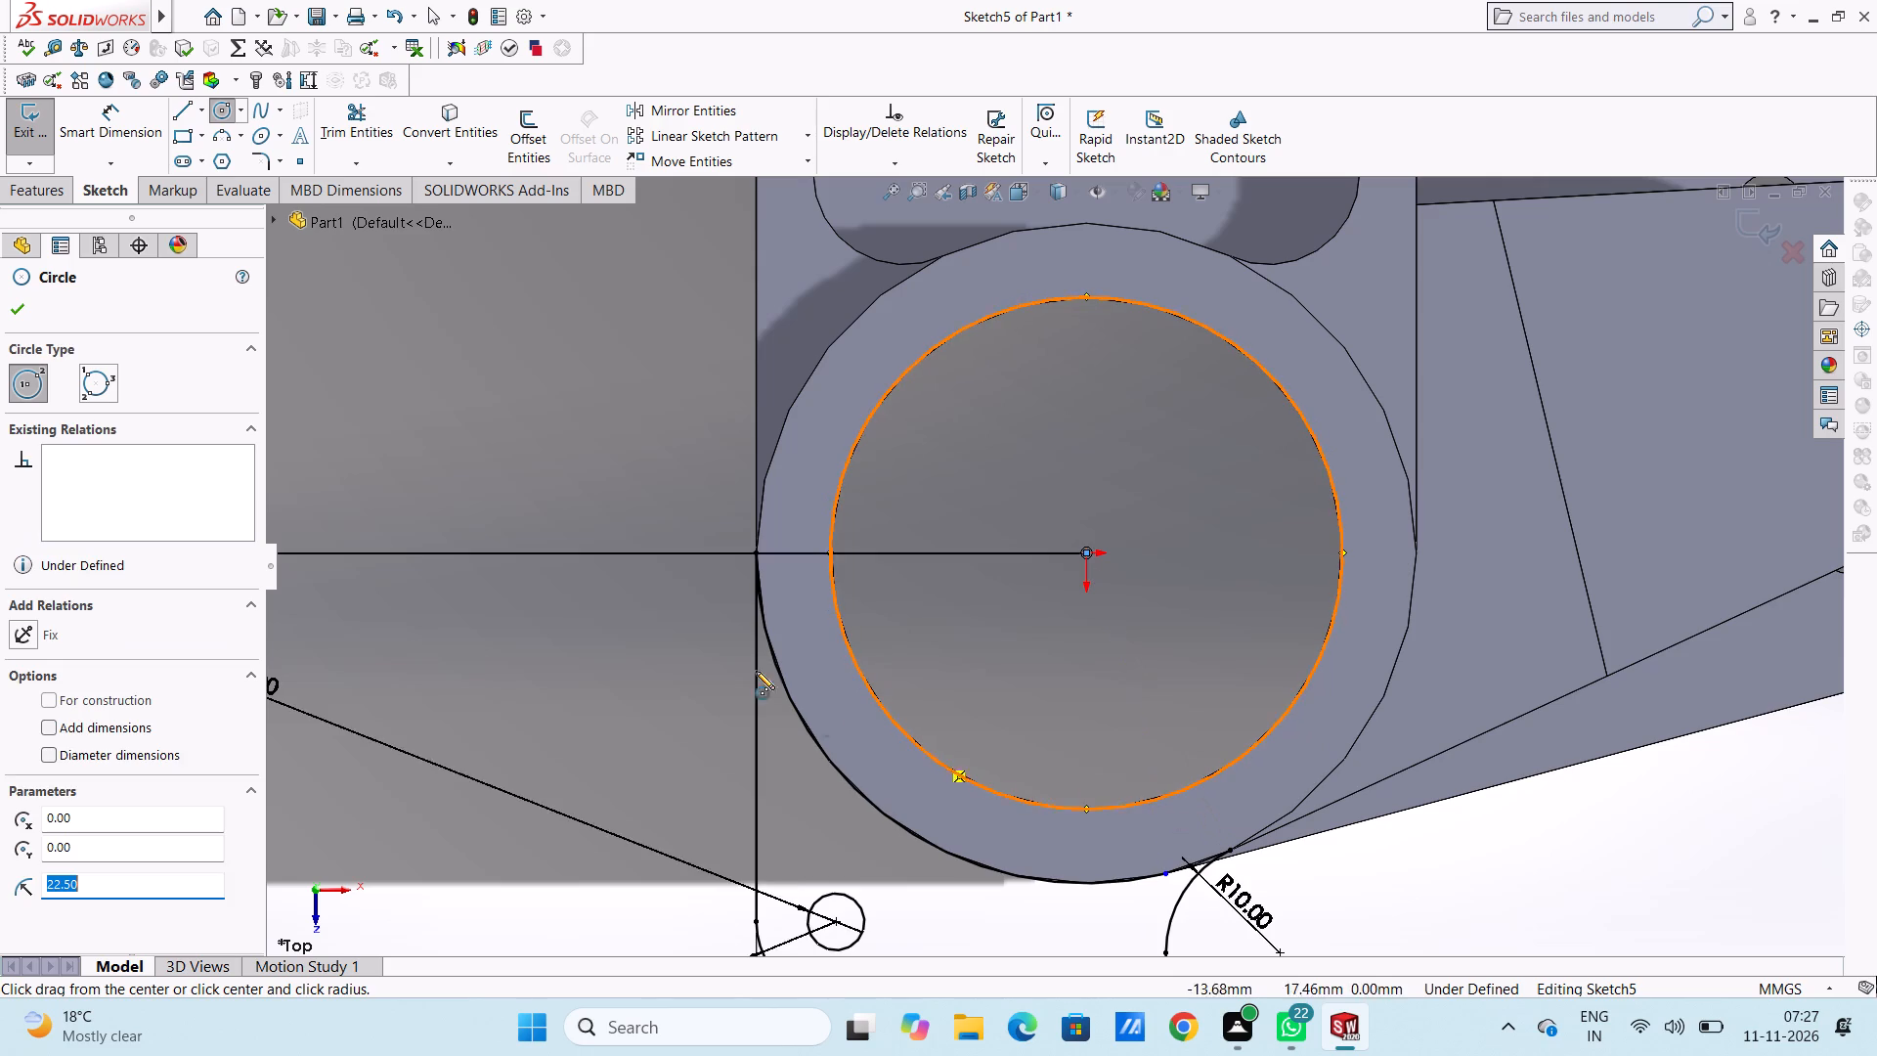
{"action": "right_click", "coordinate": [548, 441]}
{"action": "left_click", "coordinate": [590, 454]}
{"action": "left_click", "coordinate": [573, 454]}
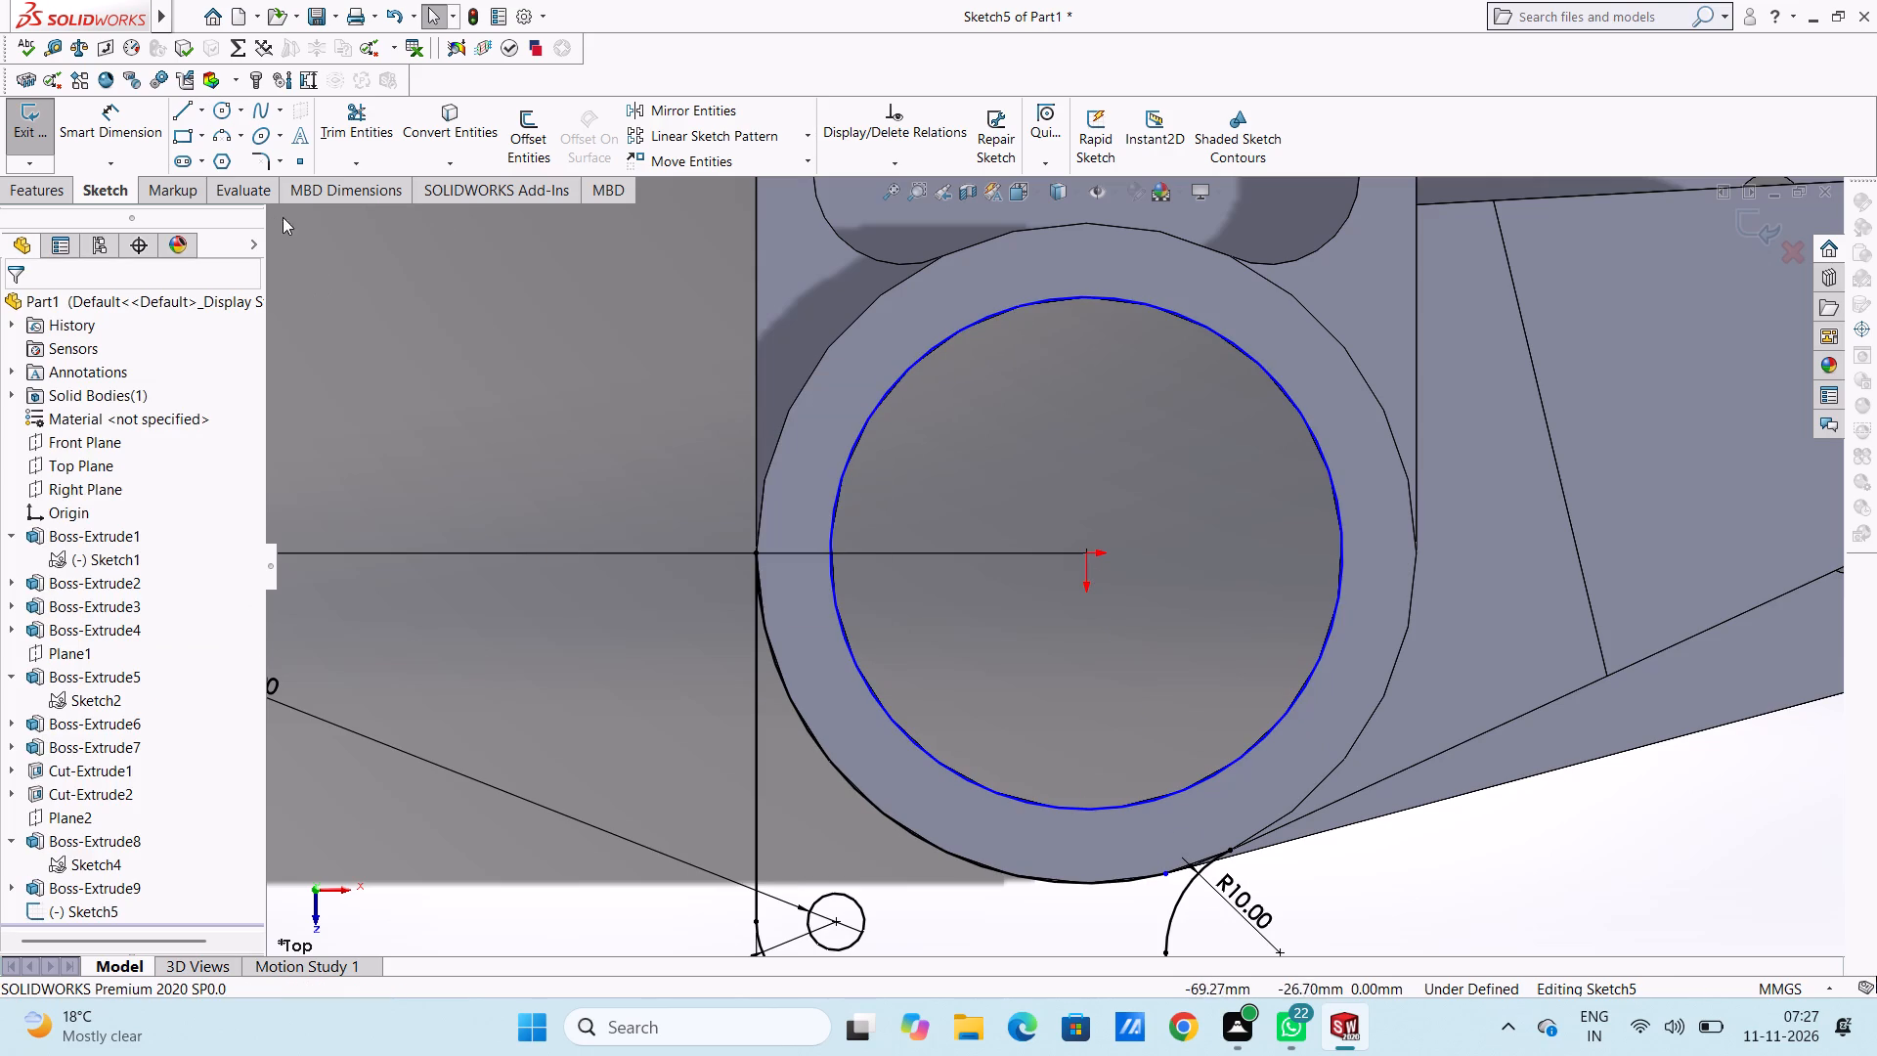
Draw a horizontal and a vertical line from the two ends of the lug's outer arc inward past the bore circle.
{"action": "left_click", "coordinate": [185, 113]}
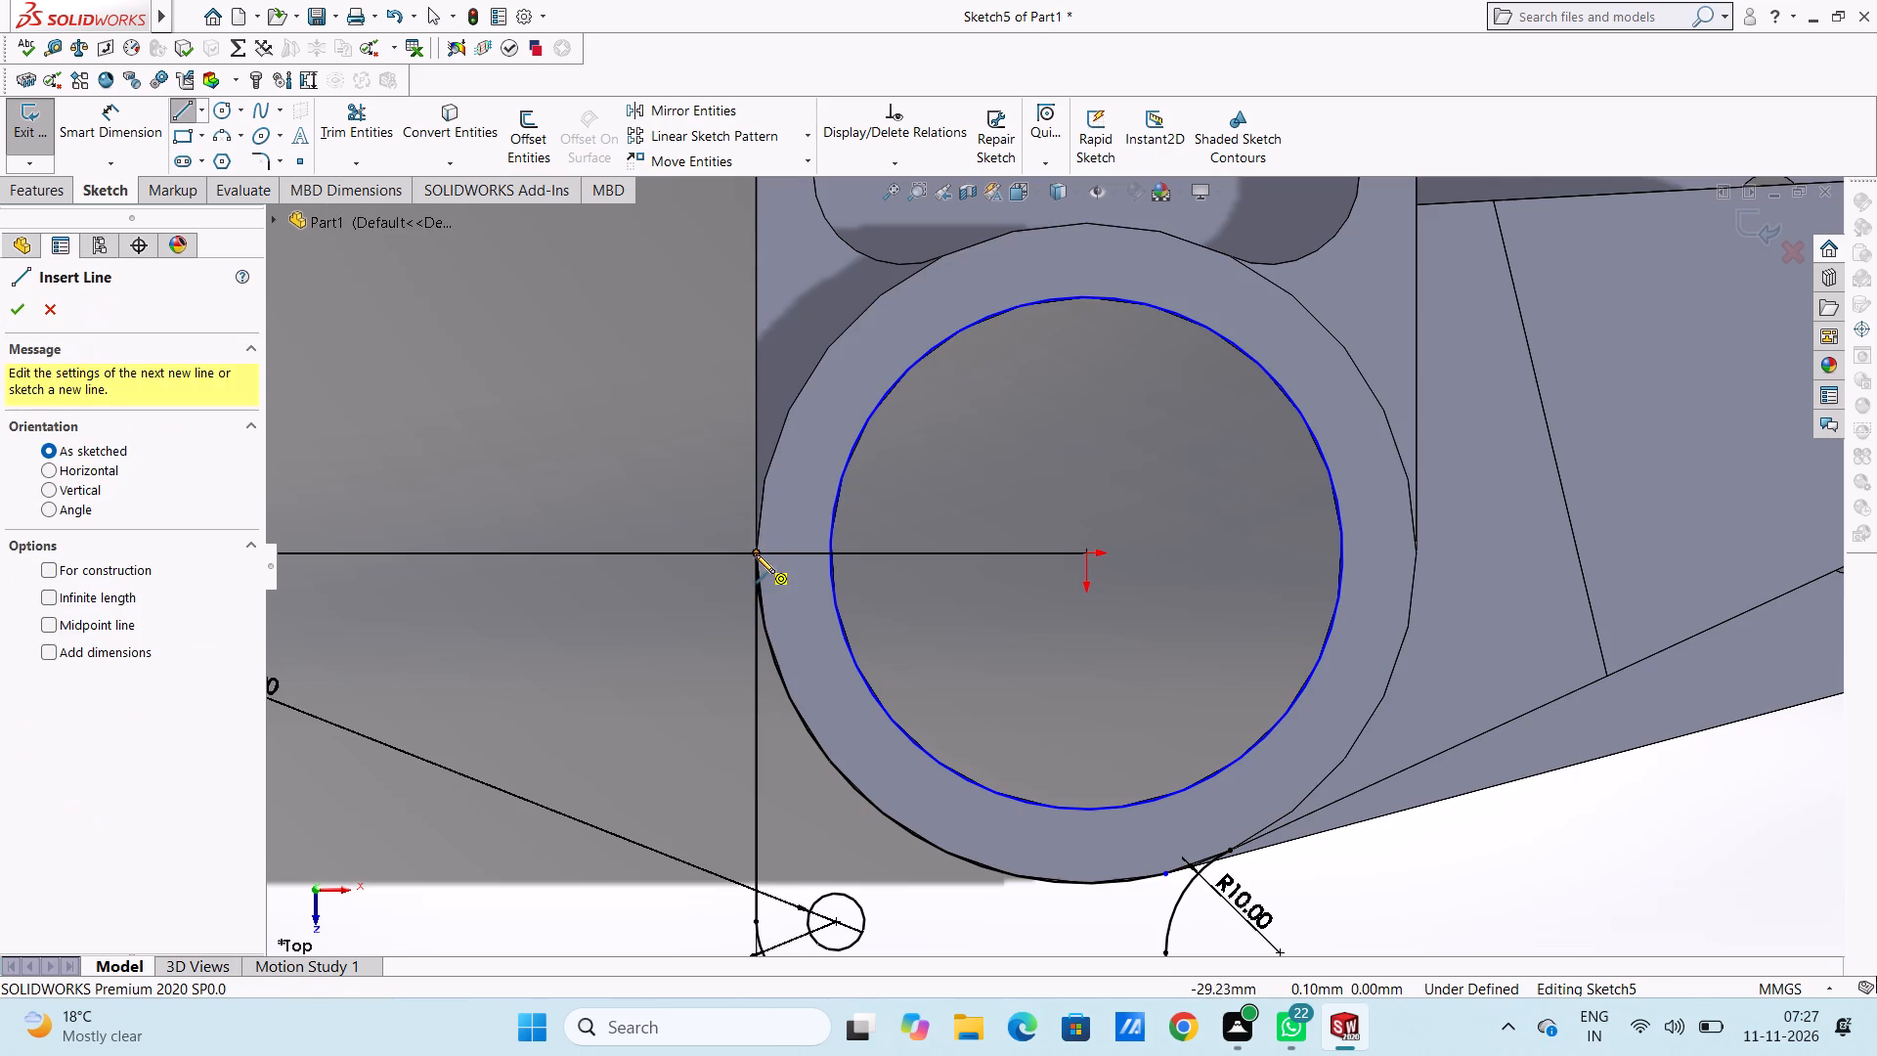
{"action": "left_click", "coordinate": [758, 555]}
{"action": "left_click", "coordinate": [922, 557]}
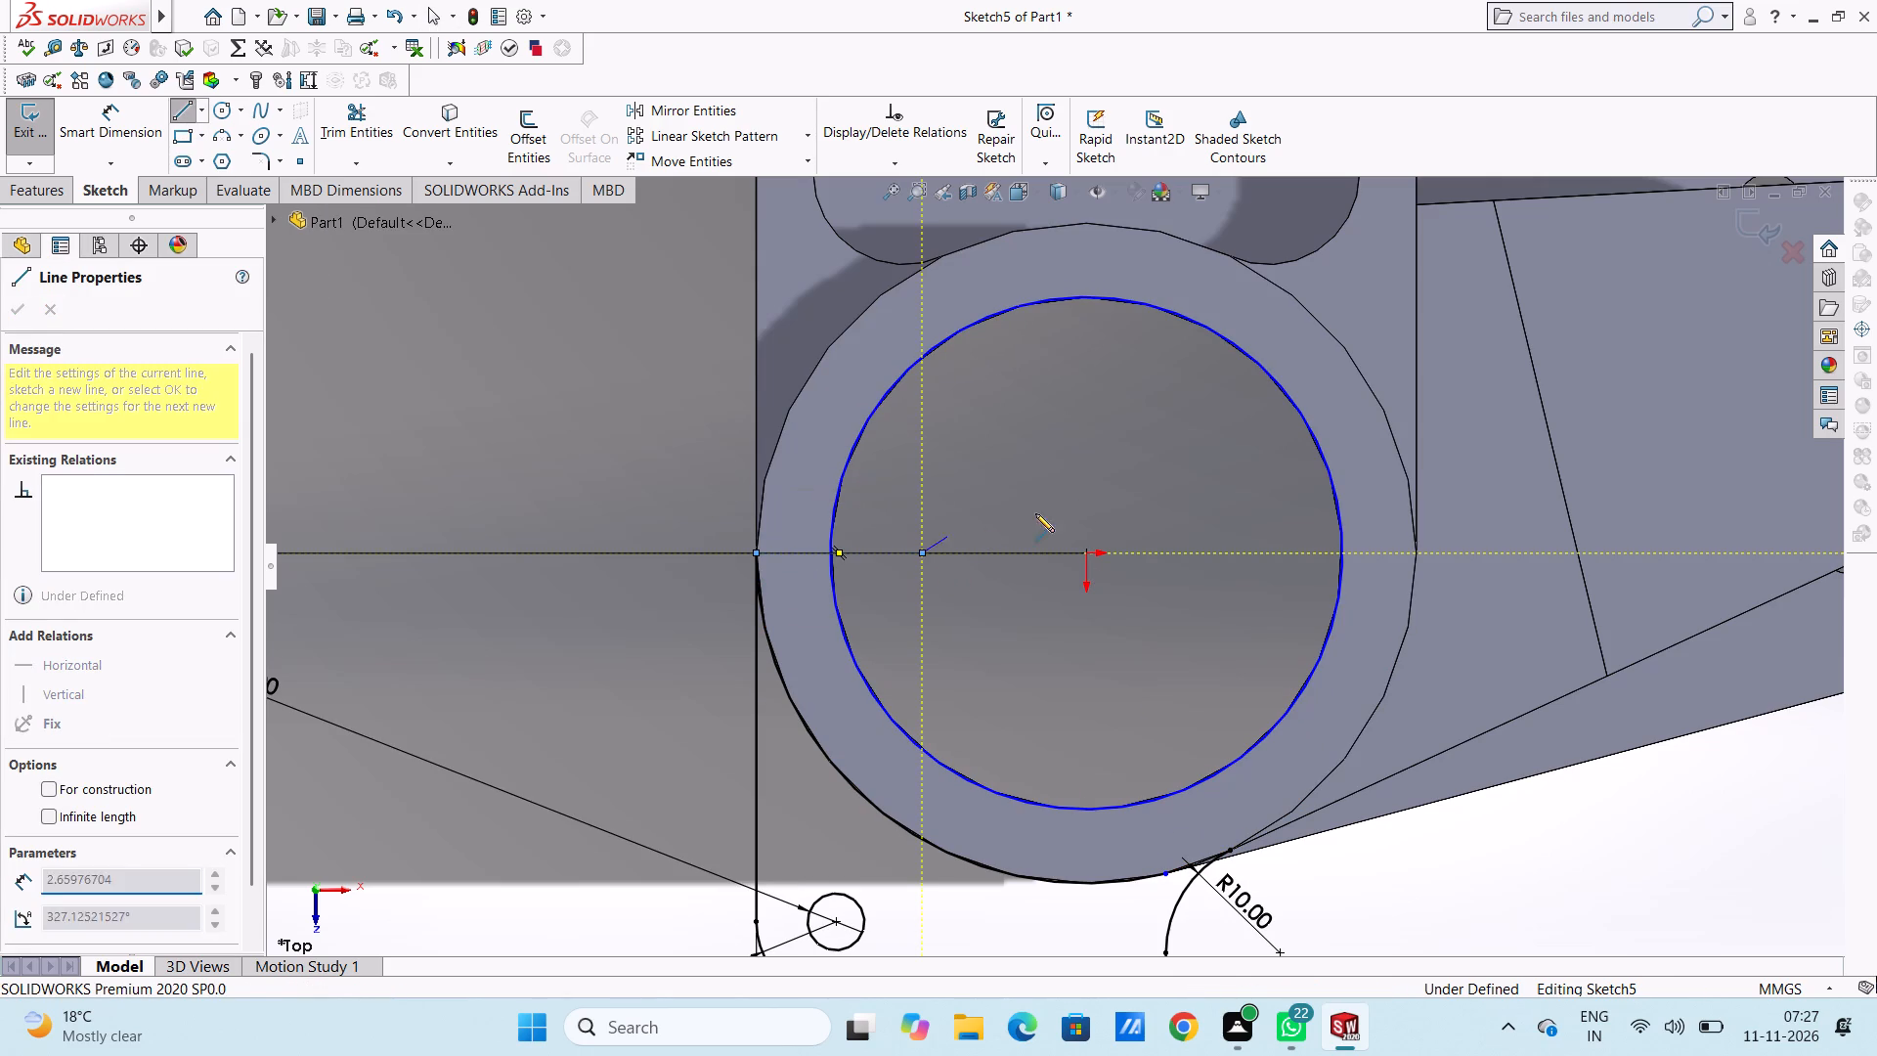
{"action": "right_click", "coordinate": [1116, 472]}
{"action": "left_click", "coordinate": [1138, 486]}
{"action": "left_click", "coordinate": [1112, 493]}
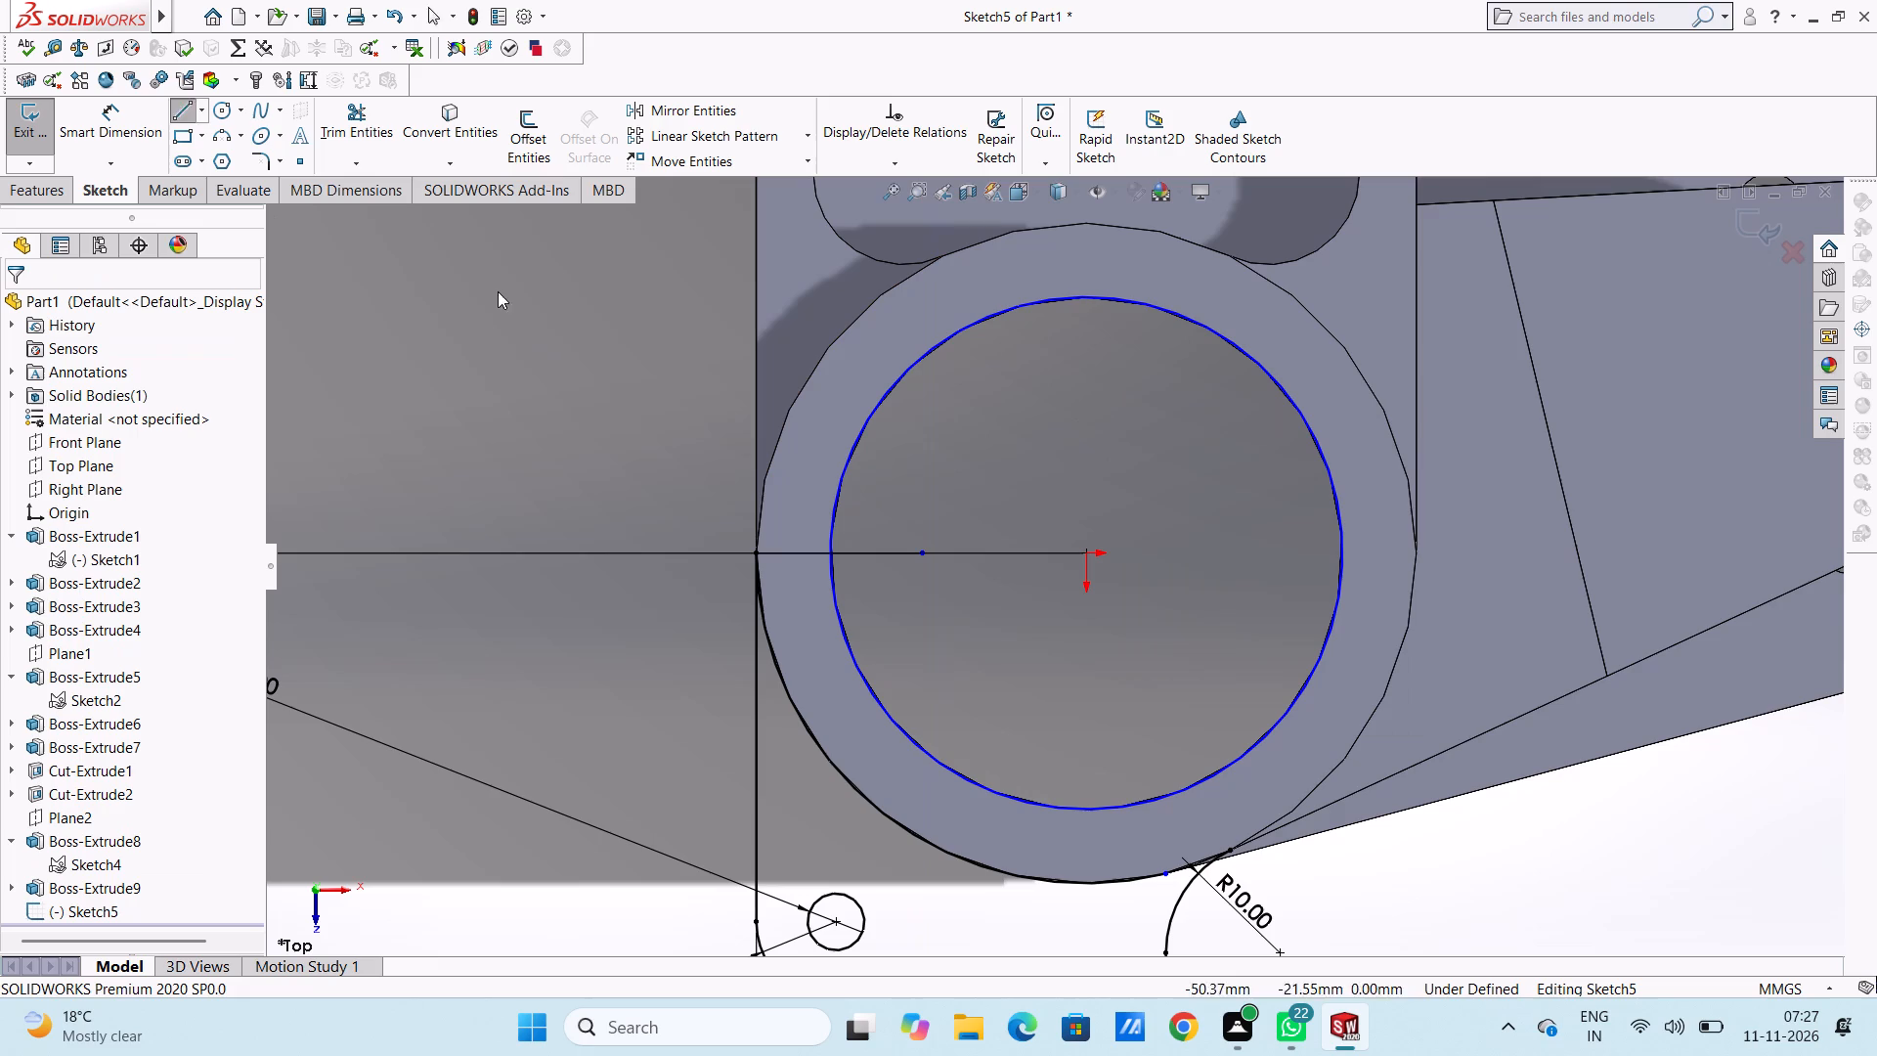
{"action": "left_click", "coordinate": [189, 118]}
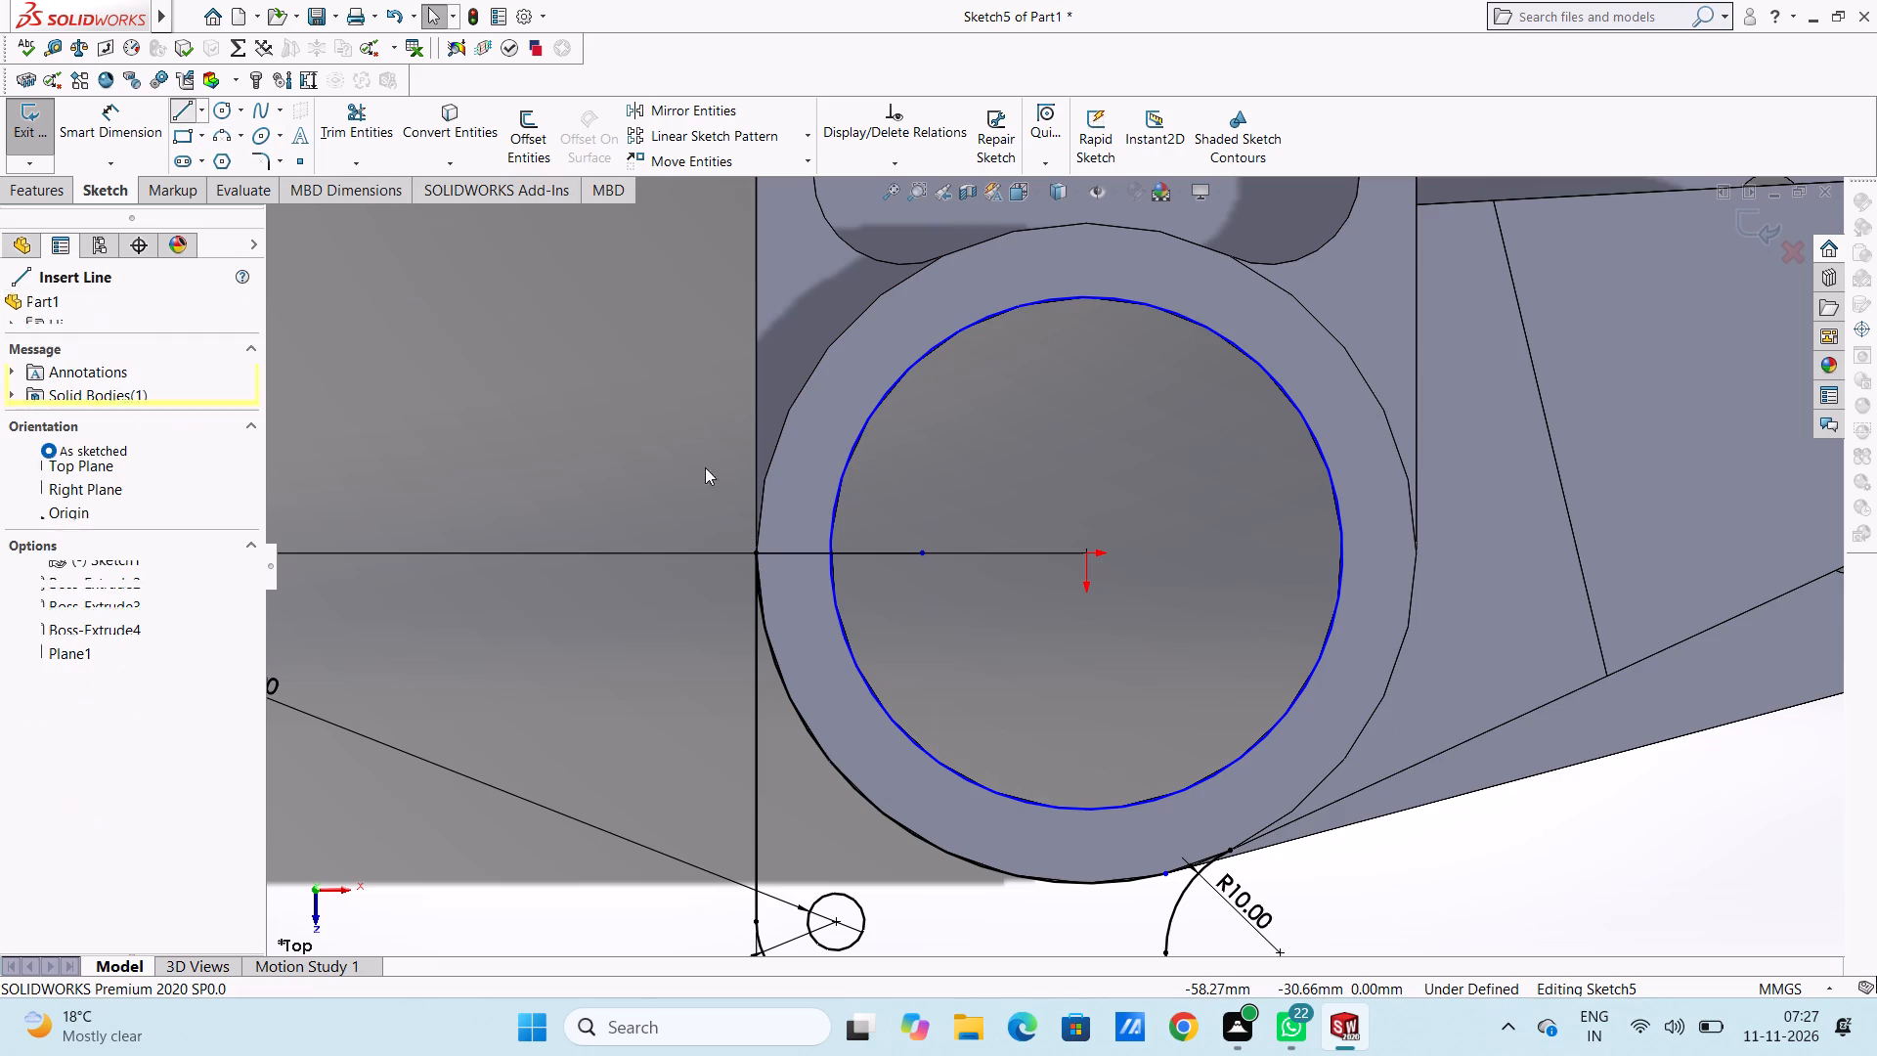
{"action": "left_click", "coordinate": [1230, 853]}
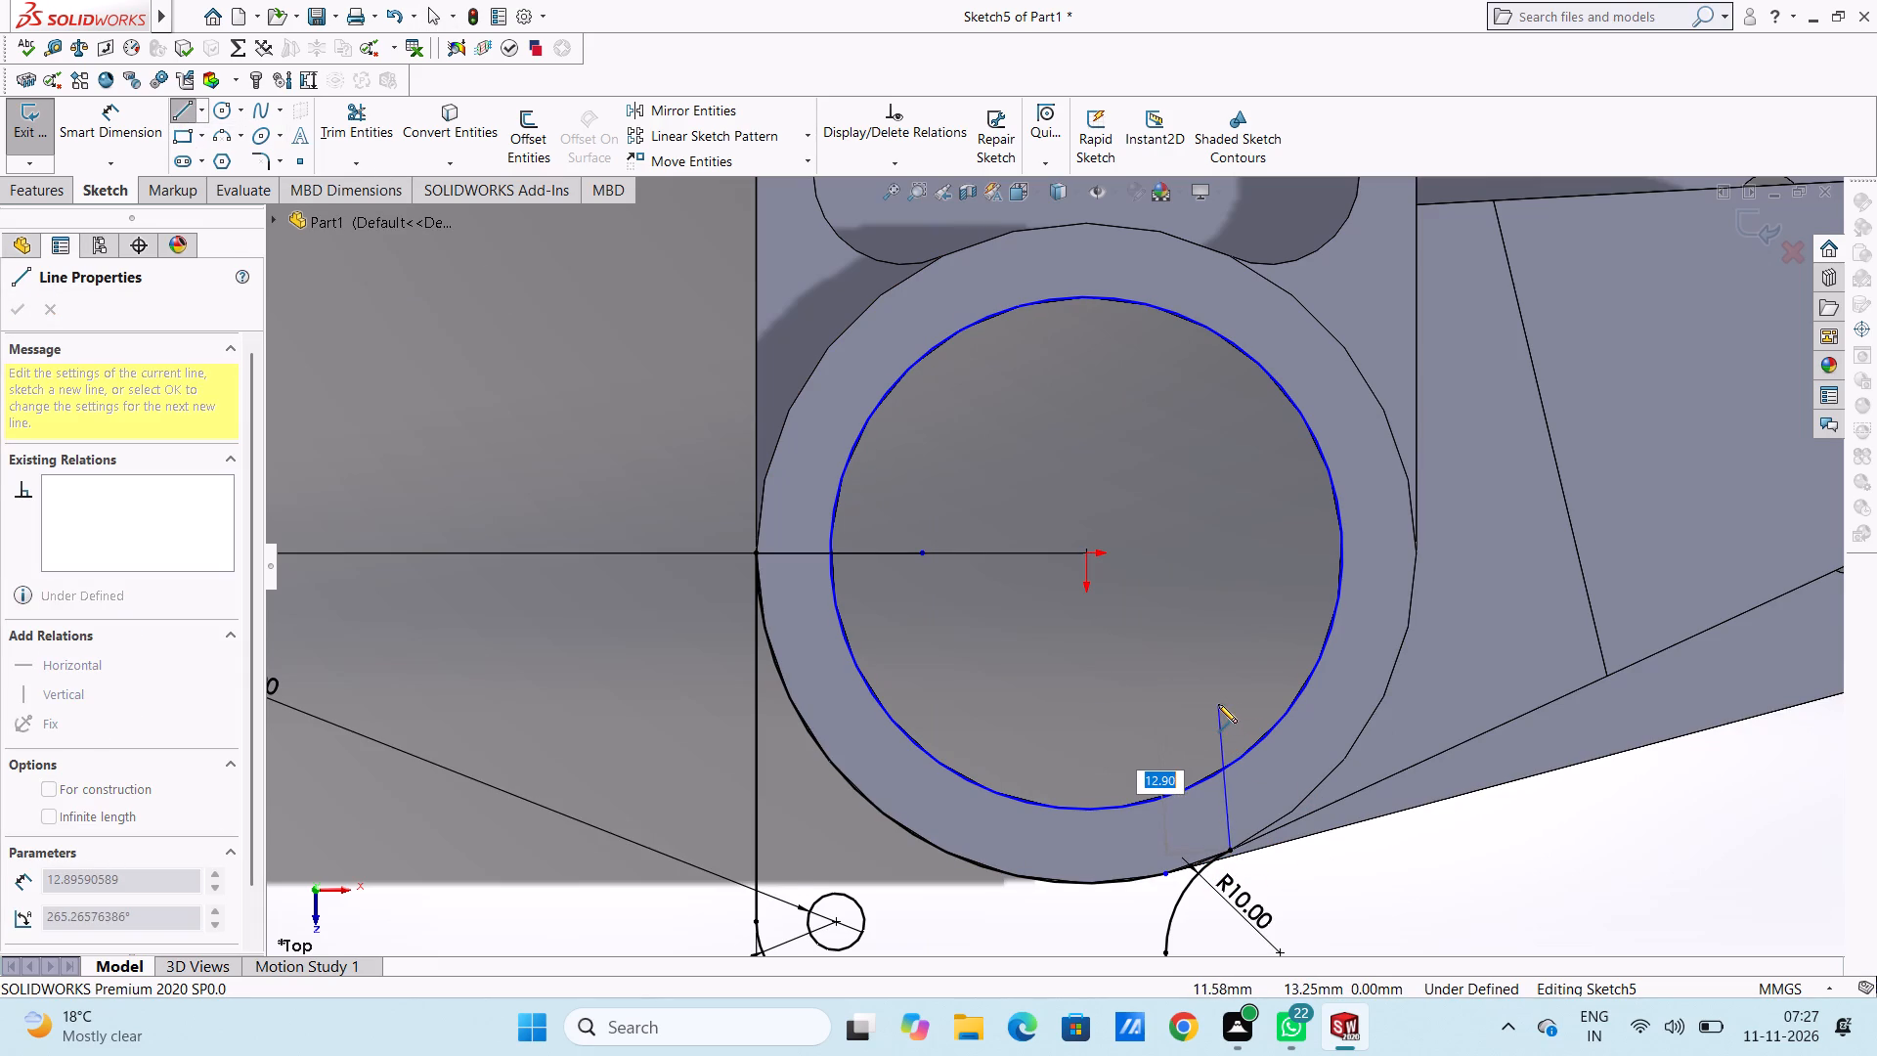
{"action": "left_click", "coordinate": [1229, 706]}
{"action": "right_click", "coordinate": [1183, 513]}
{"action": "double_click", "coordinate": [1226, 536]}
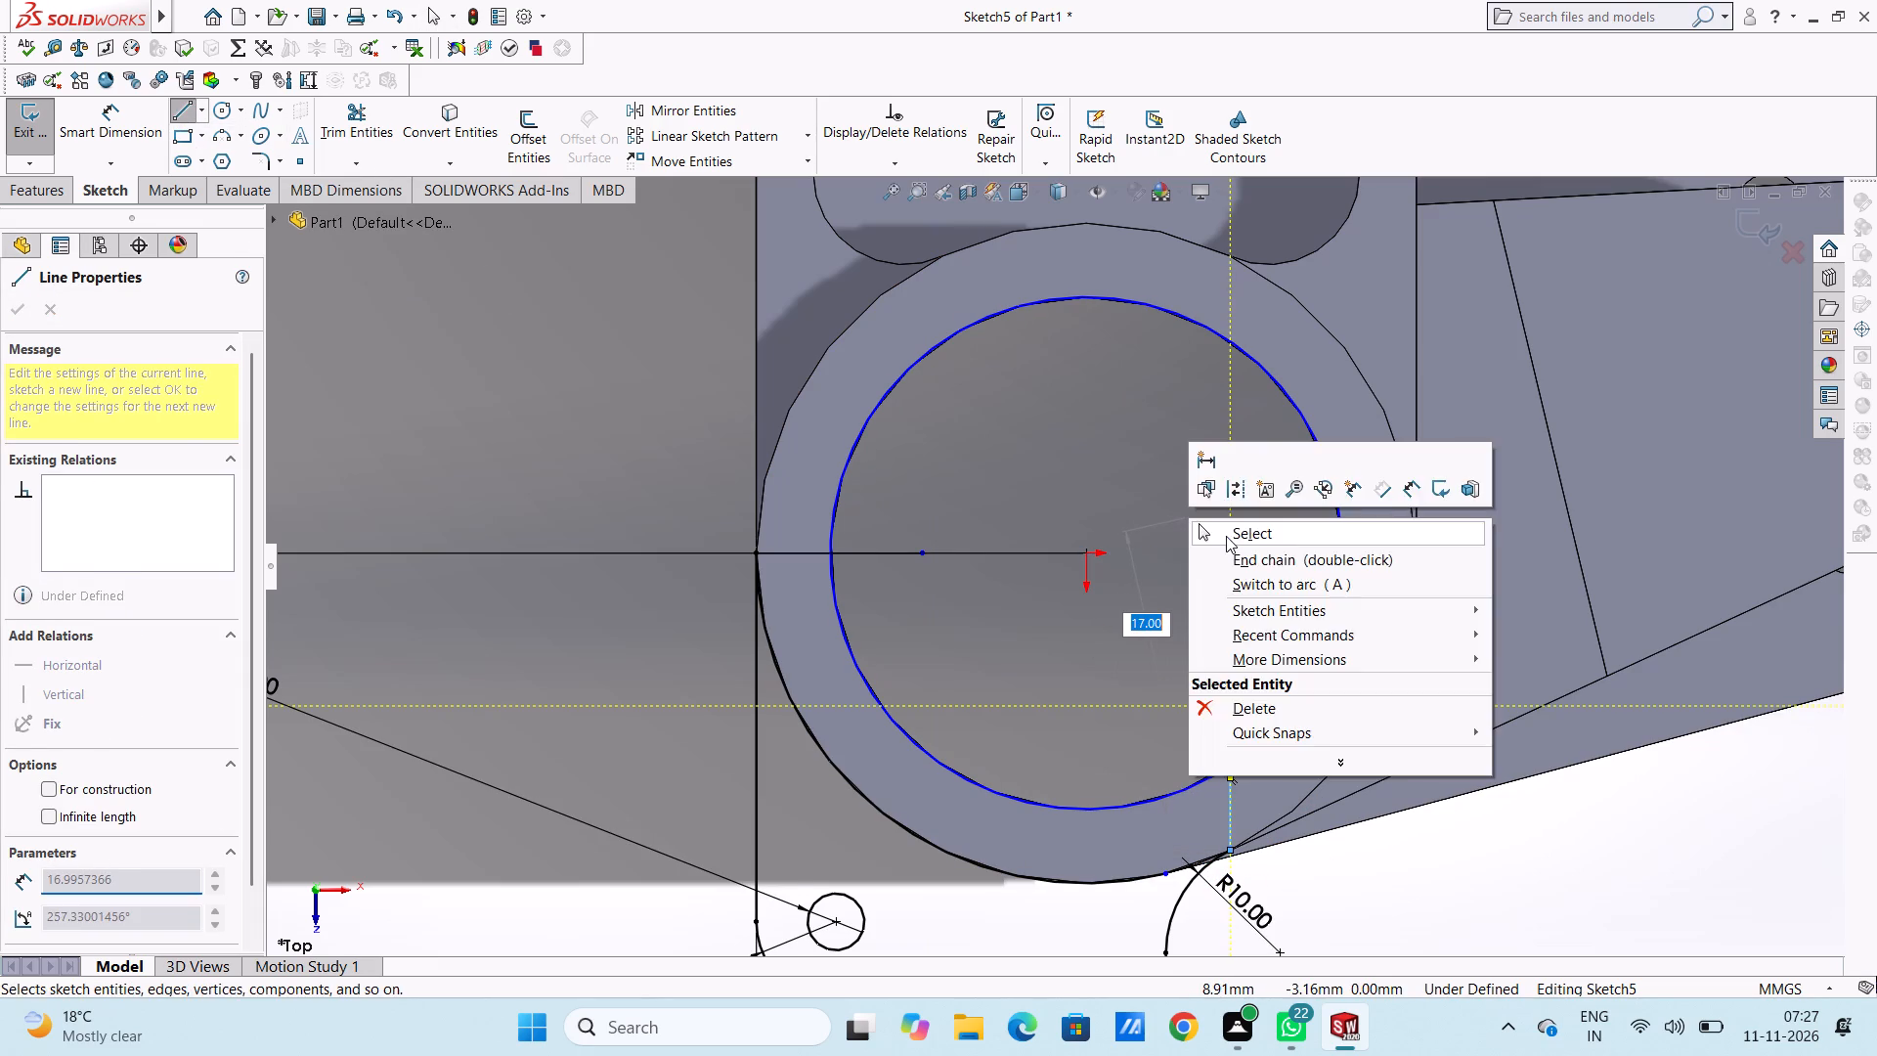
Dimension the bore circle's diameter.
{"action": "left_click", "coordinate": [81, 112]}
{"action": "scroll", "coordinate": [900, 518], "scroll_direction": "up", "scroll_amount": 5}
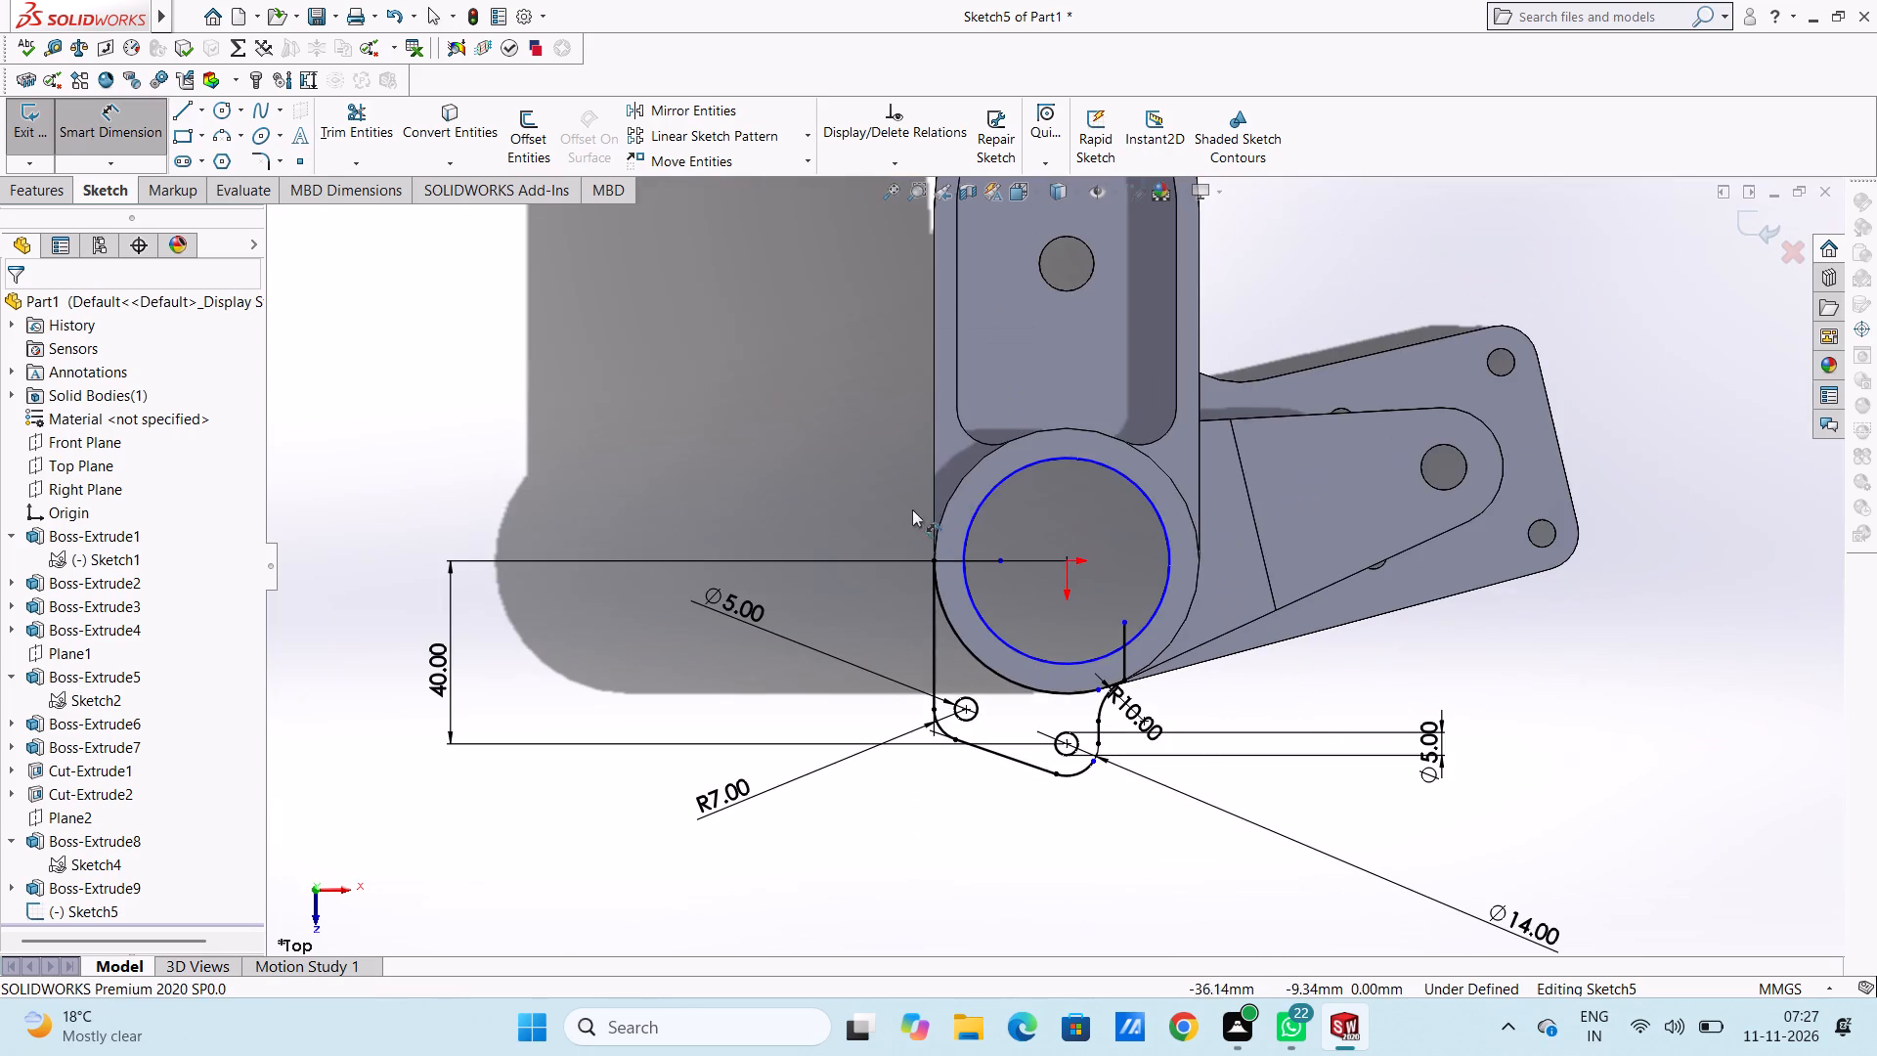
{"action": "left_click", "coordinate": [994, 489]}
{"action": "left_click", "coordinate": [783, 354]}
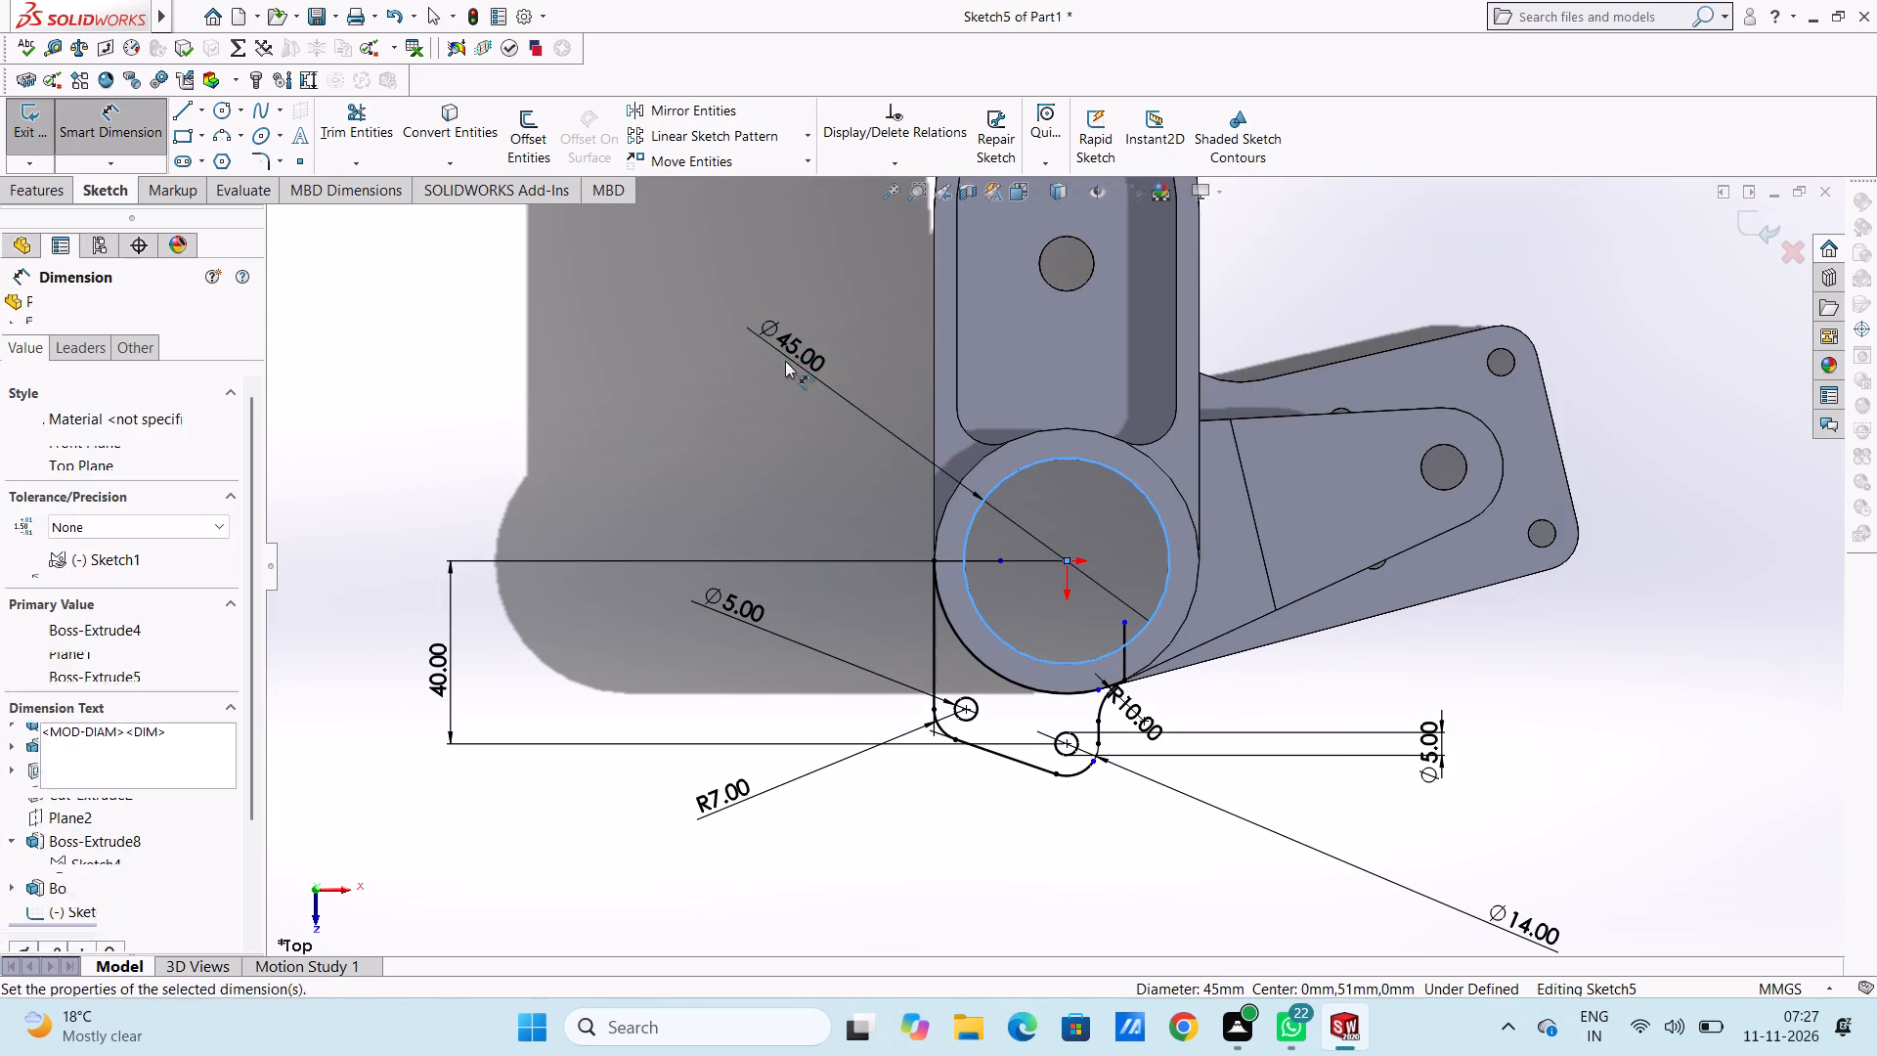
{"action": "left_click", "coordinate": [690, 328]}
{"action": "left_click", "coordinate": [653, 335]}
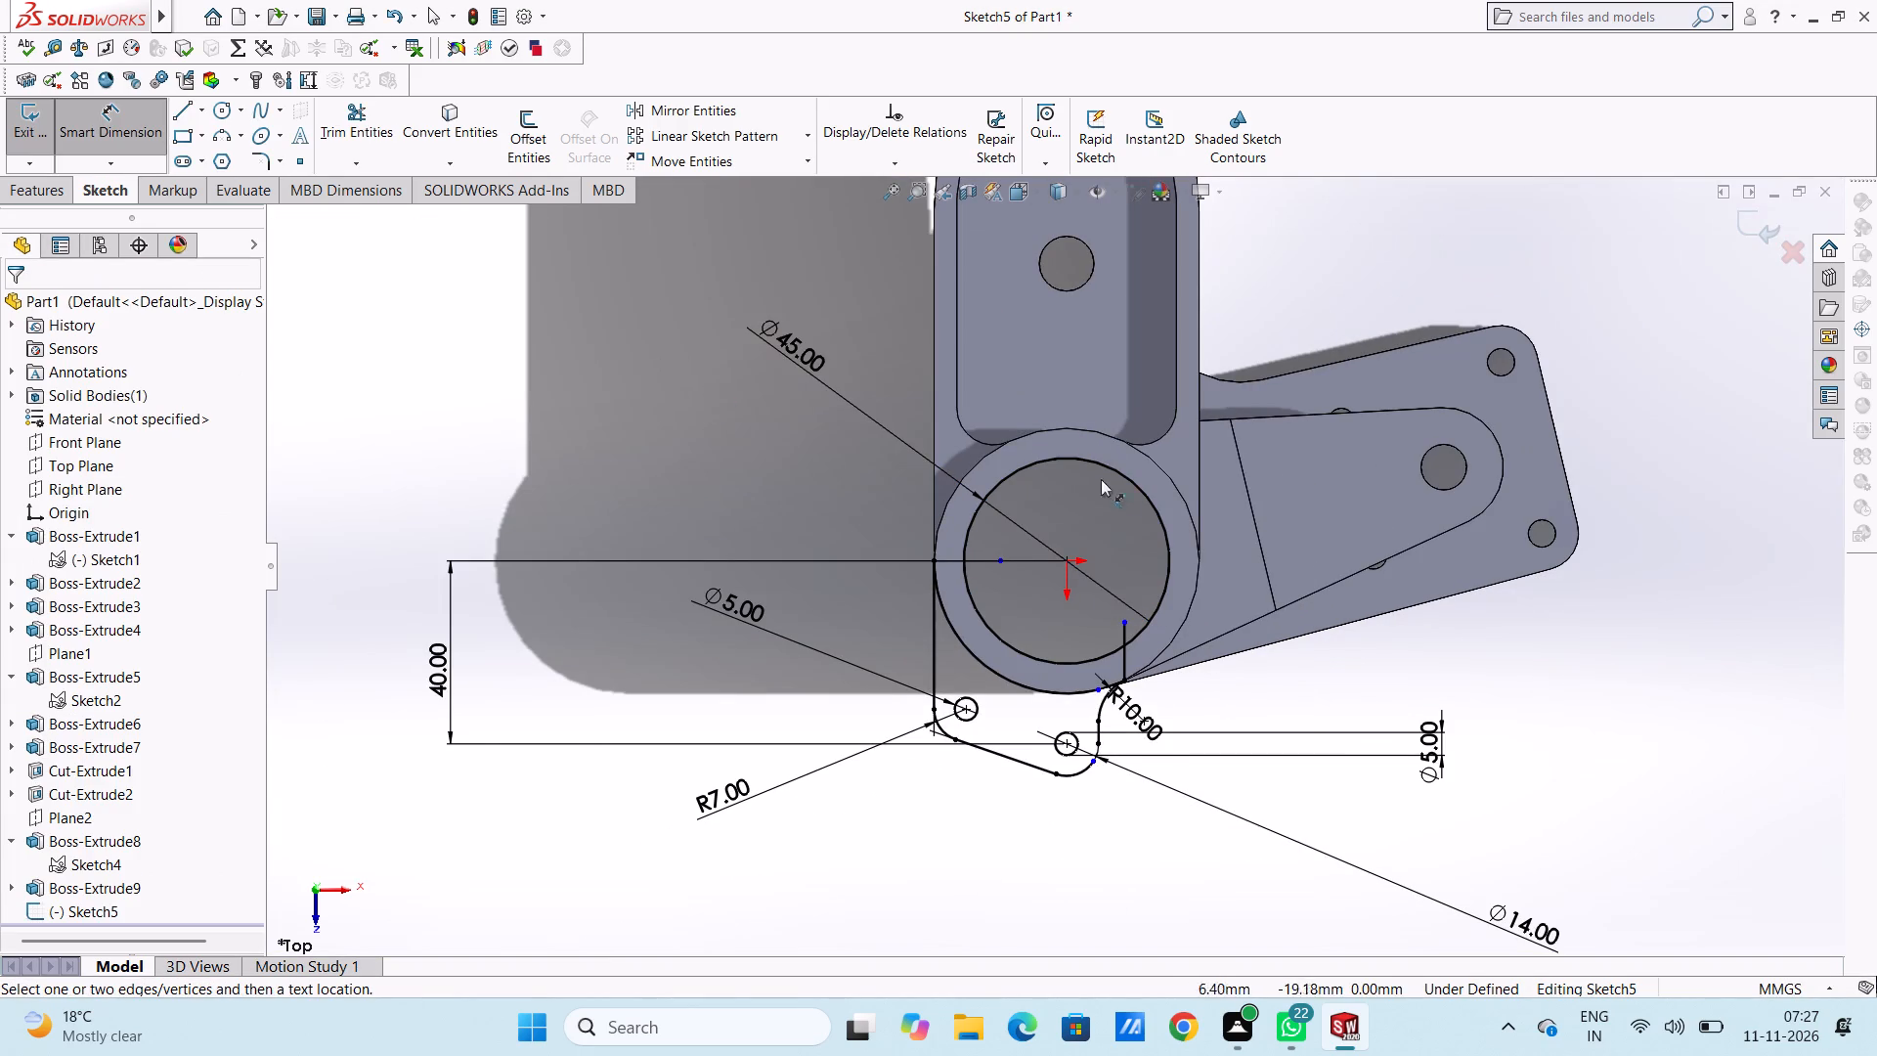
Trim the bore circle's unused arc and both line ends inside the bore, leaving a closed ring segment in the cylinder wall.
{"action": "scroll", "coordinate": [1112, 482], "scroll_direction": "down", "scroll_amount": 3}
{"action": "left_click", "coordinate": [333, 121]}
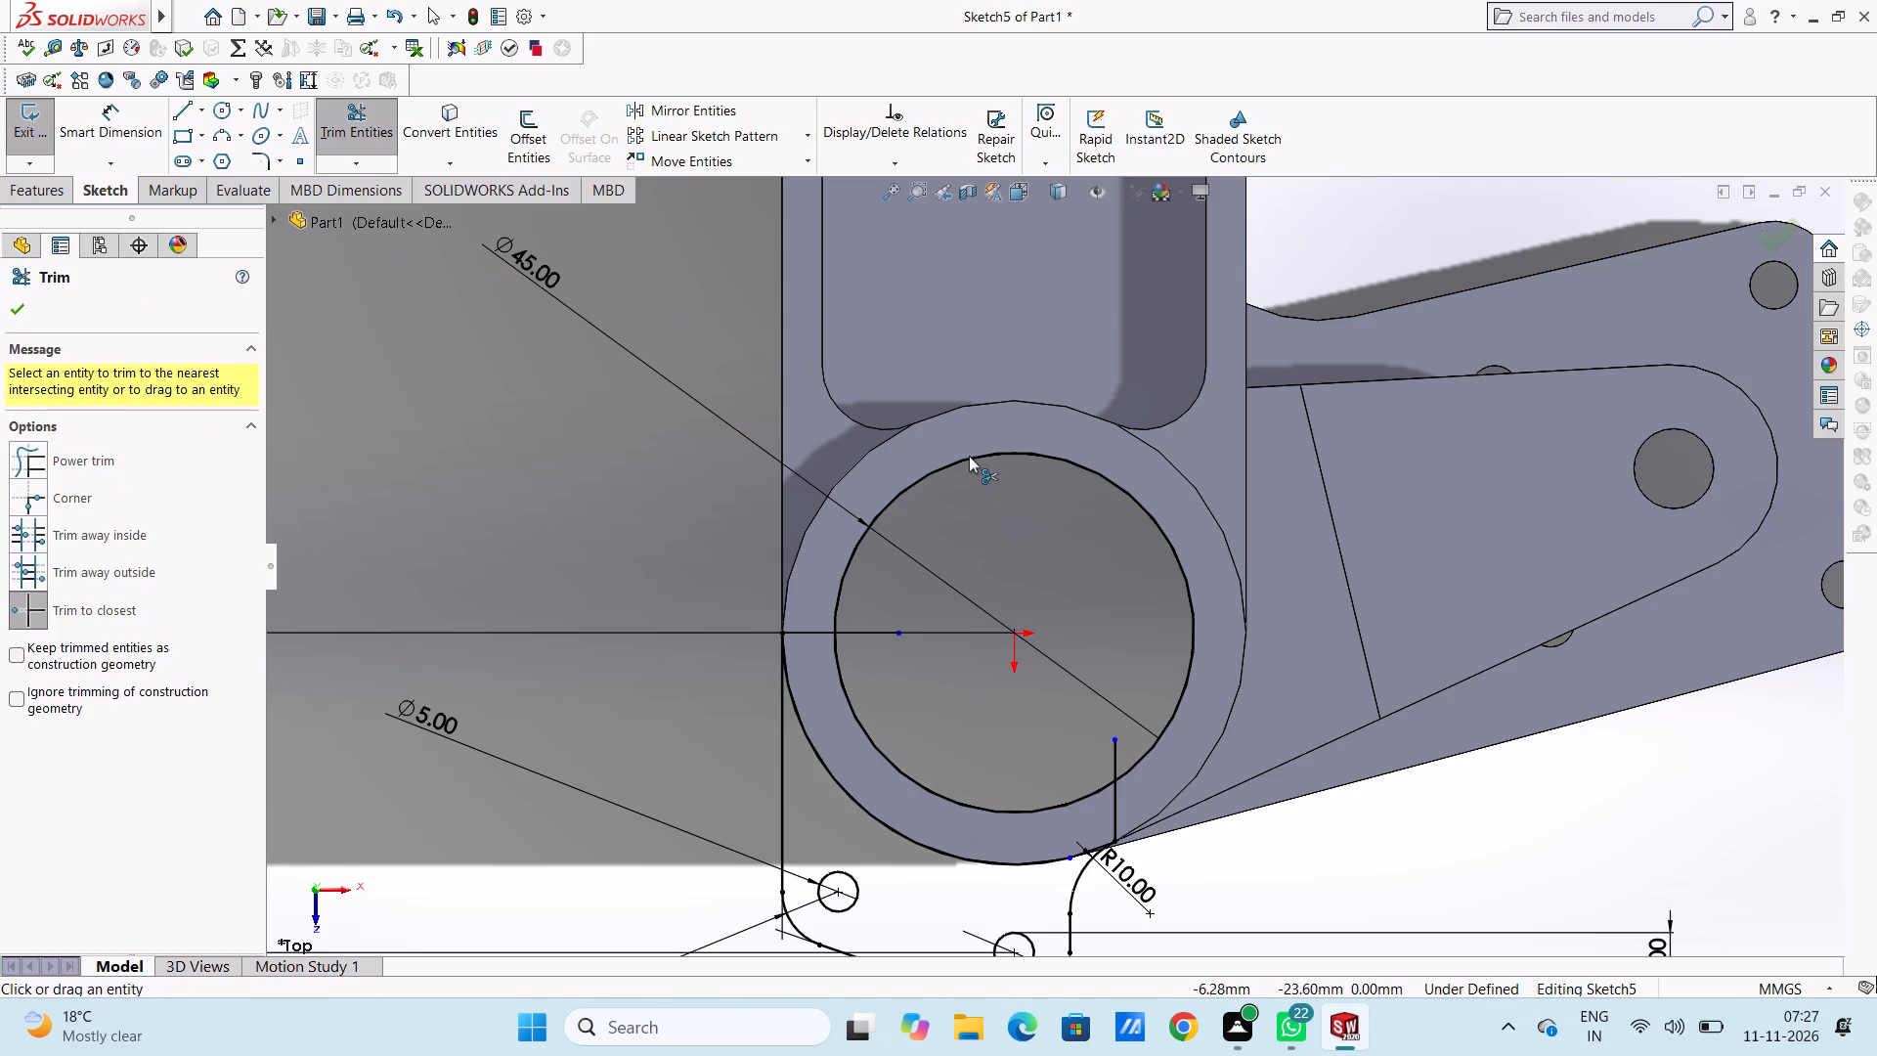
{"action": "left_click", "coordinate": [973, 456]}
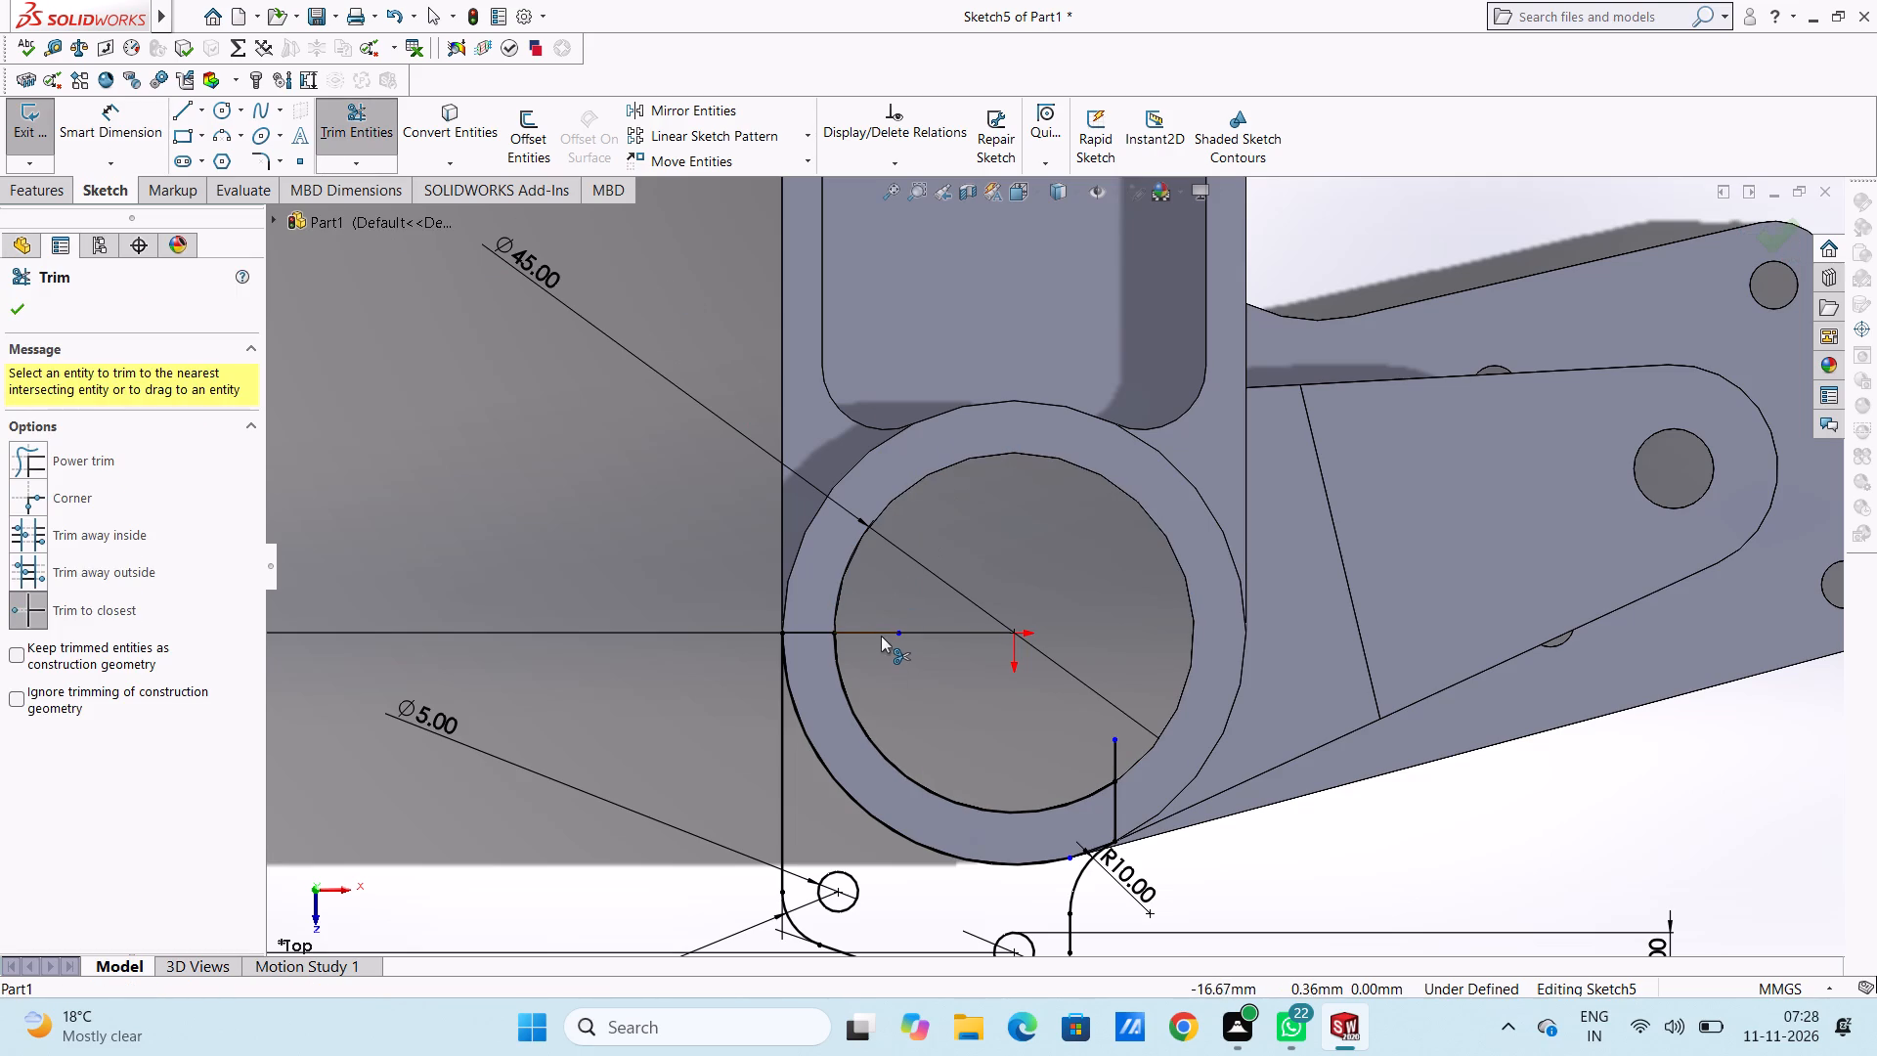
{"action": "left_click", "coordinate": [890, 627]}
{"action": "left_click", "coordinate": [886, 636]}
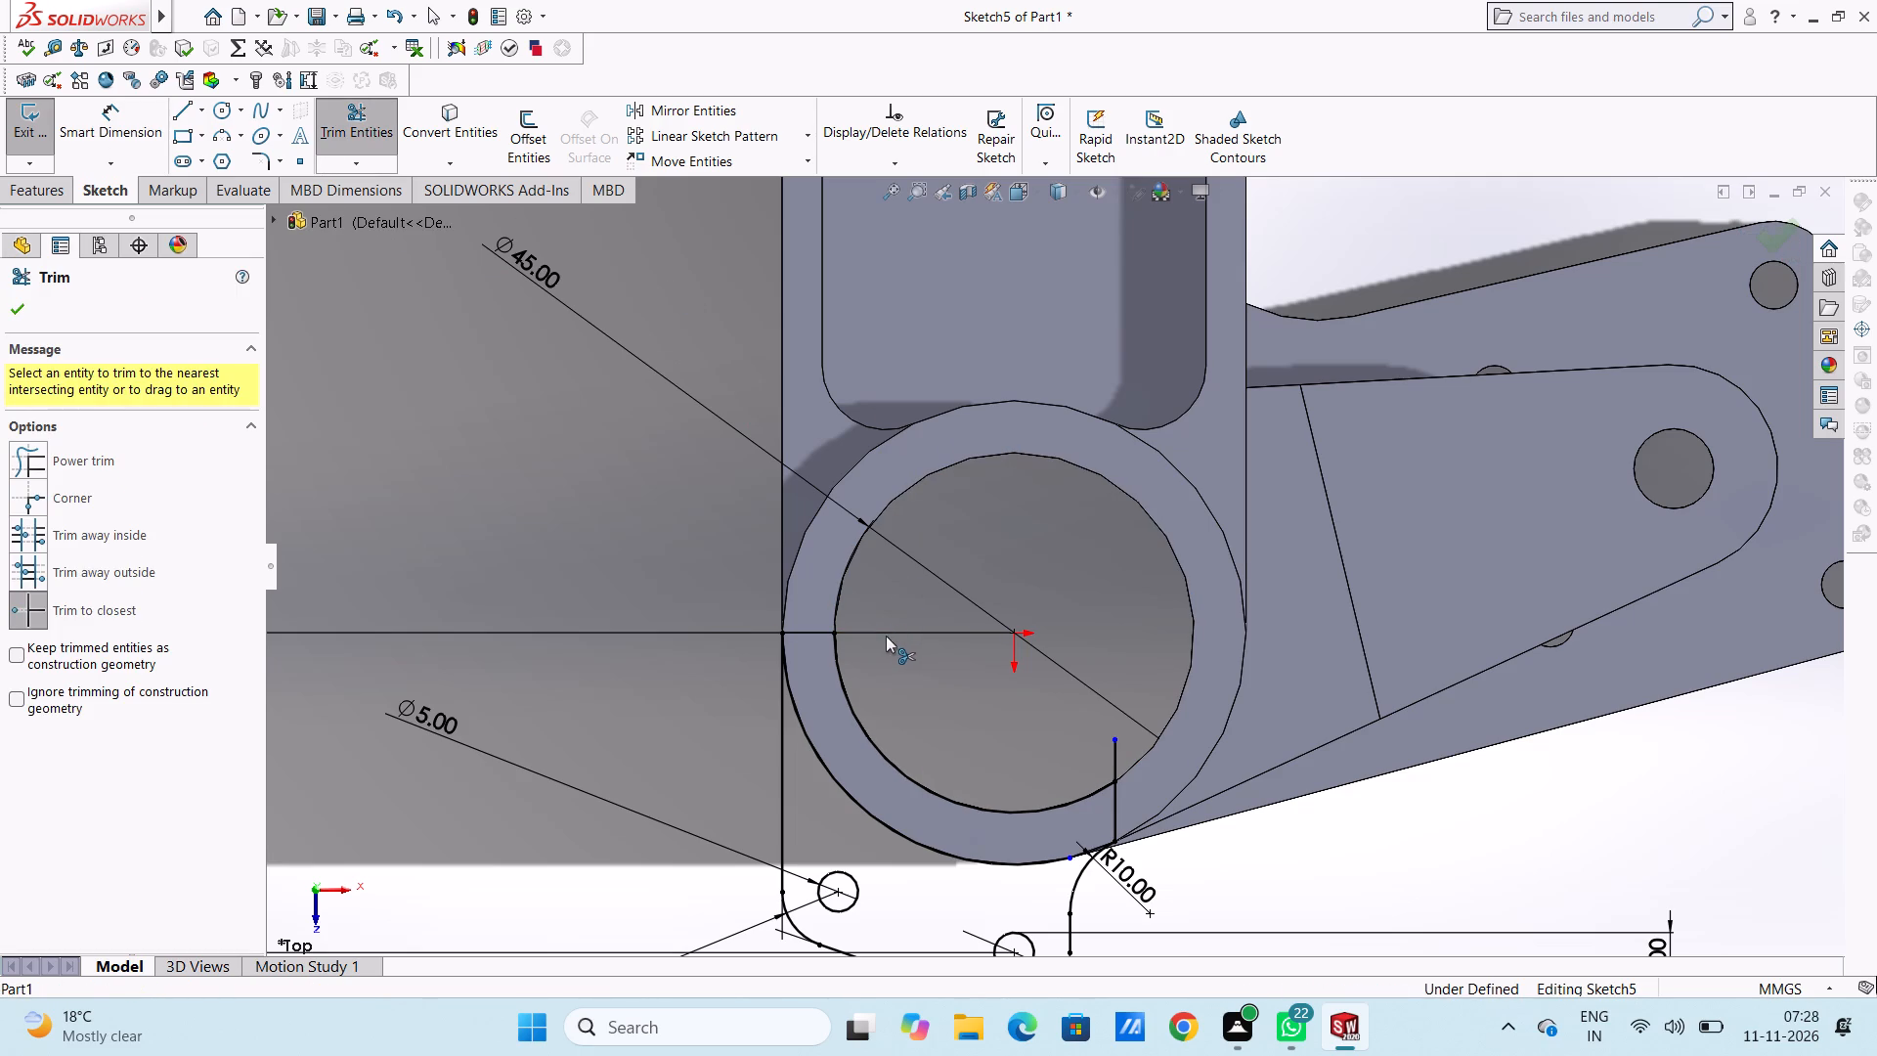
{"action": "double_click", "coordinate": [1113, 751]}
{"action": "scroll", "coordinate": [1083, 692], "scroll_direction": "up", "scroll_amount": 5}
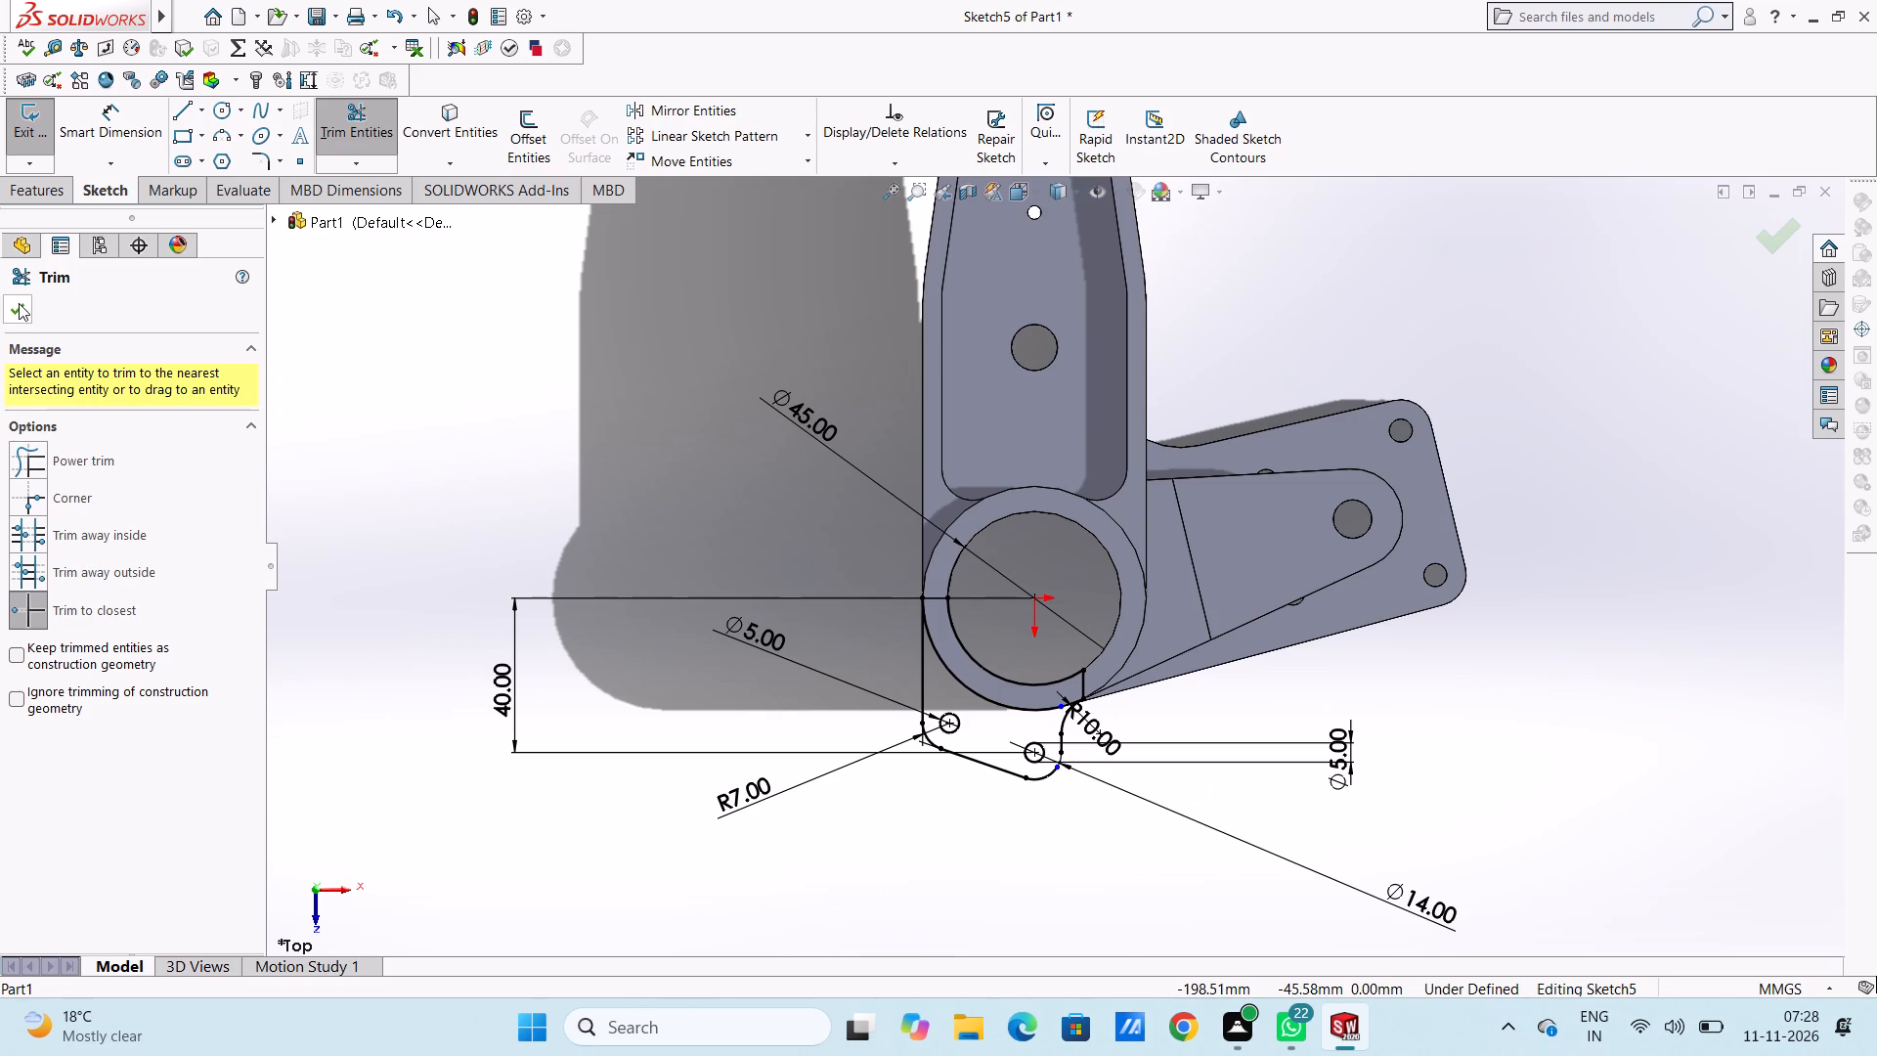
{"action": "left_click", "coordinate": [19, 304]}
{"action": "left_click", "coordinate": [393, 371]}
Extrude the lug and ring-segment regions 4 mm blind from the sketch plane with Merge result turned off.
{"action": "left_click", "coordinate": [28, 189]}
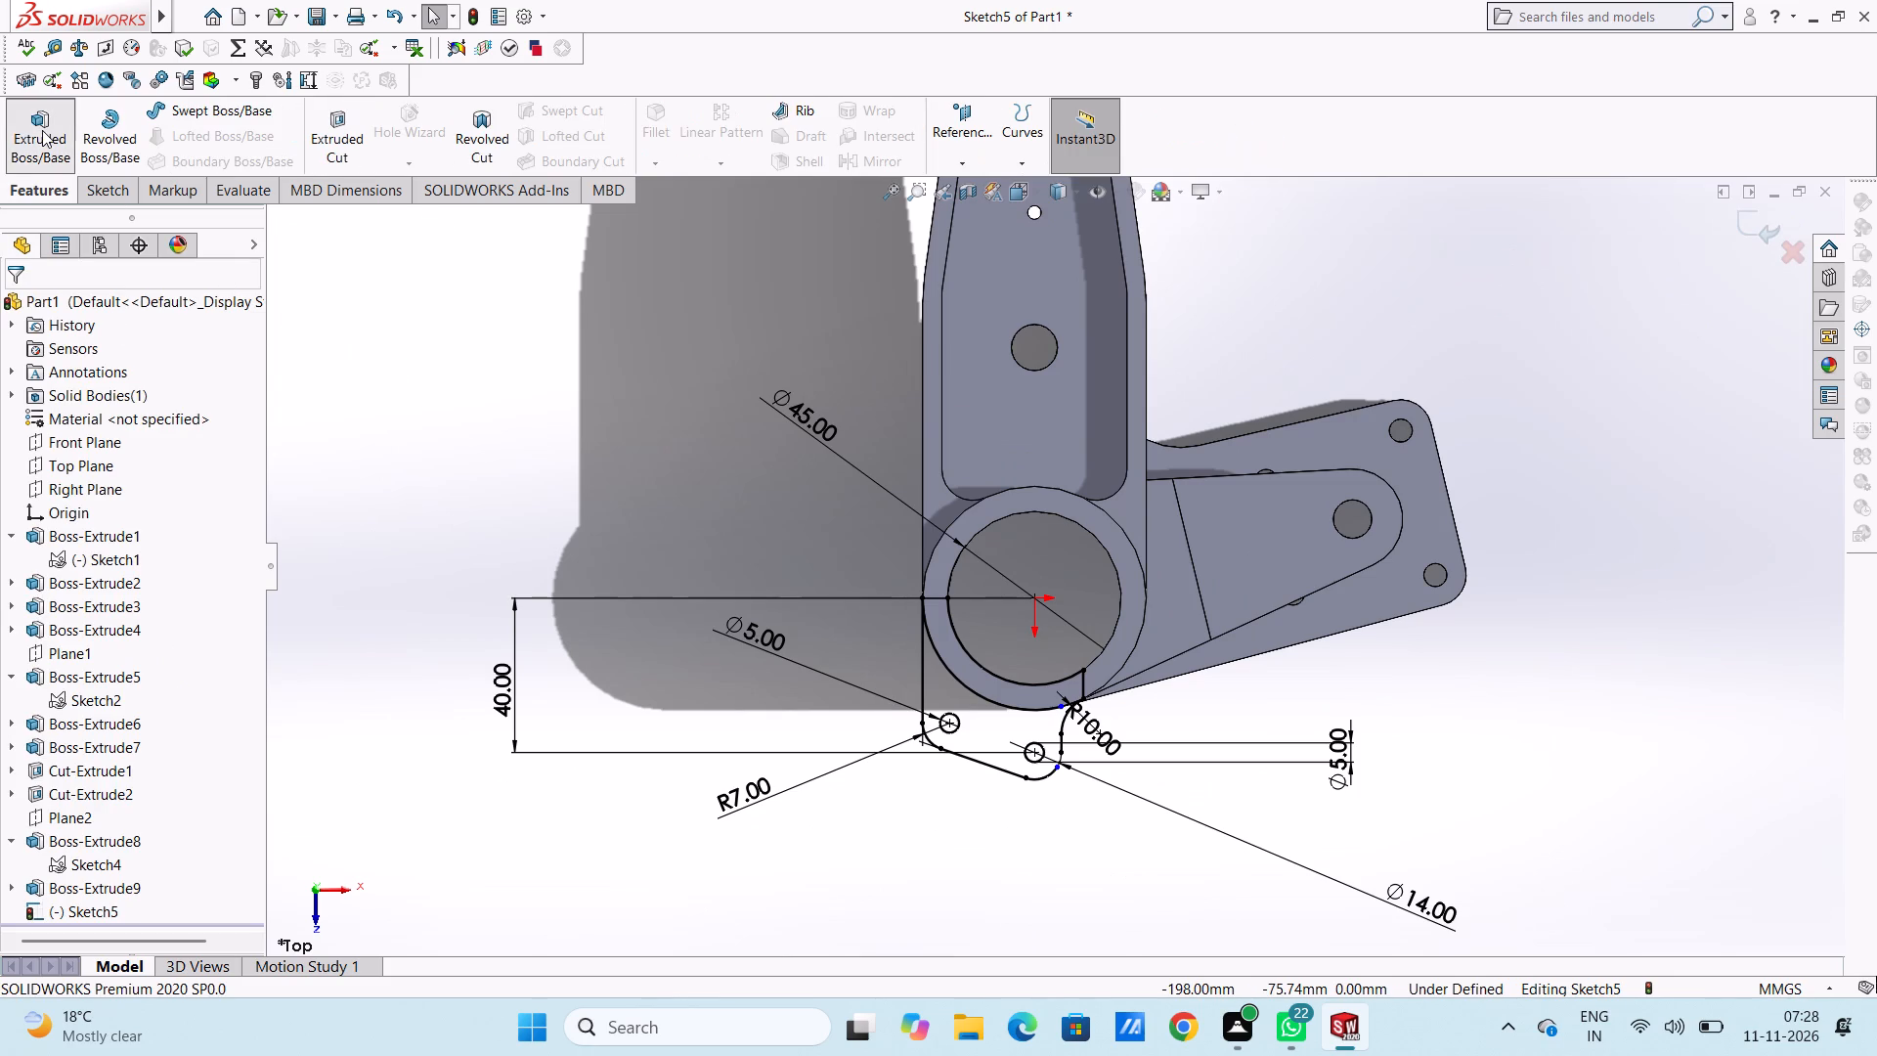
{"action": "left_click", "coordinate": [42, 130]}
{"action": "scroll", "coordinate": [914, 582], "scroll_direction": "down", "scroll_amount": 5}
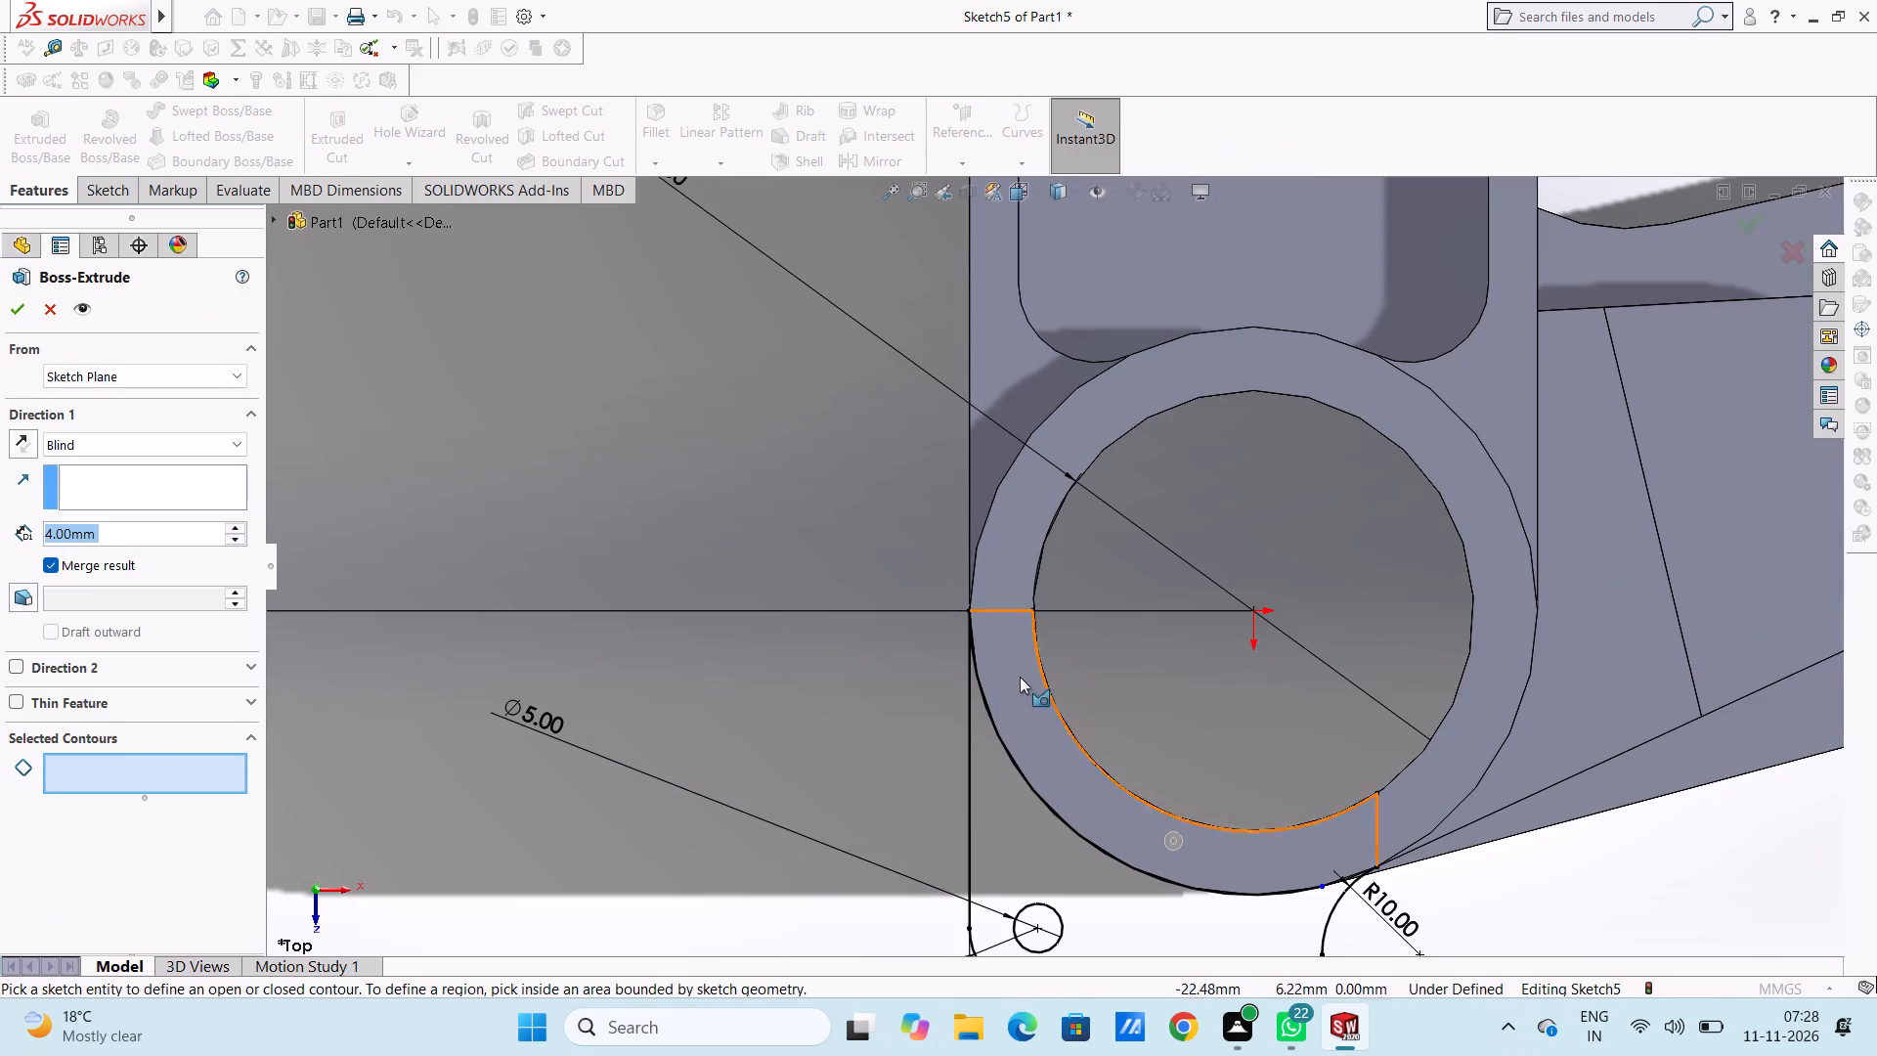
{"action": "left_click", "coordinate": [1006, 683]}
{"action": "left_click", "coordinate": [1002, 808]}
{"action": "scroll", "coordinate": [808, 593], "scroll_direction": "up", "scroll_amount": 4}
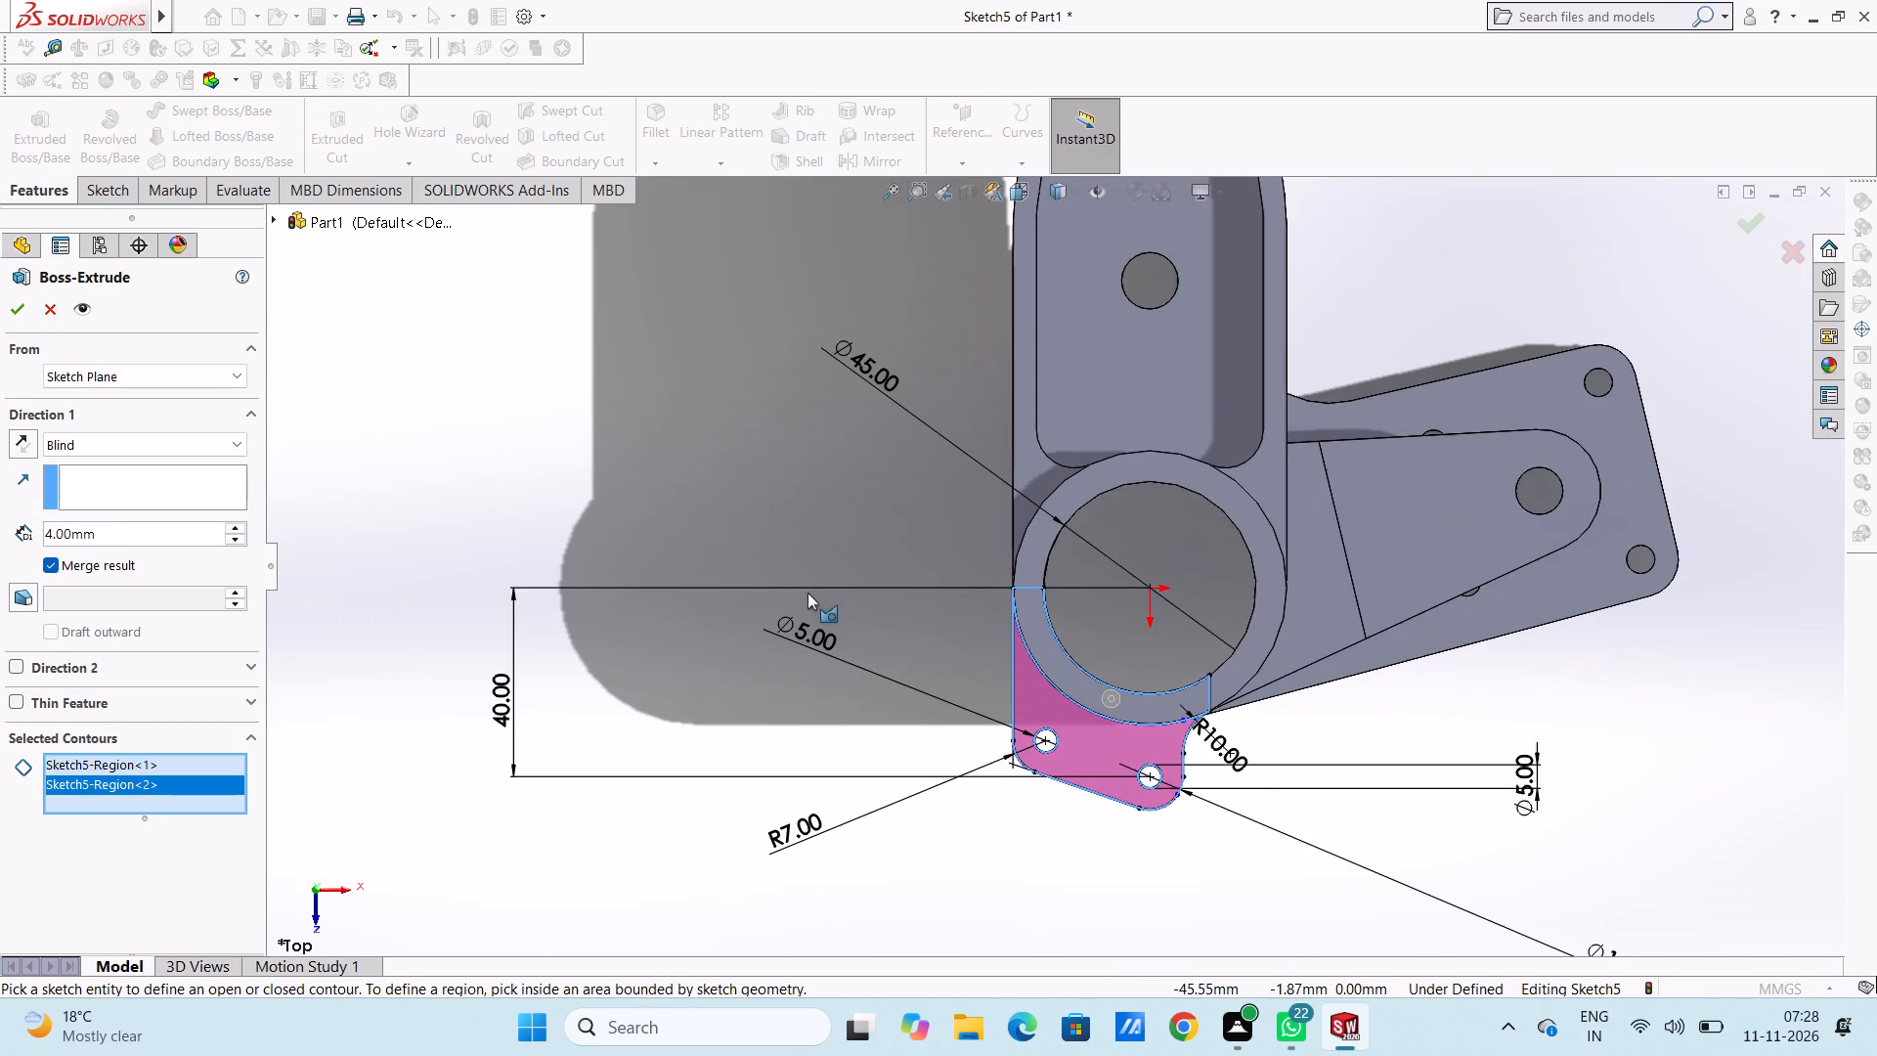
{"action": "middle_click_drag", "start_coordinate": [874, 707], "coordinate": [698, 490]}
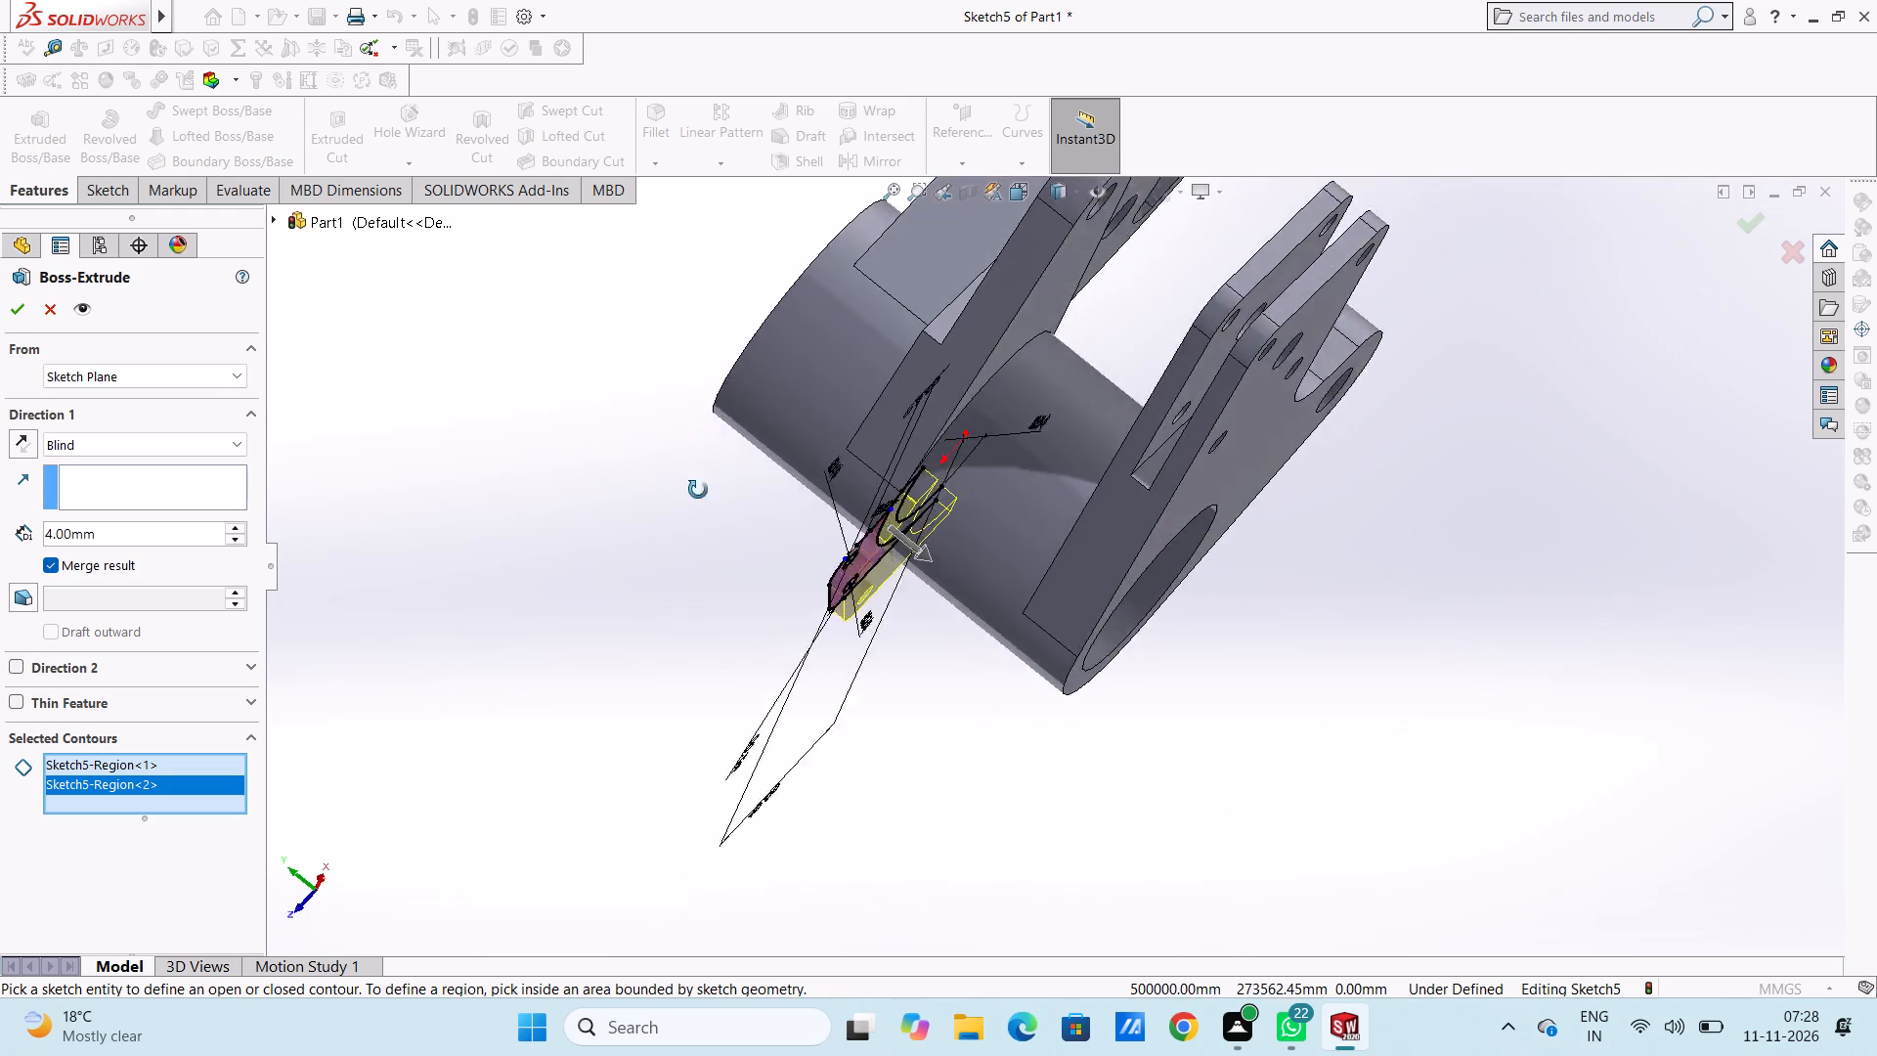
{"action": "middle_click_drag", "start_coordinate": [698, 490], "coordinate": [695, 484]}
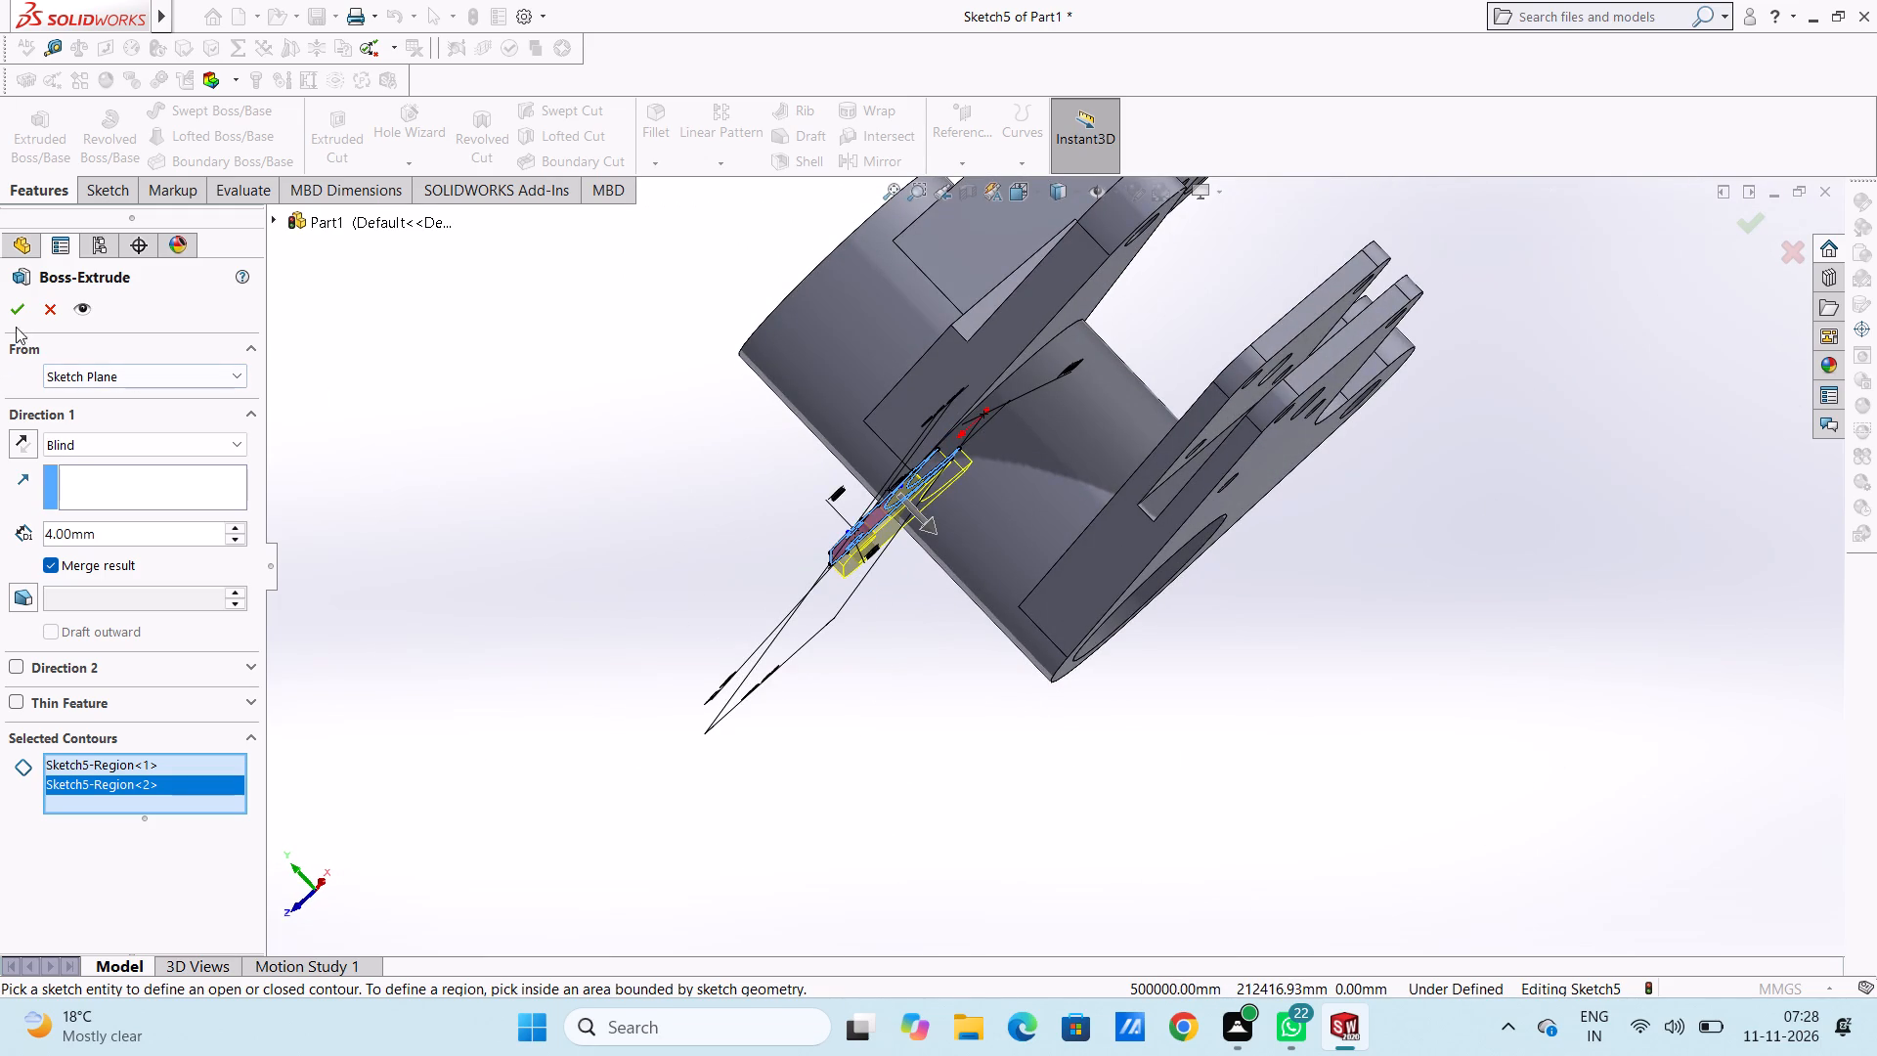
{"action": "left_click", "coordinate": [16, 304]}
{"action": "left_click", "coordinate": [511, 442]}
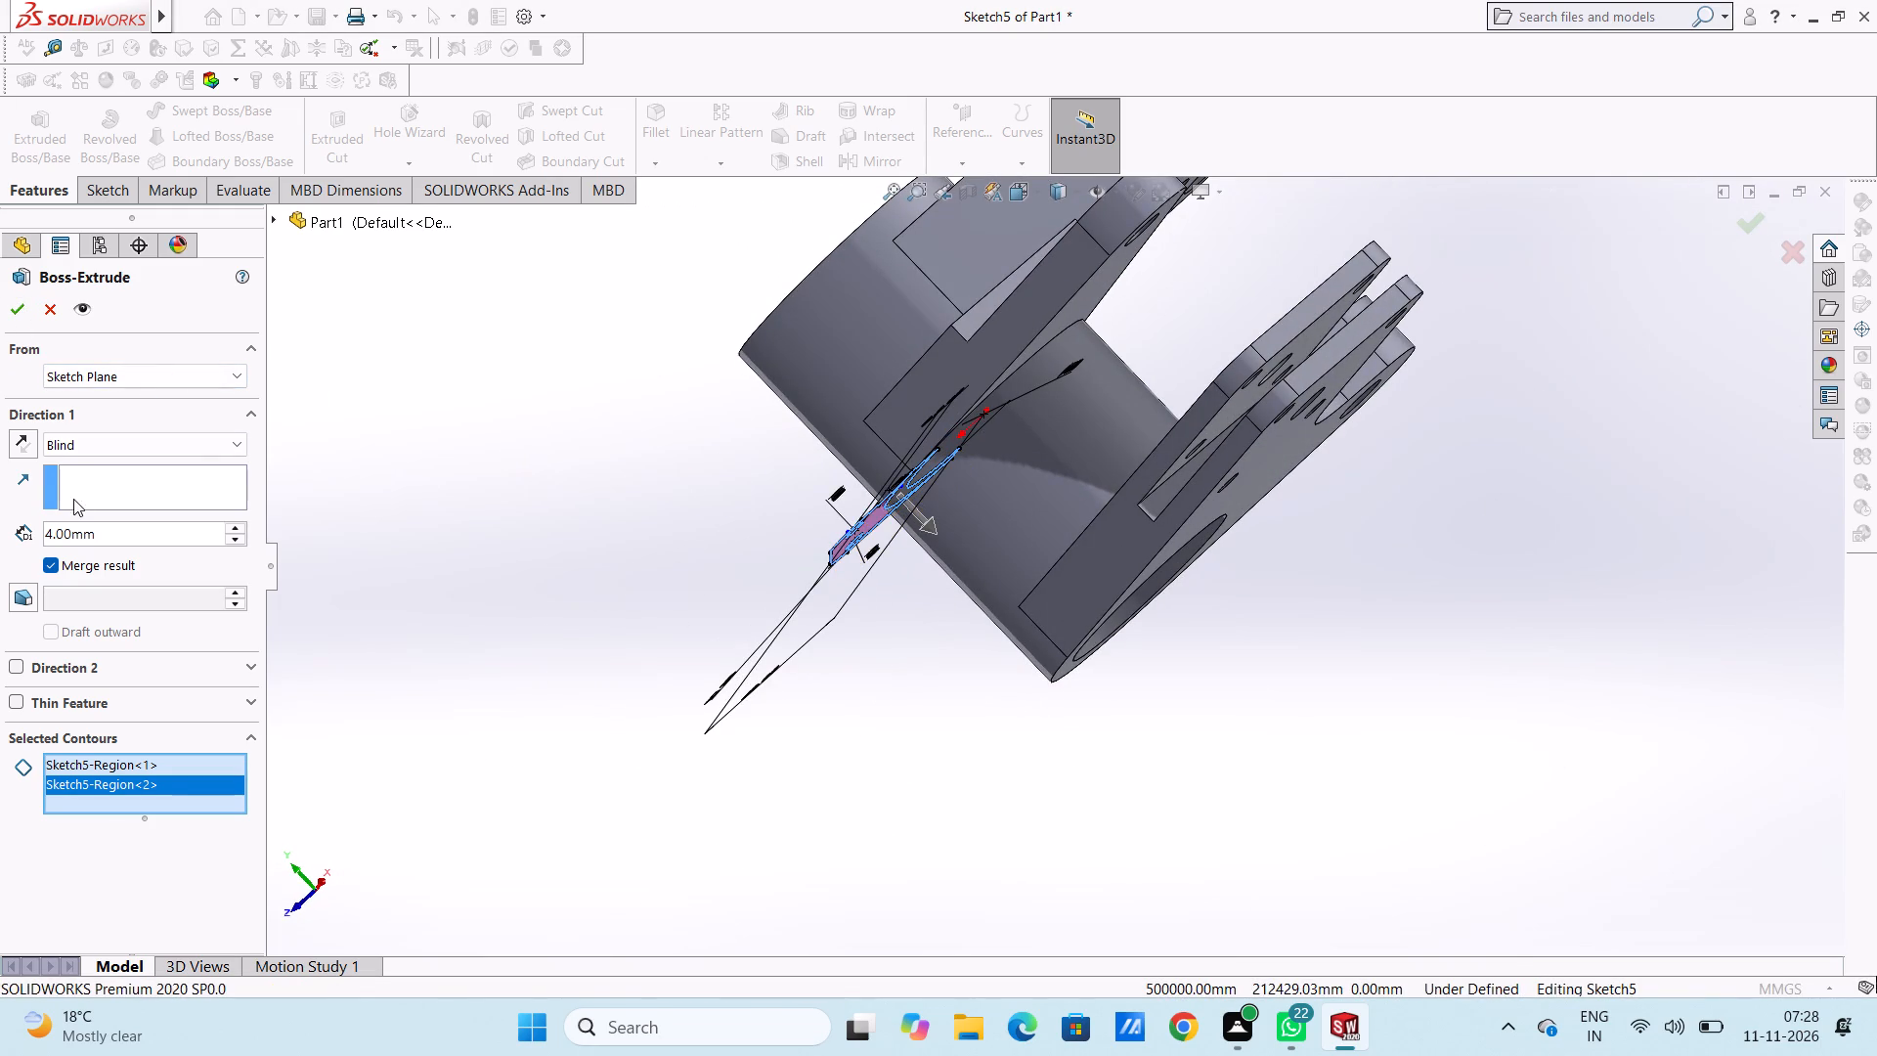
{"action": "left_click", "coordinate": [54, 564]}
{"action": "left_click", "coordinate": [13, 315]}
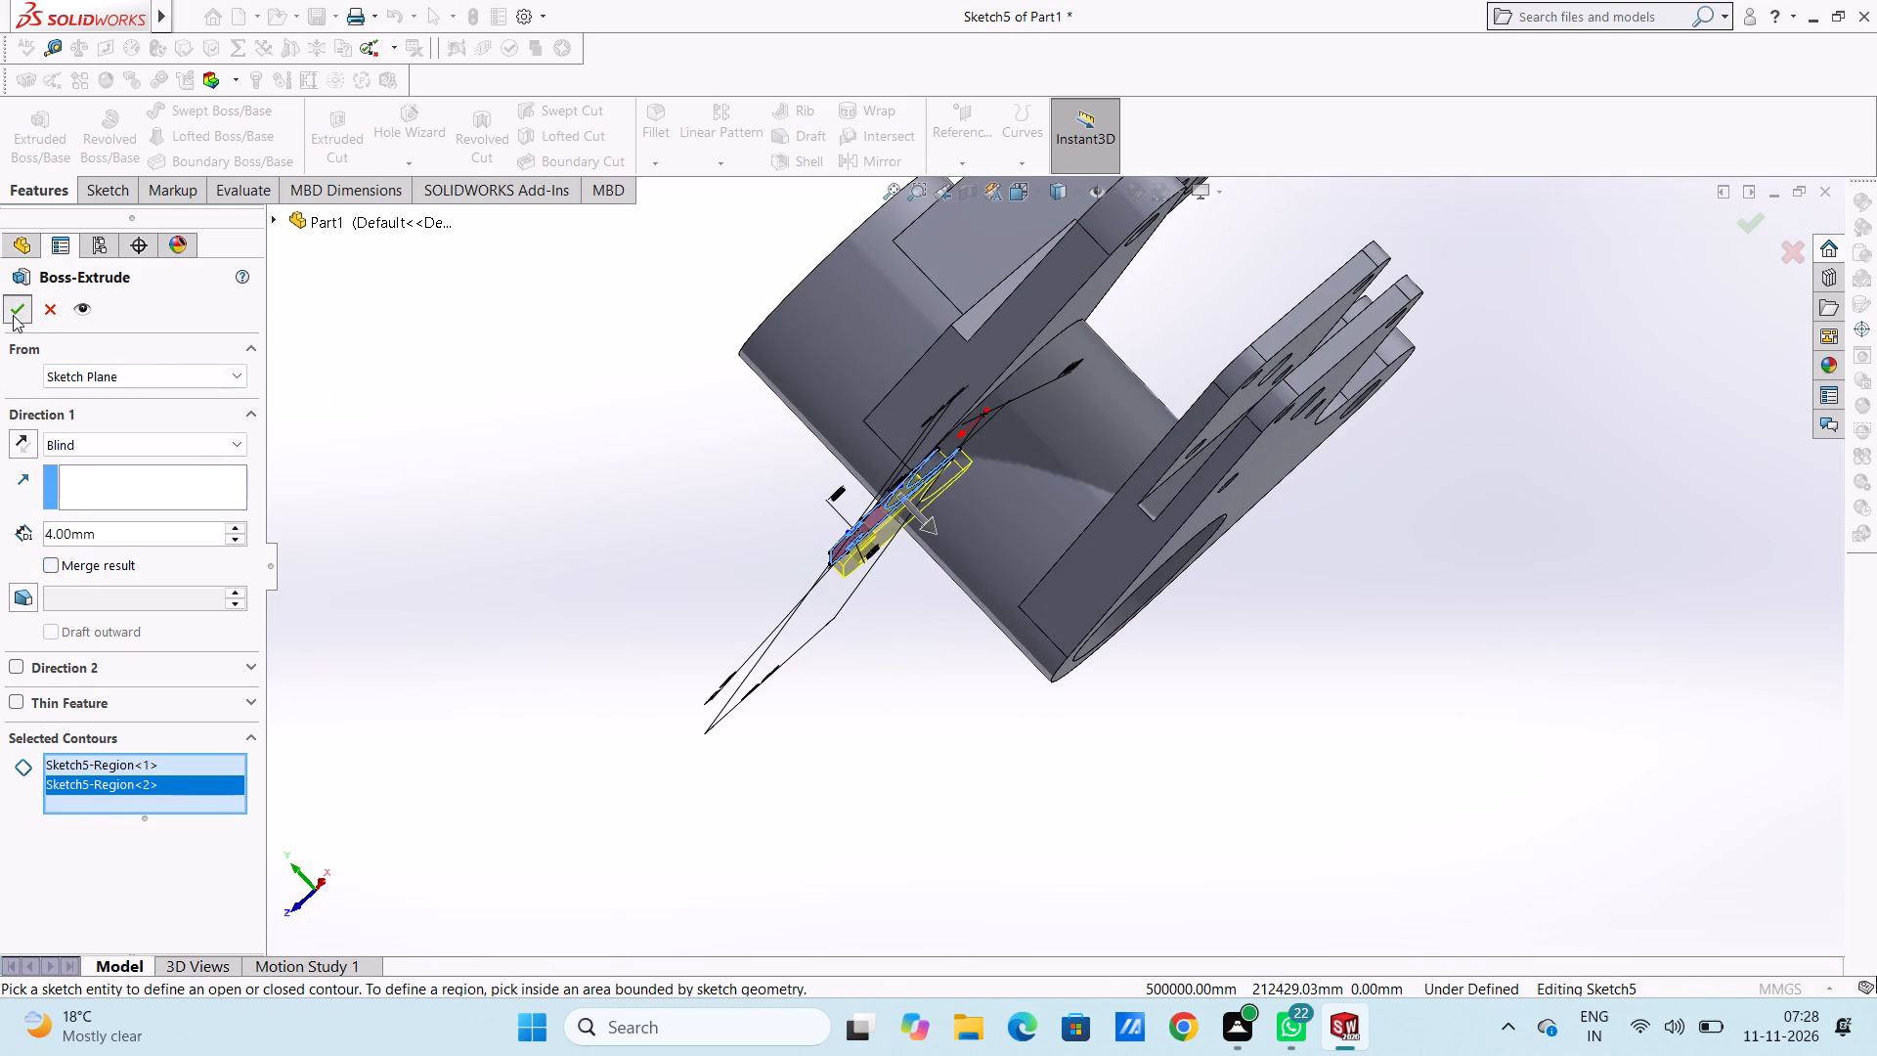
{"action": "left_click", "coordinate": [533, 488]}
Extrude the lug sketch's plate and ring-segment regions 4 mm blind from a 7 mm offset, with Merge result on, as the lower lug plate.
{"action": "middle_click_drag", "start_coordinate": [668, 516], "coordinate": [820, 475]}
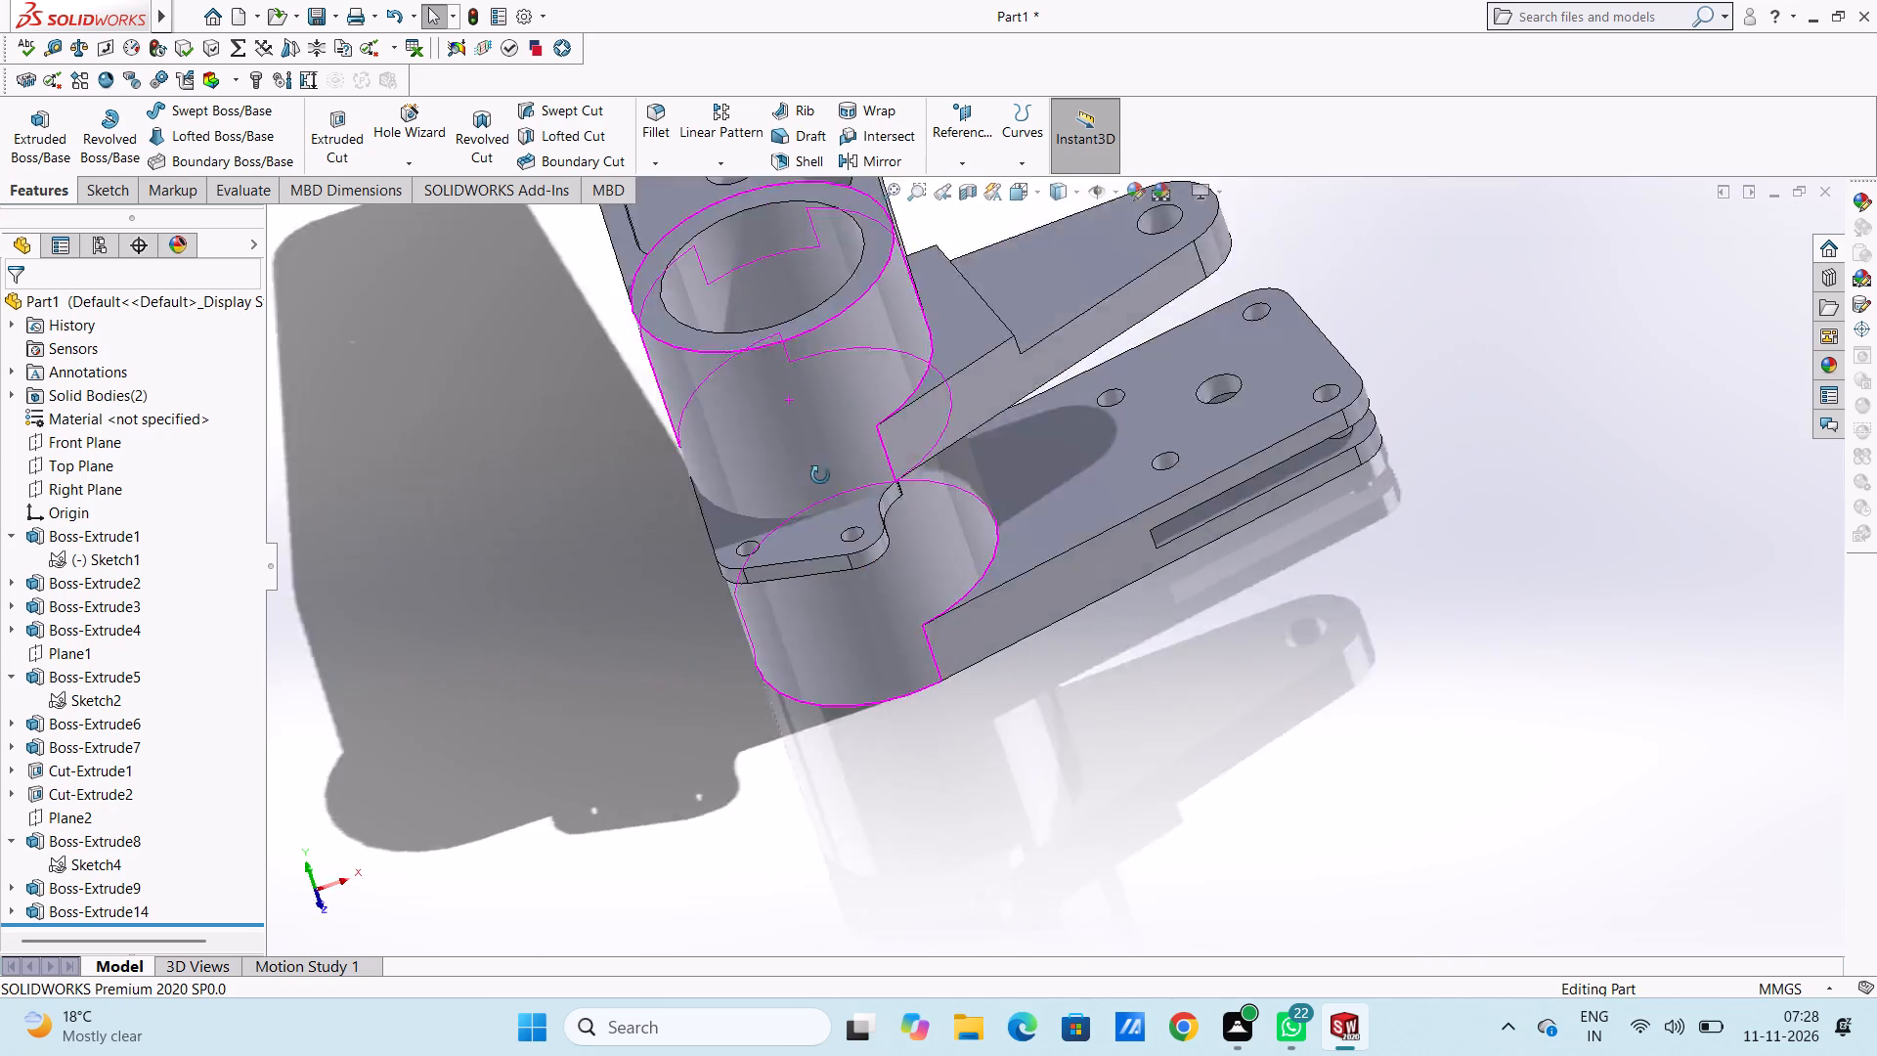
{"action": "middle_click_drag", "start_coordinate": [820, 475], "coordinate": [708, 428]}
{"action": "middle_click_drag", "start_coordinate": [705, 456], "coordinate": [709, 548]}
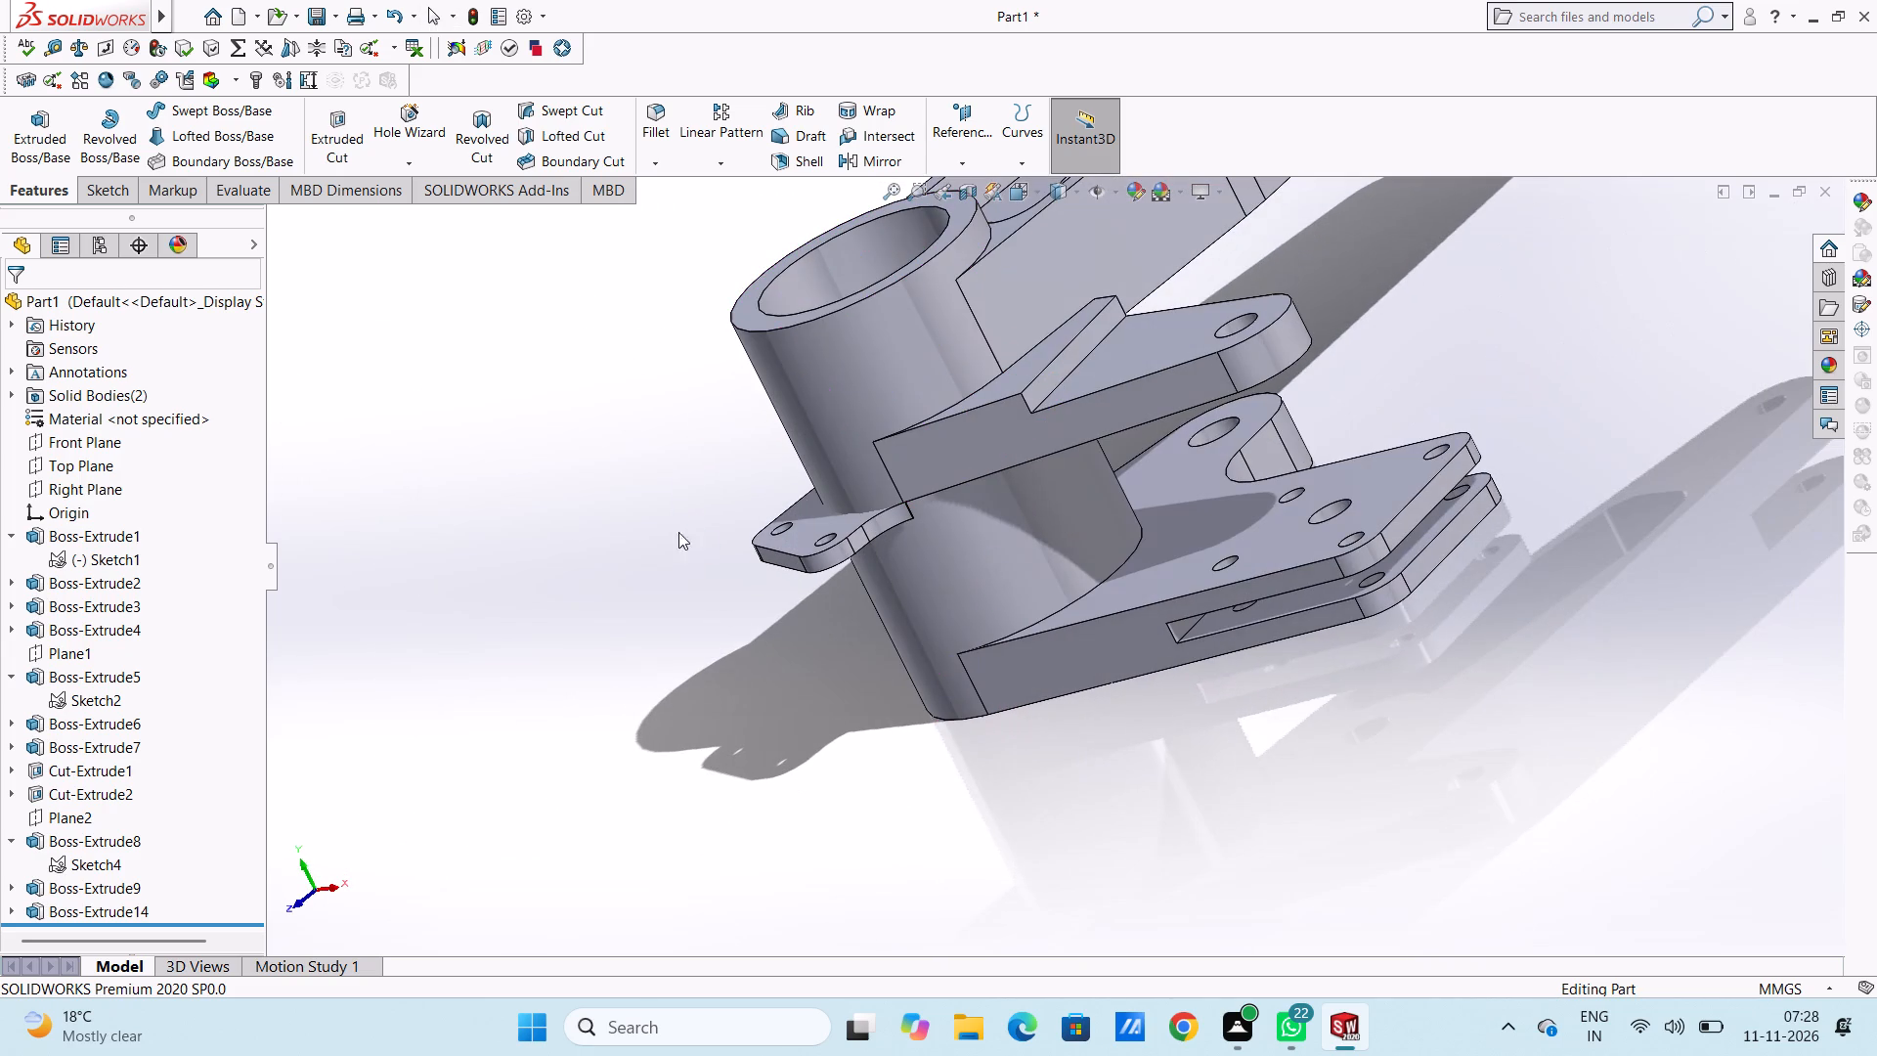
{"action": "left_click", "coordinate": [12, 908]}
{"action": "left_click", "coordinate": [130, 913]}
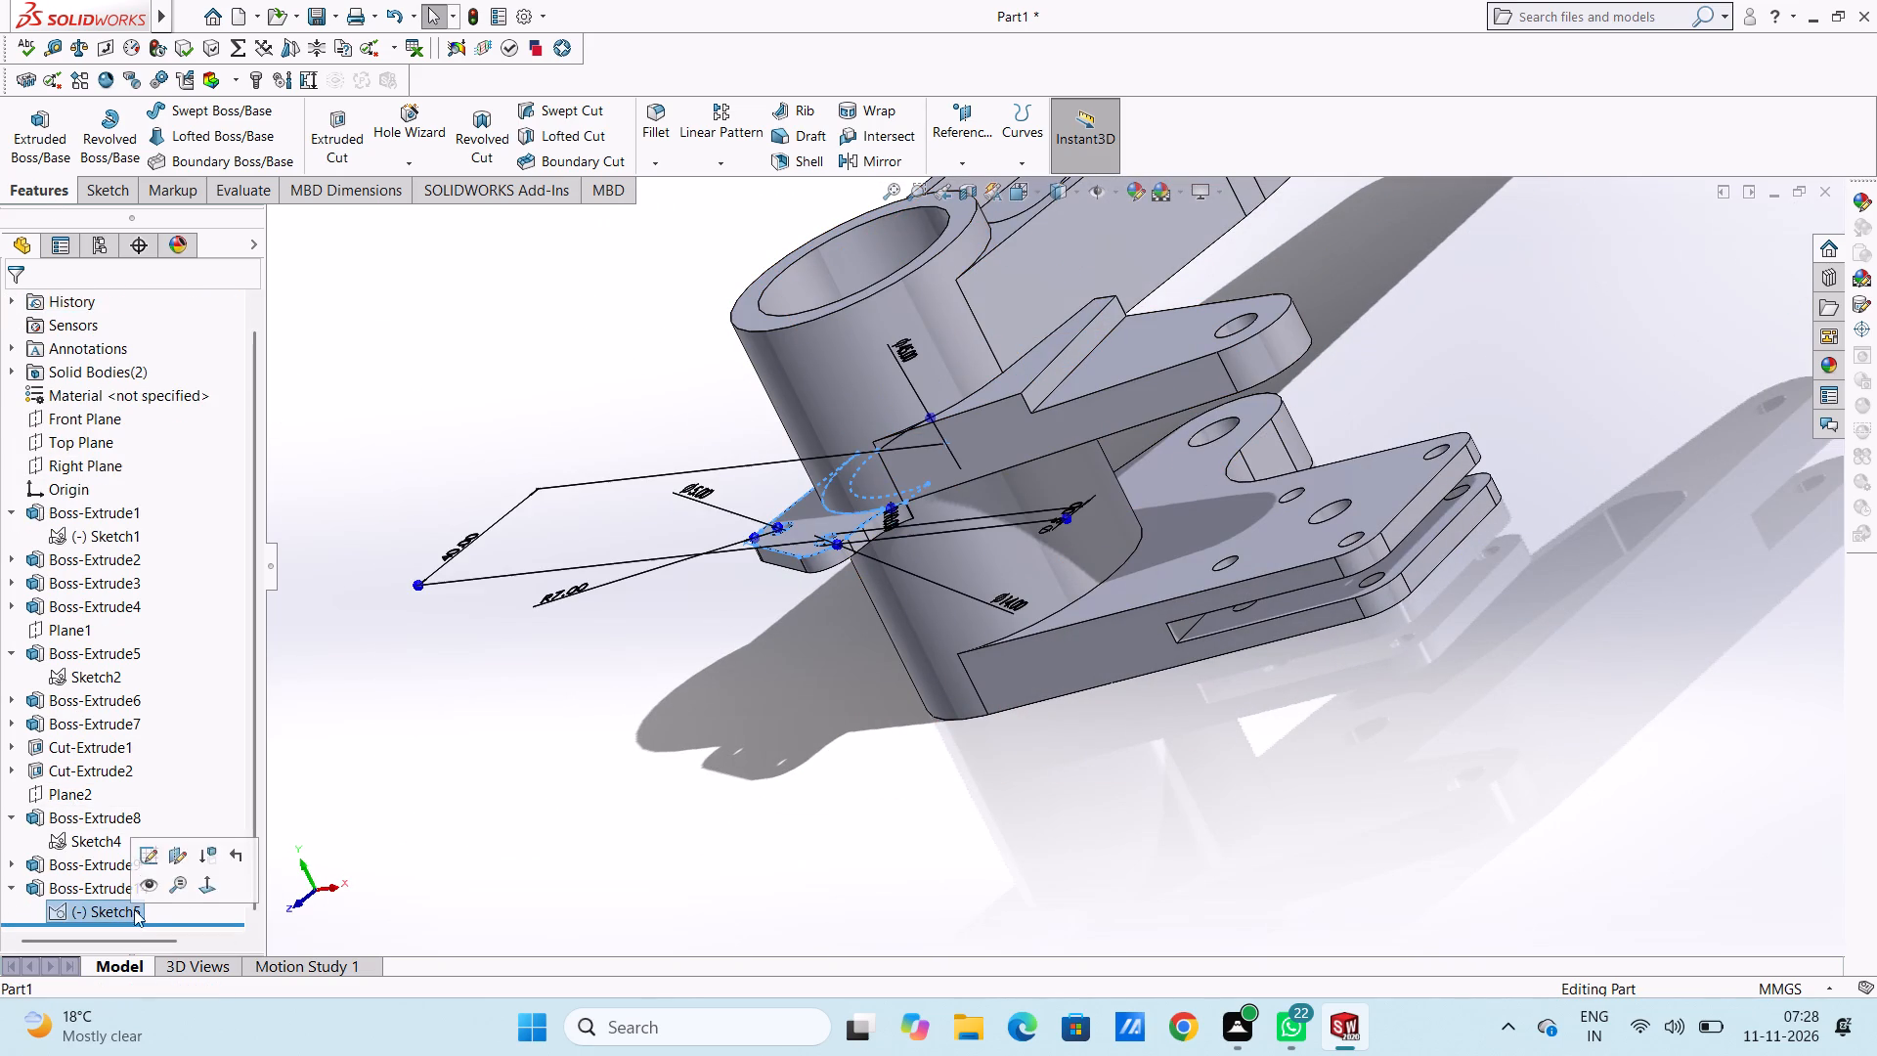
{"action": "left_click", "coordinate": [42, 136]}
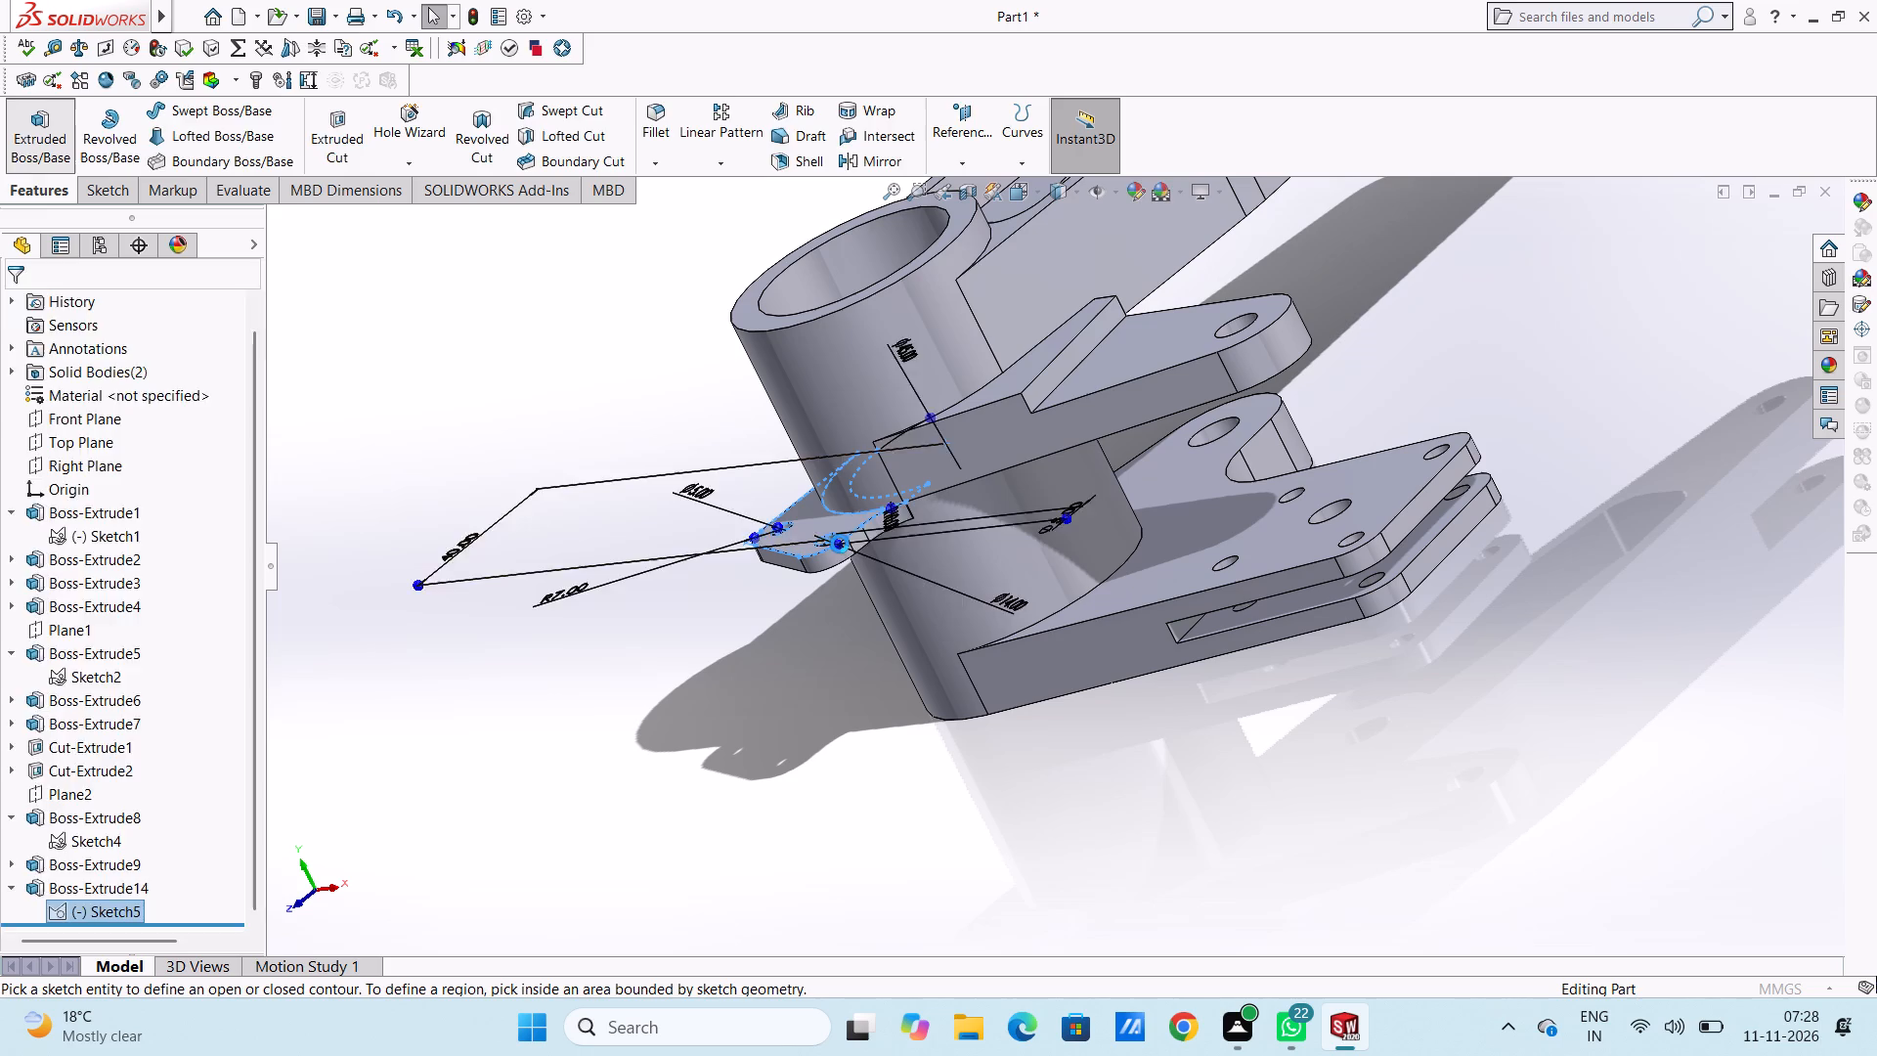
{"action": "left_click", "coordinate": [838, 491]}
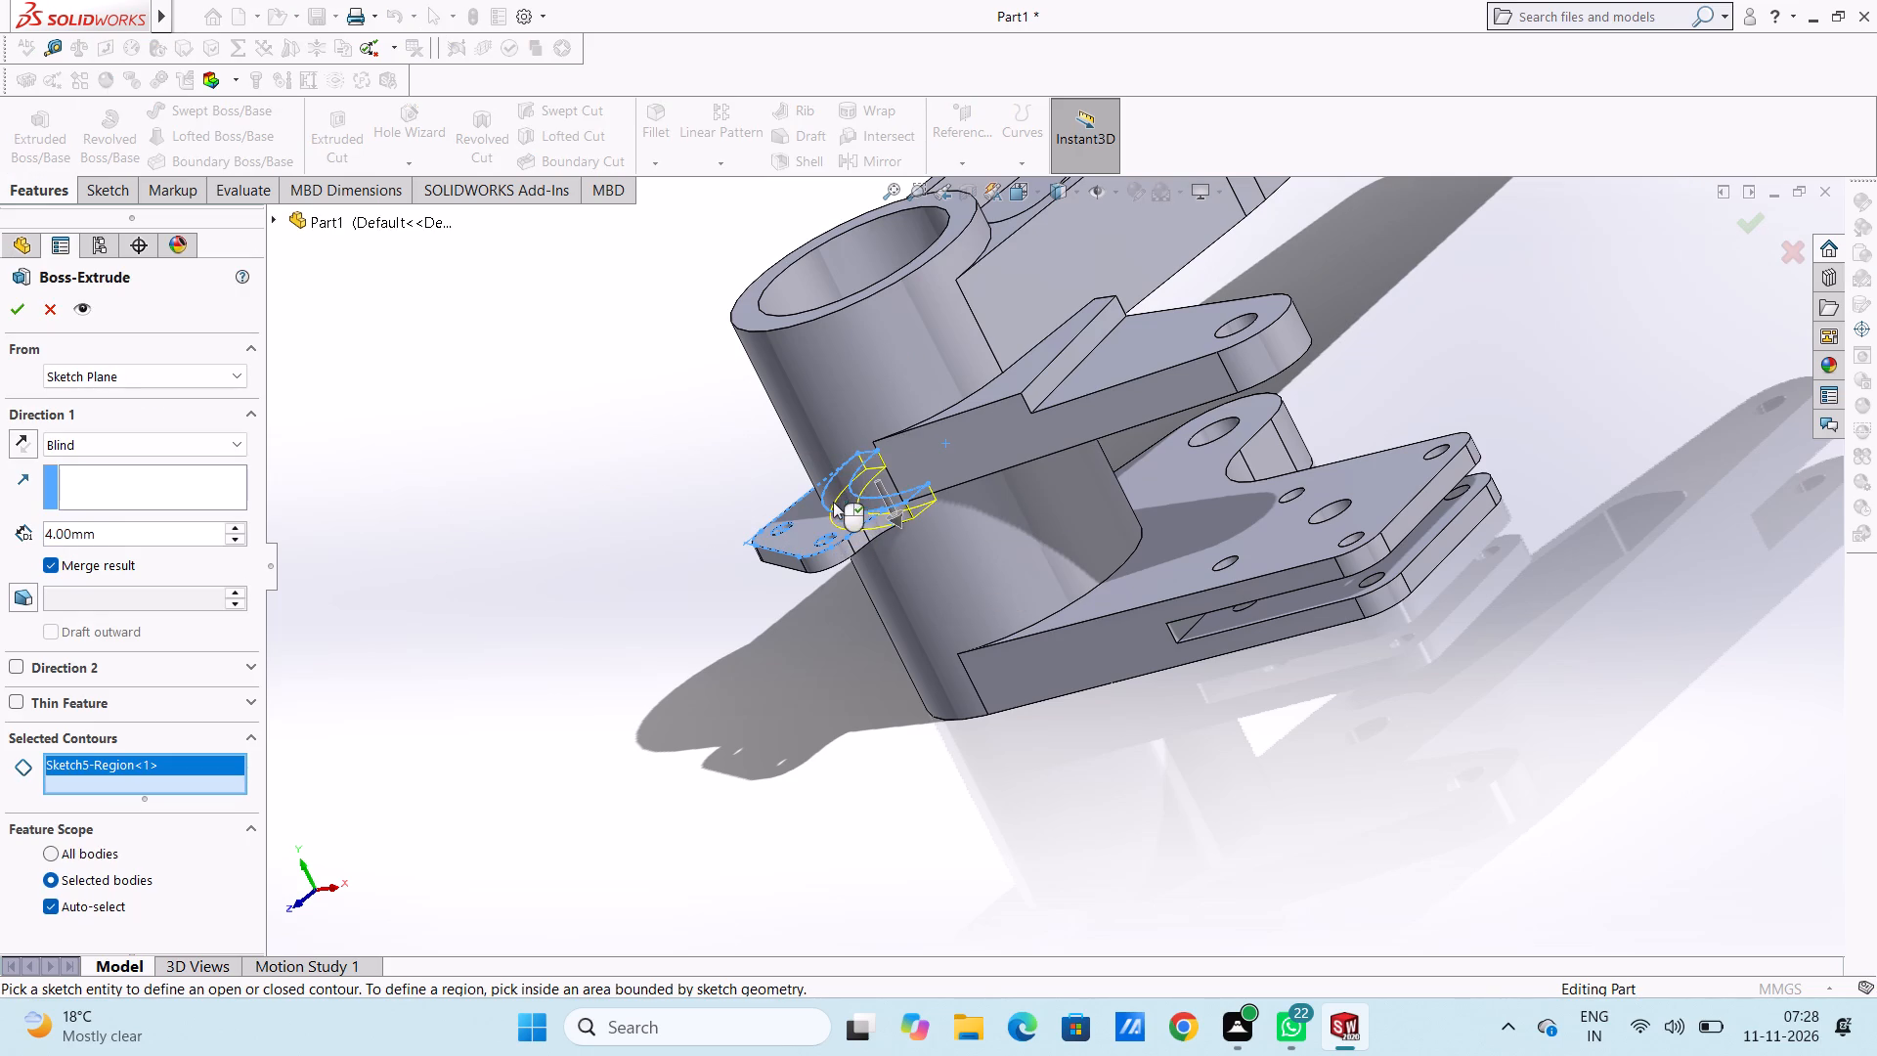
{"action": "left_click", "coordinate": [816, 530]}
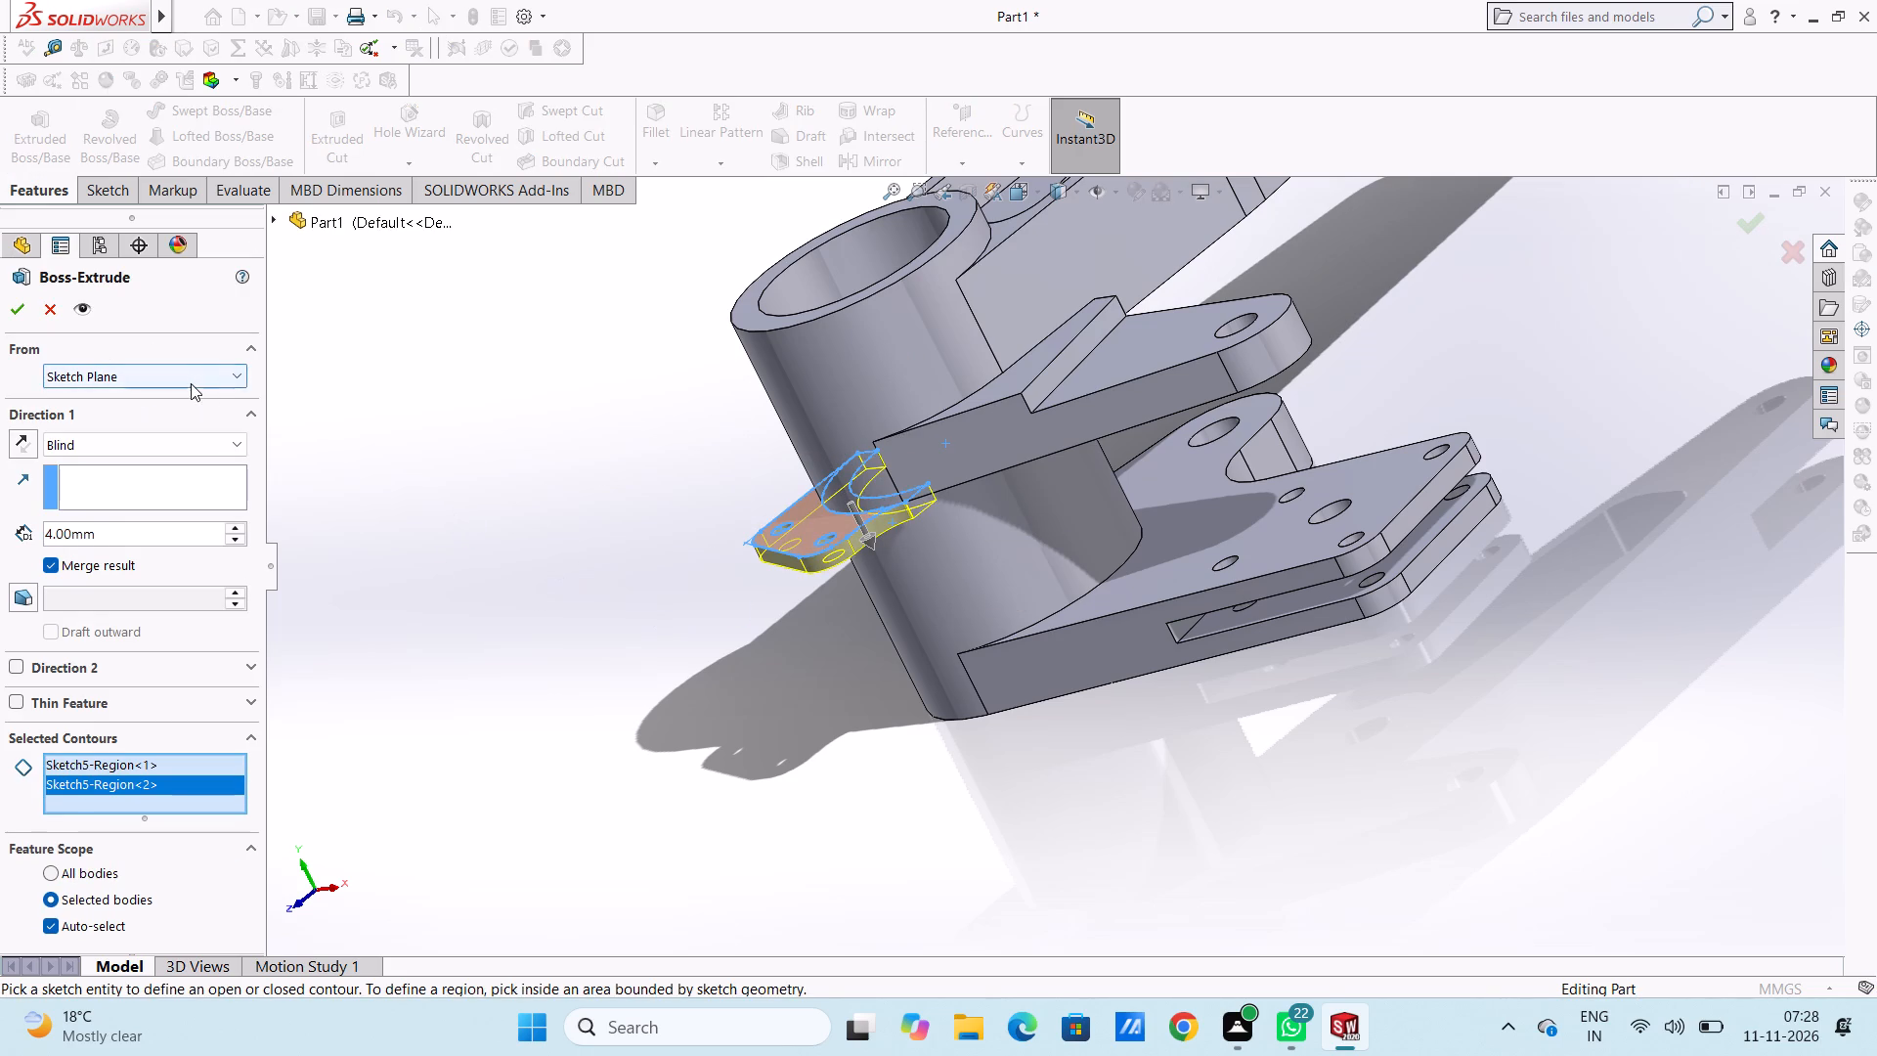
{"action": "left_click", "coordinate": [191, 383]}
{"action": "left_click", "coordinate": [163, 449]}
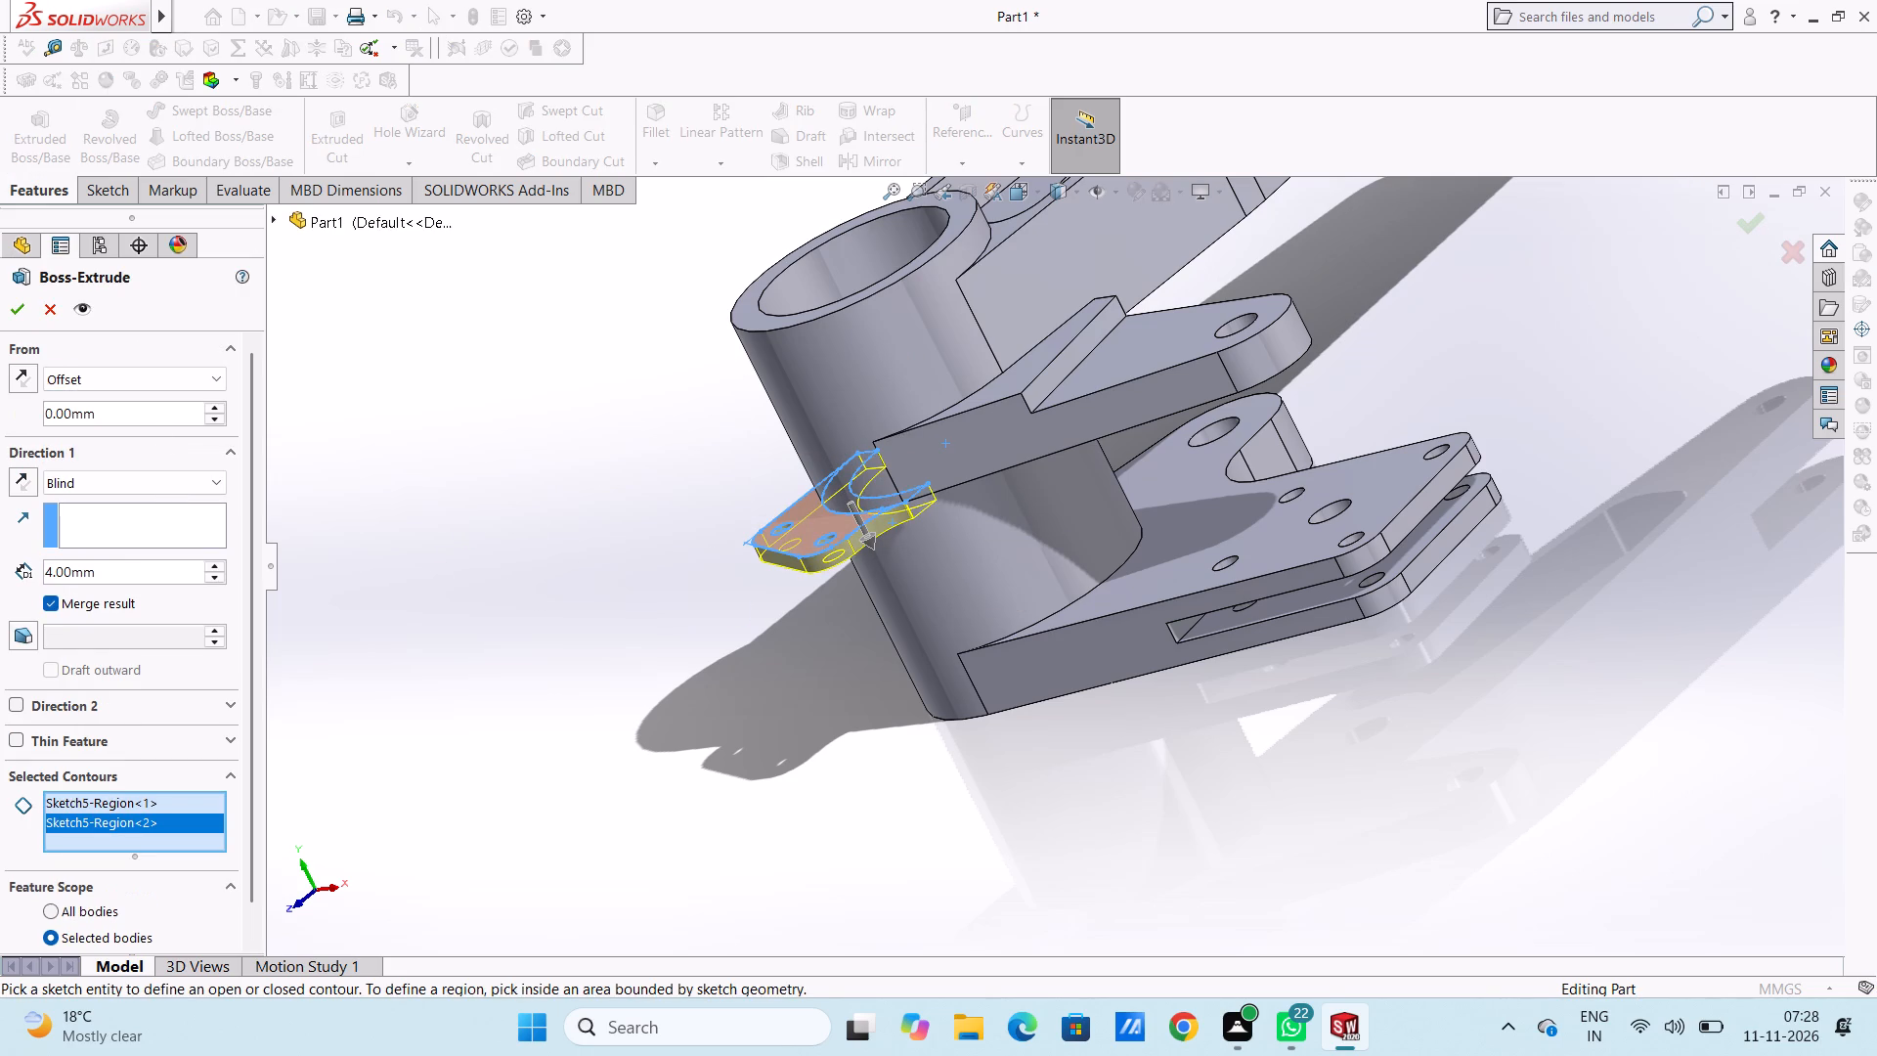
{"action": "double_click", "coordinate": [160, 412]}
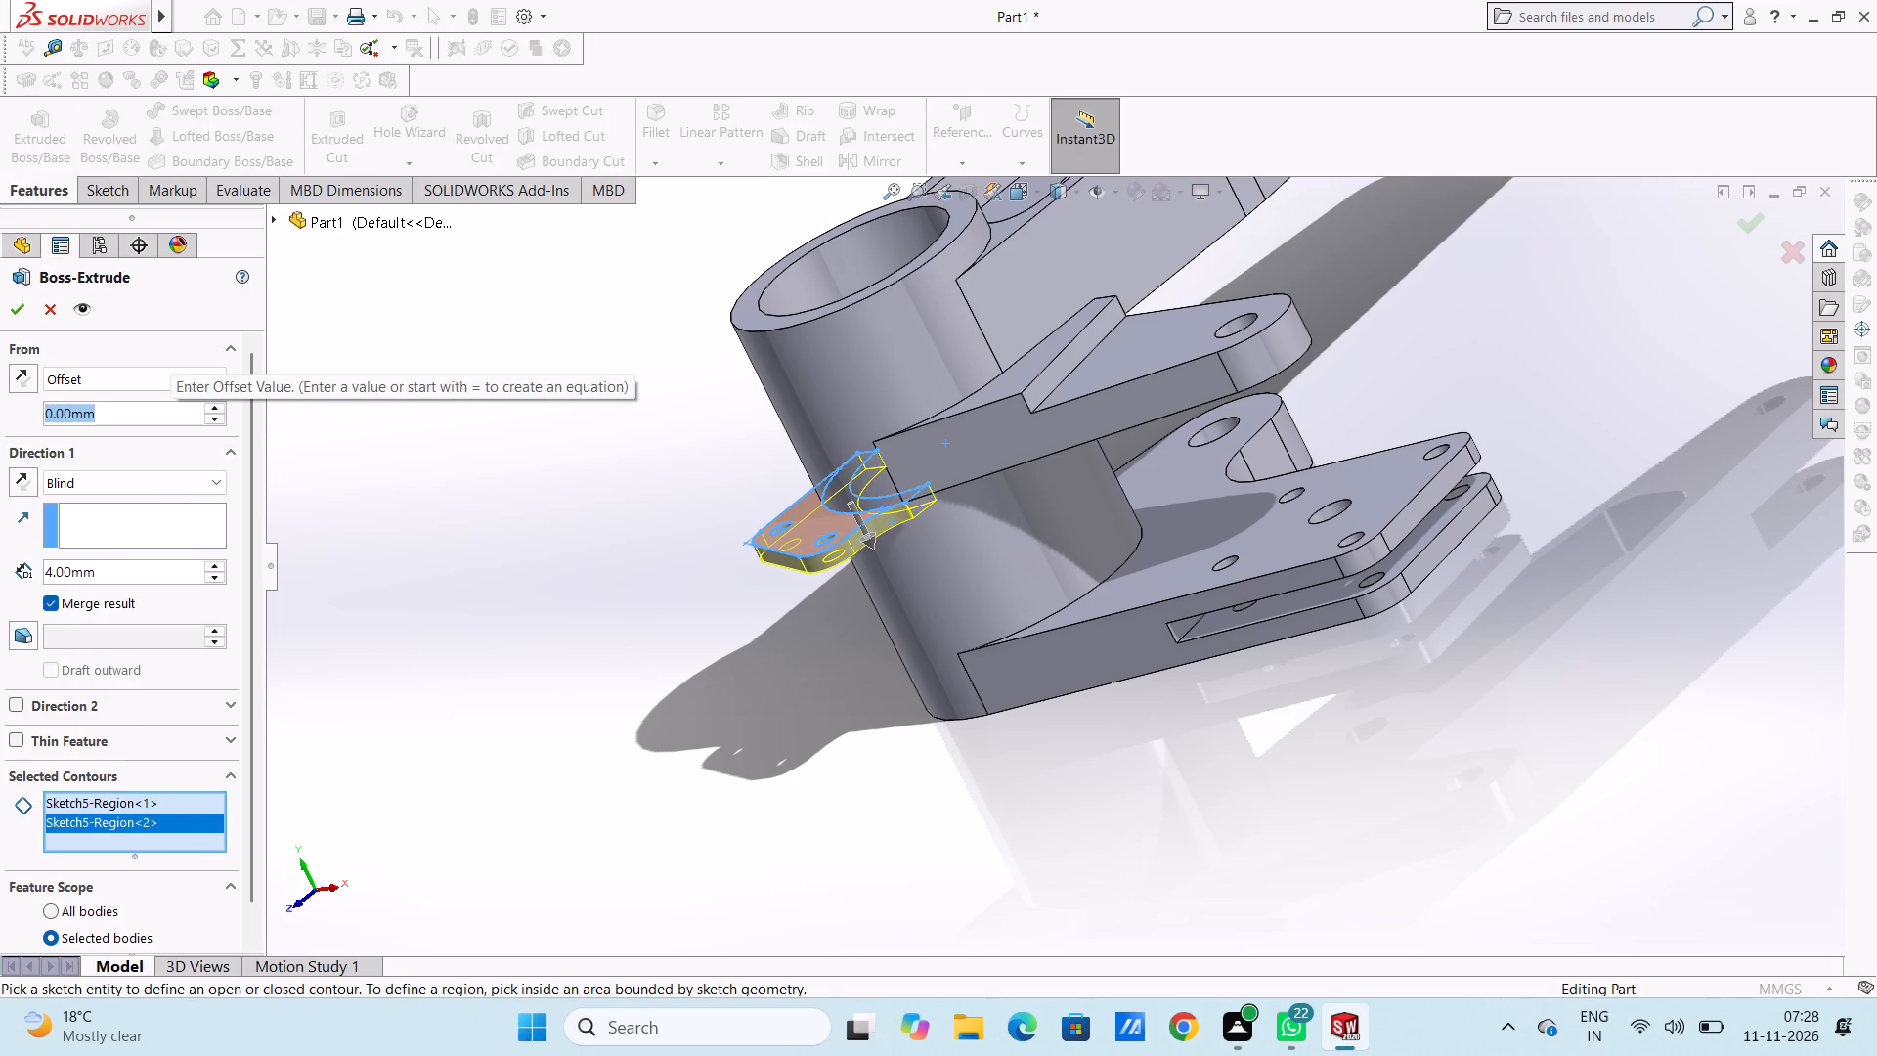
{"action": "key", "text": "7"}
{"action": "key", "text": "Return"}
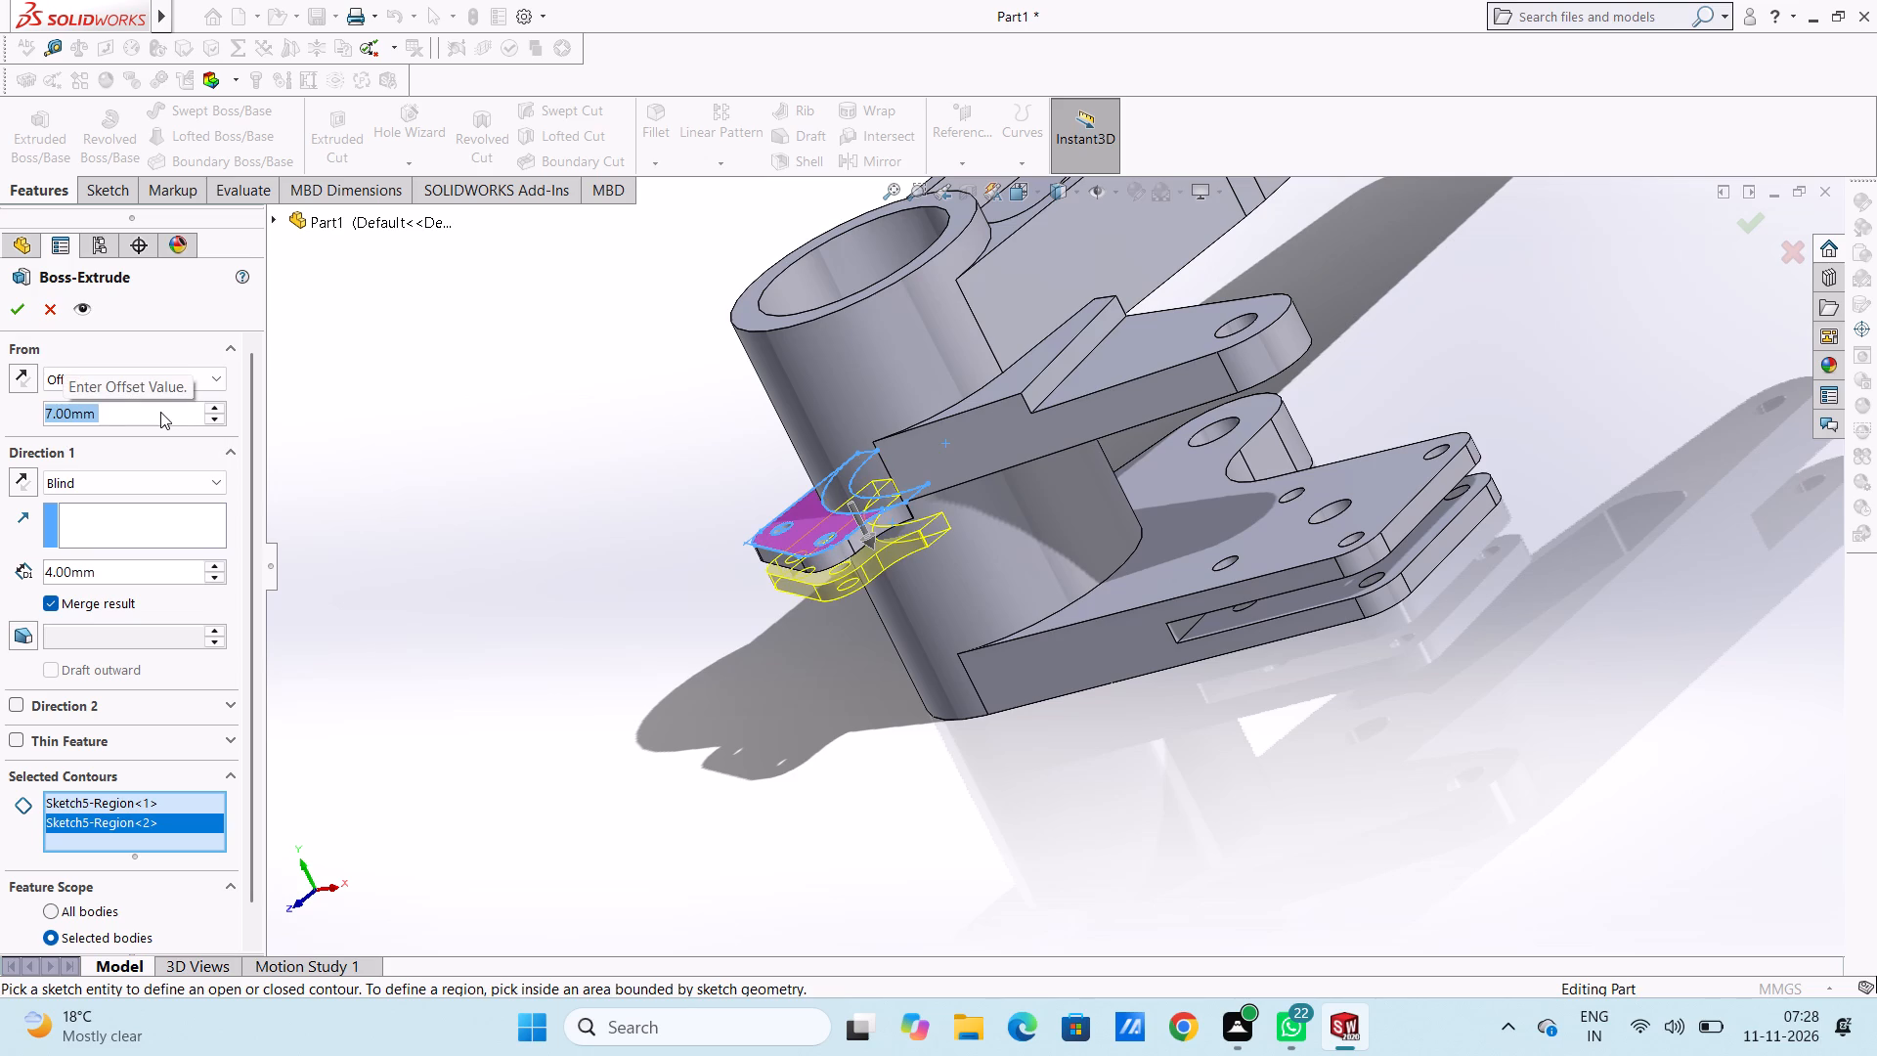
{"action": "left_click", "coordinate": [18, 312]}
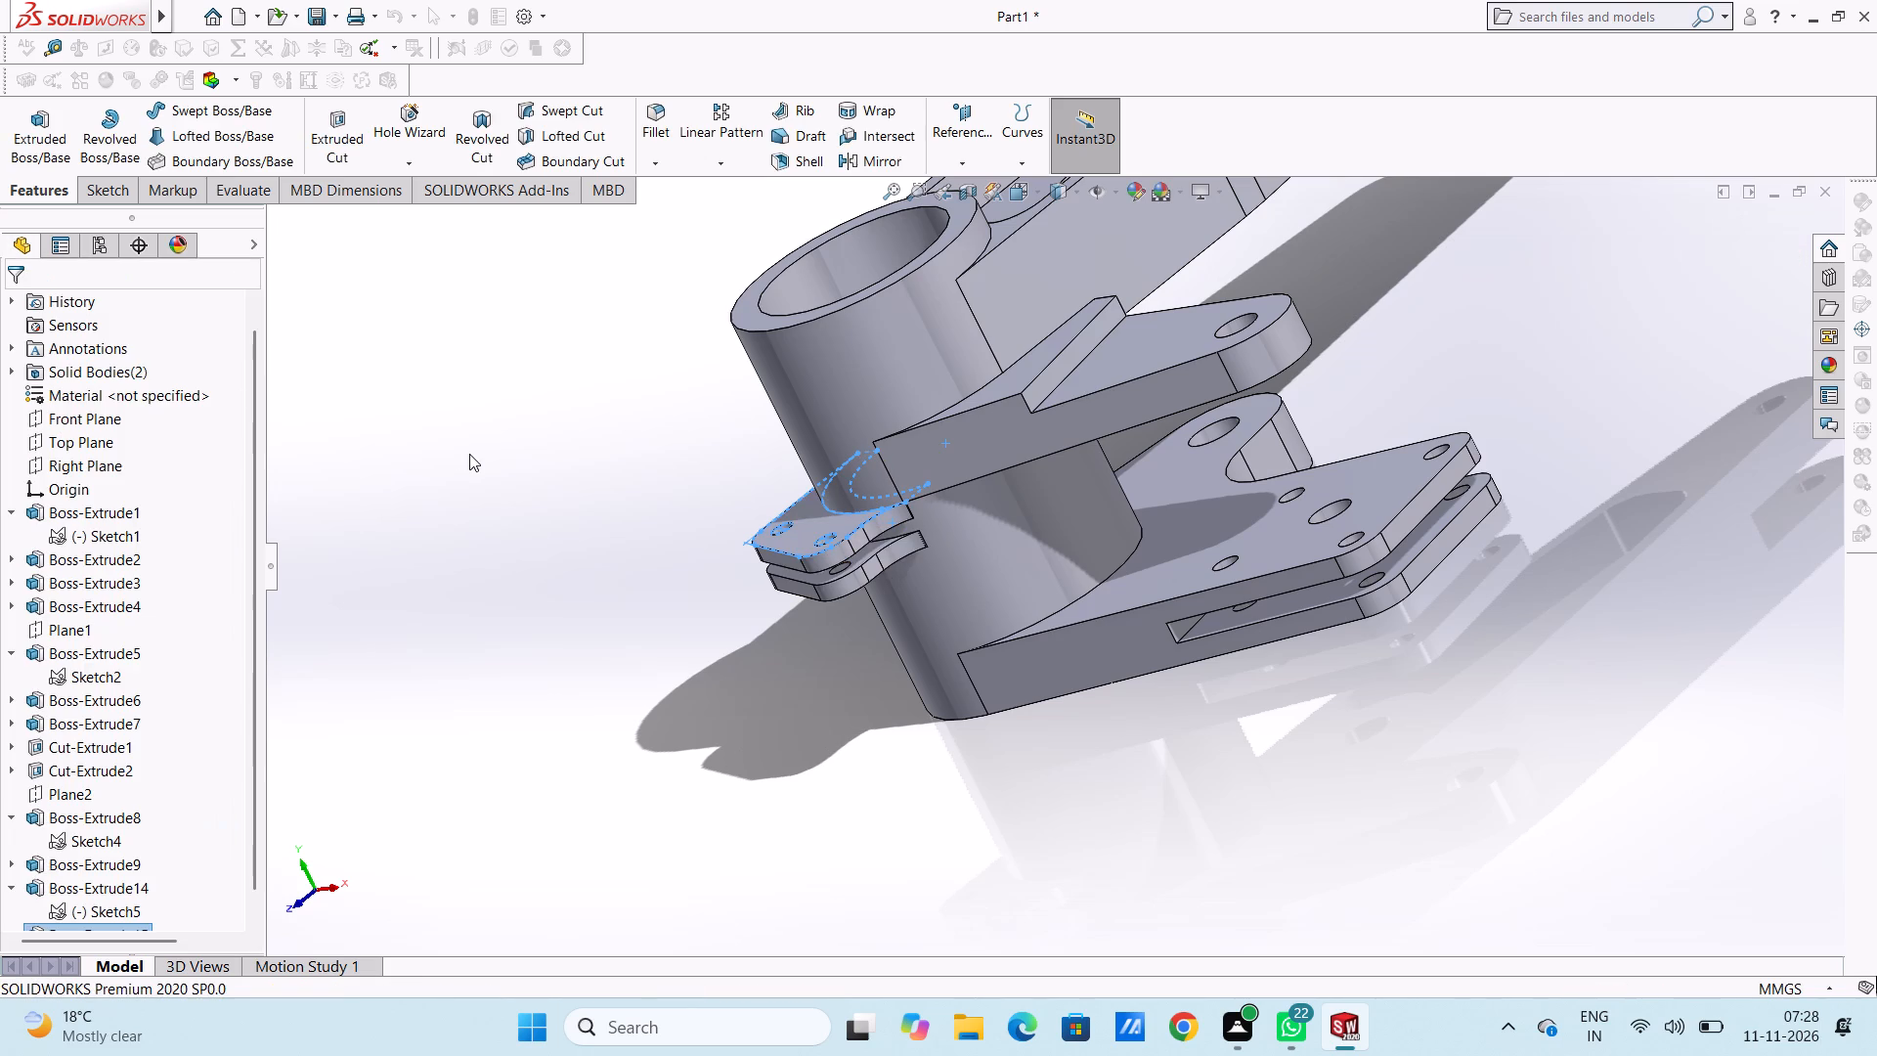
{"action": "left_click", "coordinate": [469, 454]}
Fillet the lower lug plate's underside edge along the cylinder wall with a 5 mm radius.
{"action": "middle_click_drag", "start_coordinate": [490, 479], "coordinate": [551, 344]}
{"action": "middle_click_drag", "start_coordinate": [583, 490], "coordinate": [556, 570]}
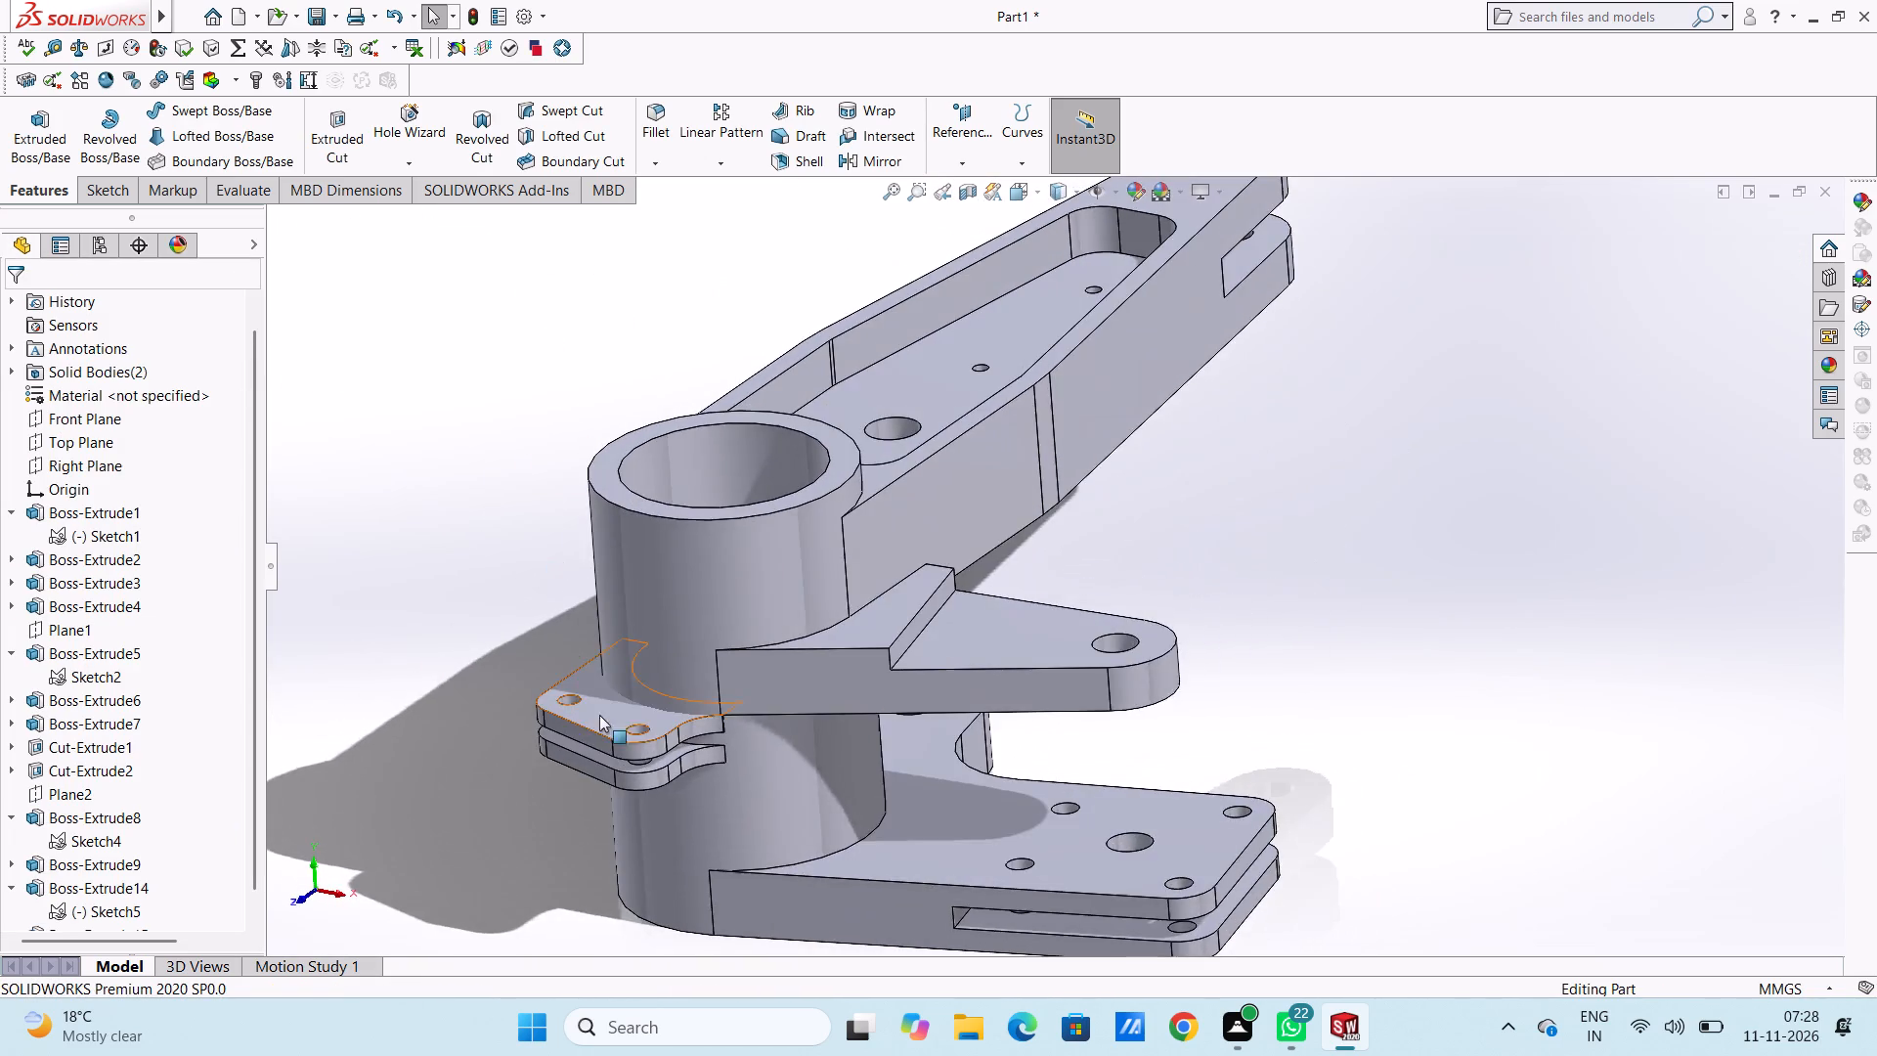
{"action": "scroll", "coordinate": [631, 706], "scroll_direction": "down", "scroll_amount": 4}
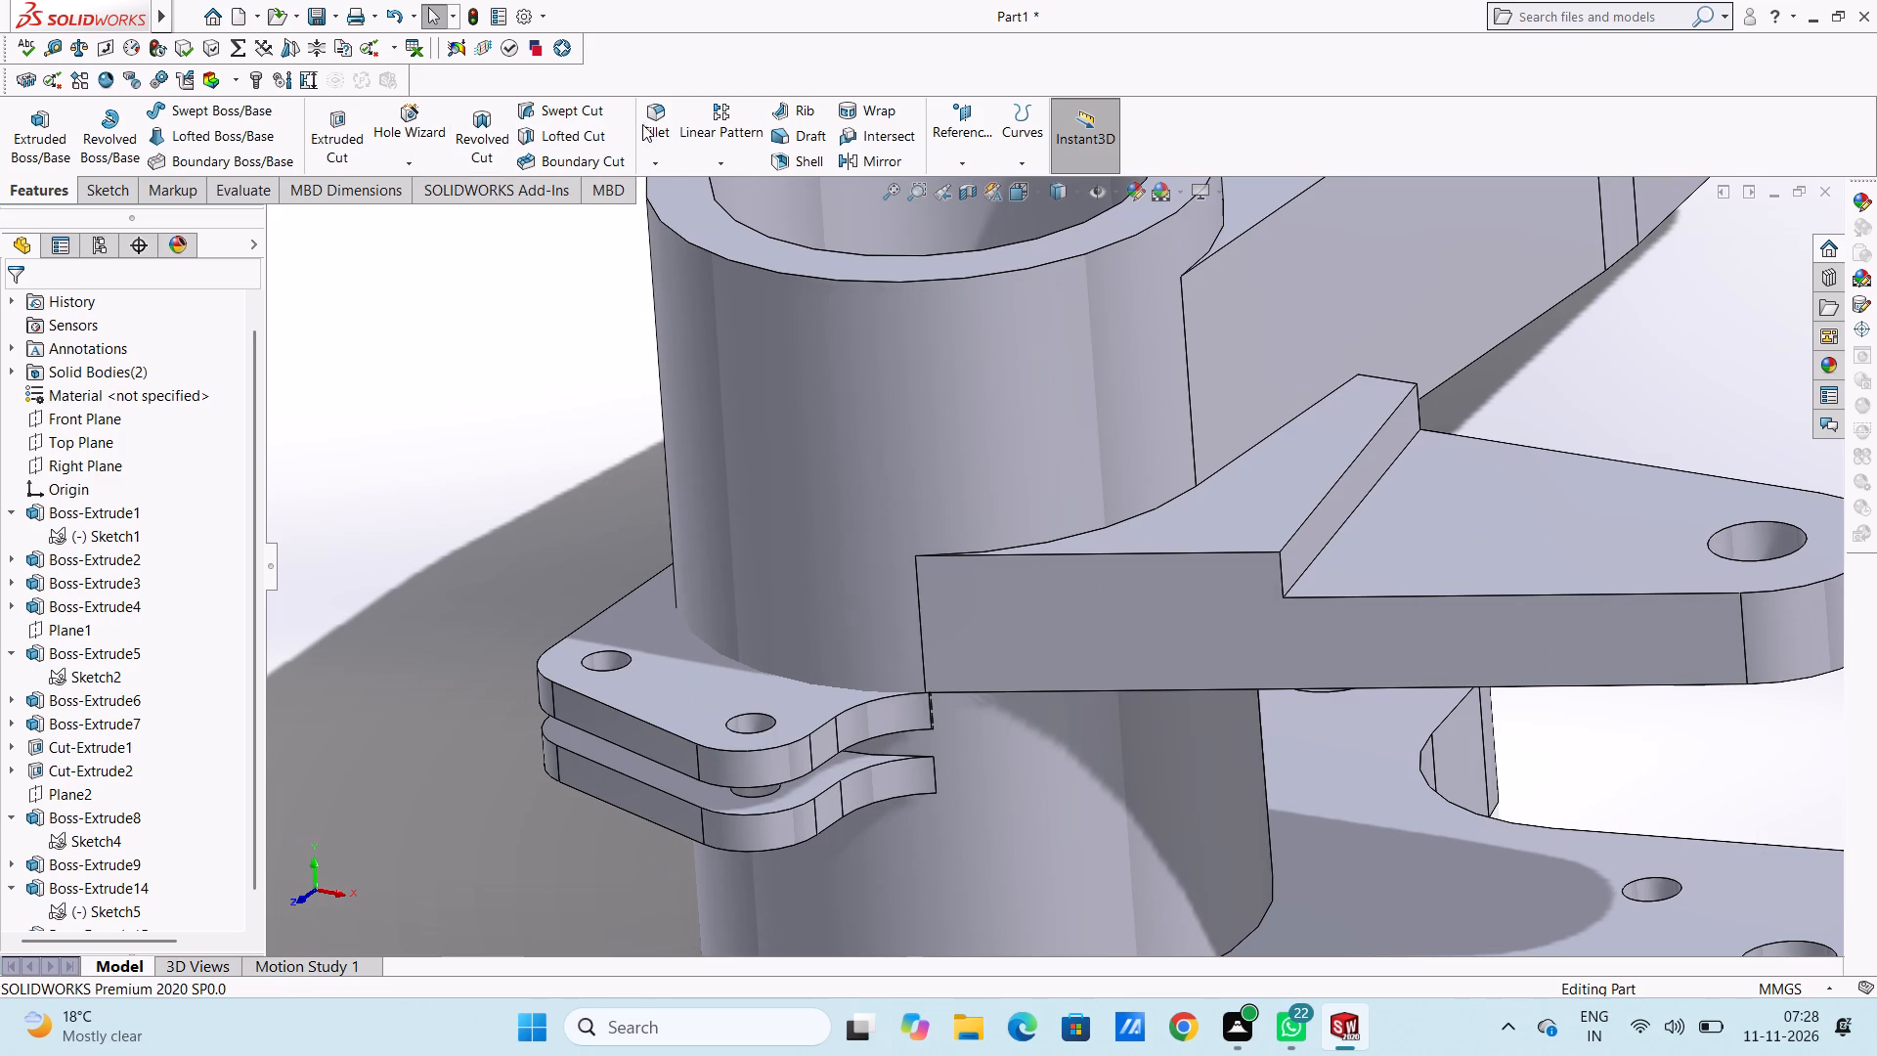
{"action": "left_click", "coordinate": [651, 113]}
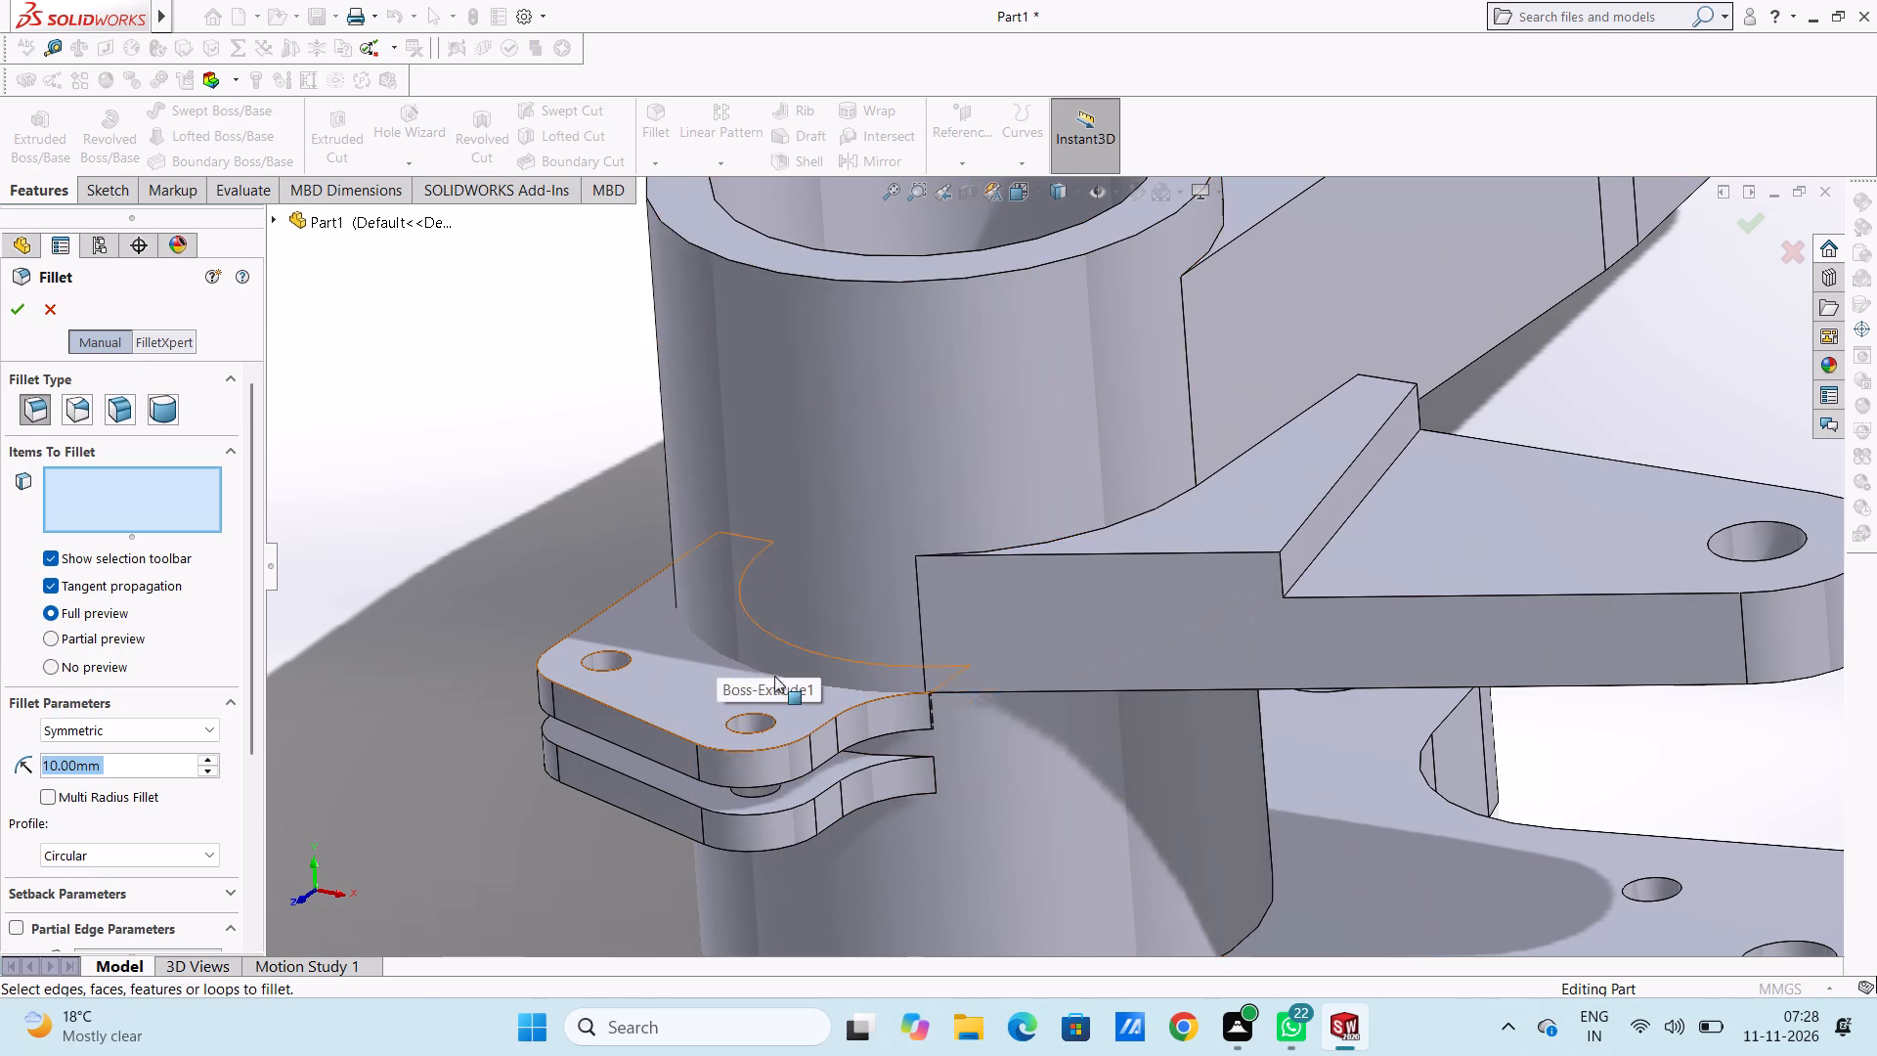
{"action": "scroll", "coordinate": [577, 544], "scroll_direction": "up", "scroll_amount": 4}
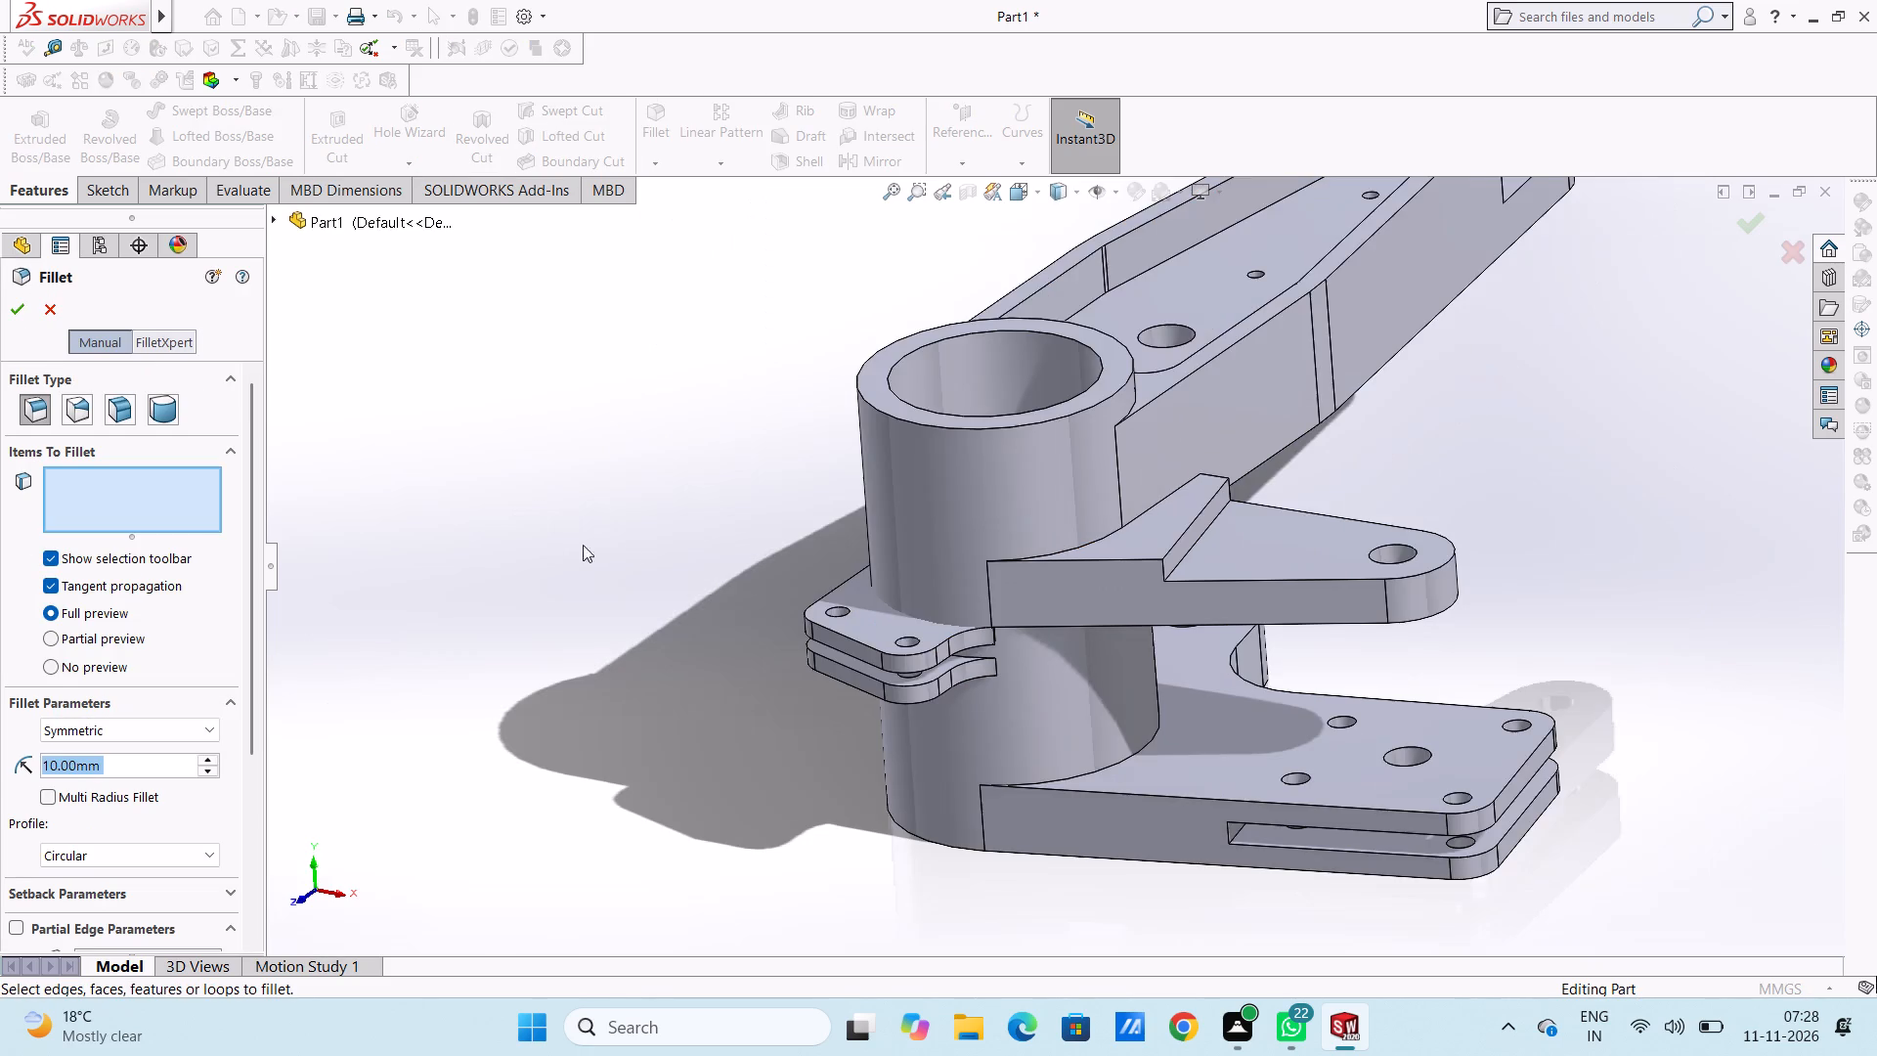
{"action": "middle_click_drag", "start_coordinate": [683, 535], "coordinate": [681, 513]}
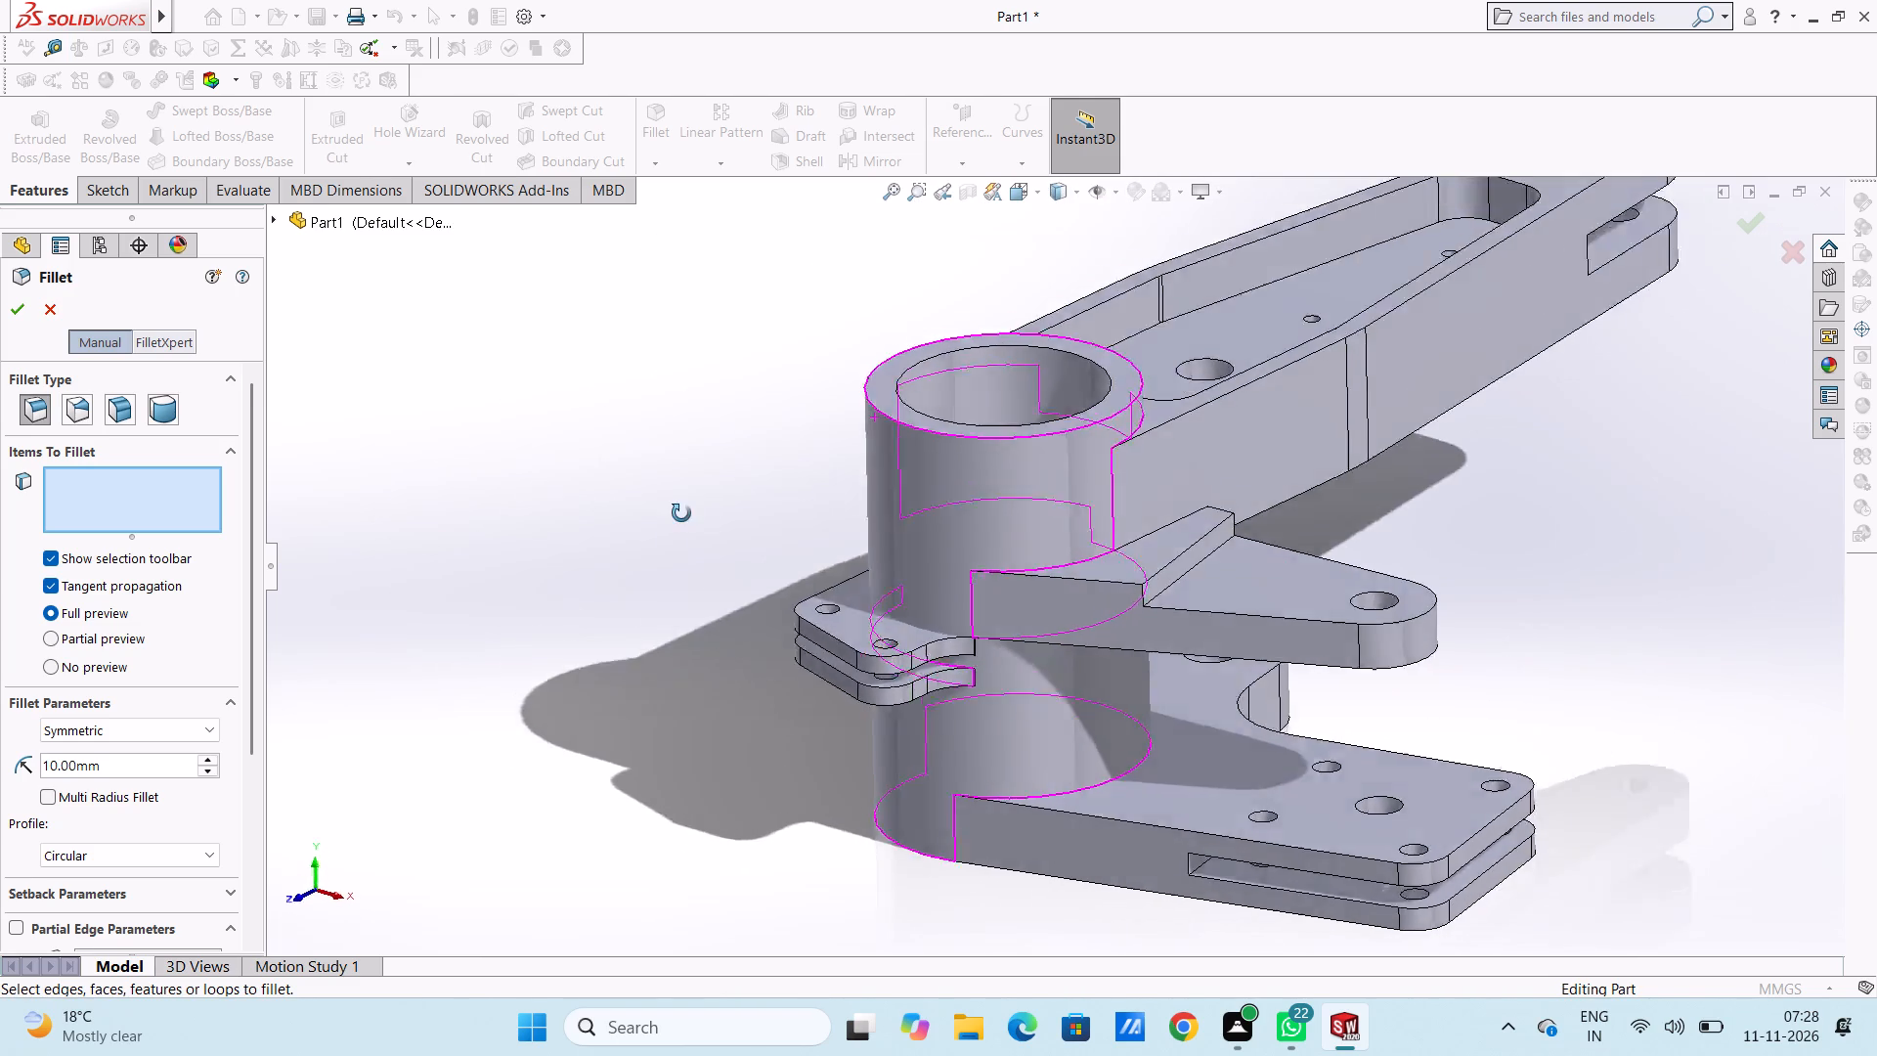
{"action": "middle_click_drag", "start_coordinate": [681, 513], "coordinate": [662, 511]}
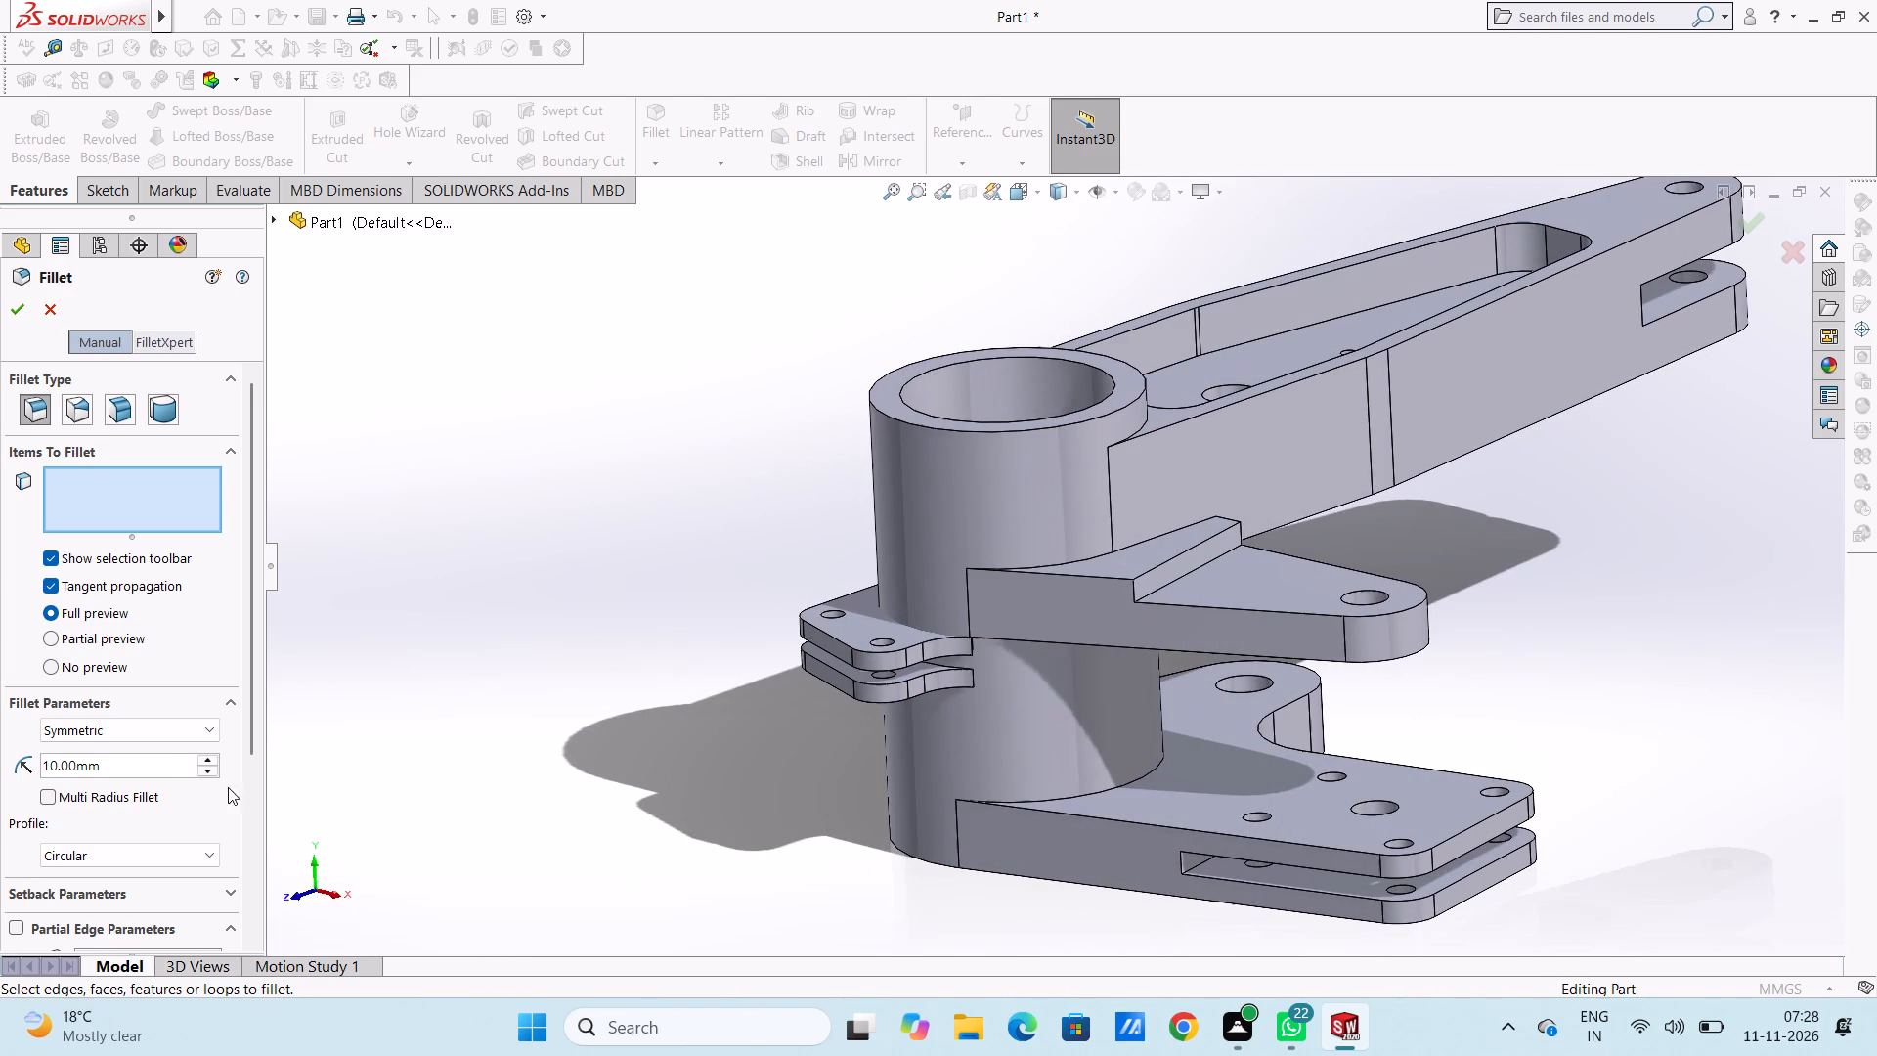
{"action": "double_click", "coordinate": [159, 755]}
{"action": "double_click", "coordinate": [162, 762]}
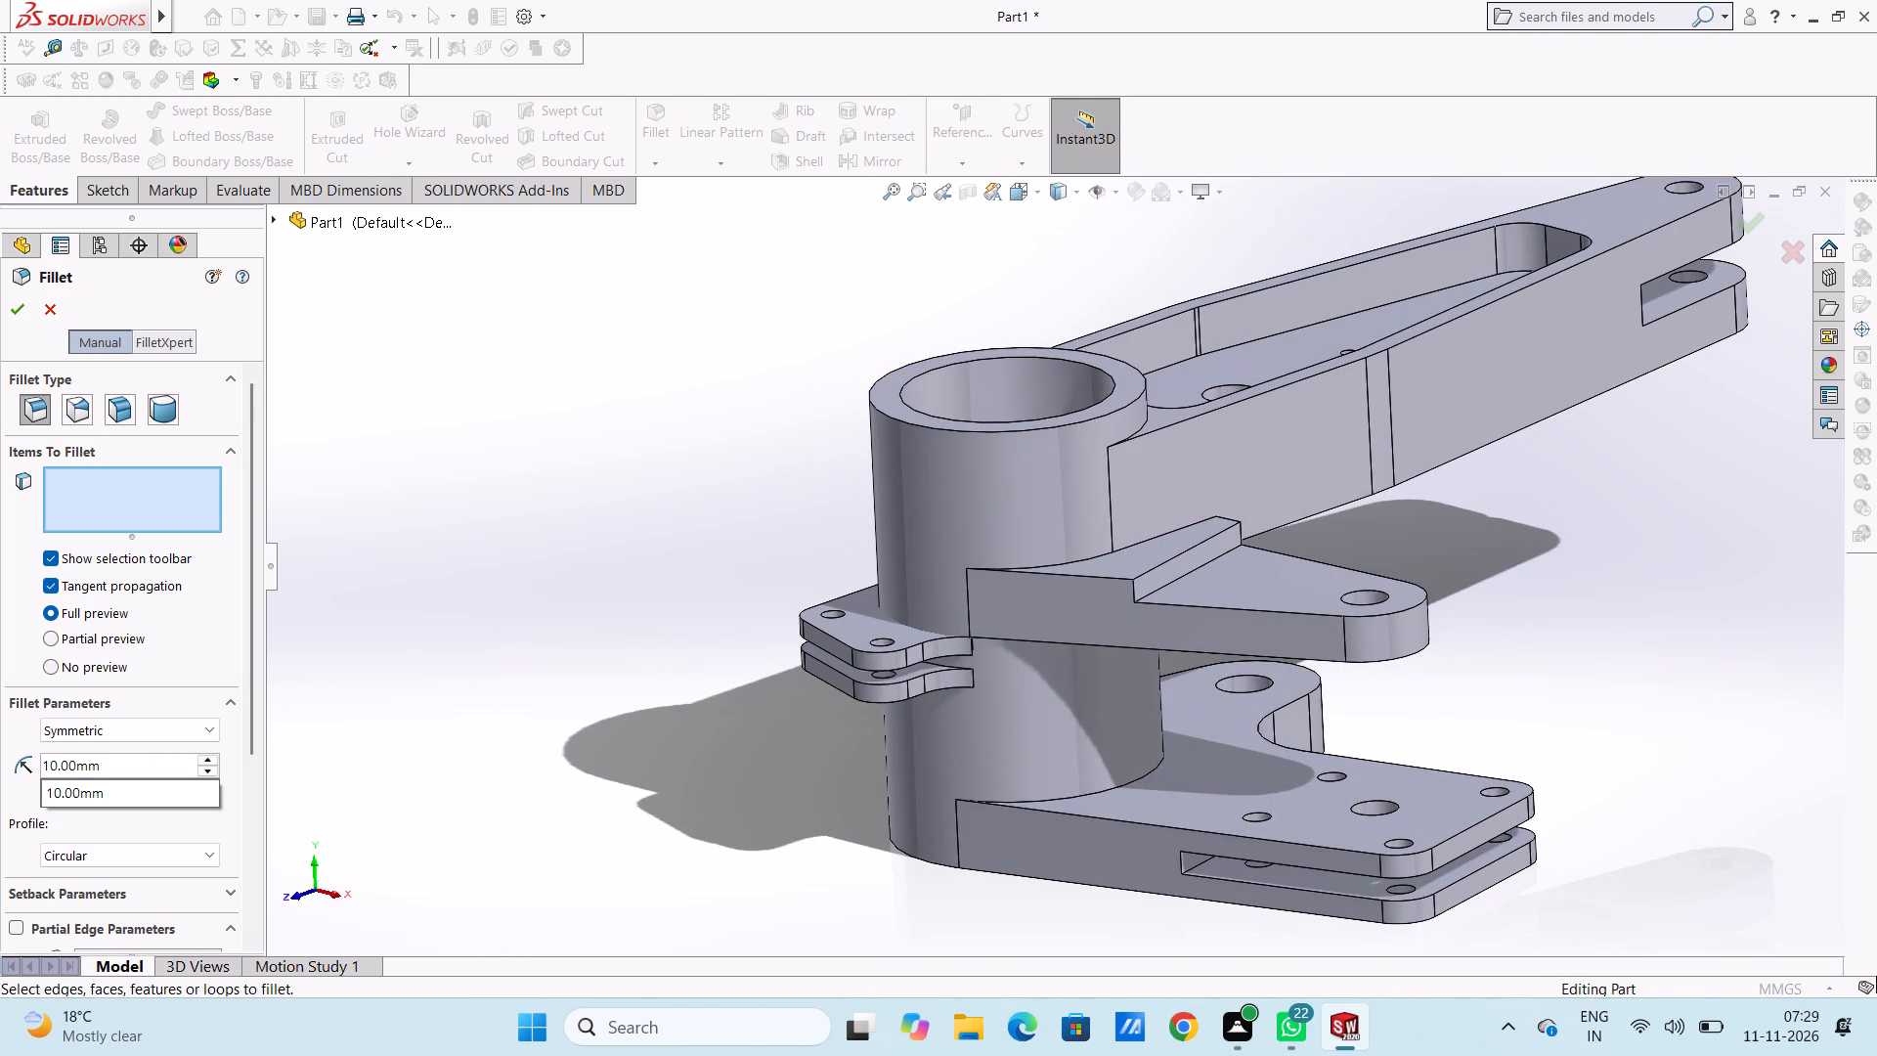
{"action": "key", "text": "5"}
{"action": "key", "text": "Return"}
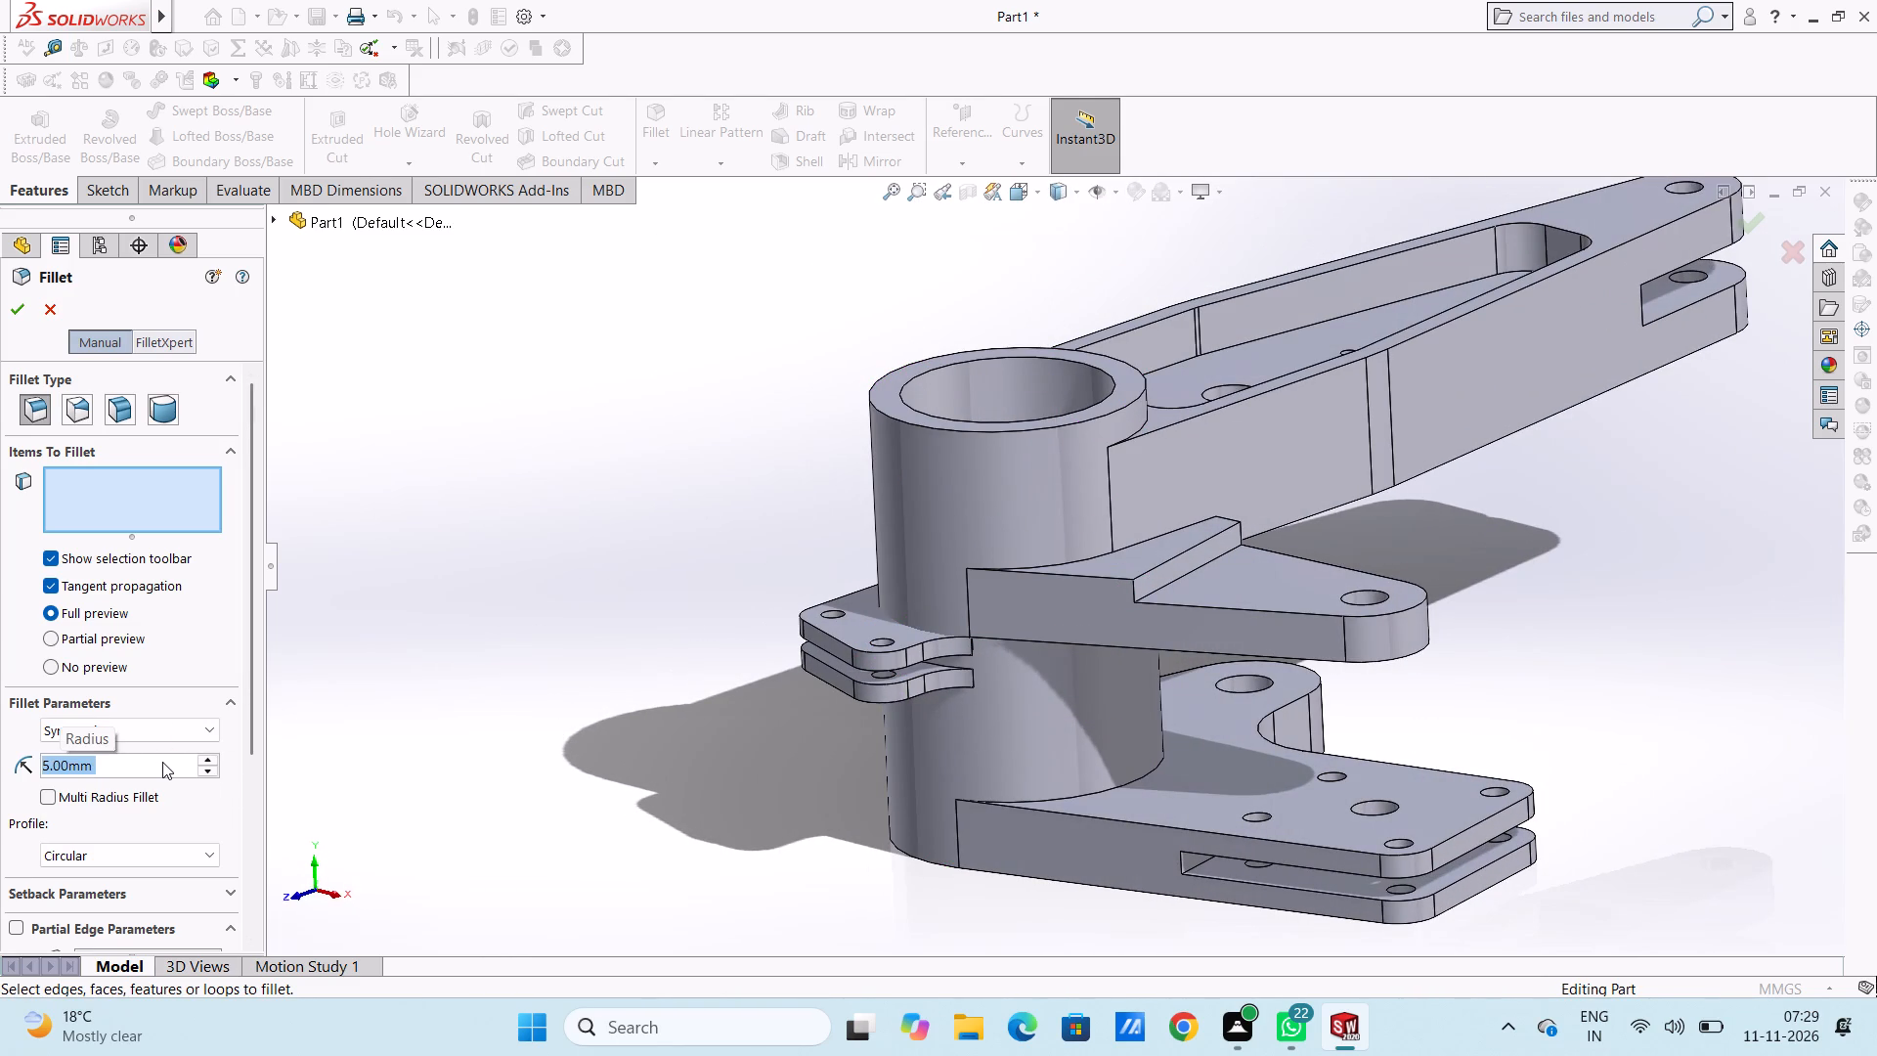
{"action": "scroll", "coordinate": [995, 627], "scroll_direction": "down", "scroll_amount": 5}
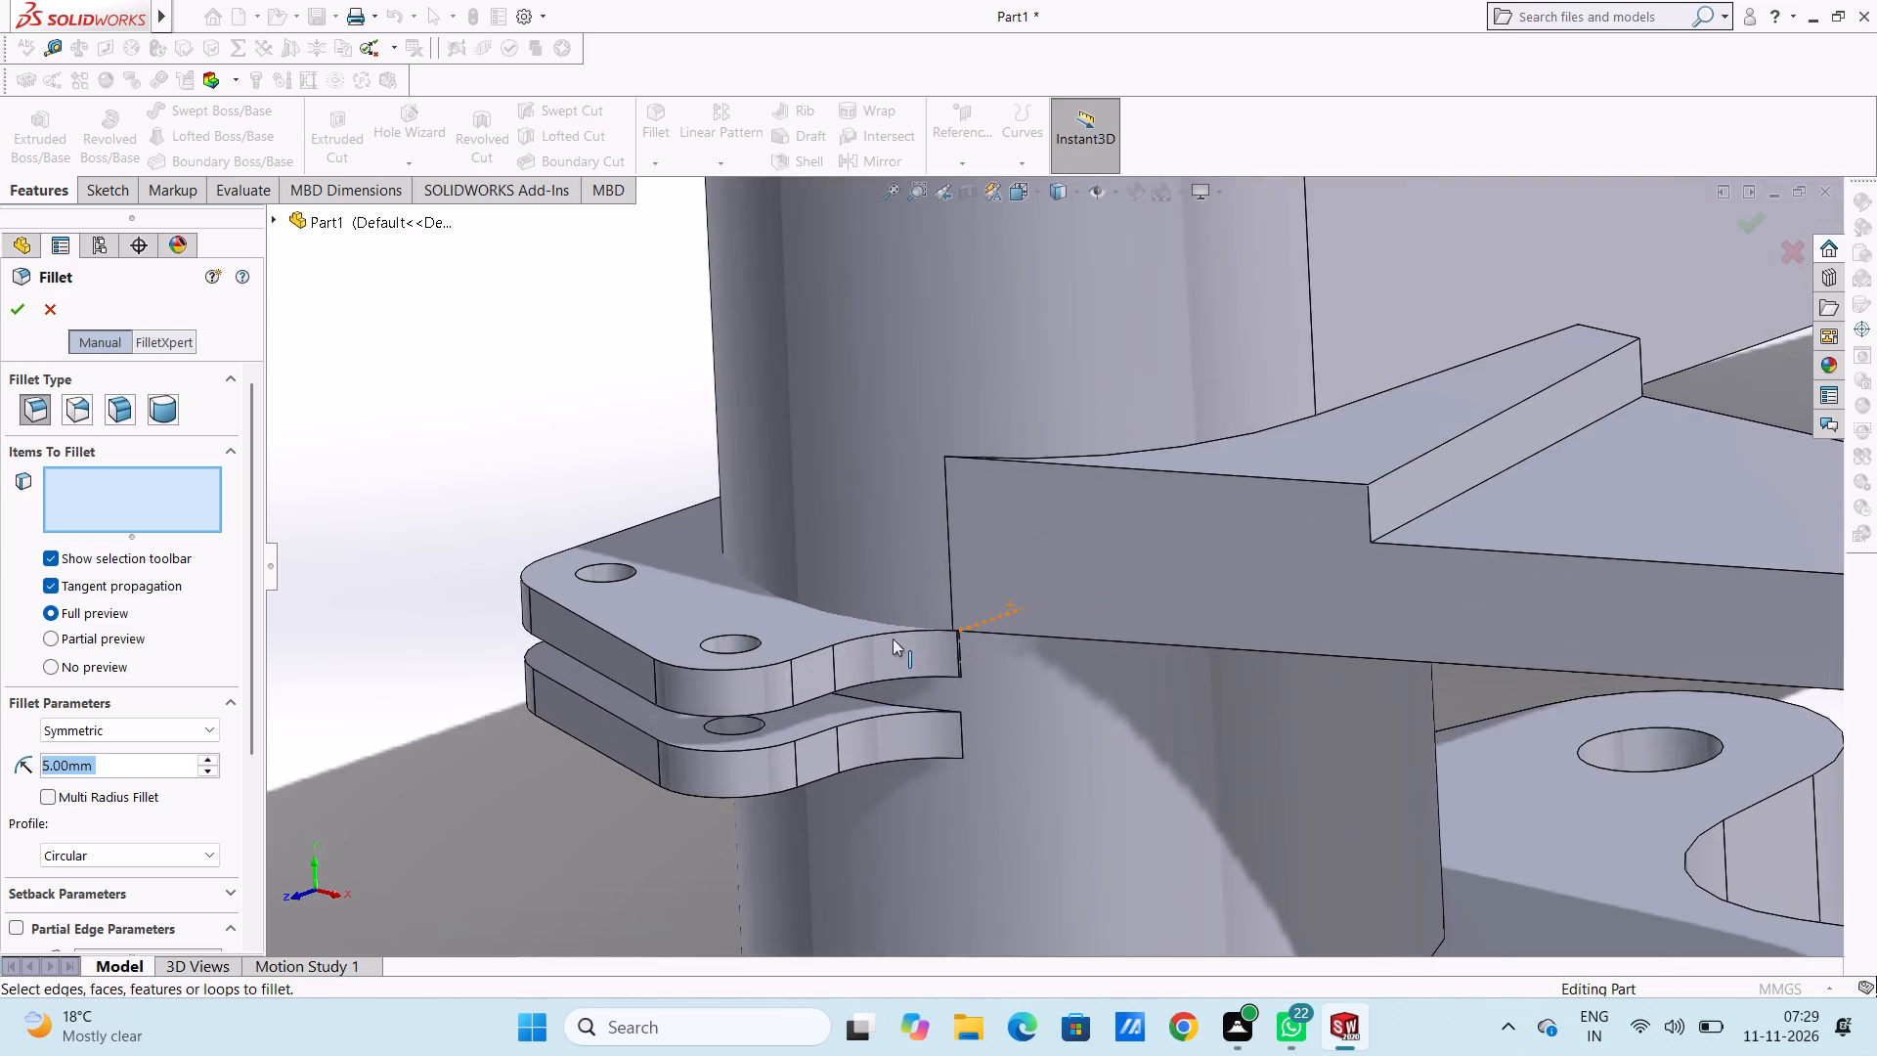
{"action": "scroll", "coordinate": [851, 622], "scroll_direction": "down", "scroll_amount": 4}
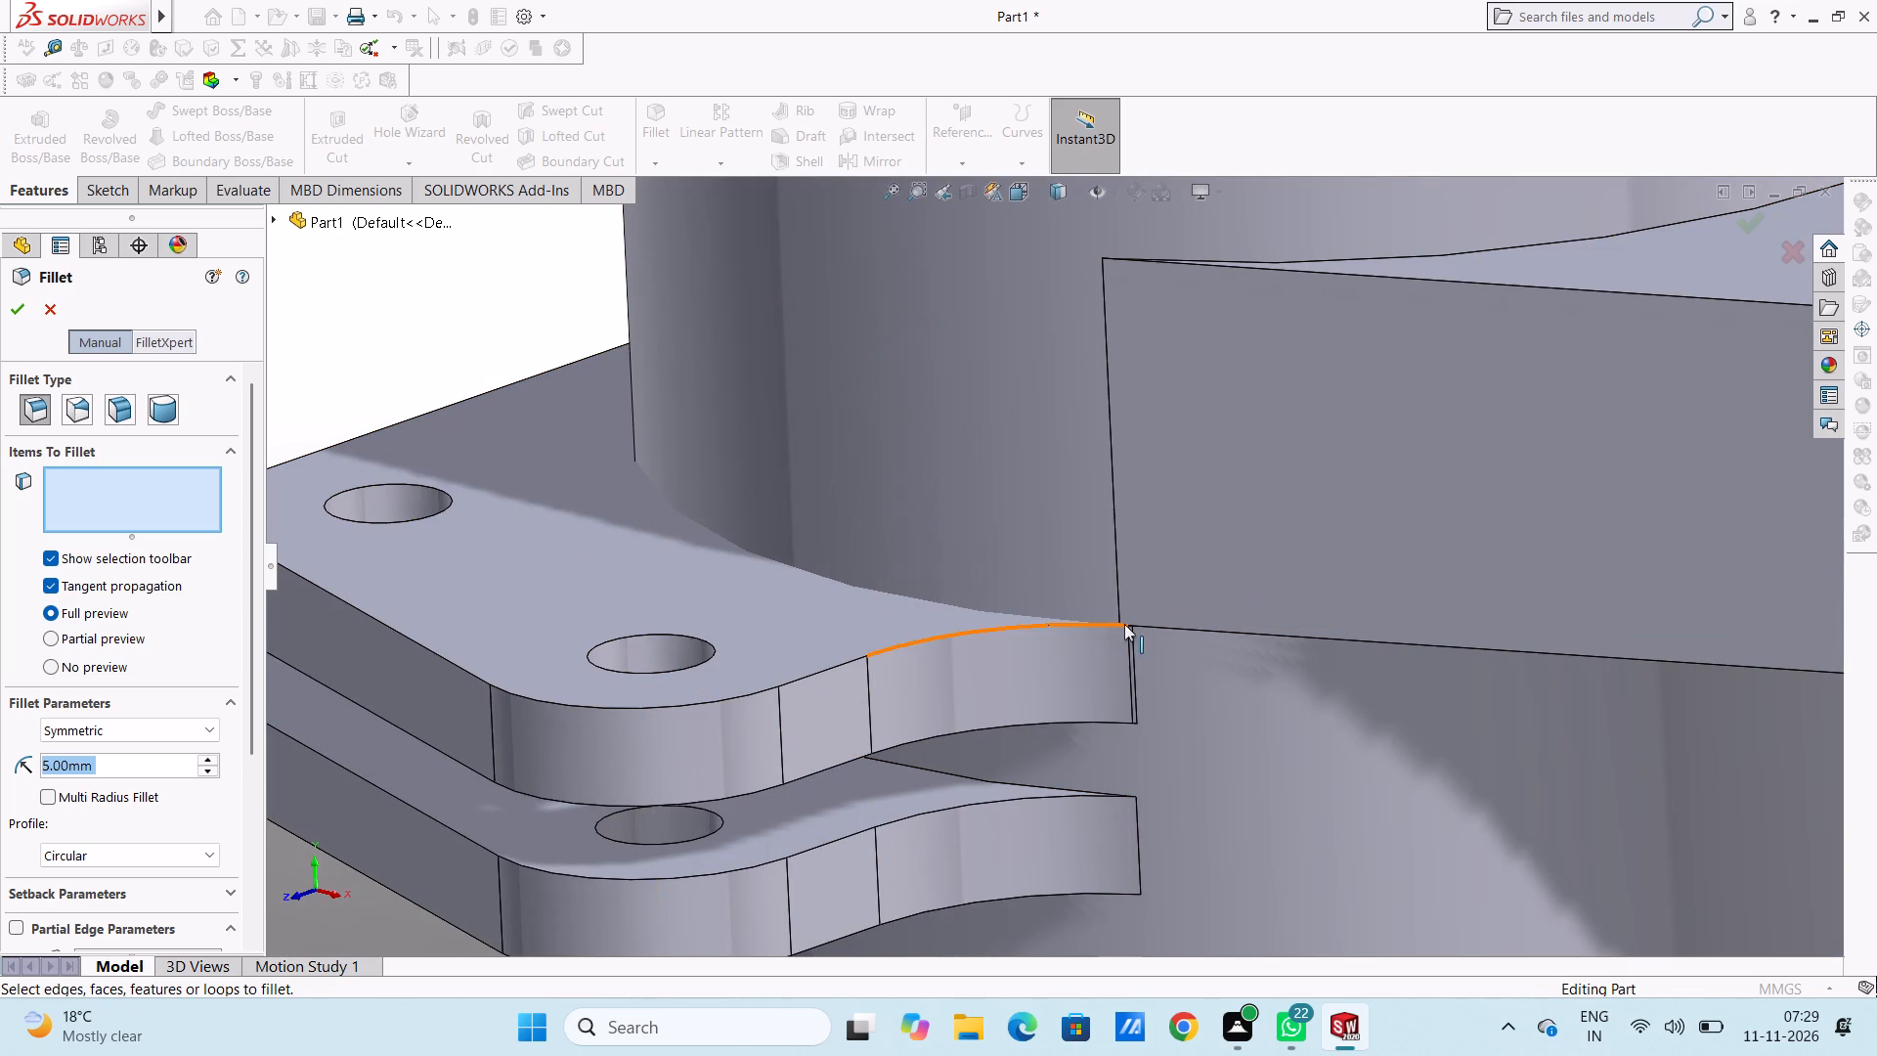
{"action": "scroll", "coordinate": [948, 641], "scroll_direction": "up", "scroll_amount": 6}
{"action": "scroll", "coordinate": [1065, 644], "scroll_direction": "down", "scroll_amount": 5}
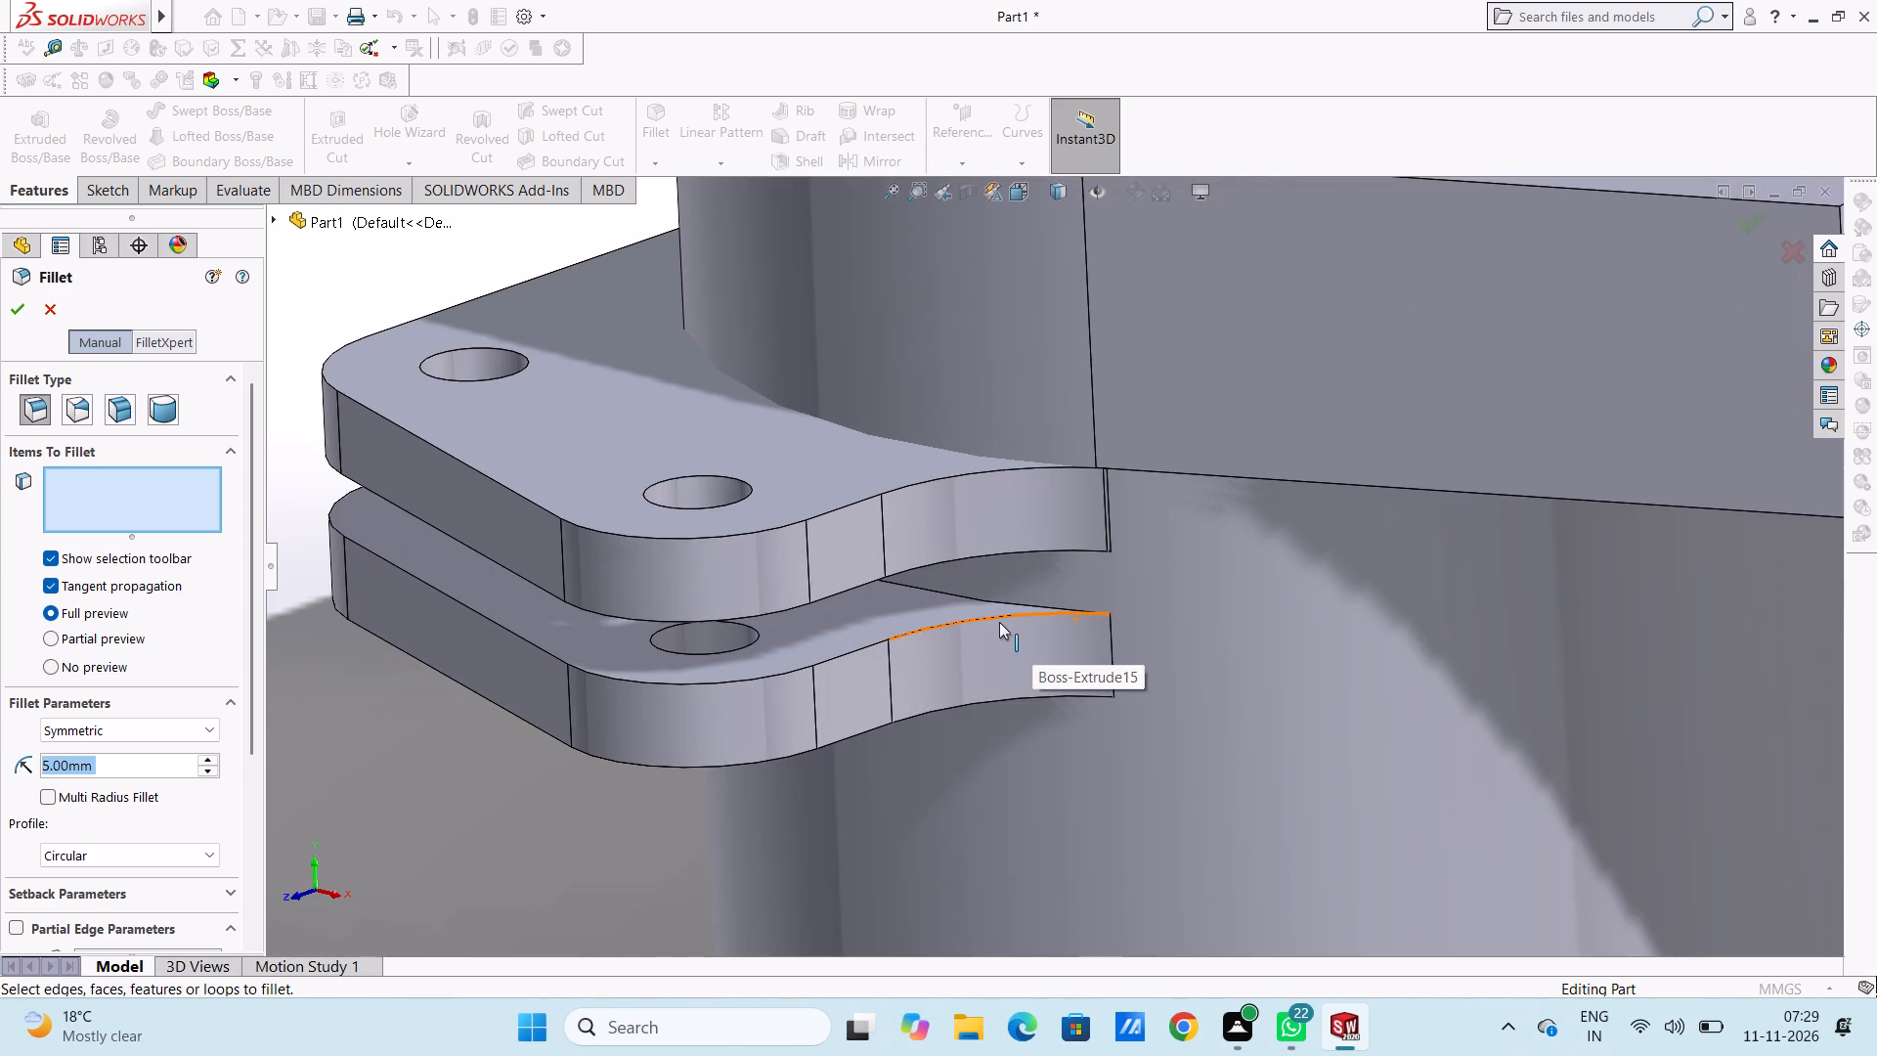
{"action": "middle_click_drag", "start_coordinate": [982, 703], "coordinate": [992, 510]}
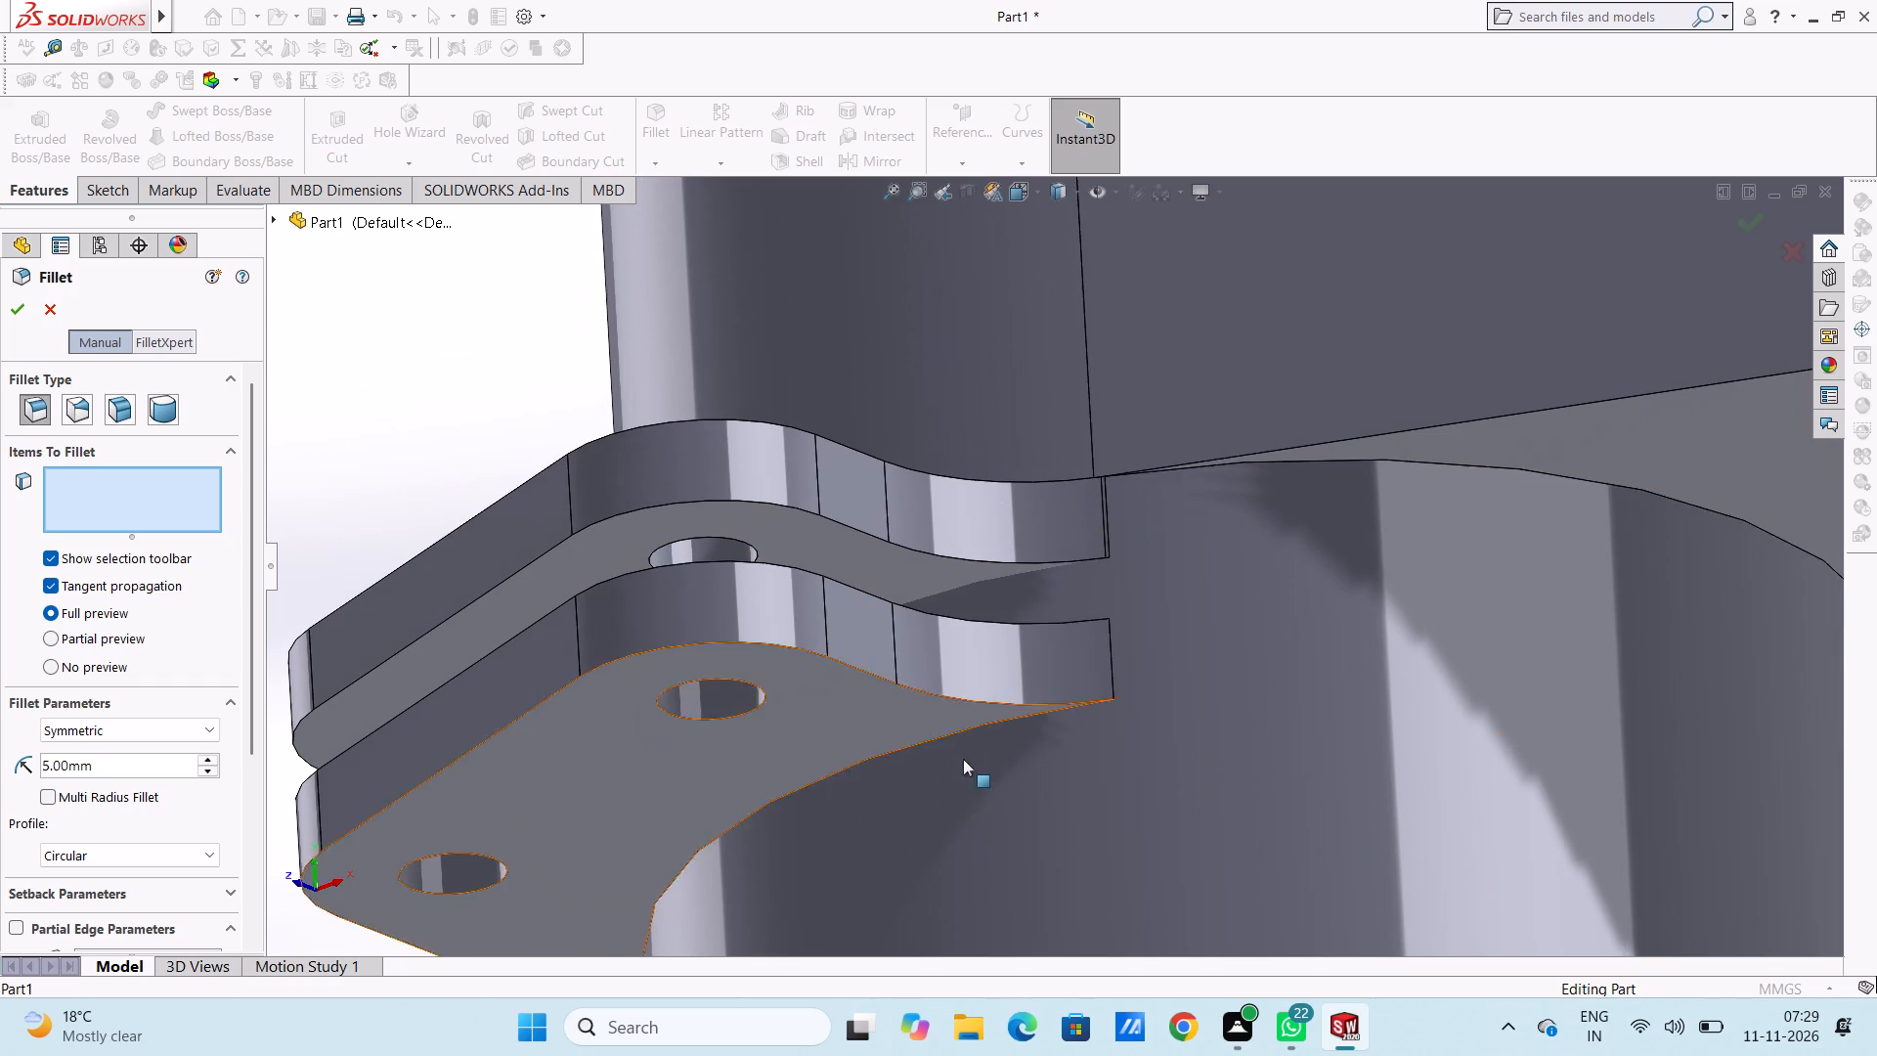
{"action": "left_click", "coordinate": [894, 750]}
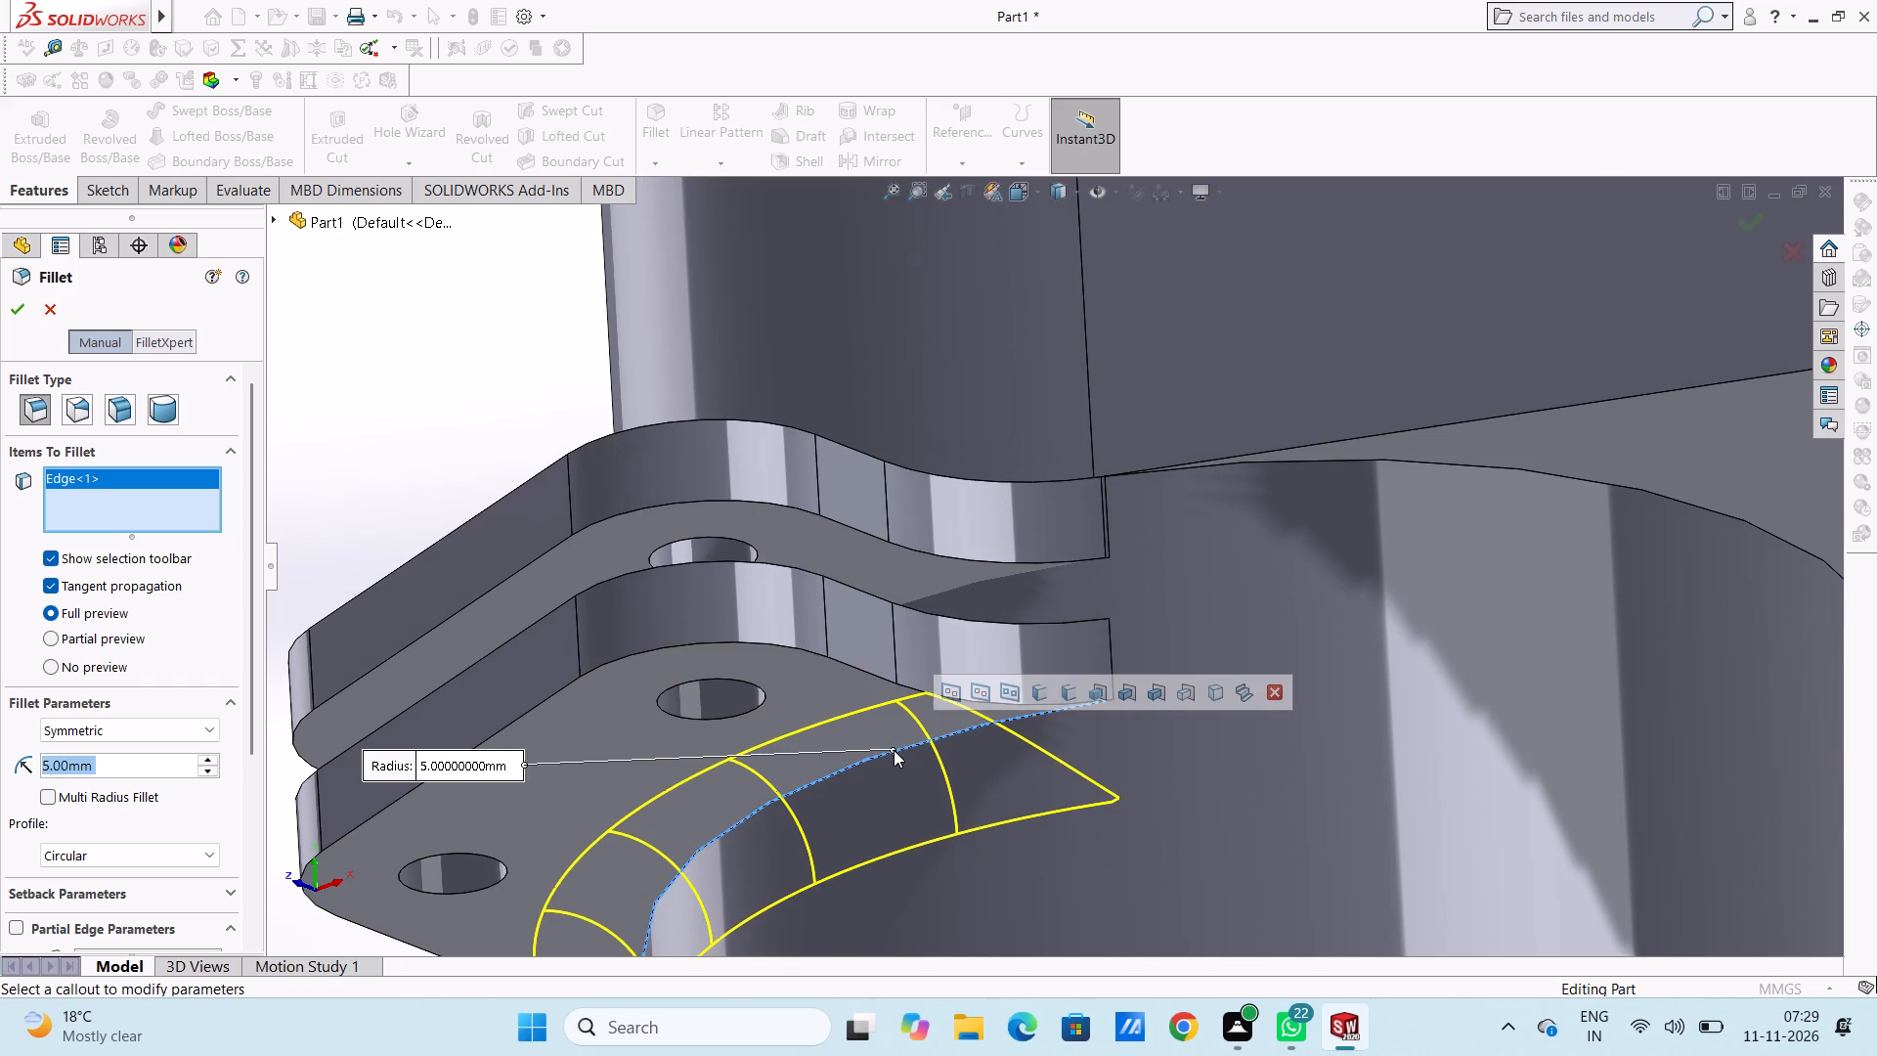
{"action": "scroll", "coordinate": [894, 750], "scroll_direction": "up", "scroll_amount": 8}
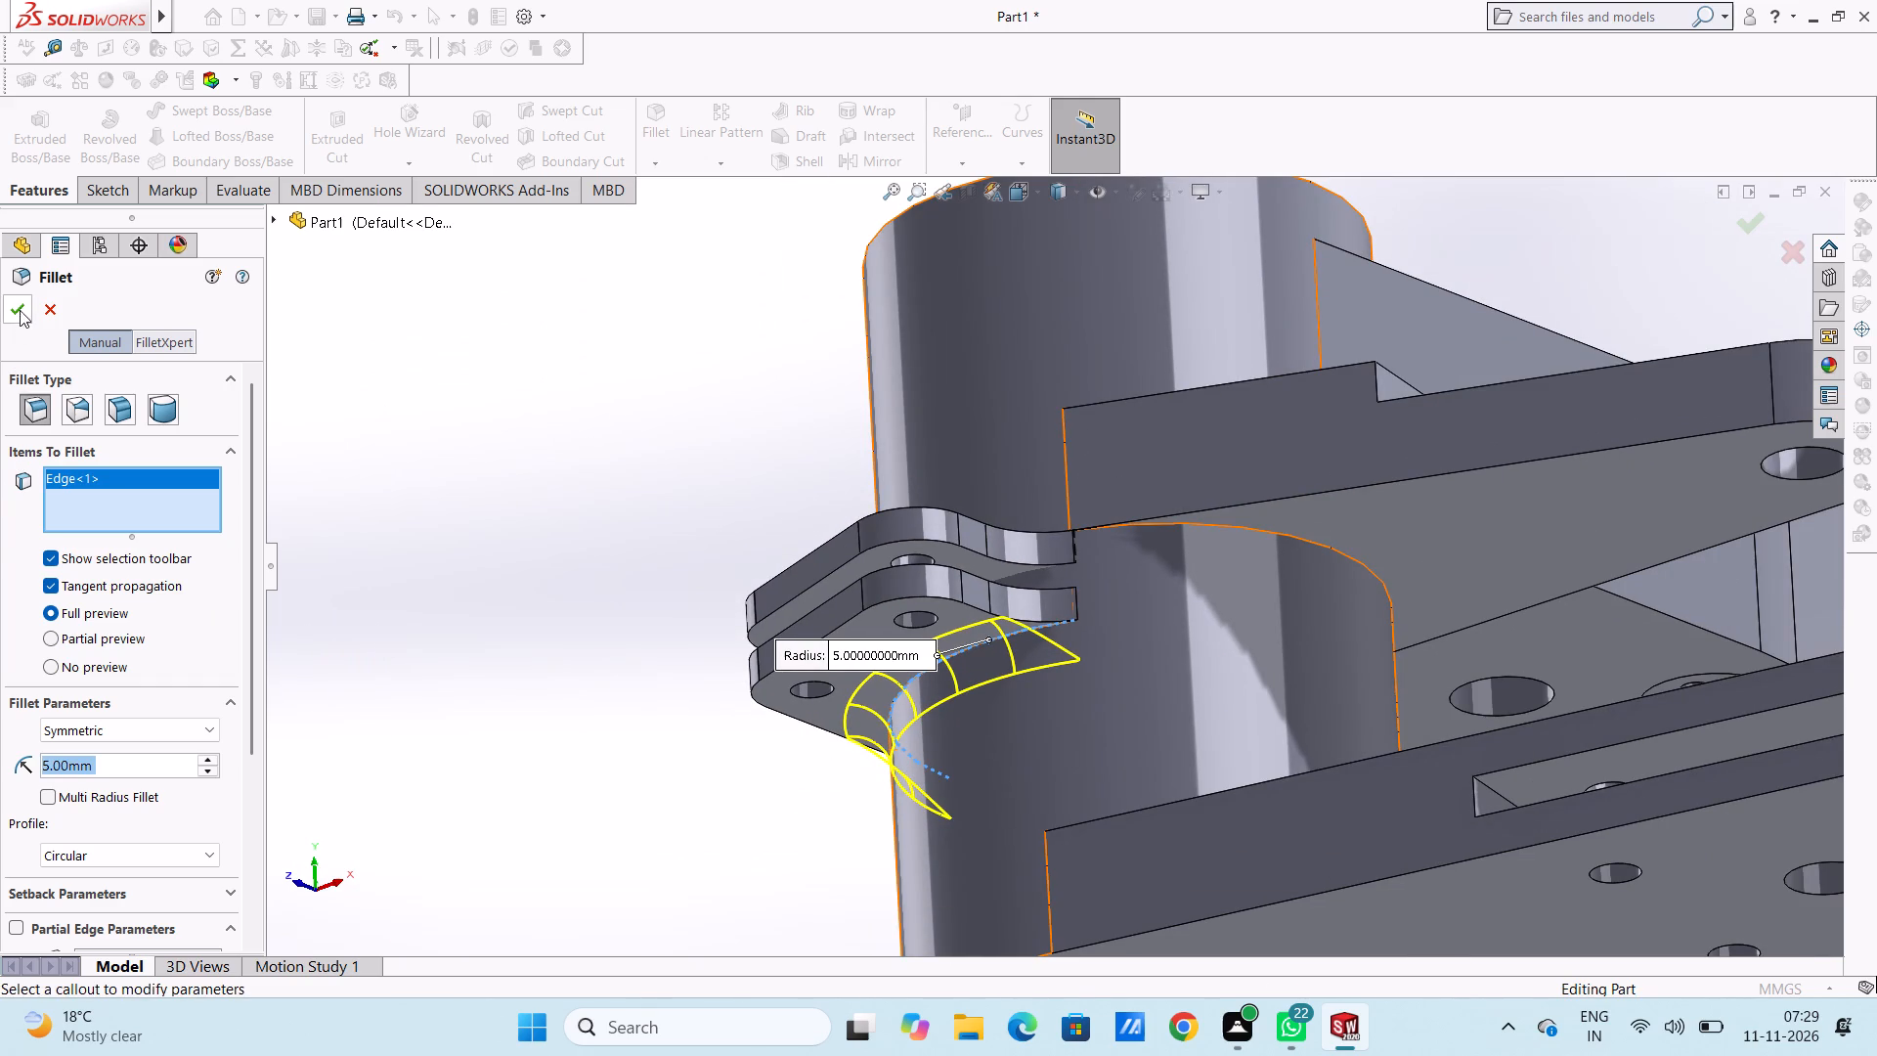
{"action": "left_click", "coordinate": [17, 316]}
Examine the lug plates, their junction with the cylinder wall and the inside of the bore from several angles.
{"action": "middle_click_drag", "start_coordinate": [809, 395], "coordinate": [801, 578]}
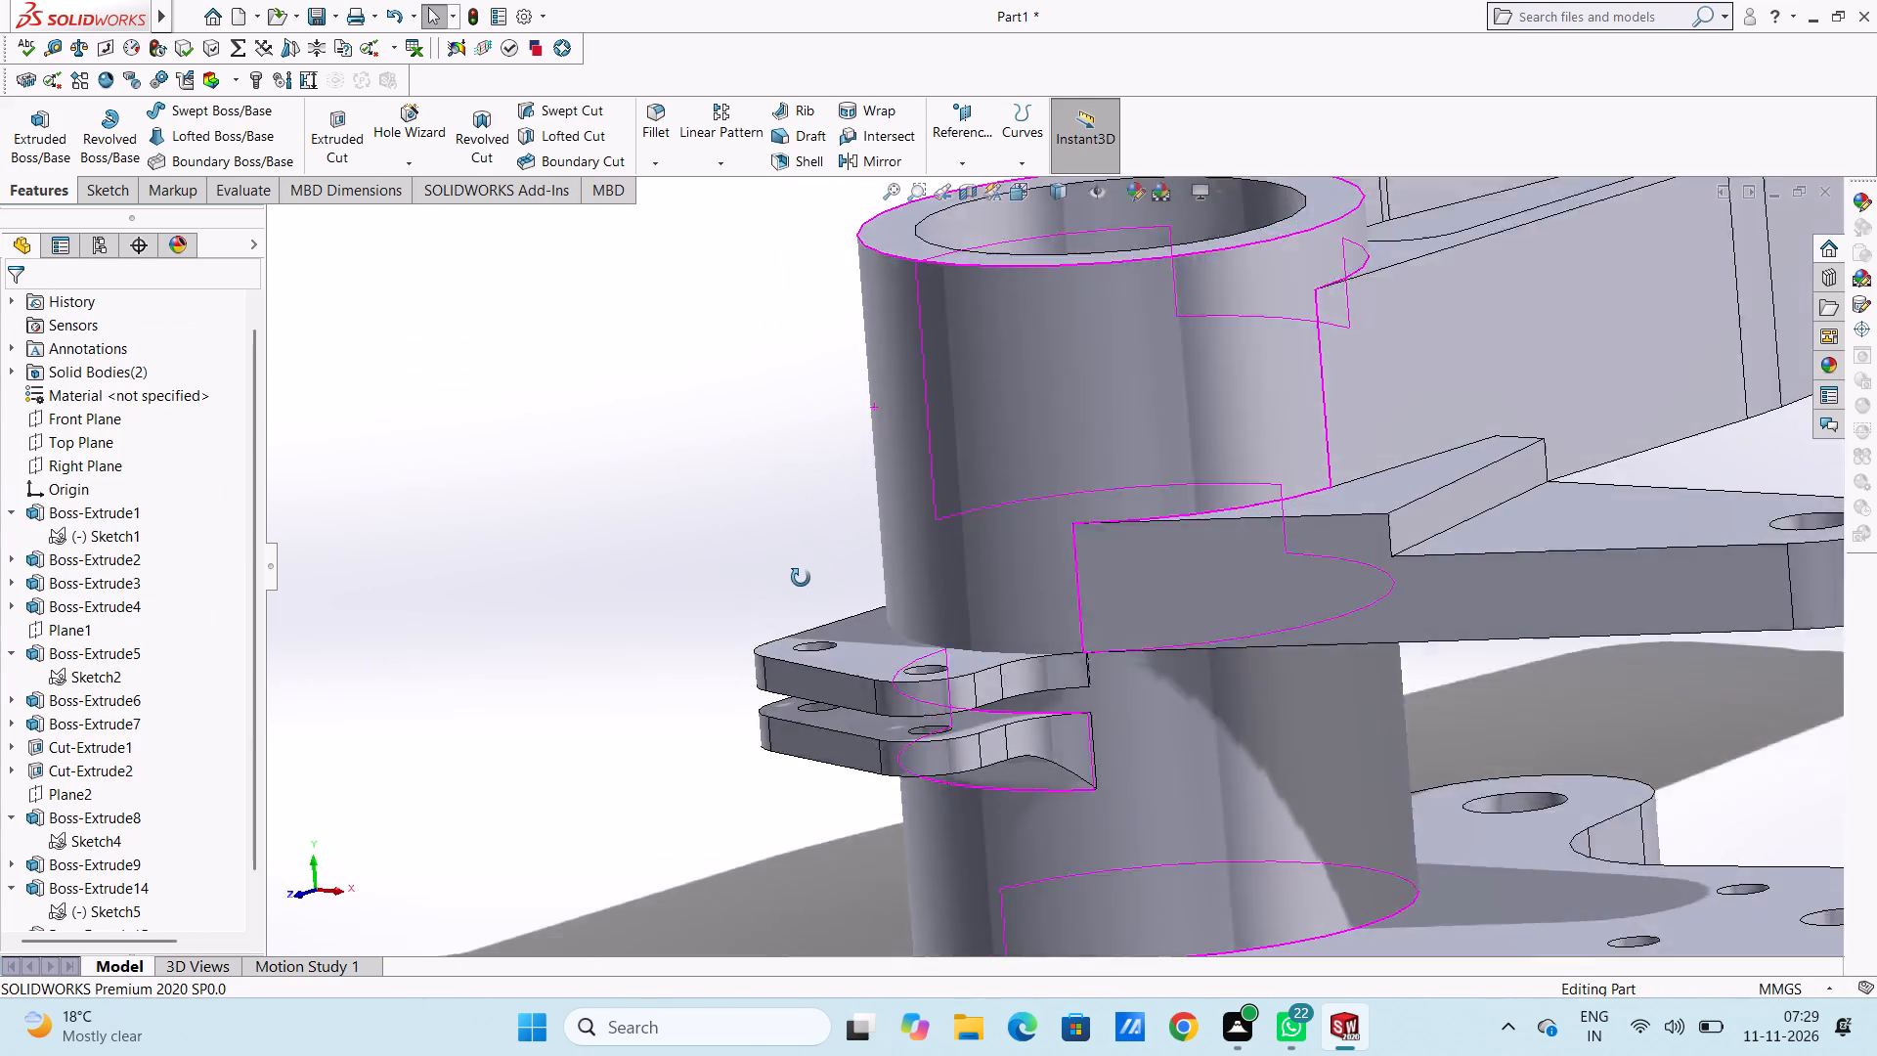
{"action": "middle_click_drag", "start_coordinate": [801, 578], "coordinate": [799, 590]}
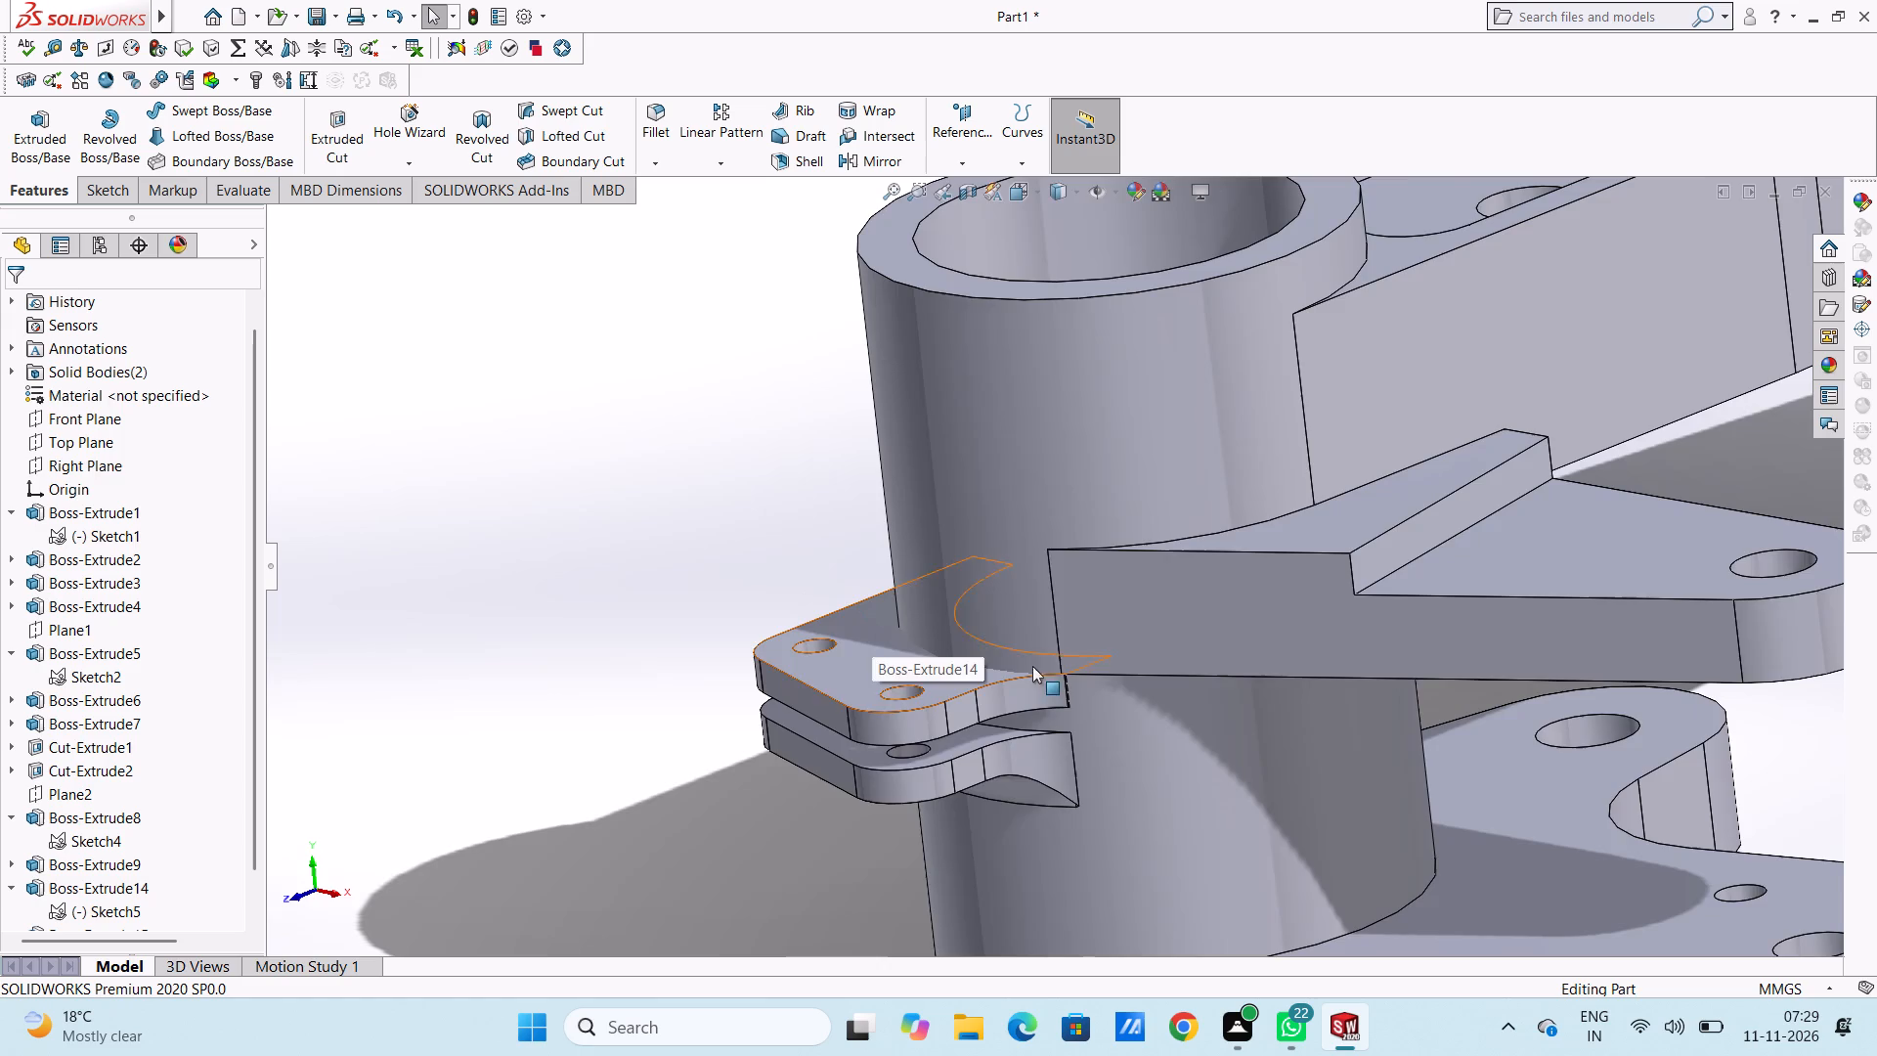
{"action": "scroll", "coordinate": [1079, 660], "scroll_direction": "down", "scroll_amount": 5}
{"action": "middle_click_drag", "start_coordinate": [757, 580], "coordinate": [1035, 653]}
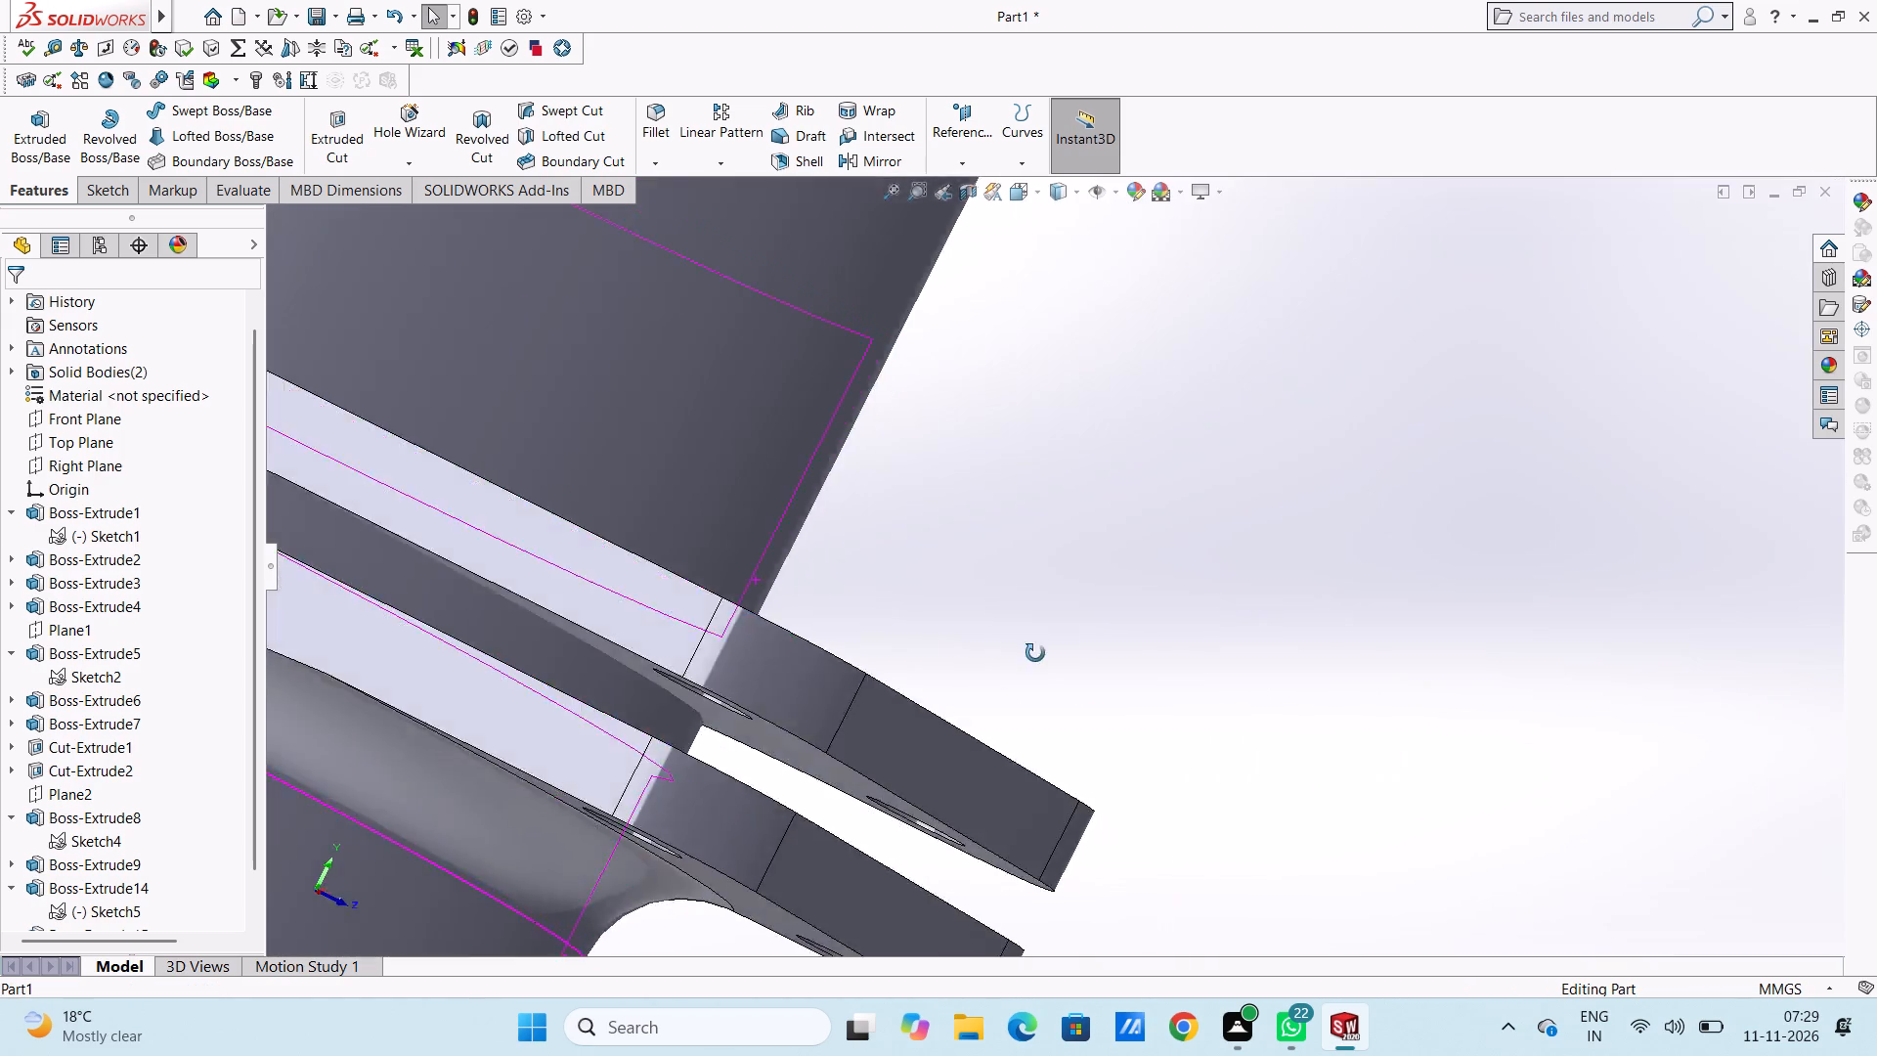
{"action": "middle_click_drag", "start_coordinate": [1035, 653], "coordinate": [1031, 812]}
{"action": "scroll", "coordinate": [774, 638], "scroll_direction": "up", "scroll_amount": 6}
{"action": "middle_click_drag", "start_coordinate": [892, 644], "coordinate": [881, 772]}
{"action": "middle_click_drag", "start_coordinate": [907, 548], "coordinate": [922, 695]}
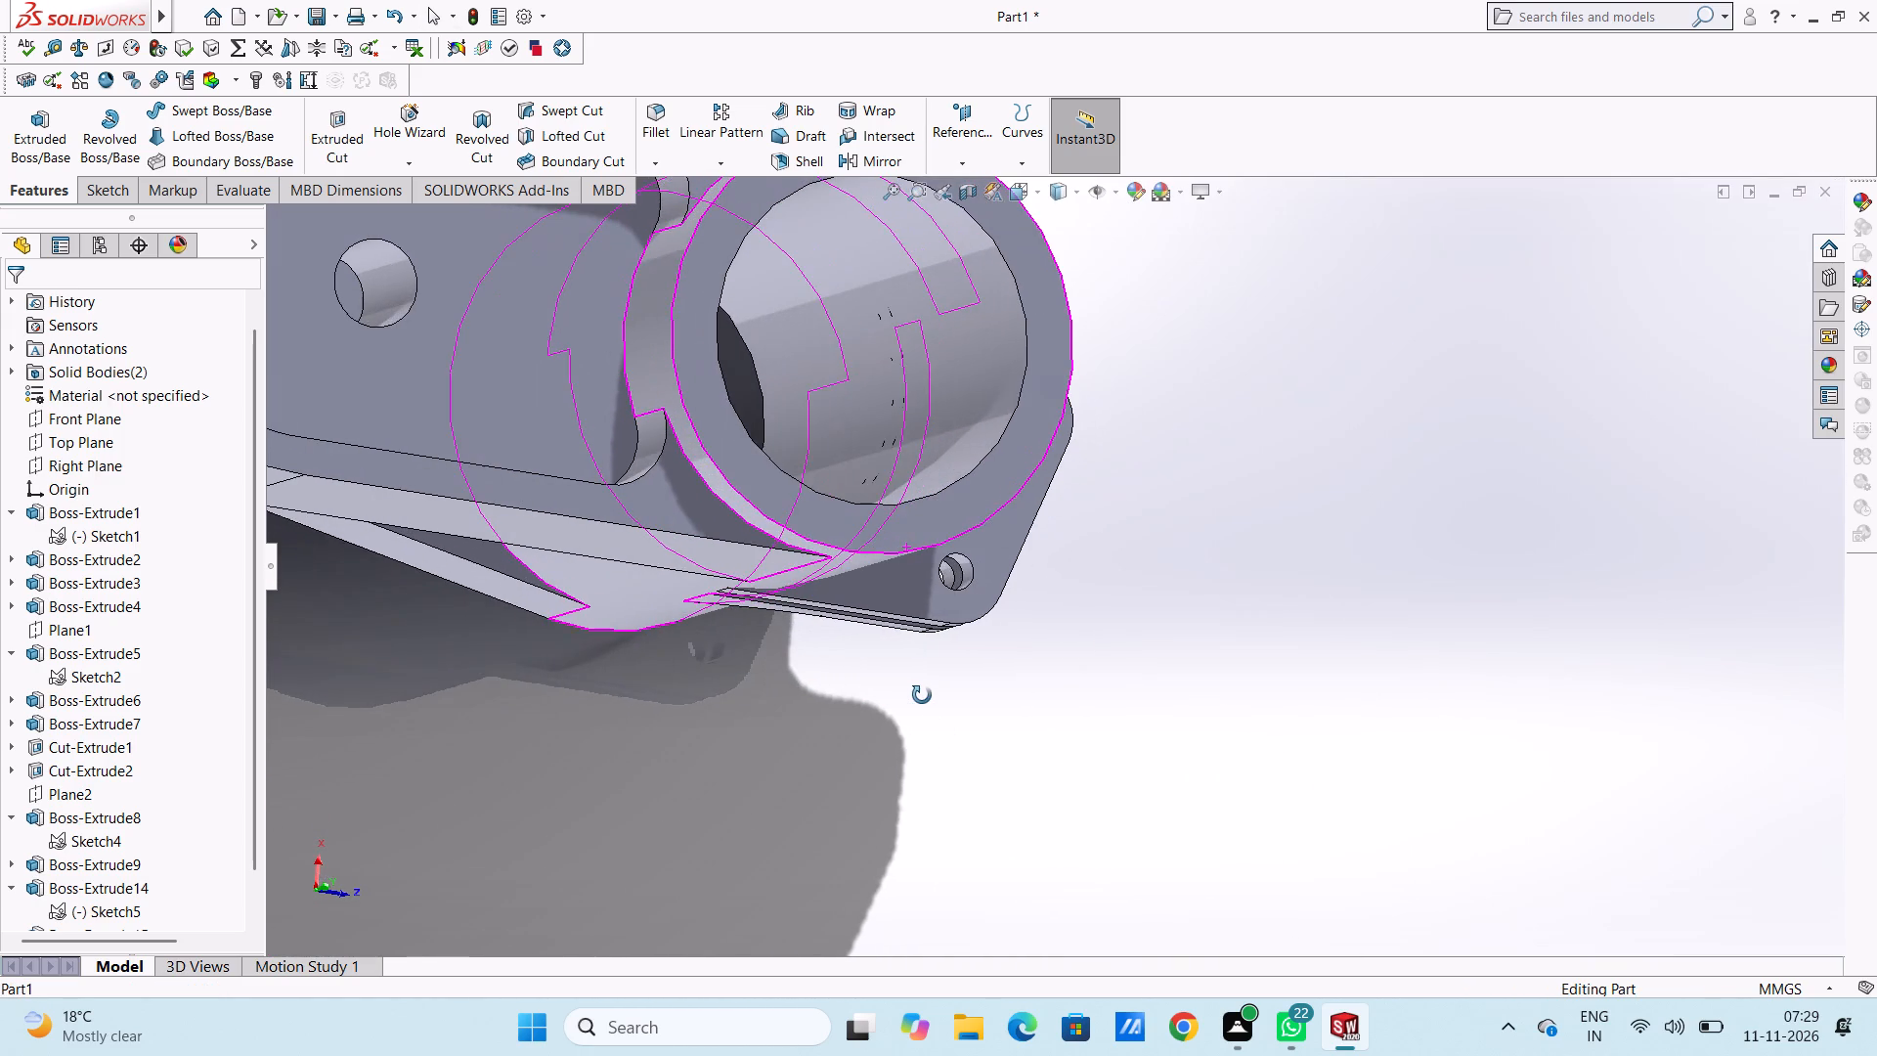
{"action": "middle_click_drag", "start_coordinate": [922, 695], "coordinate": [944, 702]}
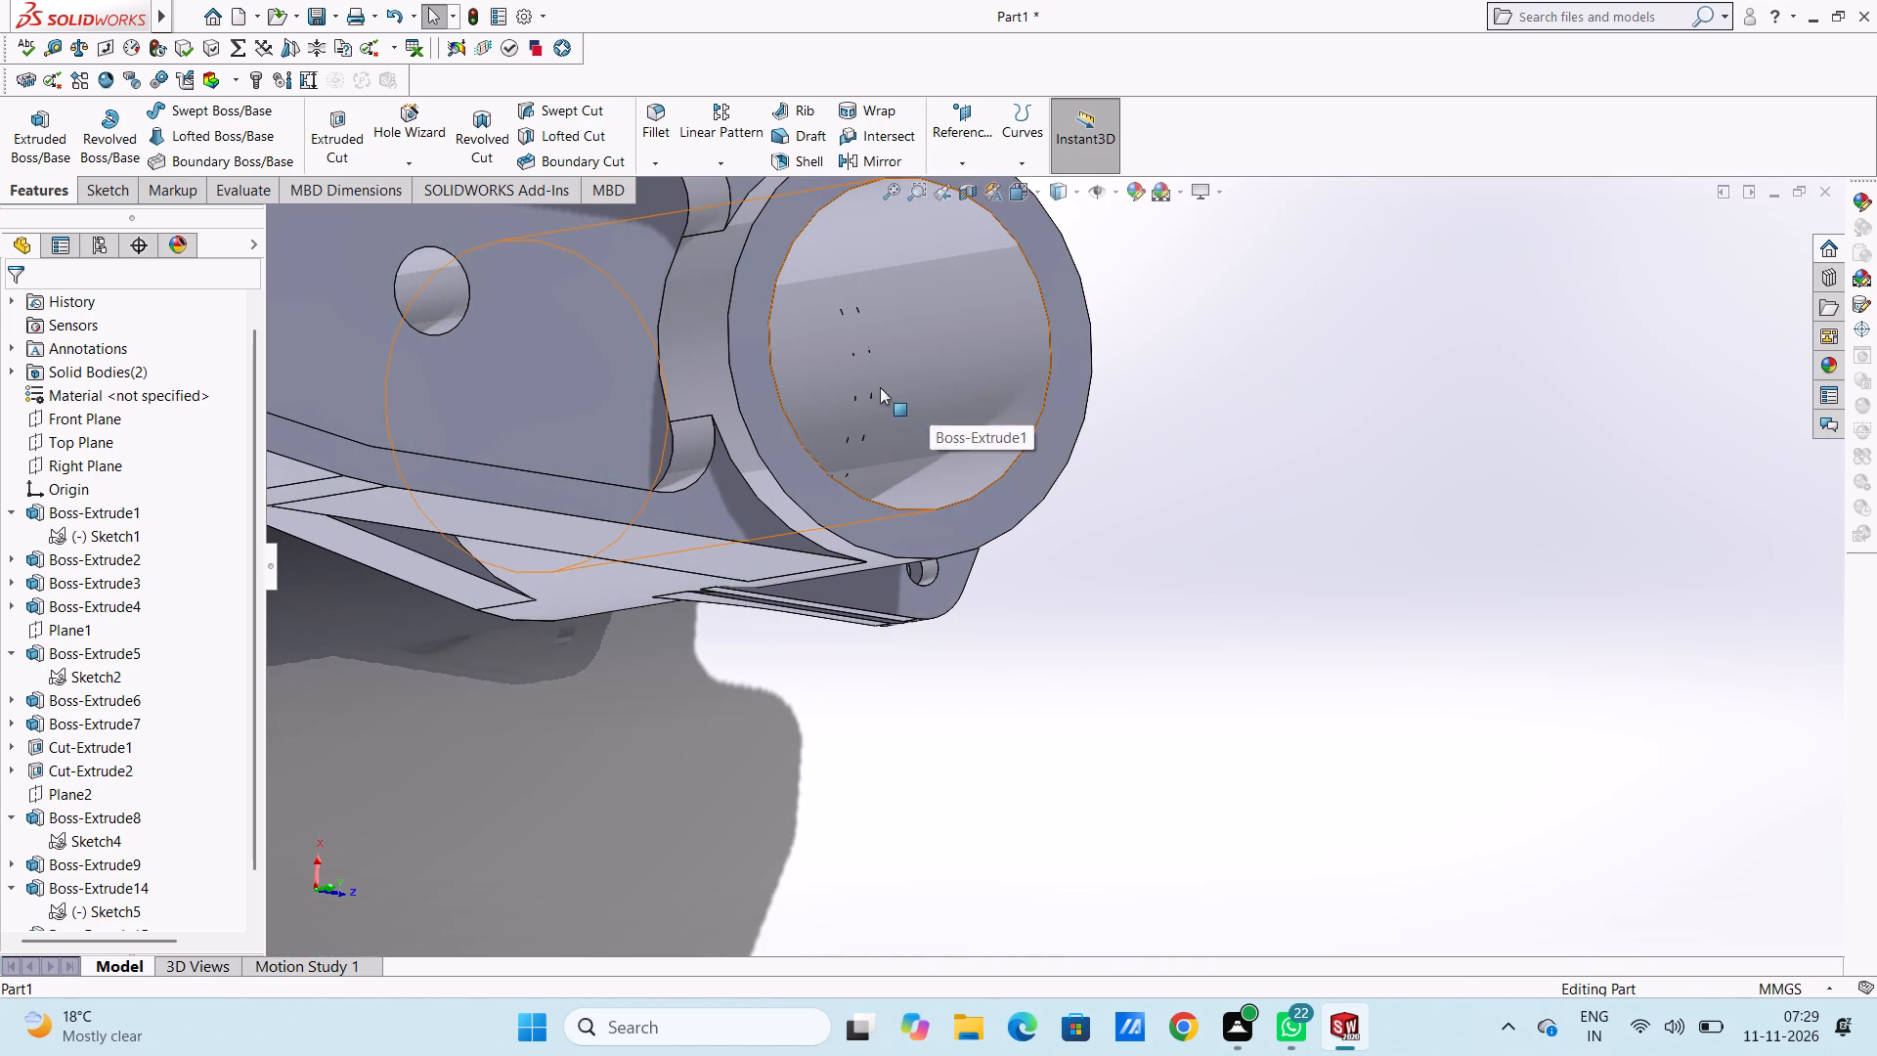
{"action": "middle_click_drag", "start_coordinate": [875, 392], "coordinate": [792, 299]}
{"action": "middle_click_drag", "start_coordinate": [964, 486], "coordinate": [969, 485]}
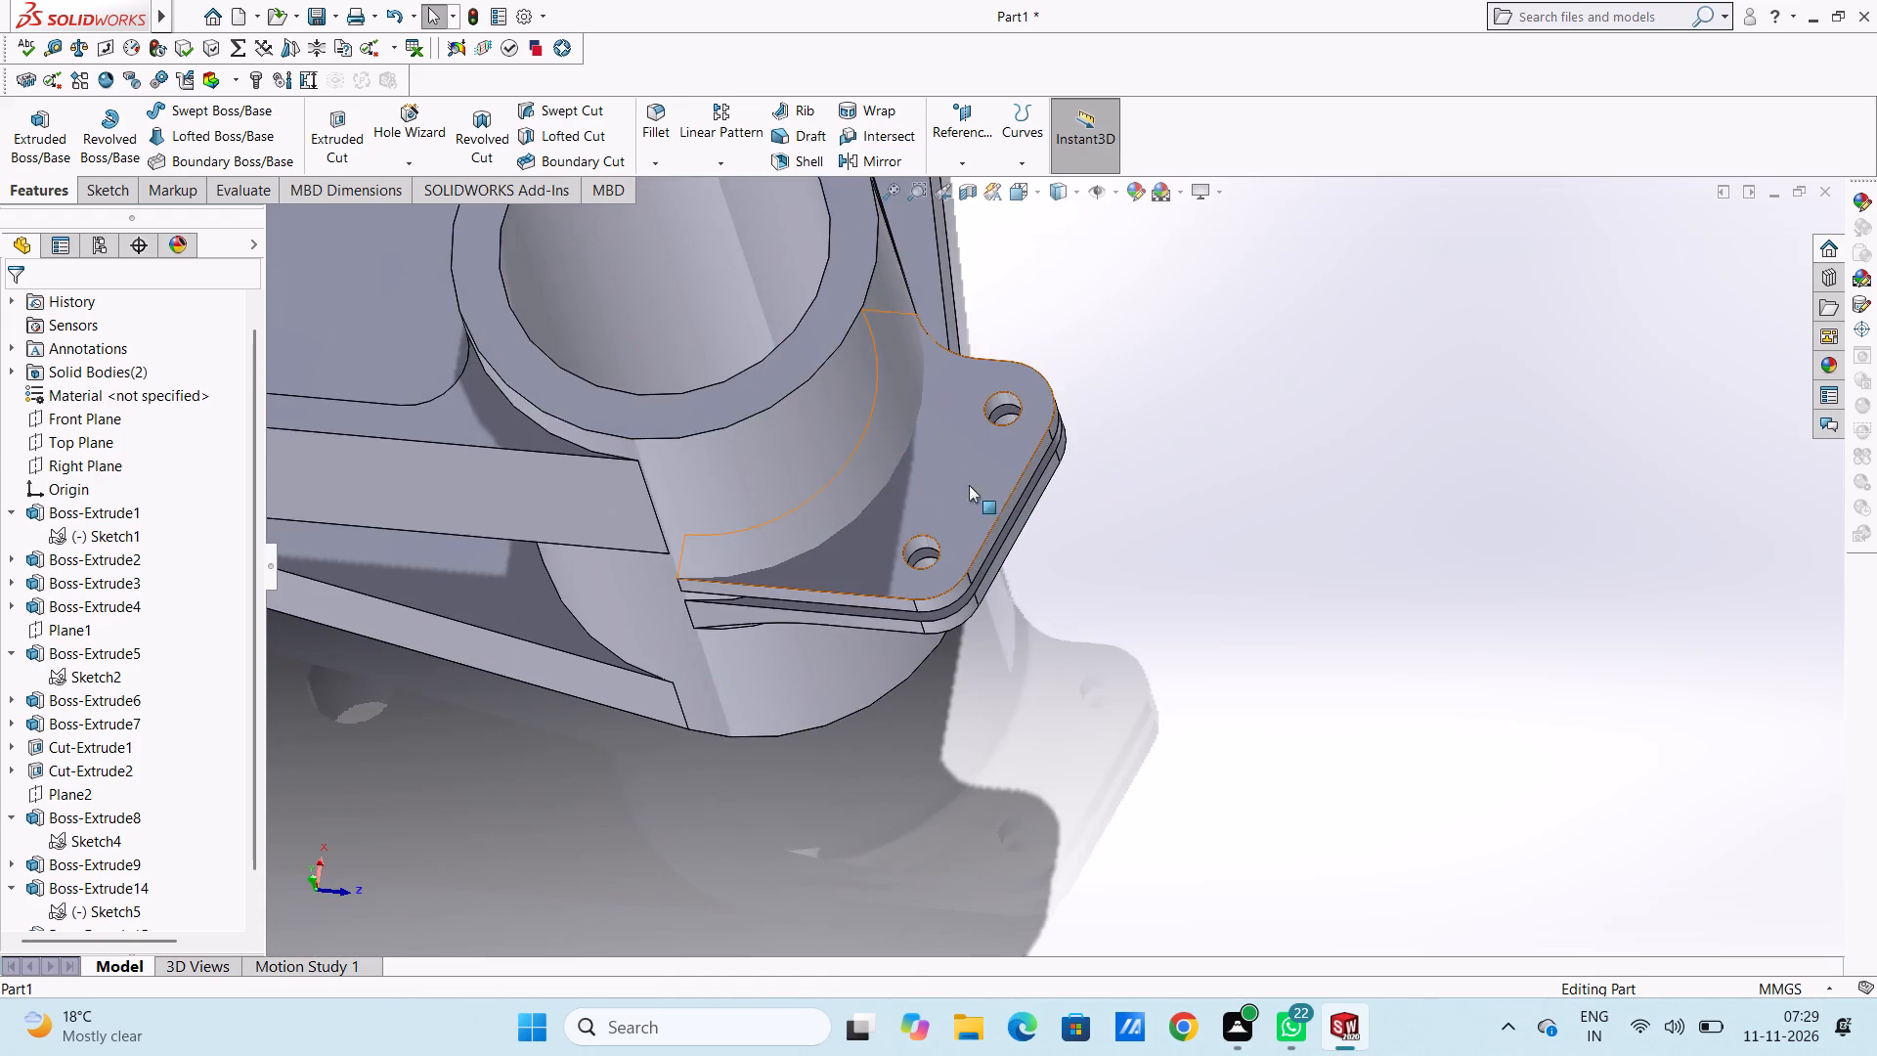
{"action": "middle_click_drag", "start_coordinate": [969, 485], "coordinate": [933, 391]}
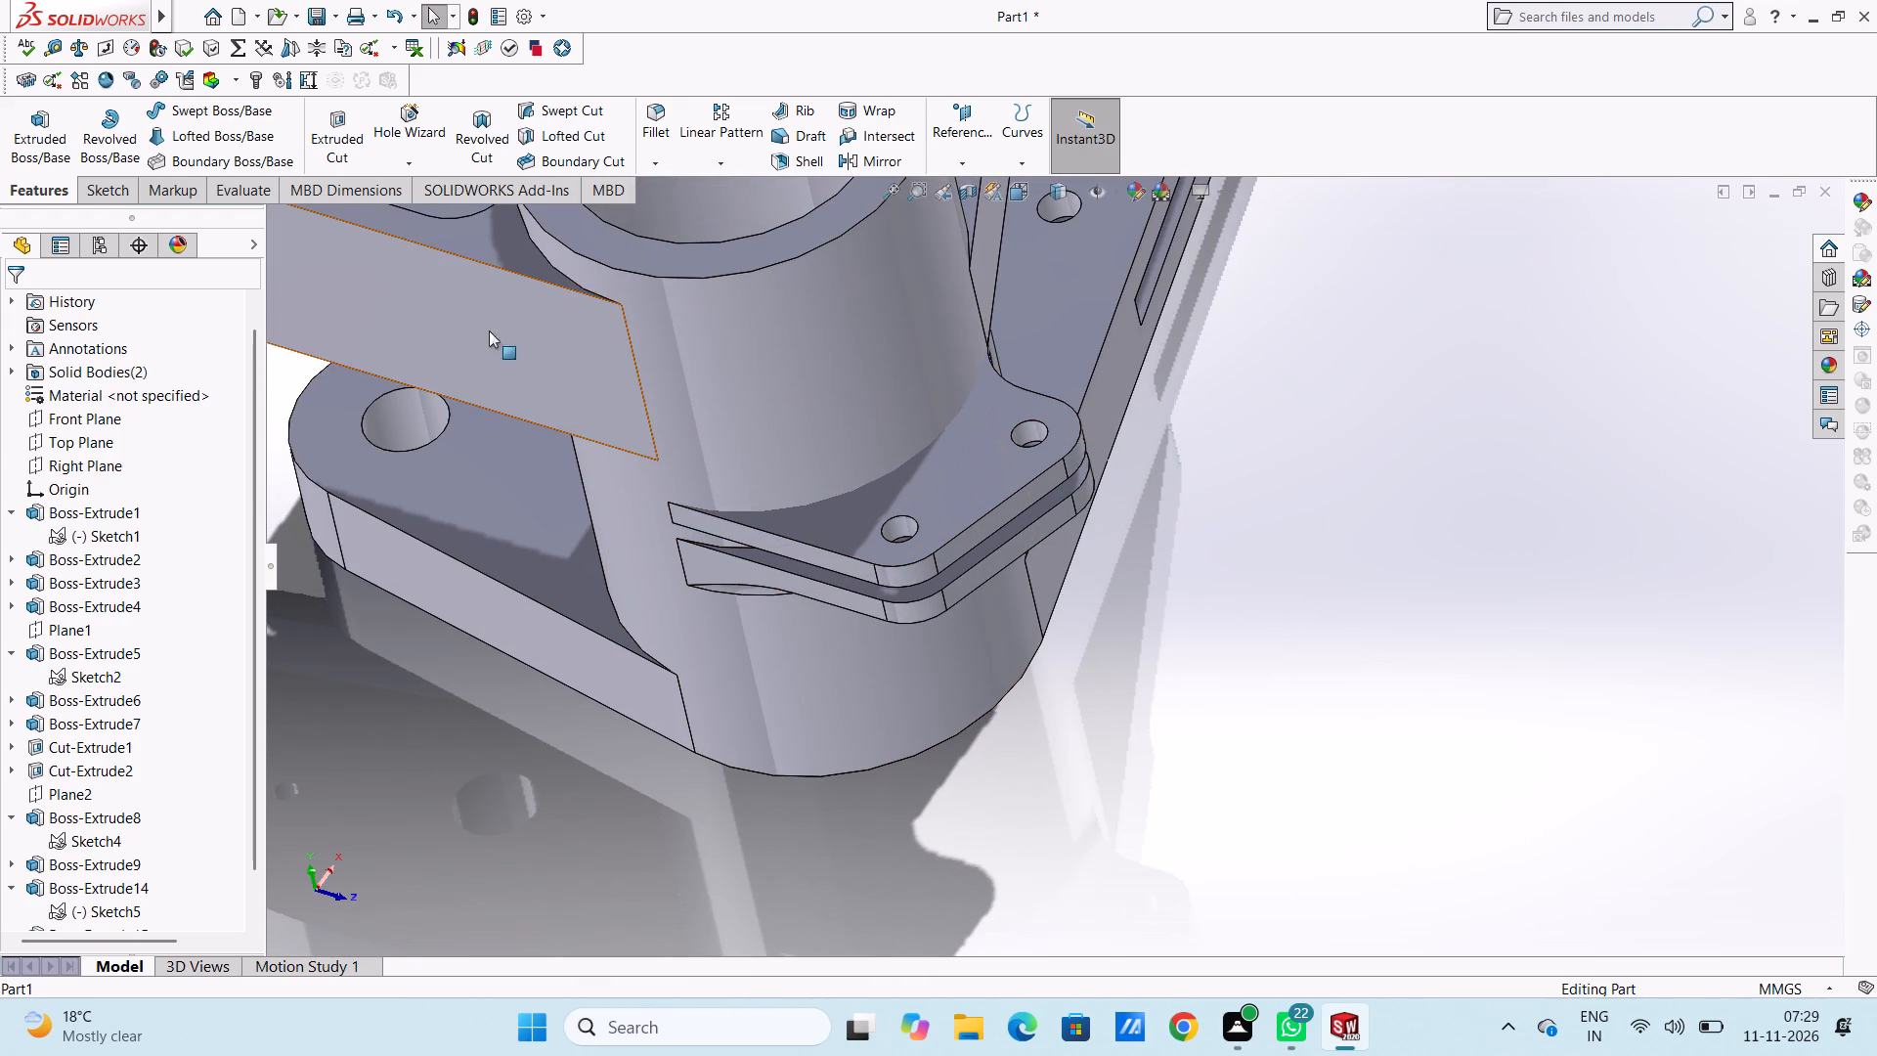
Fillet the inner edge where the single-hole middle arm's raised step meets its thinner plate with a 10 mm radius.
{"action": "left_click", "coordinate": [665, 112]}
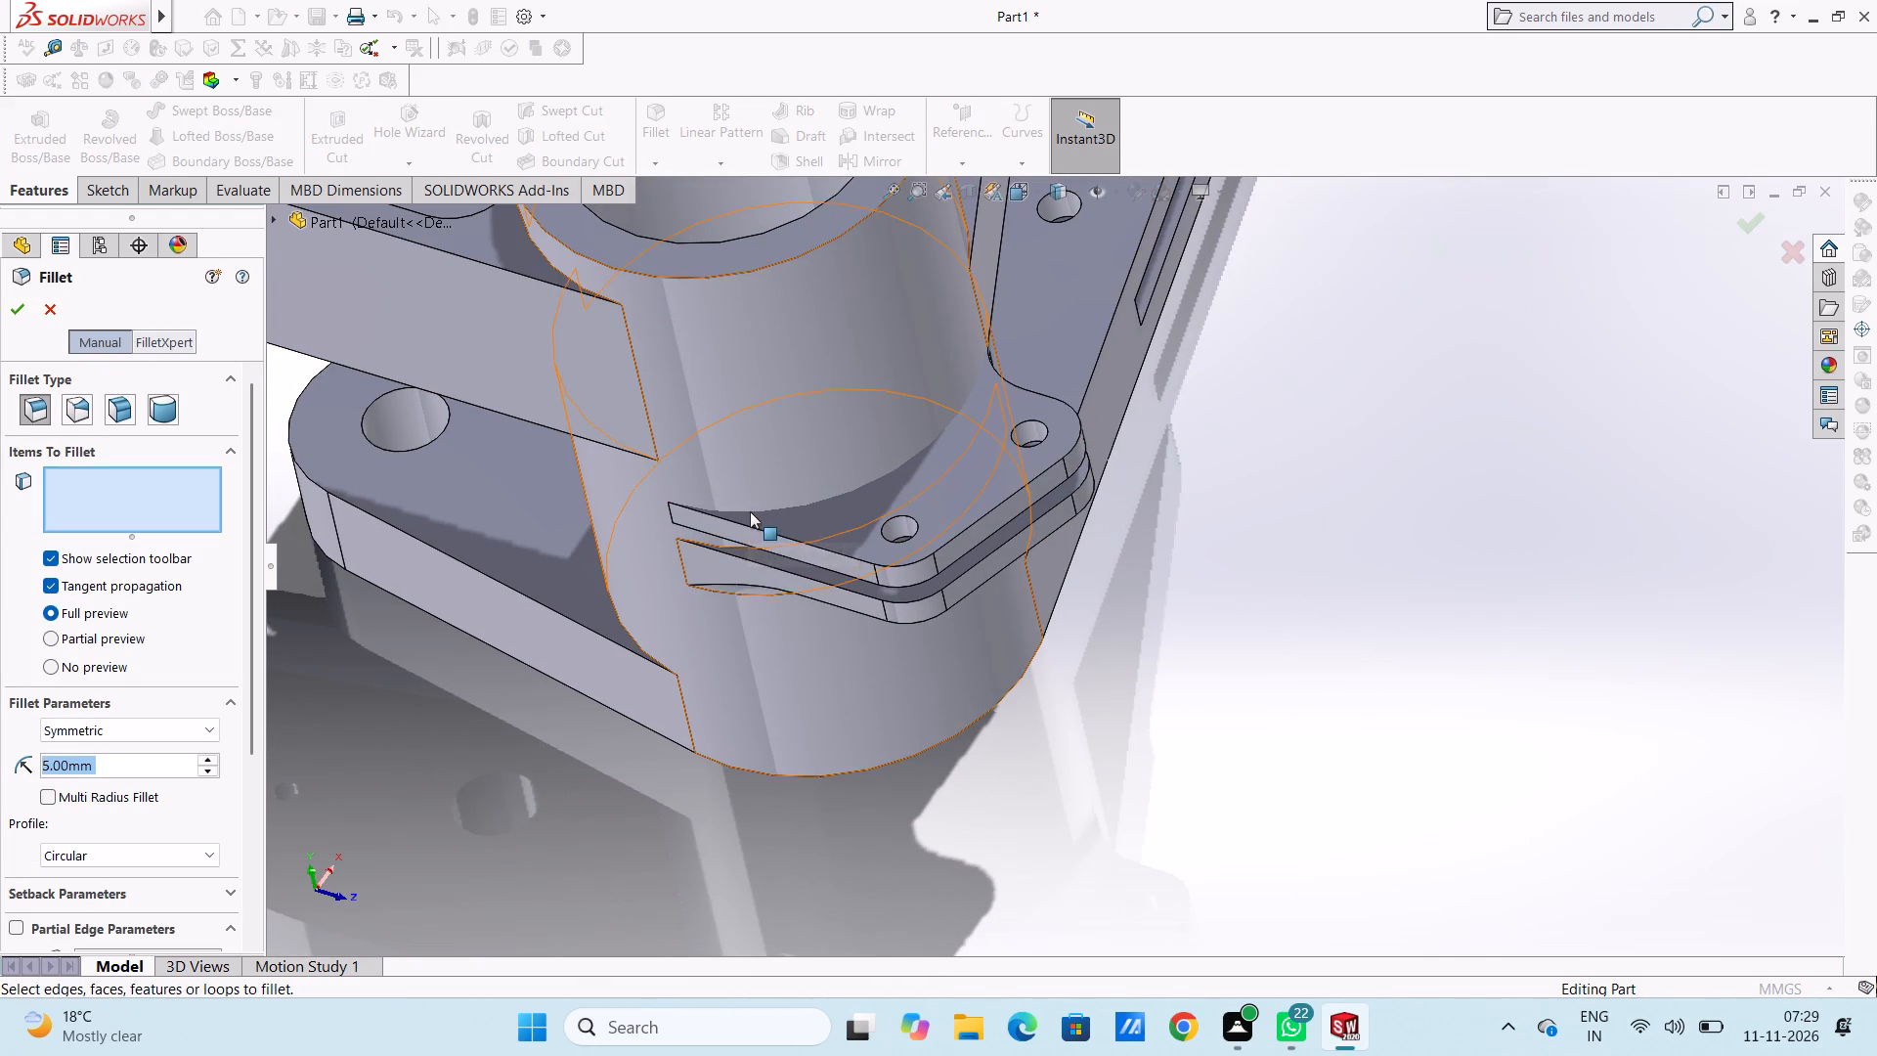
{"action": "scroll", "coordinate": [750, 518], "scroll_direction": "down", "scroll_amount": 10}
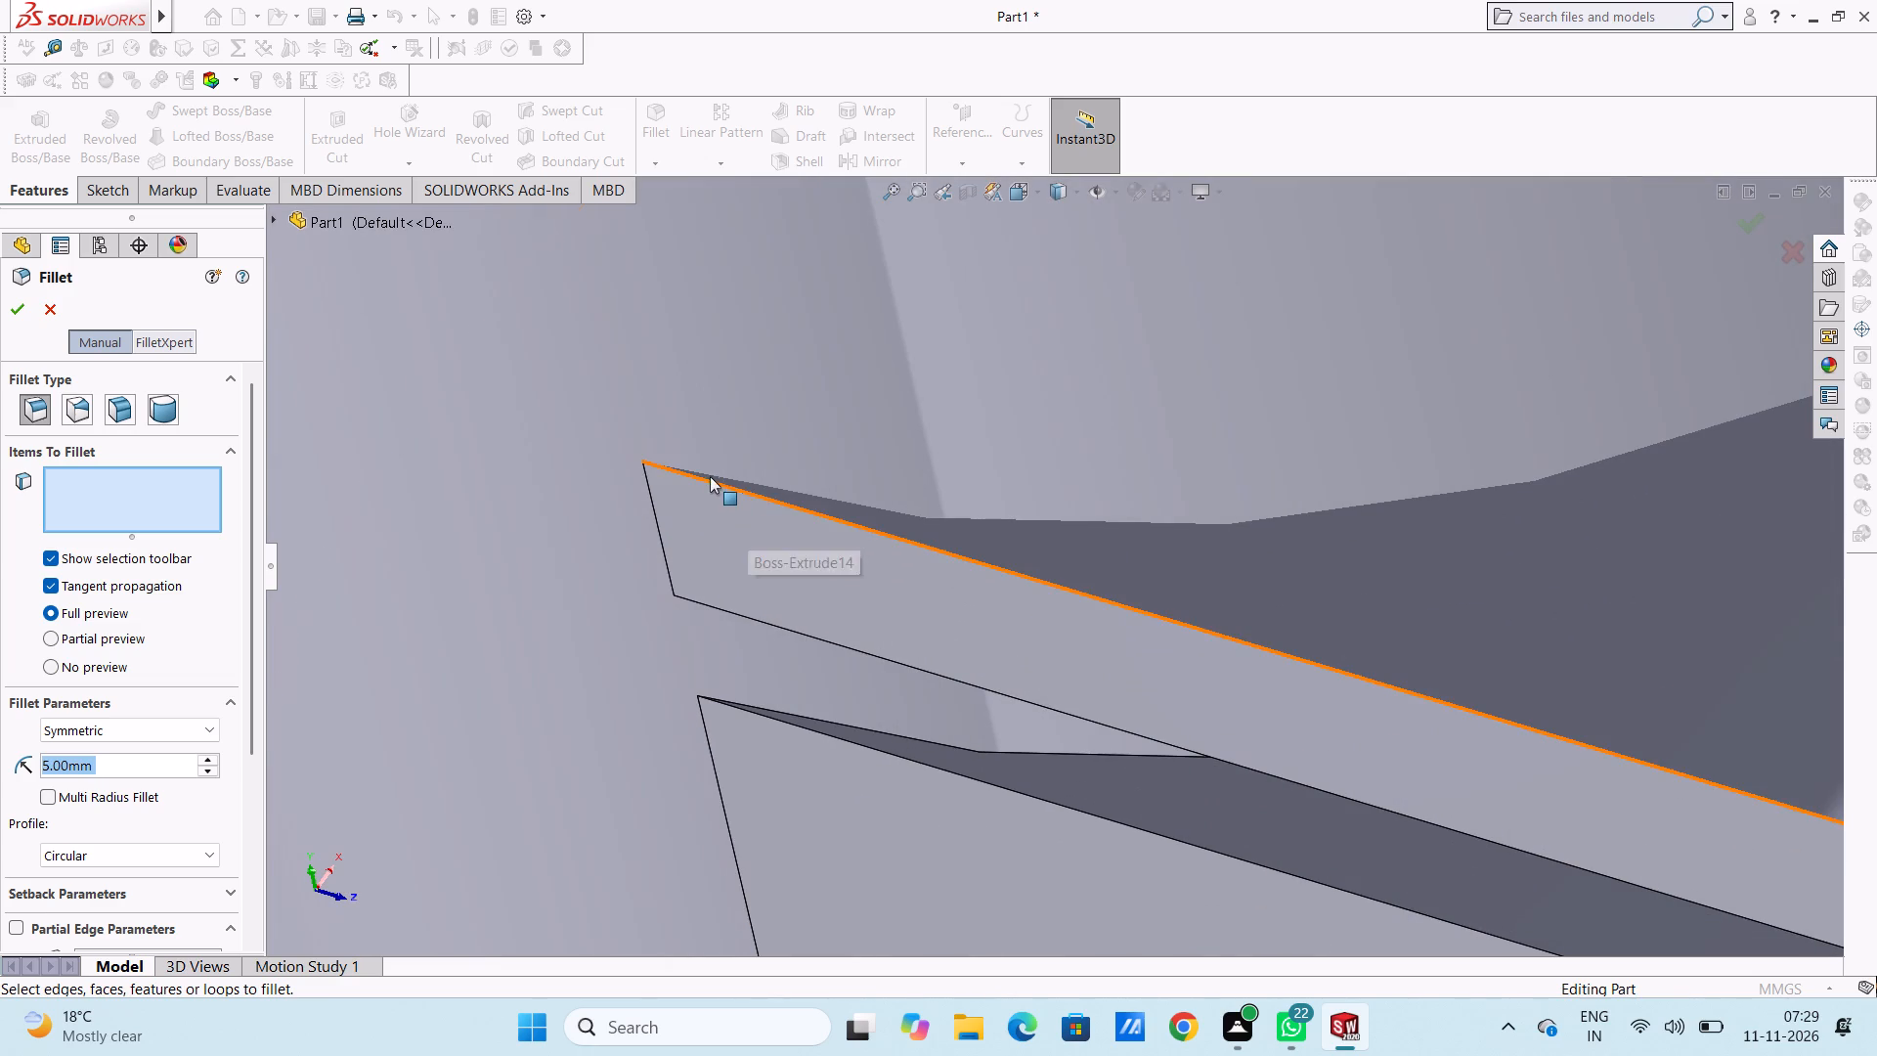
{"action": "left_click", "coordinate": [717, 476]}
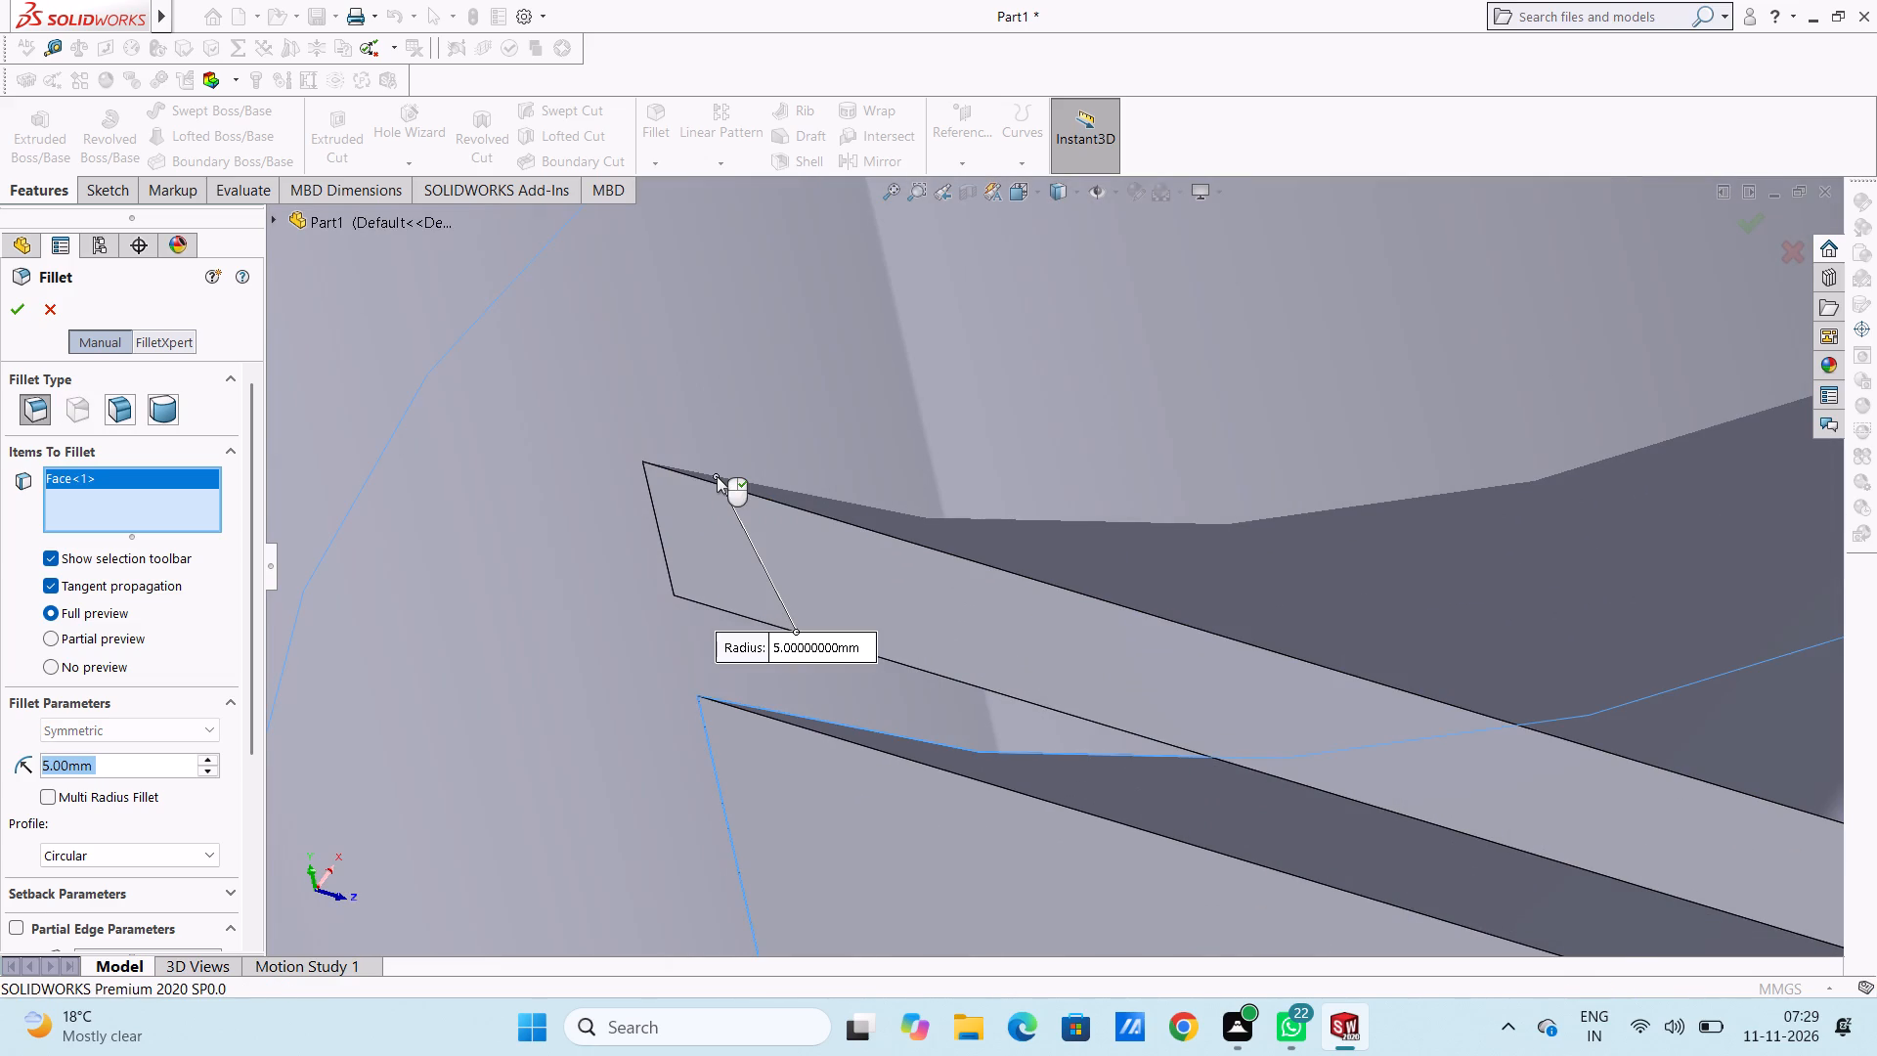
{"action": "left_click", "coordinate": [717, 476]}
{"action": "scroll", "coordinate": [717, 476], "scroll_direction": "up", "scroll_amount": 16}
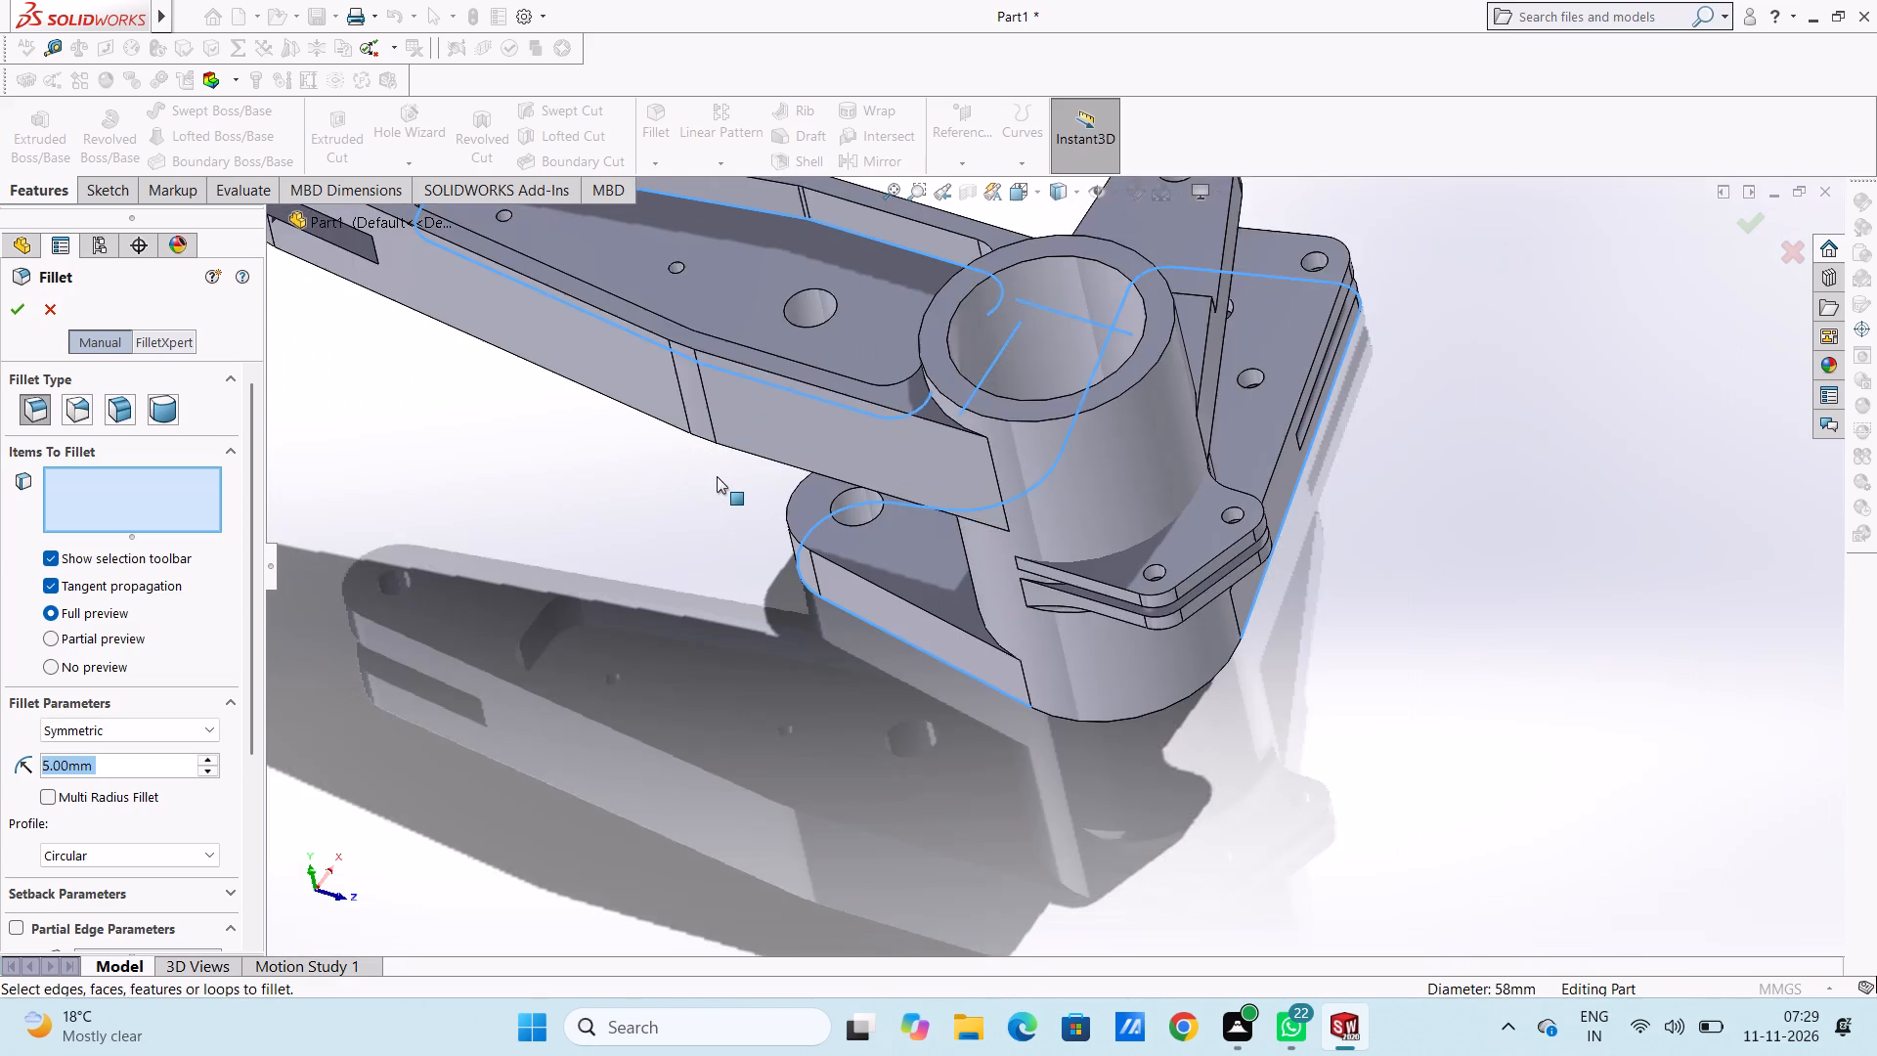
{"action": "middle_click_drag", "start_coordinate": [616, 581], "coordinate": [543, 516]}
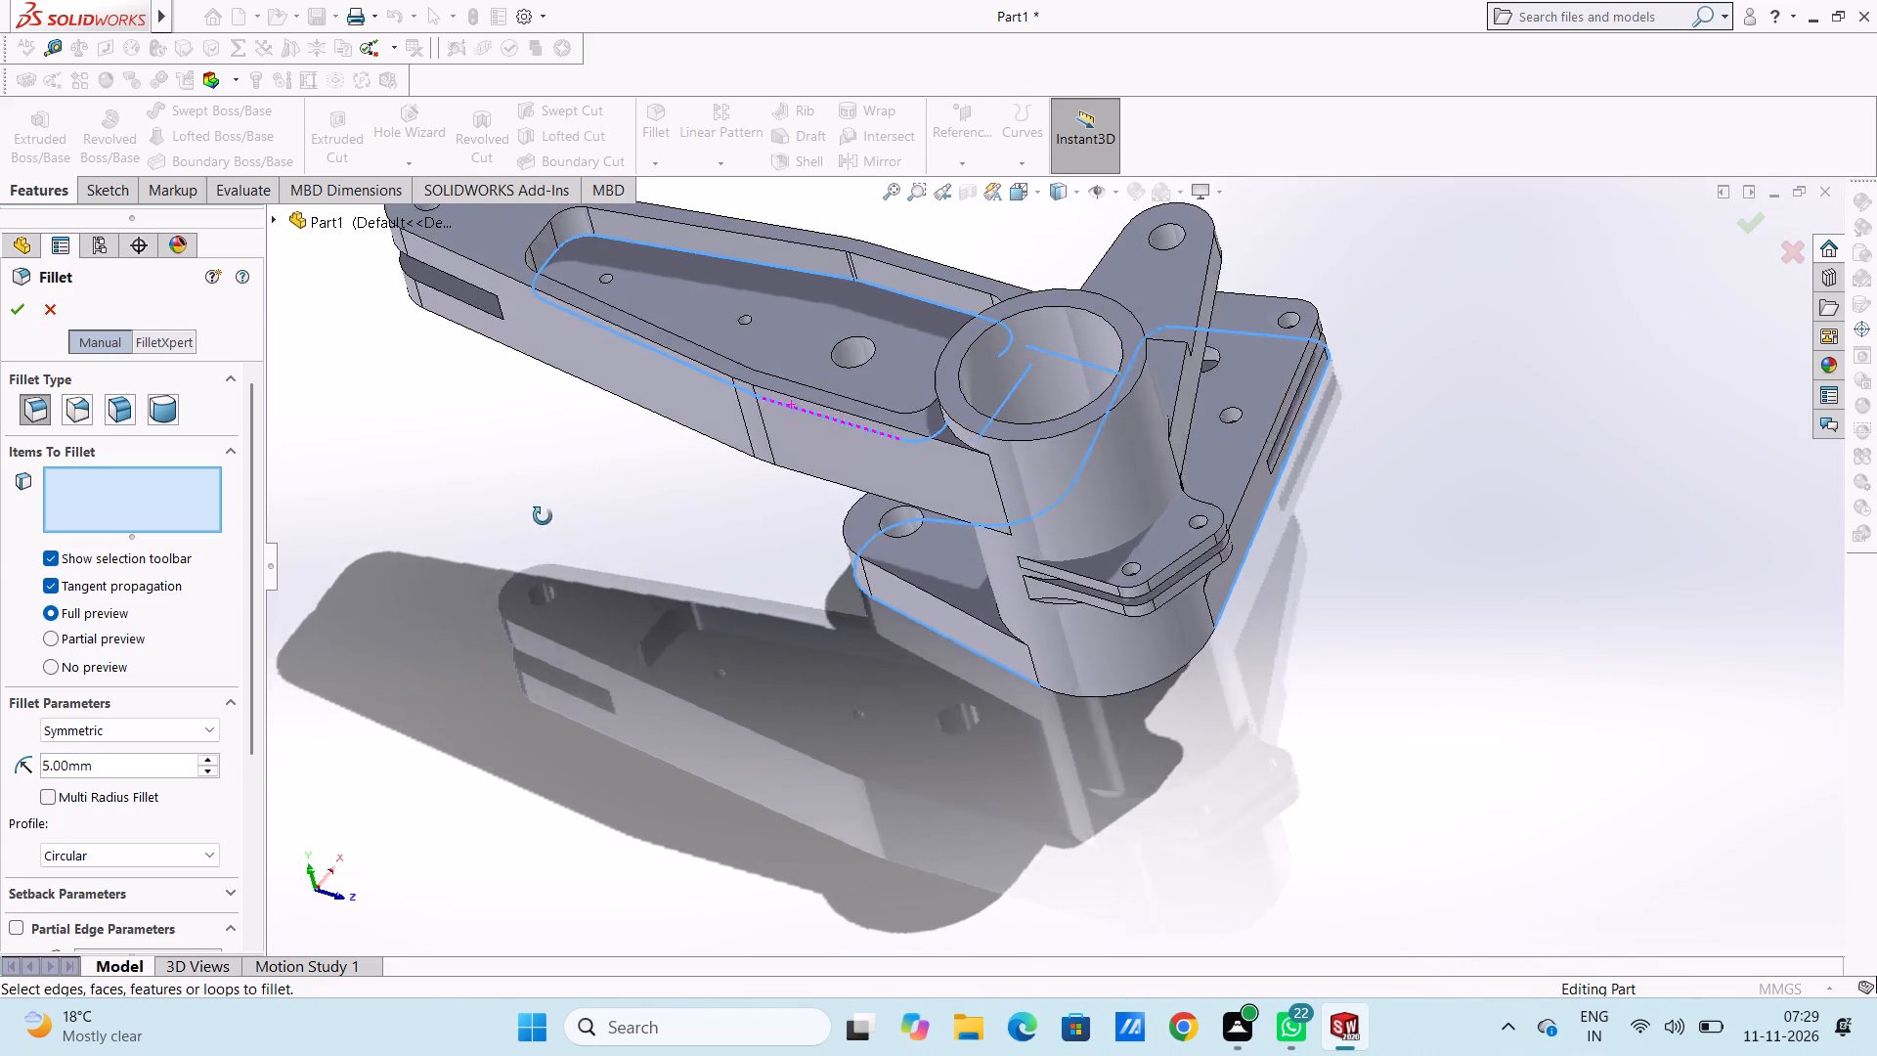
{"action": "middle_click_drag", "start_coordinate": [543, 516], "coordinate": [488, 685]}
{"action": "middle_click_drag", "start_coordinate": [710, 649], "coordinate": [576, 571]}
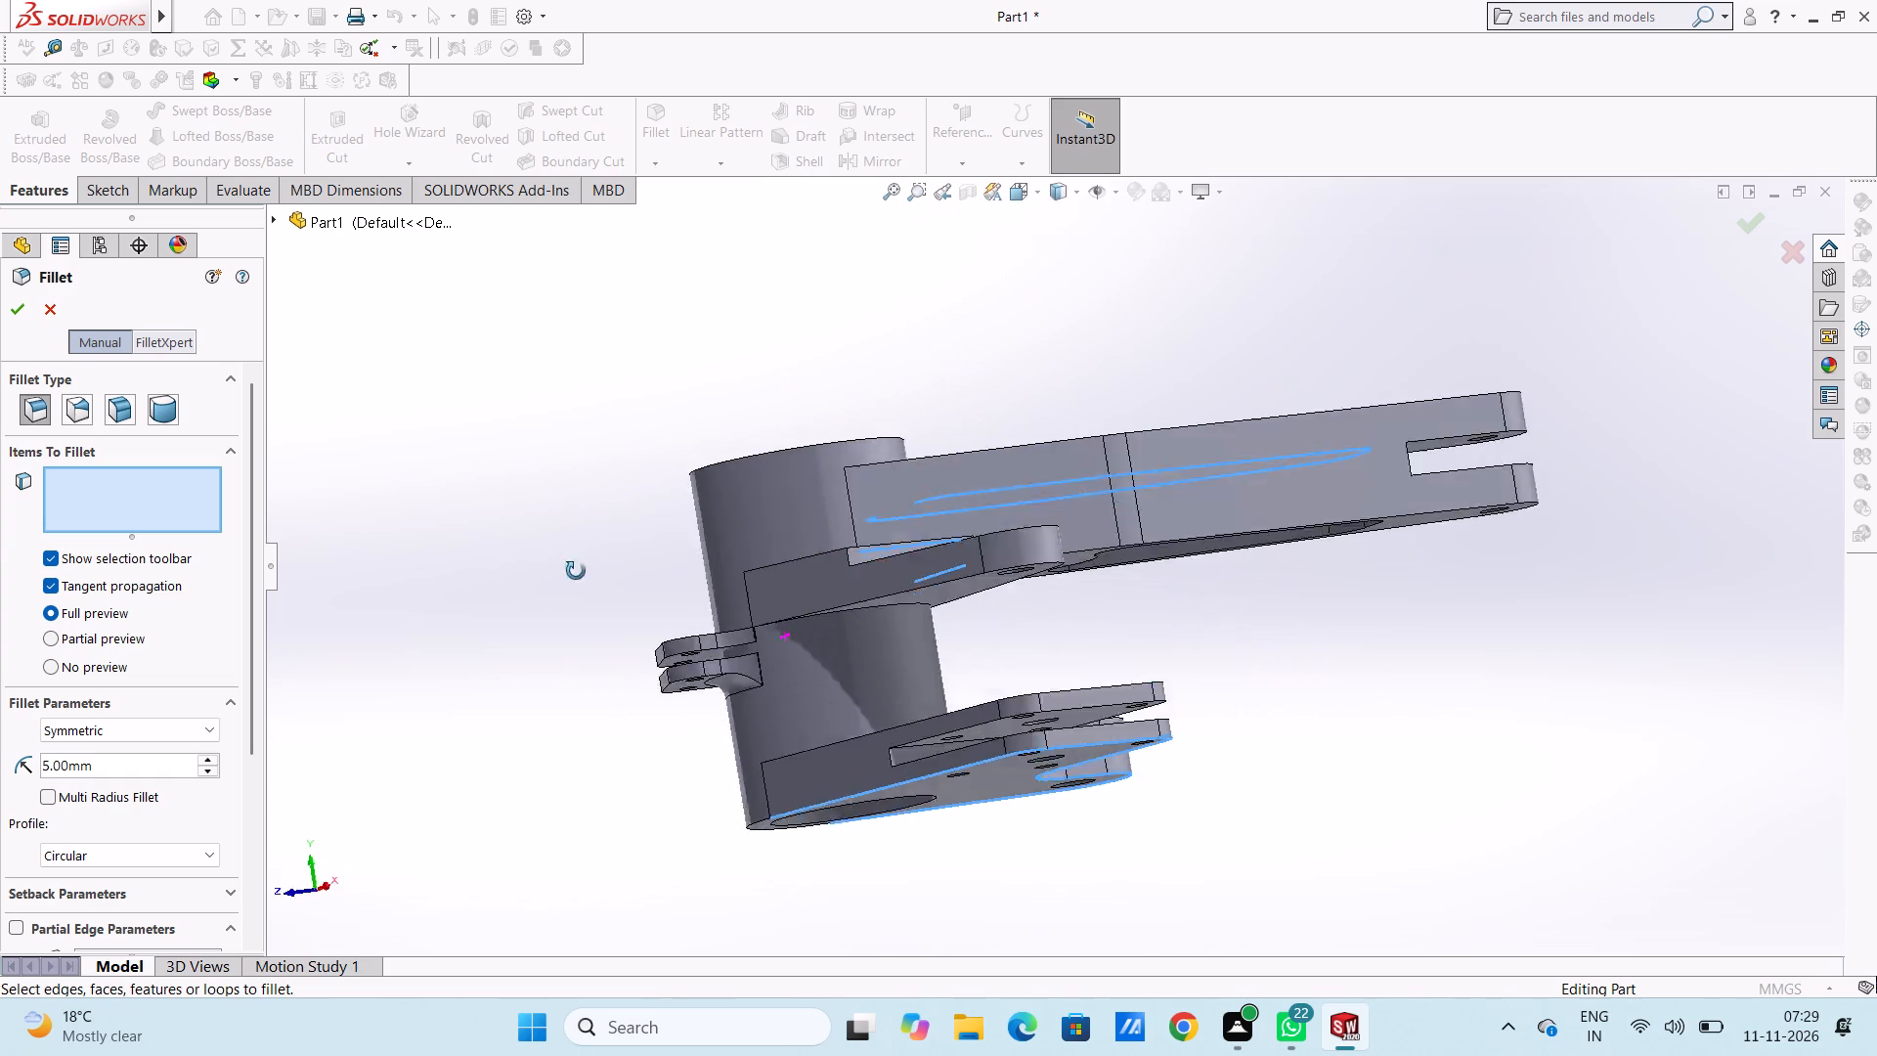
{"action": "middle_click_drag", "start_coordinate": [576, 571], "coordinate": [610, 622]}
{"action": "scroll", "coordinate": [956, 633], "scroll_direction": "down", "scroll_amount": 5}
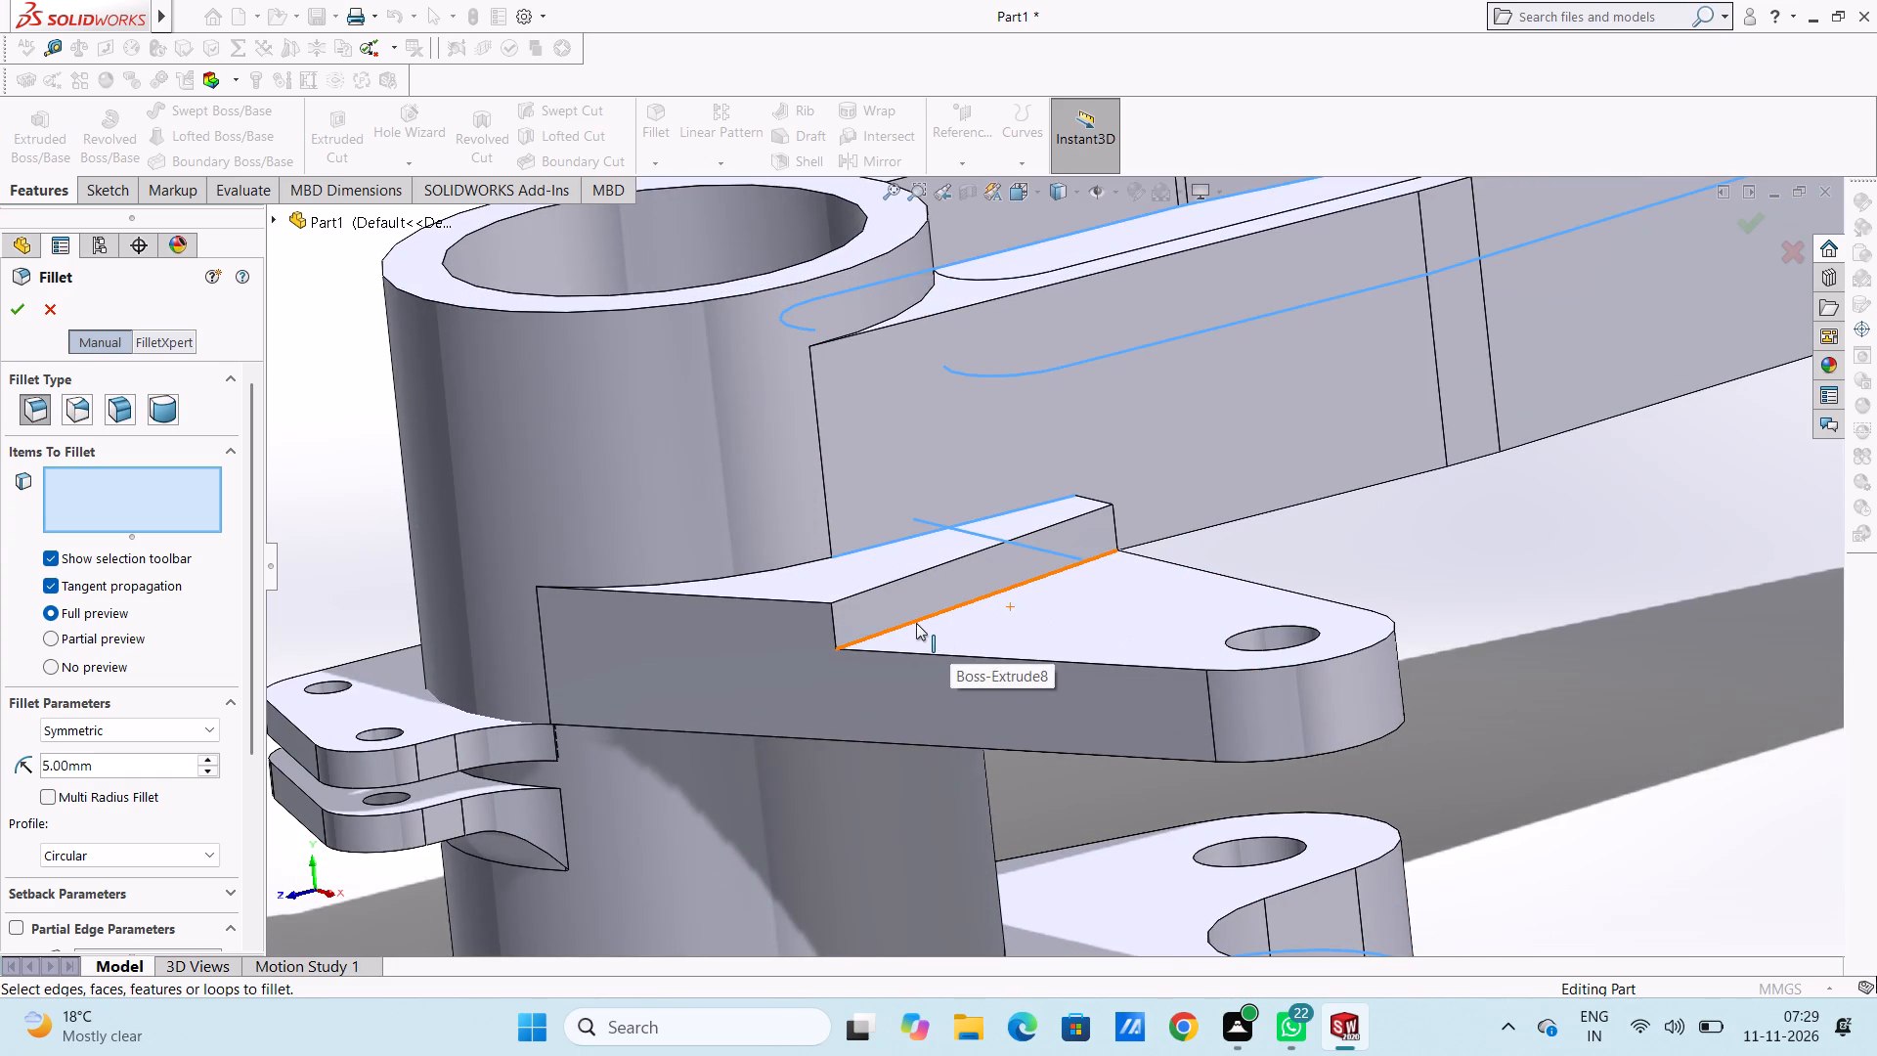
{"action": "left_click", "coordinate": [916, 623]}
{"action": "scroll", "coordinate": [916, 623], "scroll_direction": "up", "scroll_amount": 7}
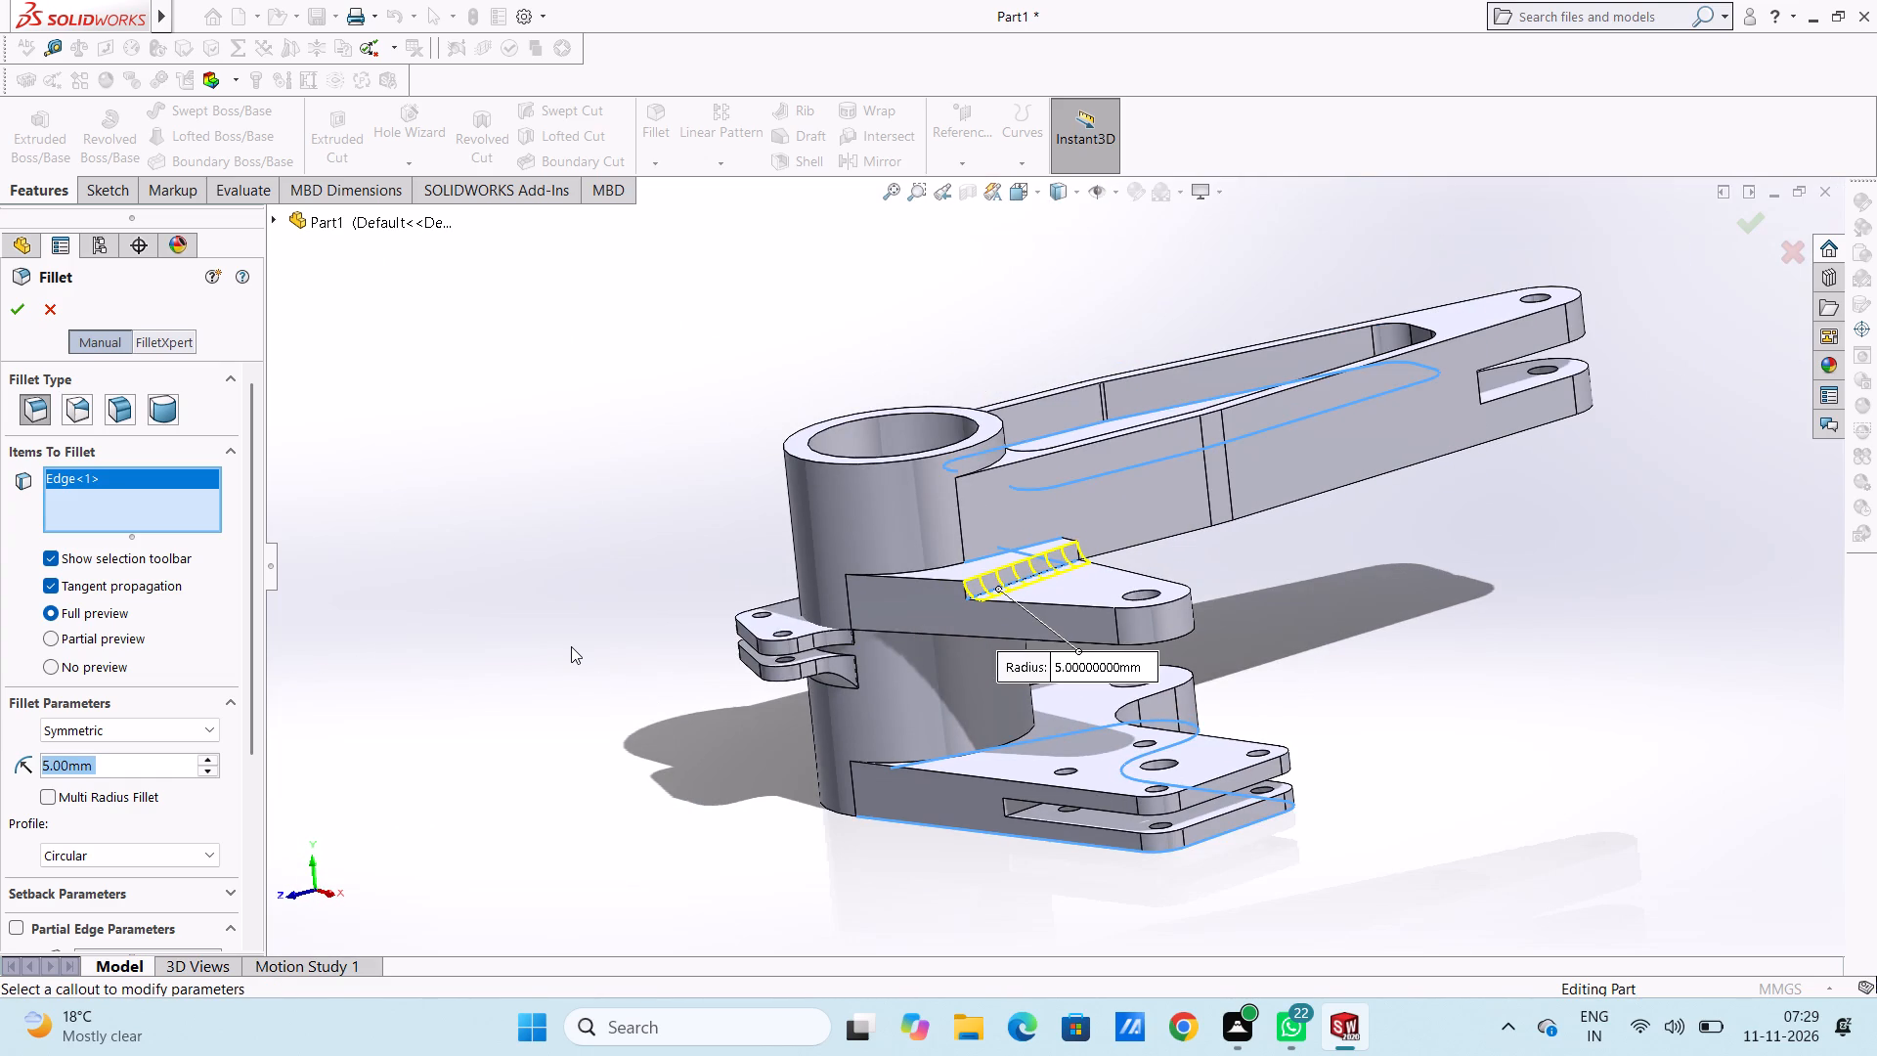
{"action": "type", "text": "10"}
{"action": "key", "text": "Return"}
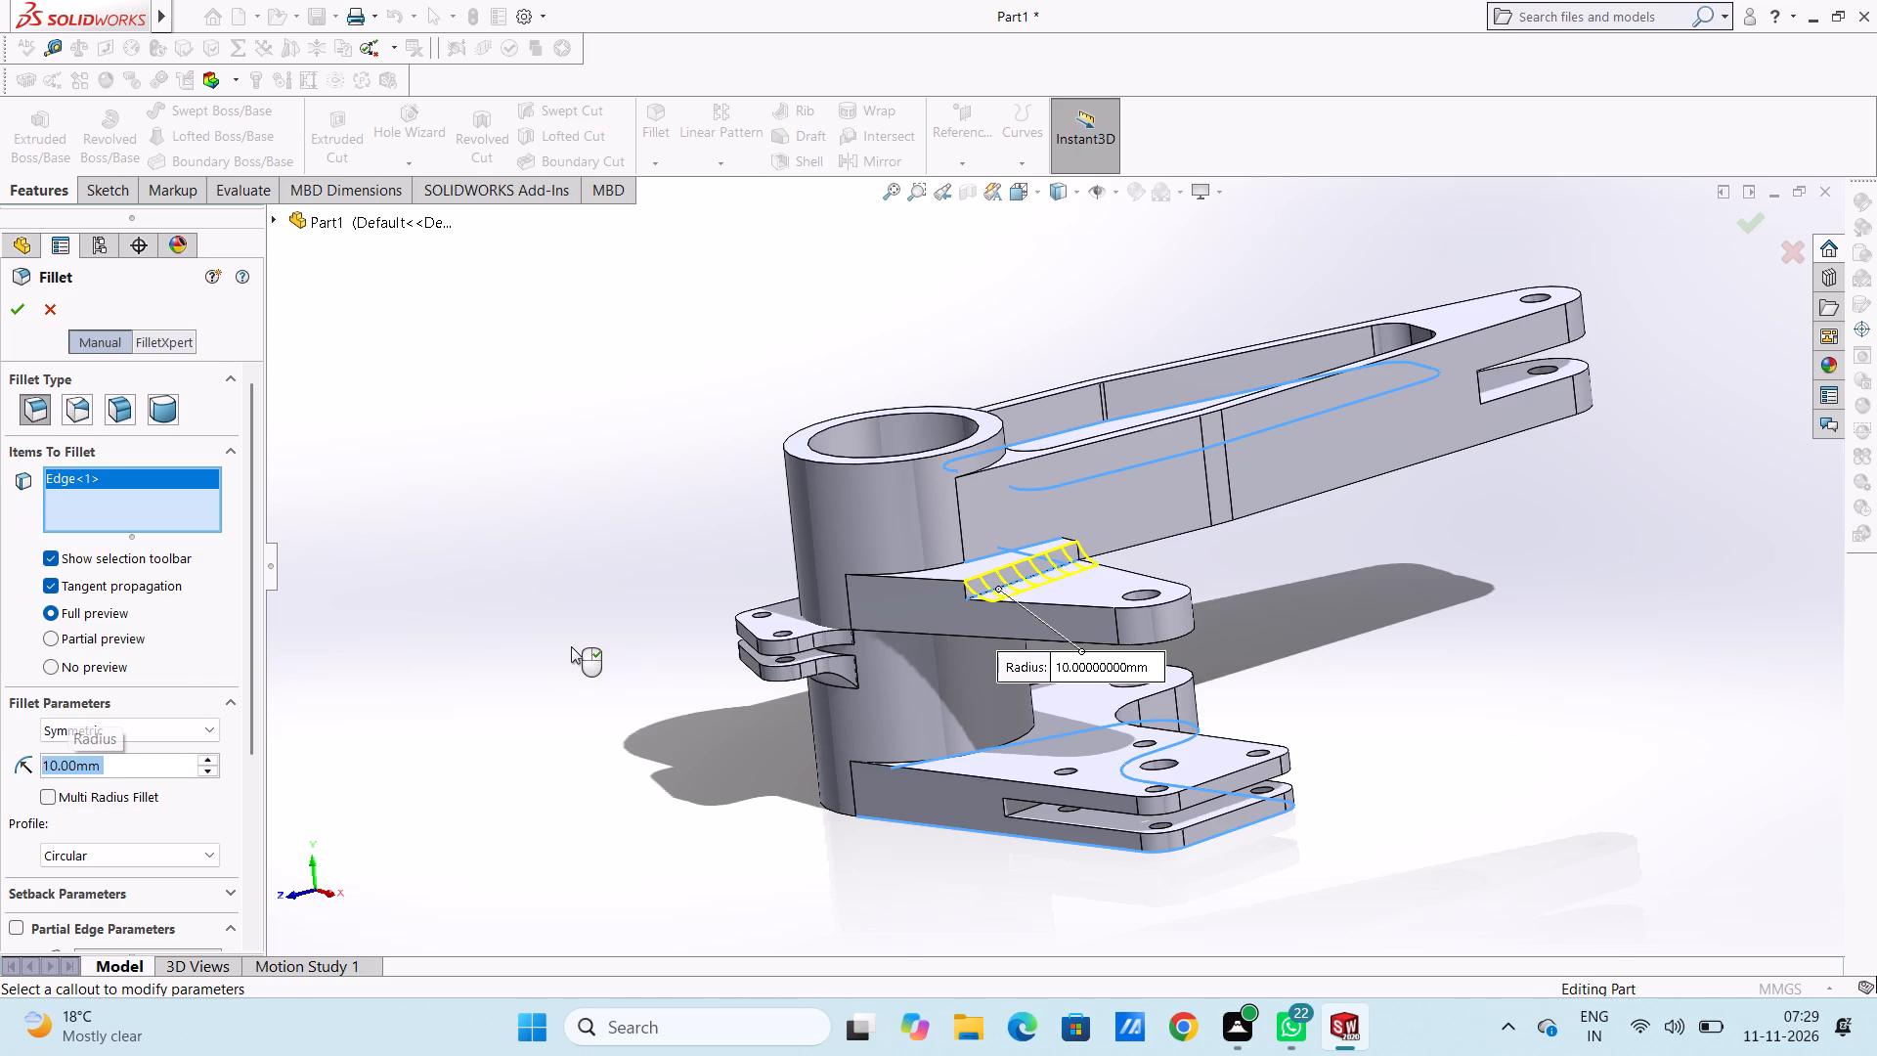
{"action": "left_click", "coordinate": [12, 306]}
Set up a 2 mm radius fillet along the floor edge loop of the long arm's upper pocket.
{"action": "middle_click_drag", "start_coordinate": [490, 418], "coordinate": [537, 468]}
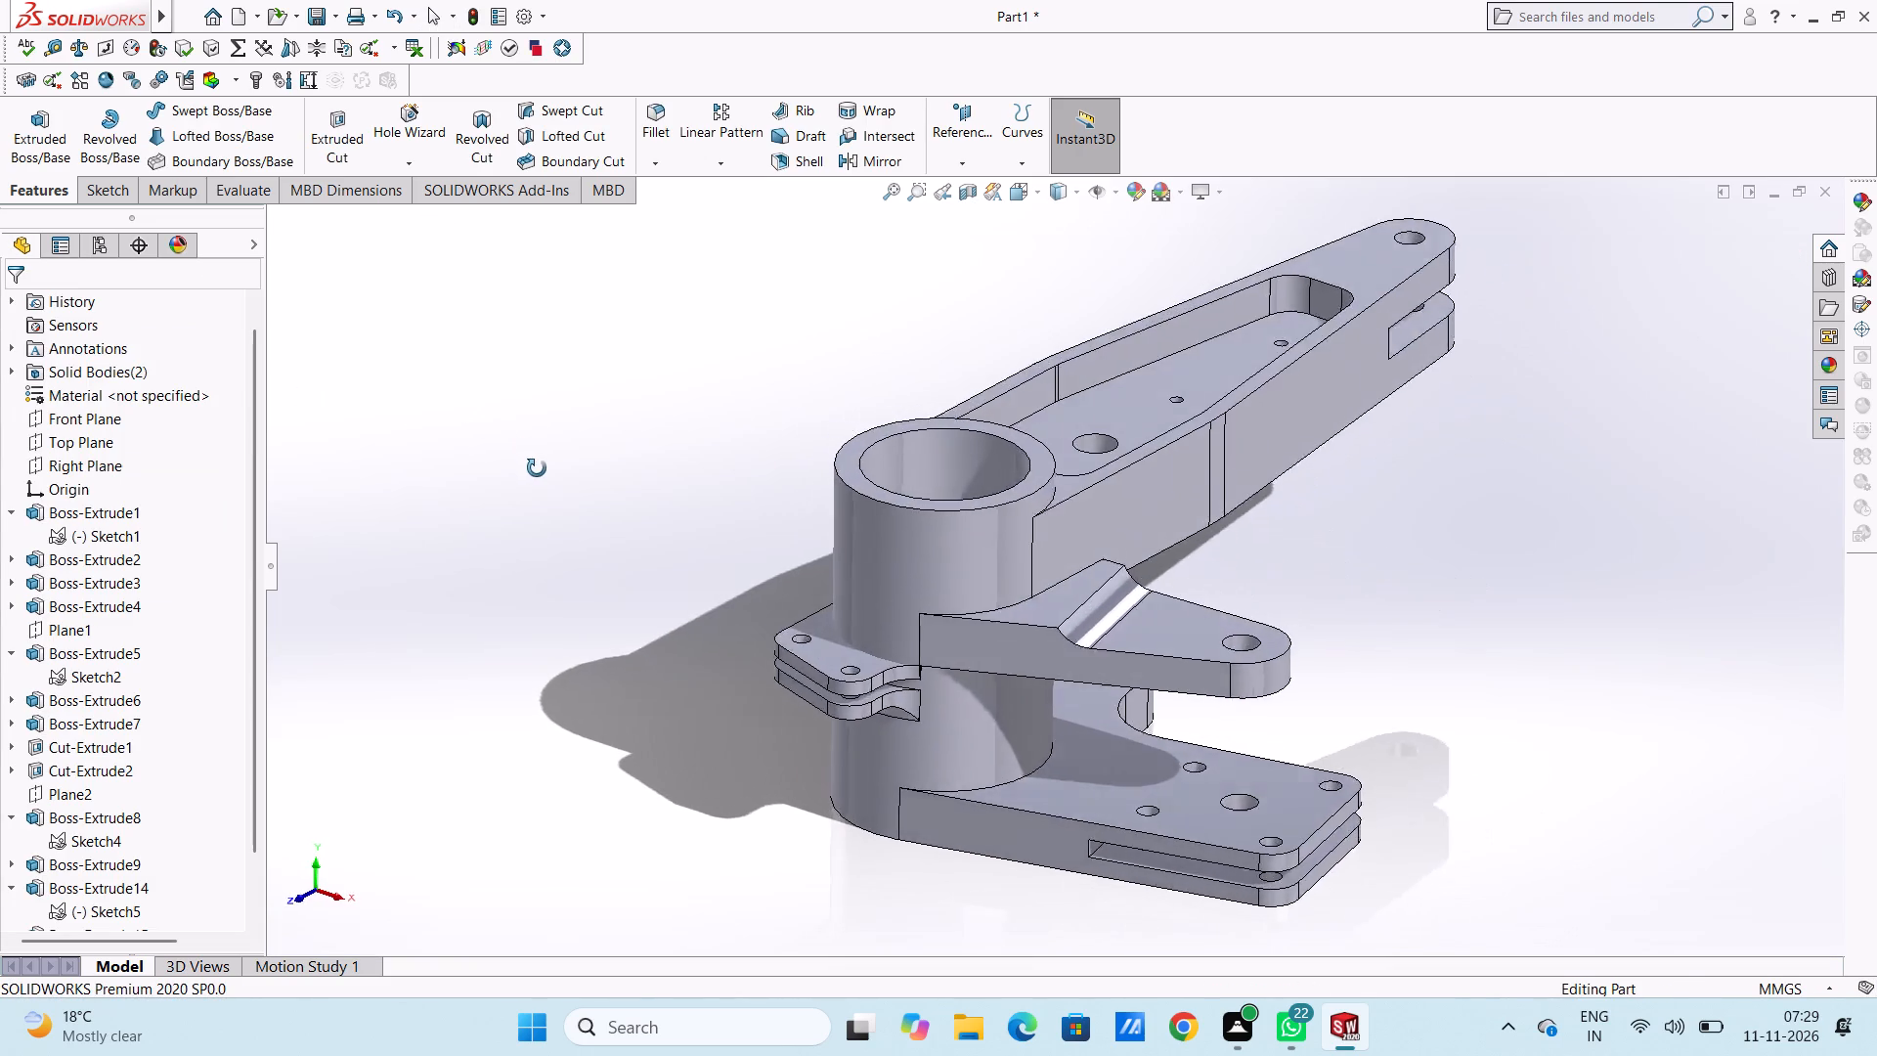
{"action": "middle_click_drag", "start_coordinate": [537, 468], "coordinate": [558, 481]}
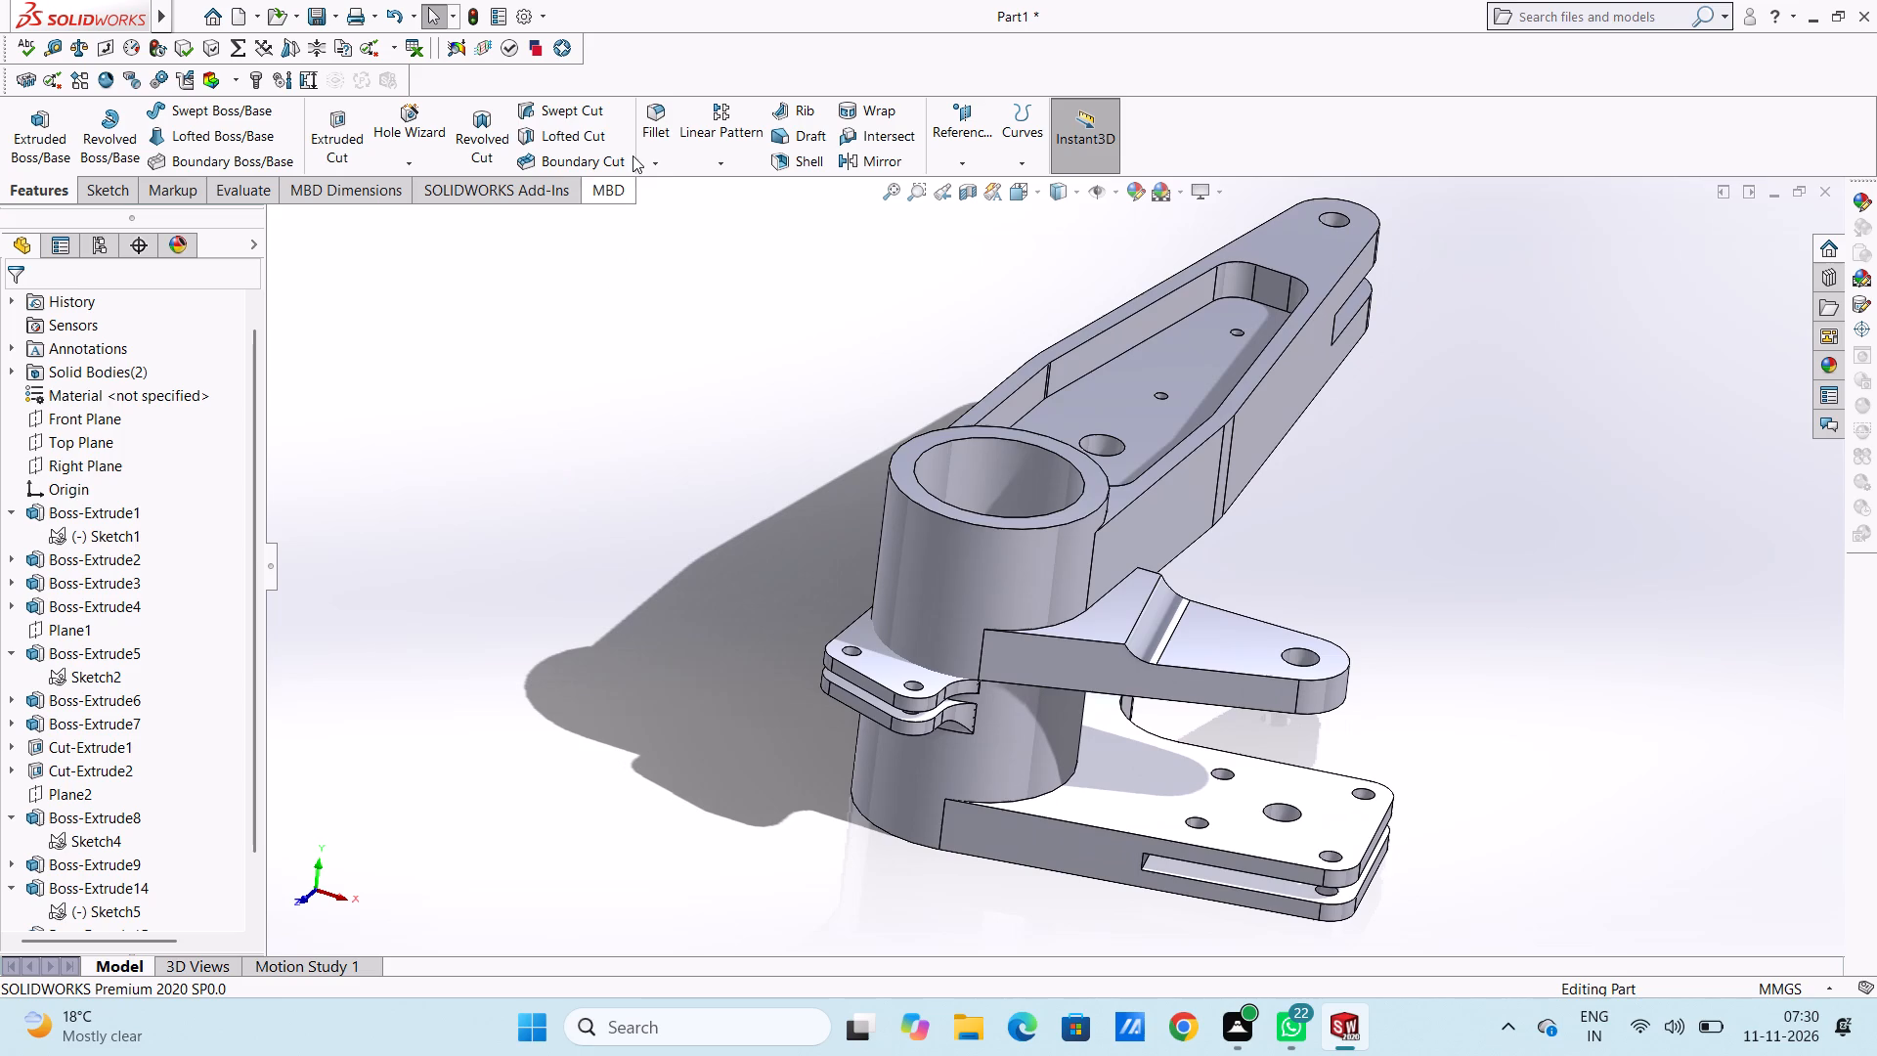
{"action": "left_click", "coordinate": [654, 104]}
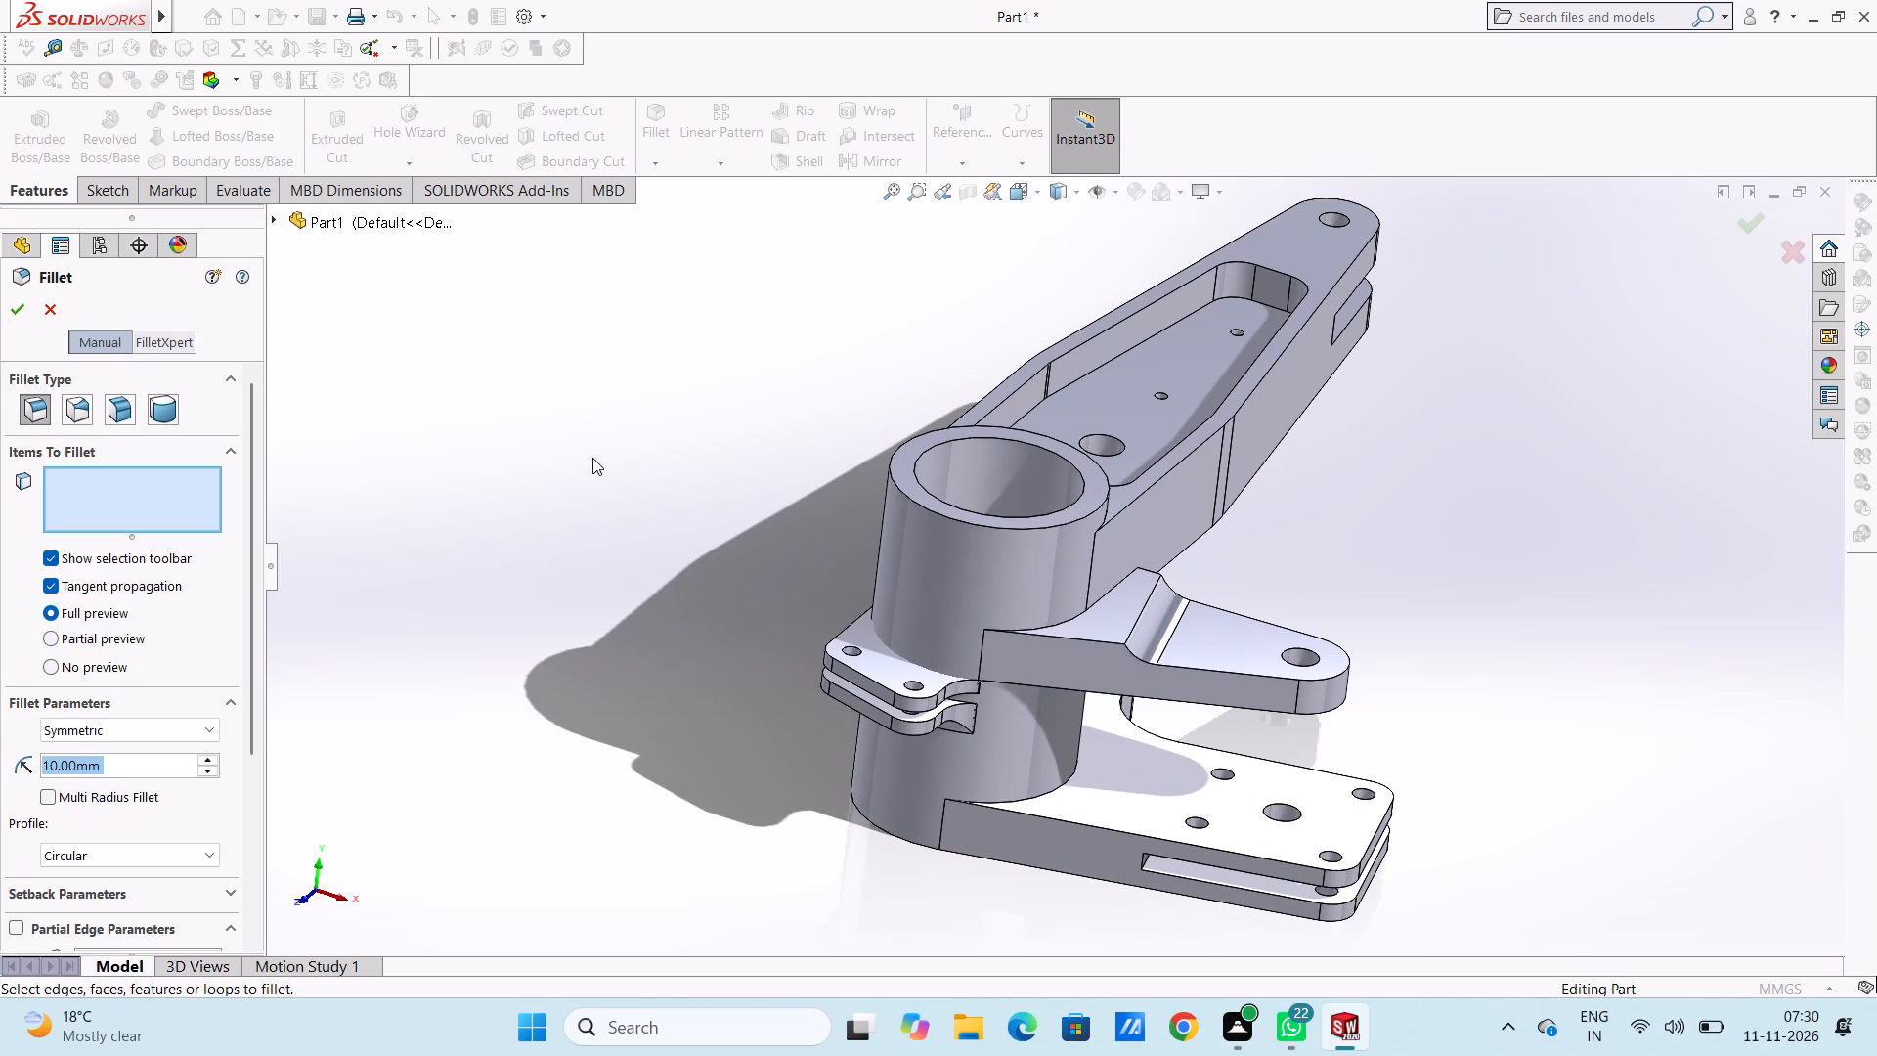
{"action": "key", "text": "1"}
{"action": "key", "text": "Return"}
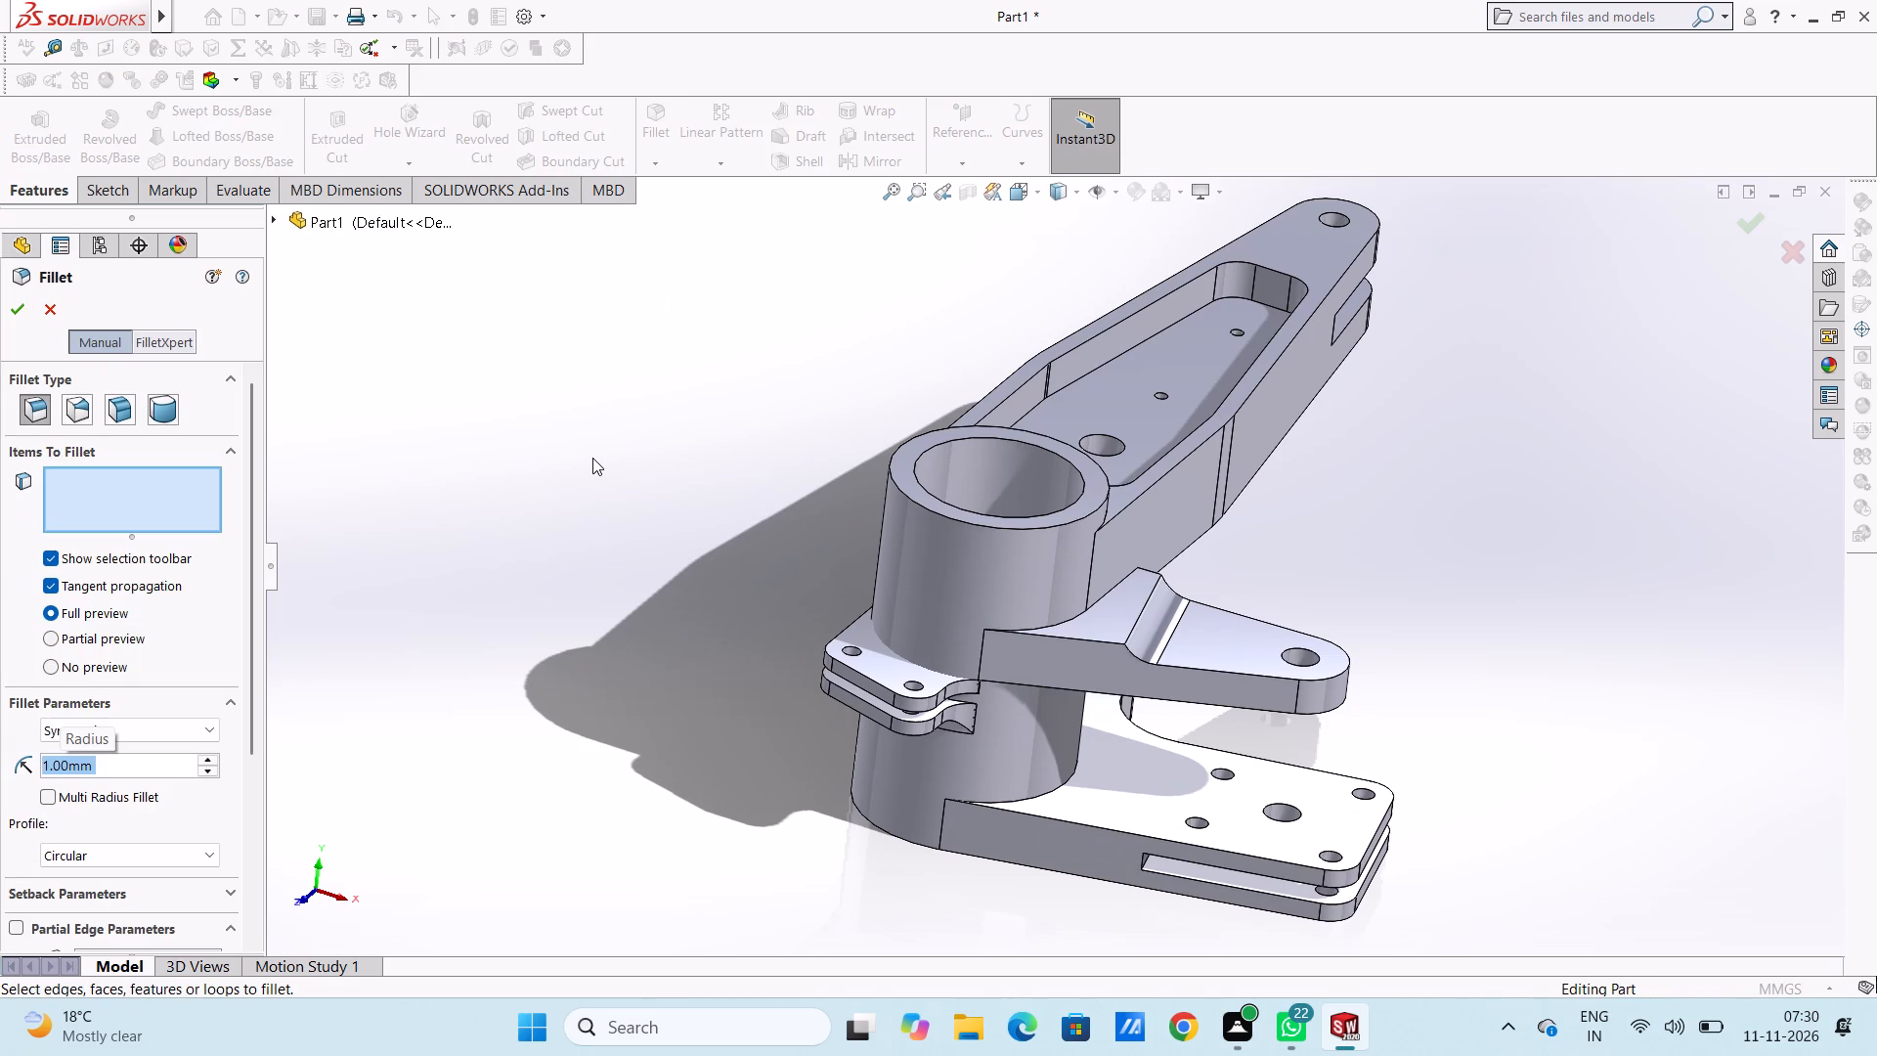
{"action": "scroll", "coordinate": [1143, 375], "scroll_direction": "down", "scroll_amount": 5}
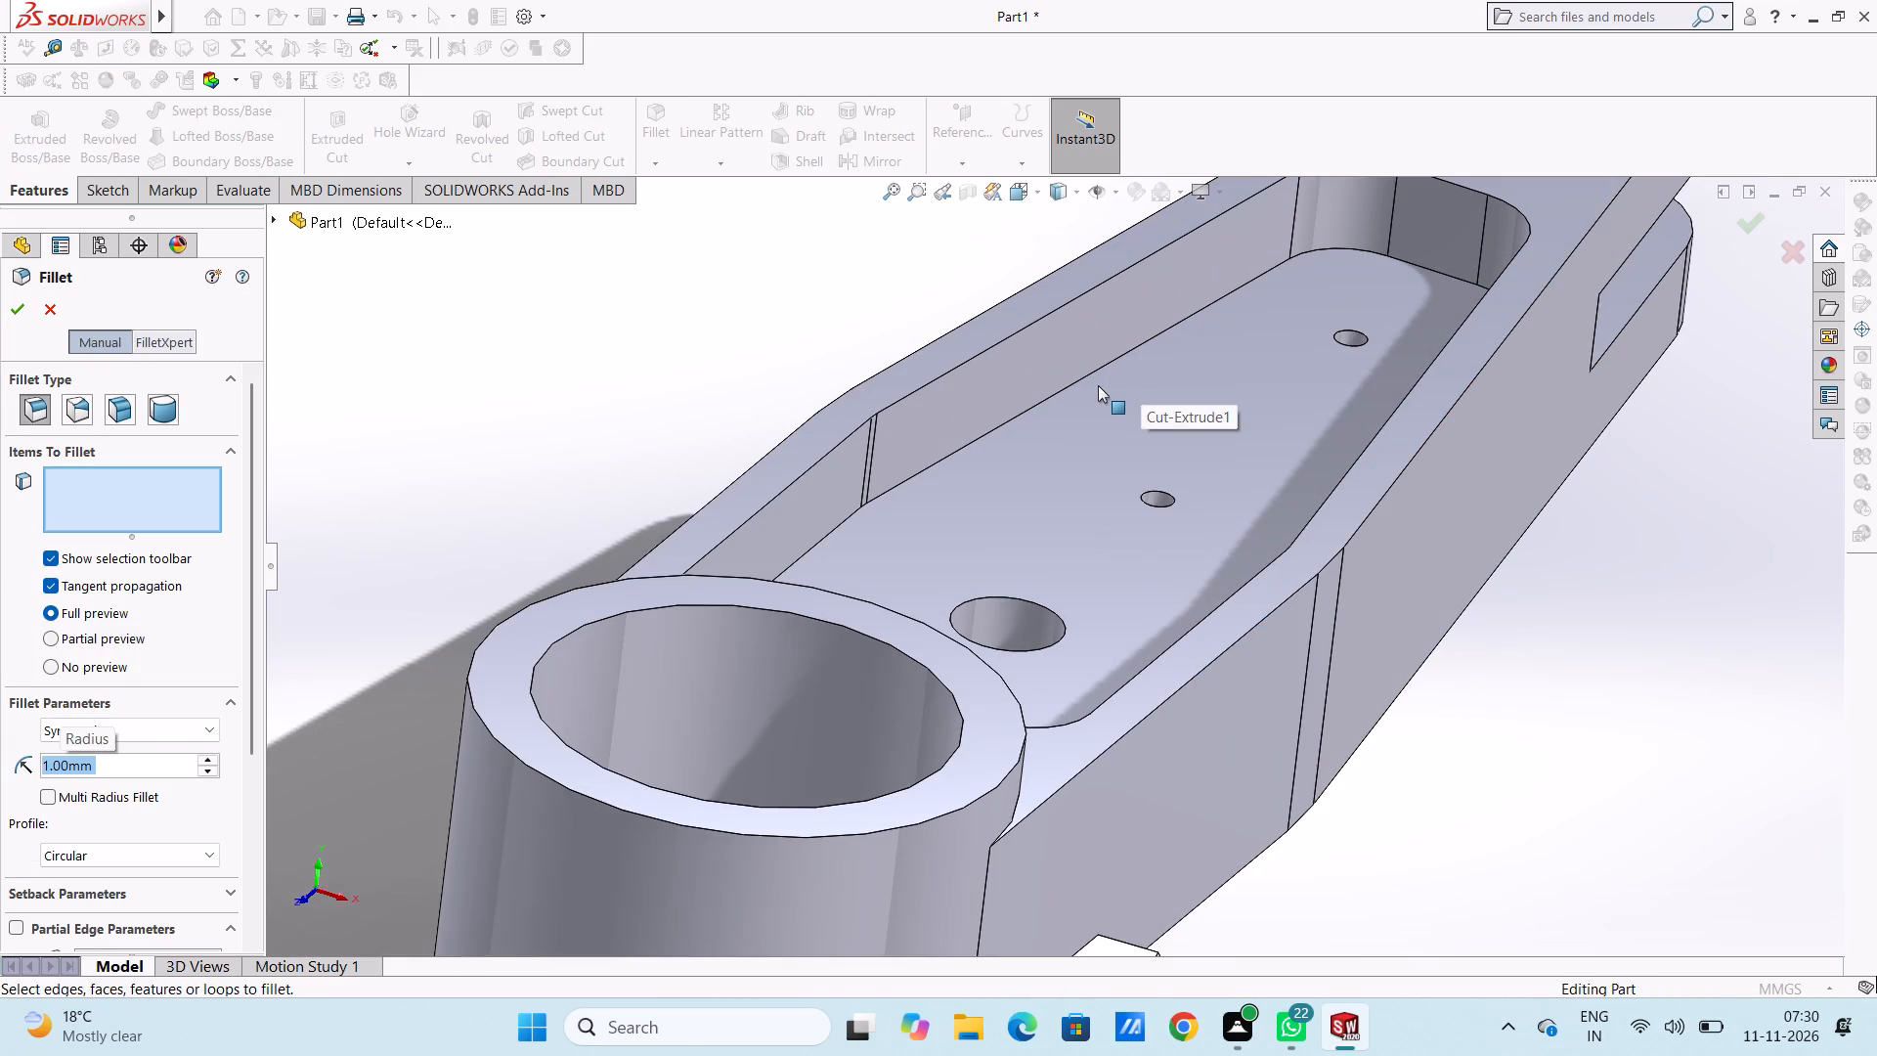
{"action": "left_click", "coordinate": [1089, 372]}
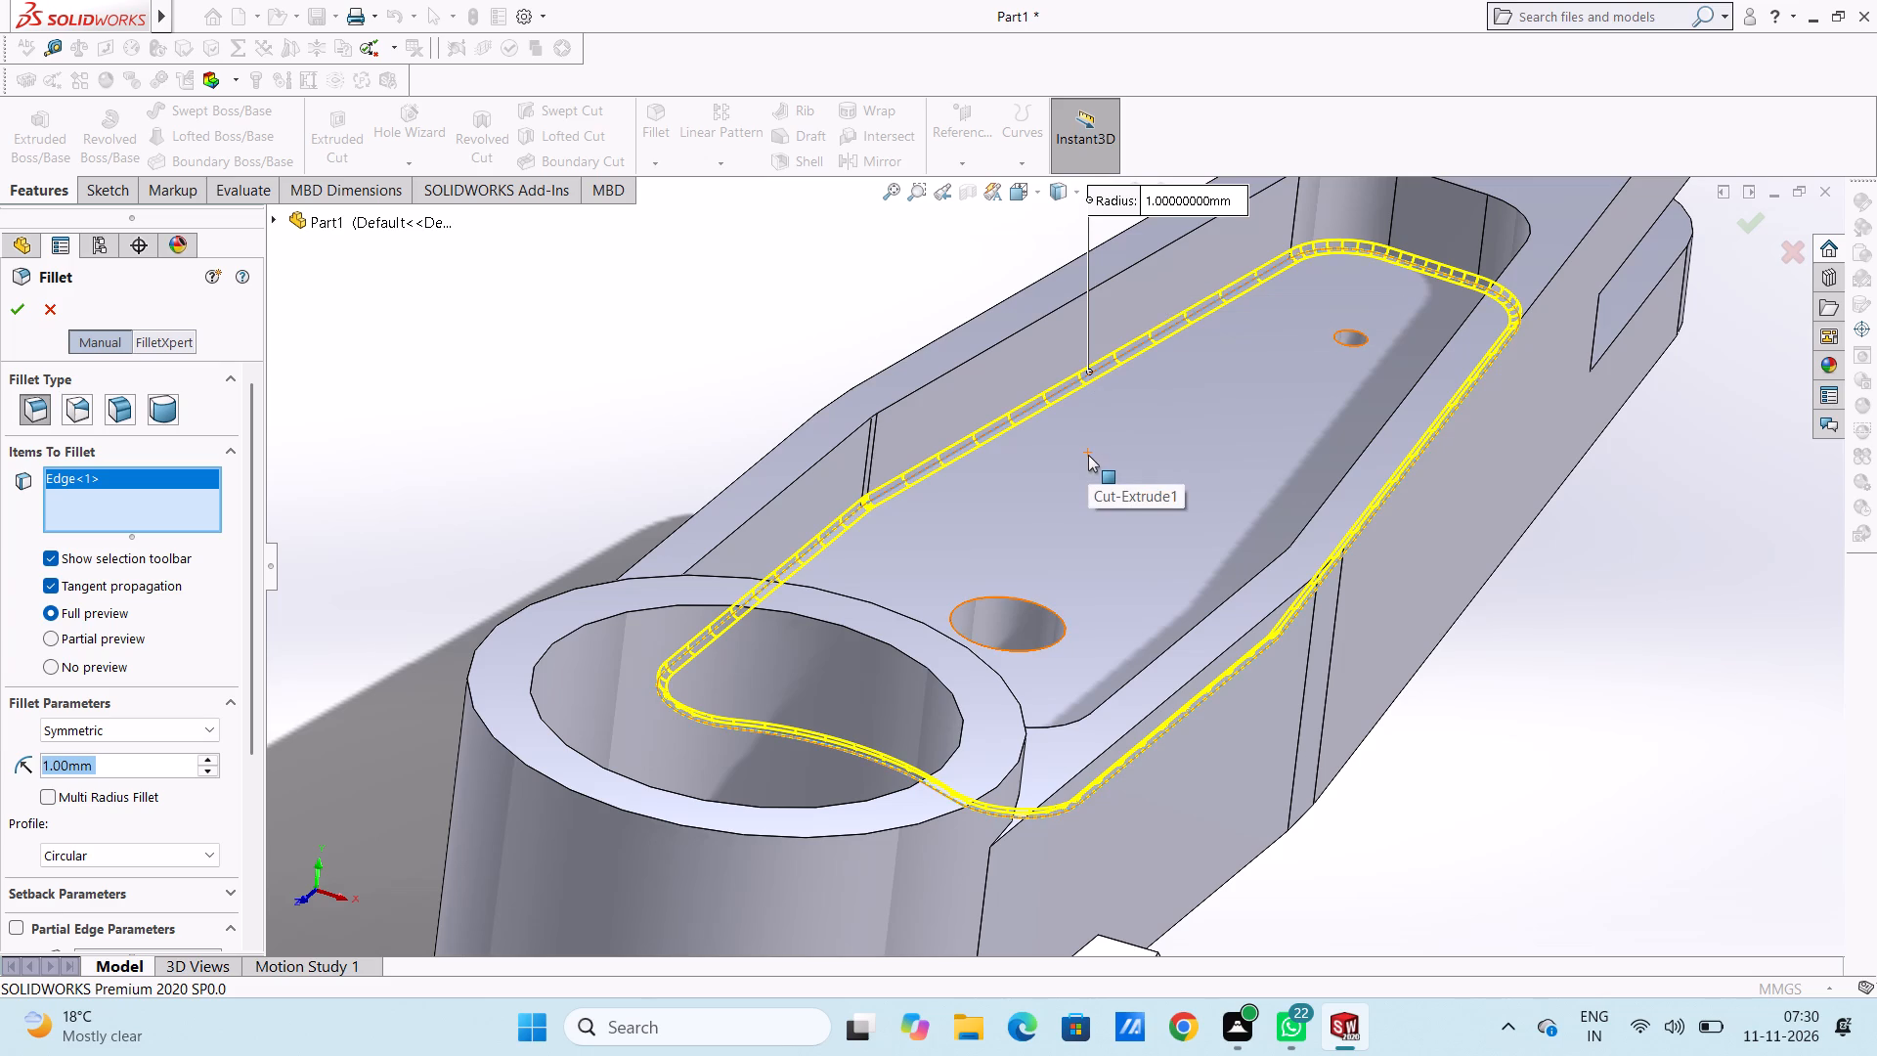
{"action": "key", "text": "2"}
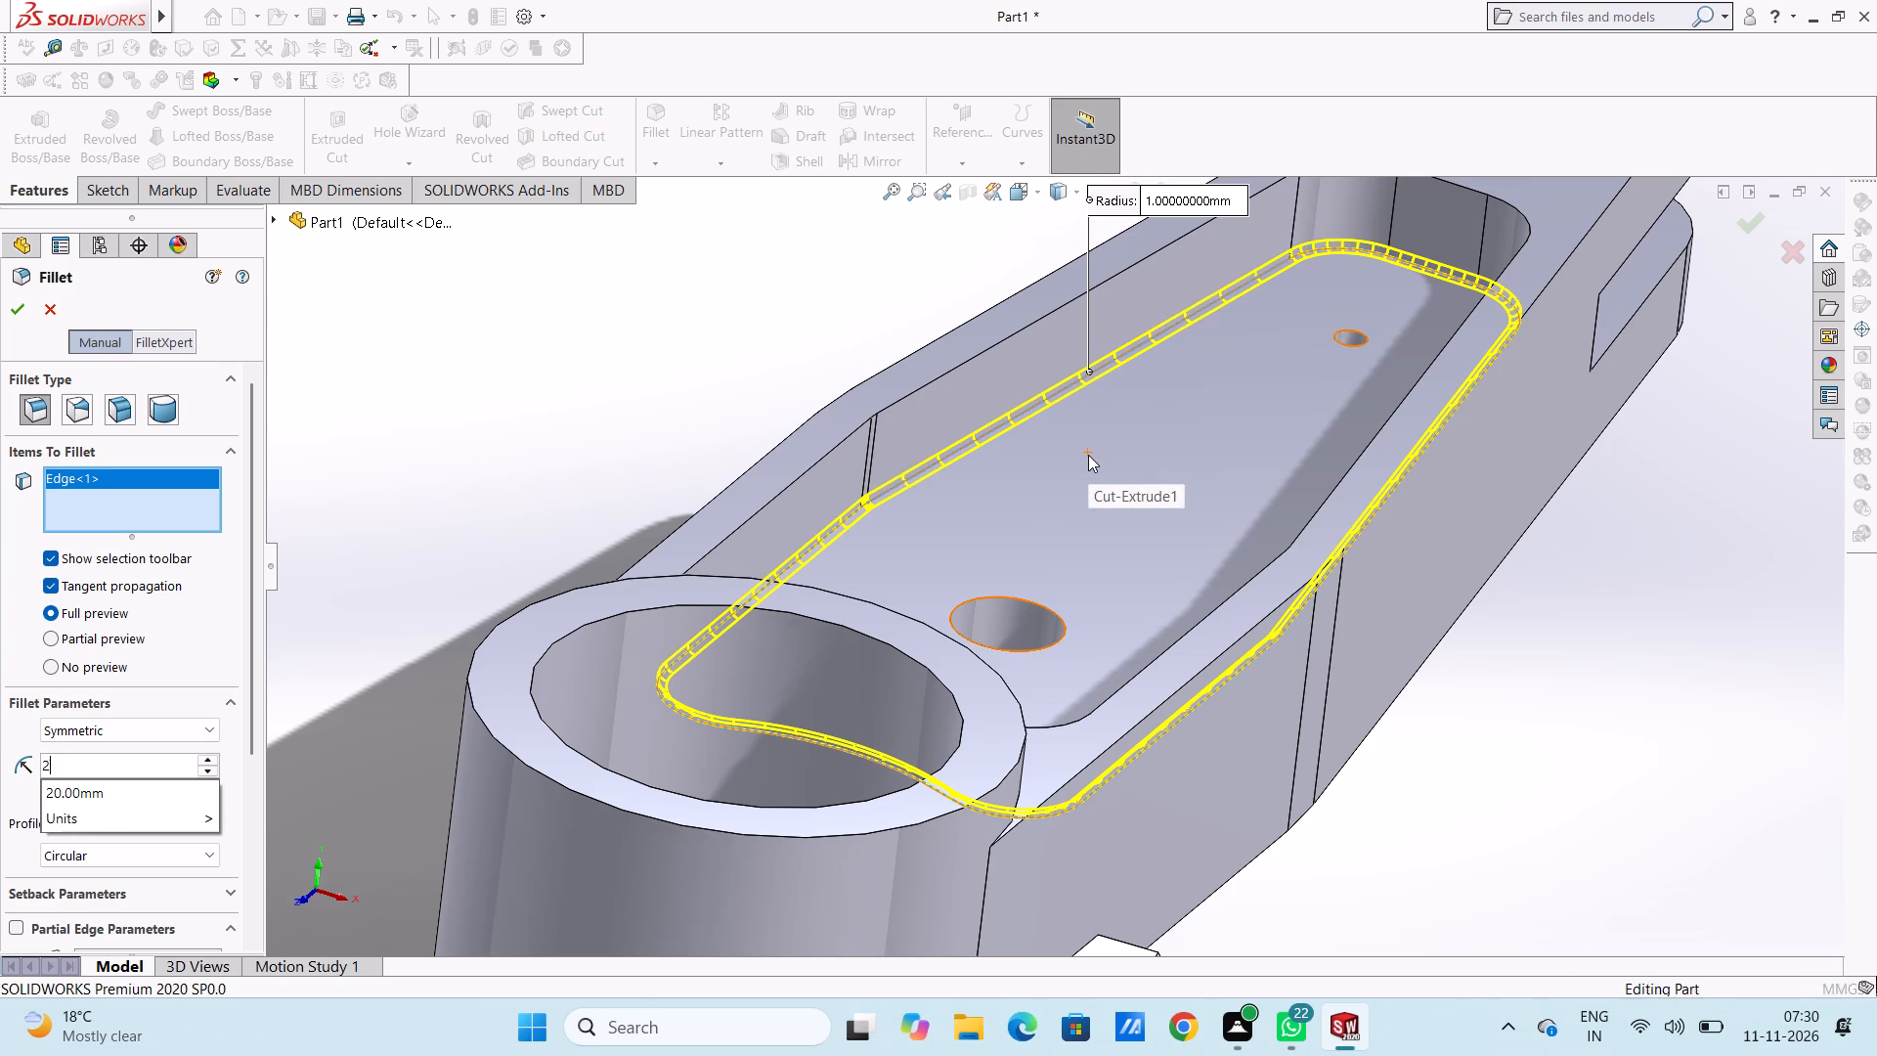
{"action": "key", "text": "Return"}
{"action": "scroll", "coordinate": [1088, 455], "scroll_direction": "up", "scroll_amount": 6}
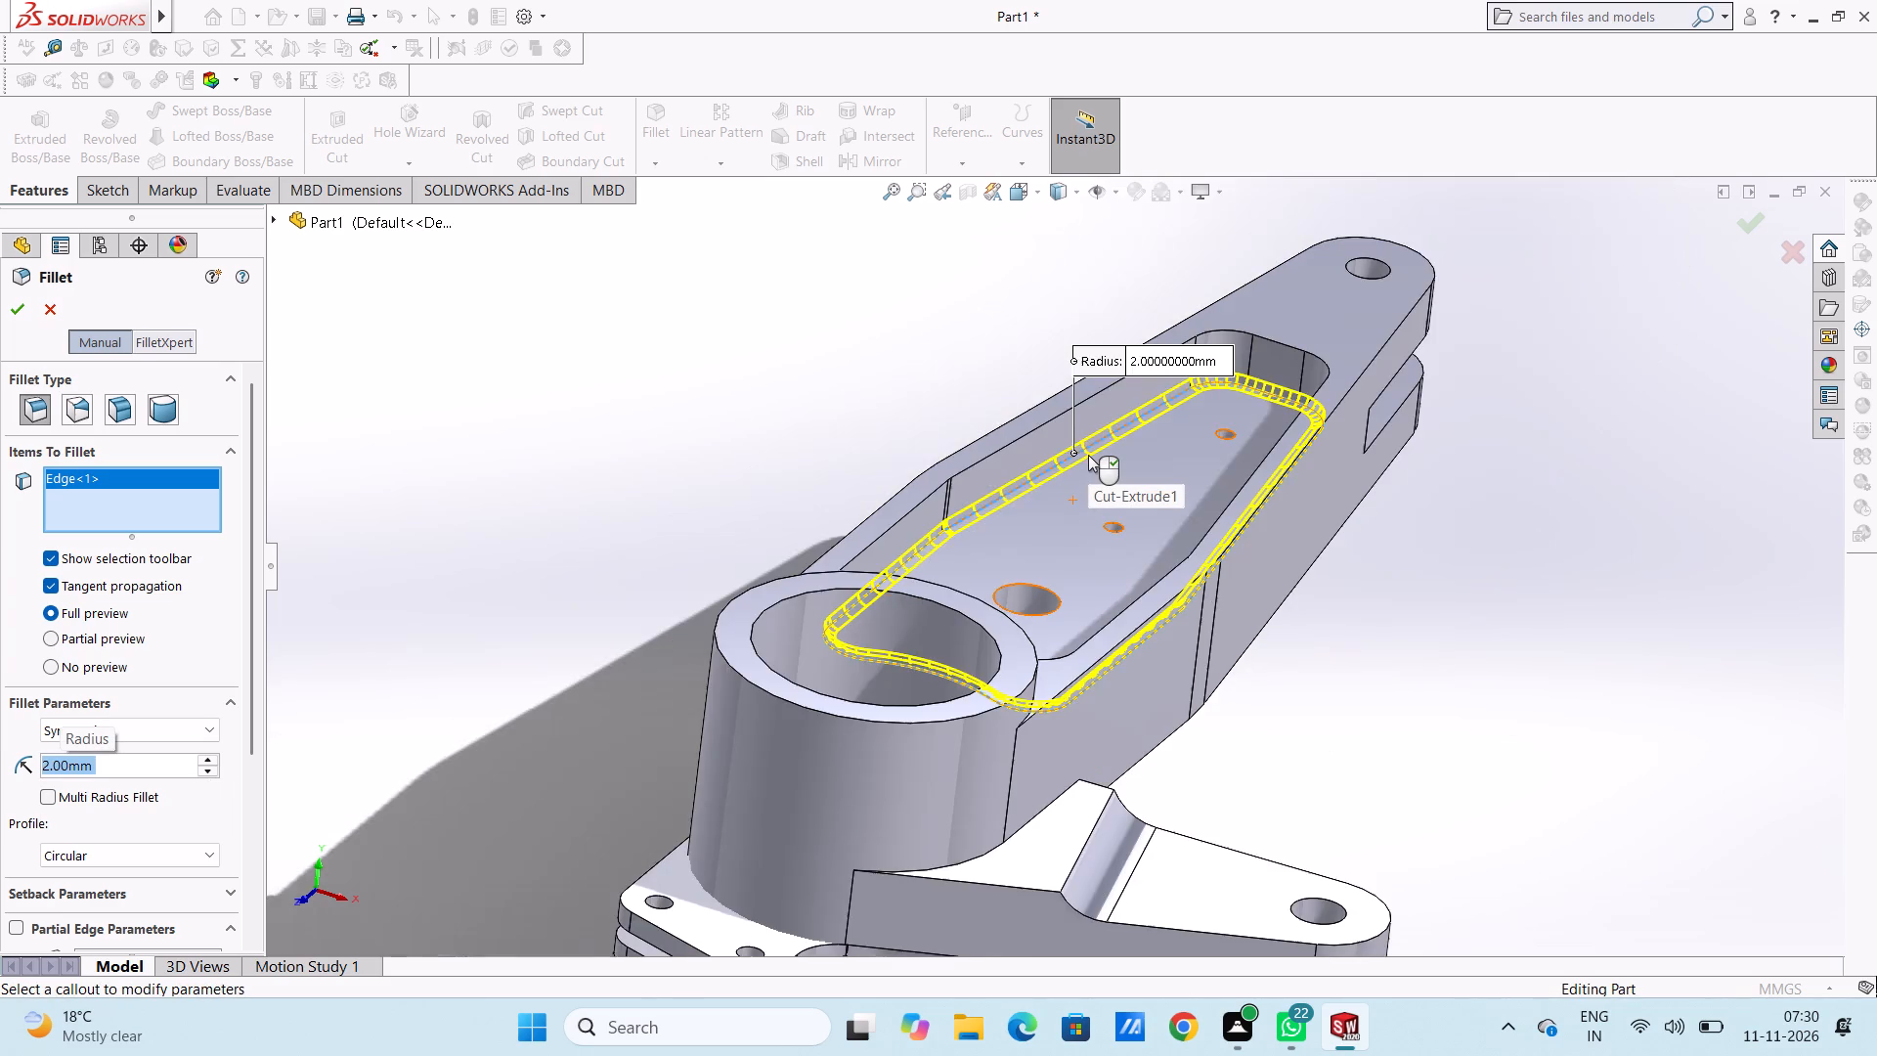
{"action": "scroll", "coordinate": [1088, 455], "scroll_direction": "up", "scroll_amount": 5}
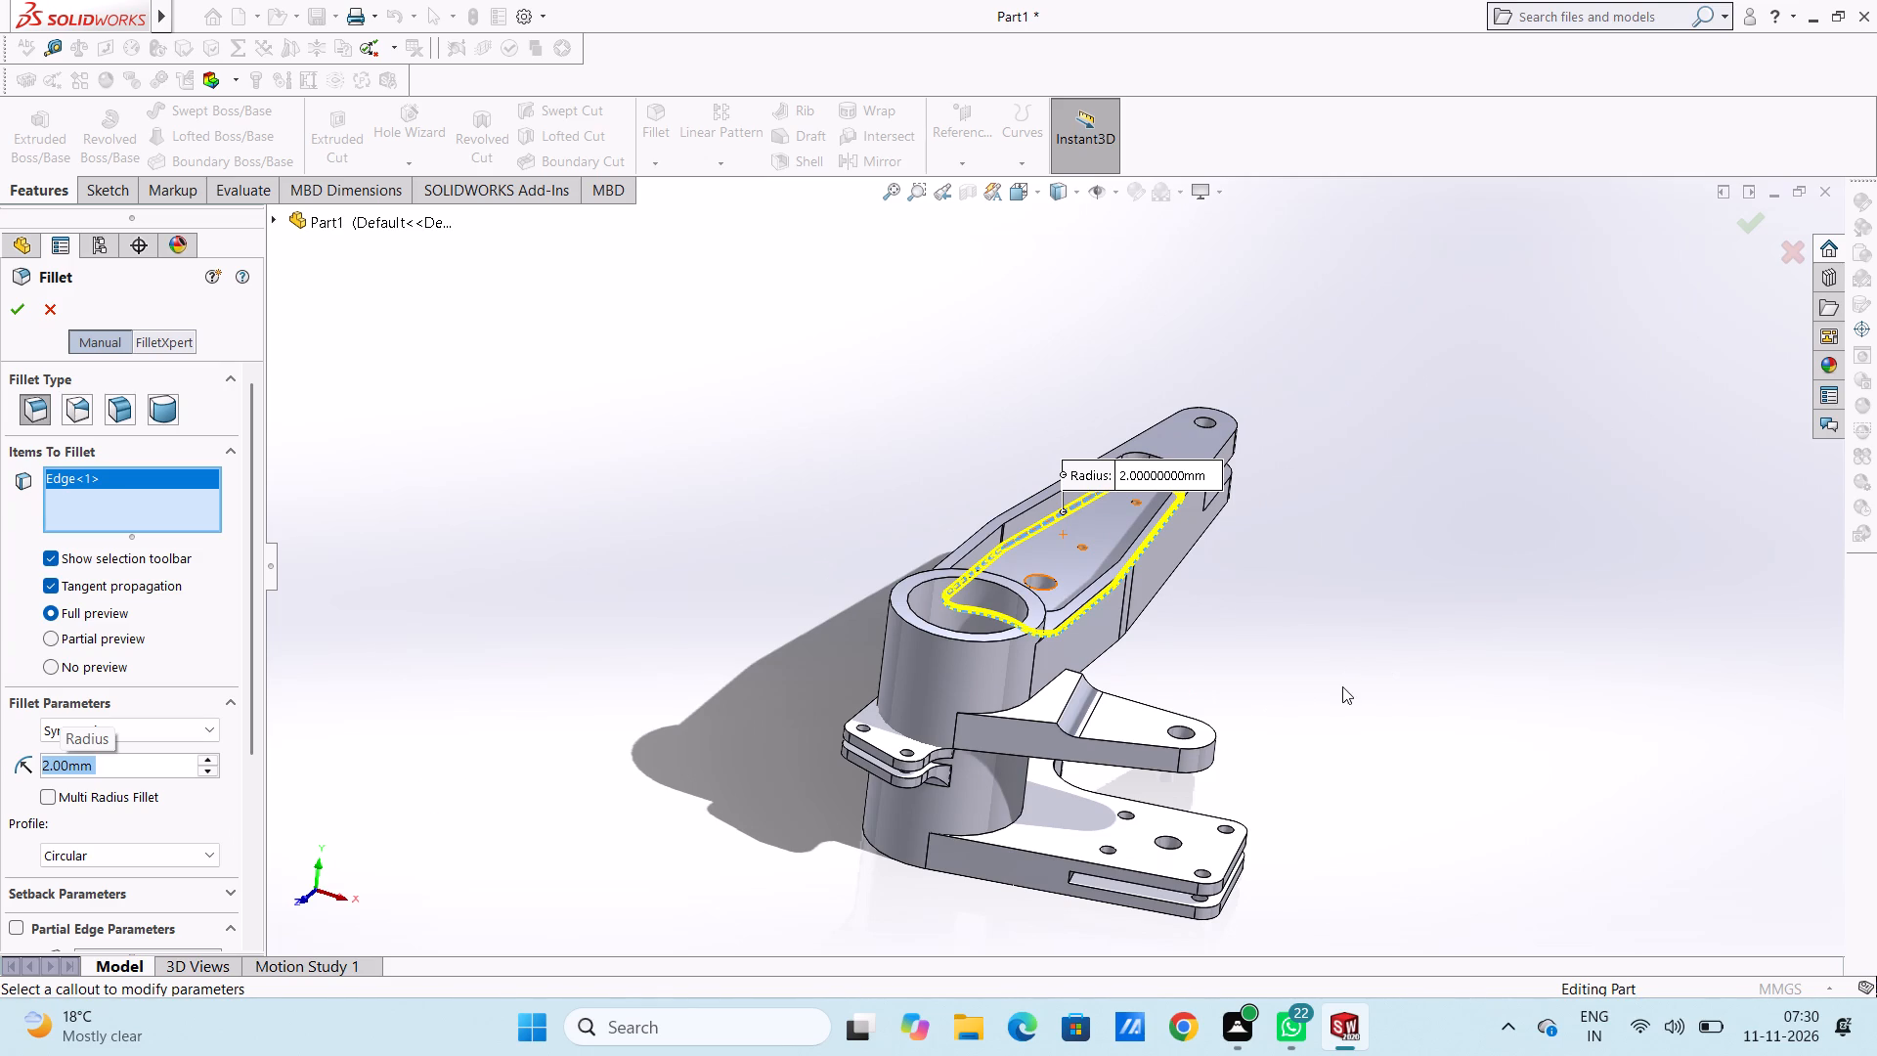
Add the floor edge loop of the long arm's underside pocket to the 2 mm fillet and apply it.
{"action": "middle_click_drag", "start_coordinate": [1274, 608], "coordinate": [1071, 429]}
{"action": "middle_click_drag", "start_coordinate": [1207, 705], "coordinate": [1200, 562]}
{"action": "scroll", "coordinate": [1321, 771], "scroll_direction": "down", "scroll_amount": 6}
{"action": "left_click", "coordinate": [1091, 482]}
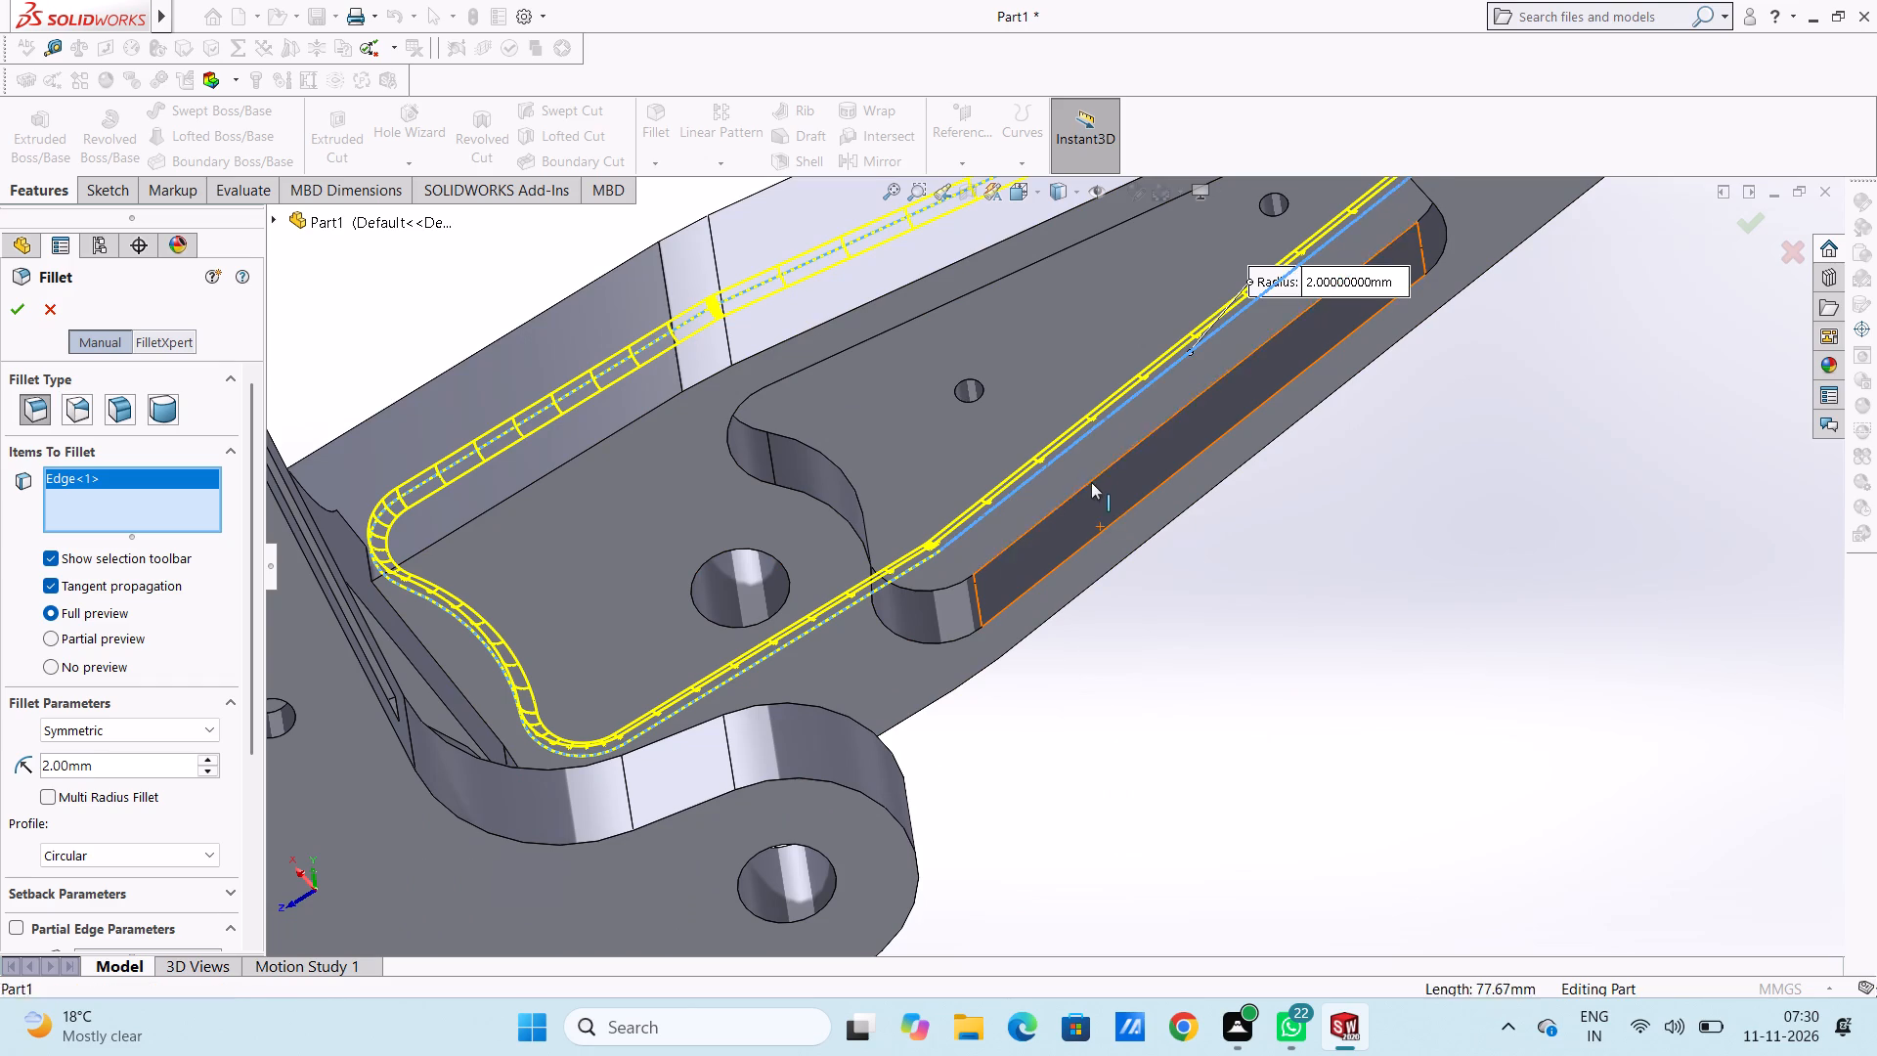
{"action": "scroll", "coordinate": [1298, 641], "scroll_direction": "up", "scroll_amount": 5}
{"action": "middle_click_drag", "start_coordinate": [1244, 621], "coordinate": [1363, 871]}
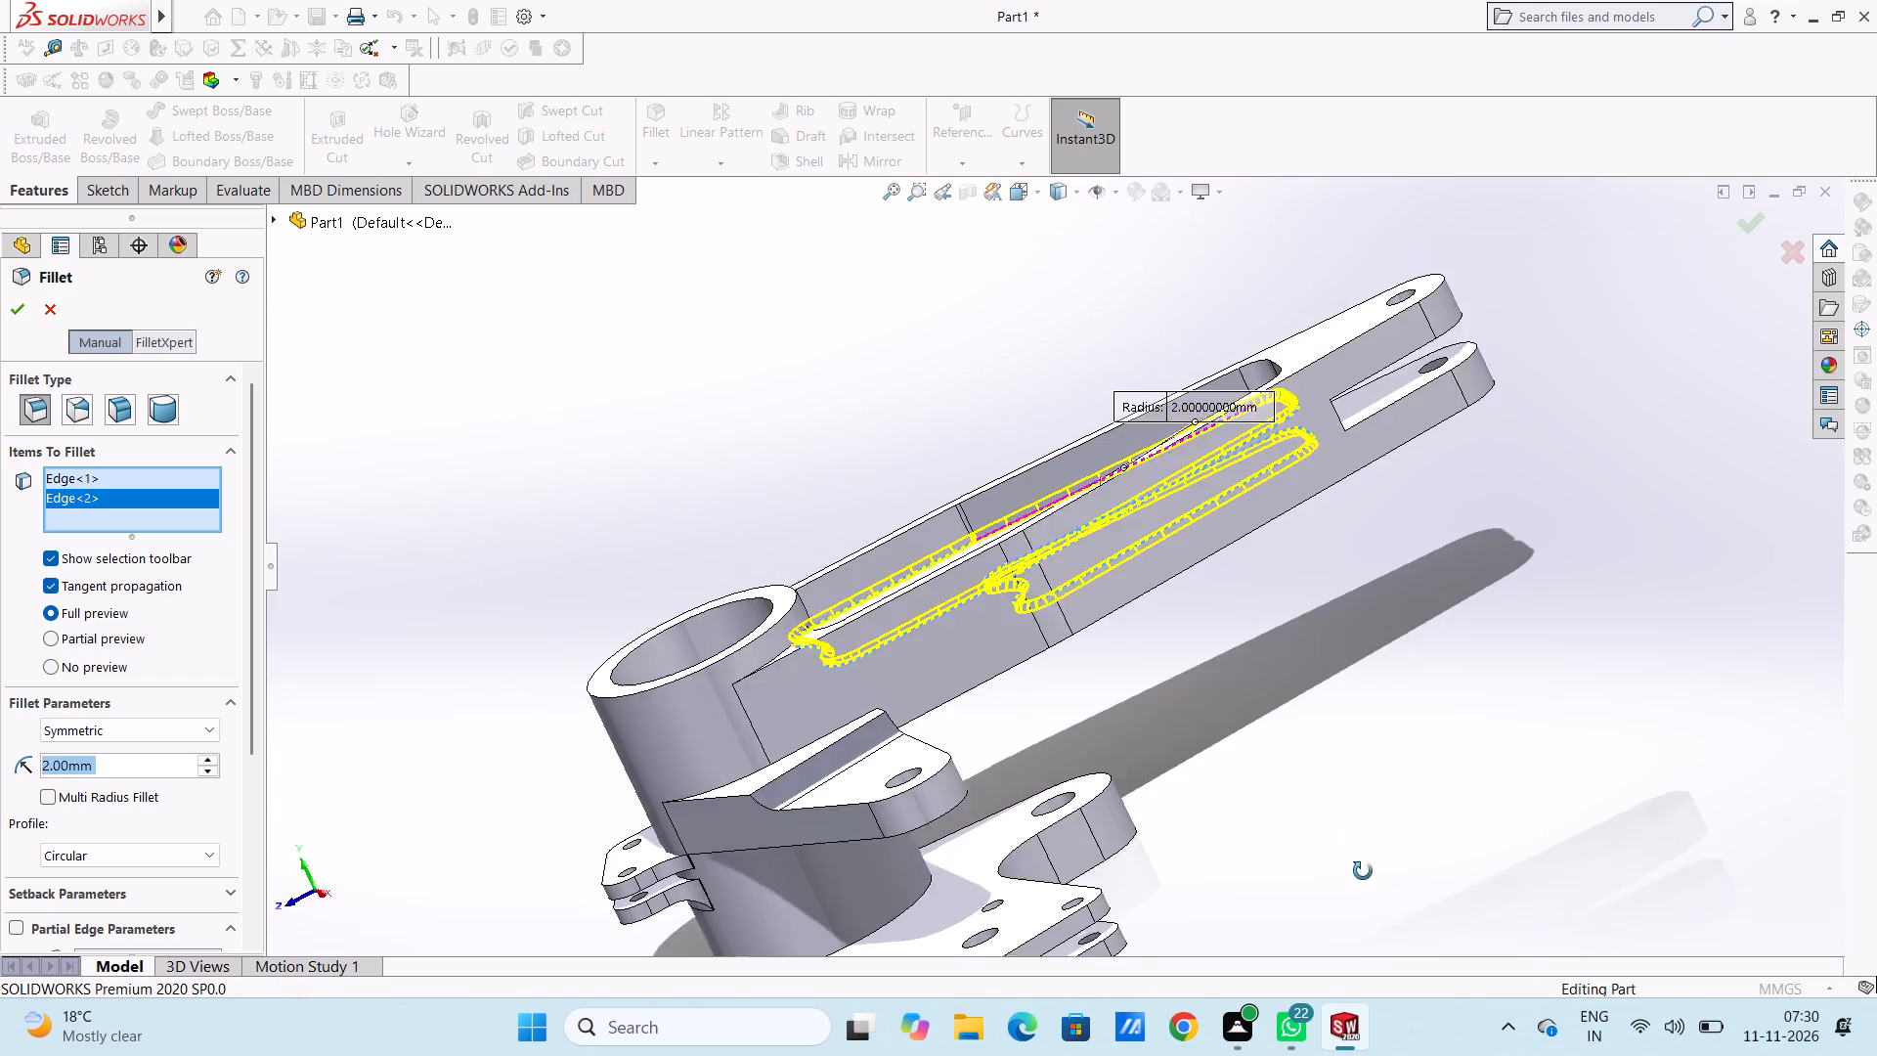
{"action": "middle_click_drag", "start_coordinate": [1363, 871], "coordinate": [1364, 871]}
{"action": "scroll", "coordinate": [1338, 705], "scroll_direction": "up", "scroll_amount": 4}
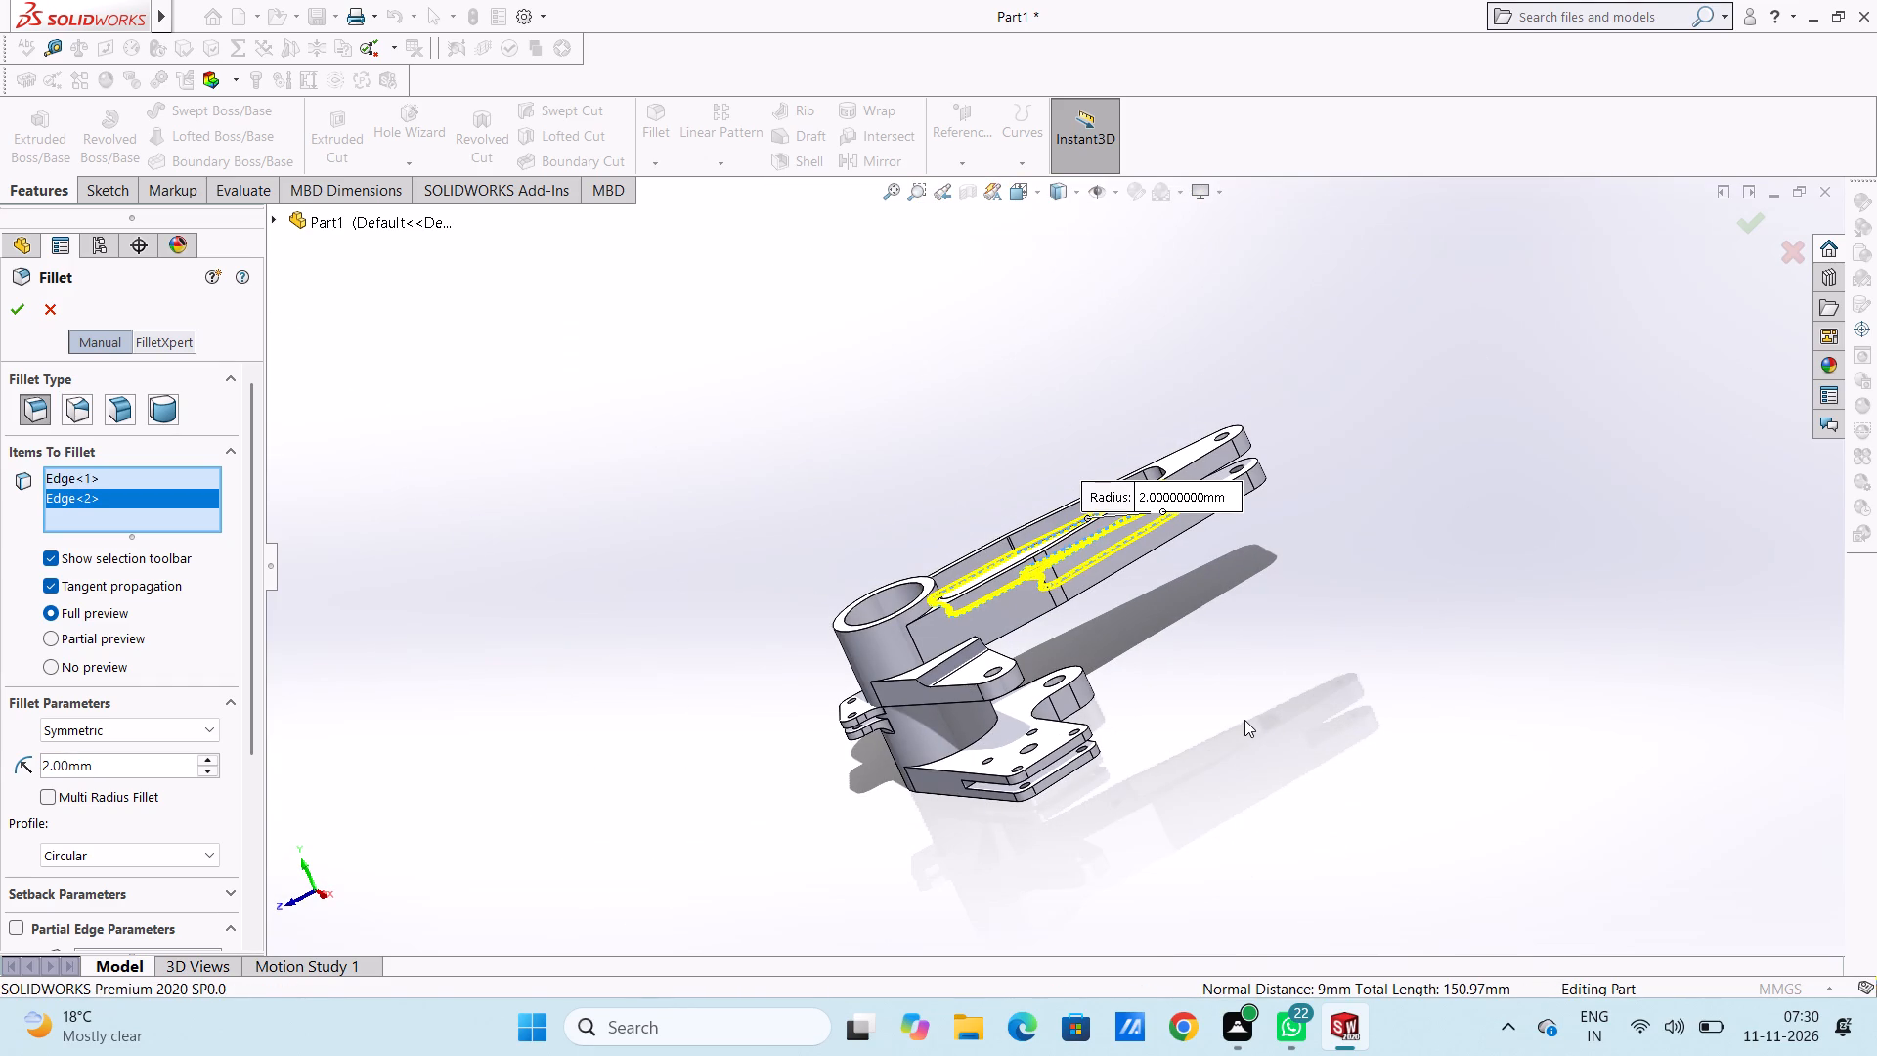
{"action": "middle_click_drag", "start_coordinate": [1054, 777], "coordinate": [1107, 814]}
{"action": "scroll", "coordinate": [944, 772], "scroll_direction": "down", "scroll_amount": 5}
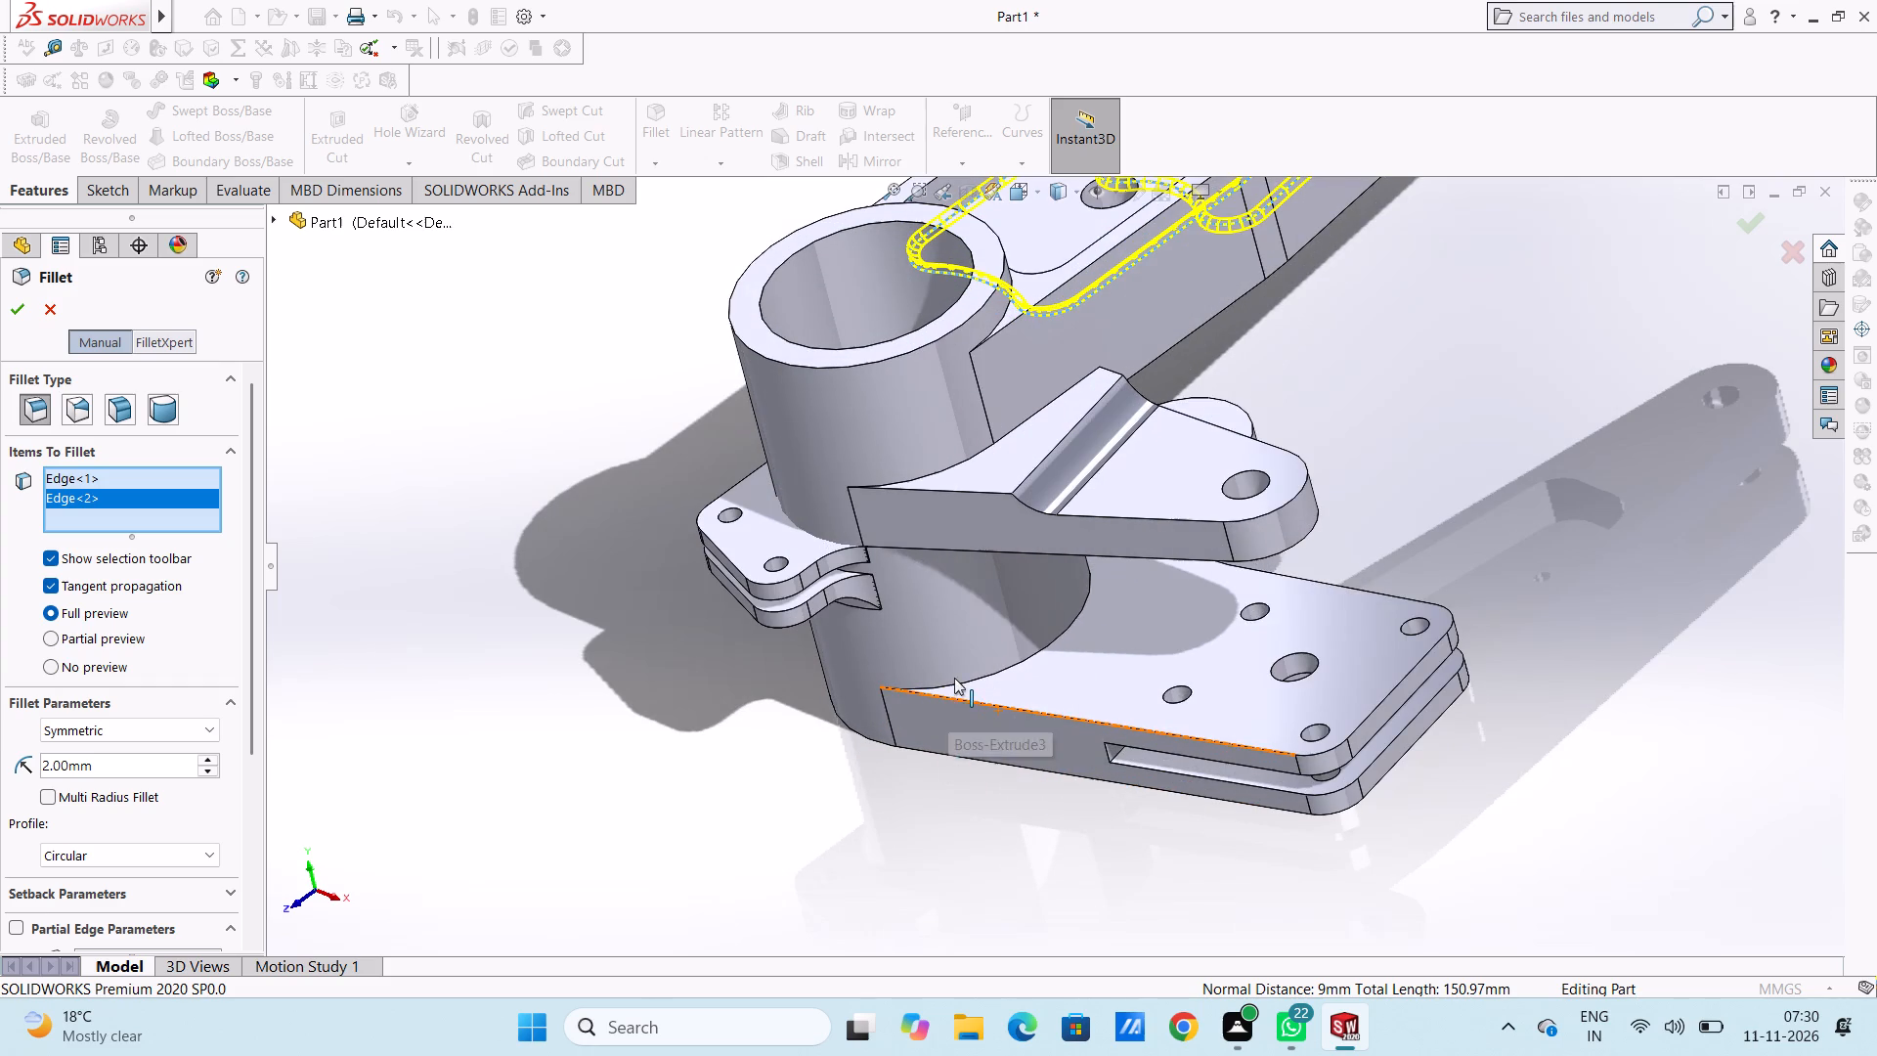
{"action": "left_click", "coordinate": [977, 680]}
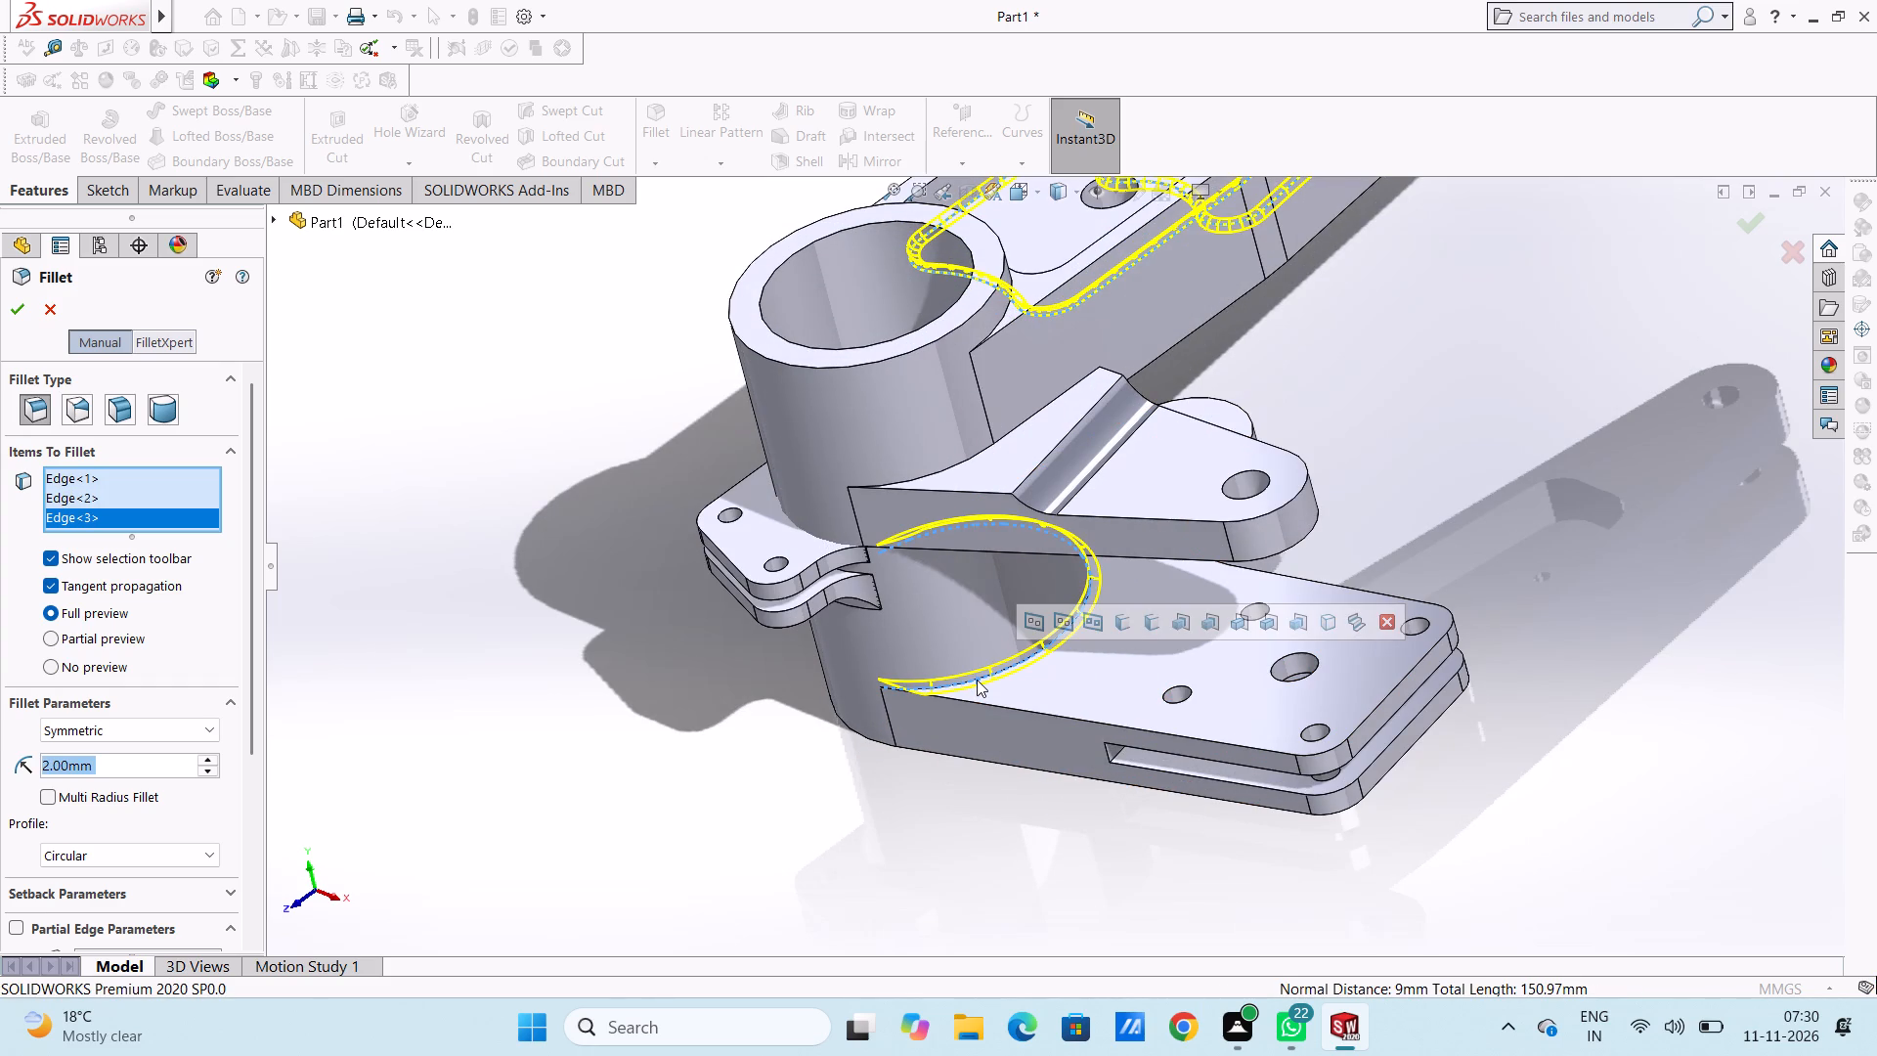
{"action": "left_click", "coordinate": [977, 680]}
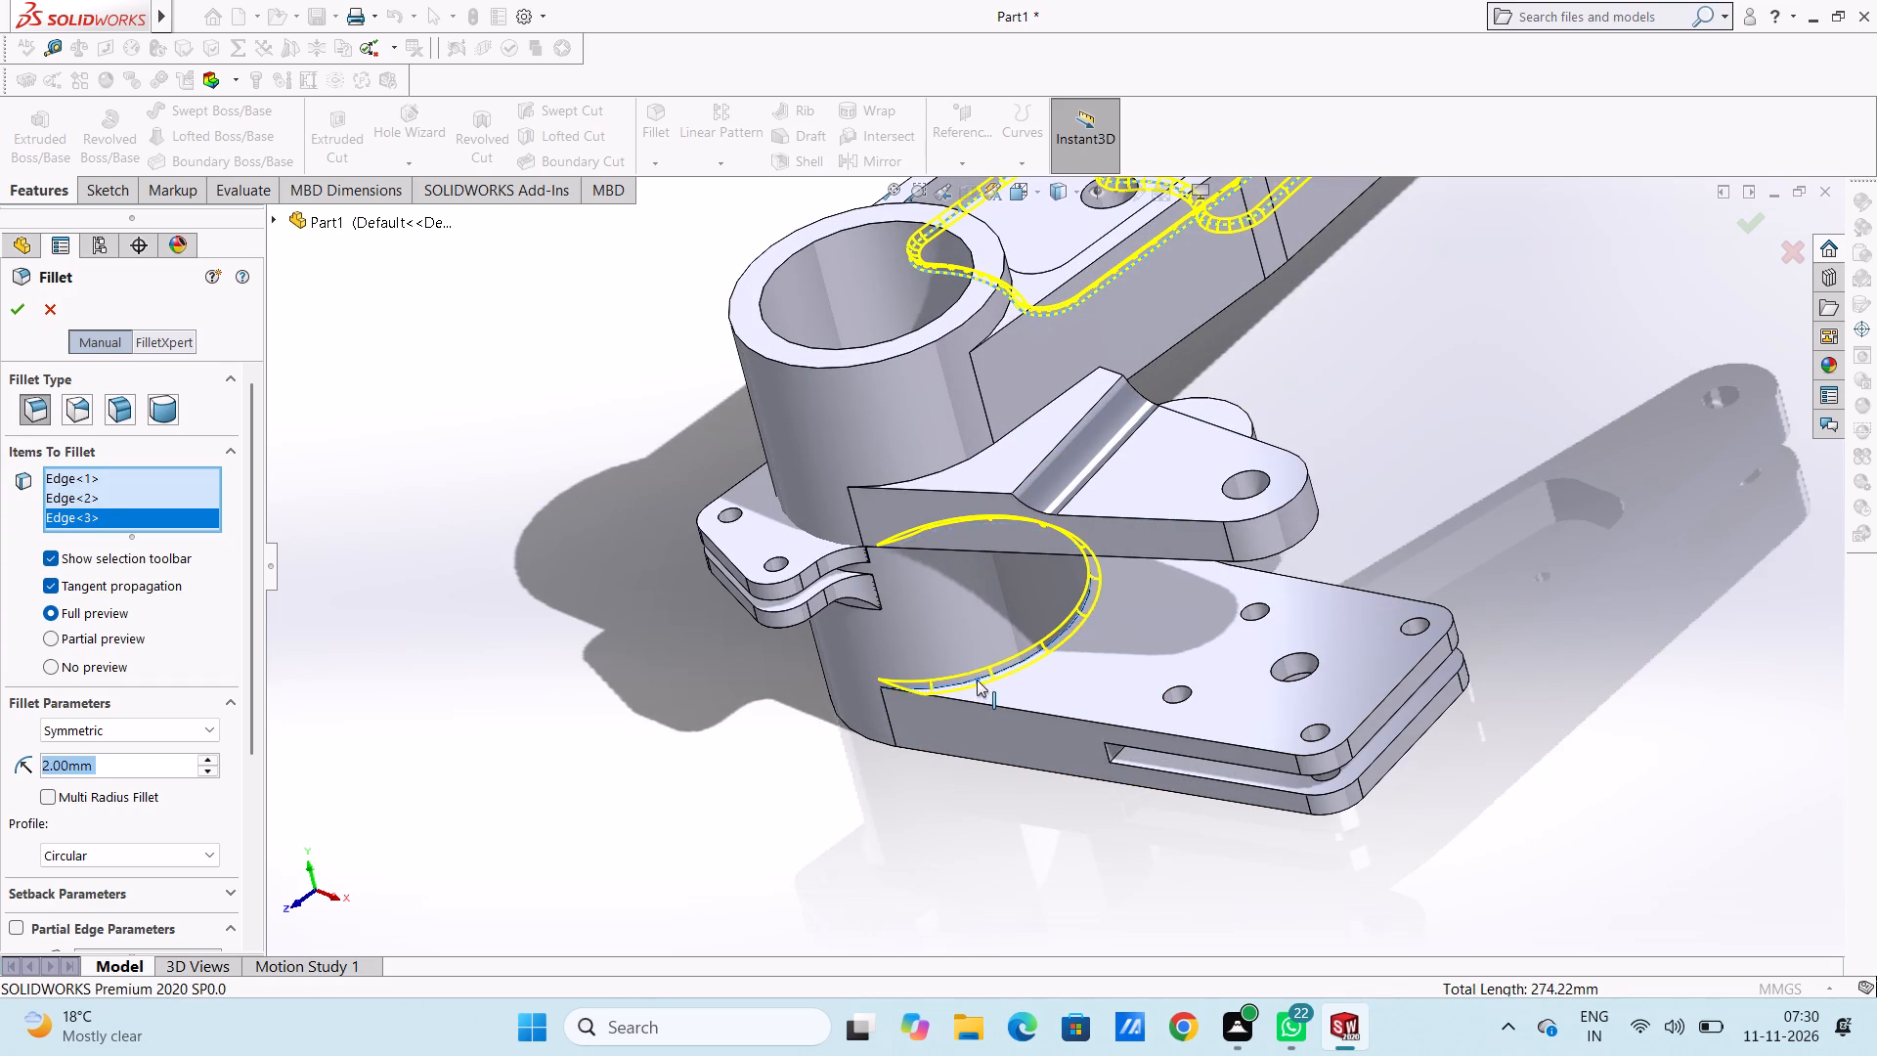
{"action": "left_click", "coordinate": [17, 304]}
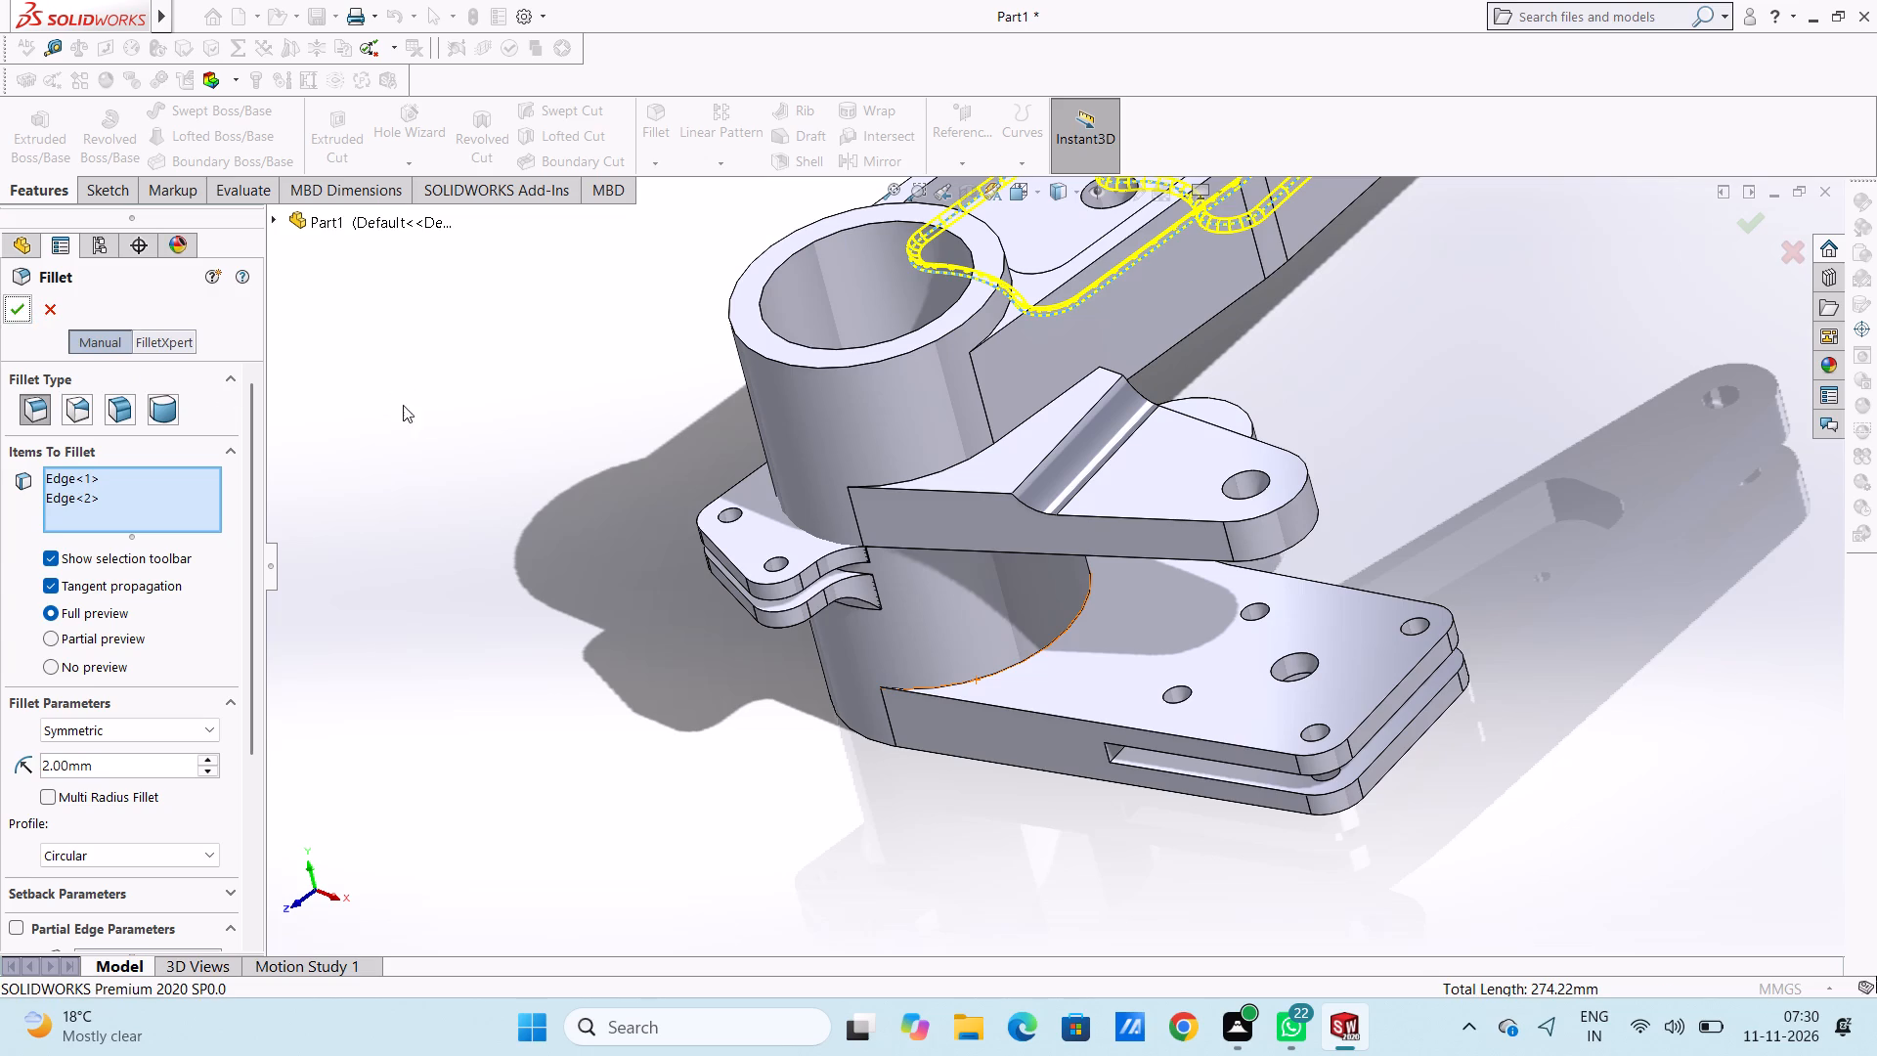
Fillet the curved edge where the slotted lower arm's upper face meets the cylinder wall with a 5 mm radius.
{"action": "scroll", "coordinate": [565, 416], "scroll_direction": "up", "scroll_amount": 4}
{"action": "scroll", "coordinate": [685, 408], "scroll_direction": "up", "scroll_amount": 5}
{"action": "scroll", "coordinate": [1165, 360], "scroll_direction": "down", "scroll_amount": 1}
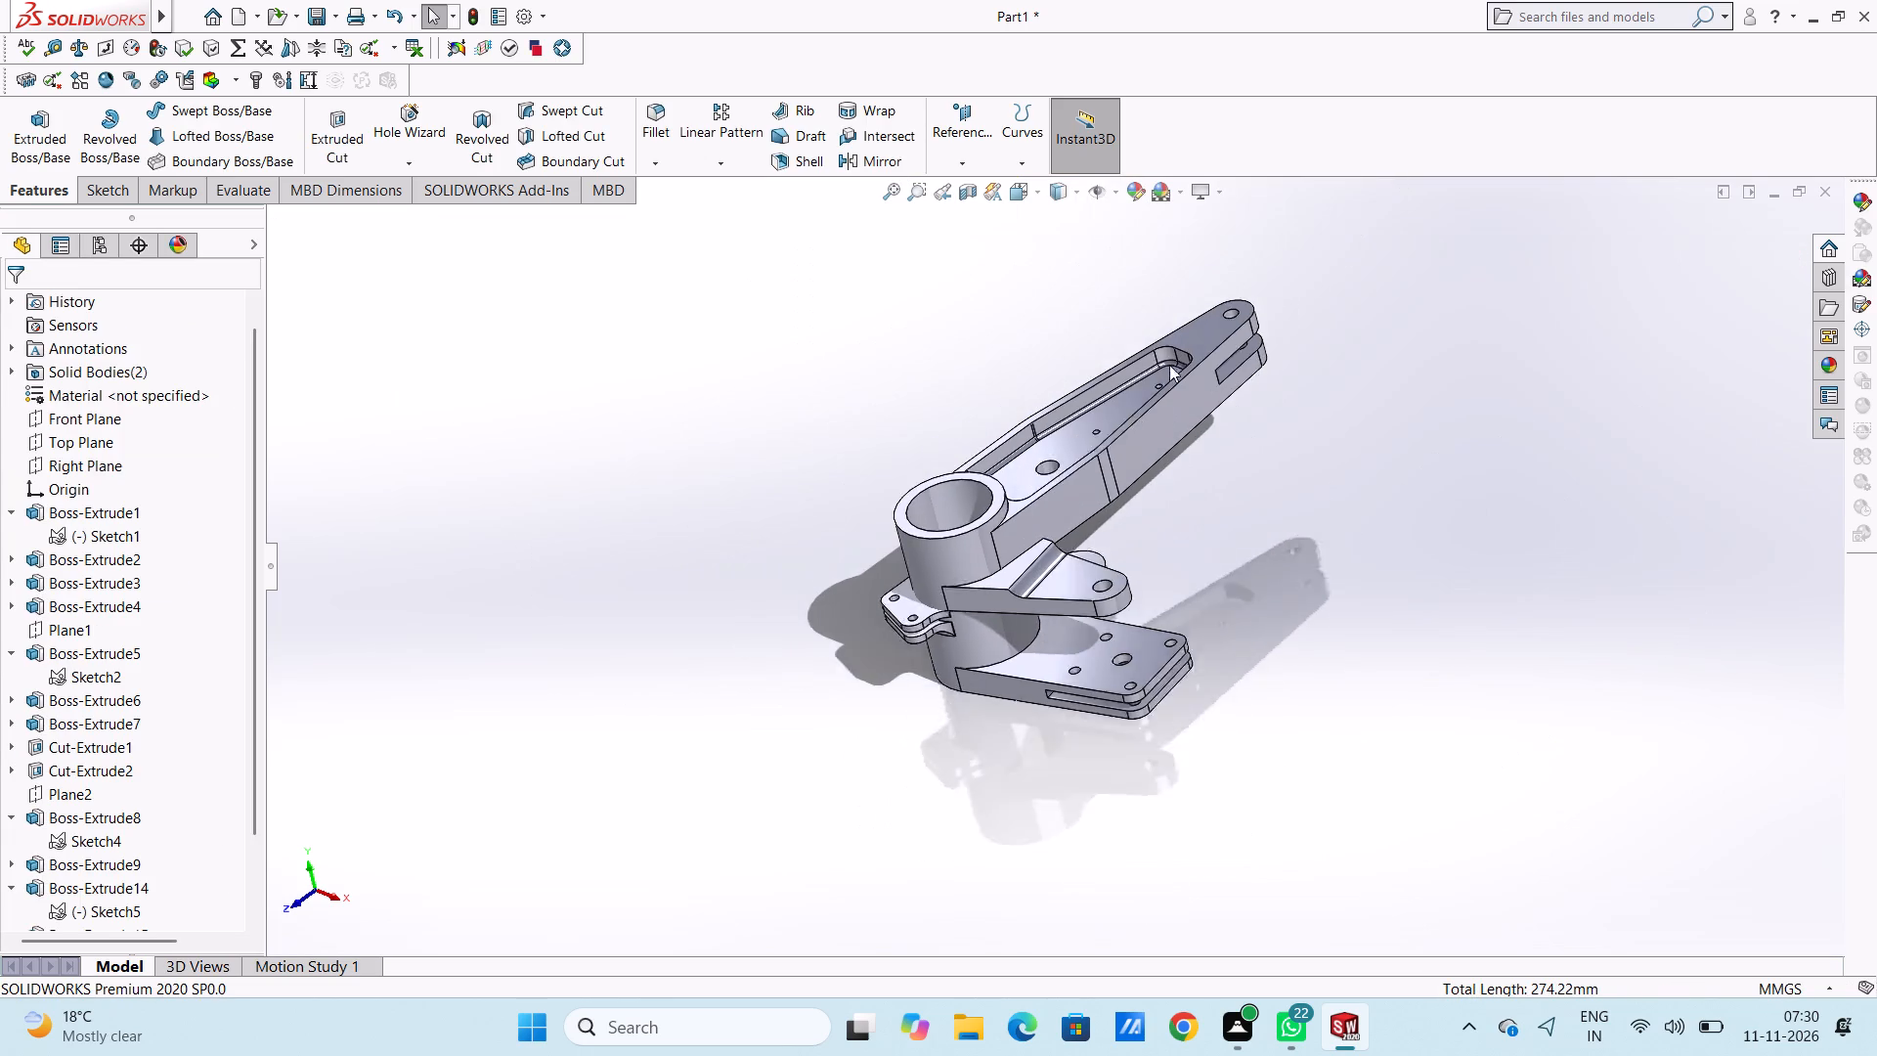
{"action": "scroll", "coordinate": [1169, 365], "scroll_direction": "down", "scroll_amount": 2}
{"action": "left_click", "coordinate": [654, 117]}
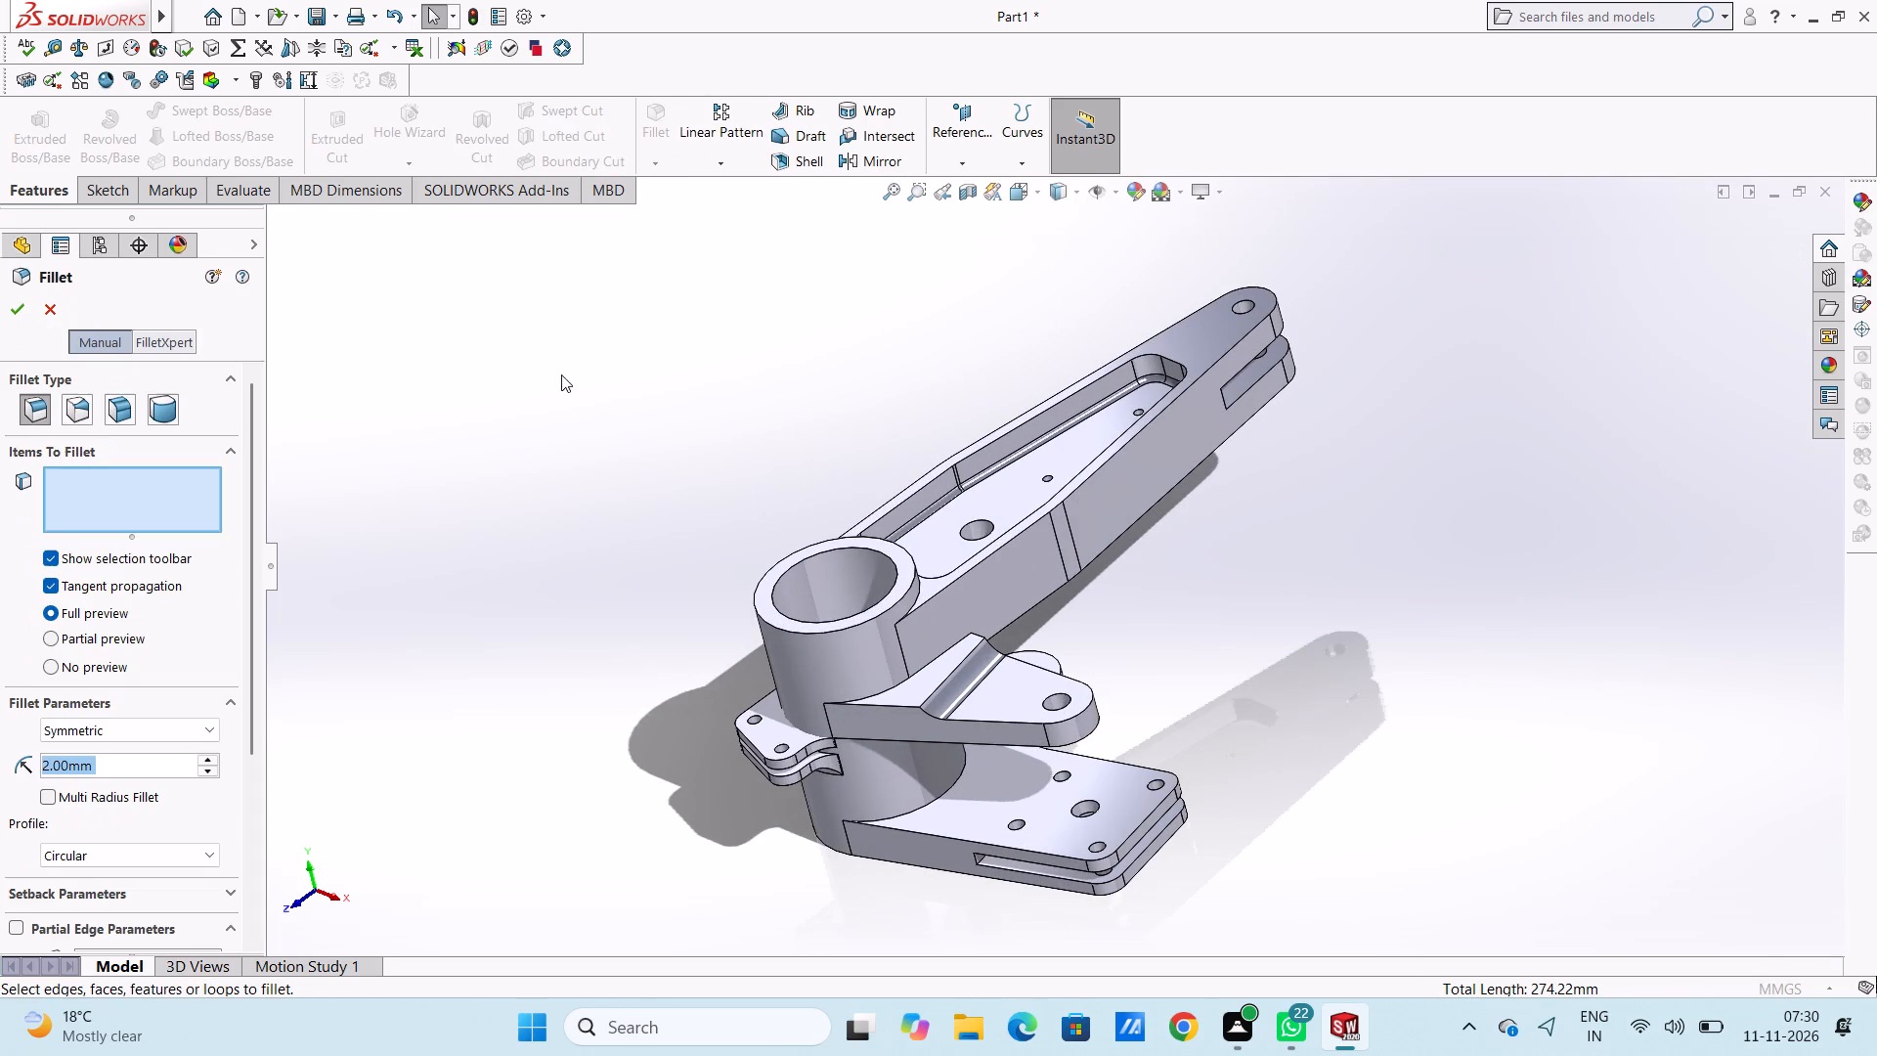
{"action": "key", "text": "5"}
{"action": "key", "text": "Return"}
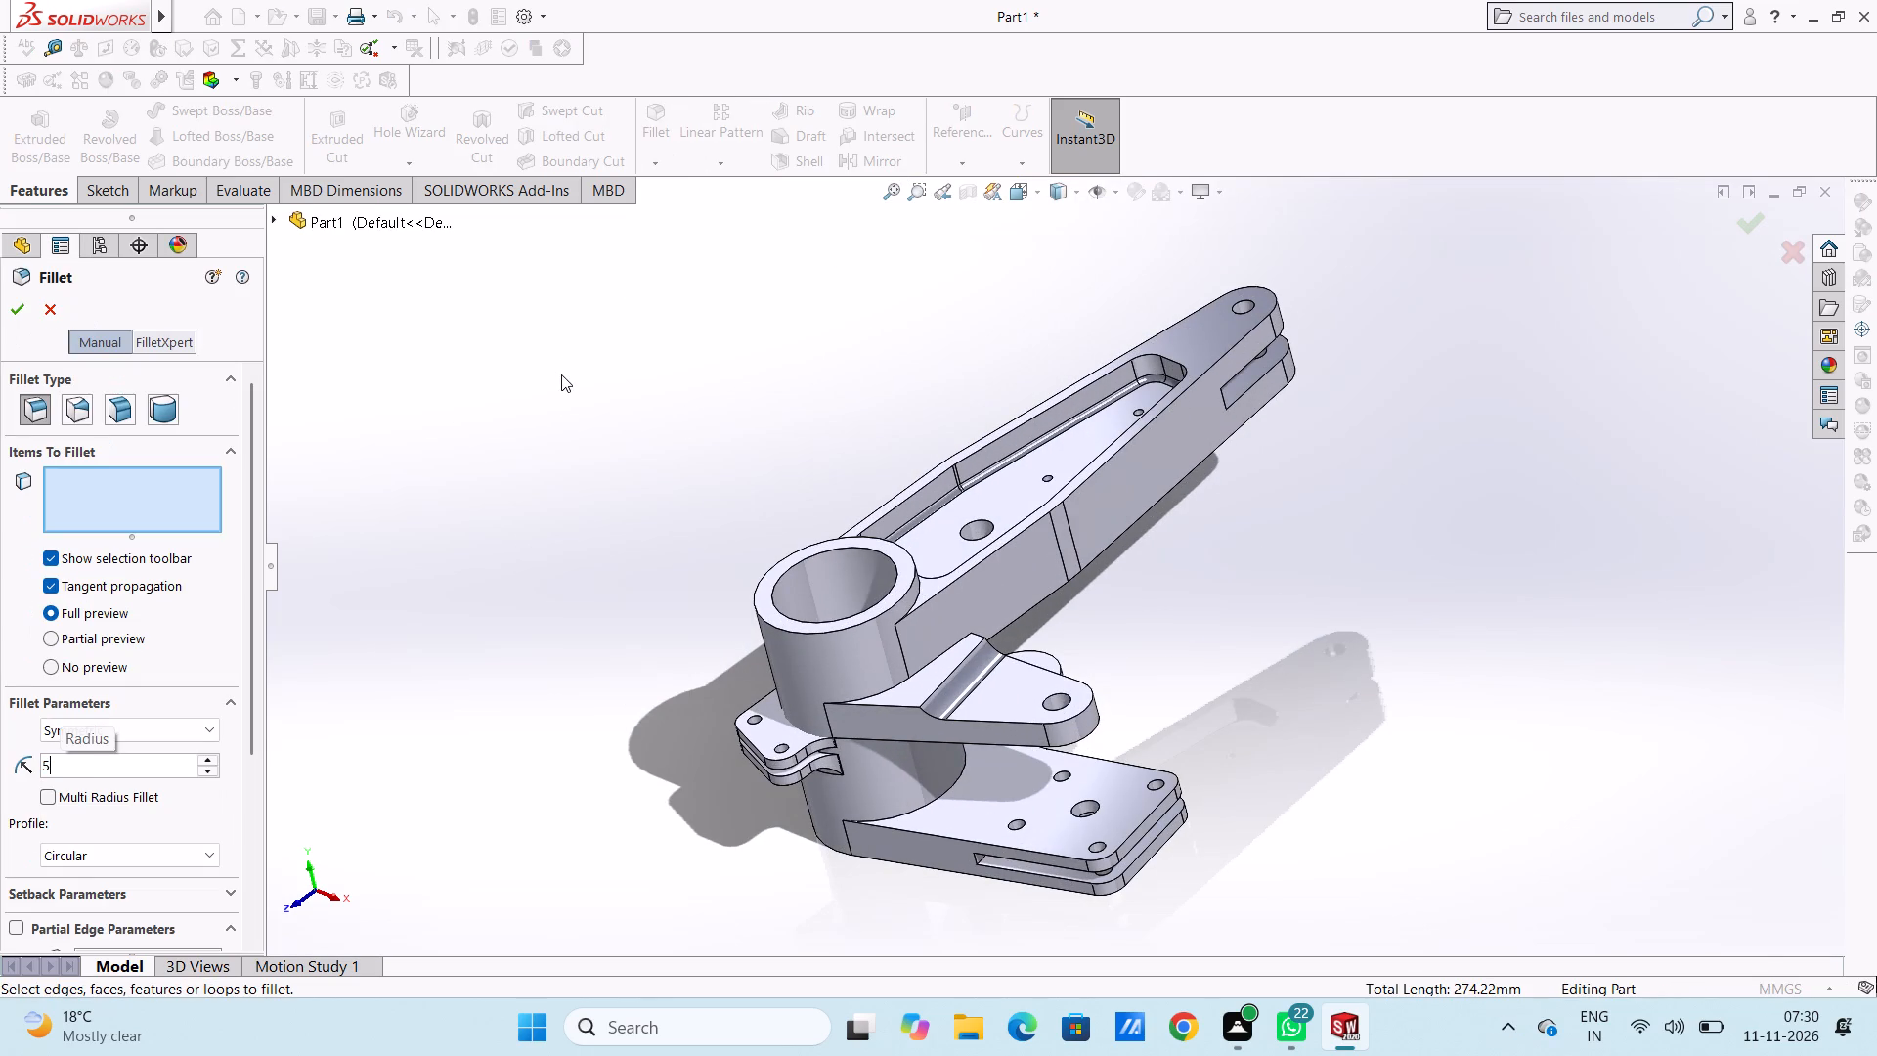
{"action": "left_click", "coordinate": [910, 814]}
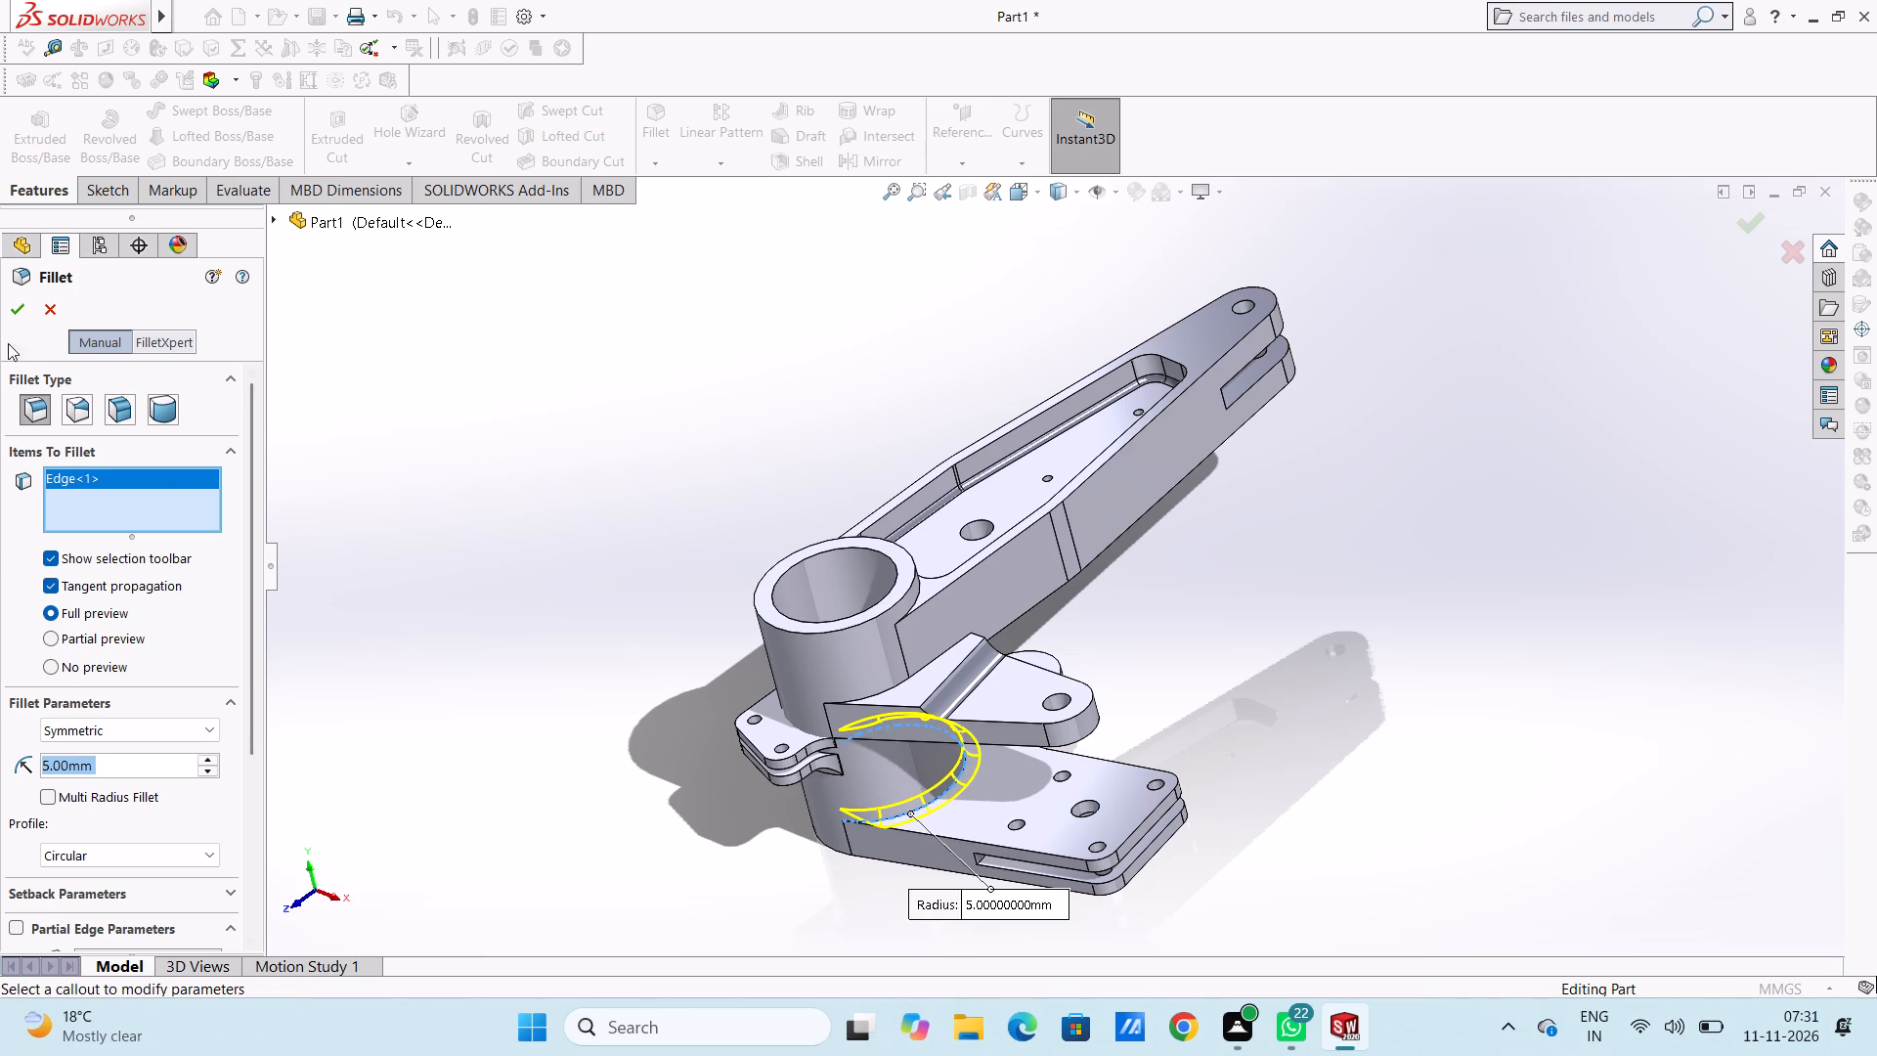
{"action": "left_click", "coordinate": [9, 304]}
Sketch a circle about 17 mm in diameter on the long arm's upper face, concentric with its end hole.
{"action": "scroll", "coordinate": [663, 562], "scroll_direction": "up", "scroll_amount": 2}
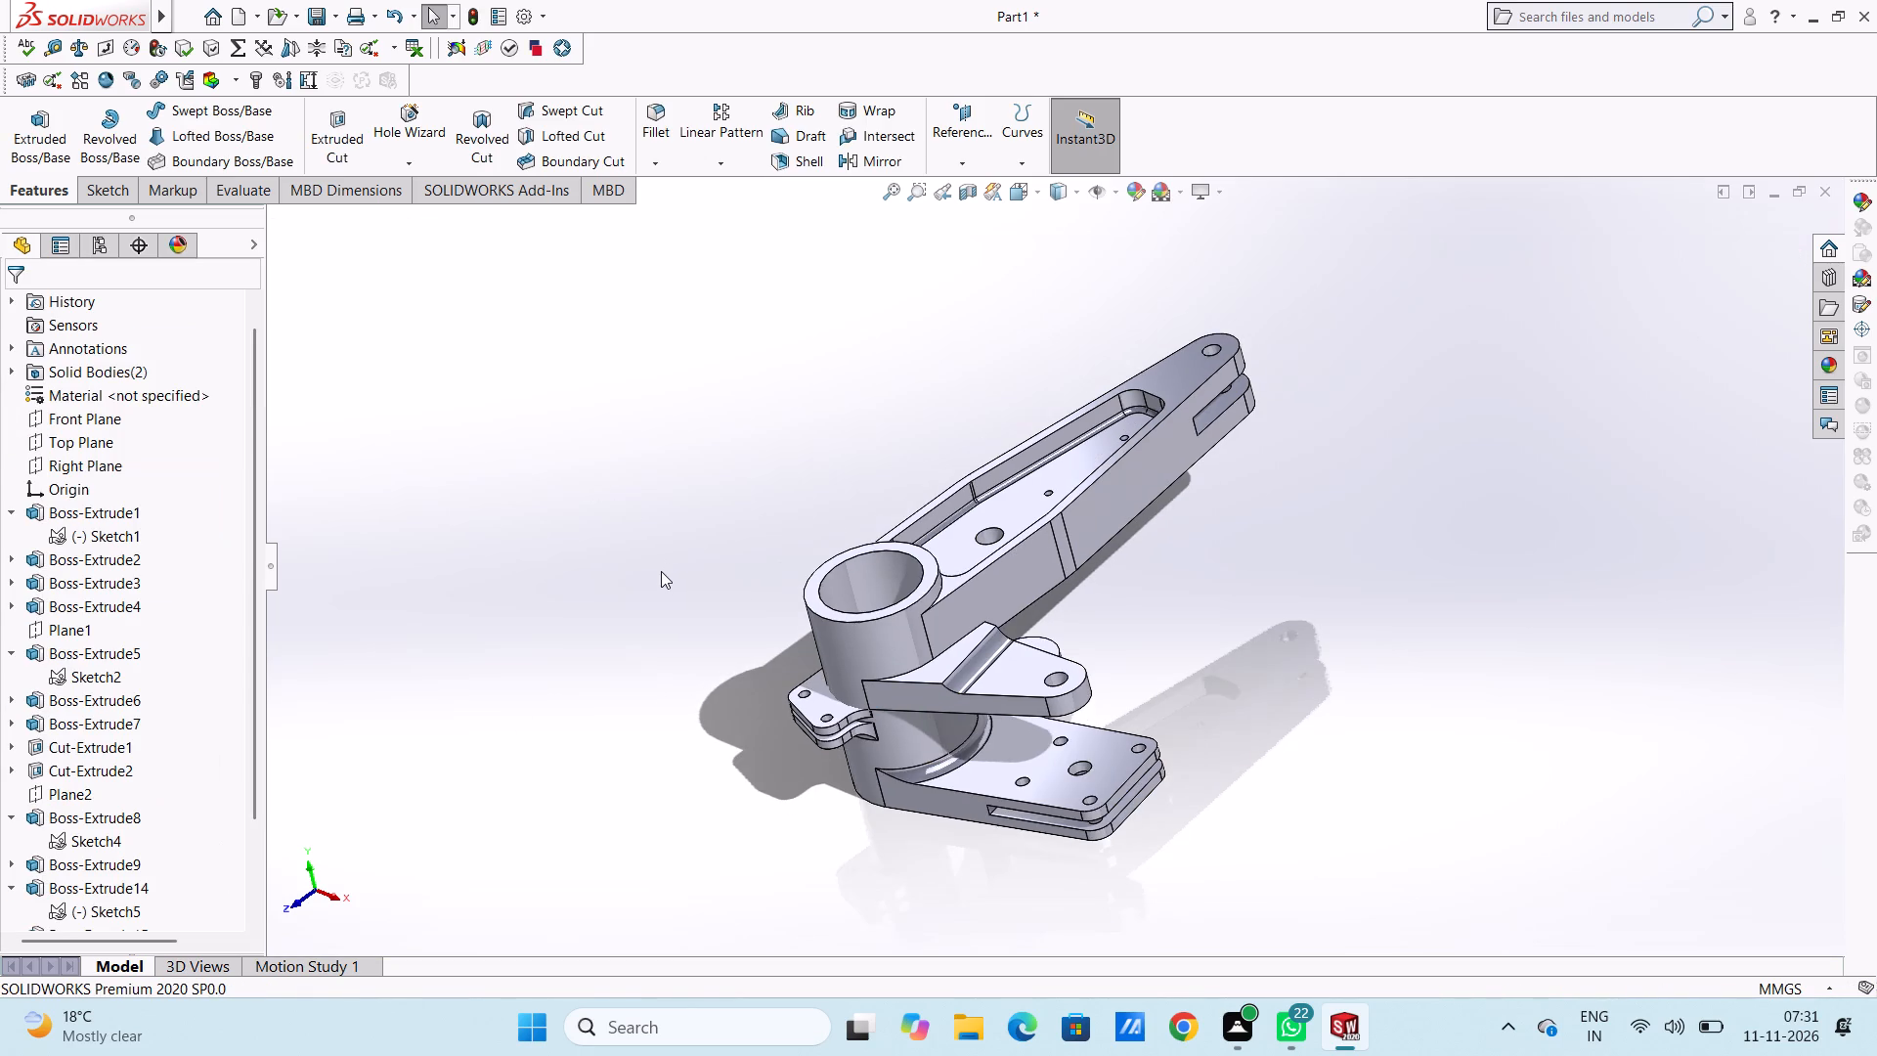
{"action": "left_click", "coordinate": [657, 623]}
{"action": "middle_click_drag", "start_coordinate": [690, 603], "coordinate": [689, 549]}
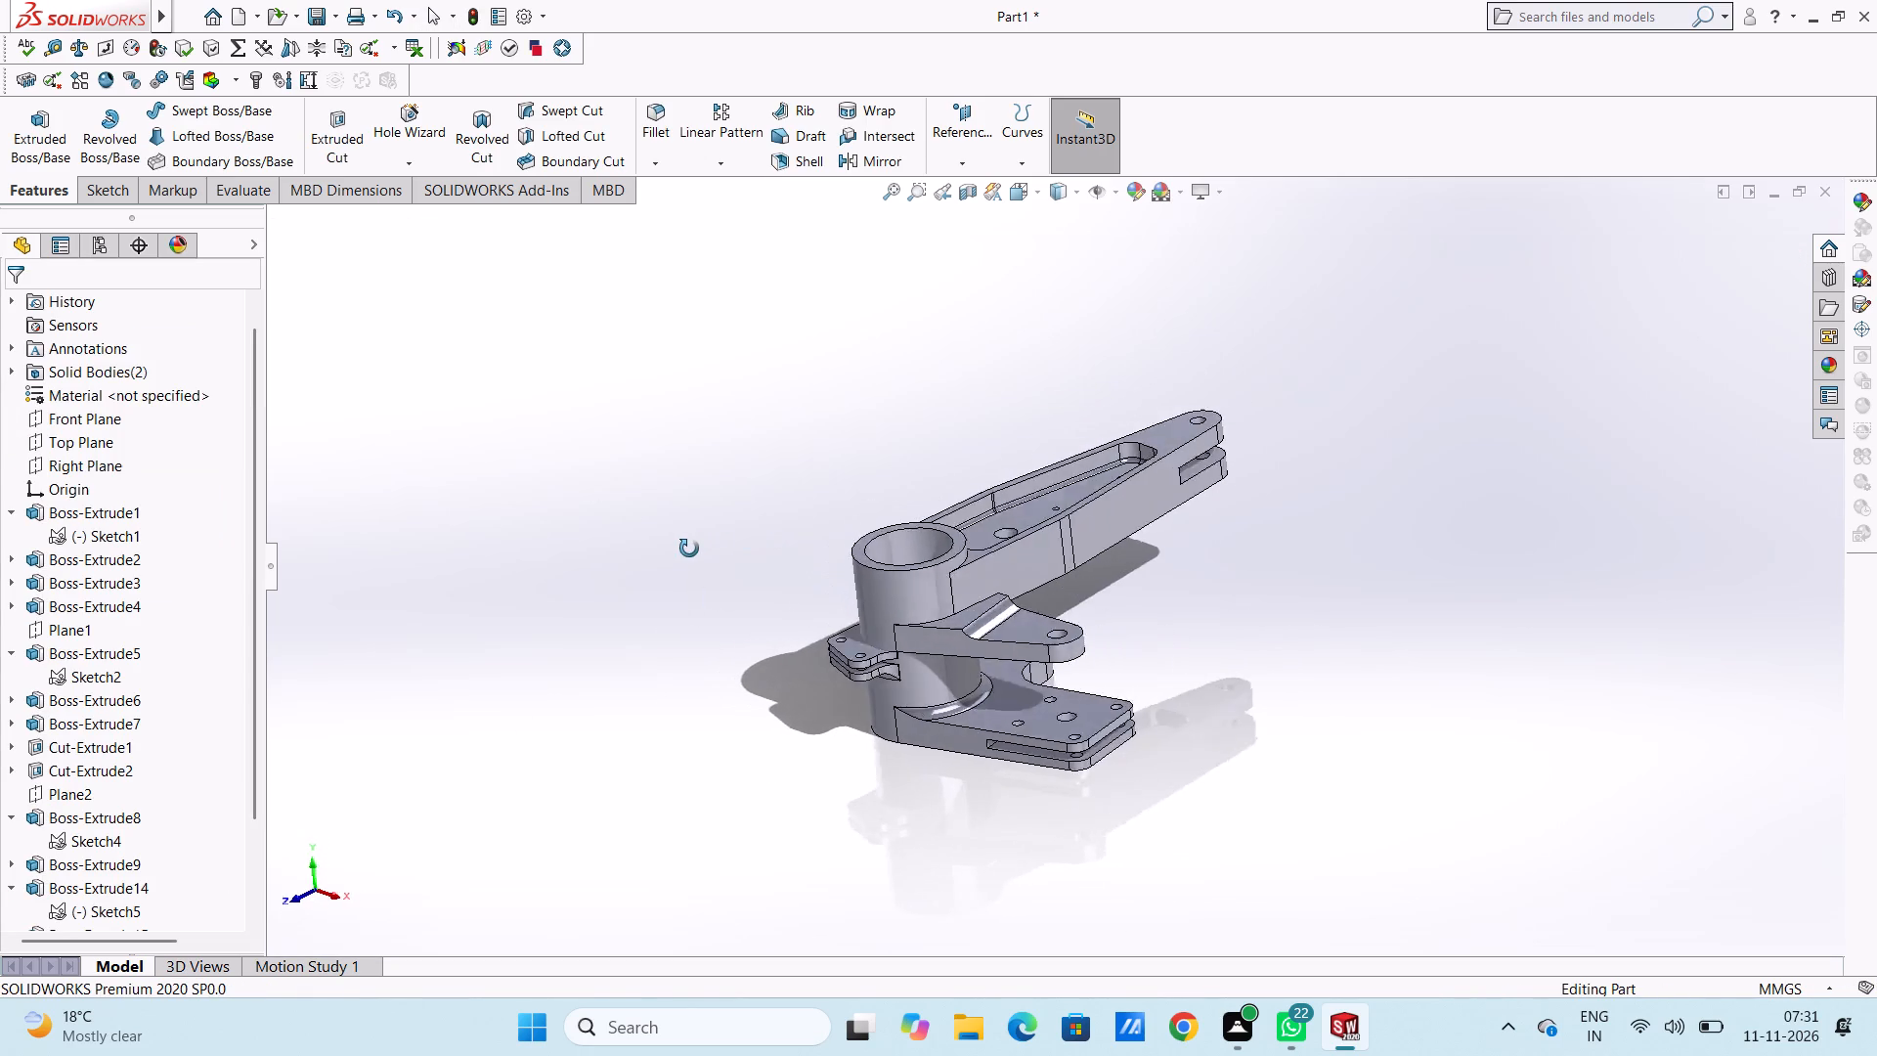
{"action": "middle_click_drag", "start_coordinate": [689, 549], "coordinate": [684, 554]}
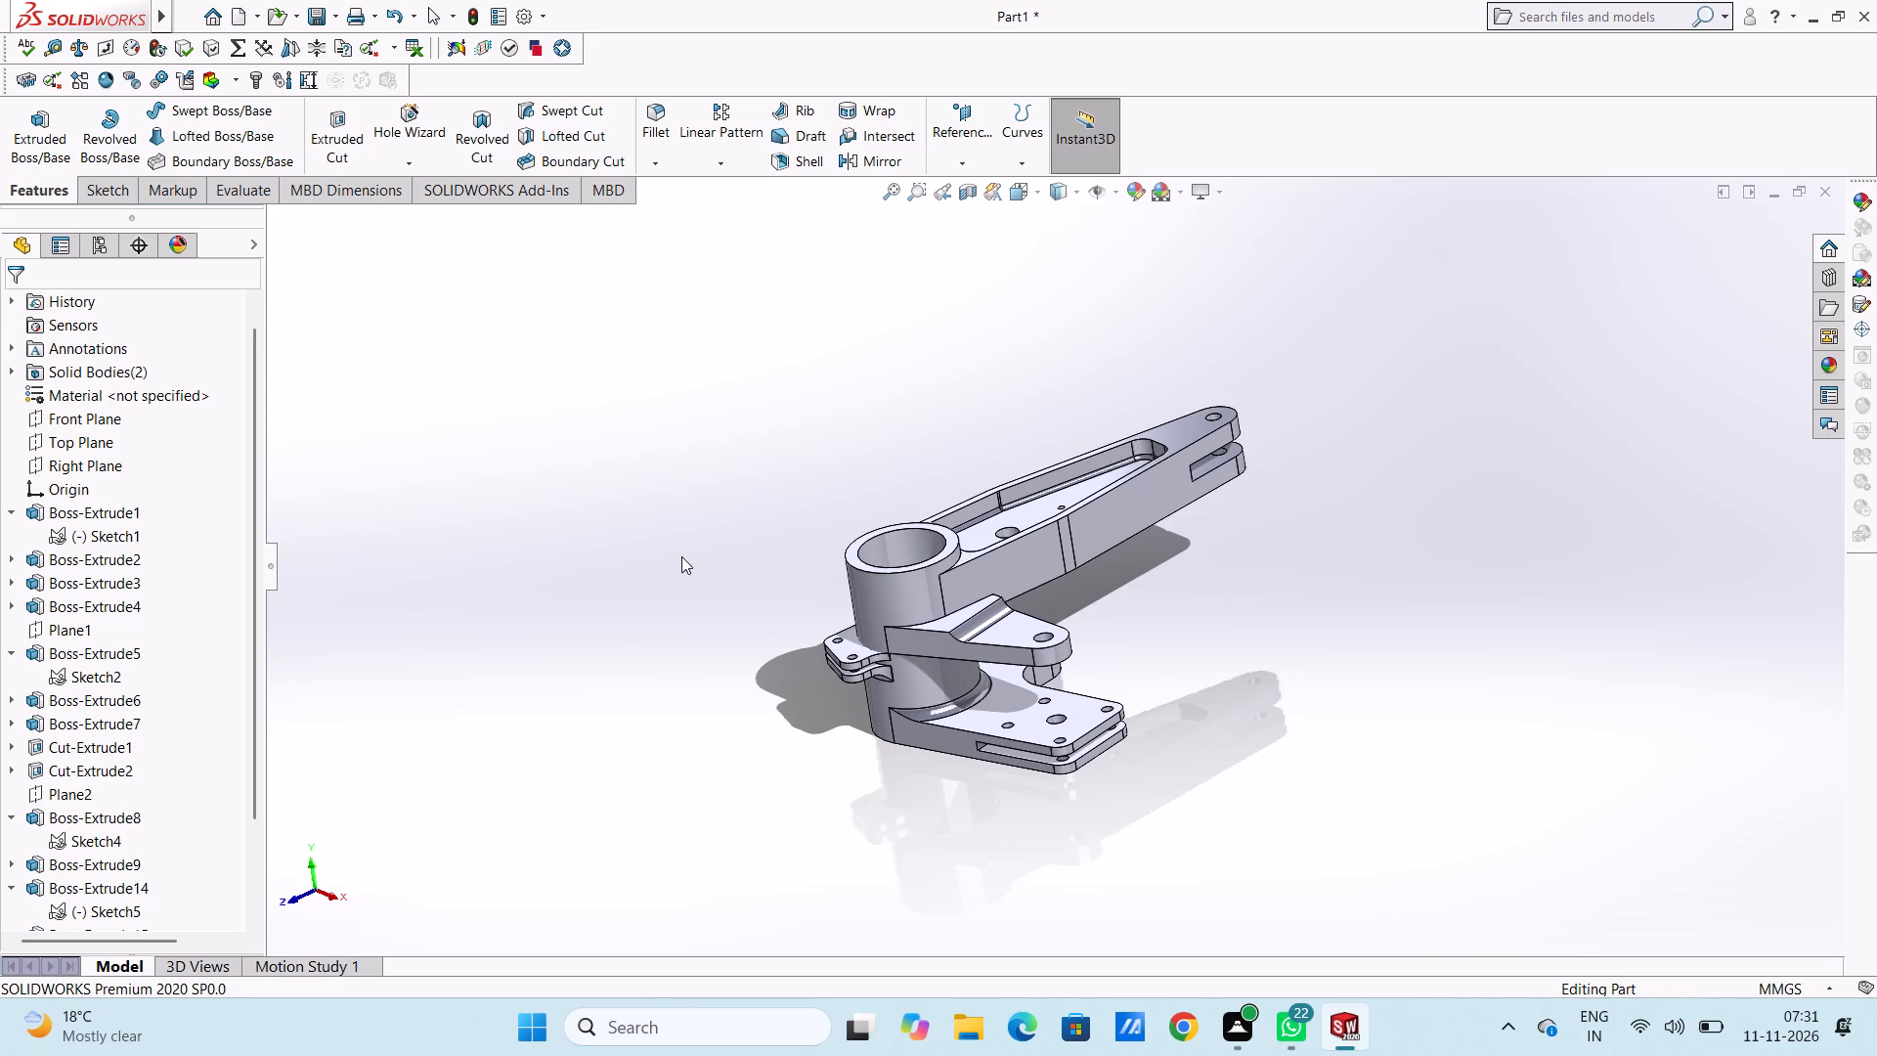
{"action": "key", "text": "ctrl+5"}
{"action": "scroll", "coordinate": [1072, 399], "scroll_direction": "up", "scroll_amount": 2}
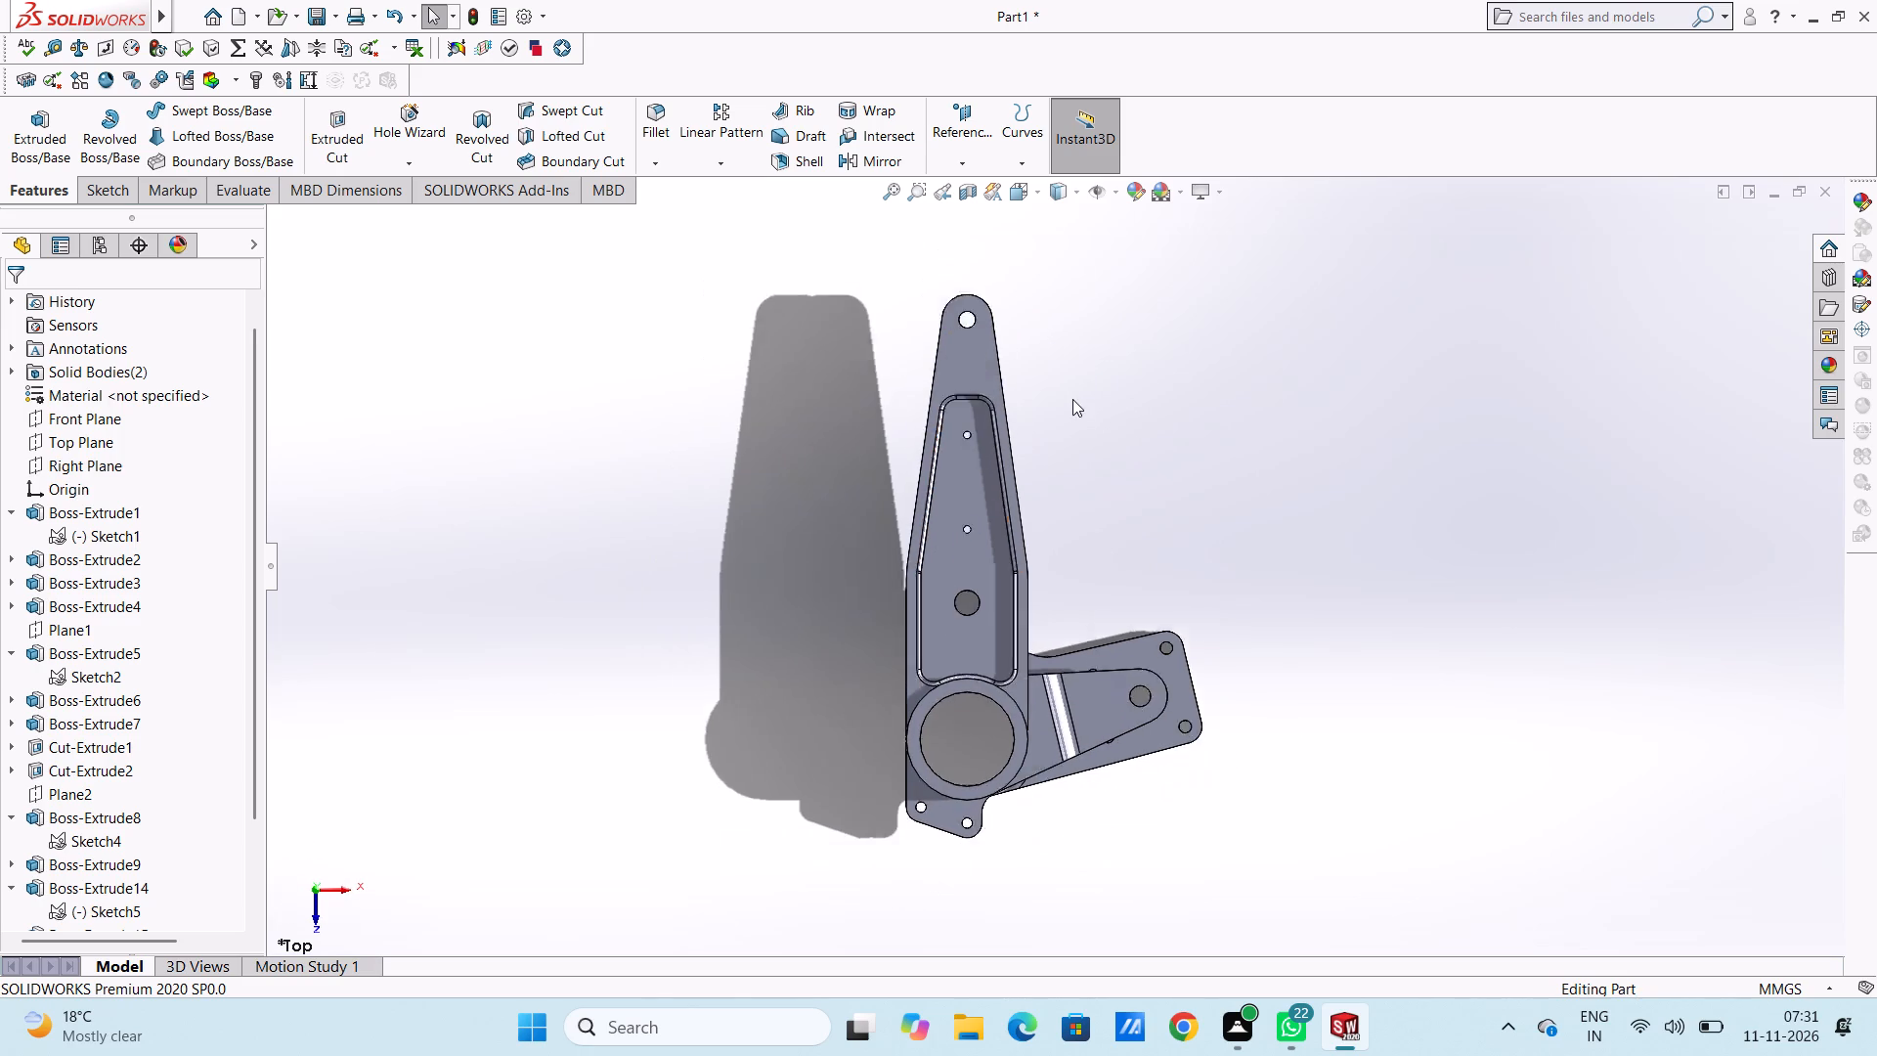
{"action": "scroll", "coordinate": [1072, 399], "scroll_direction": "up", "scroll_amount": 4}
{"action": "scroll", "coordinate": [1086, 454], "scroll_direction": "down", "scroll_amount": 6}
{"action": "scroll", "coordinate": [884, 506], "scroll_direction": "down", "scroll_amount": 5}
{"action": "left_click", "coordinate": [926, 575]}
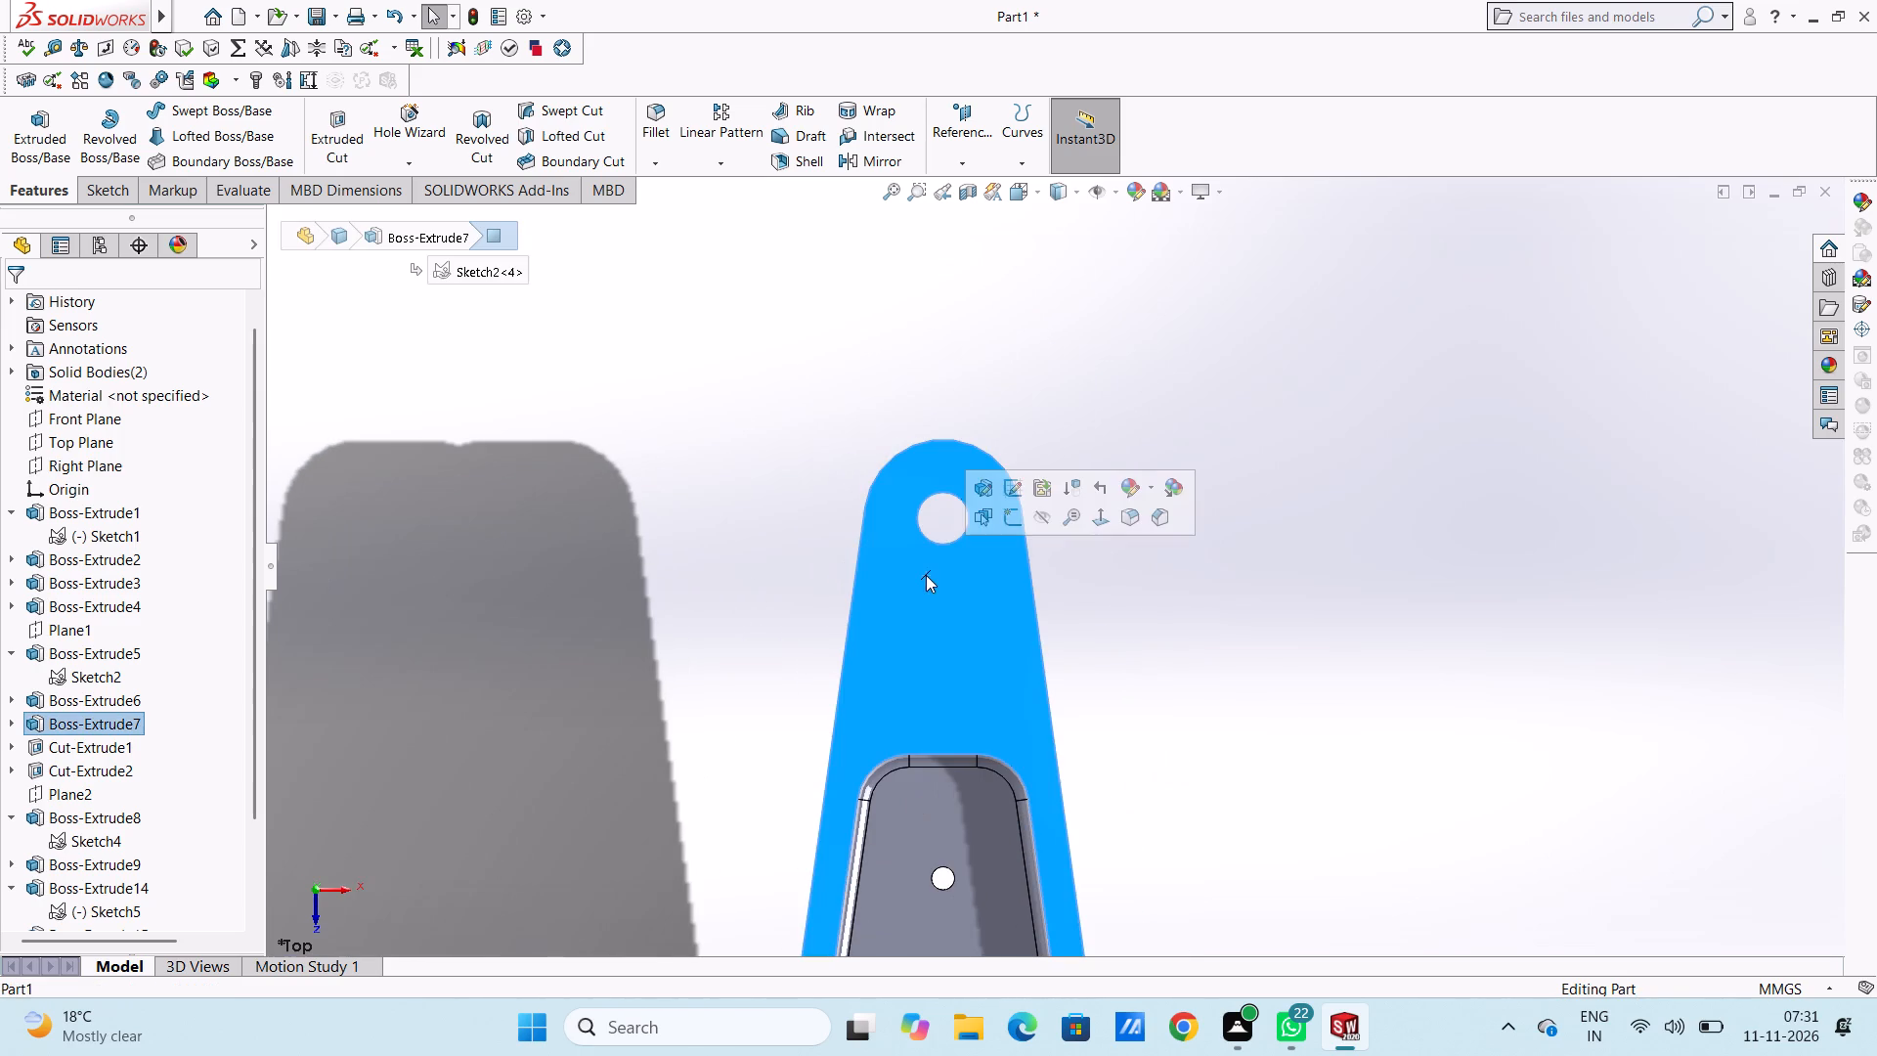
{"action": "left_click", "coordinate": [1007, 517]}
{"action": "left_click", "coordinate": [667, 474]}
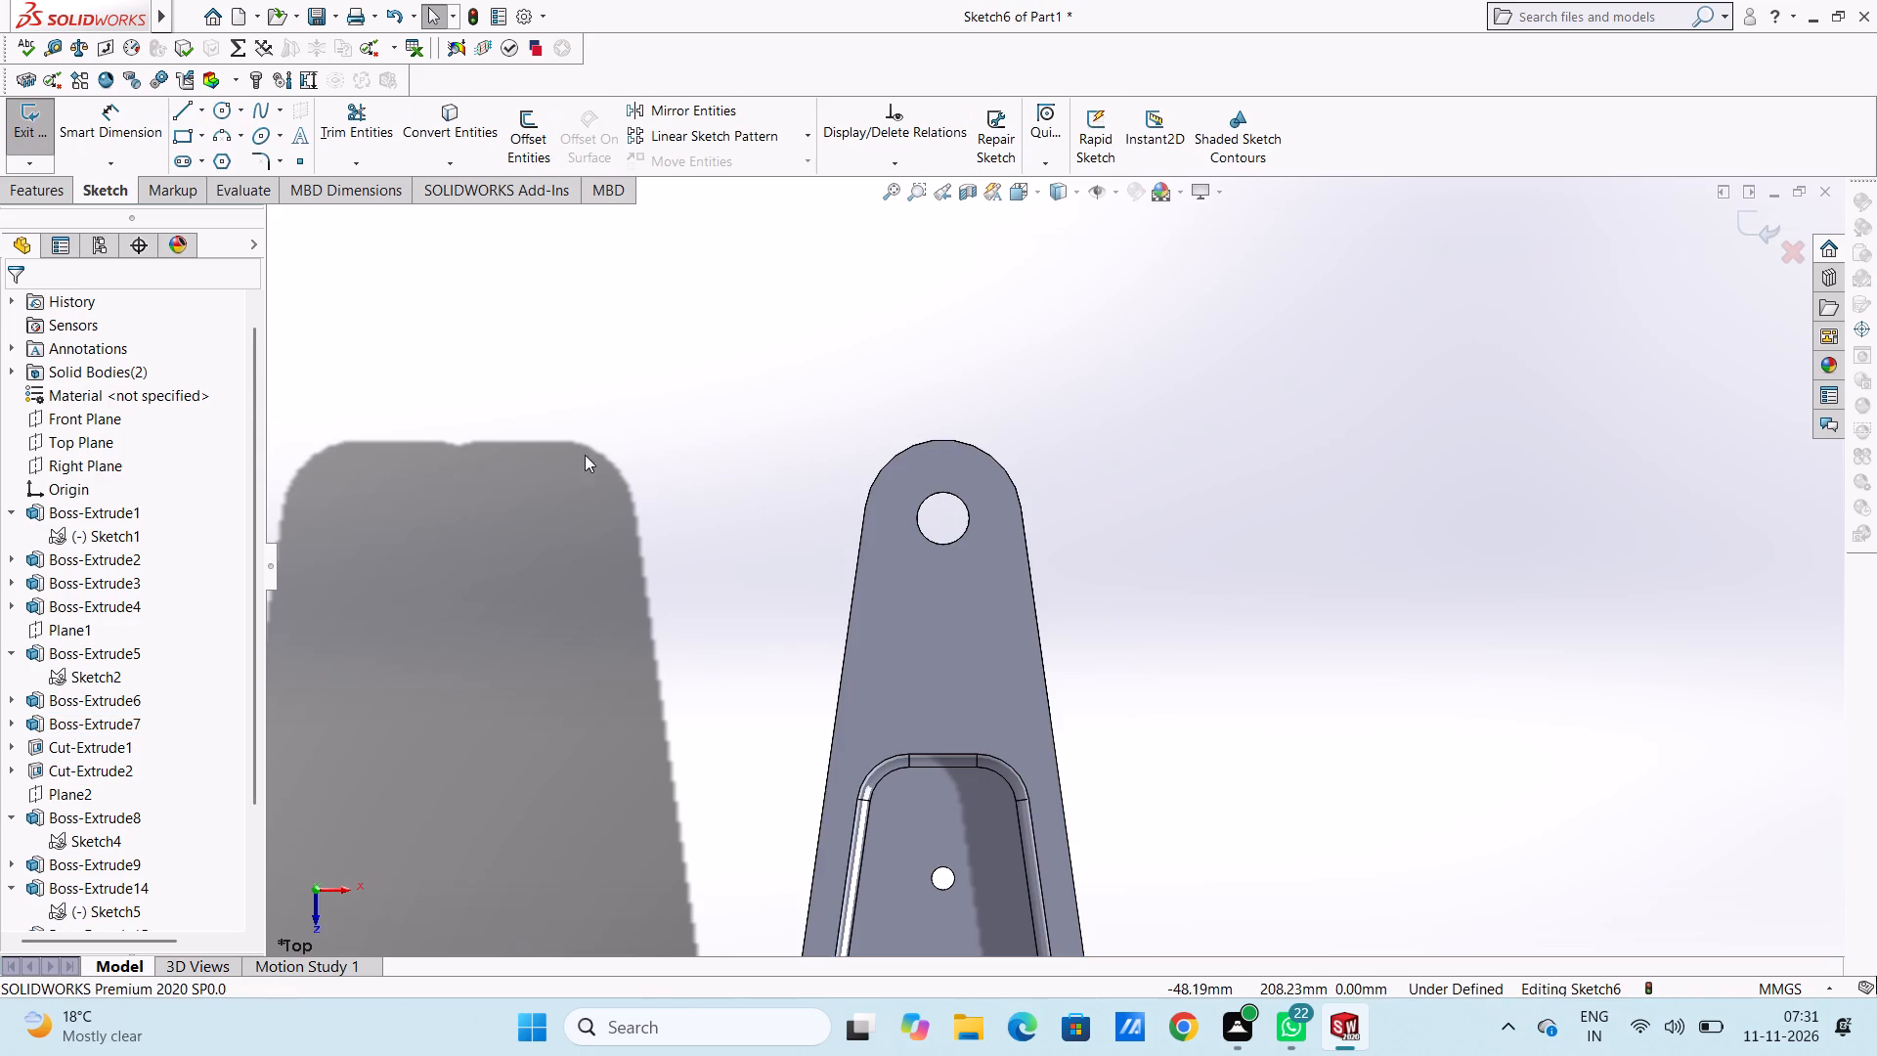
{"action": "left_click", "coordinate": [220, 105]}
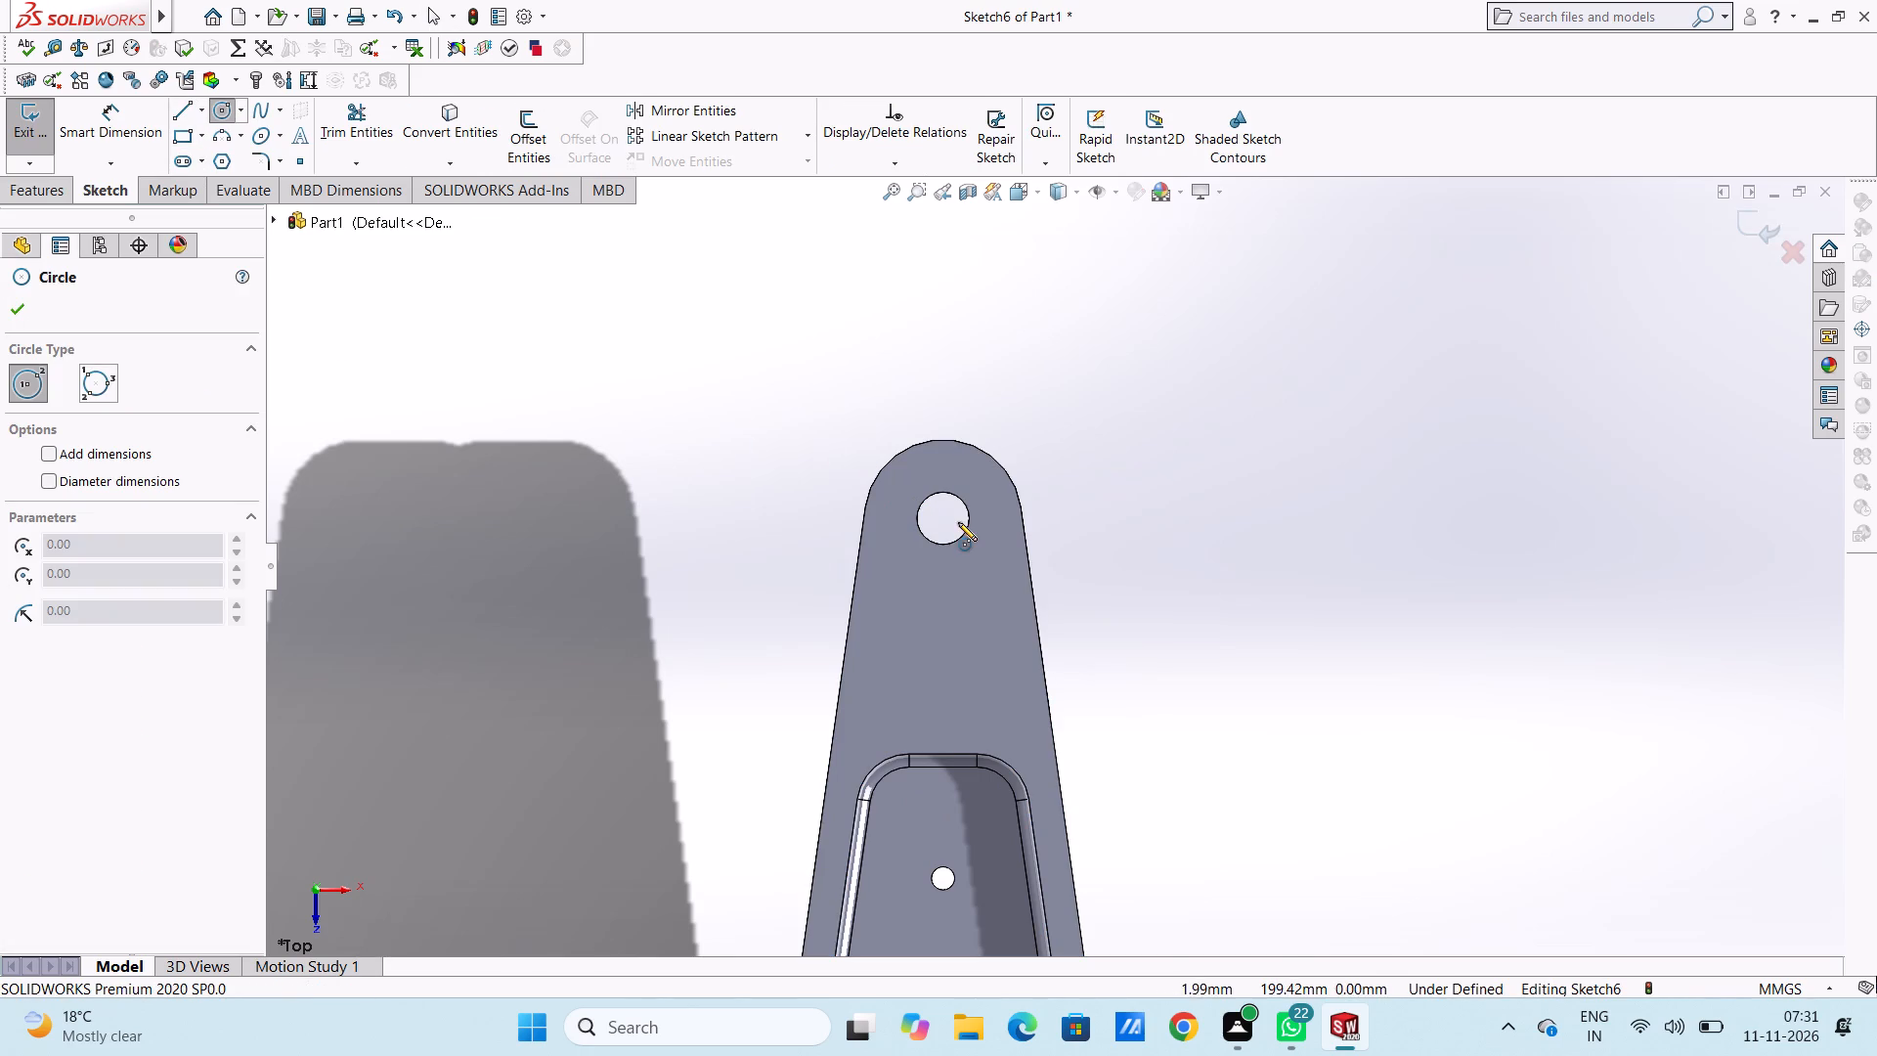
{"action": "left_click", "coordinate": [940, 516]}
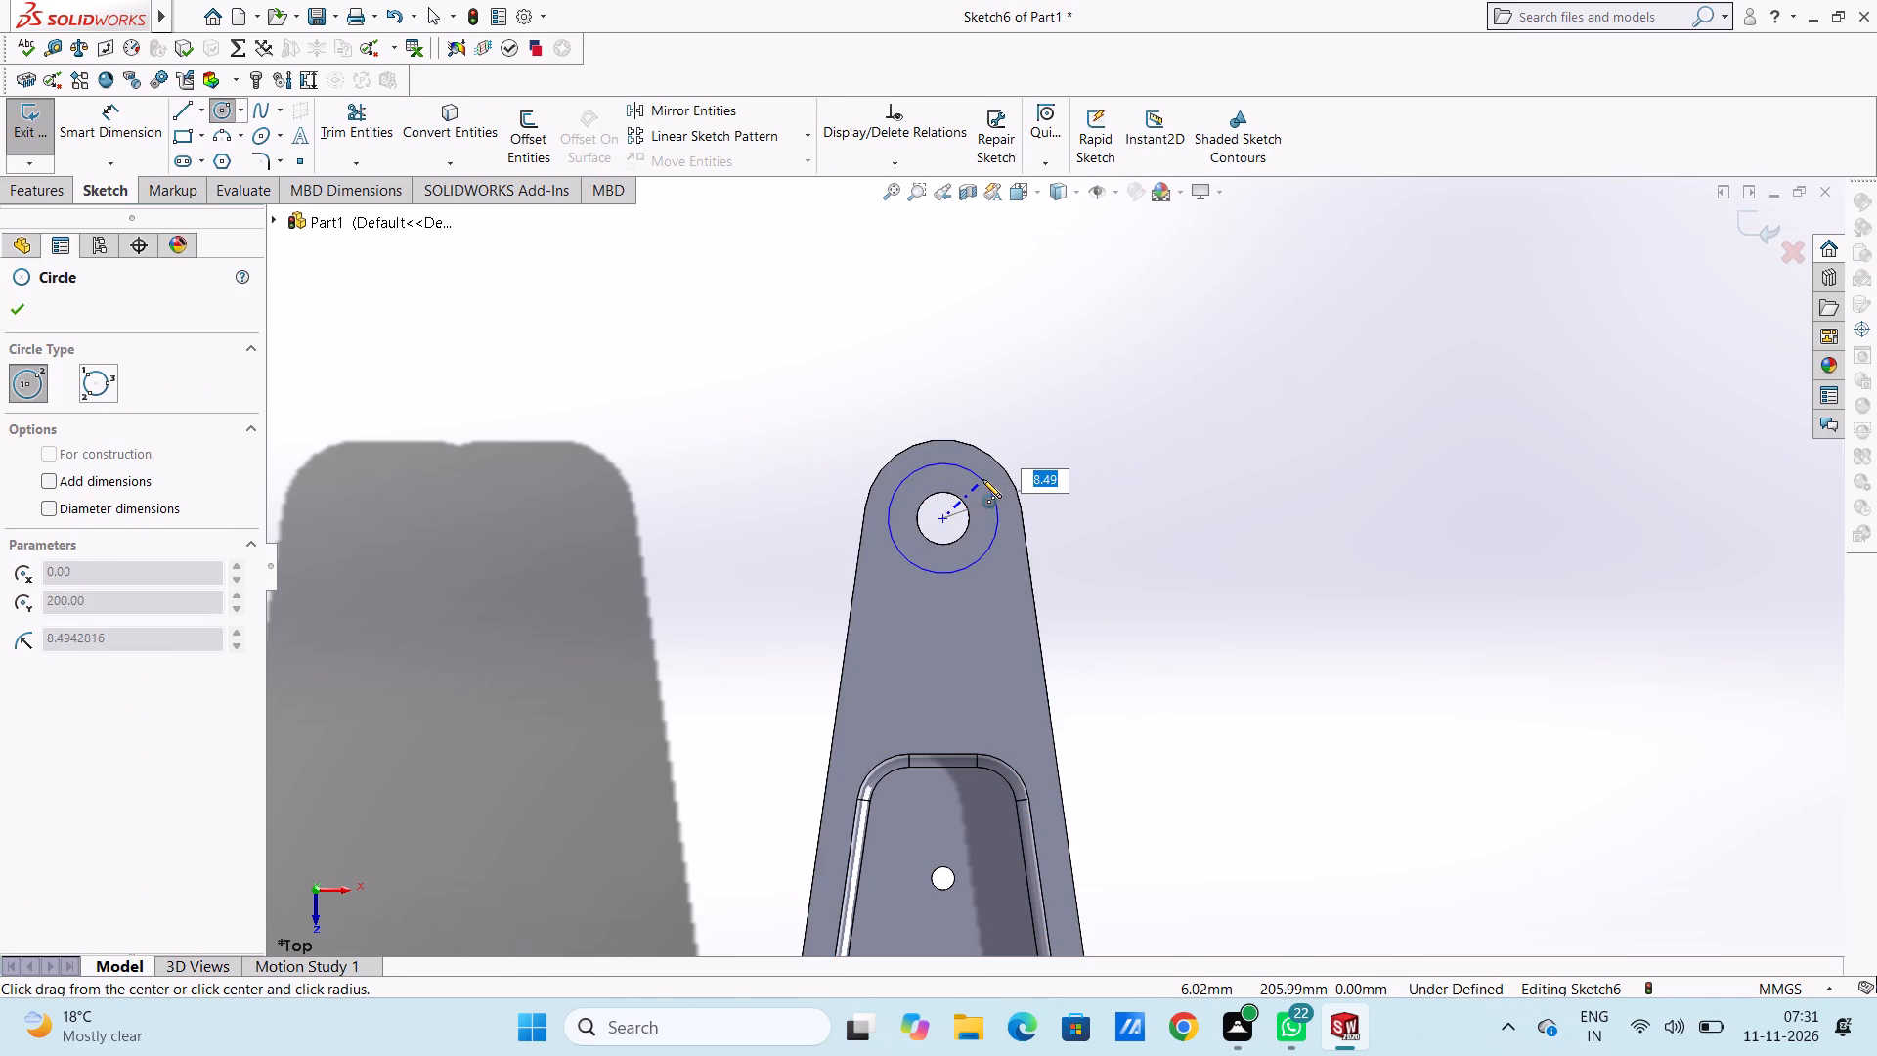
{"action": "left_click", "coordinate": [982, 479]}
{"action": "right_click", "coordinate": [1124, 363]}
{"action": "left_click", "coordinate": [1156, 382]}
{"action": "left_click_drag", "start_coordinate": [1113, 395], "coordinate": [1098, 390]}
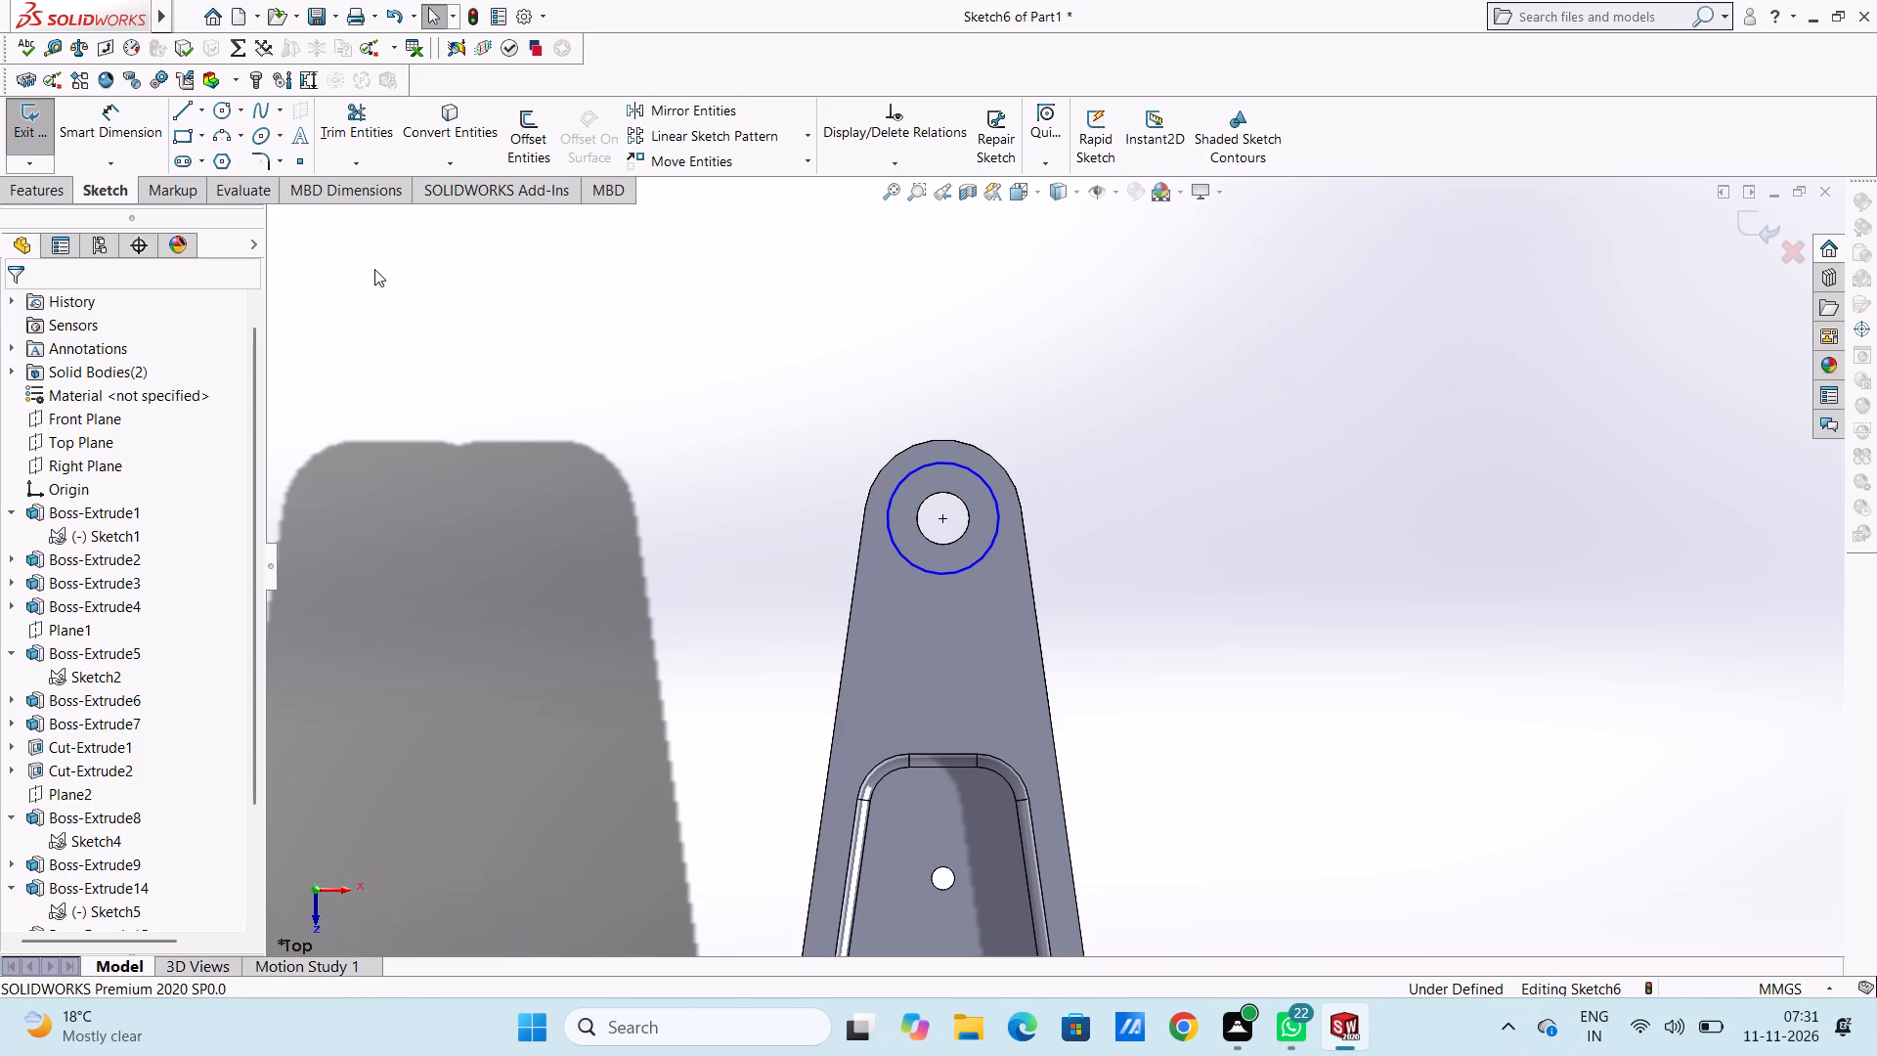
Dimension the circle around the long arm's end hole with a 12 mm diameter.
{"action": "left_click", "coordinate": [109, 109]}
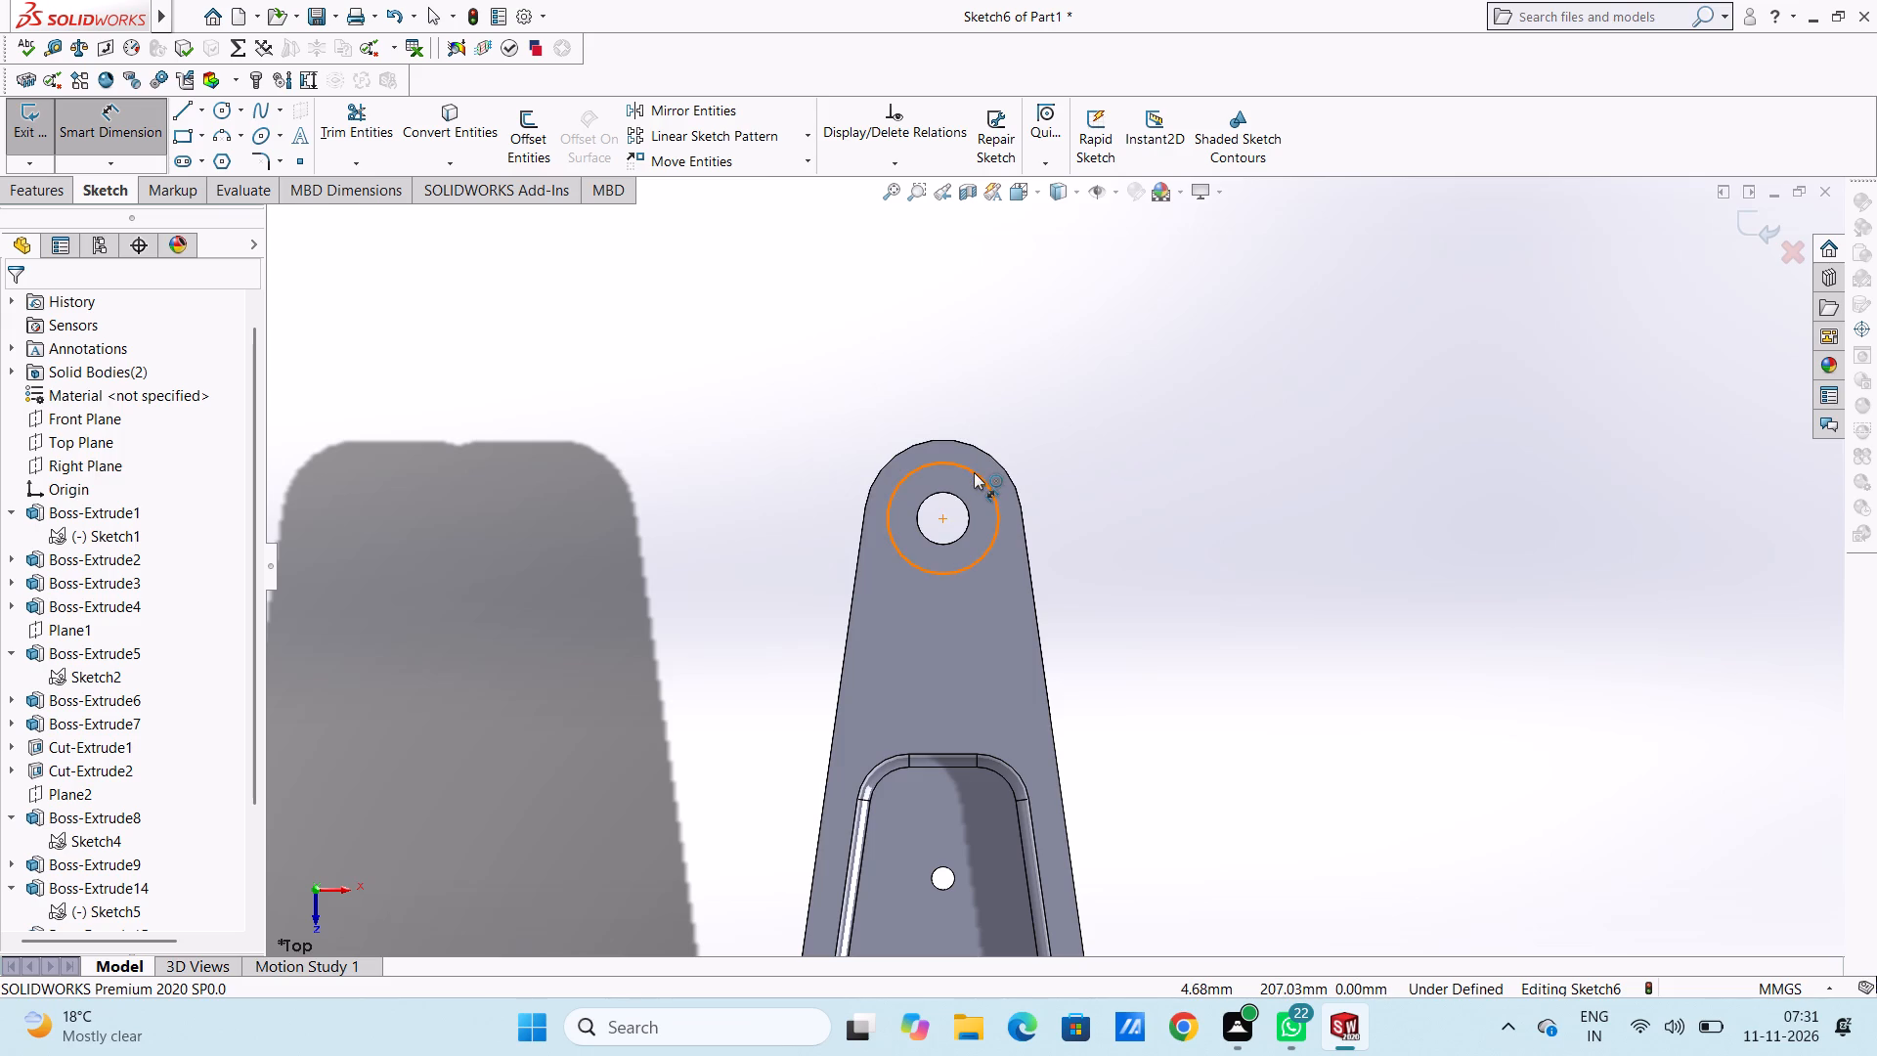
{"action": "left_click", "coordinate": [974, 472]}
{"action": "left_click", "coordinate": [1206, 381]}
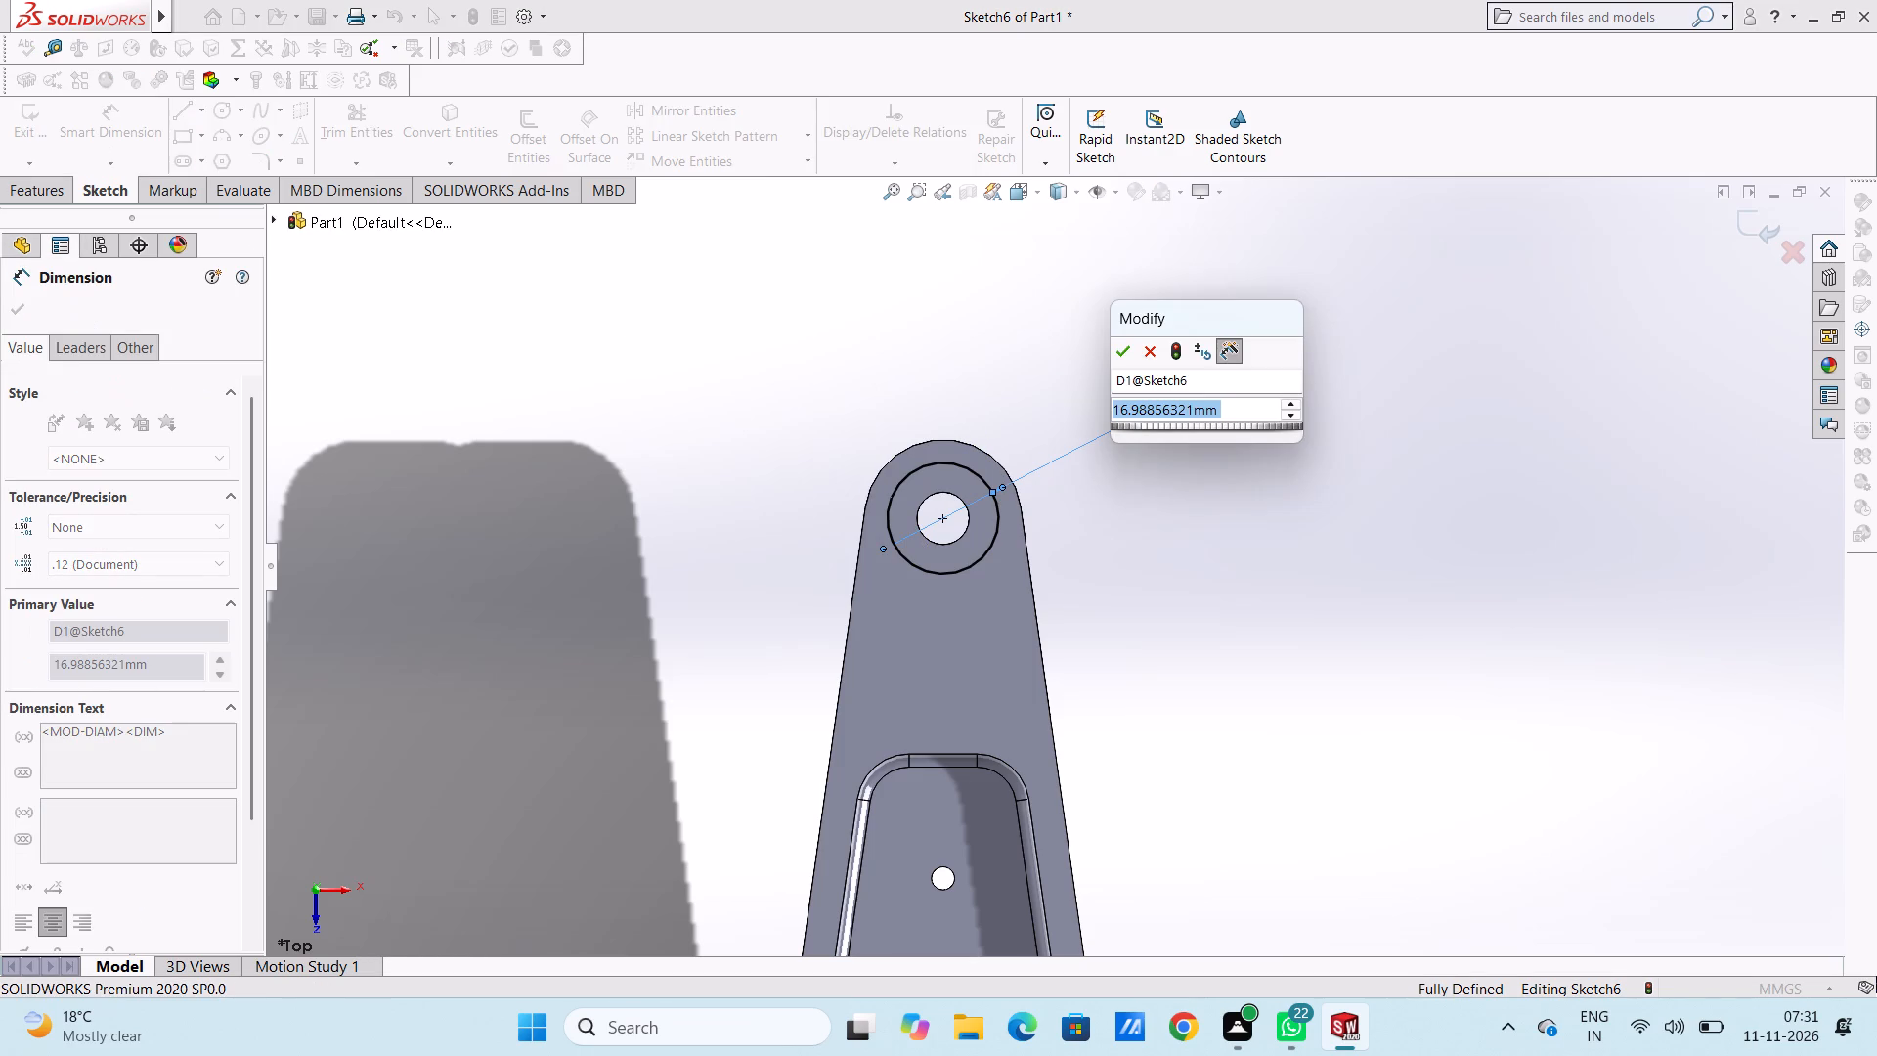
{"action": "type", "text": "12"}
{"action": "key", "text": "Return"}
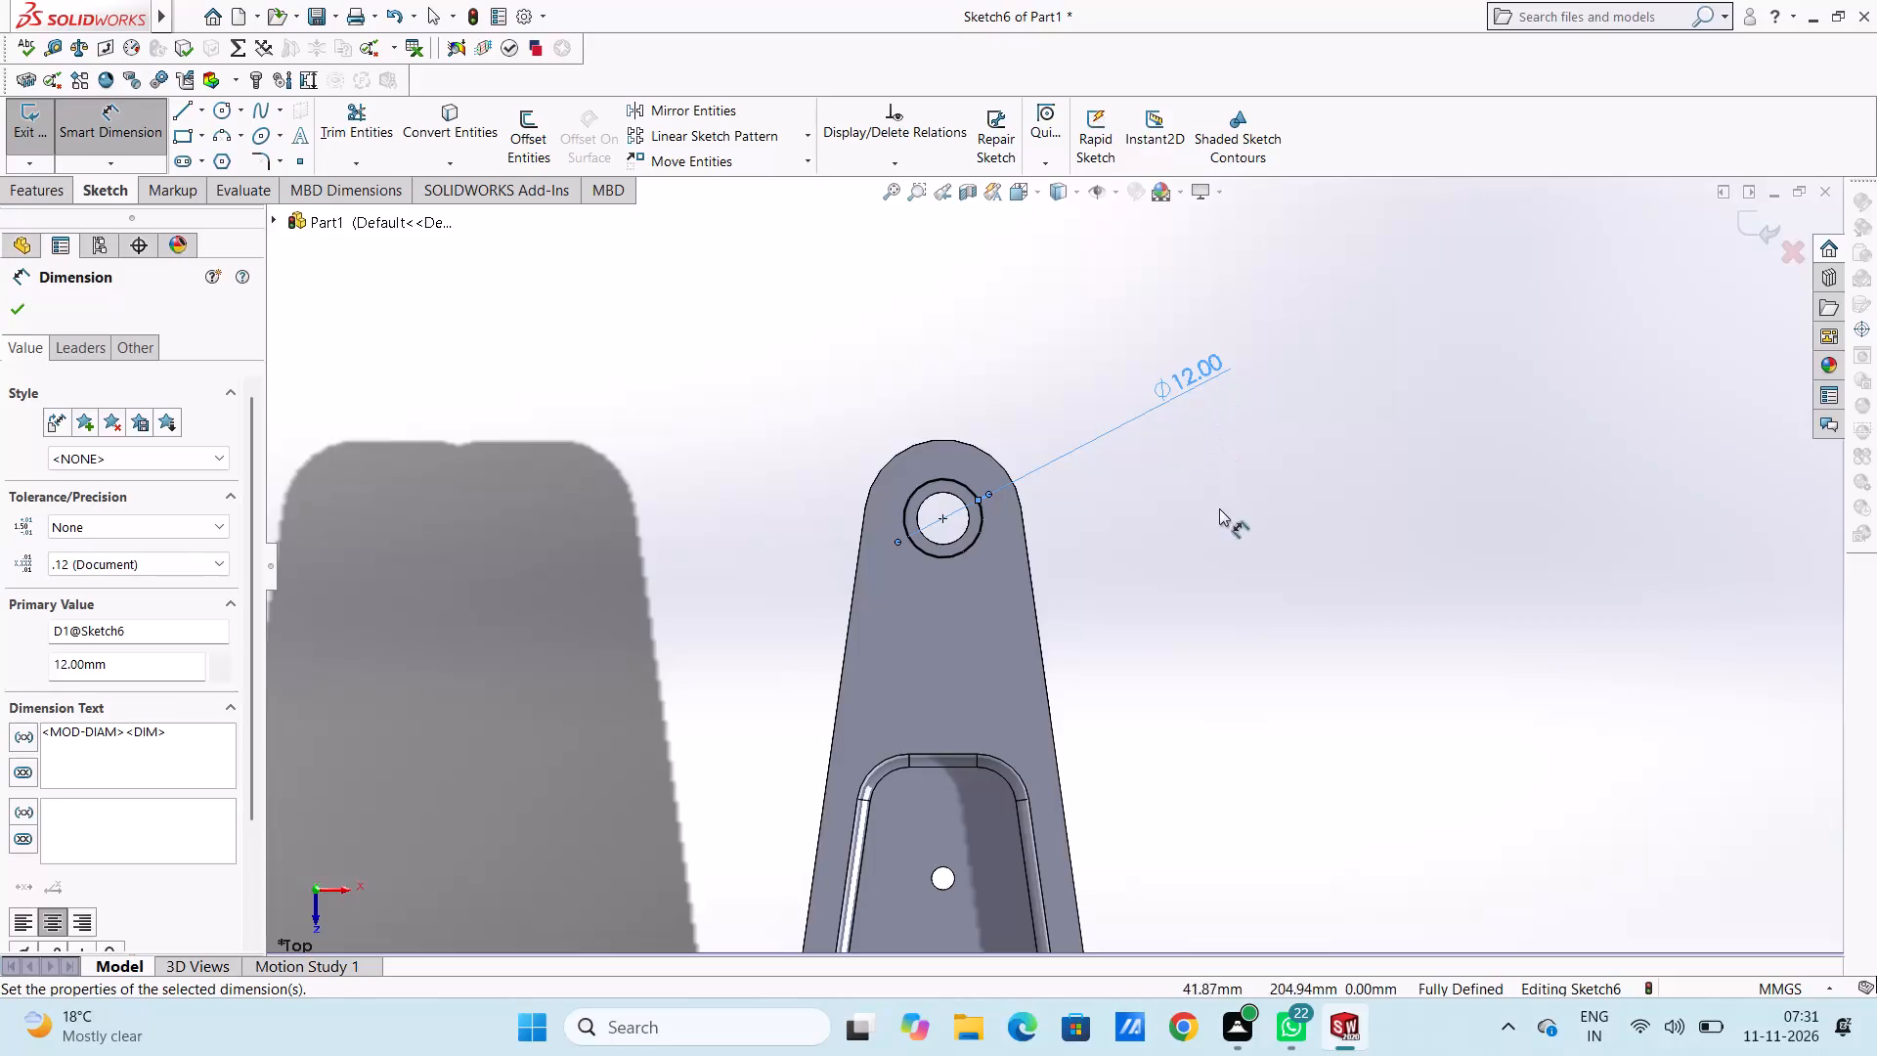
{"action": "left_click", "coordinate": [1219, 509]}
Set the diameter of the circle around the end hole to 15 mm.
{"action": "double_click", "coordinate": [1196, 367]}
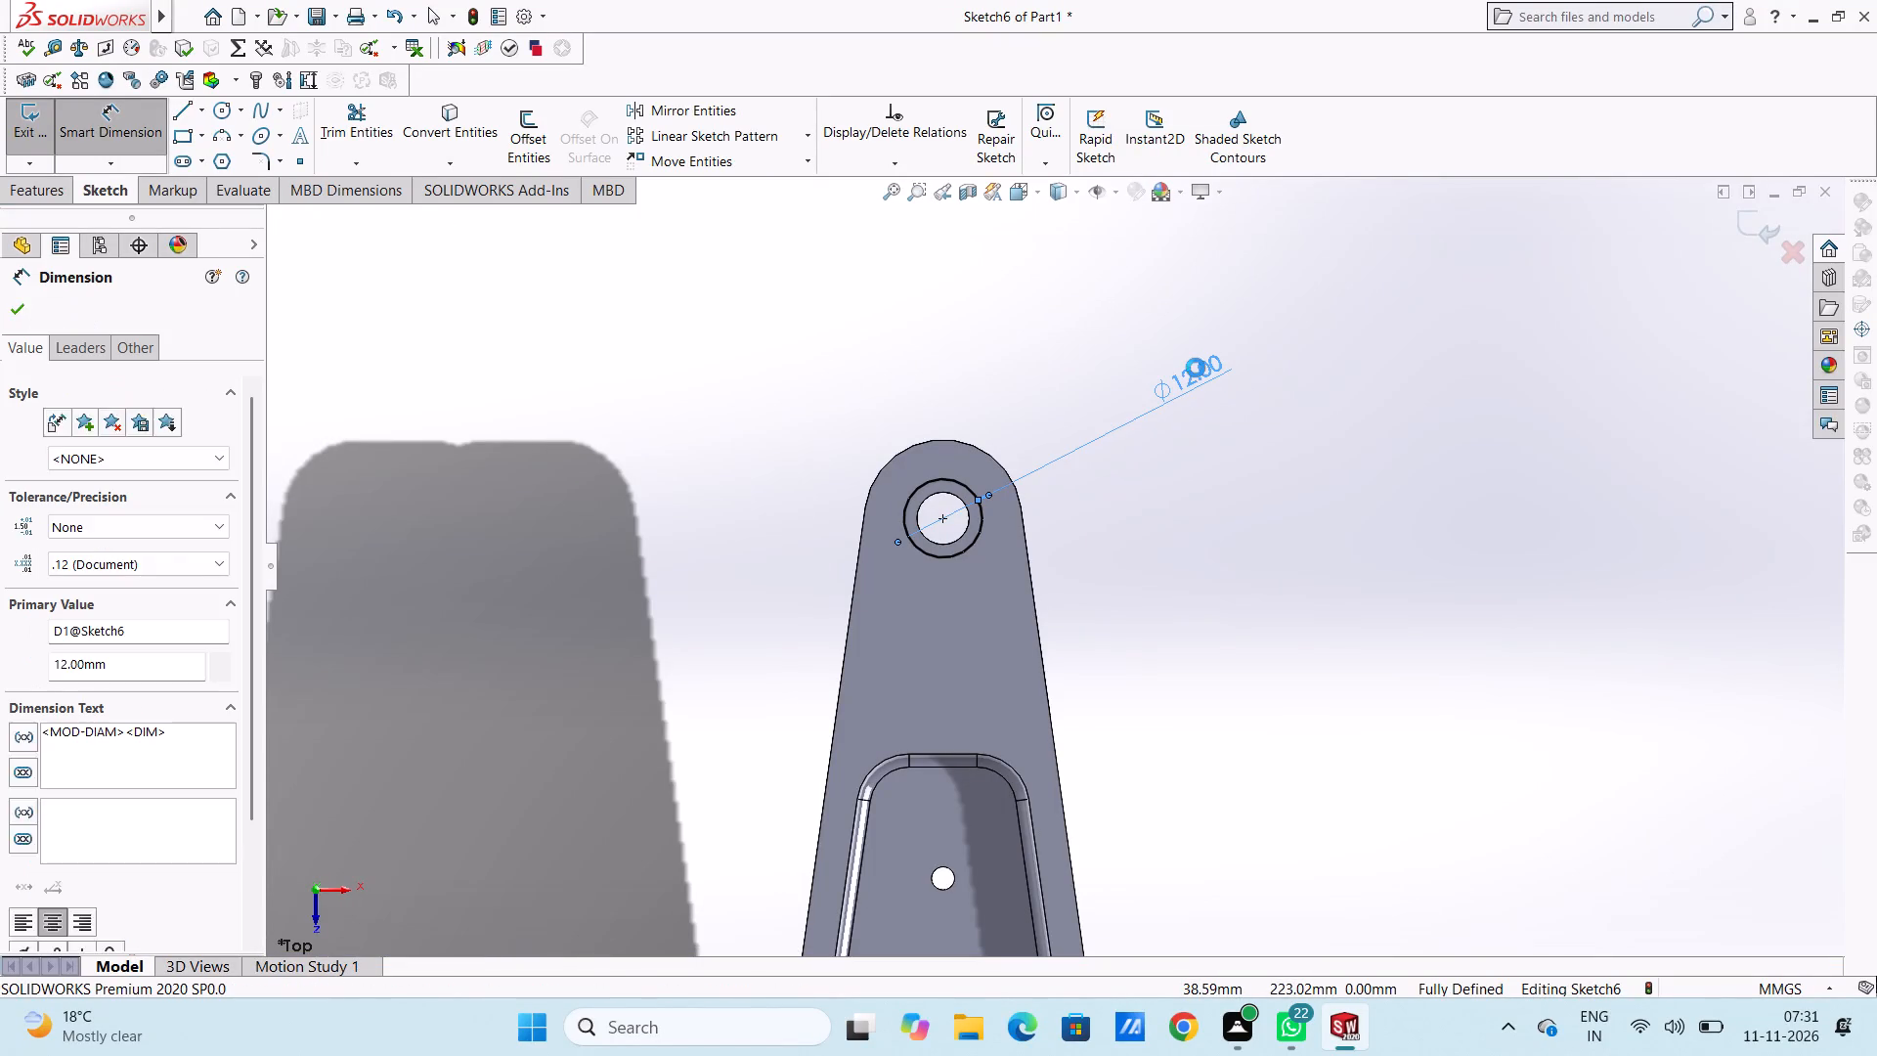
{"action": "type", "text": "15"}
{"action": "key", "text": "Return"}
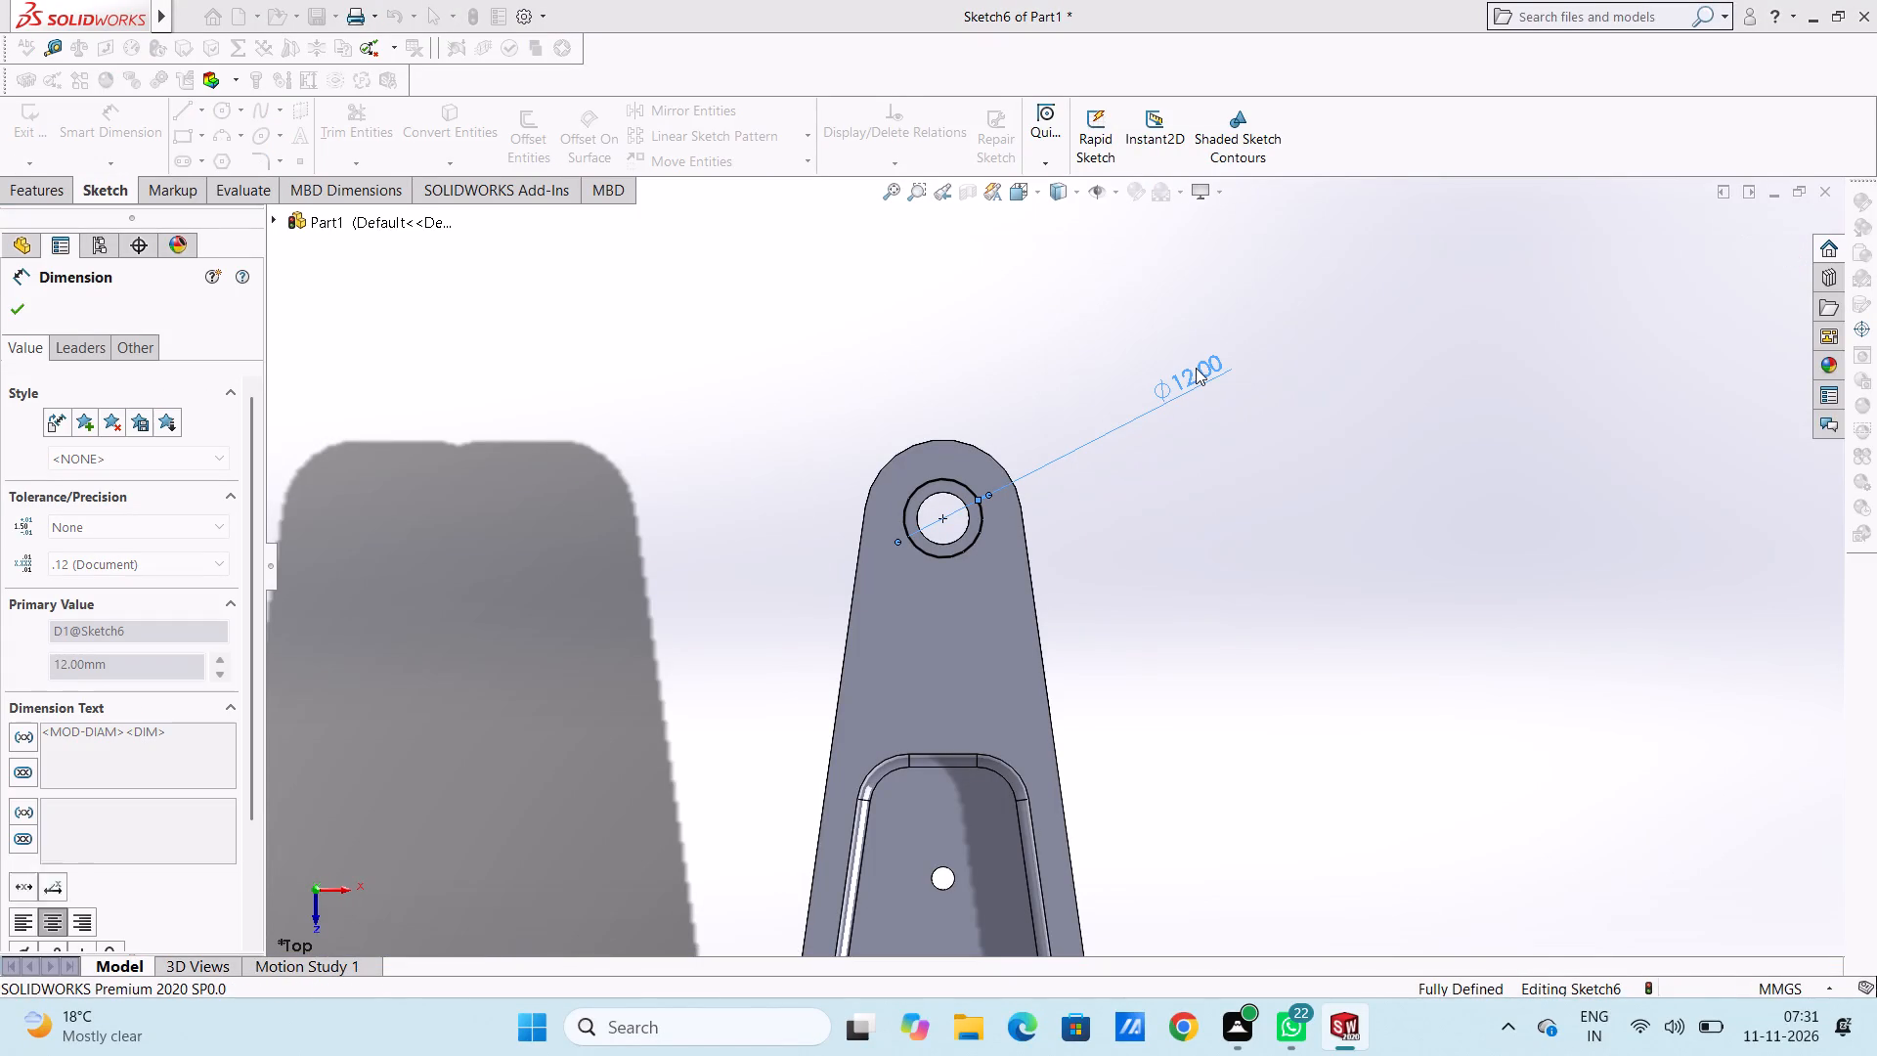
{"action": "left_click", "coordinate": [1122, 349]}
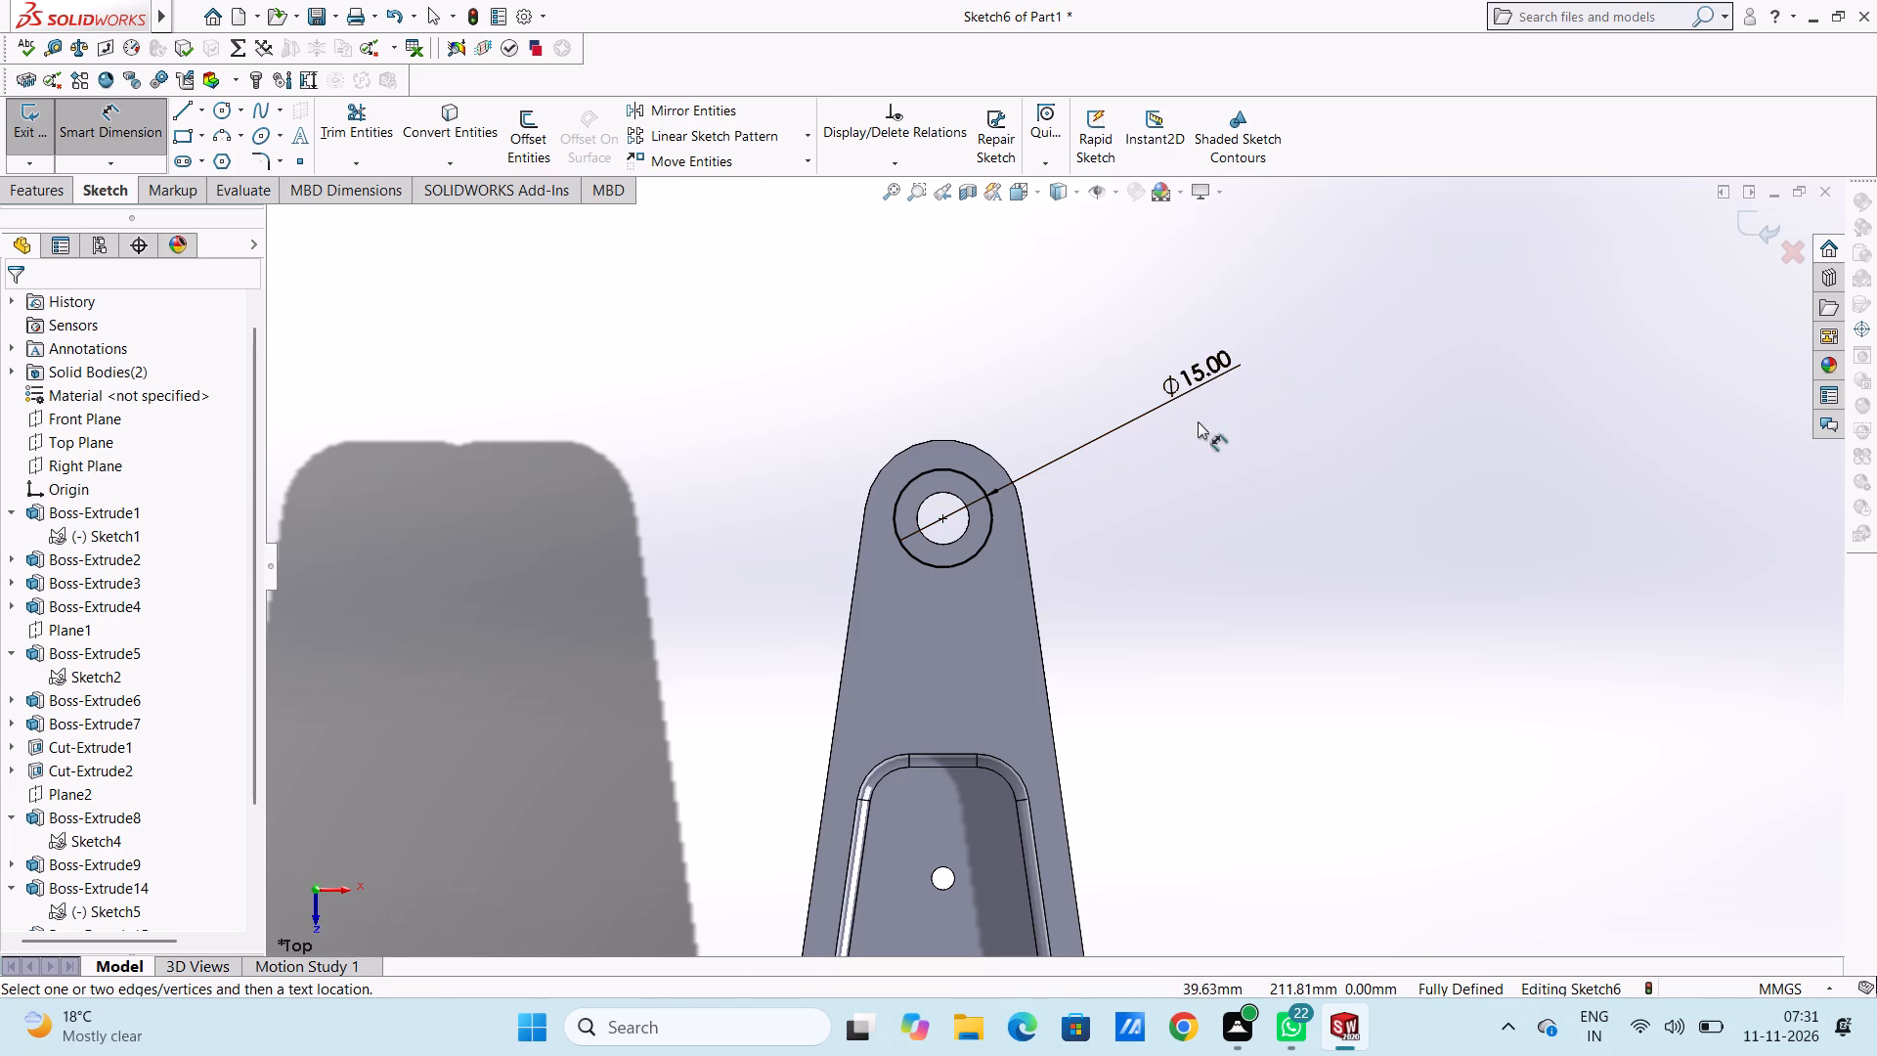
Set the diameter of the circle around the end hole to 20 mm.
{"action": "double_click", "coordinate": [1225, 363]}
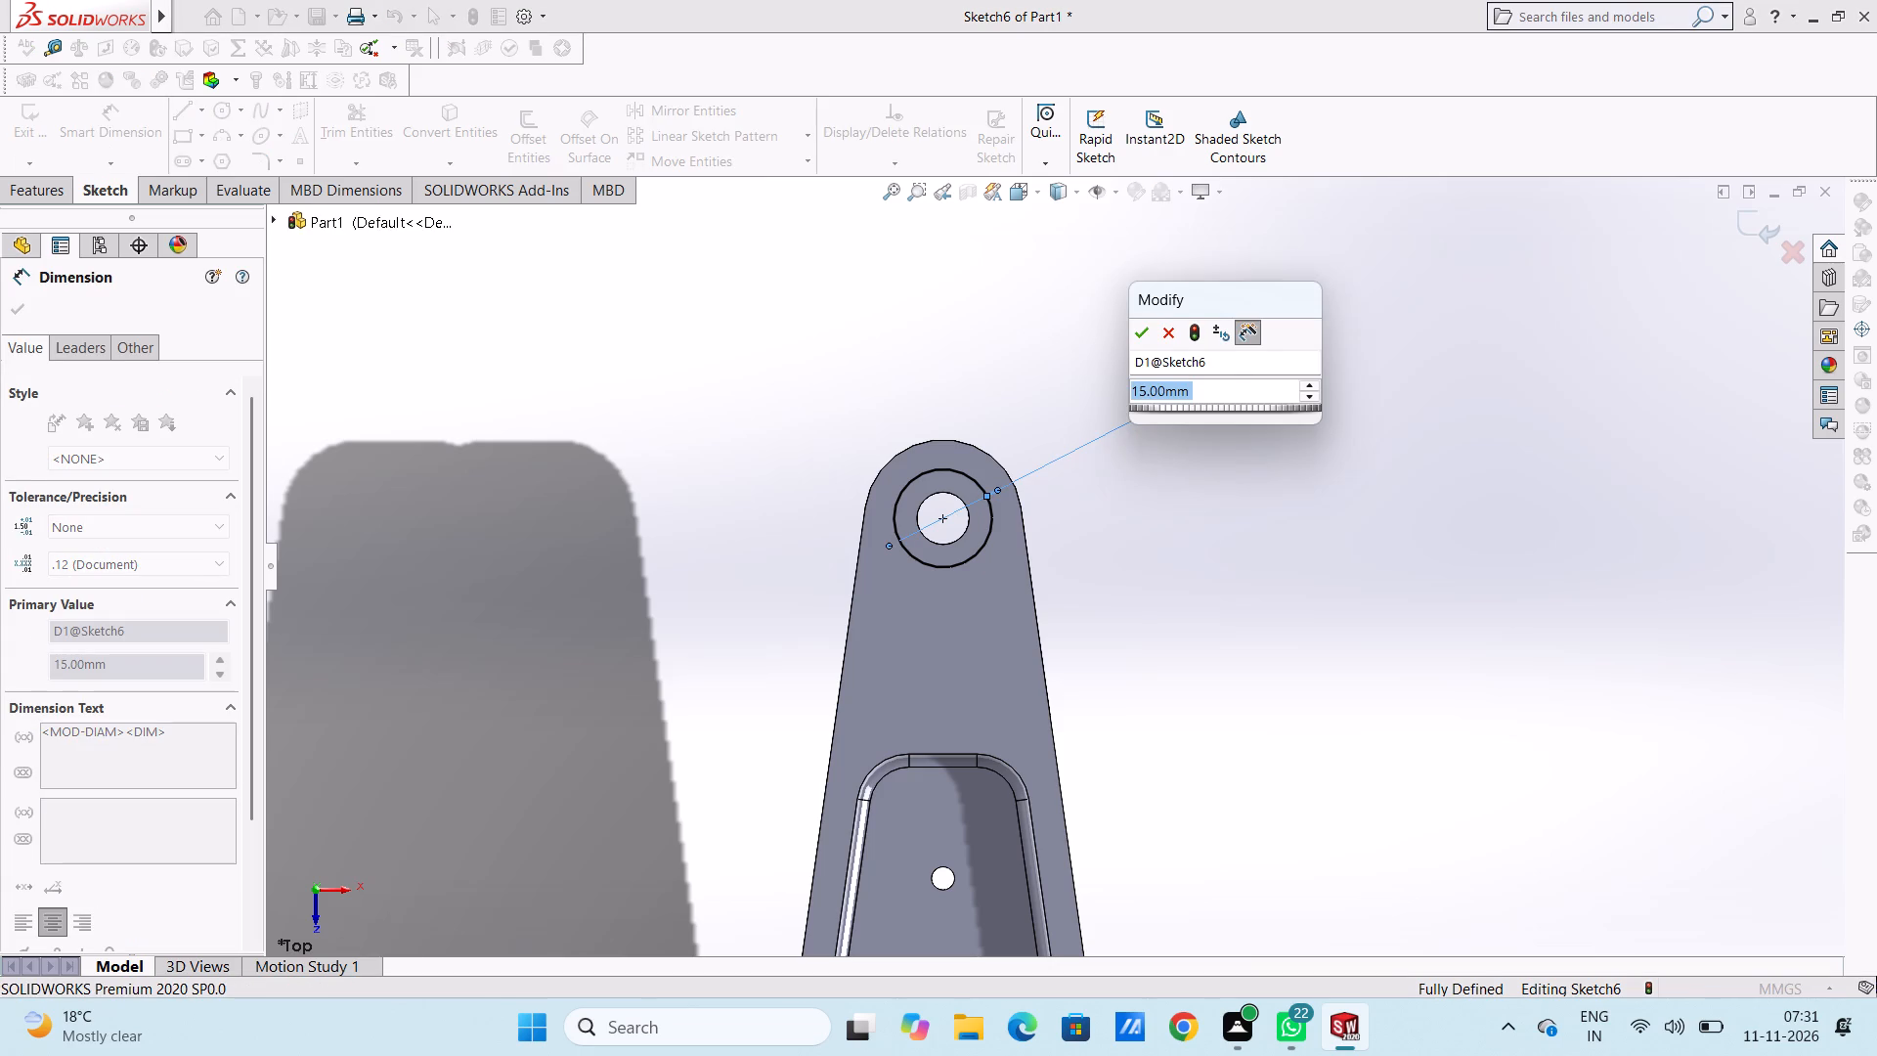
{"action": "type", "text": "20"}
{"action": "key", "text": "Return"}
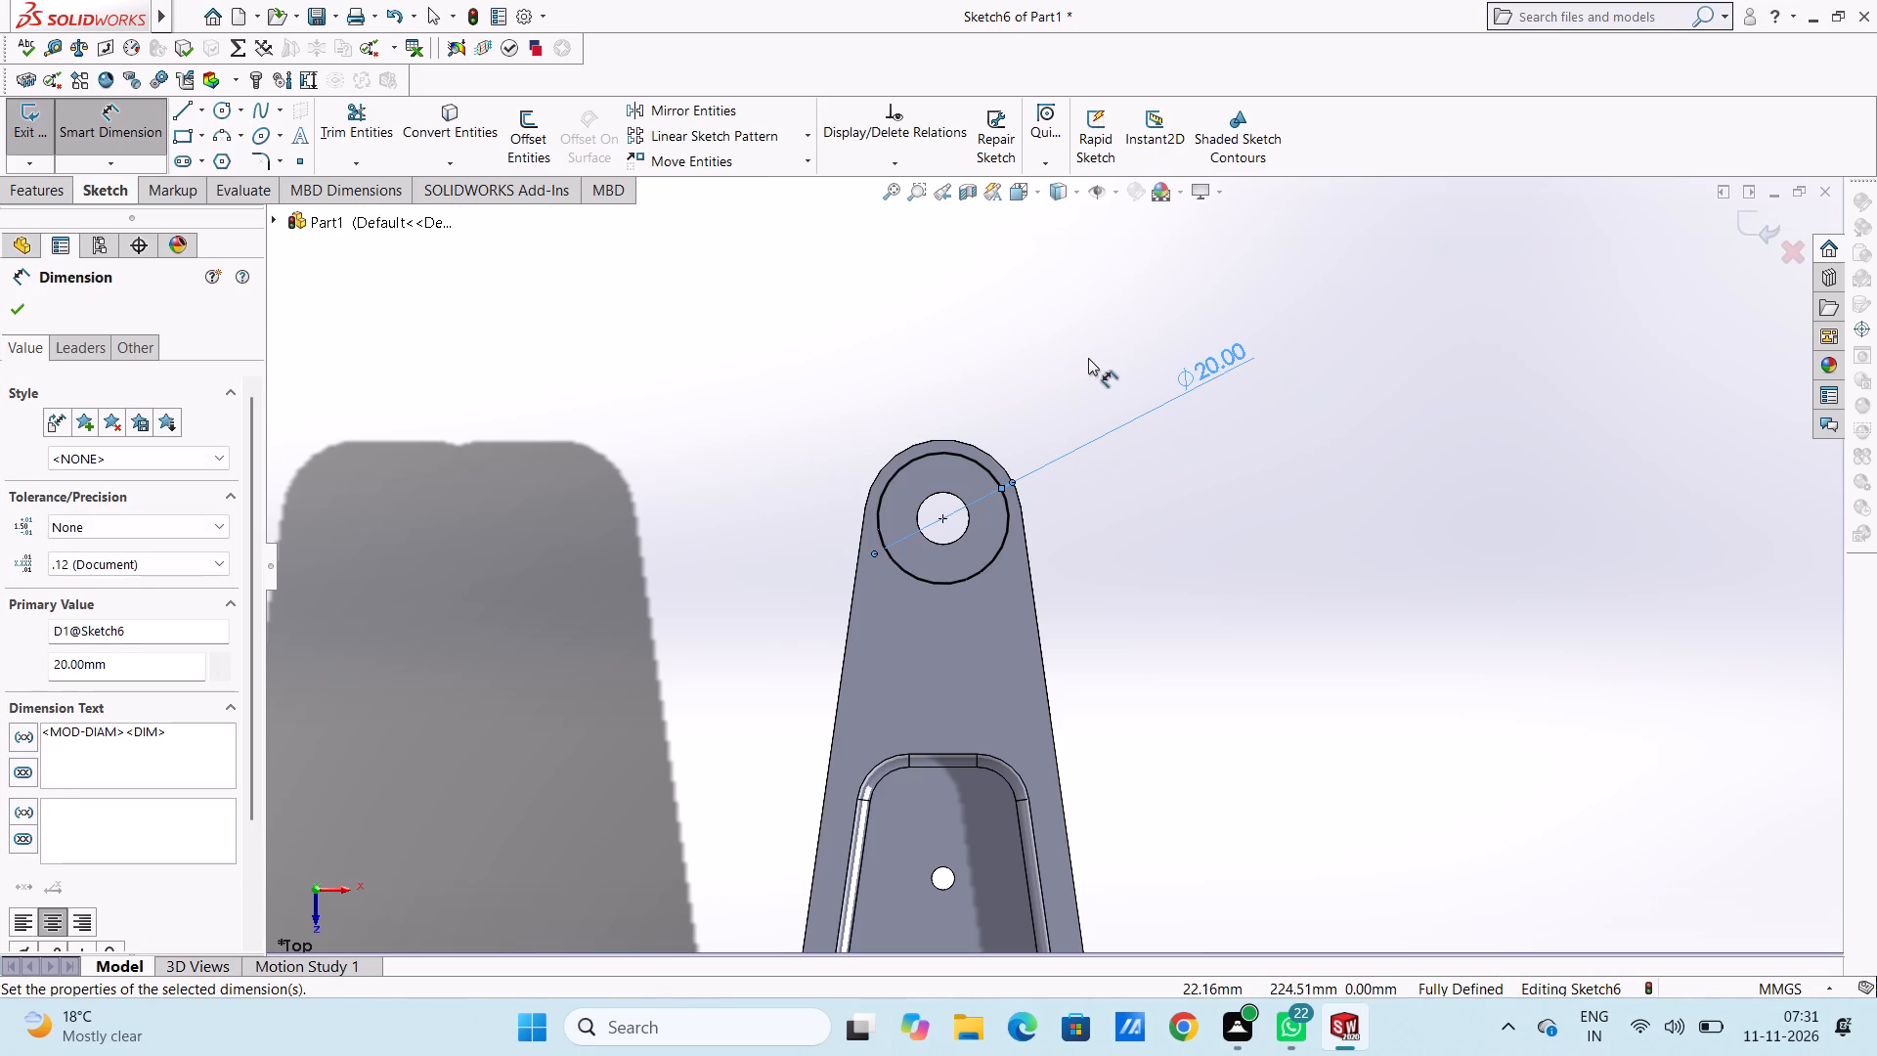
{"action": "left_click", "coordinate": [1088, 358]}
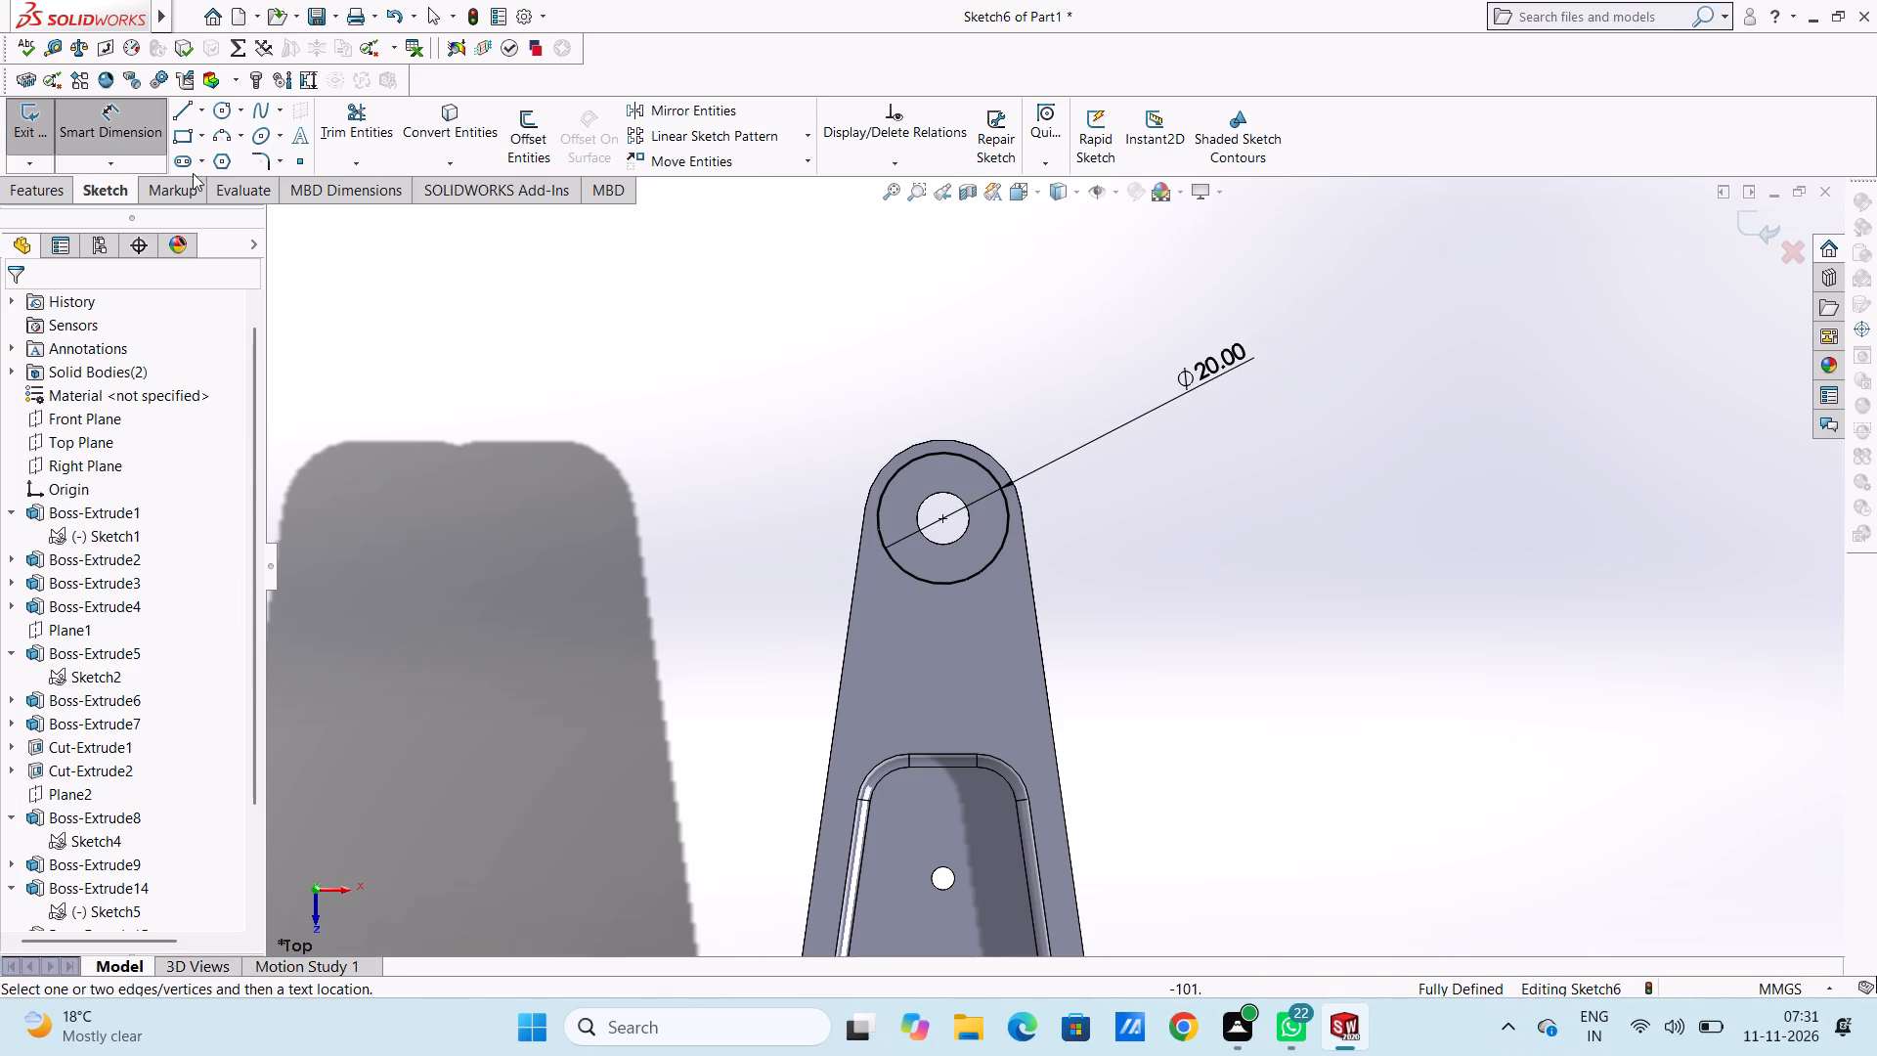
{"action": "left_click", "coordinate": [128, 133]}
Cut-extrude the circle 3 mm blind into the long arm's upper face to counterbore the end hole.
{"action": "left_click", "coordinate": [52, 198]}
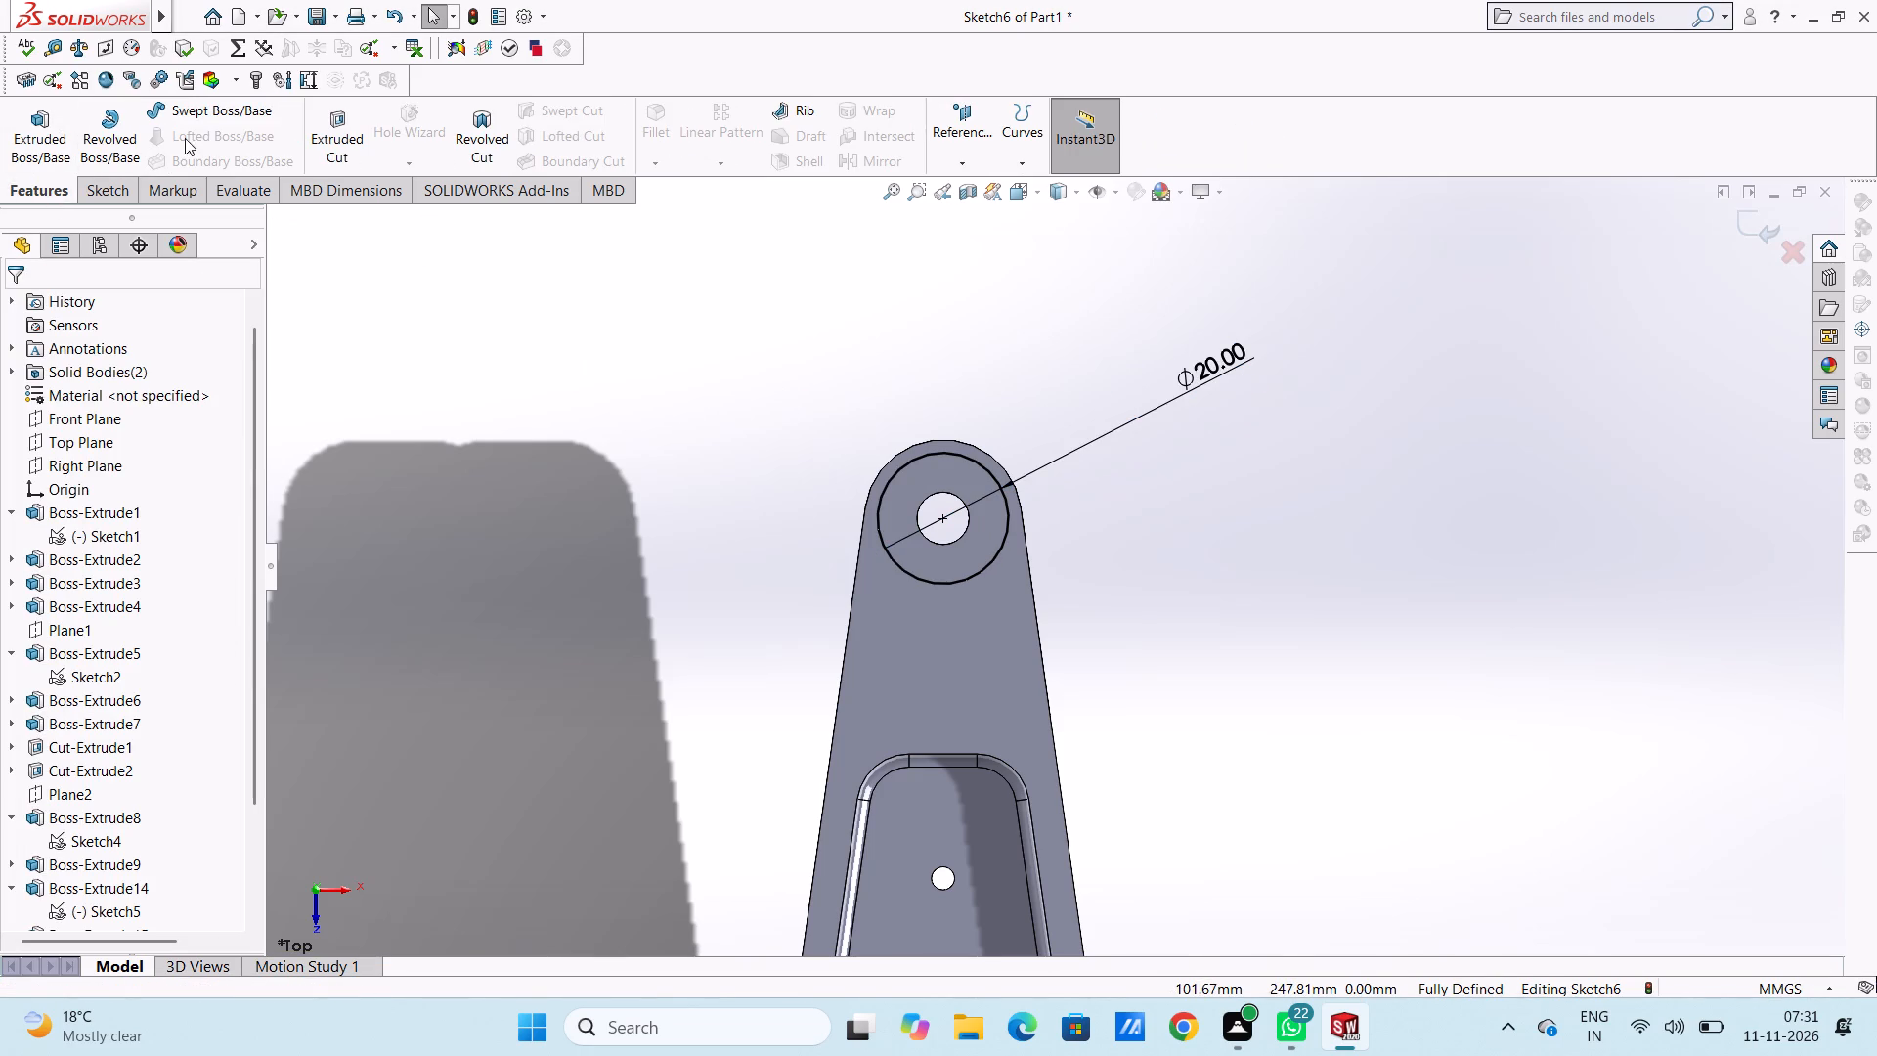
{"action": "left_click", "coordinate": [320, 138]}
{"action": "middle_click_drag", "start_coordinate": [834, 420], "coordinate": [810, 420]}
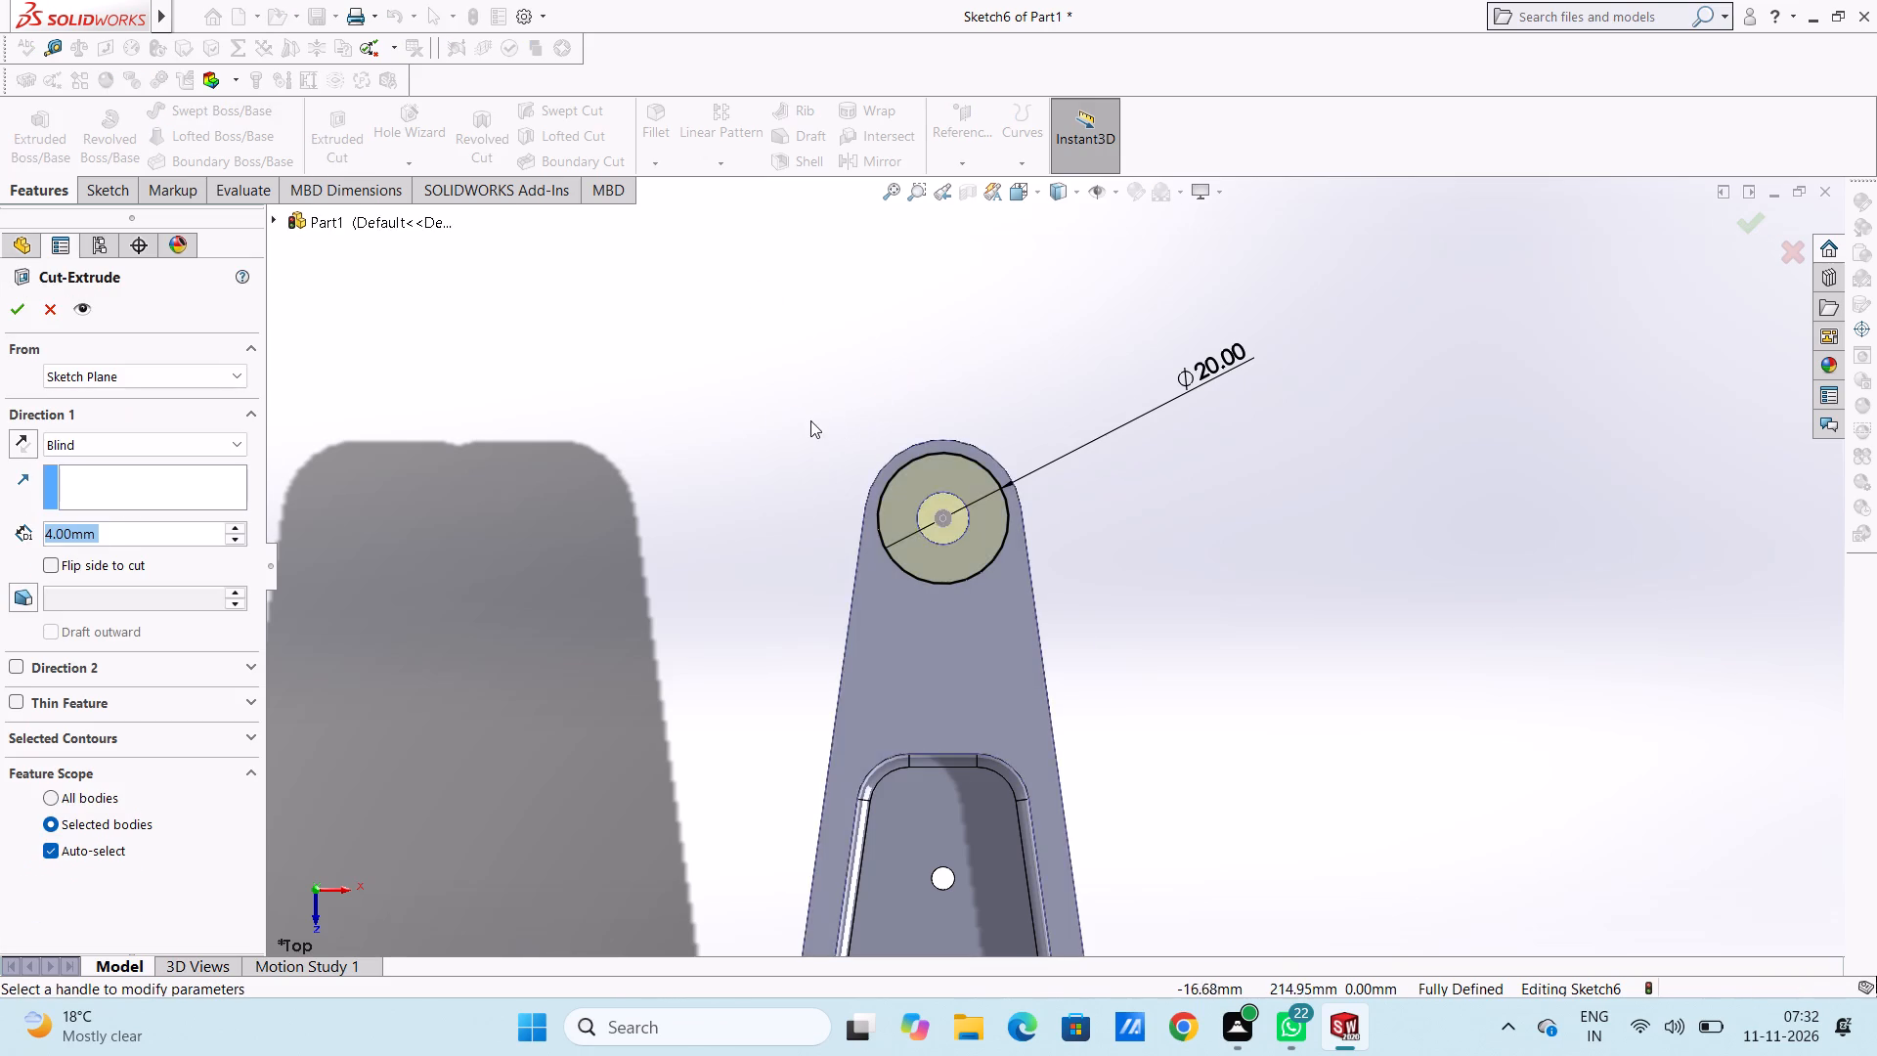
{"action": "middle_click_drag", "start_coordinate": [810, 420], "coordinate": [650, 465]}
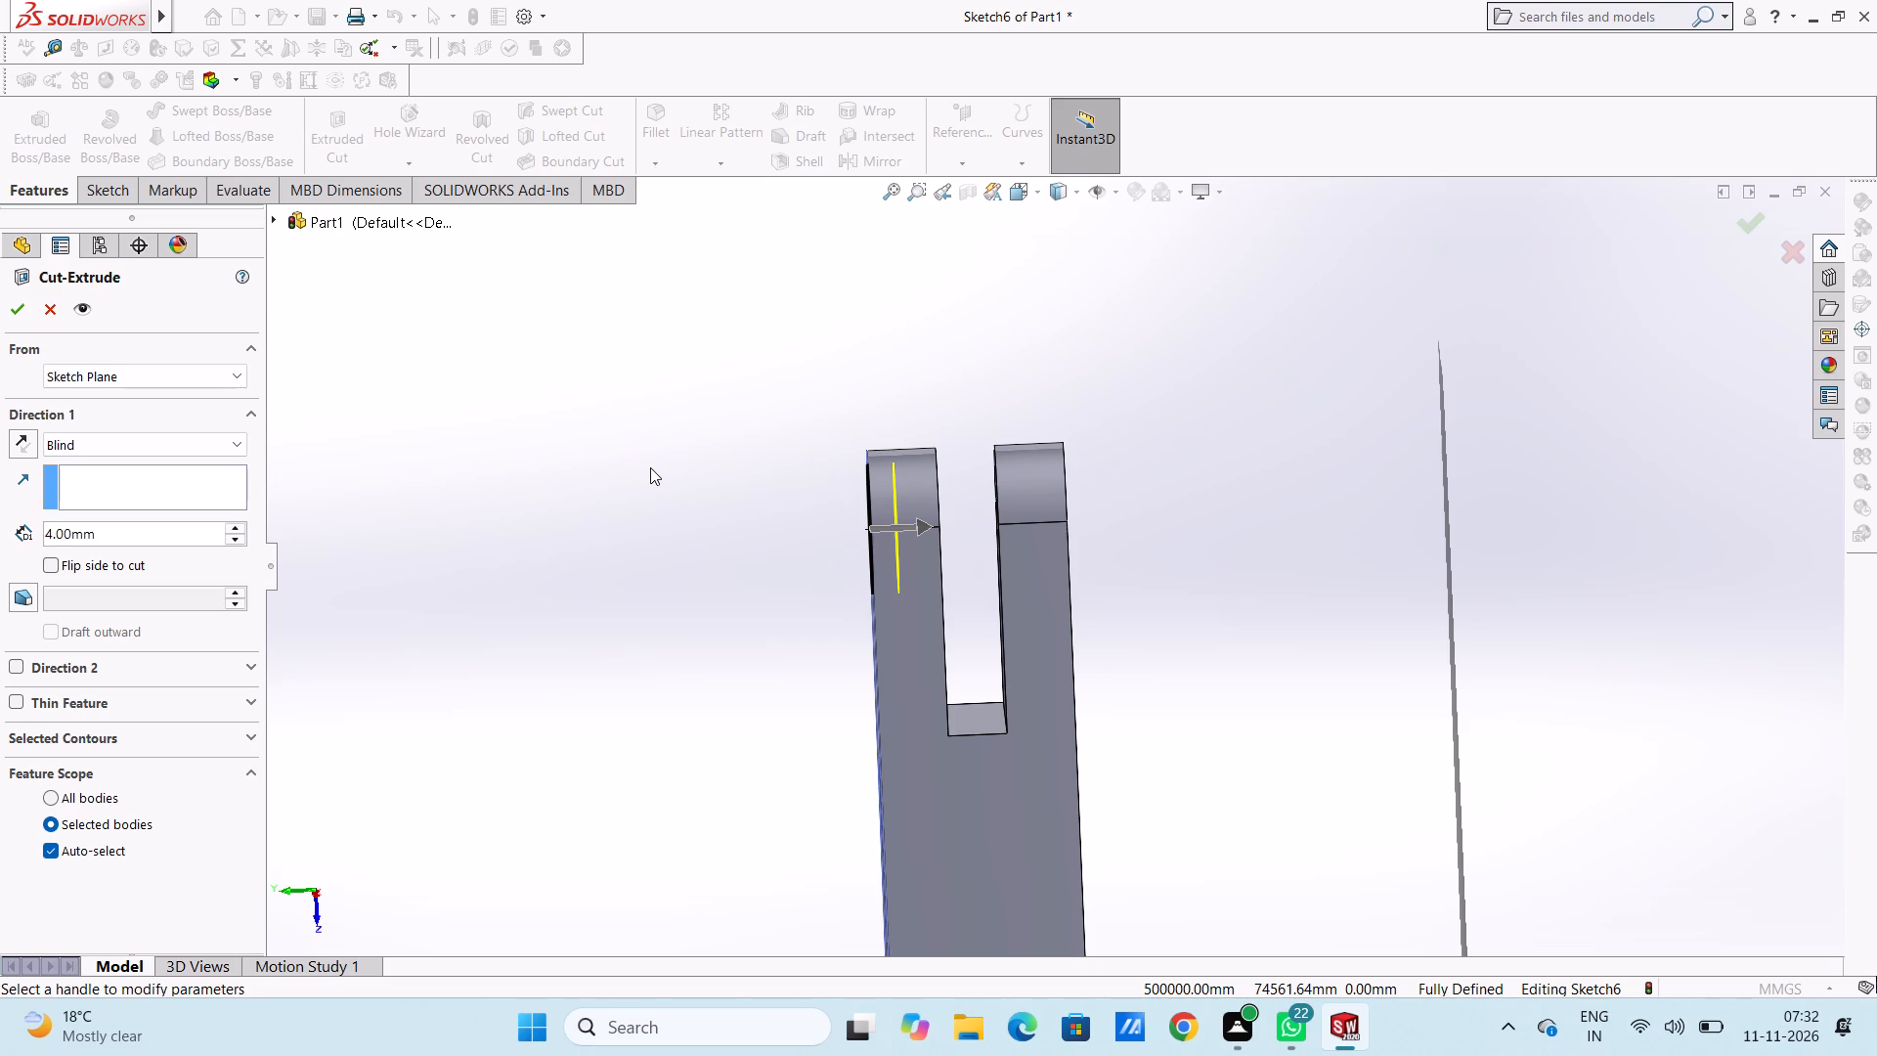
{"action": "double_click", "coordinate": [154, 532]}
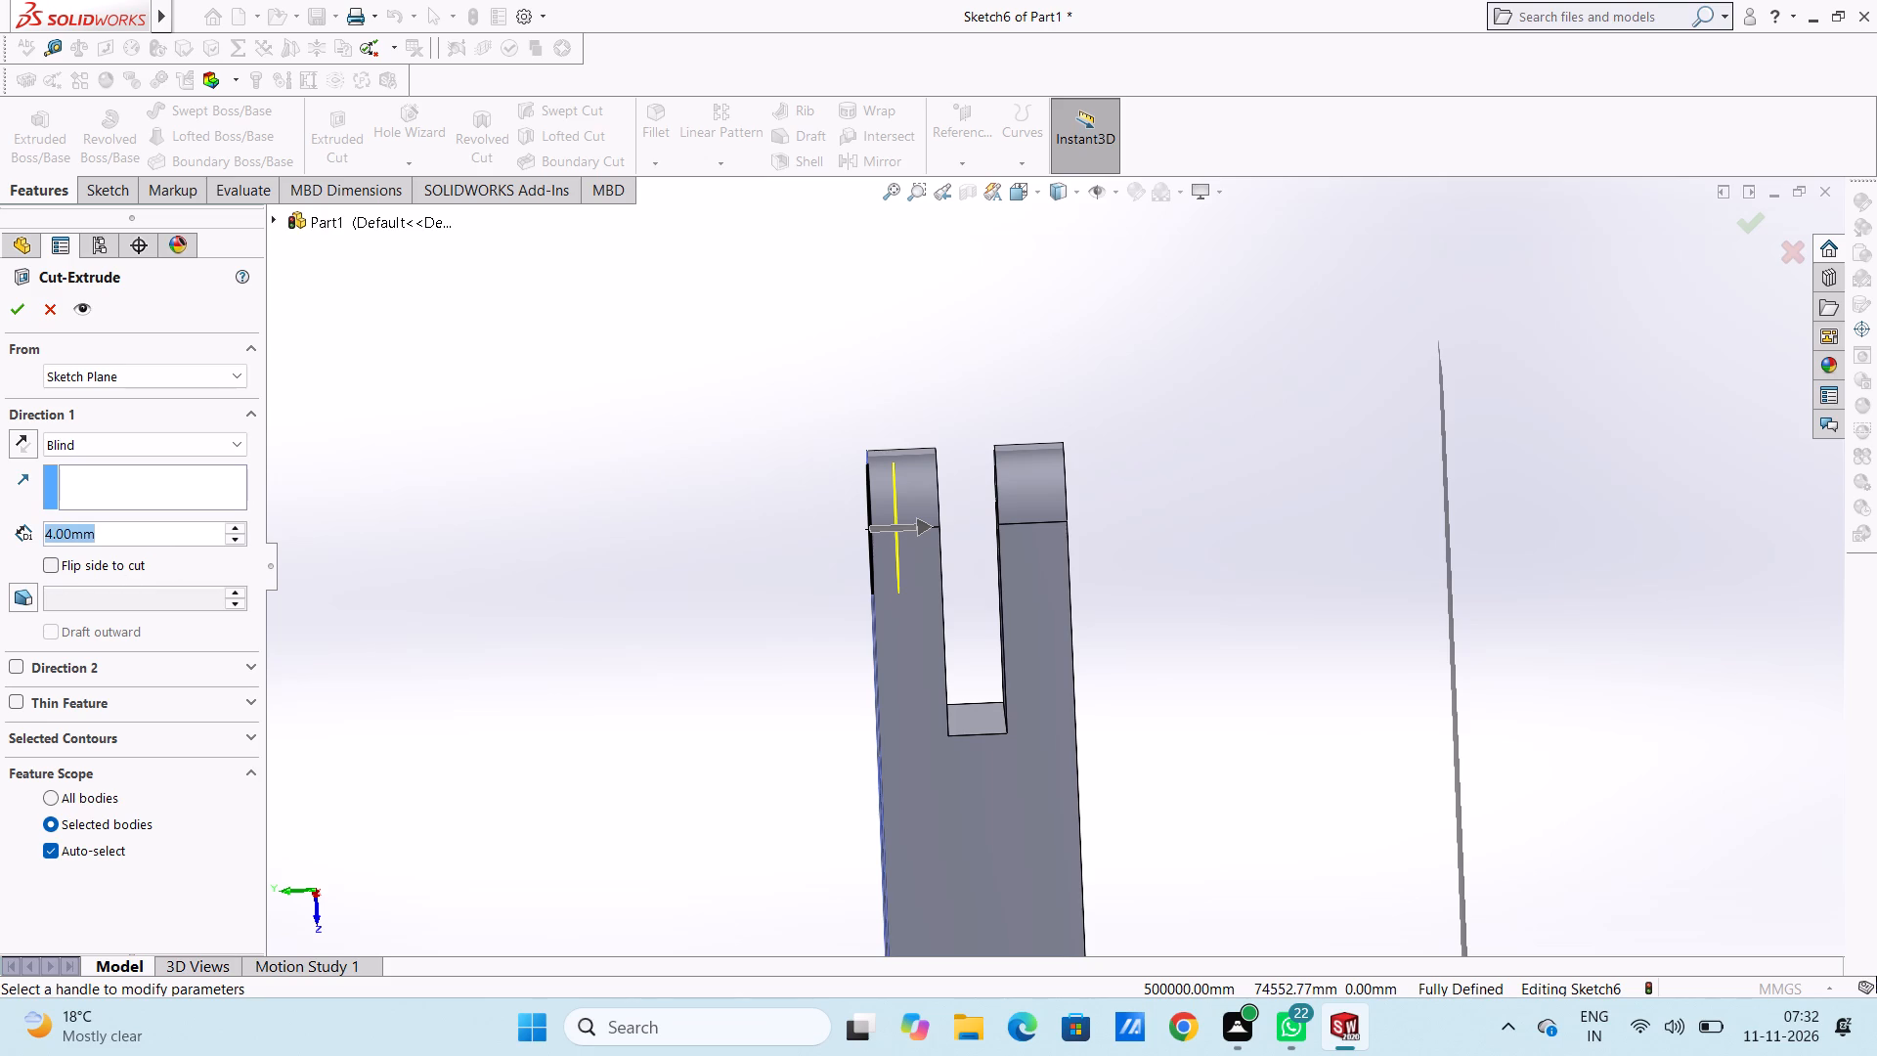
{"action": "key", "text": "3"}
{"action": "key", "text": "Return"}
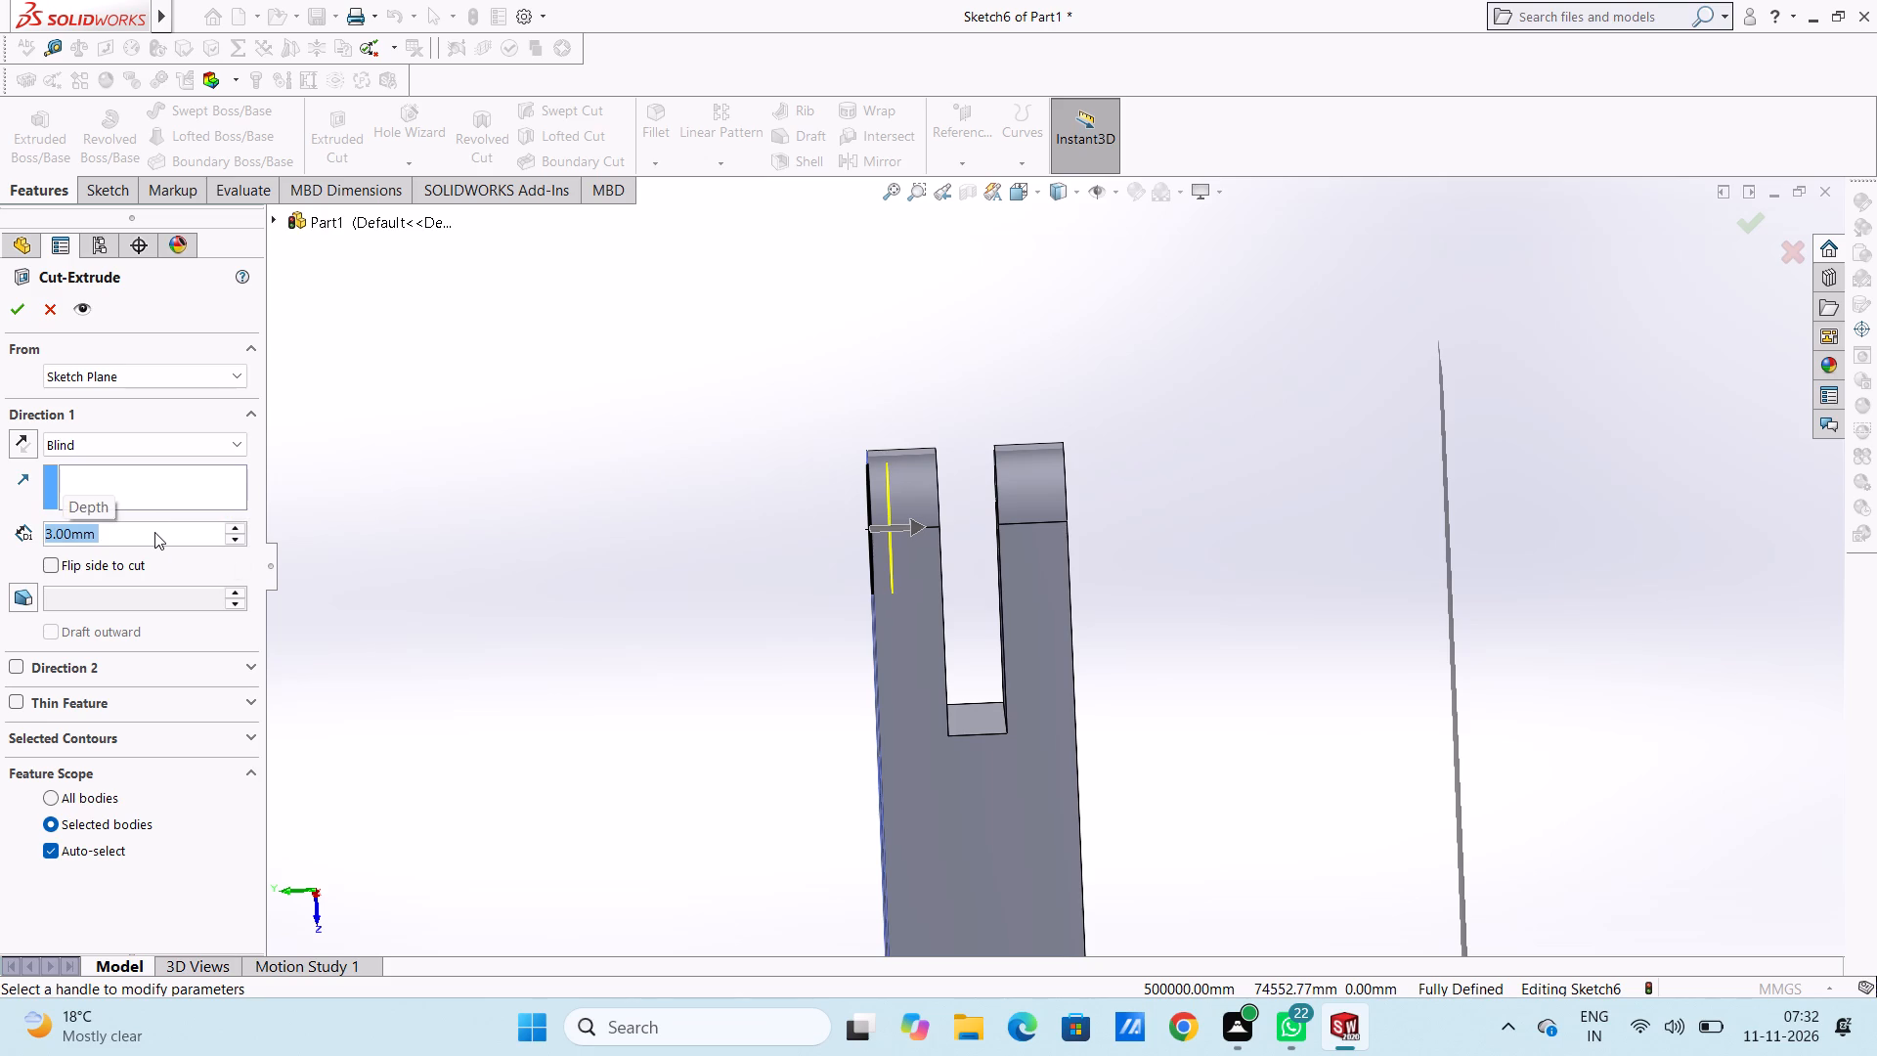
{"action": "left_click", "coordinate": [15, 309]}
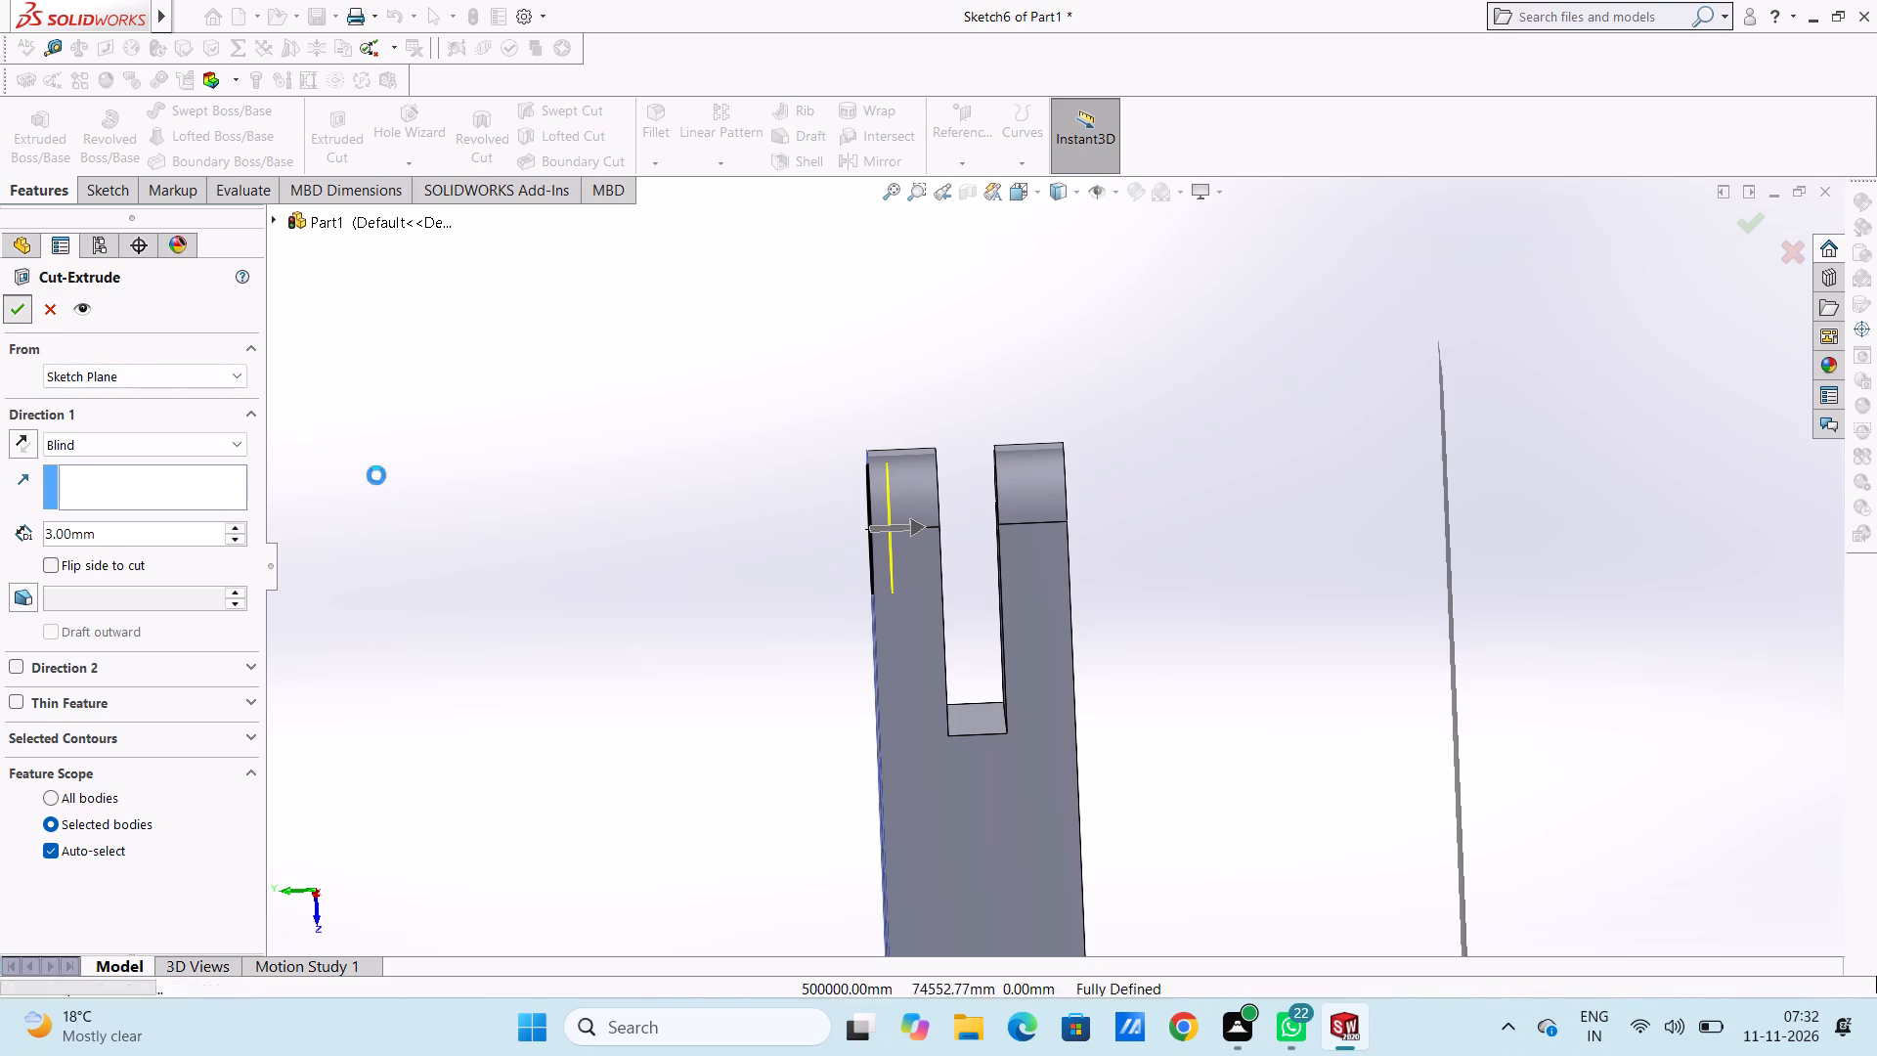
{"action": "left_click", "coordinate": [528, 515]}
Reuse the counterbore sketch for a 3 mm blind cut starting from the long arm's underside face, with the direction reversed into the fork.
{"action": "middle_click_drag", "start_coordinate": [635, 504], "coordinate": [743, 443]}
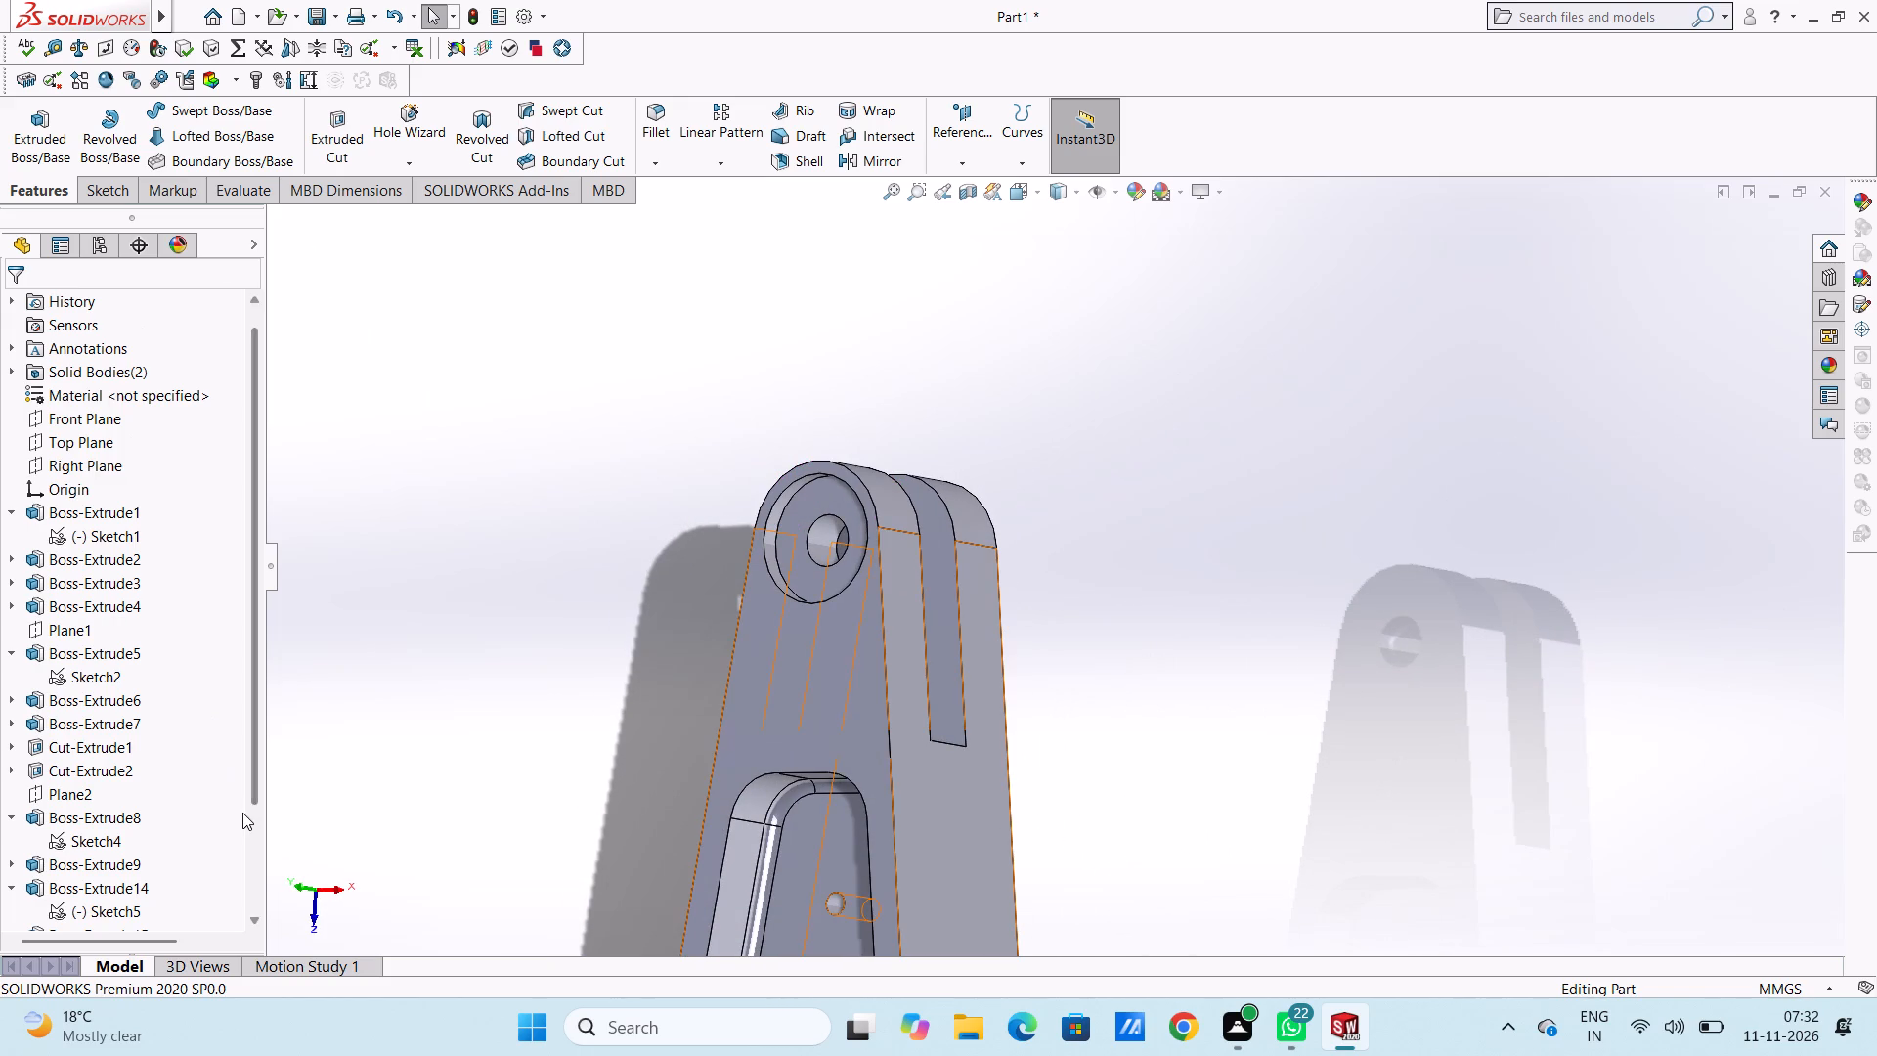
{"action": "scroll", "coordinate": [245, 816], "scroll_direction": "down", "scroll_amount": 4}
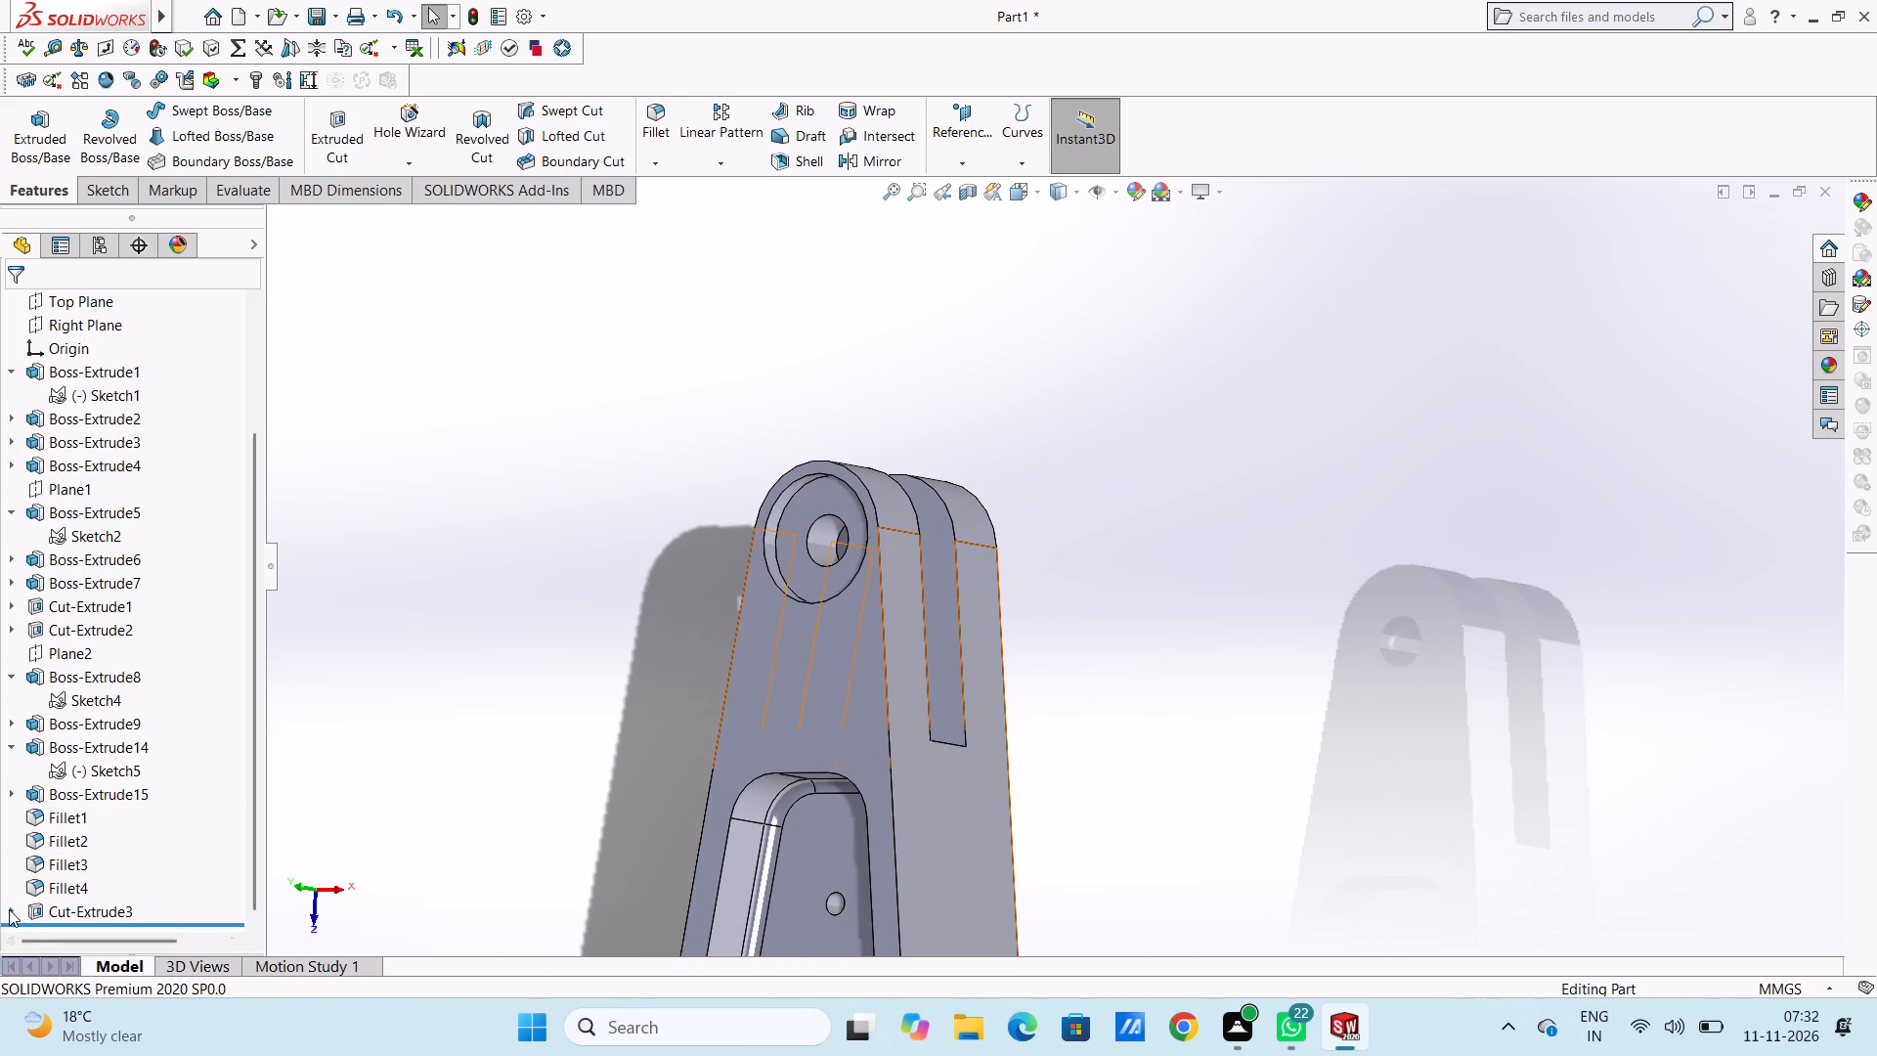
{"action": "left_click", "coordinate": [9, 908]}
{"action": "left_click", "coordinate": [114, 905]}
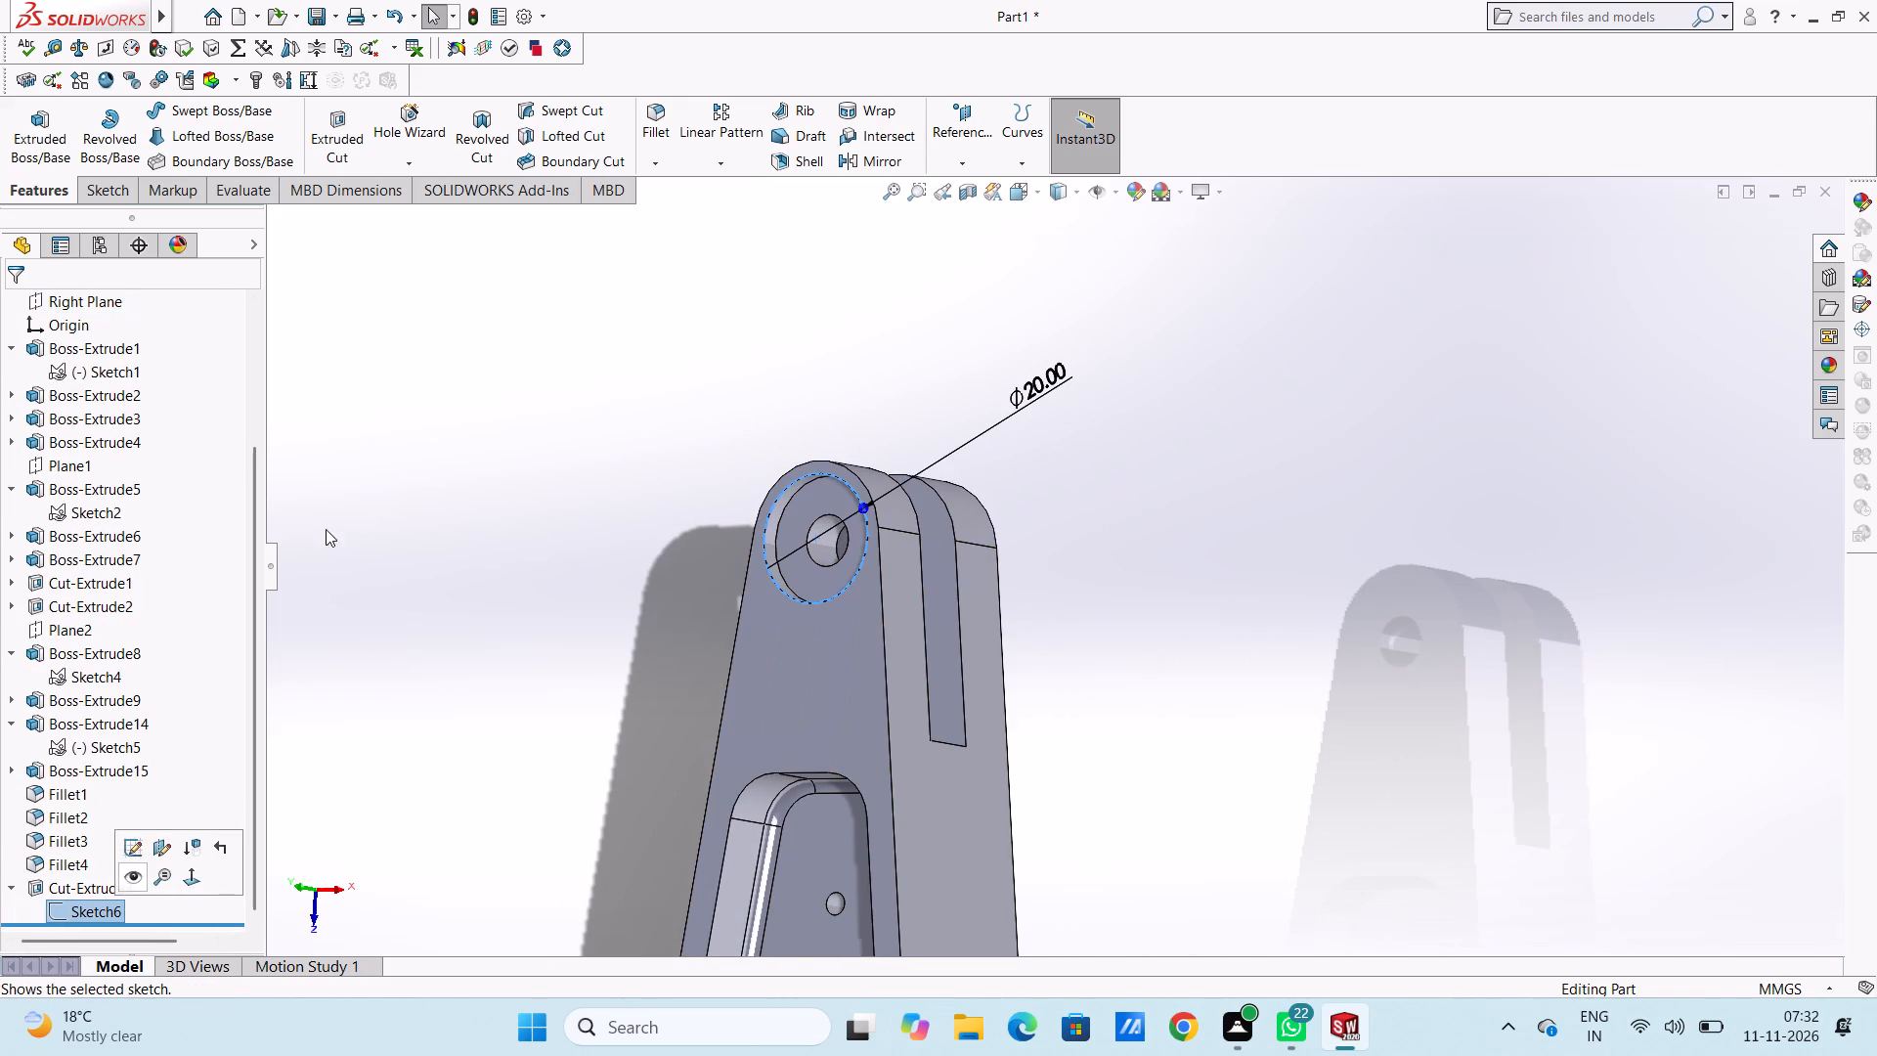
{"action": "left_click", "coordinate": [353, 118]}
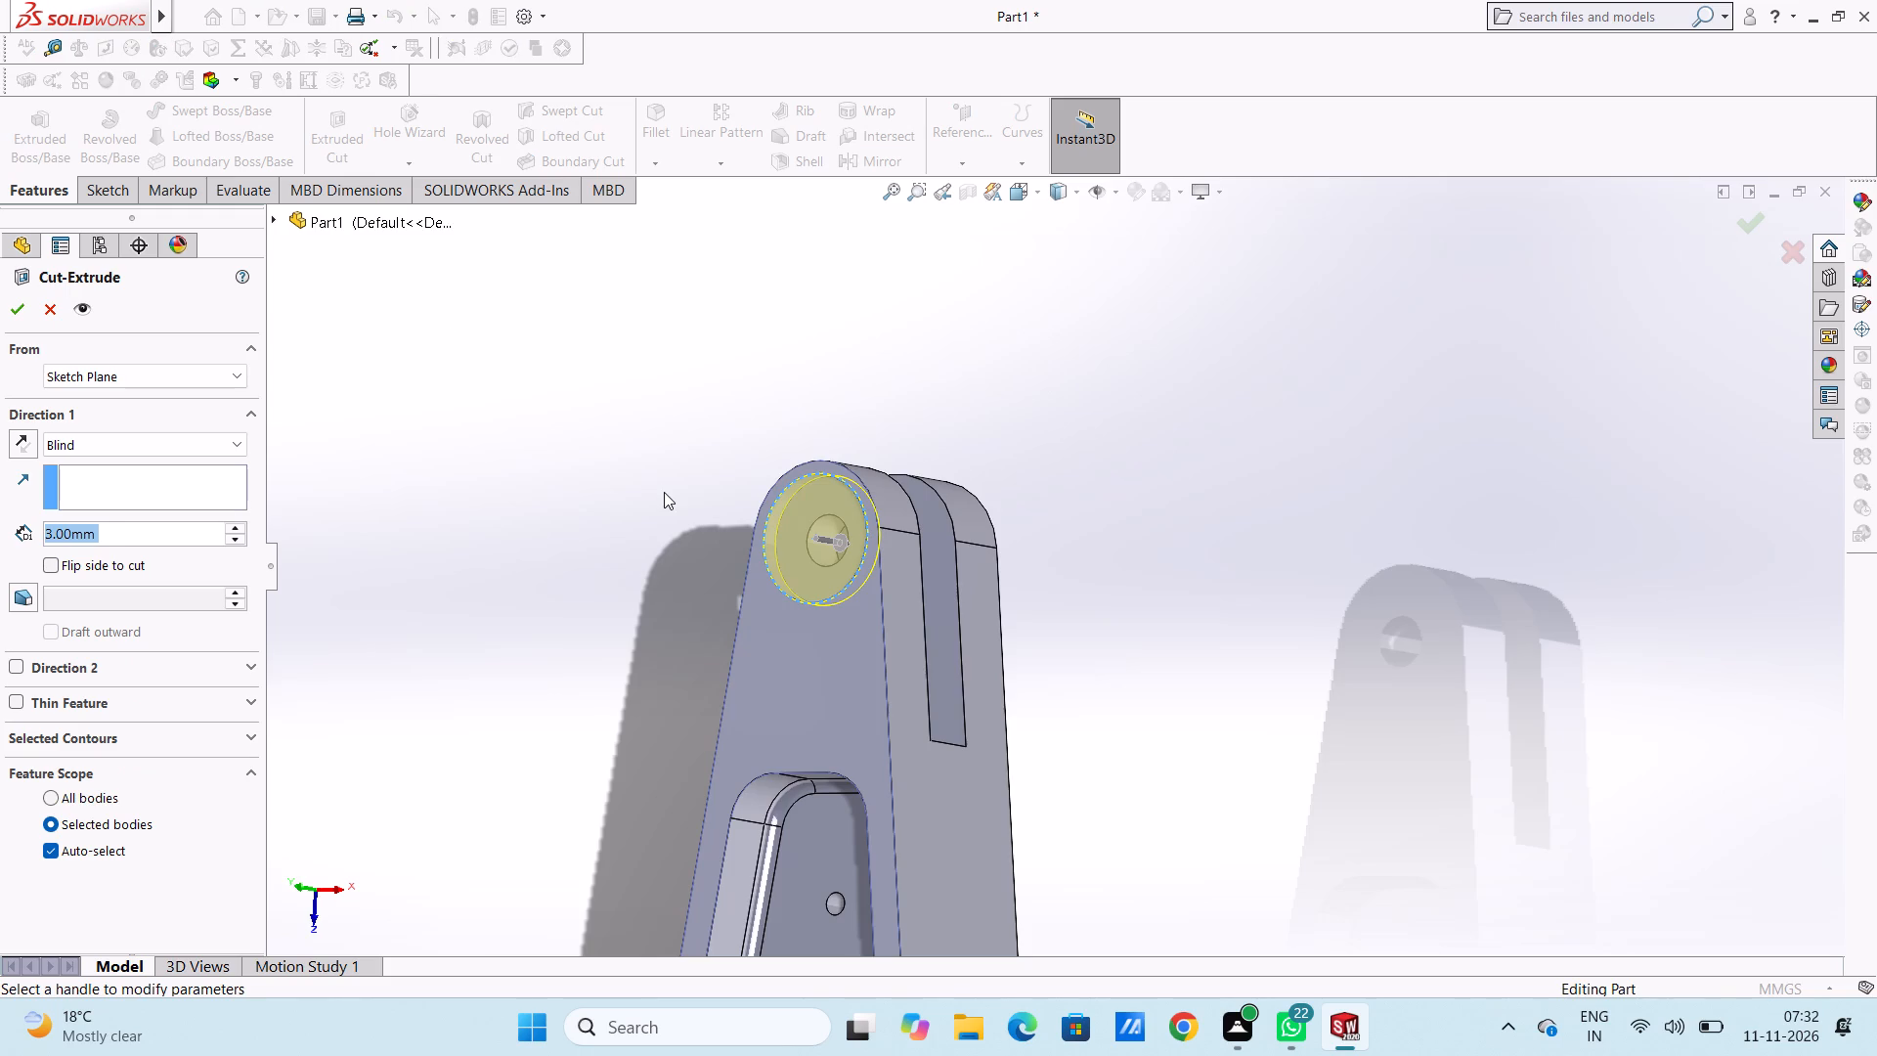
{"action": "middle_click_drag", "start_coordinate": [664, 492], "coordinate": [509, 545]}
{"action": "left_click", "coordinate": [163, 372]}
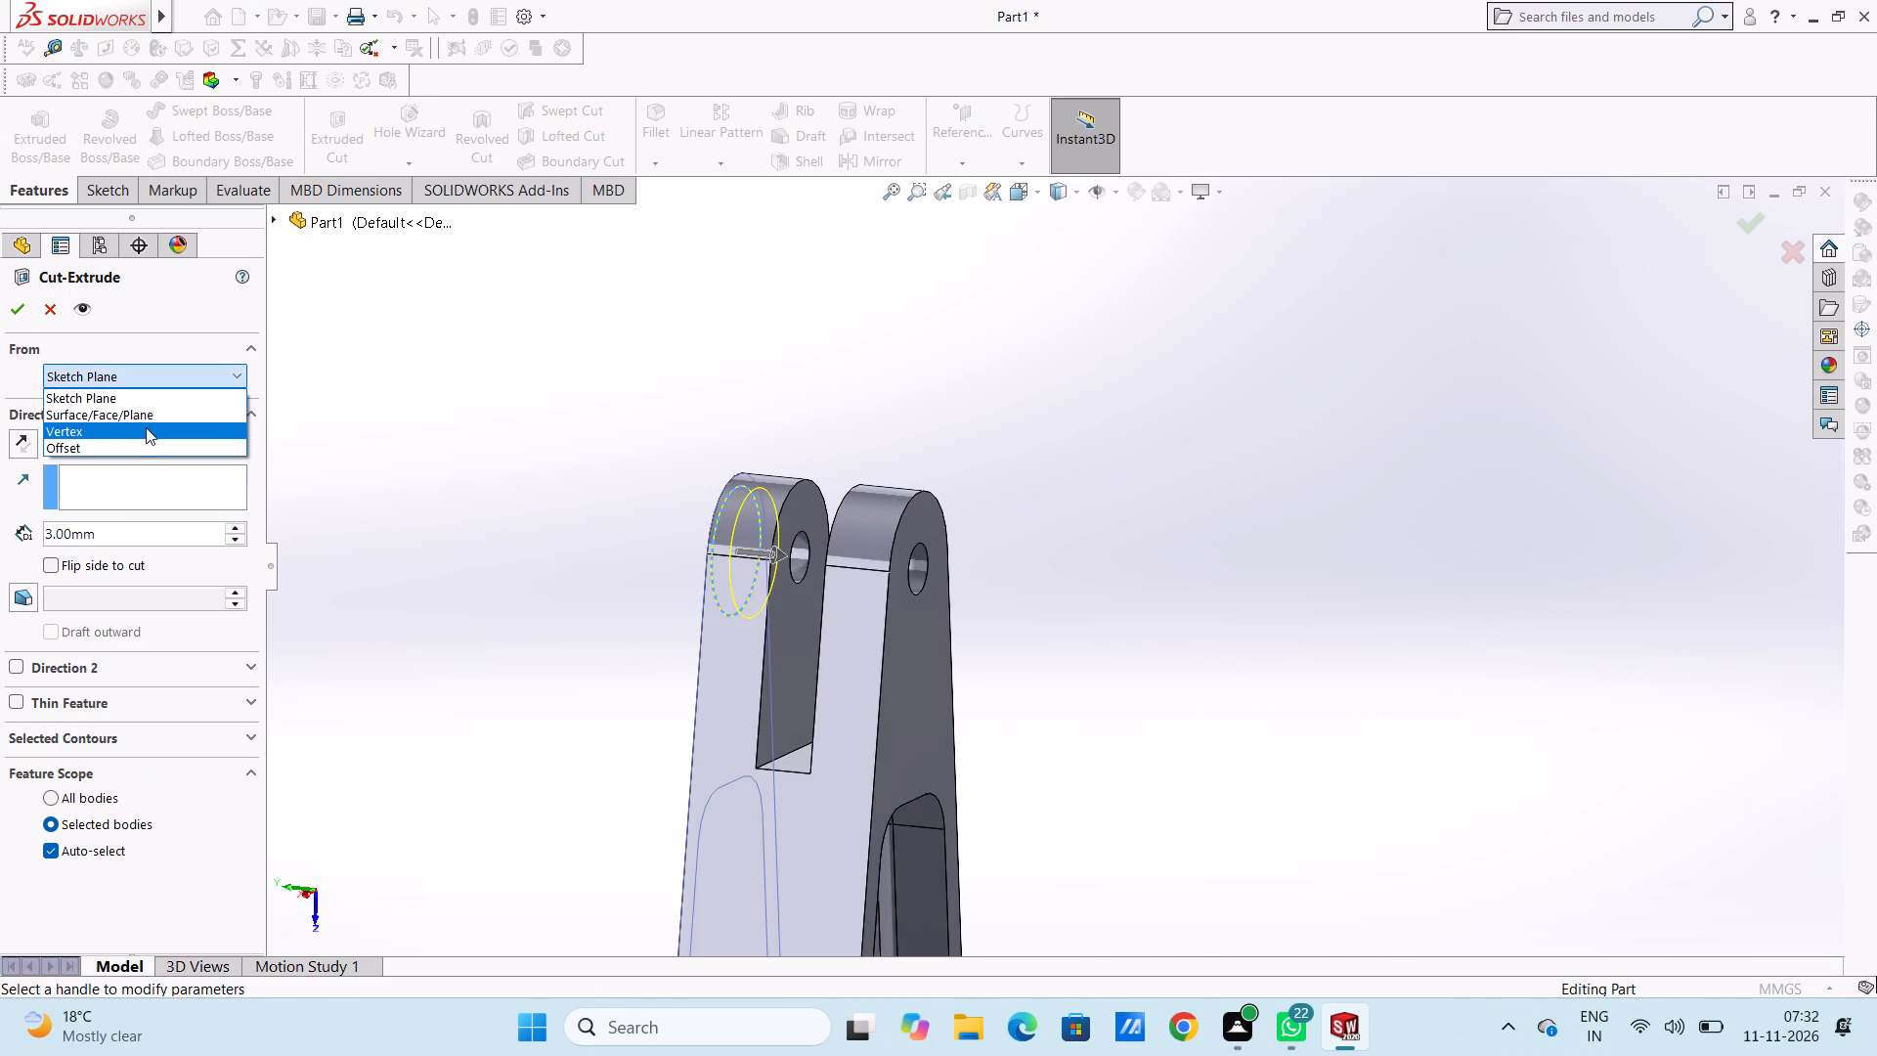
{"action": "left_click", "coordinate": [151, 418]}
{"action": "left_click", "coordinate": [915, 620]}
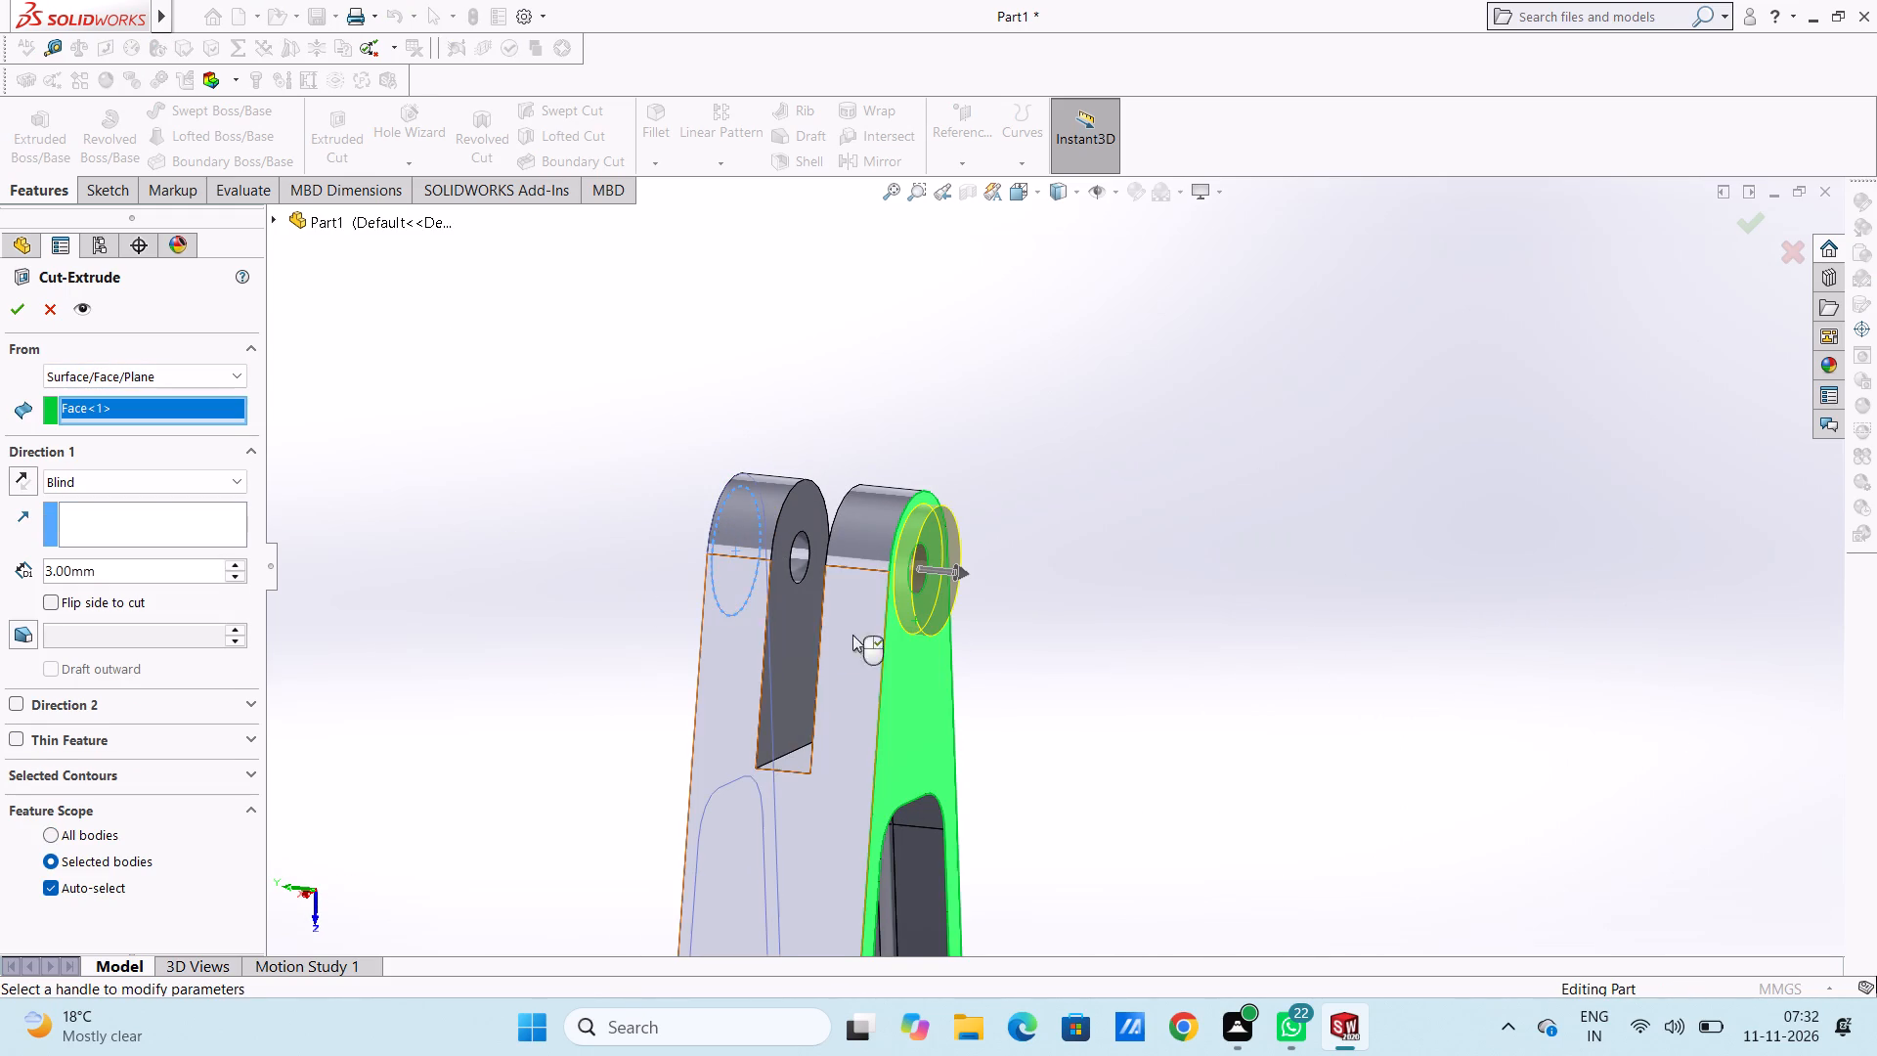
{"action": "left_click", "coordinate": [25, 484]}
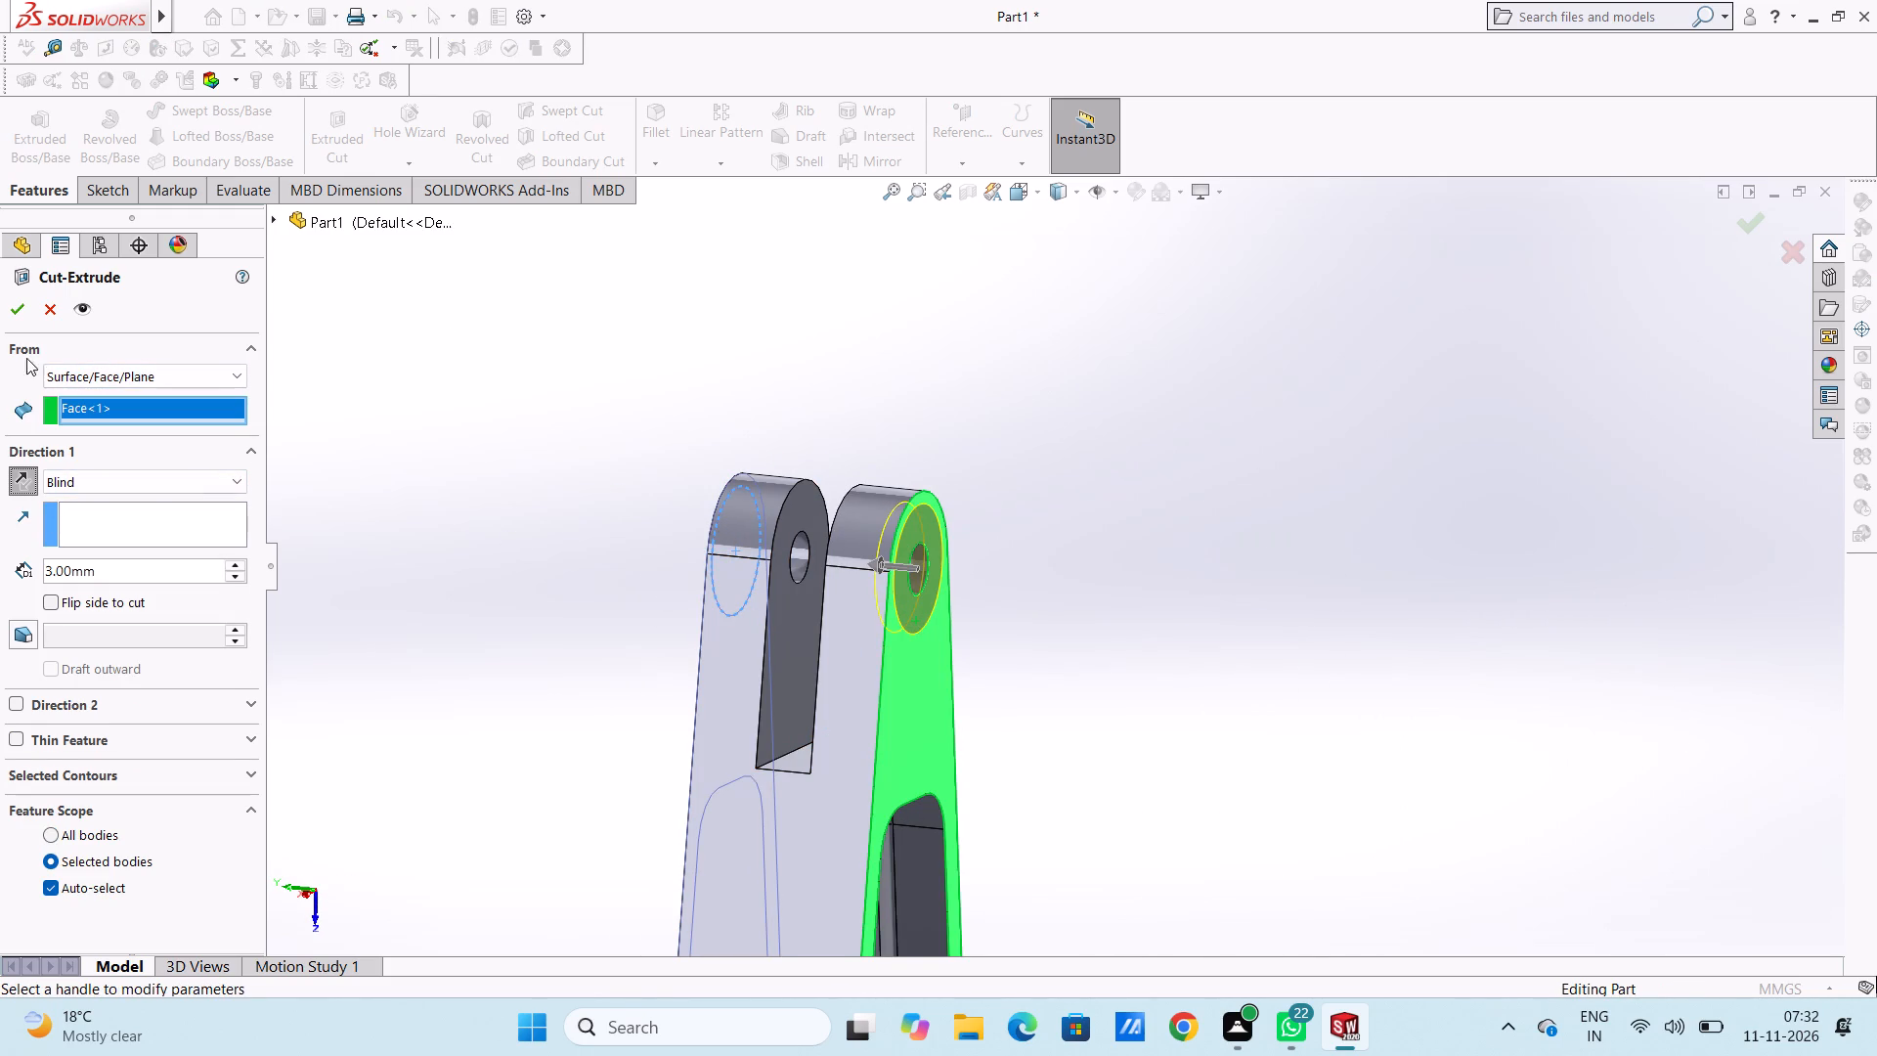
{"action": "left_click", "coordinate": [17, 300]}
{"action": "left_click", "coordinate": [537, 486]}
Examine the counterbored fork end of the long arm and the whole bracket from several angles.
{"action": "middle_click_drag", "start_coordinate": [589, 445], "coordinate": [598, 452]}
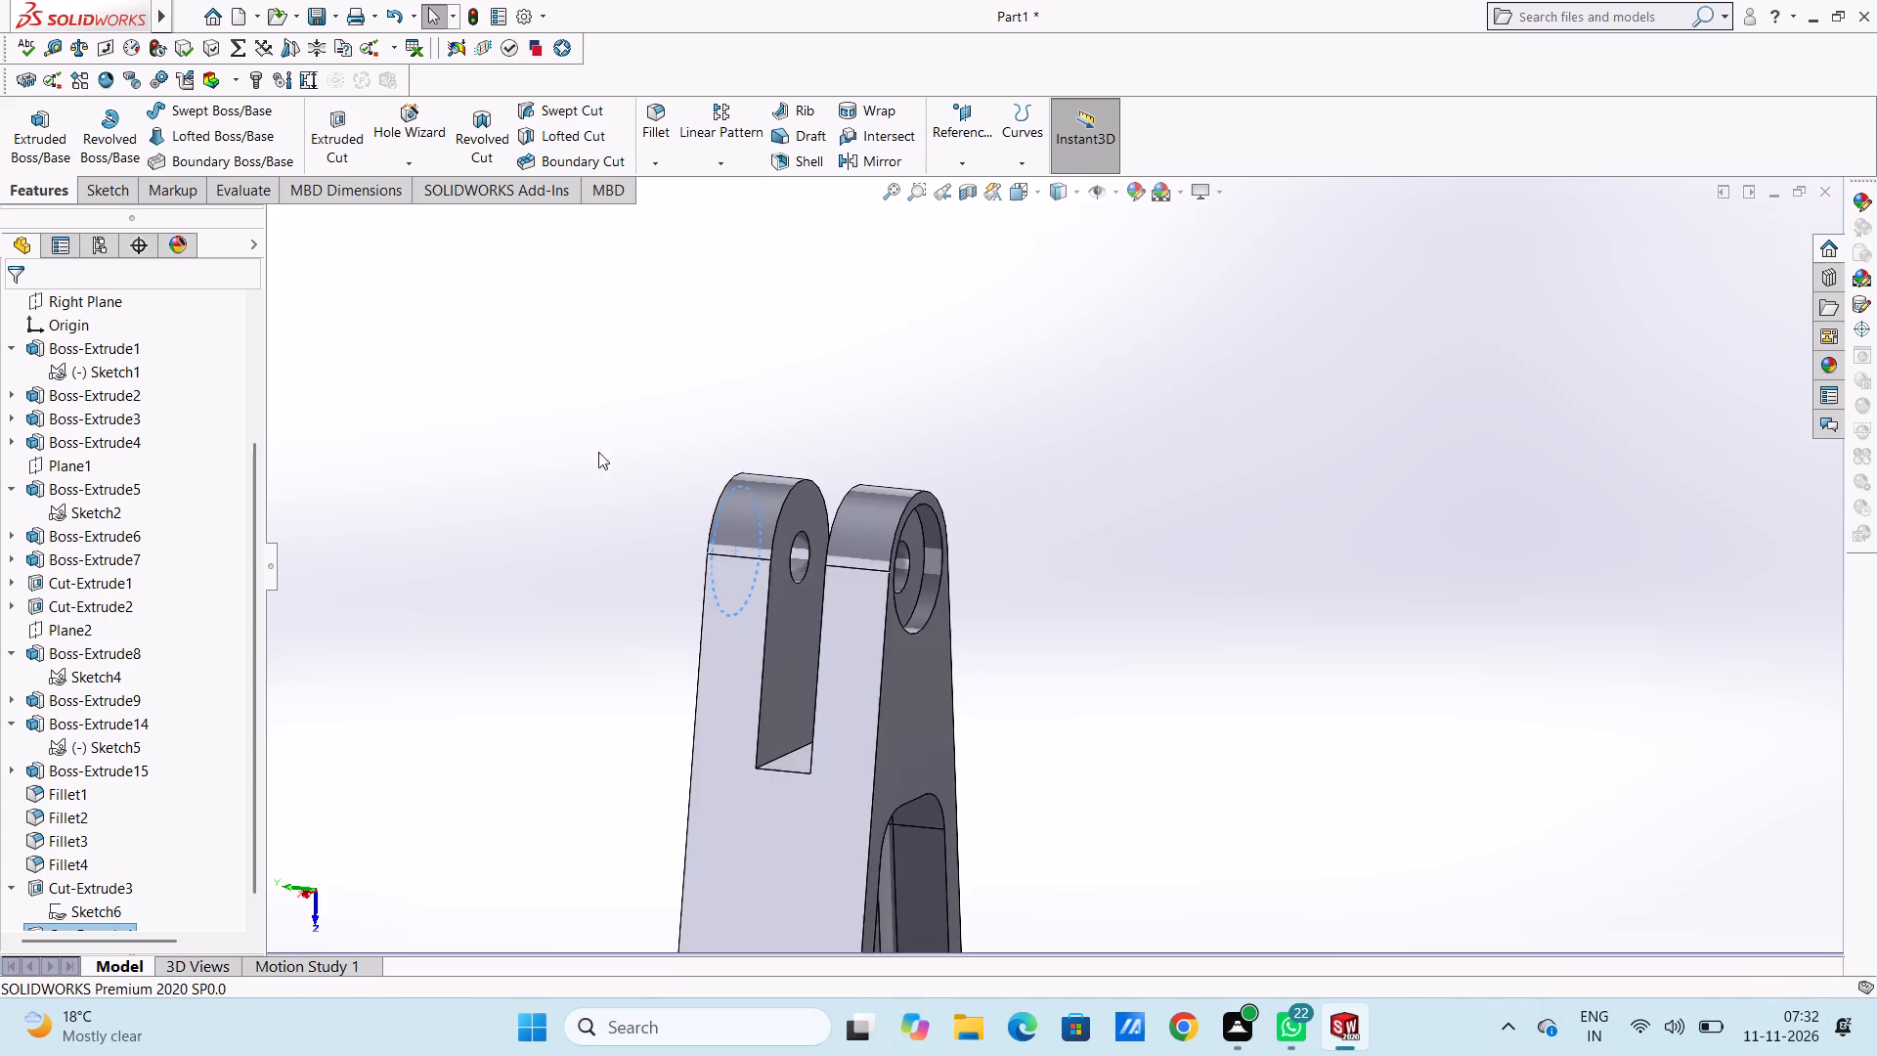
{"action": "middle_click_drag", "start_coordinate": [598, 452], "coordinate": [656, 460]}
{"action": "scroll", "coordinate": [636, 551], "scroll_direction": "up", "scroll_amount": 5}
{"action": "middle_click_drag", "start_coordinate": [677, 688], "coordinate": [771, 642]}
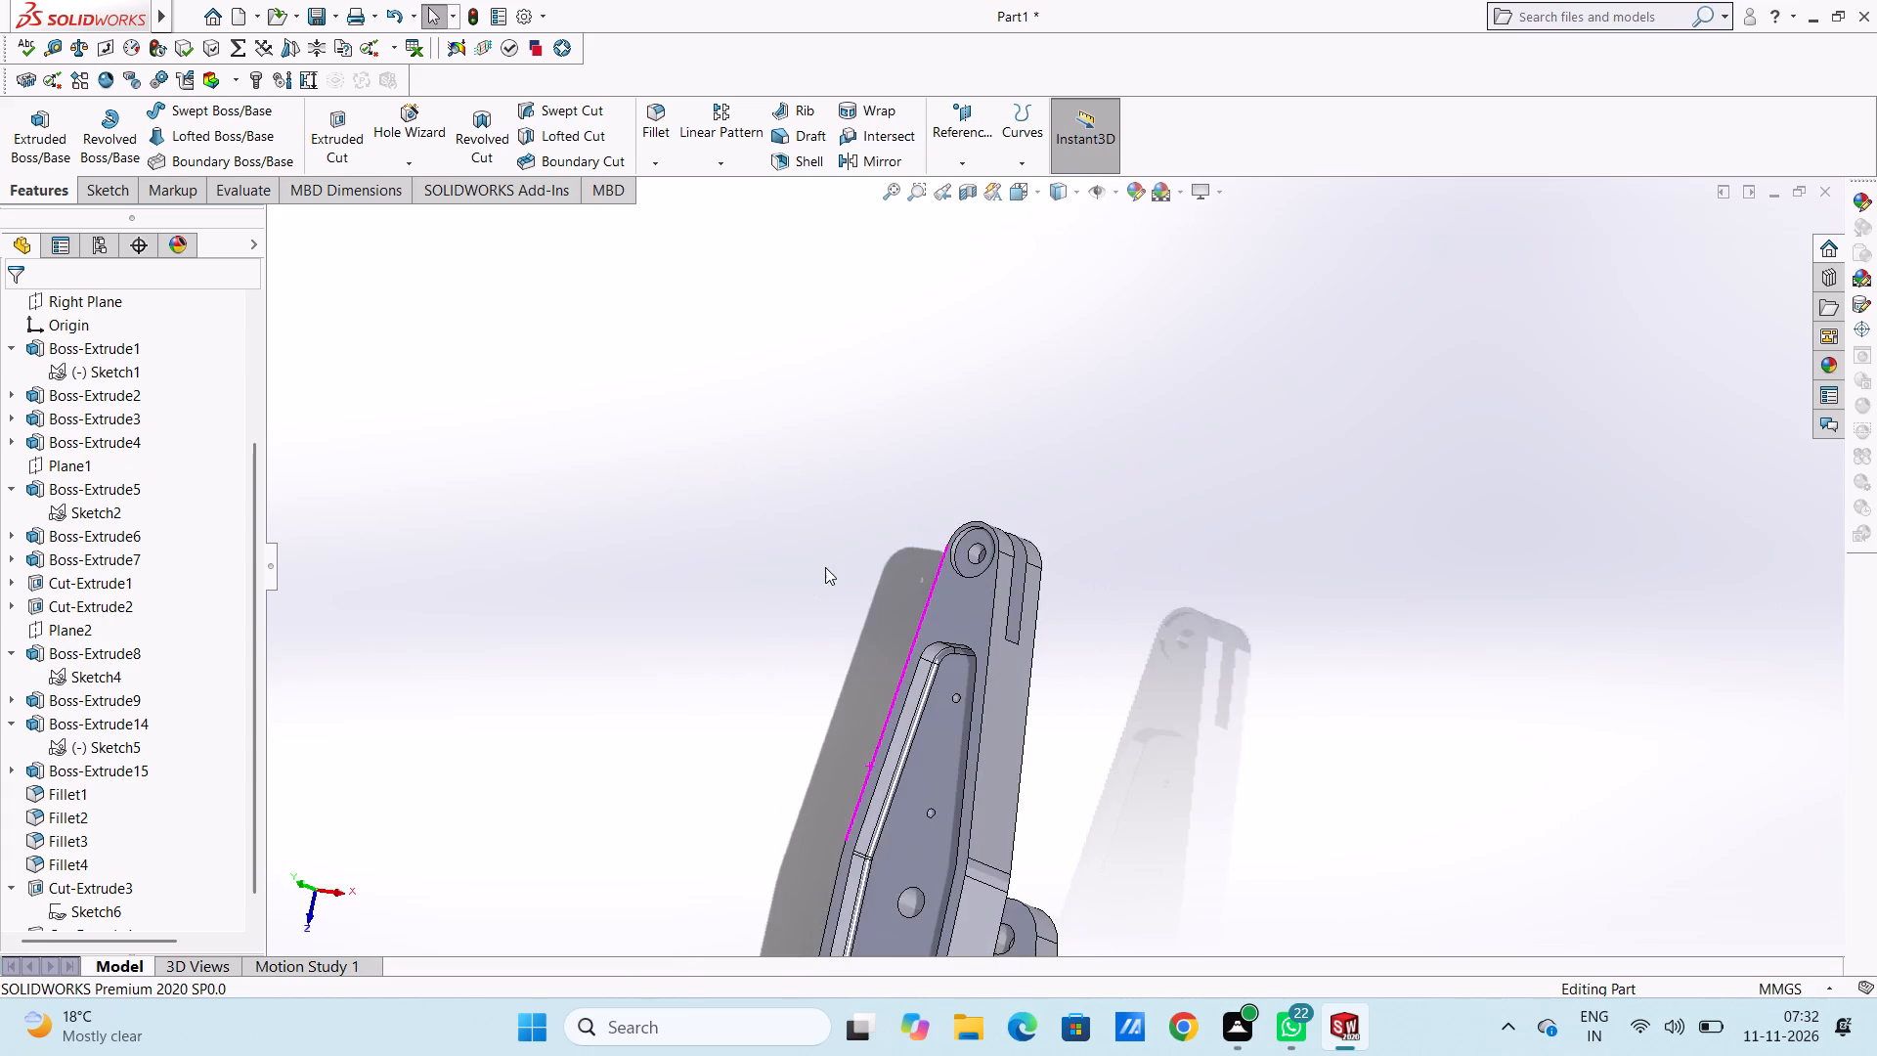
{"action": "scroll", "coordinate": [823, 567], "scroll_direction": "up", "scroll_amount": 4}
{"action": "scroll", "coordinate": [800, 782], "scroll_direction": "up", "scroll_amount": 1}
{"action": "middle_click_drag", "start_coordinate": [800, 780], "coordinate": [842, 585]}
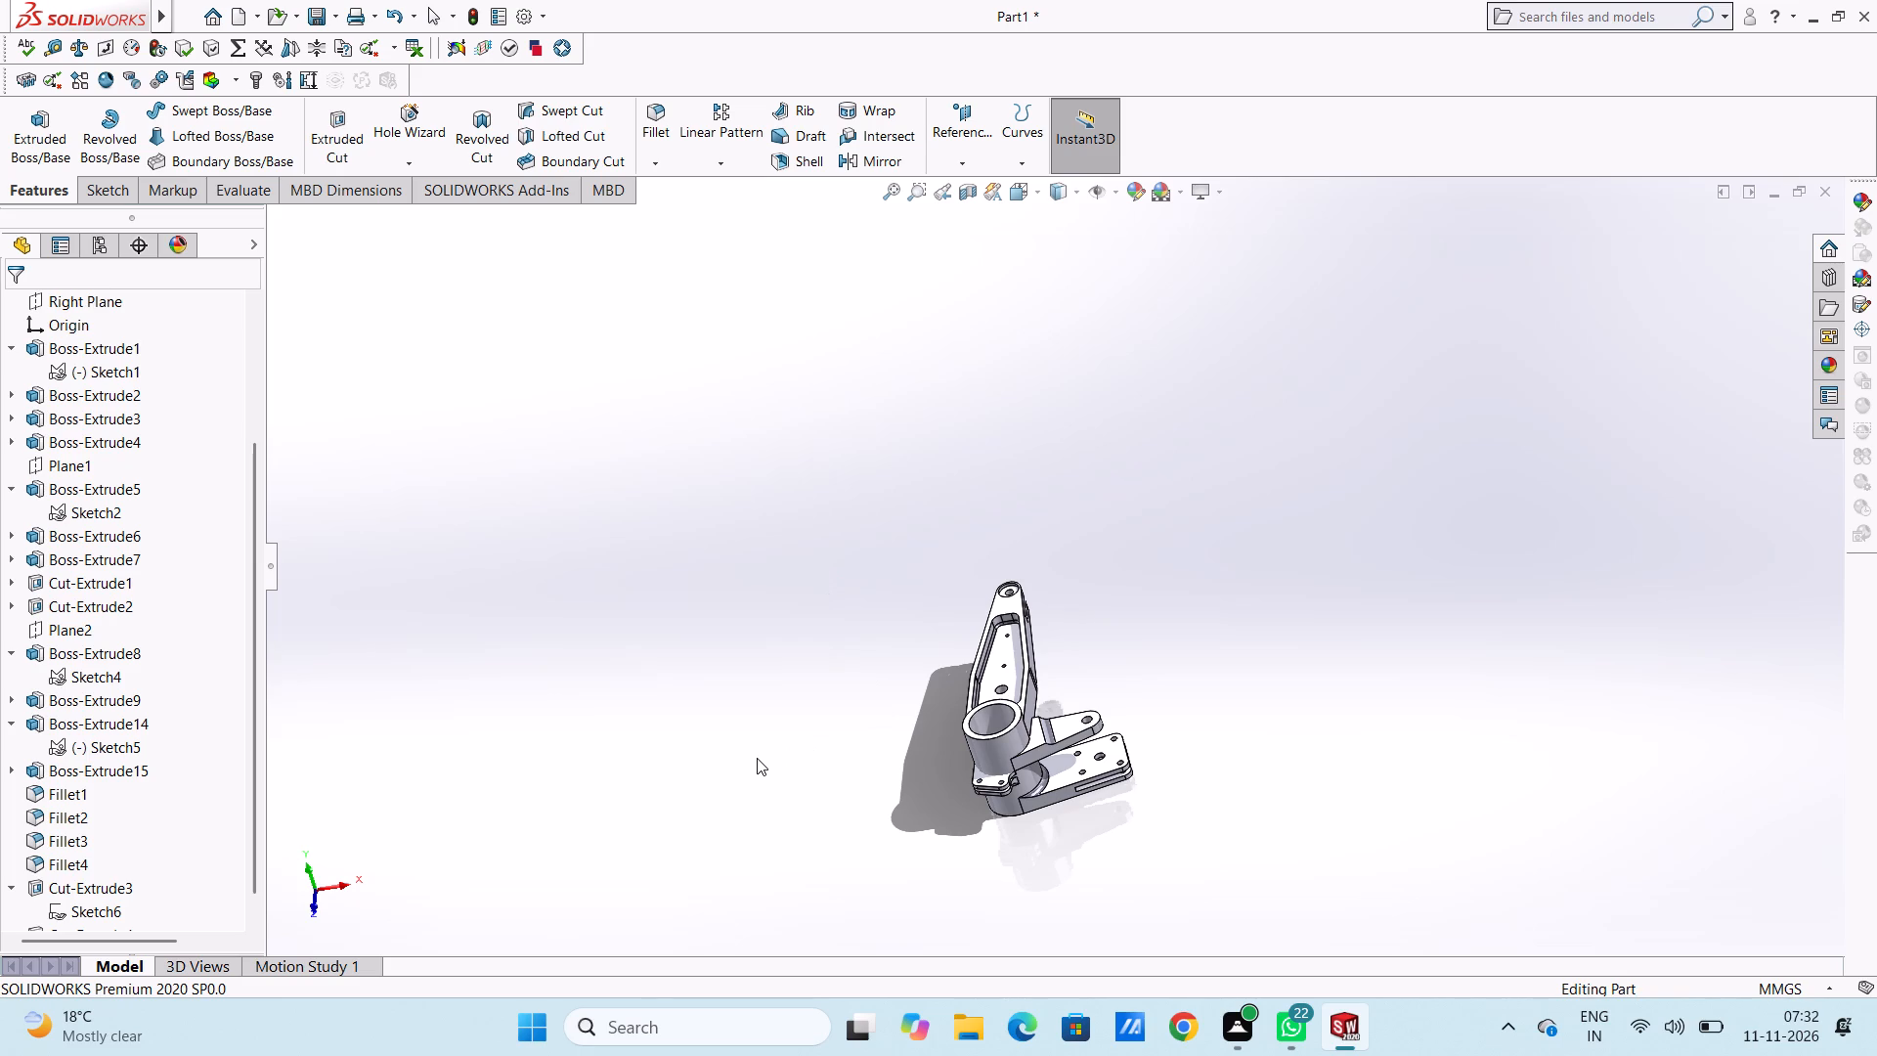
{"action": "scroll", "coordinate": [1057, 787], "scroll_direction": "down", "scroll_amount": 3}
{"action": "middle_click_drag", "start_coordinate": [1108, 500], "coordinate": [1041, 461]}
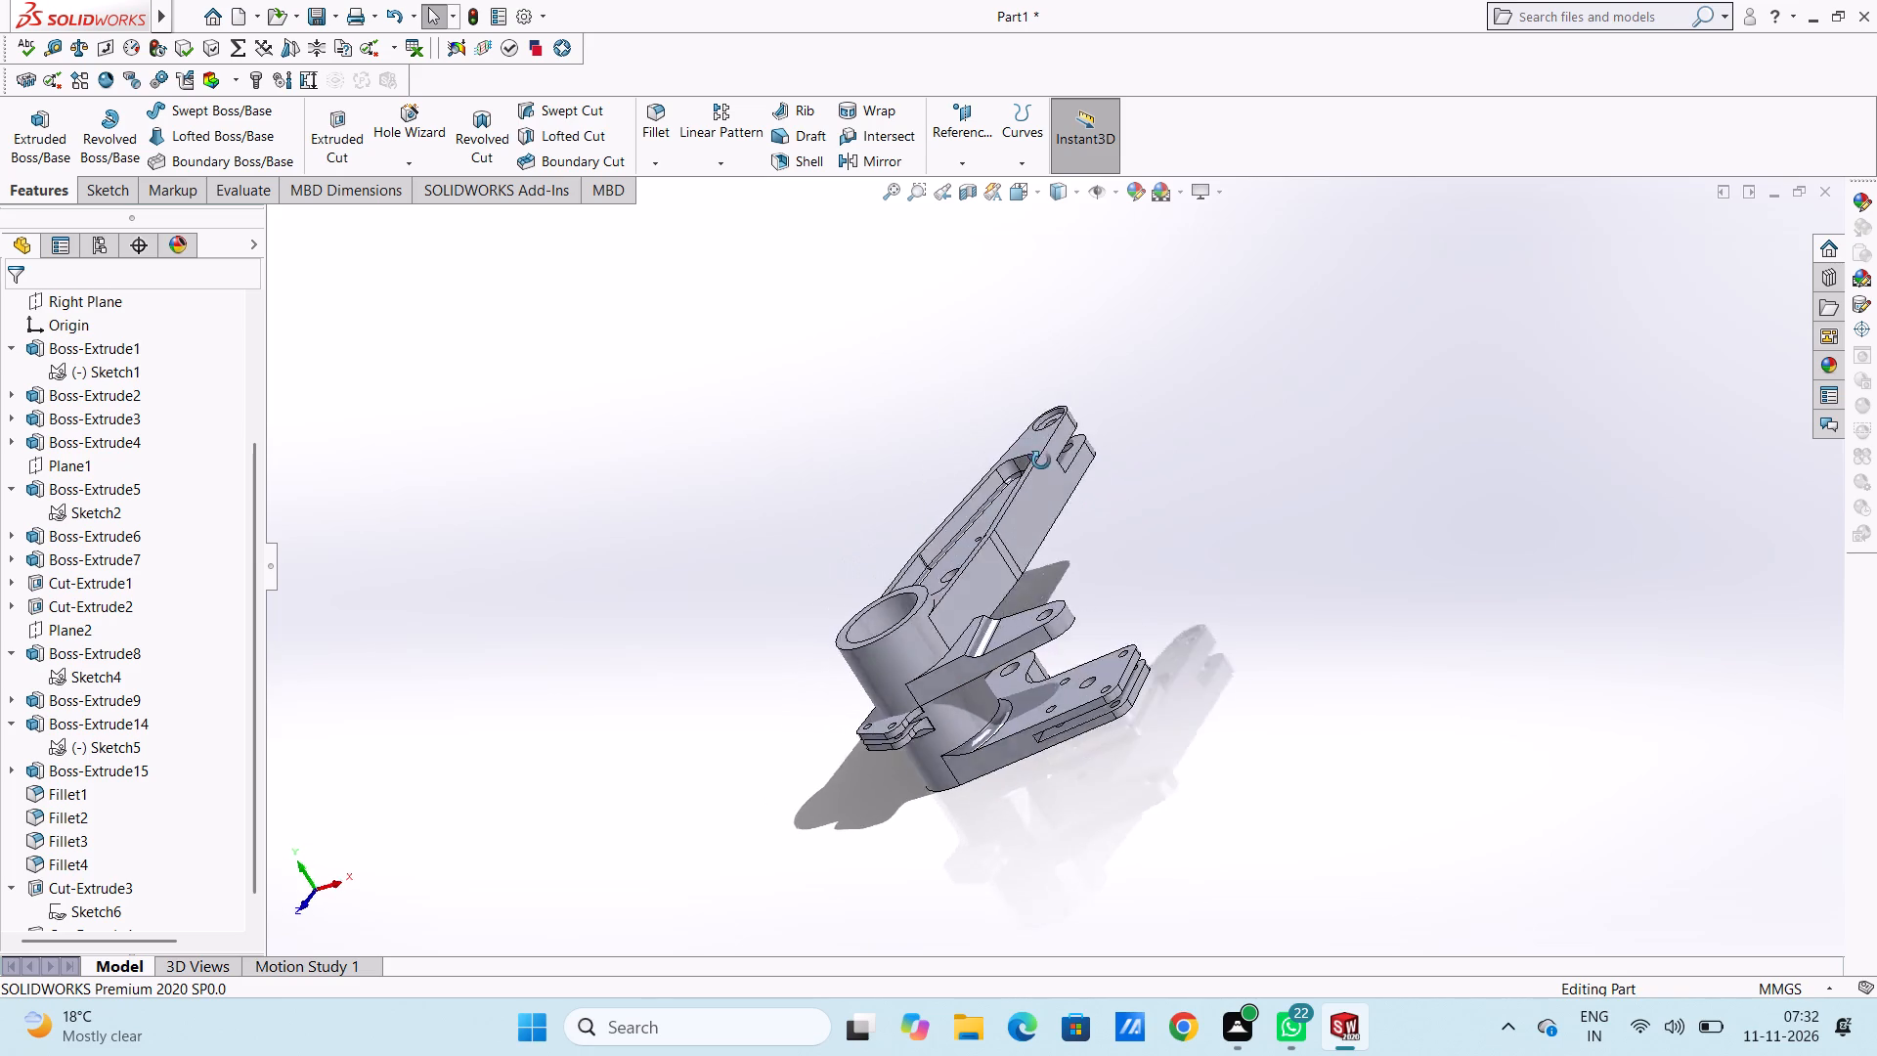
Chamfer the inner bore edges at both ends of the main cylindrical boss at 1 mm and 45 degrees.
{"action": "middle_click_drag", "start_coordinate": [1041, 461], "coordinate": [1124, 479]}
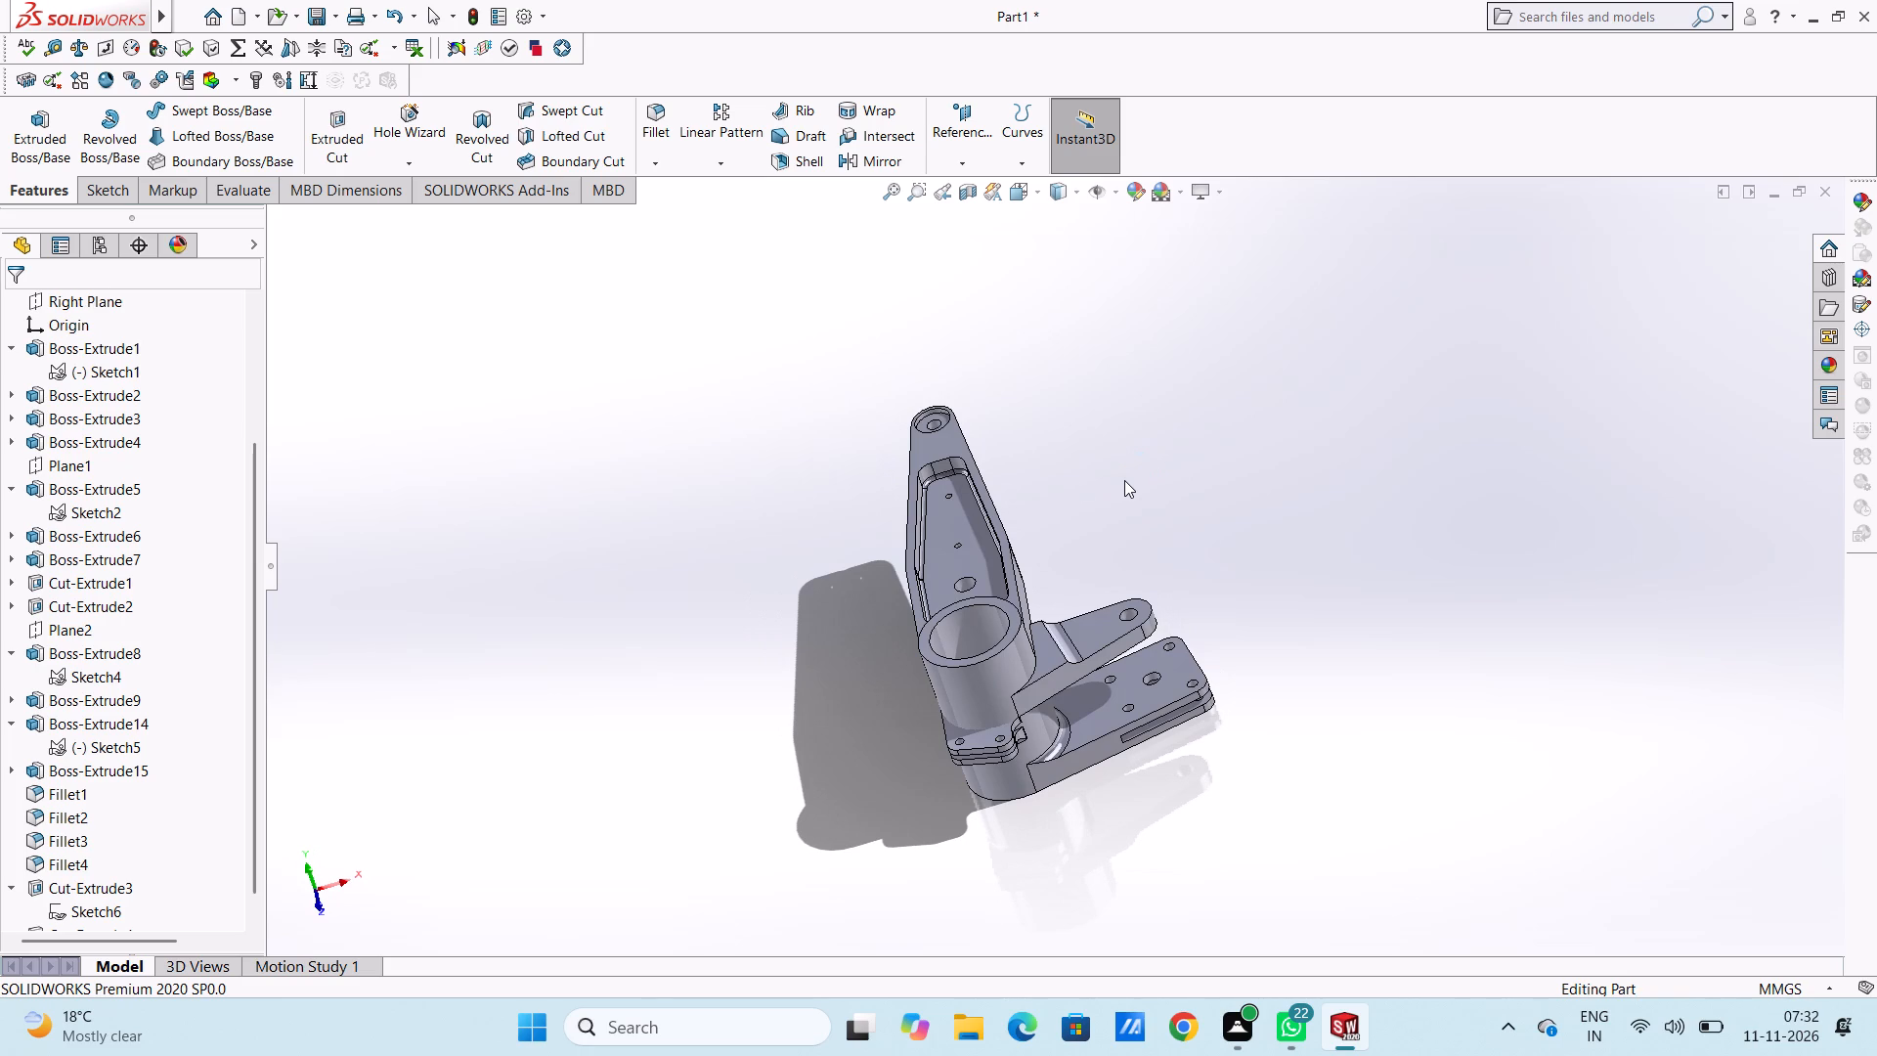
{"action": "middle_click_drag", "start_coordinate": [1171, 517], "coordinate": [1089, 584]}
{"action": "scroll", "coordinate": [1089, 584], "scroll_direction": "down", "scroll_amount": 1}
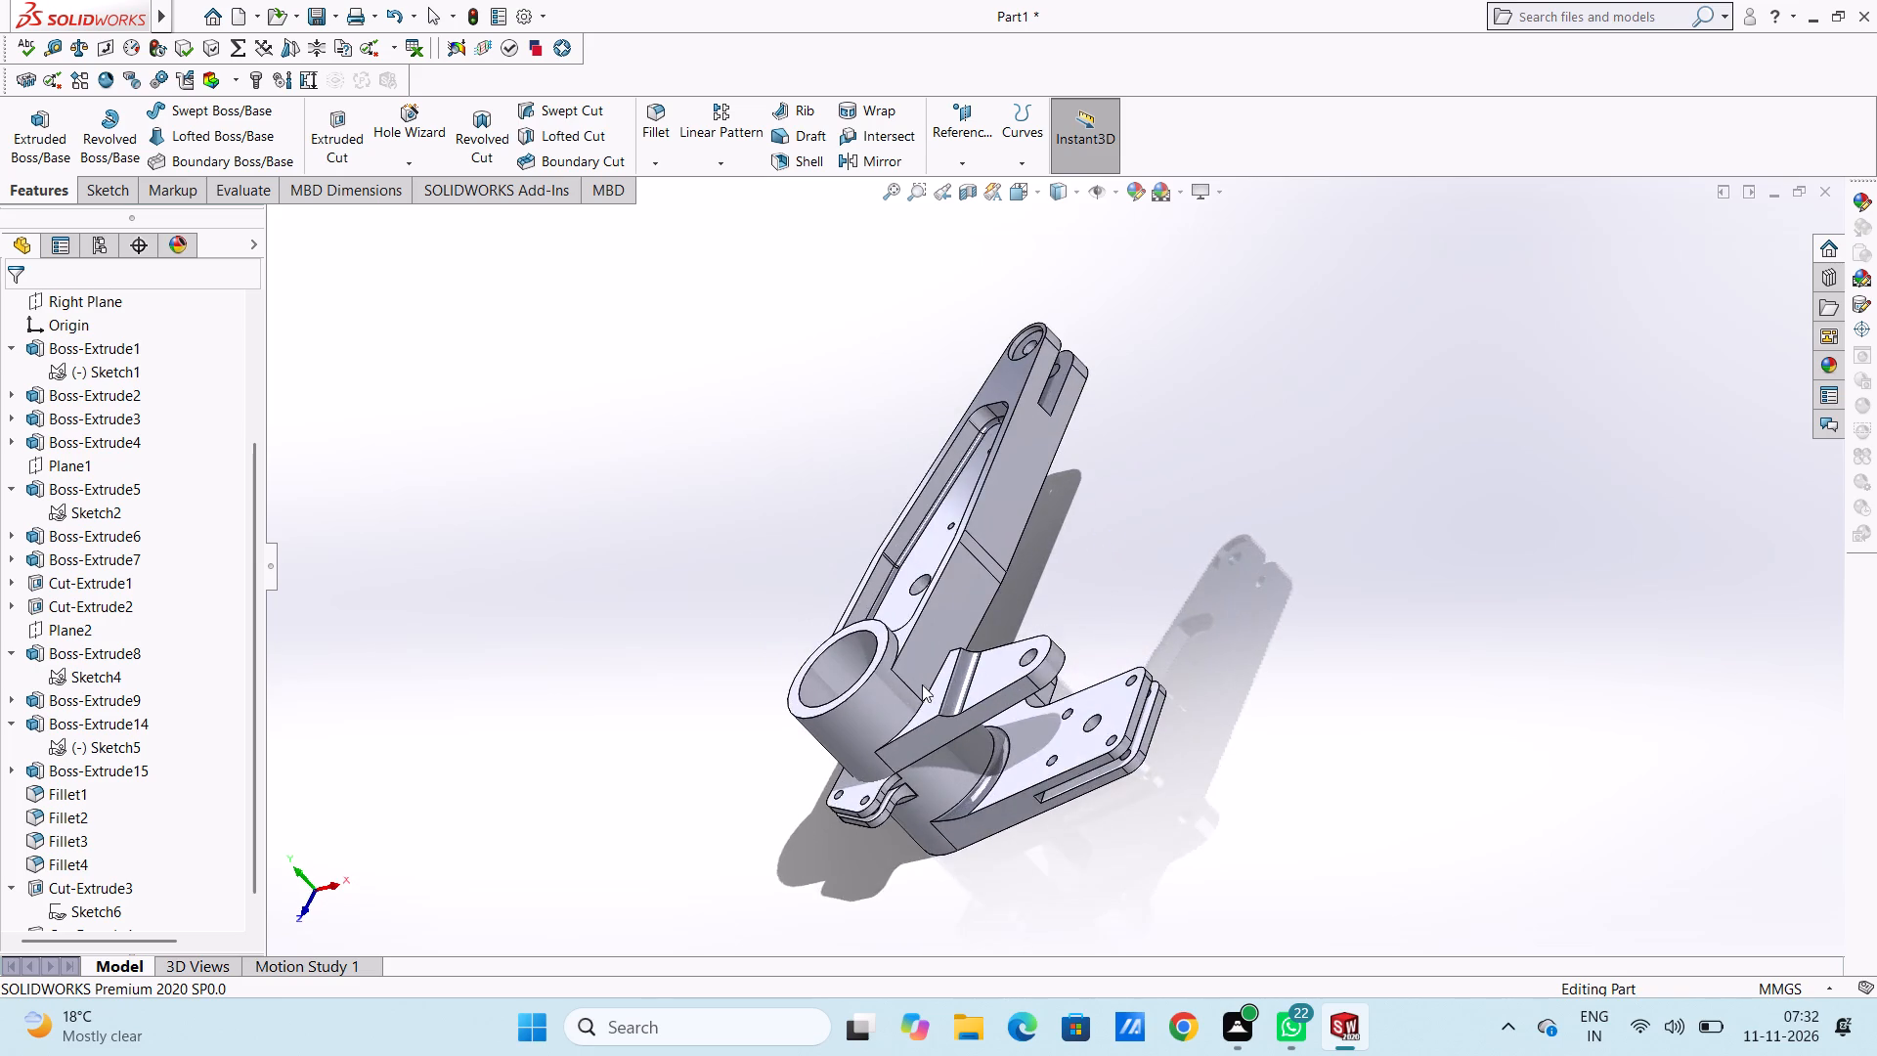
{"action": "scroll", "coordinate": [851, 726], "scroll_direction": "down", "scroll_amount": 5}
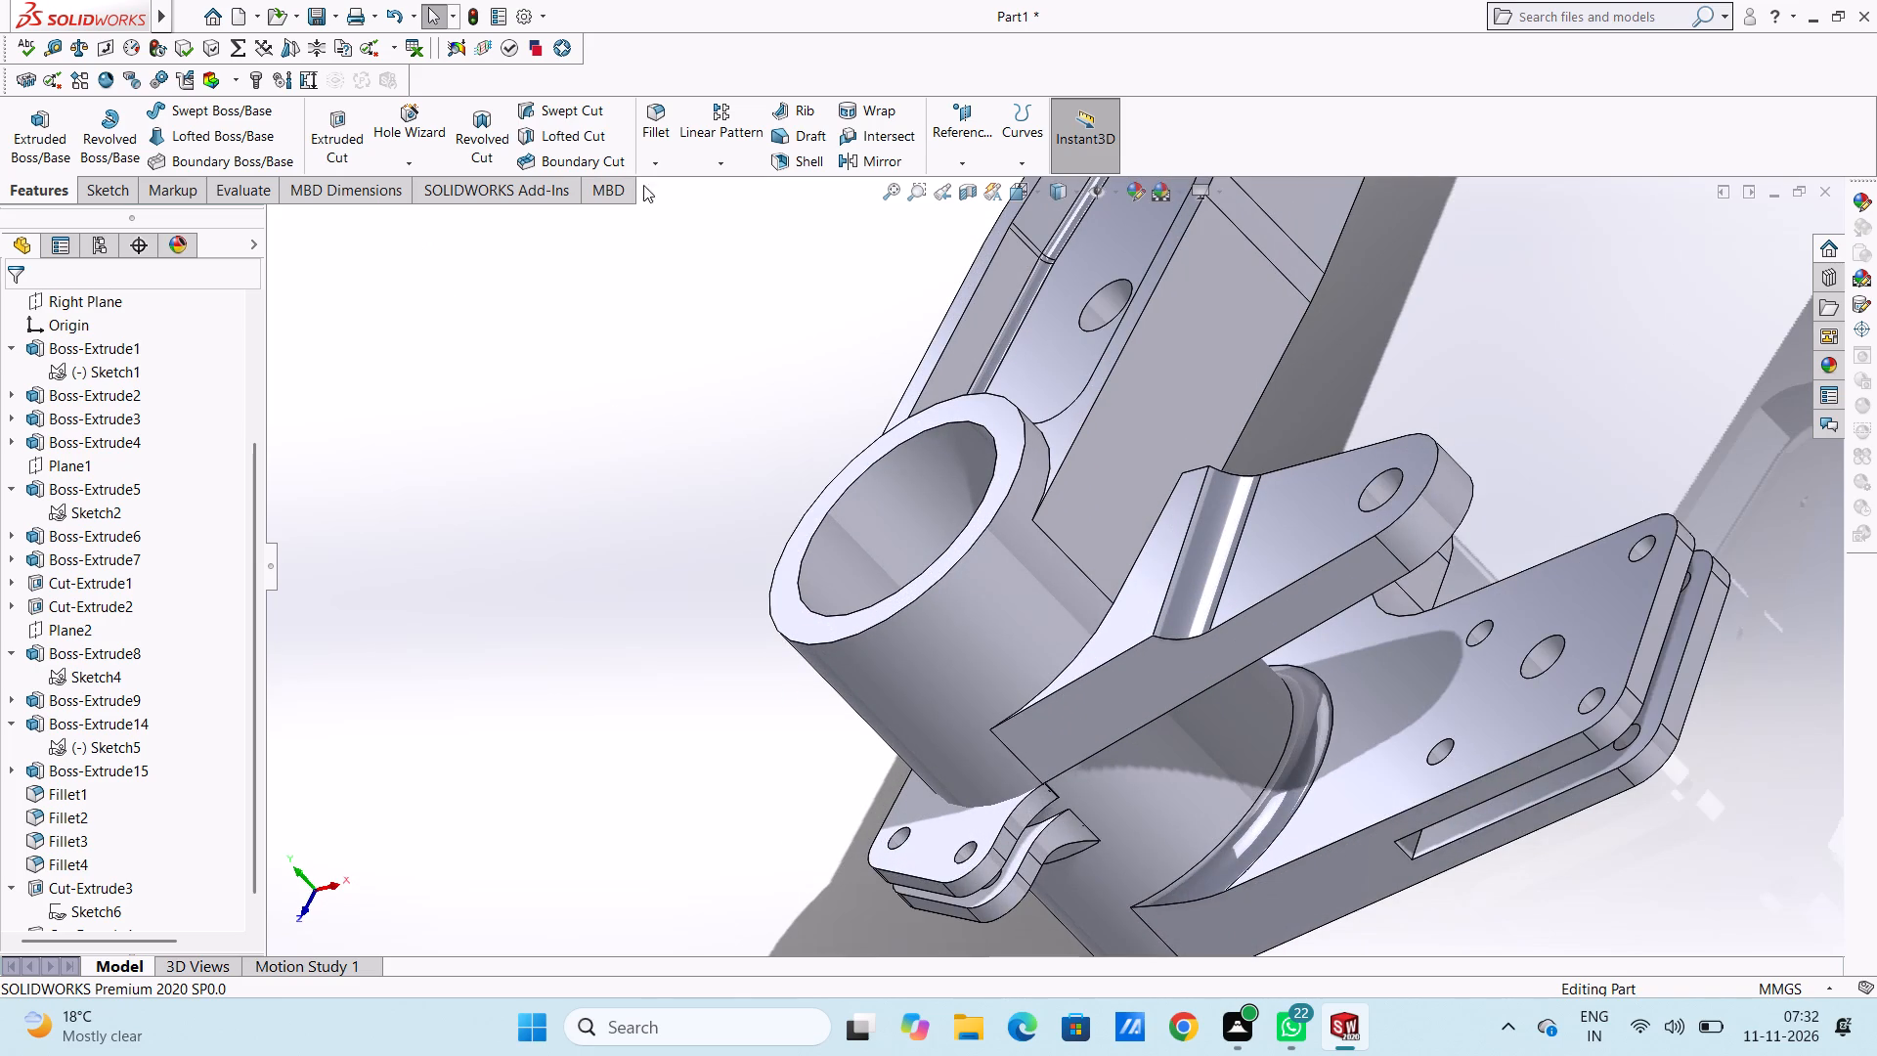
{"action": "left_click", "coordinate": [661, 168]}
{"action": "left_click", "coordinate": [695, 212]}
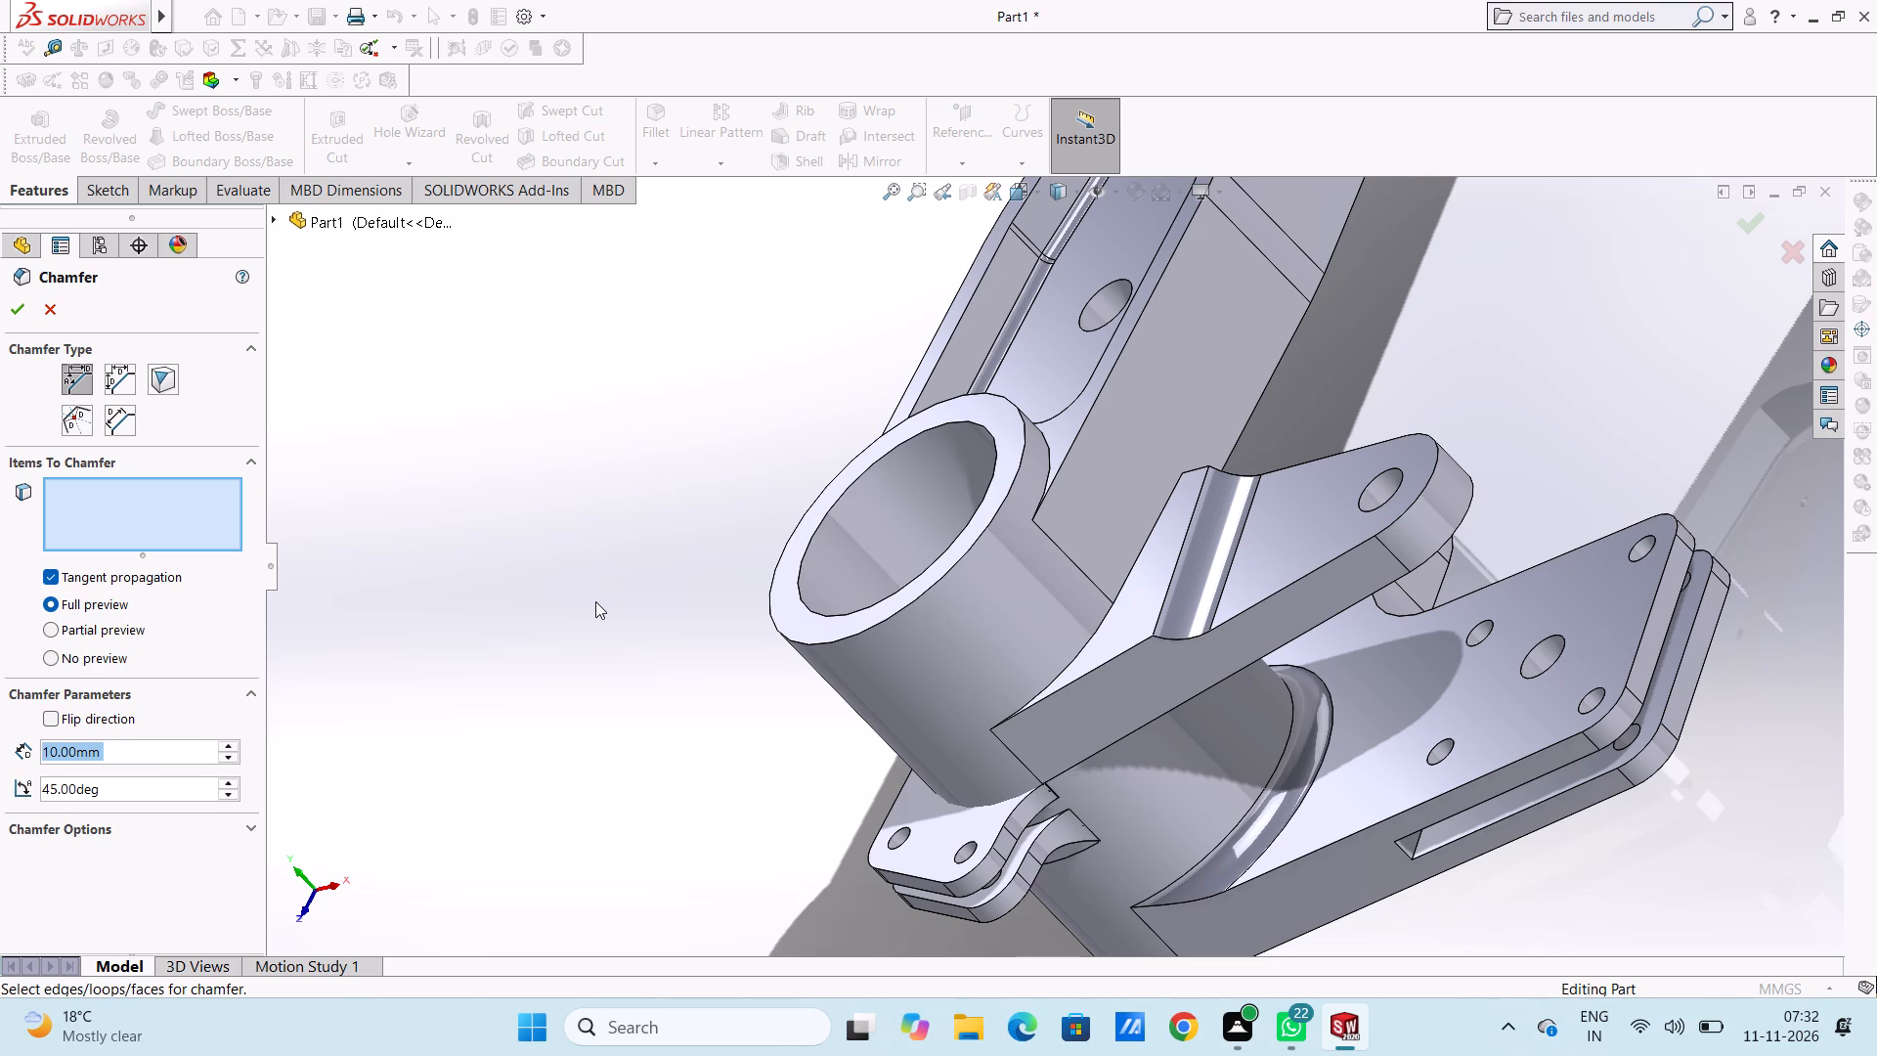
{"action": "key", "text": "1"}
{"action": "key", "text": "Return"}
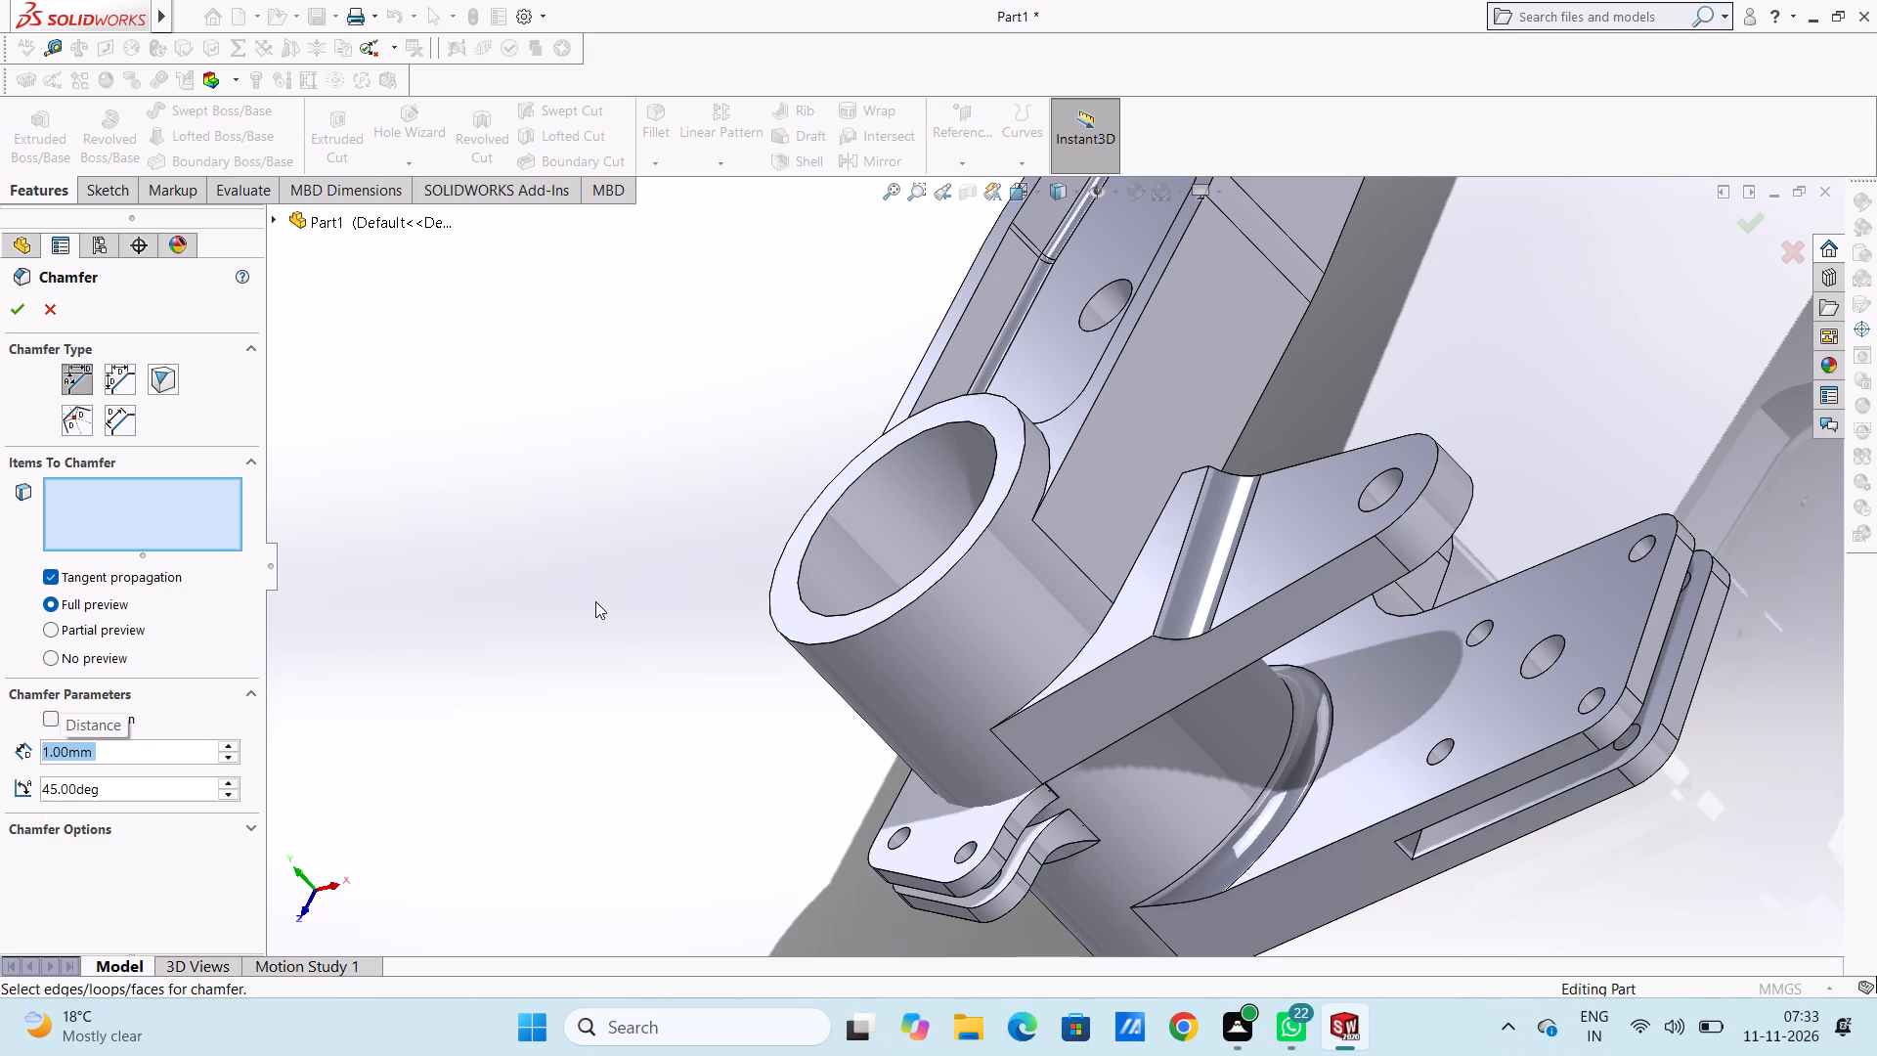
{"action": "left_click", "coordinate": [816, 530]}
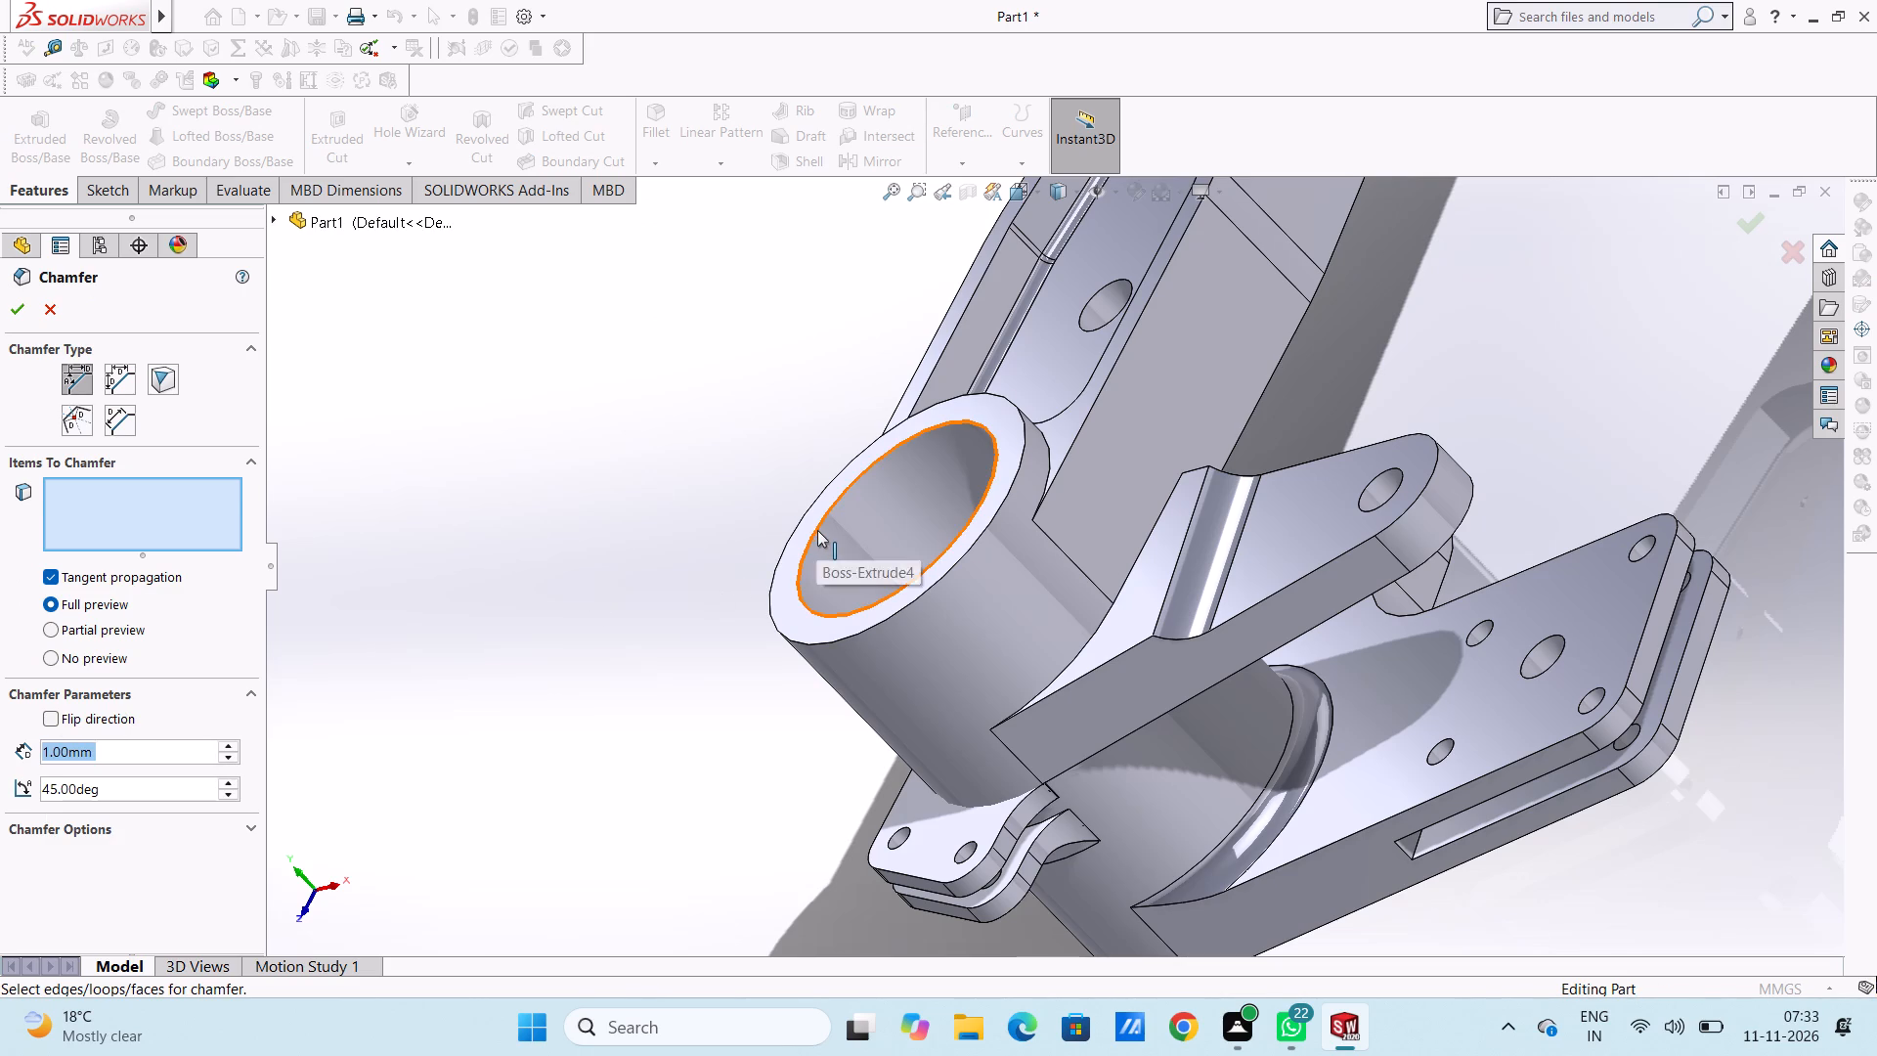
{"action": "scroll", "coordinate": [1111, 586], "scroll_direction": "up", "scroll_amount": 5}
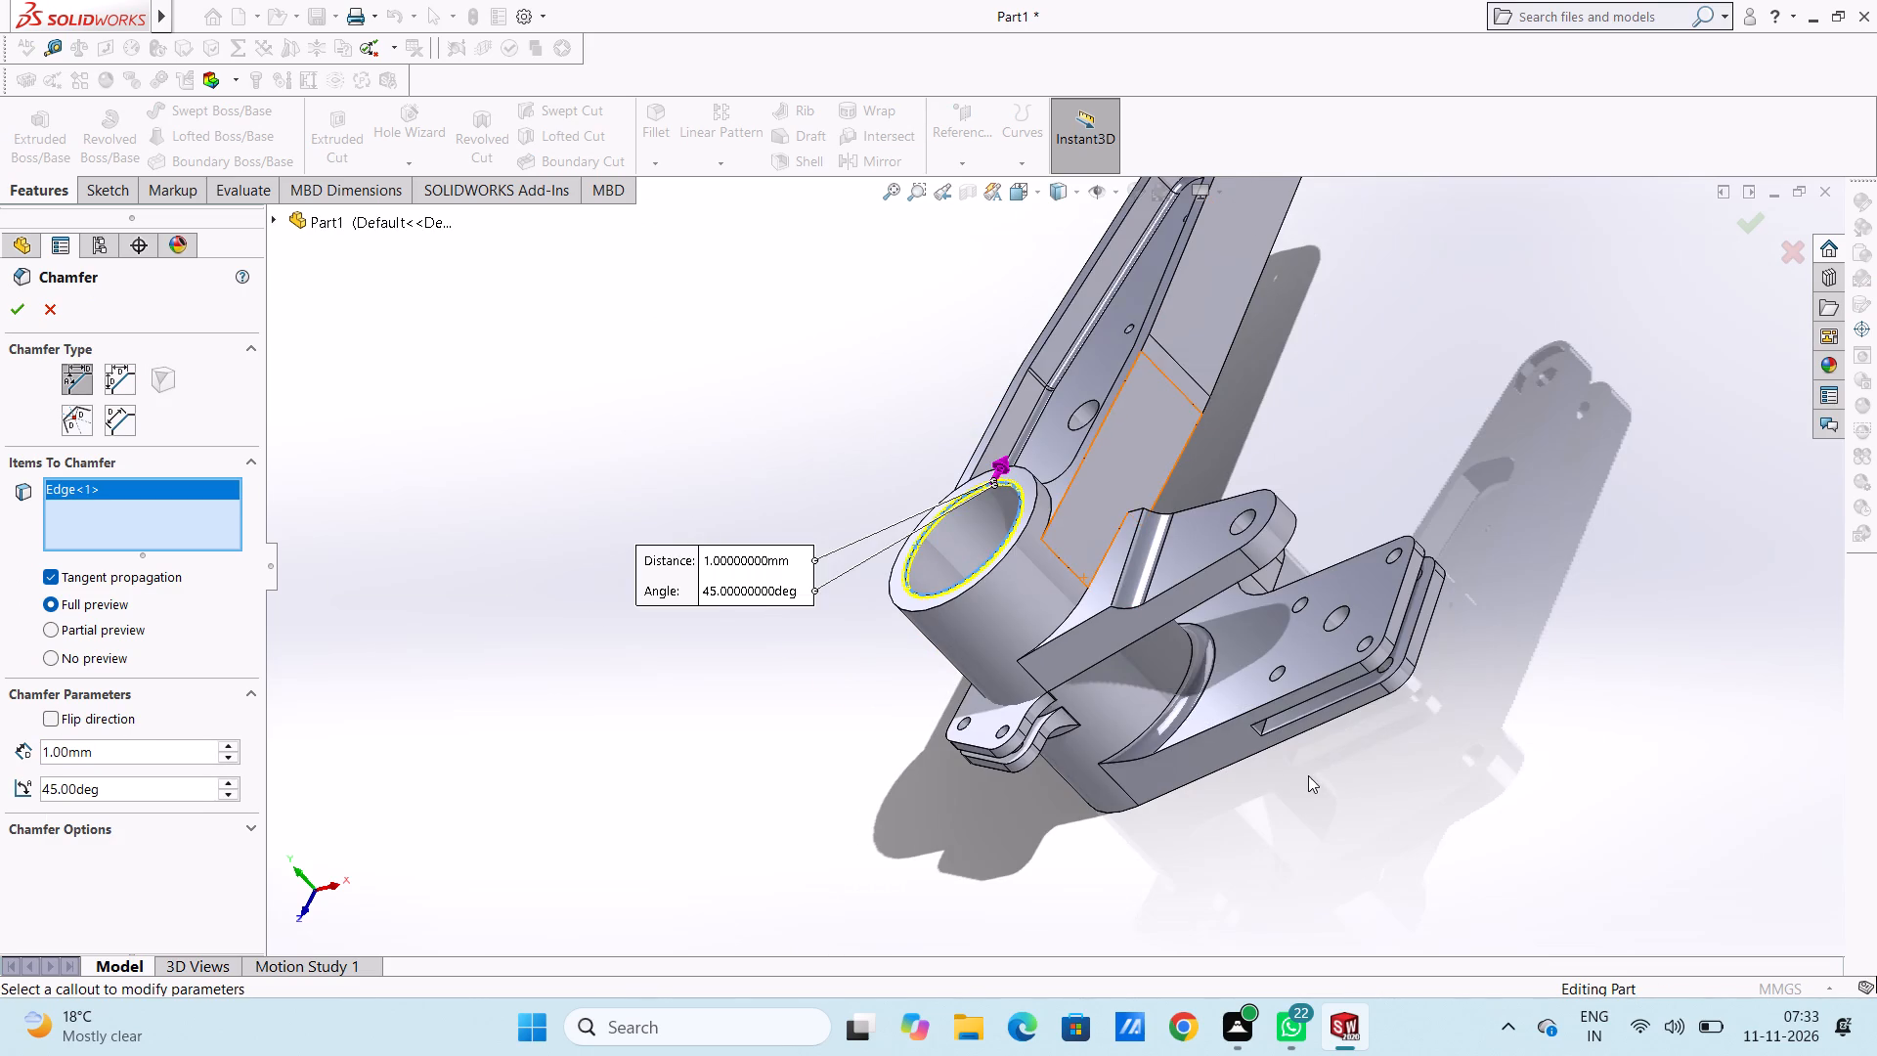
{"action": "middle_click_drag", "start_coordinate": [1309, 775], "coordinate": [1228, 656]}
{"action": "scroll", "coordinate": [1263, 820], "scroll_direction": "down", "scroll_amount": 5}
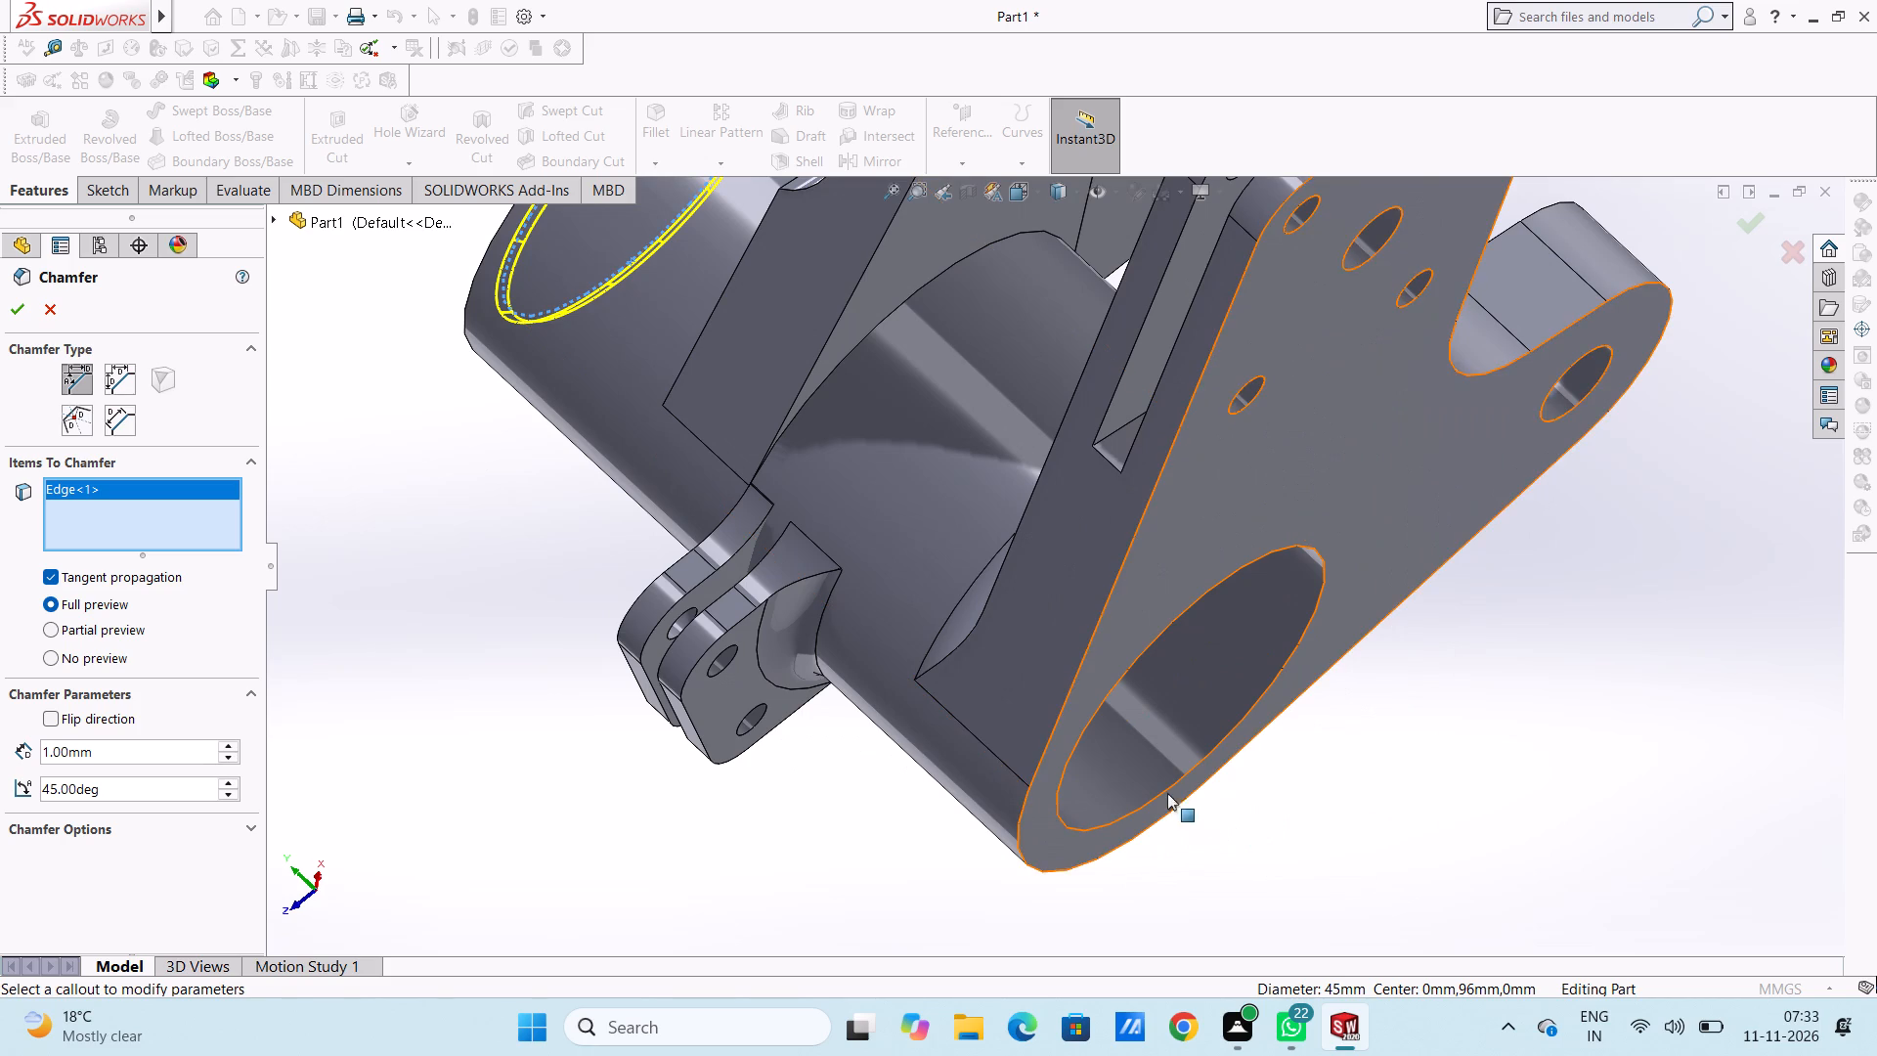
{"action": "left_click", "coordinate": [1166, 789]}
{"action": "scroll", "coordinate": [950, 809], "scroll_direction": "up", "scroll_amount": 6}
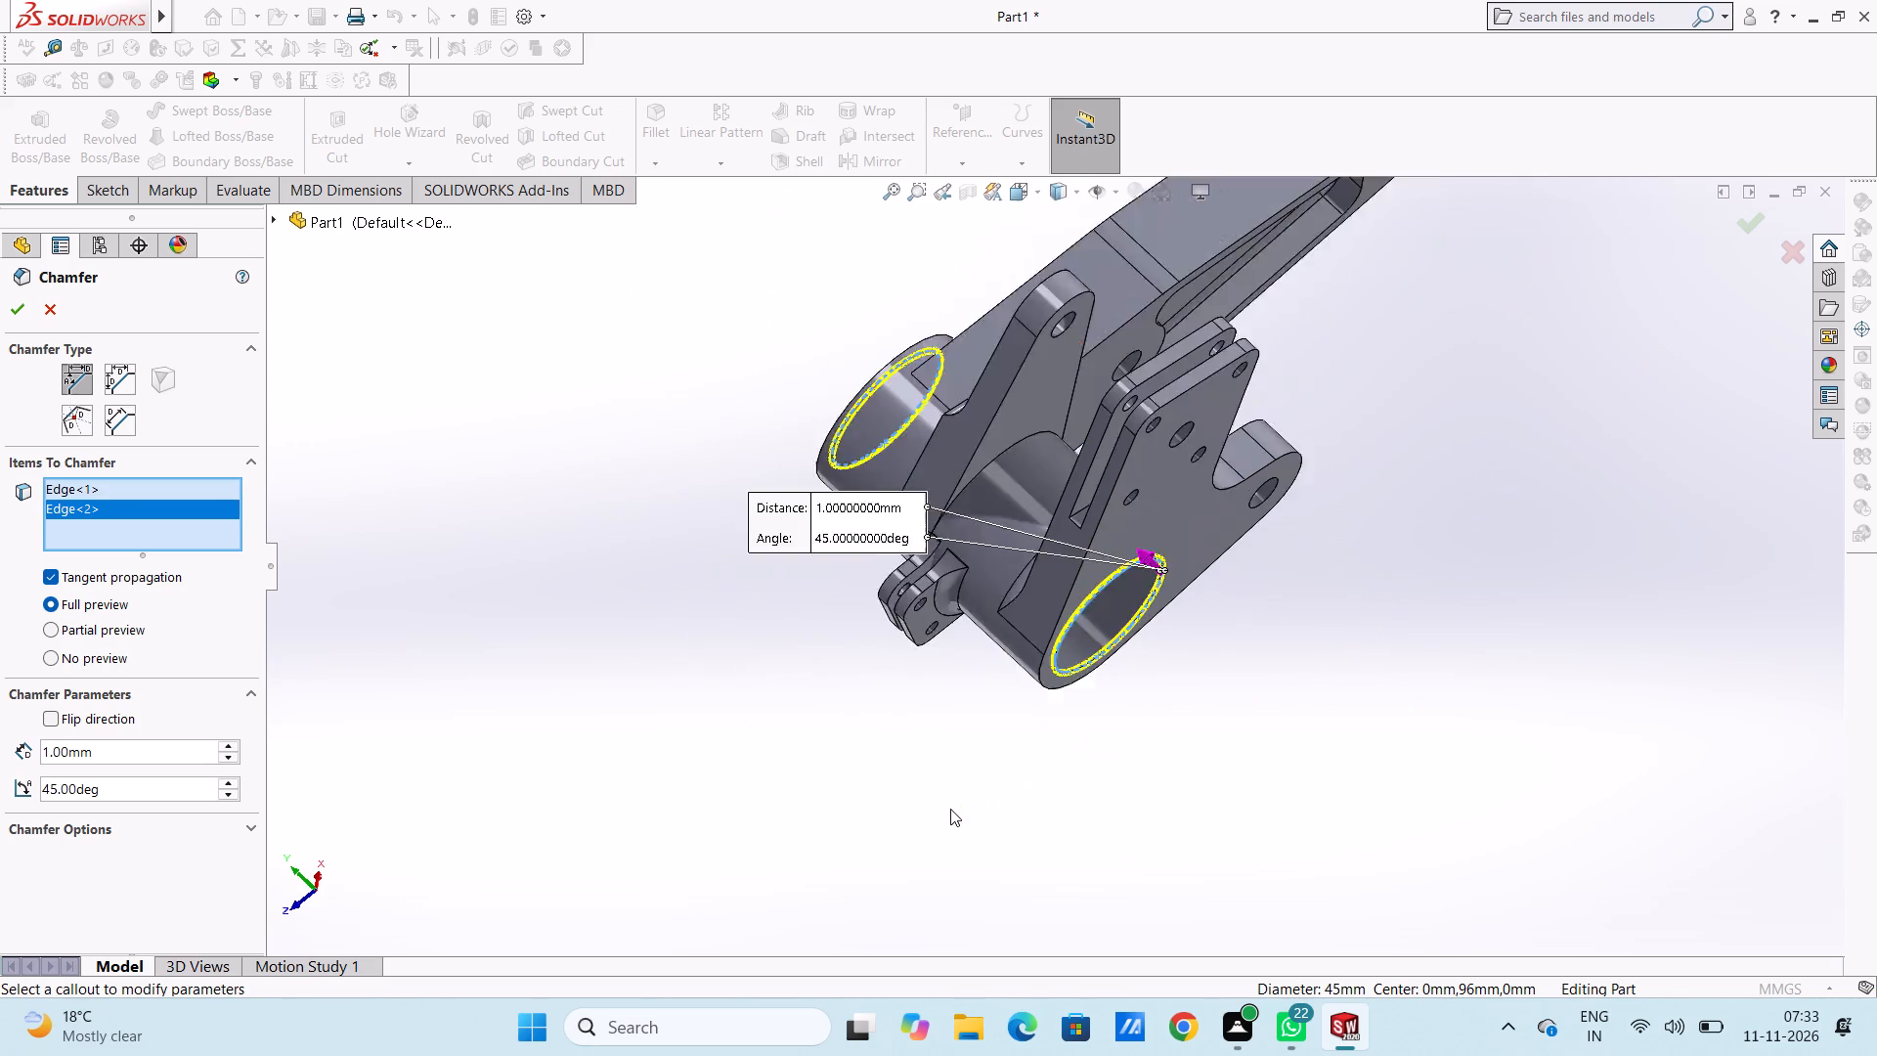
{"action": "scroll", "coordinate": [950, 809], "scroll_direction": "up", "scroll_amount": 2}
{"action": "left_click", "coordinate": [19, 310]}
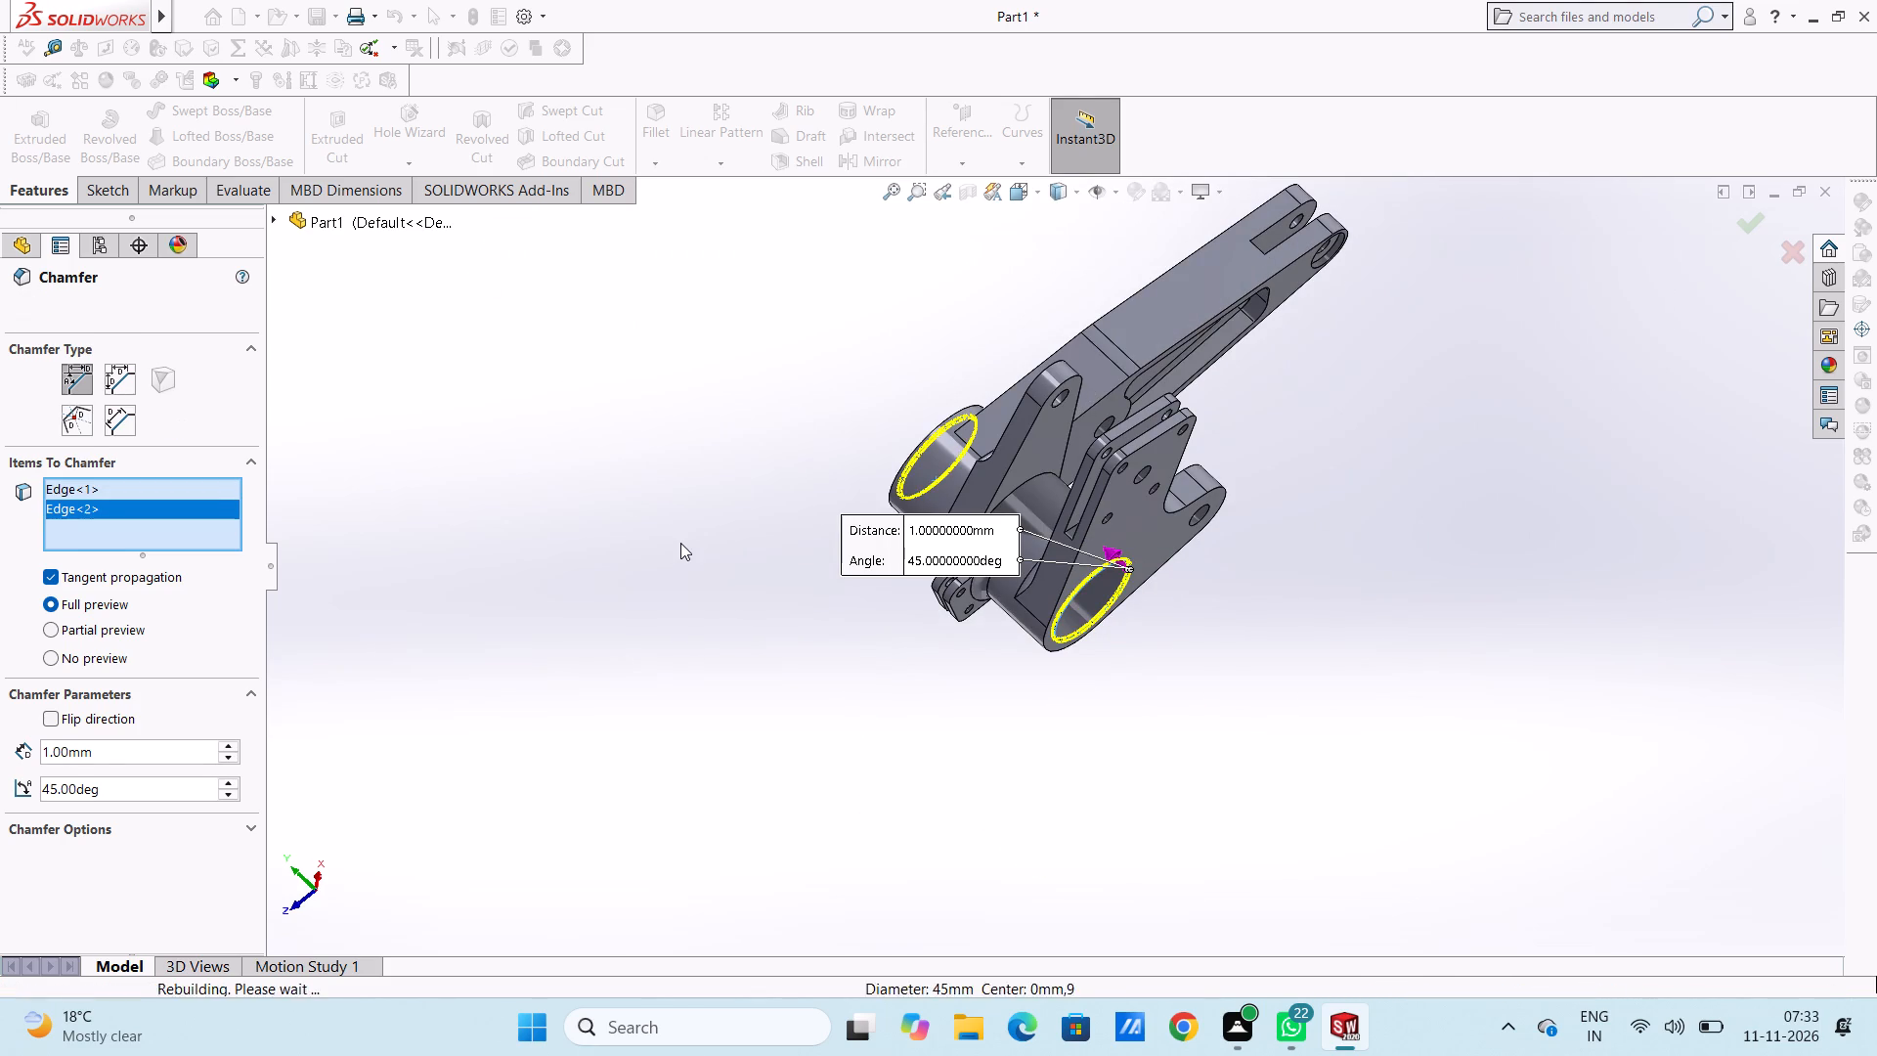
{"action": "left_click", "coordinate": [681, 544]}
Examine the chamfered bore of the cylindrical boss and the surrounding arms of the bracket from several angles.
{"action": "scroll", "coordinate": [893, 466], "scroll_direction": "up", "scroll_amount": 3}
{"action": "middle_click_drag", "start_coordinate": [1068, 397], "coordinate": [1241, 537]}
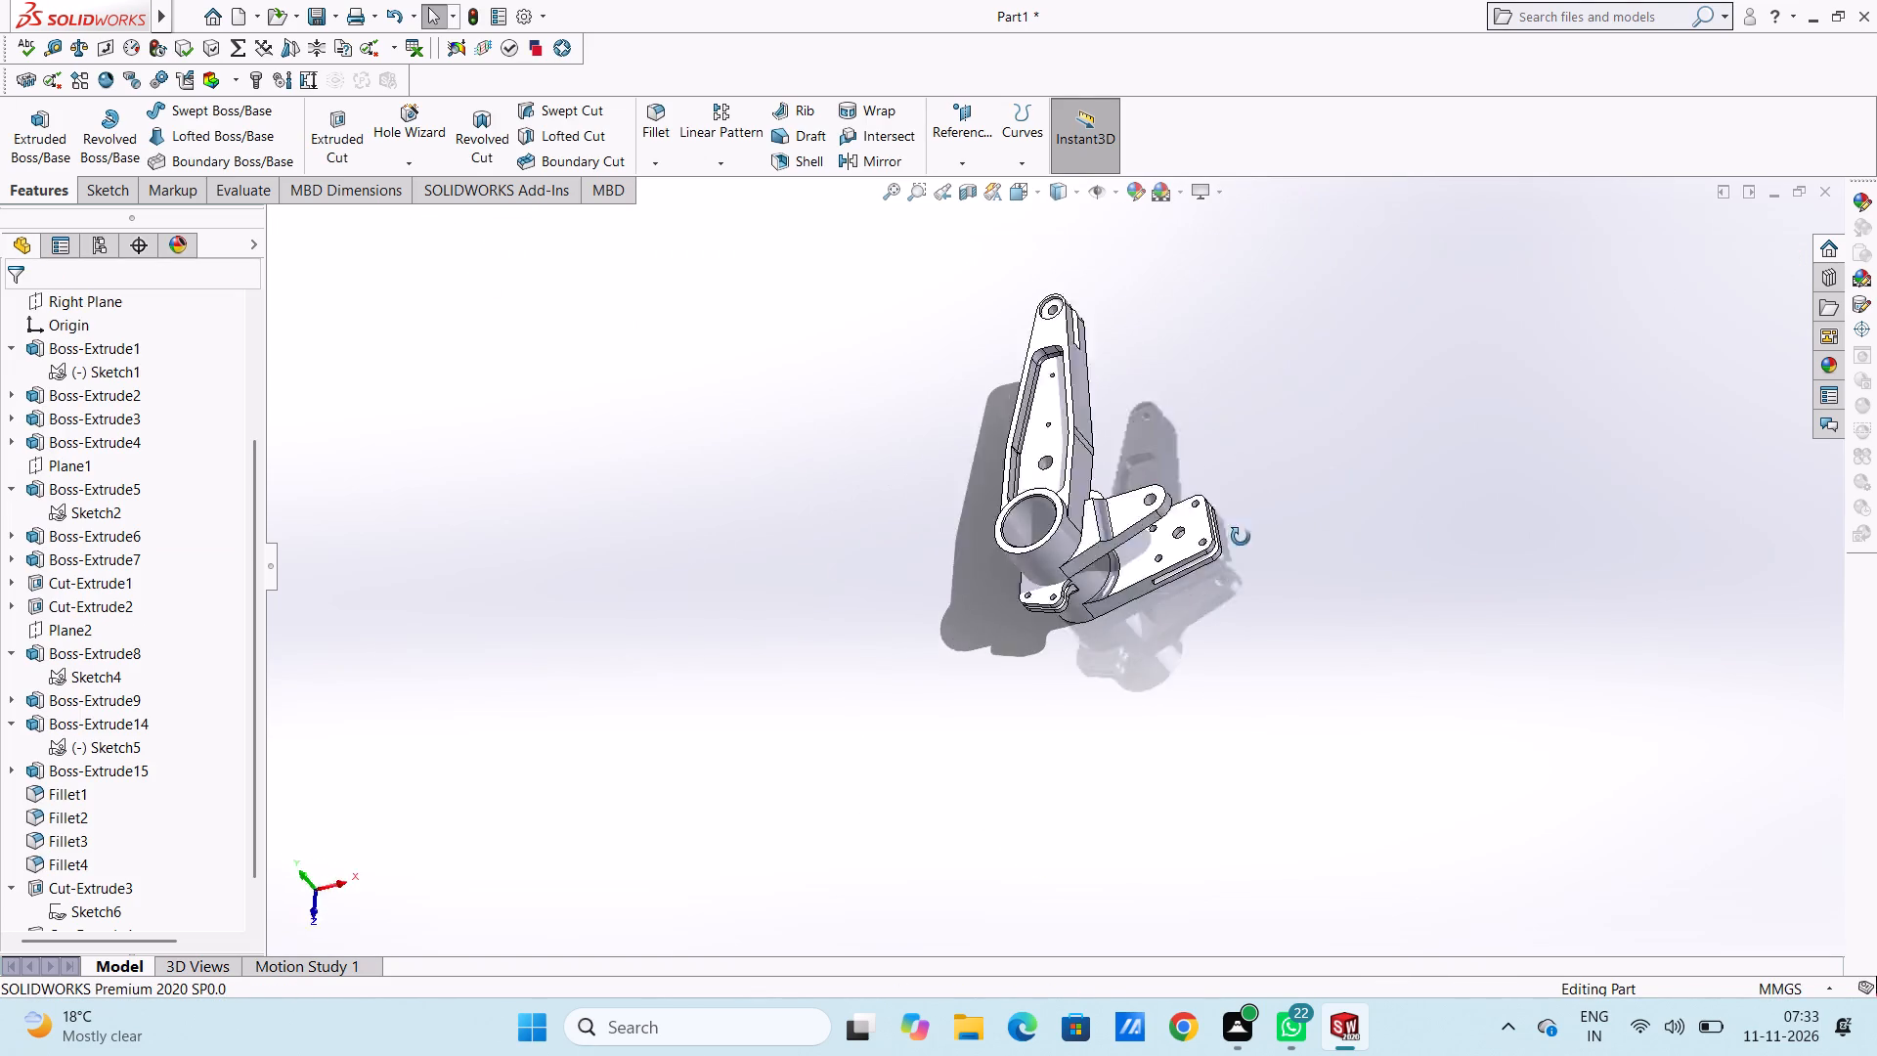
{"action": "middle_click_drag", "start_coordinate": [1241, 537], "coordinate": [1139, 498]}
{"action": "scroll", "coordinate": [1026, 452], "scroll_direction": "down", "scroll_amount": 6}
{"action": "middle_click_drag", "start_coordinate": [951, 584], "coordinate": [989, 551]}
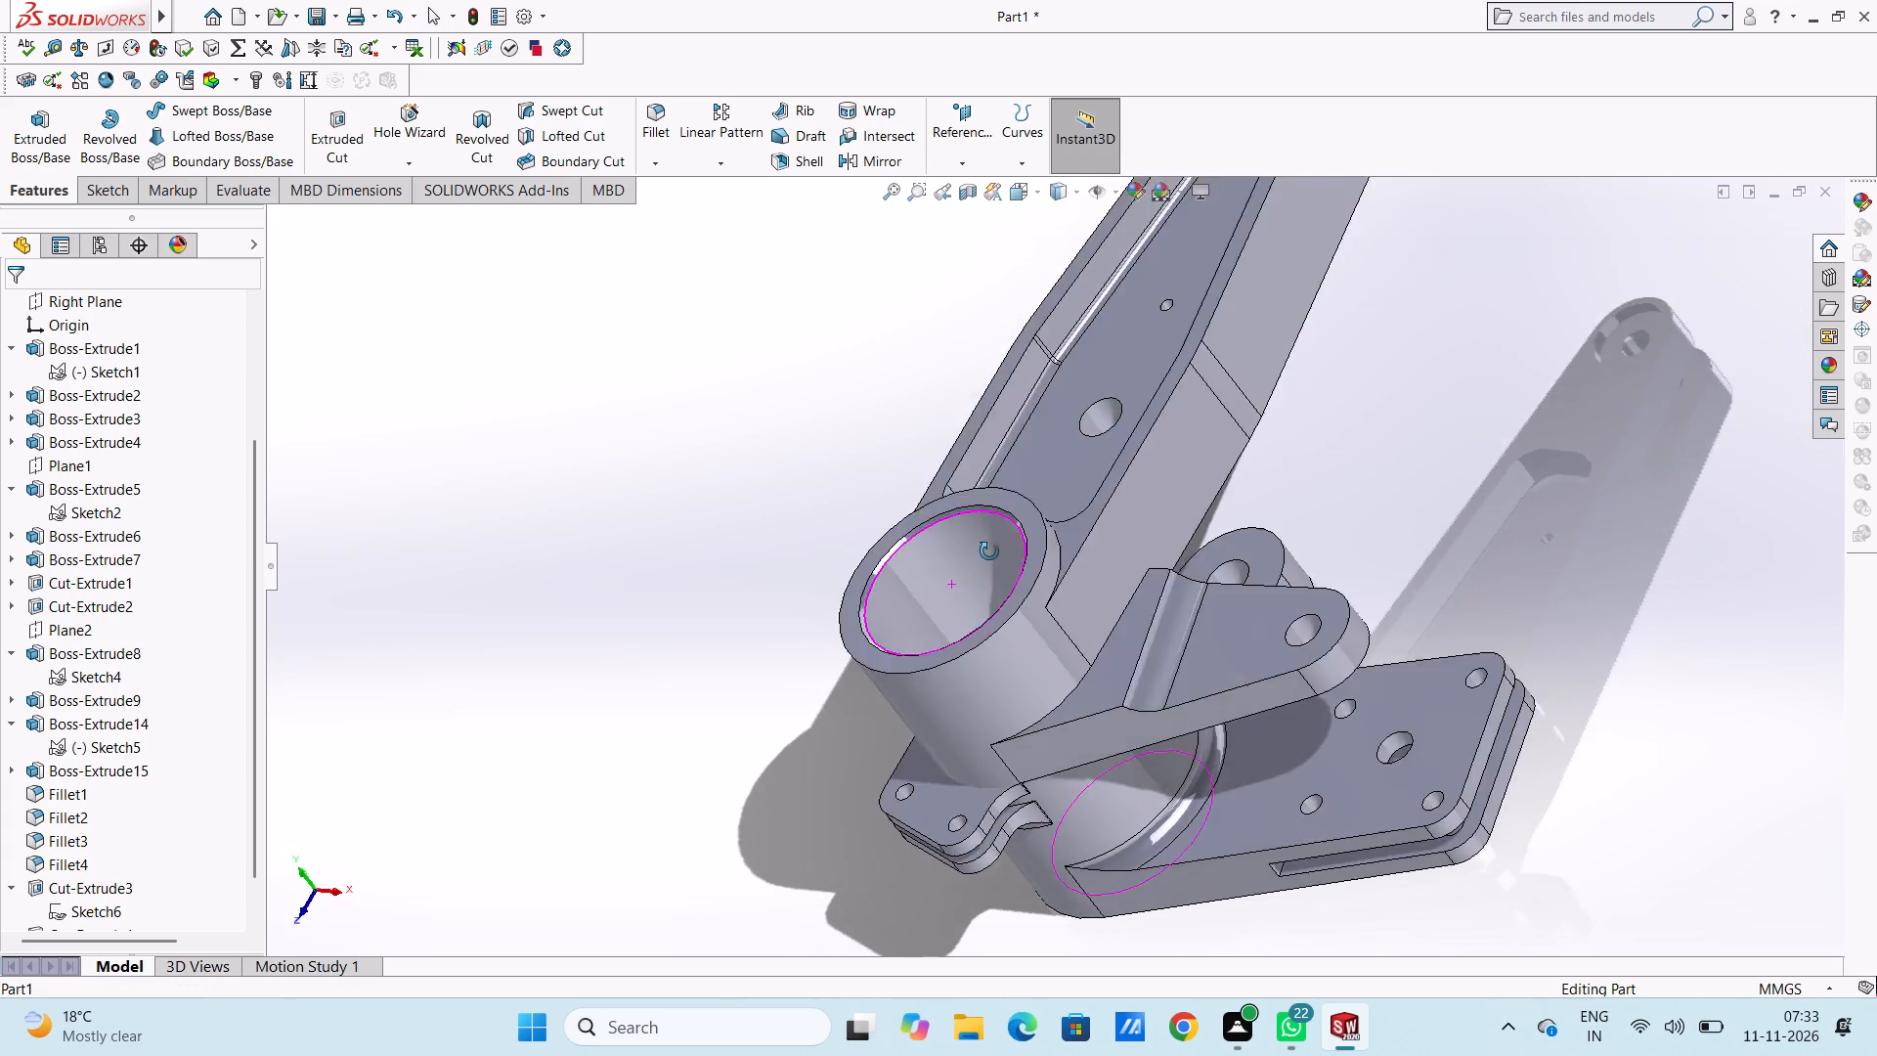
{"action": "middle_click_drag", "start_coordinate": [989, 551], "coordinate": [927, 536]}
{"action": "scroll", "coordinate": [1359, 545], "scroll_direction": "up", "scroll_amount": 5}
{"action": "scroll", "coordinate": [1244, 531], "scroll_direction": "down", "scroll_amount": 3}
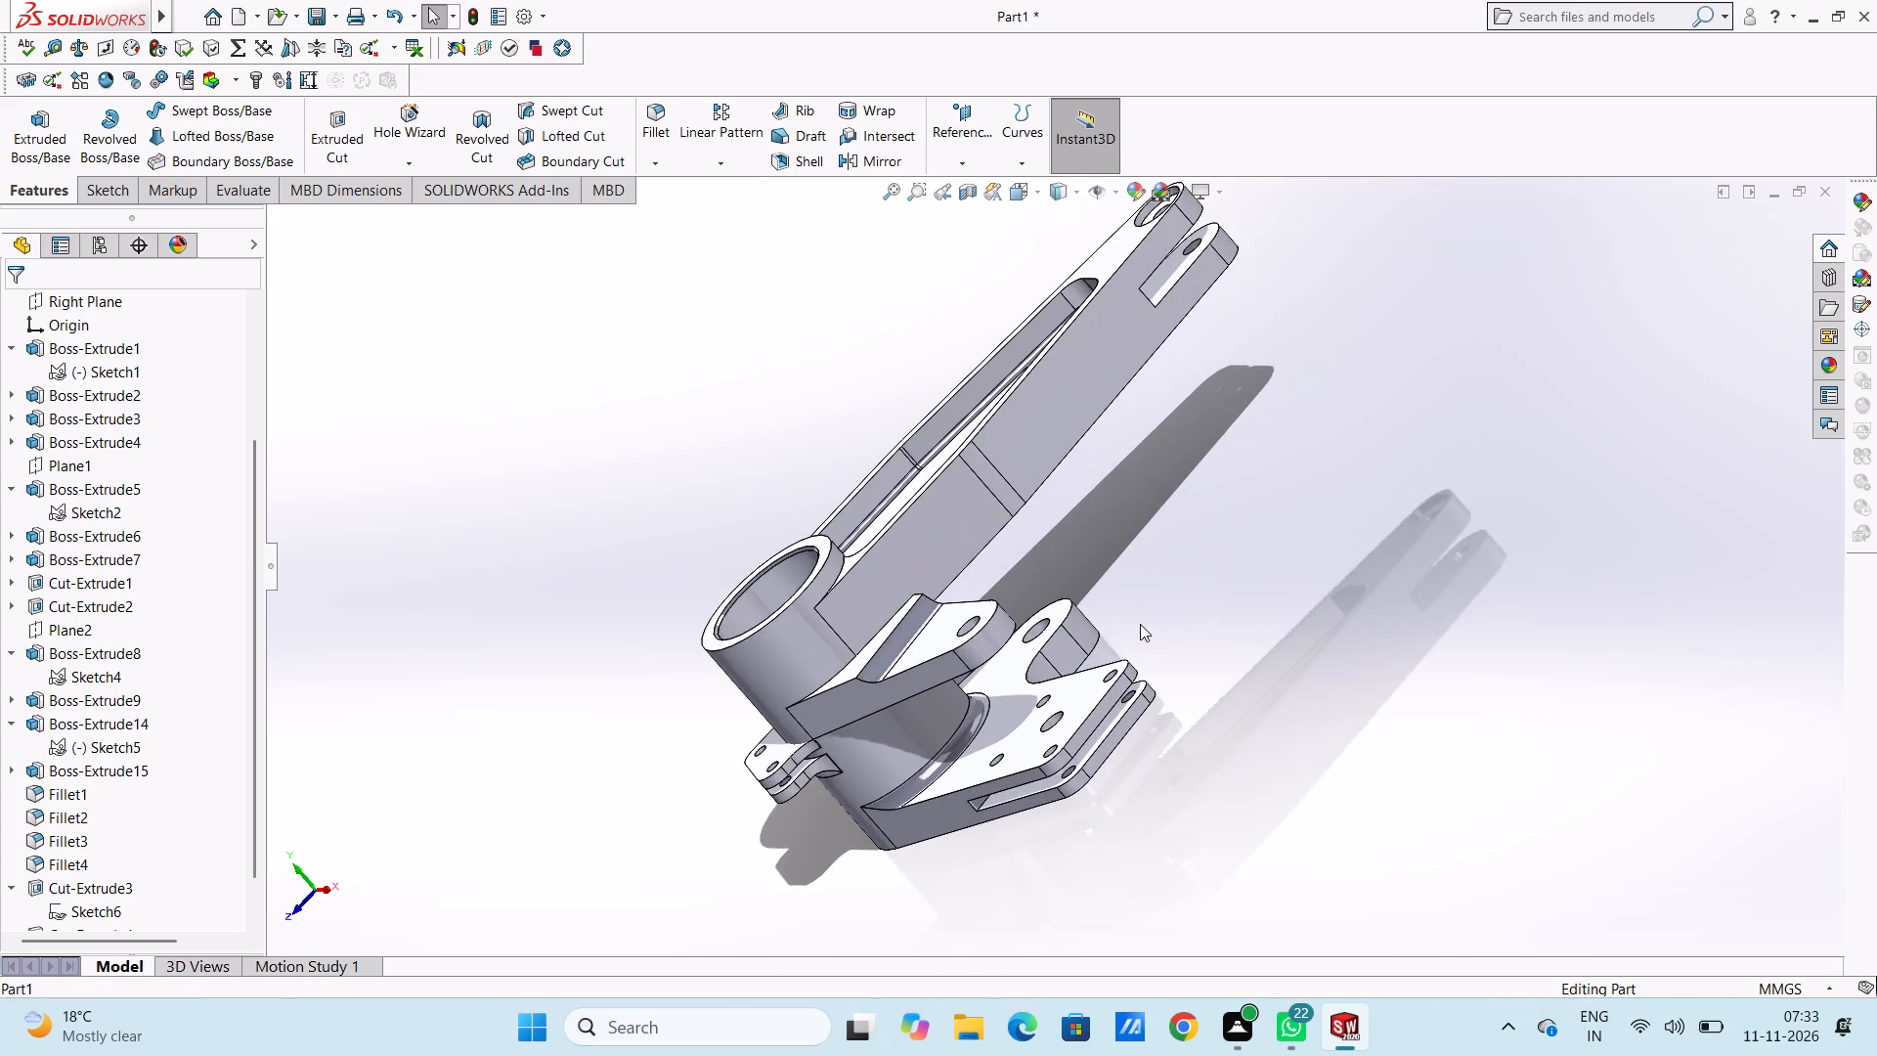
{"action": "middle_click_drag", "start_coordinate": [1150, 624], "coordinate": [1142, 615]}
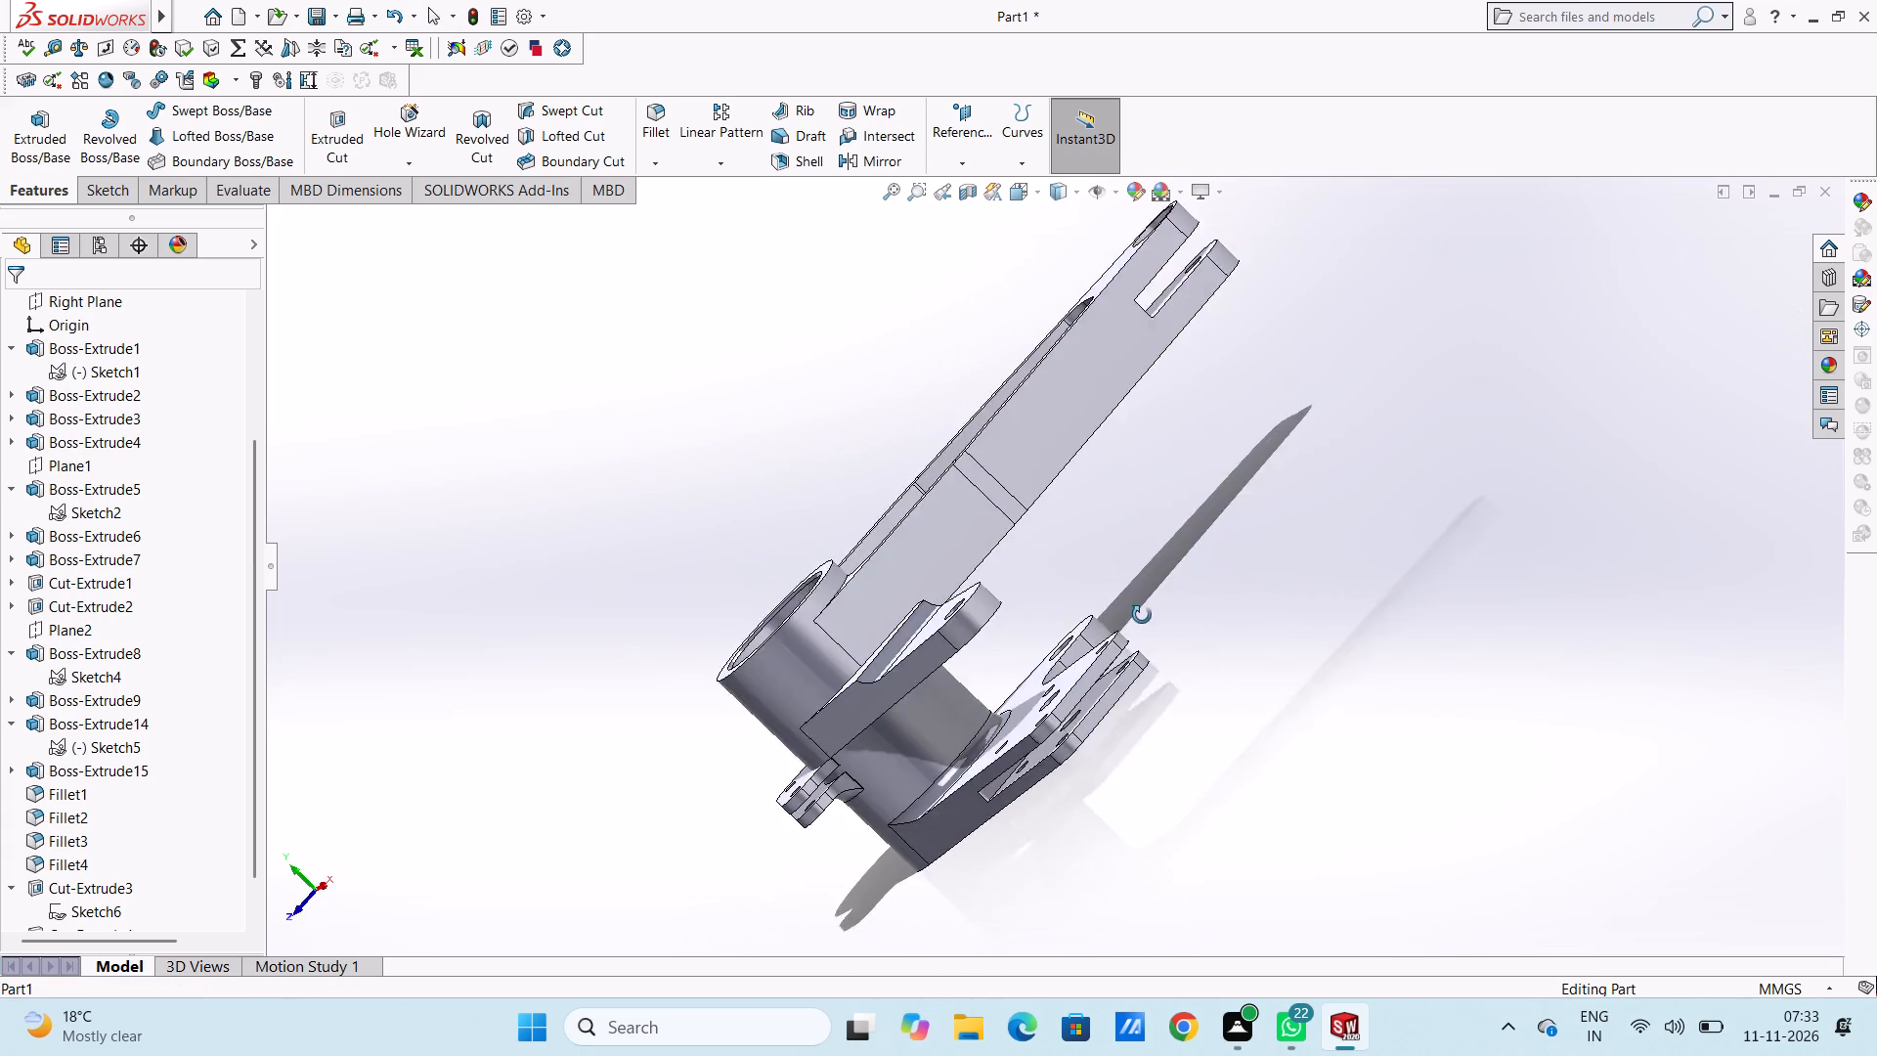
{"action": "middle_click_drag", "start_coordinate": [1142, 615], "coordinate": [1222, 677]}
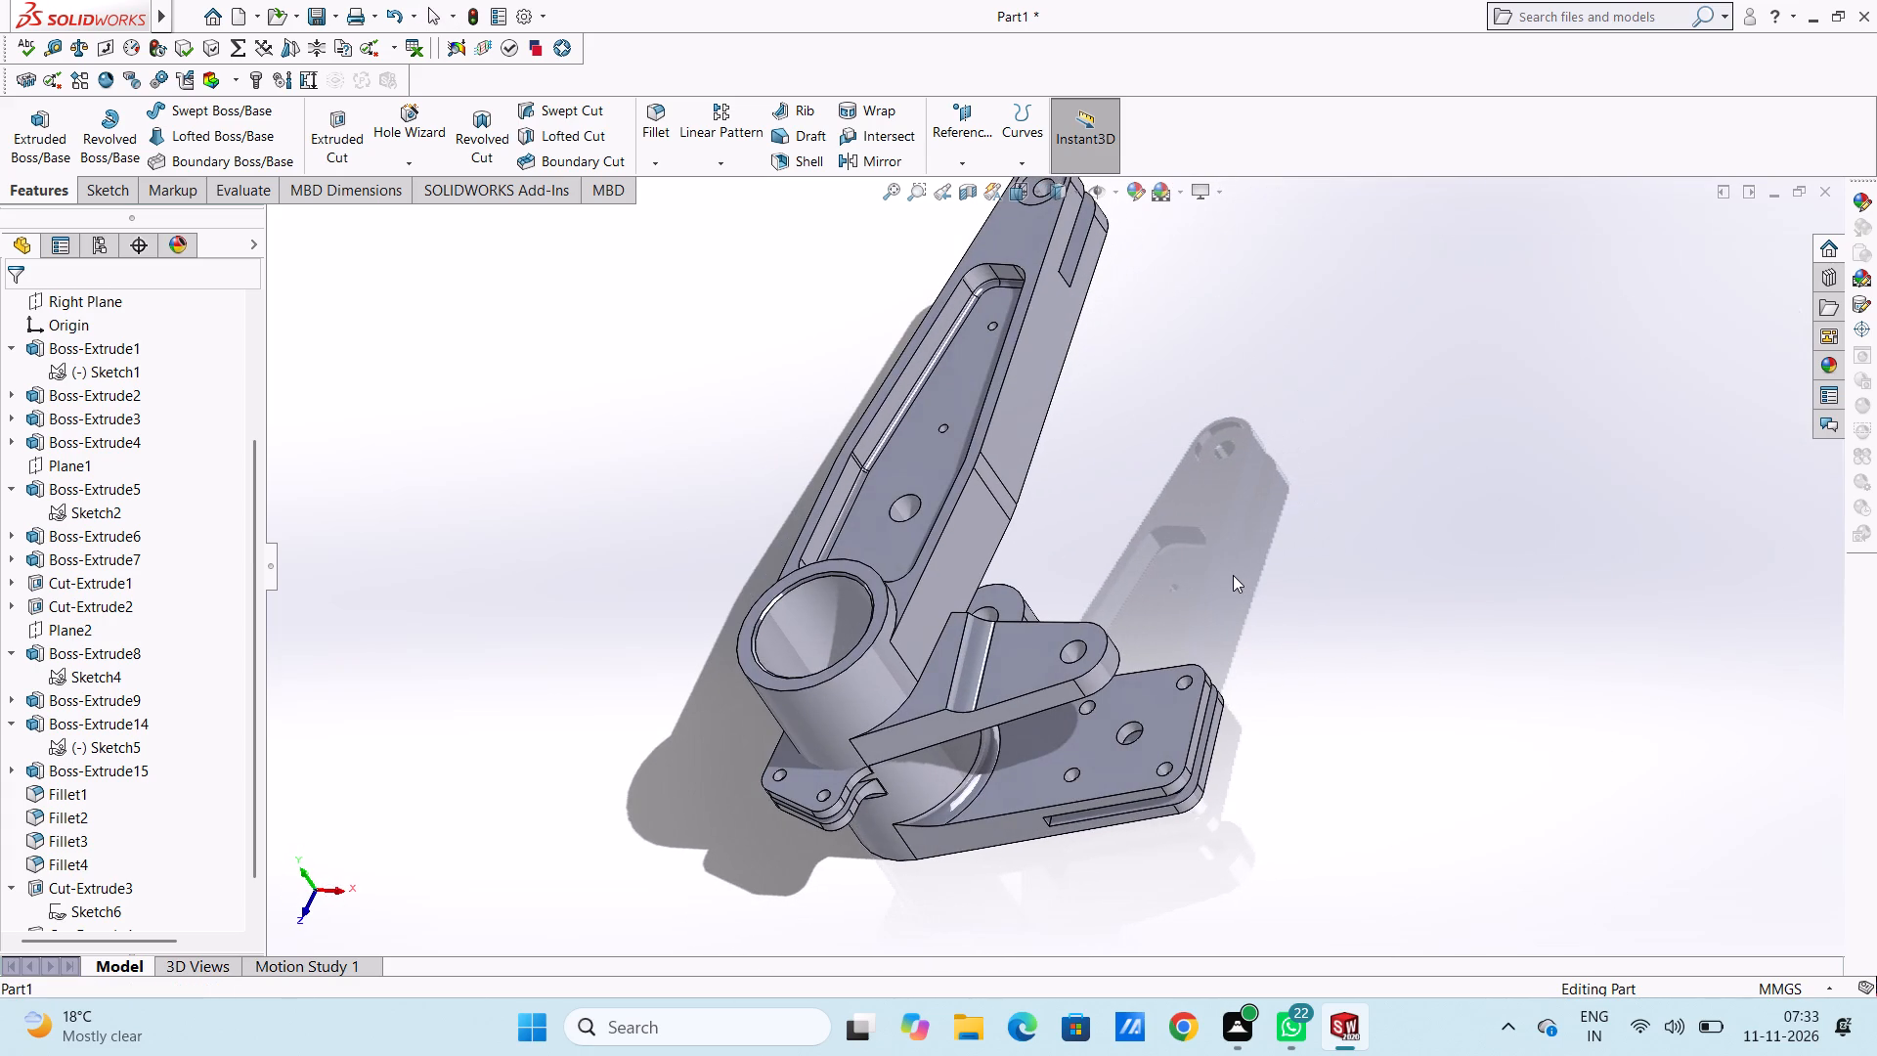
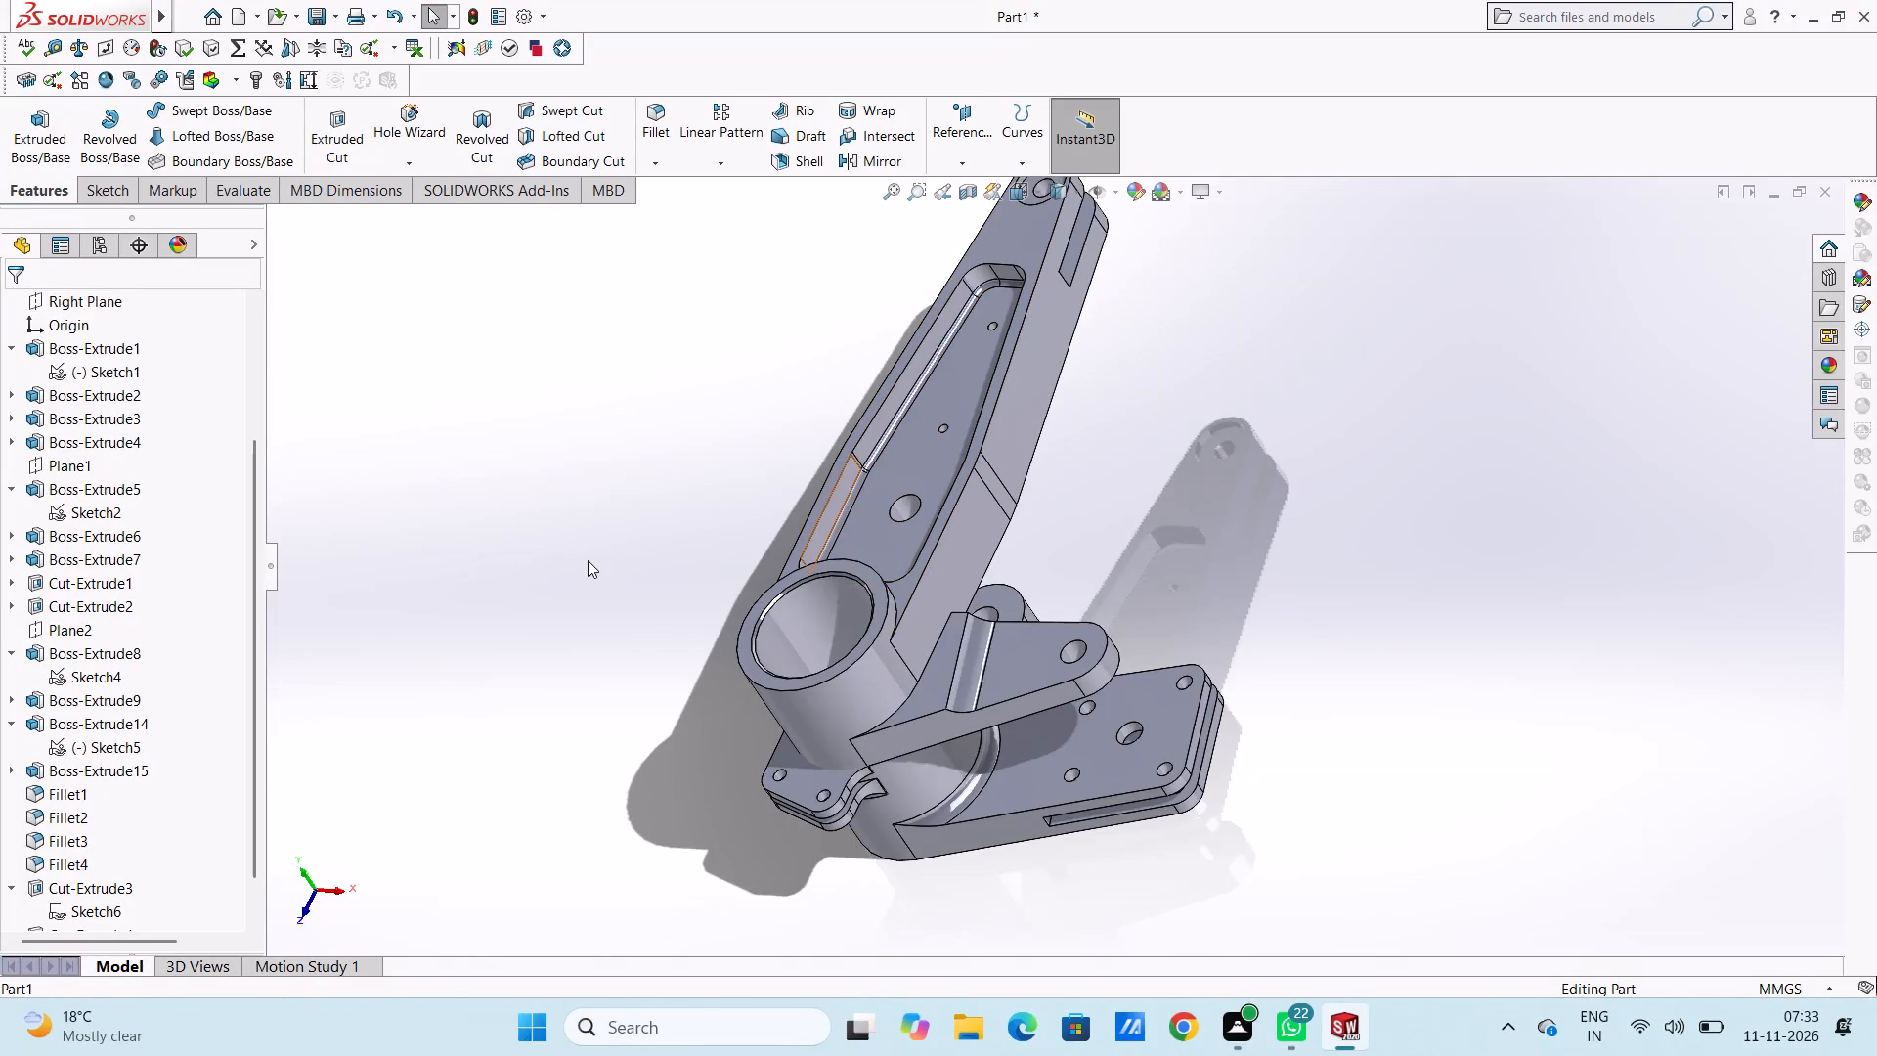
Open a new sketch on the Right Plane.
{"action": "scroll", "coordinate": [588, 560], "scroll_direction": "up", "scroll_amount": 2}
{"action": "middle_click_drag", "start_coordinate": [590, 560], "coordinate": [627, 558]}
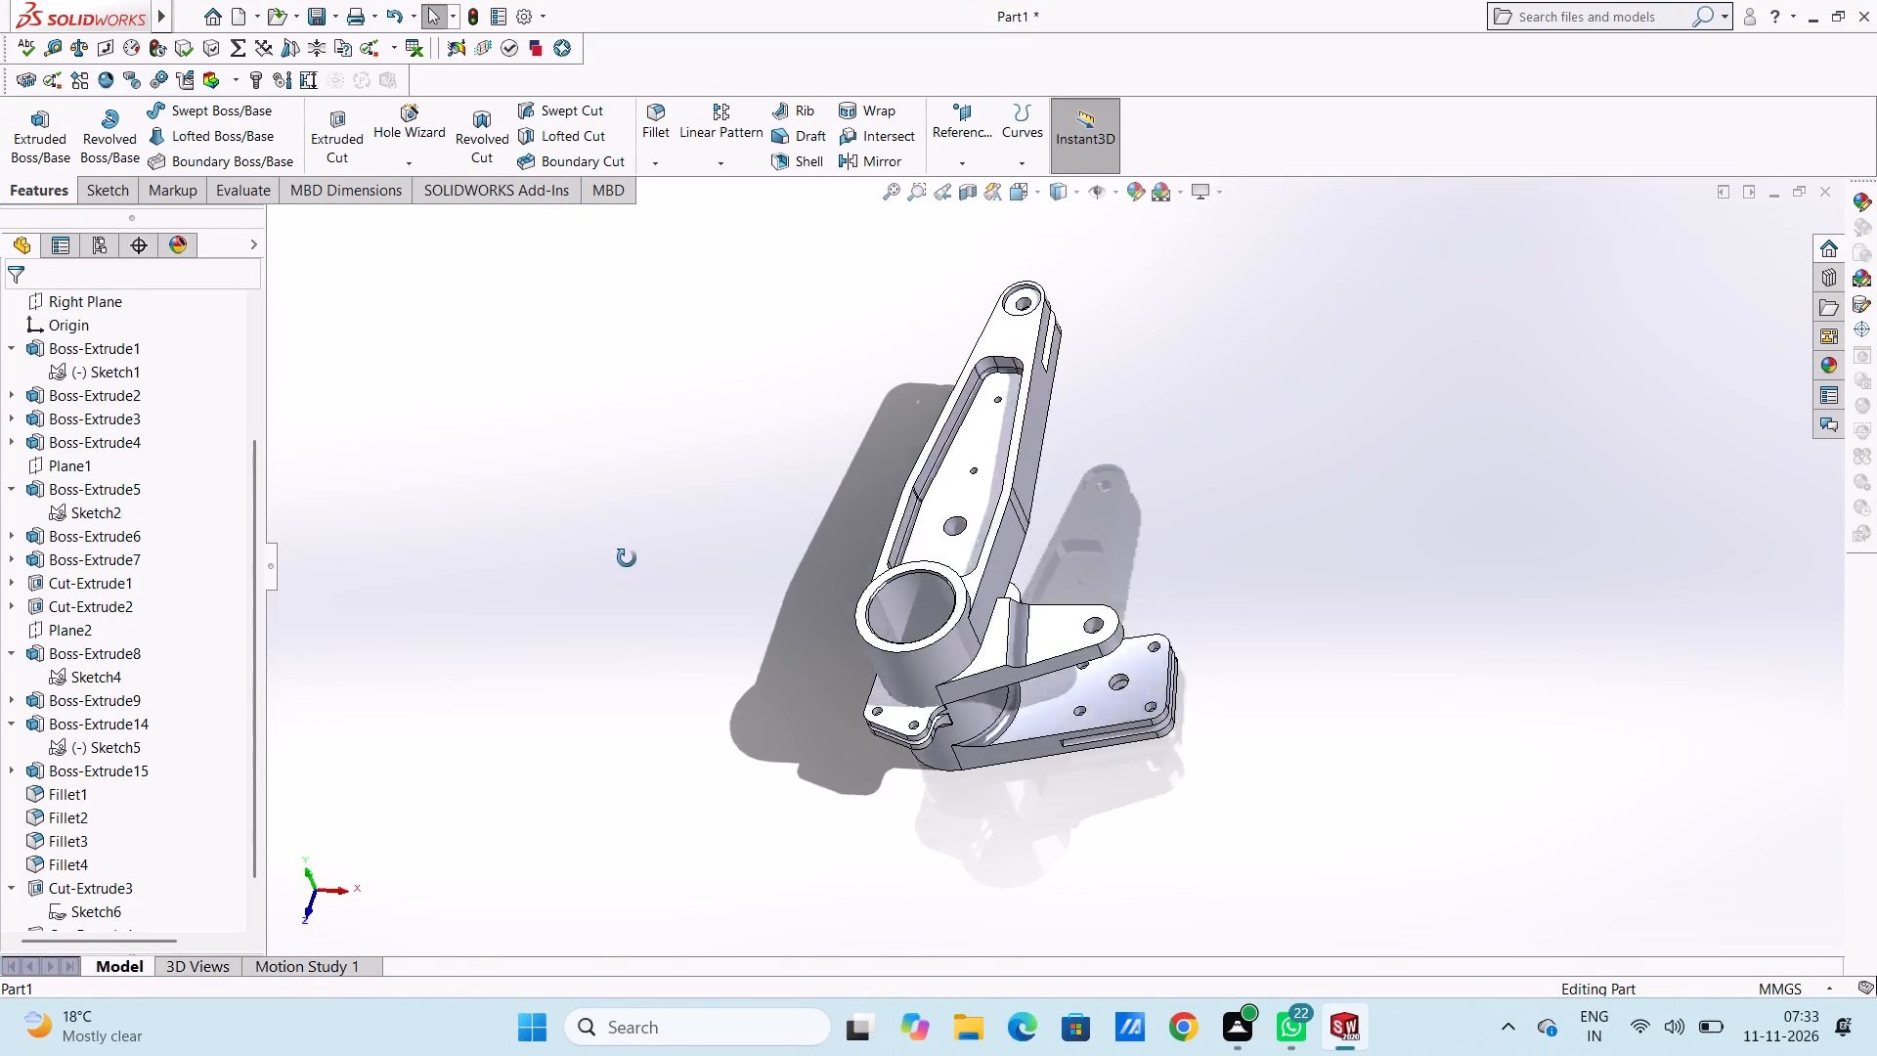
{"action": "middle_click_drag", "start_coordinate": [627, 558], "coordinate": [686, 554]}
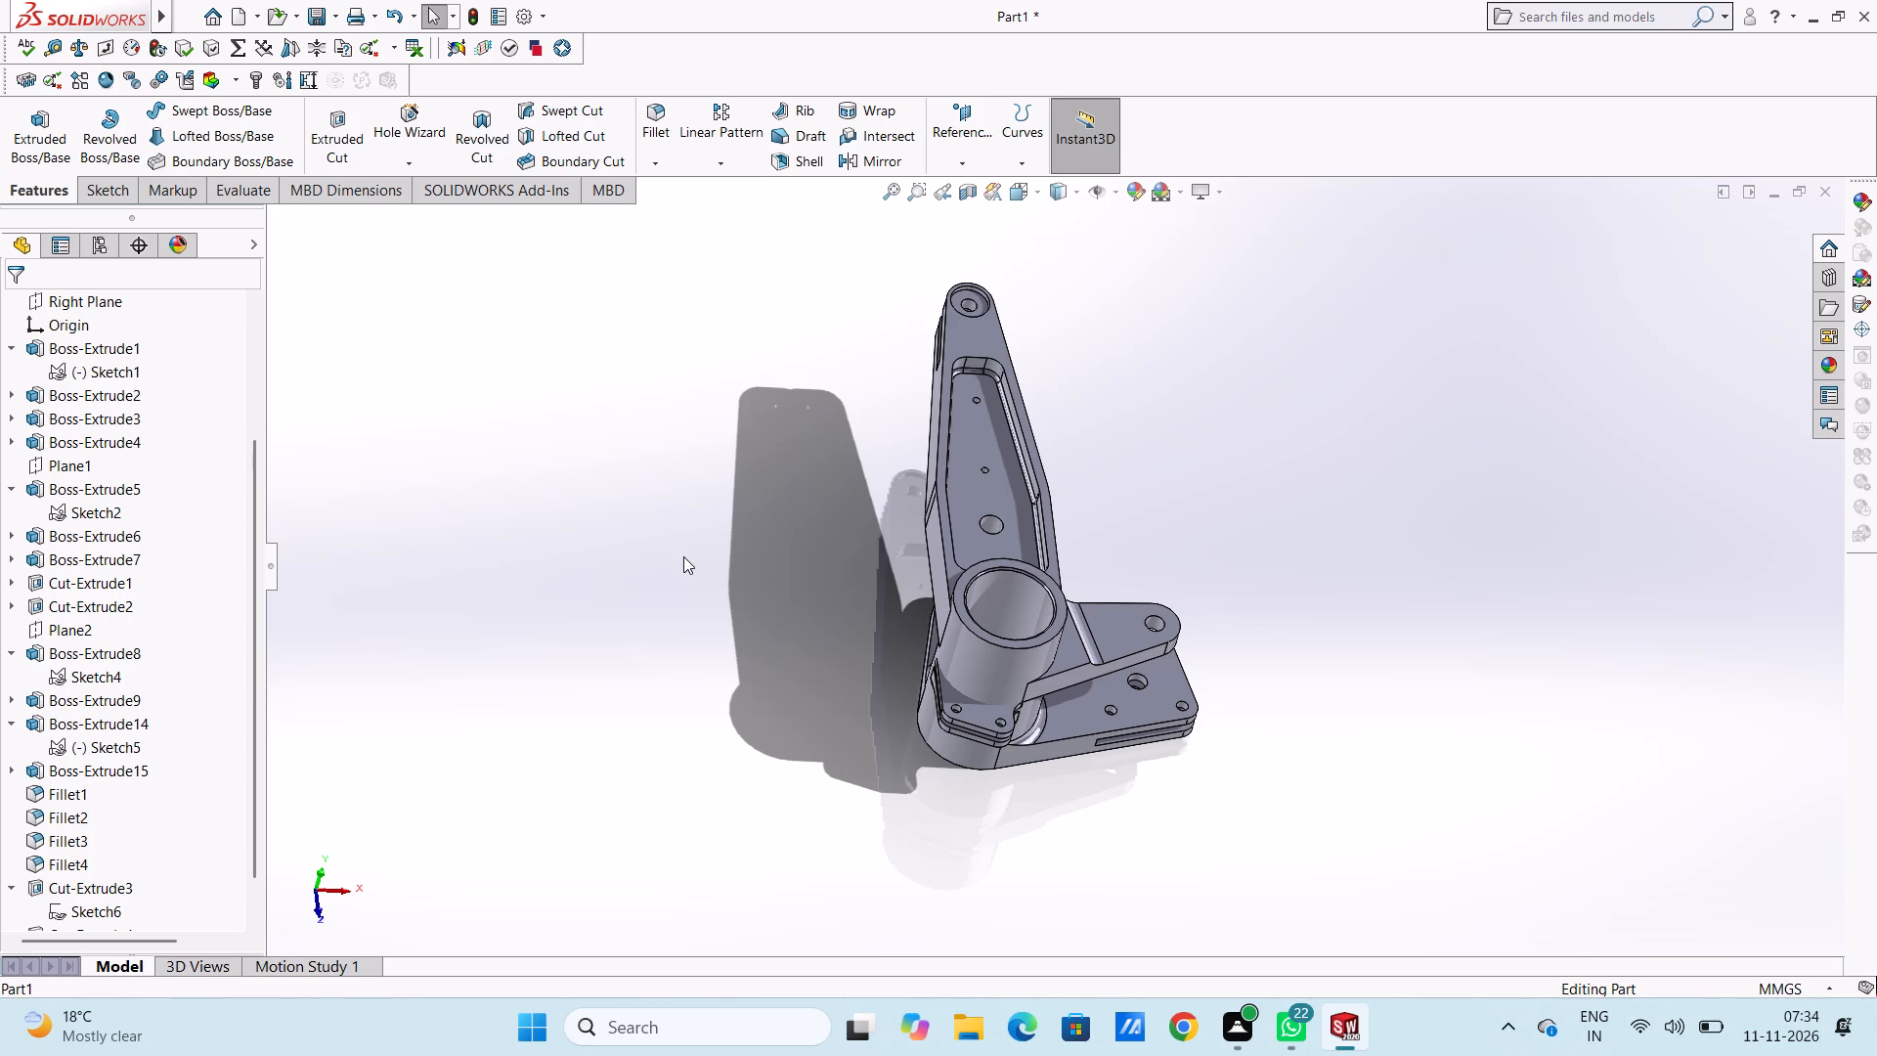
{"action": "key", "text": "ctrl+5"}
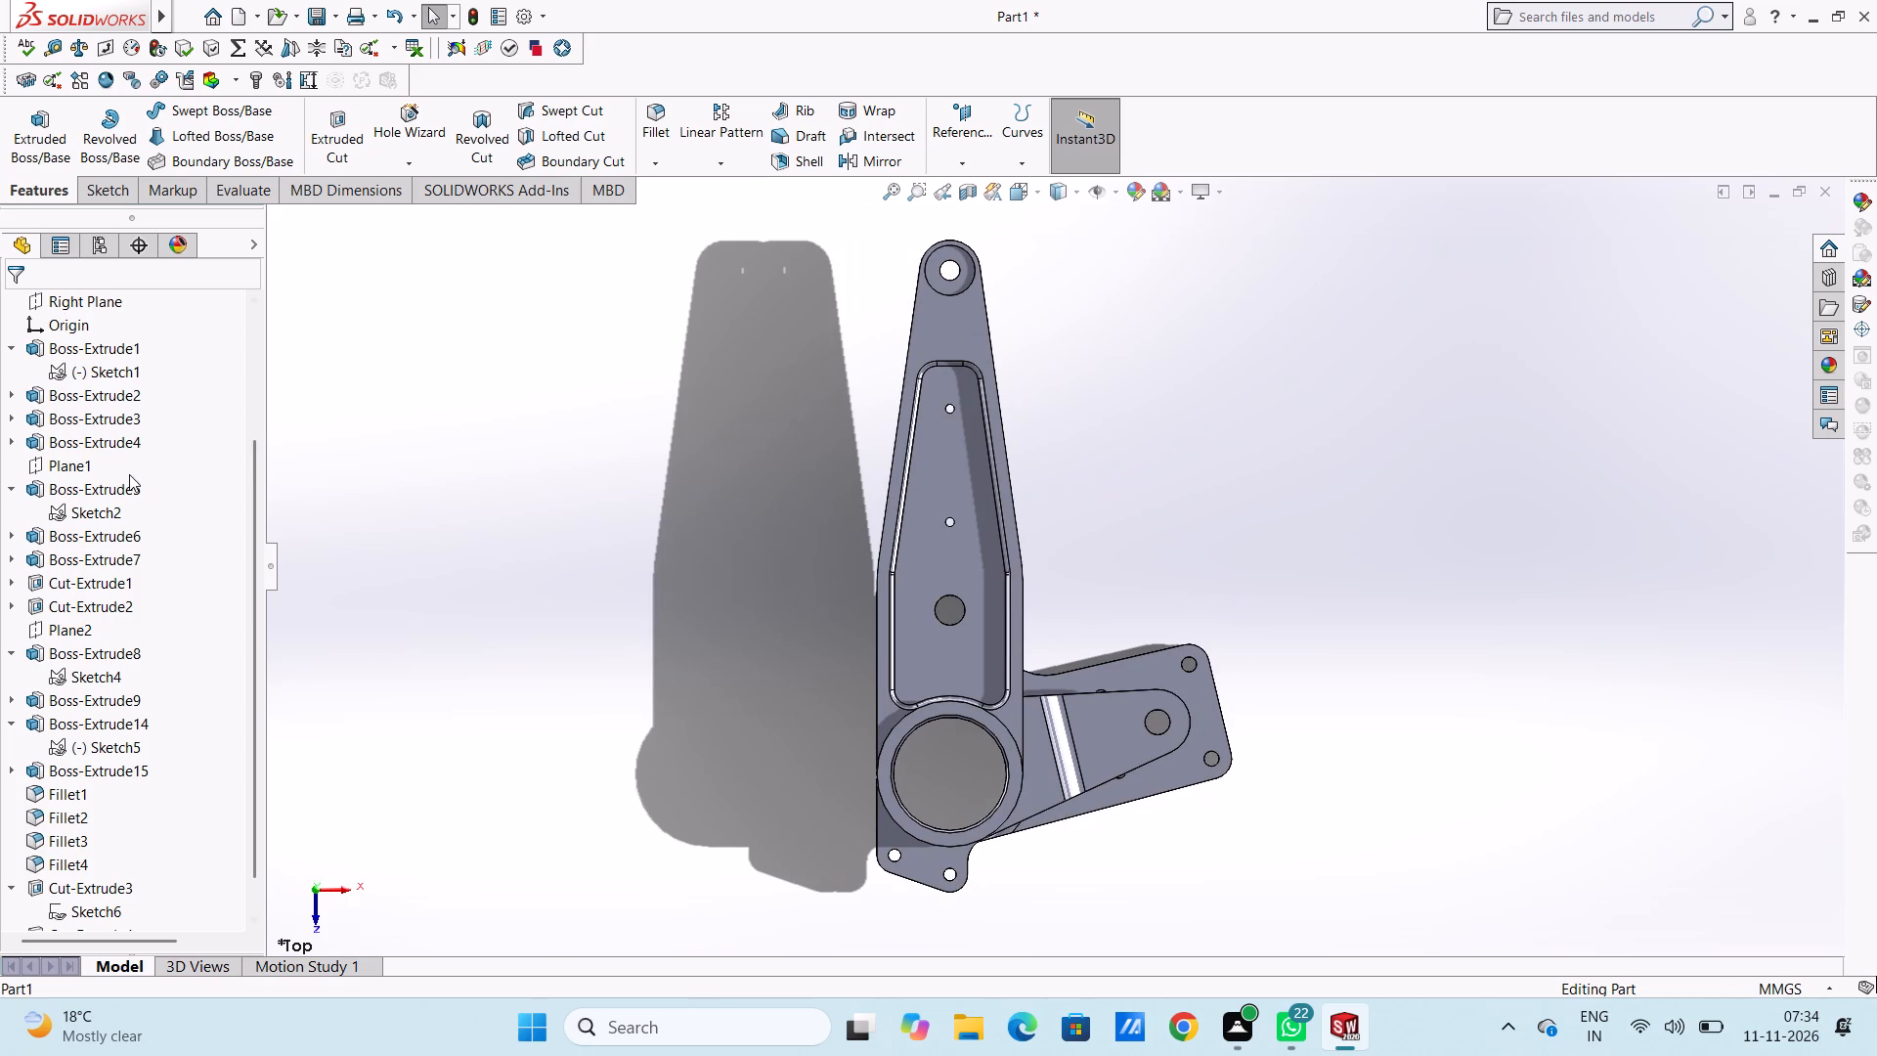
{"action": "scroll", "coordinate": [153, 425], "scroll_direction": "up", "scroll_amount": 5}
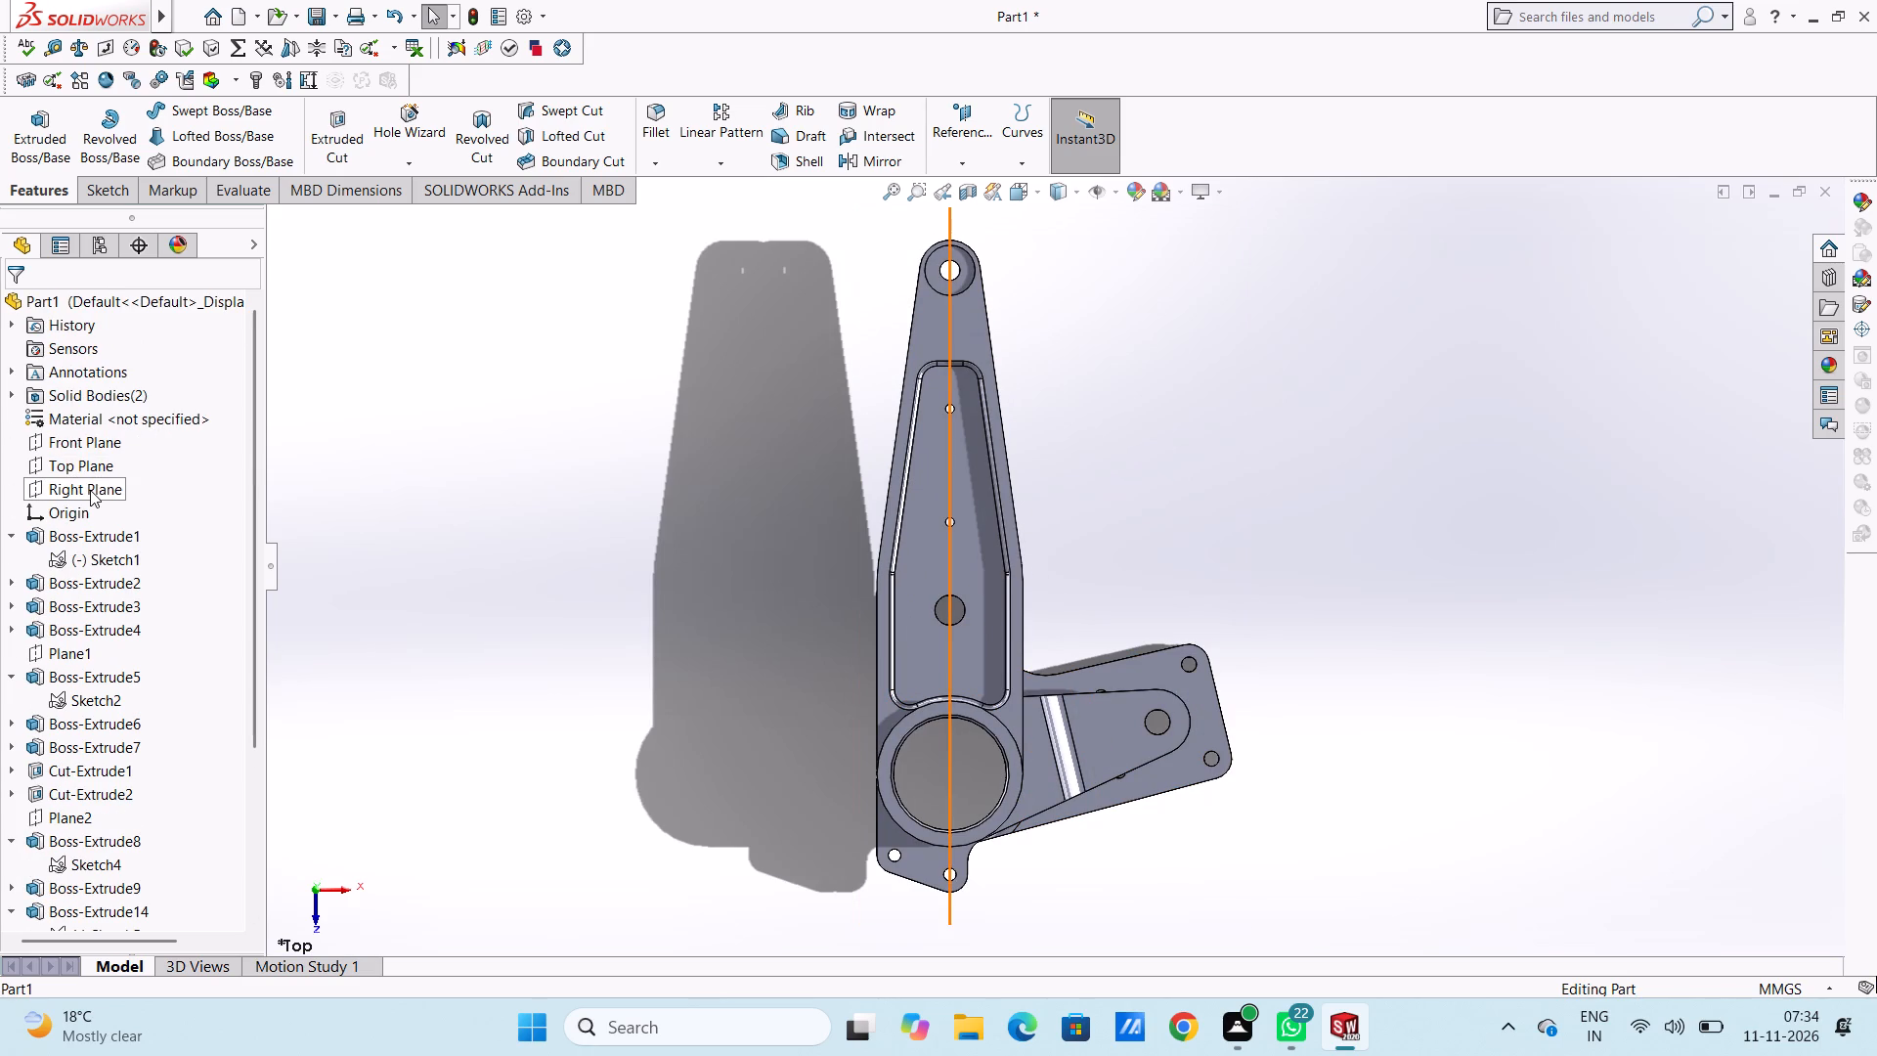
{"action": "left_click", "coordinate": [90, 490]}
{"action": "left_click", "coordinate": [110, 467]}
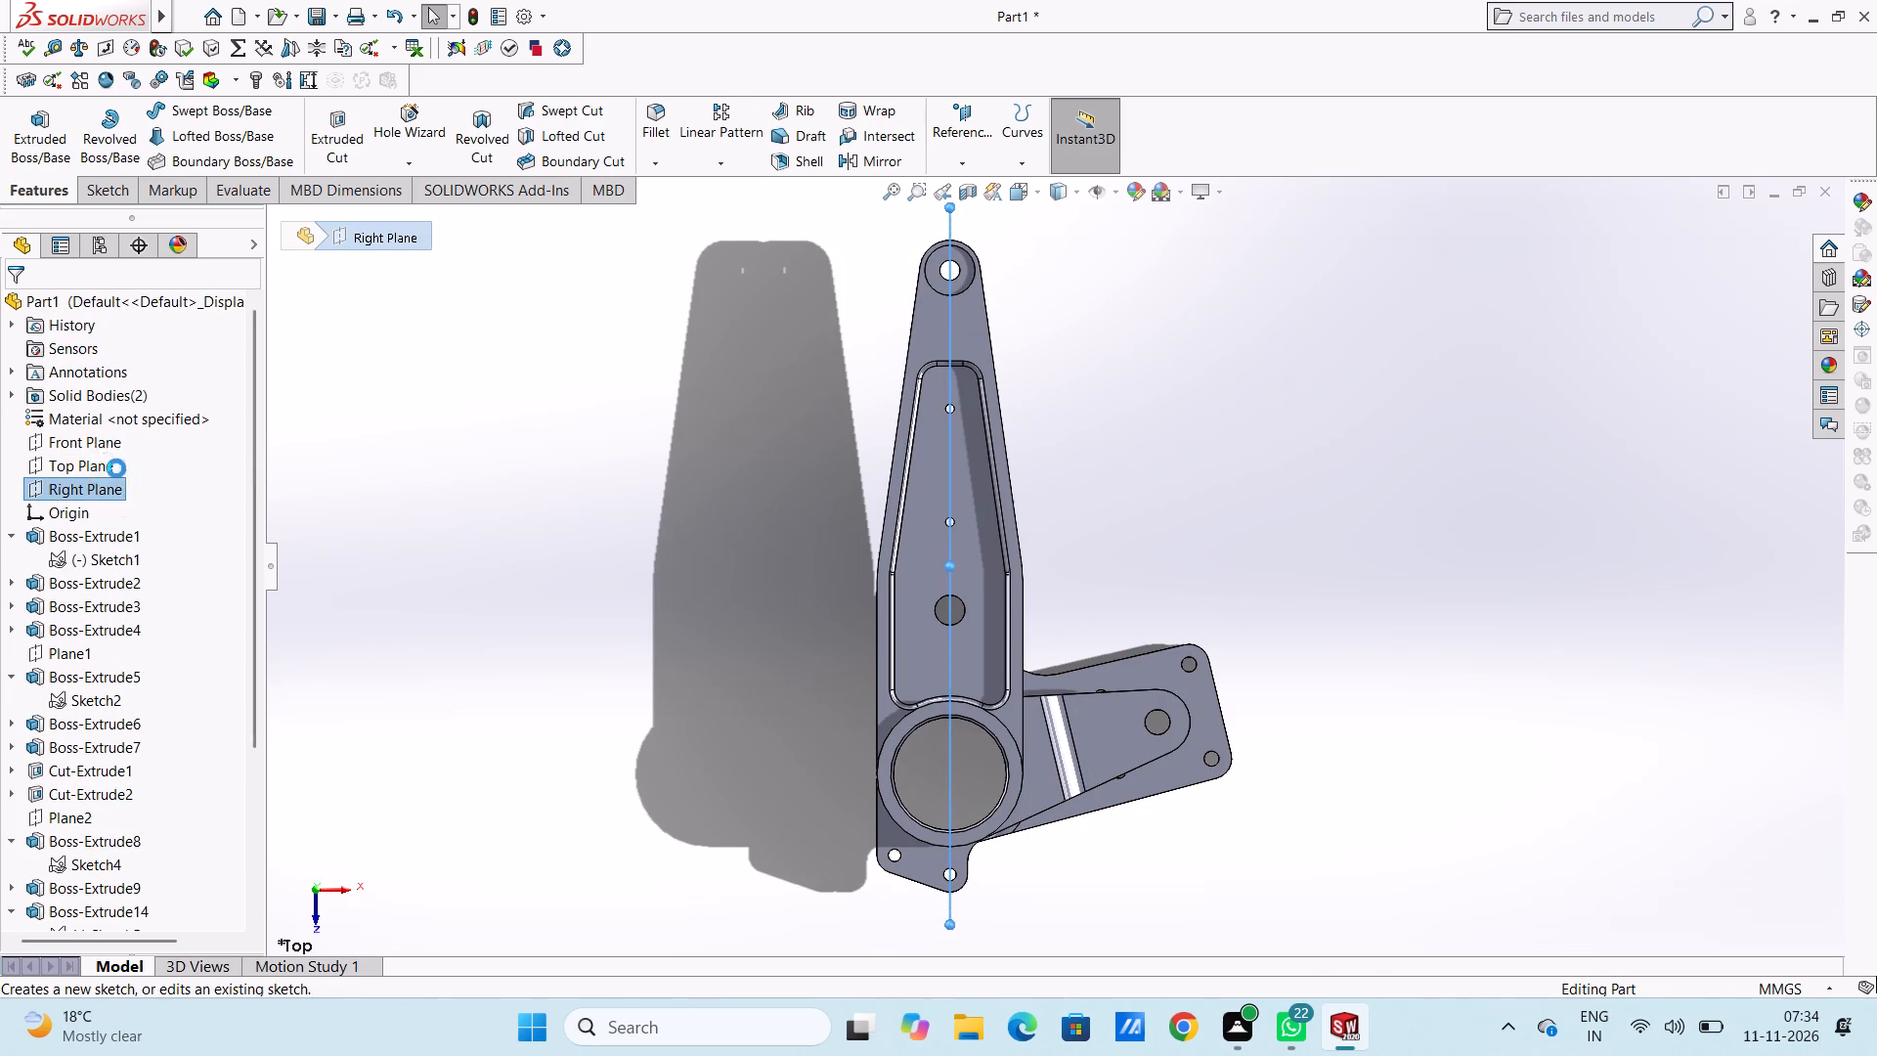
{"action": "left_click", "coordinate": [439, 510]}
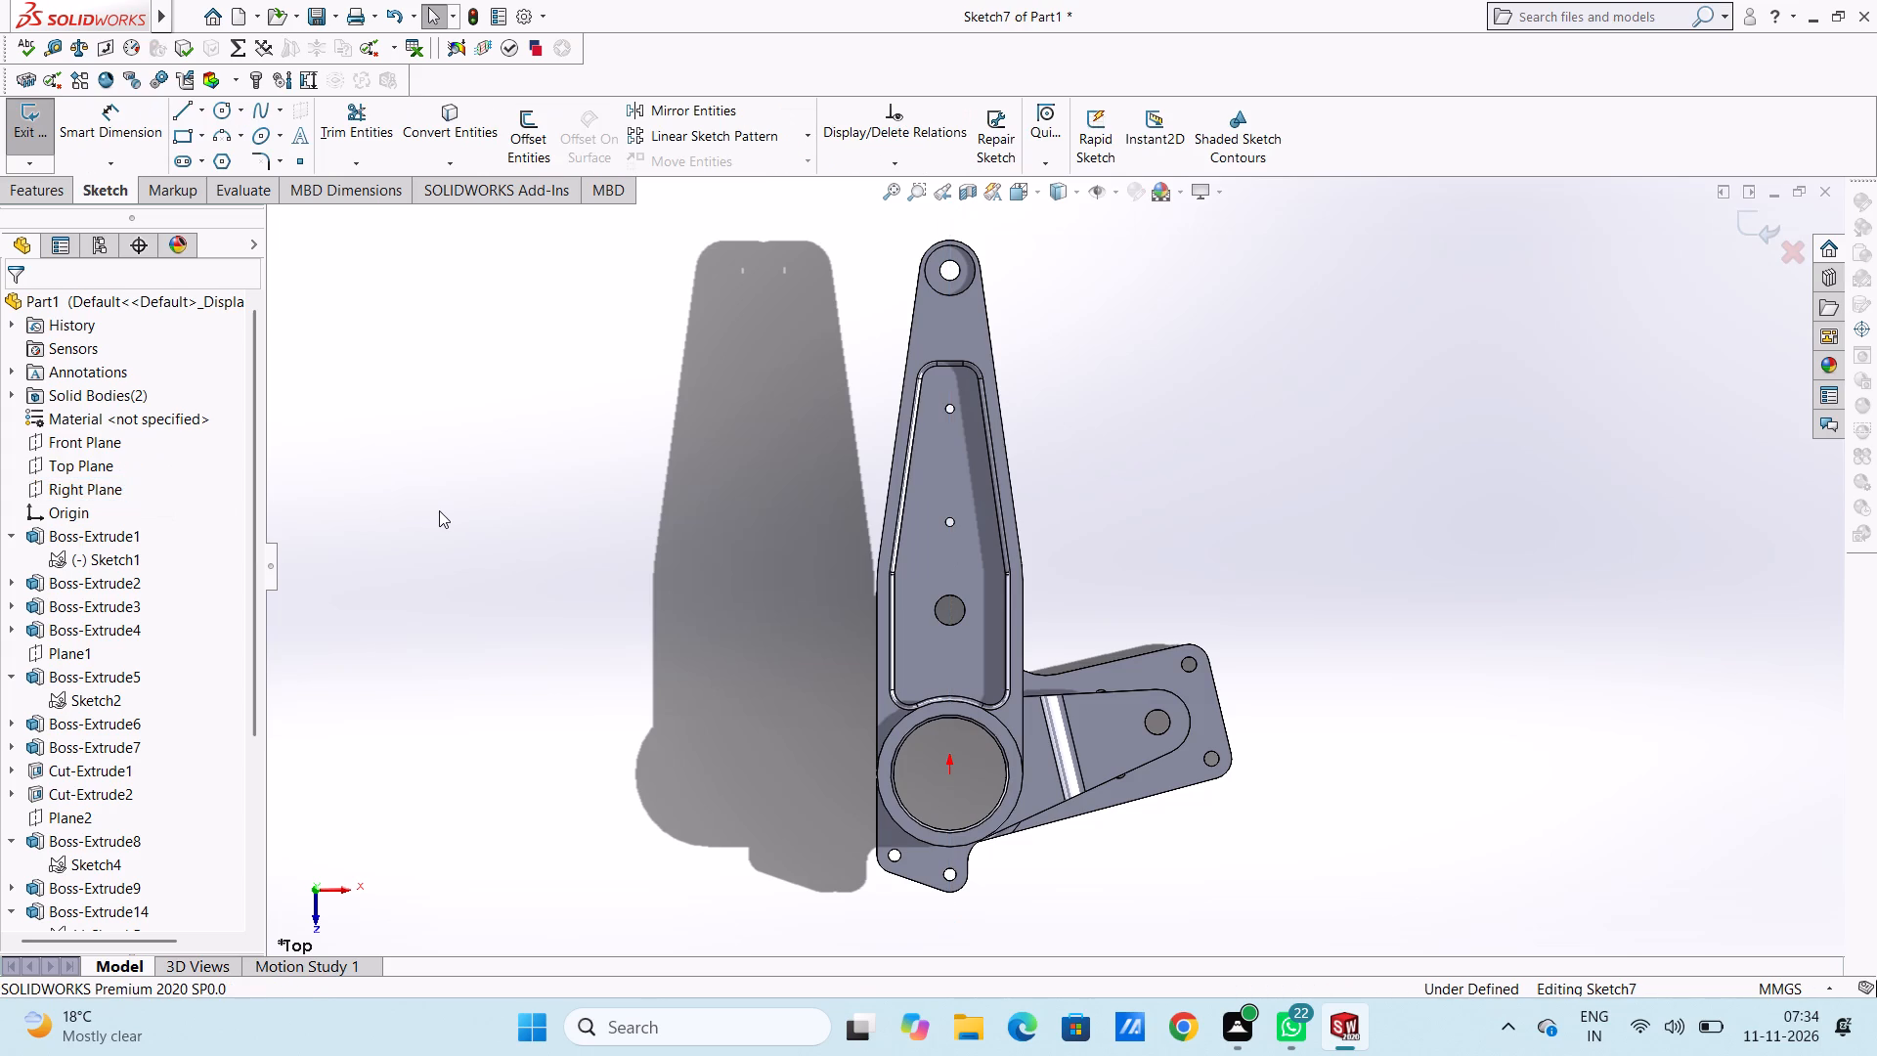
Examine the bracket in isometric, right, left and top orientations to find where the cross hole belongs on the boss.
{"action": "key", "text": "ctrl+7"}
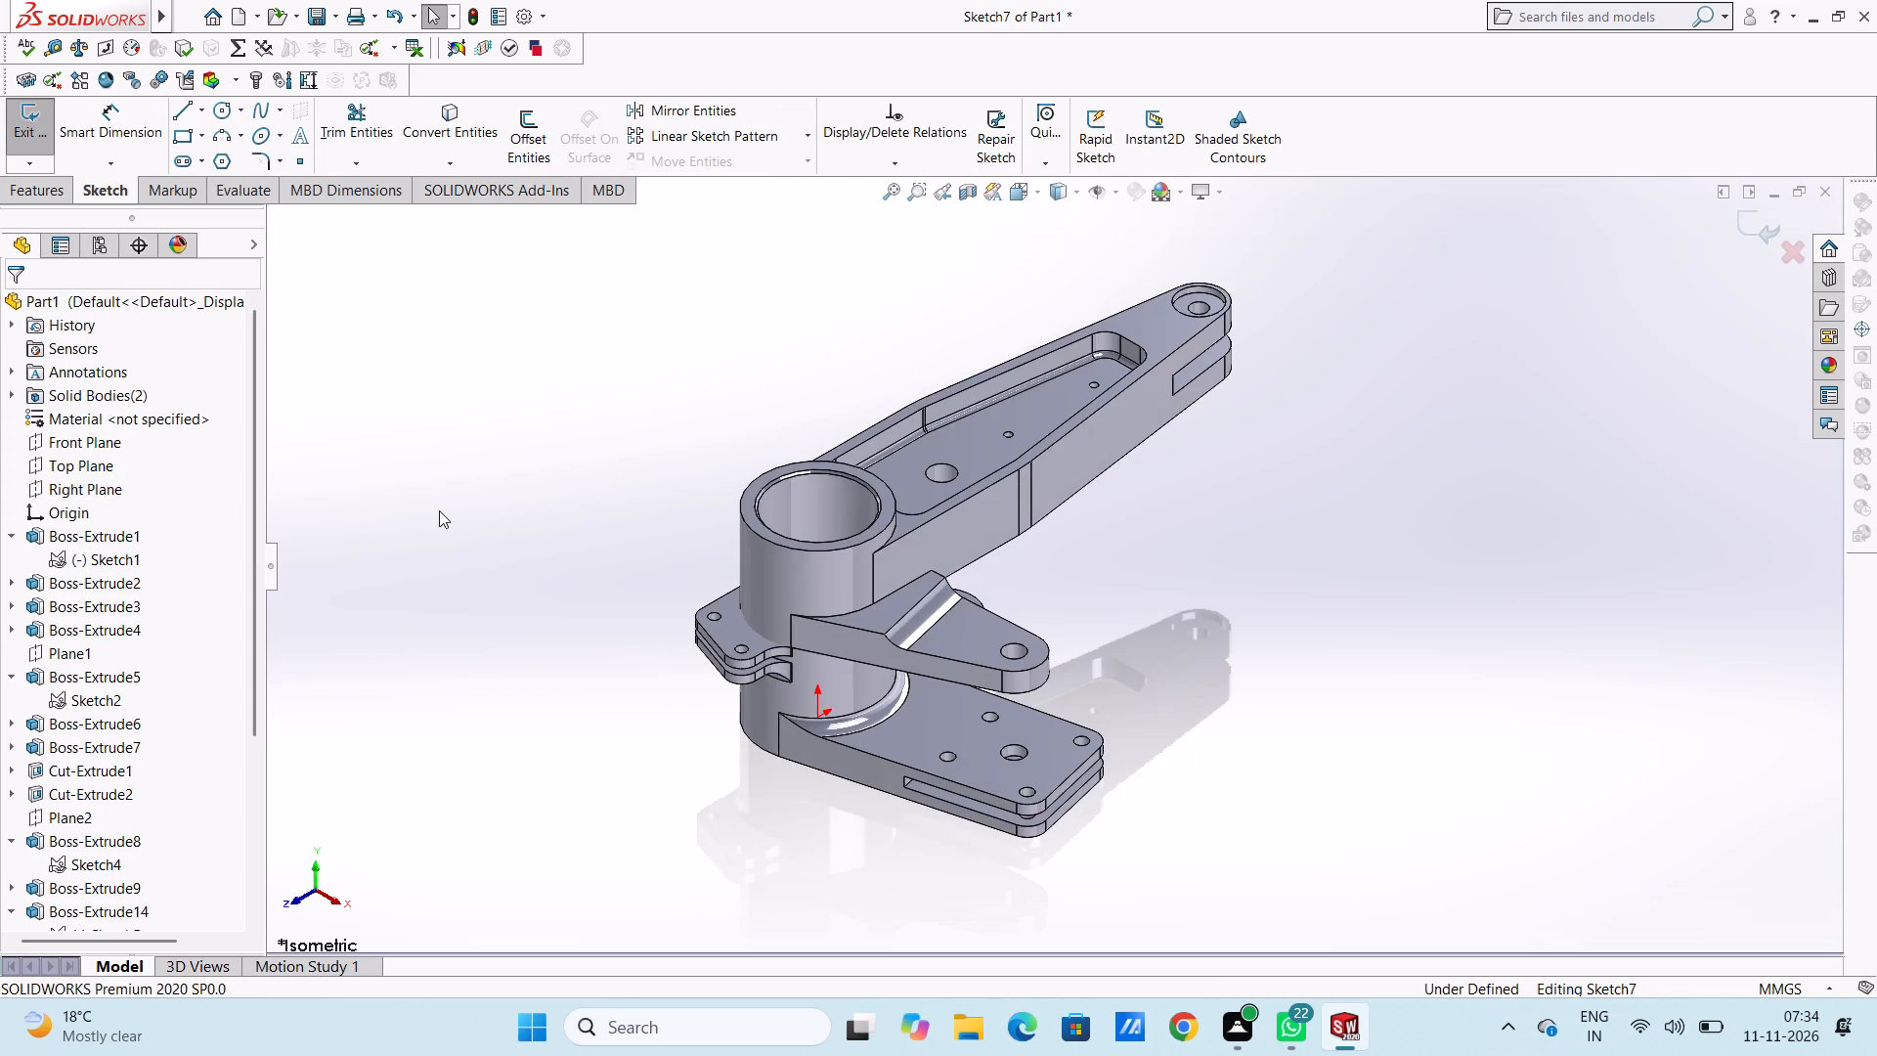
{"action": "key", "text": "ctrl+4"}
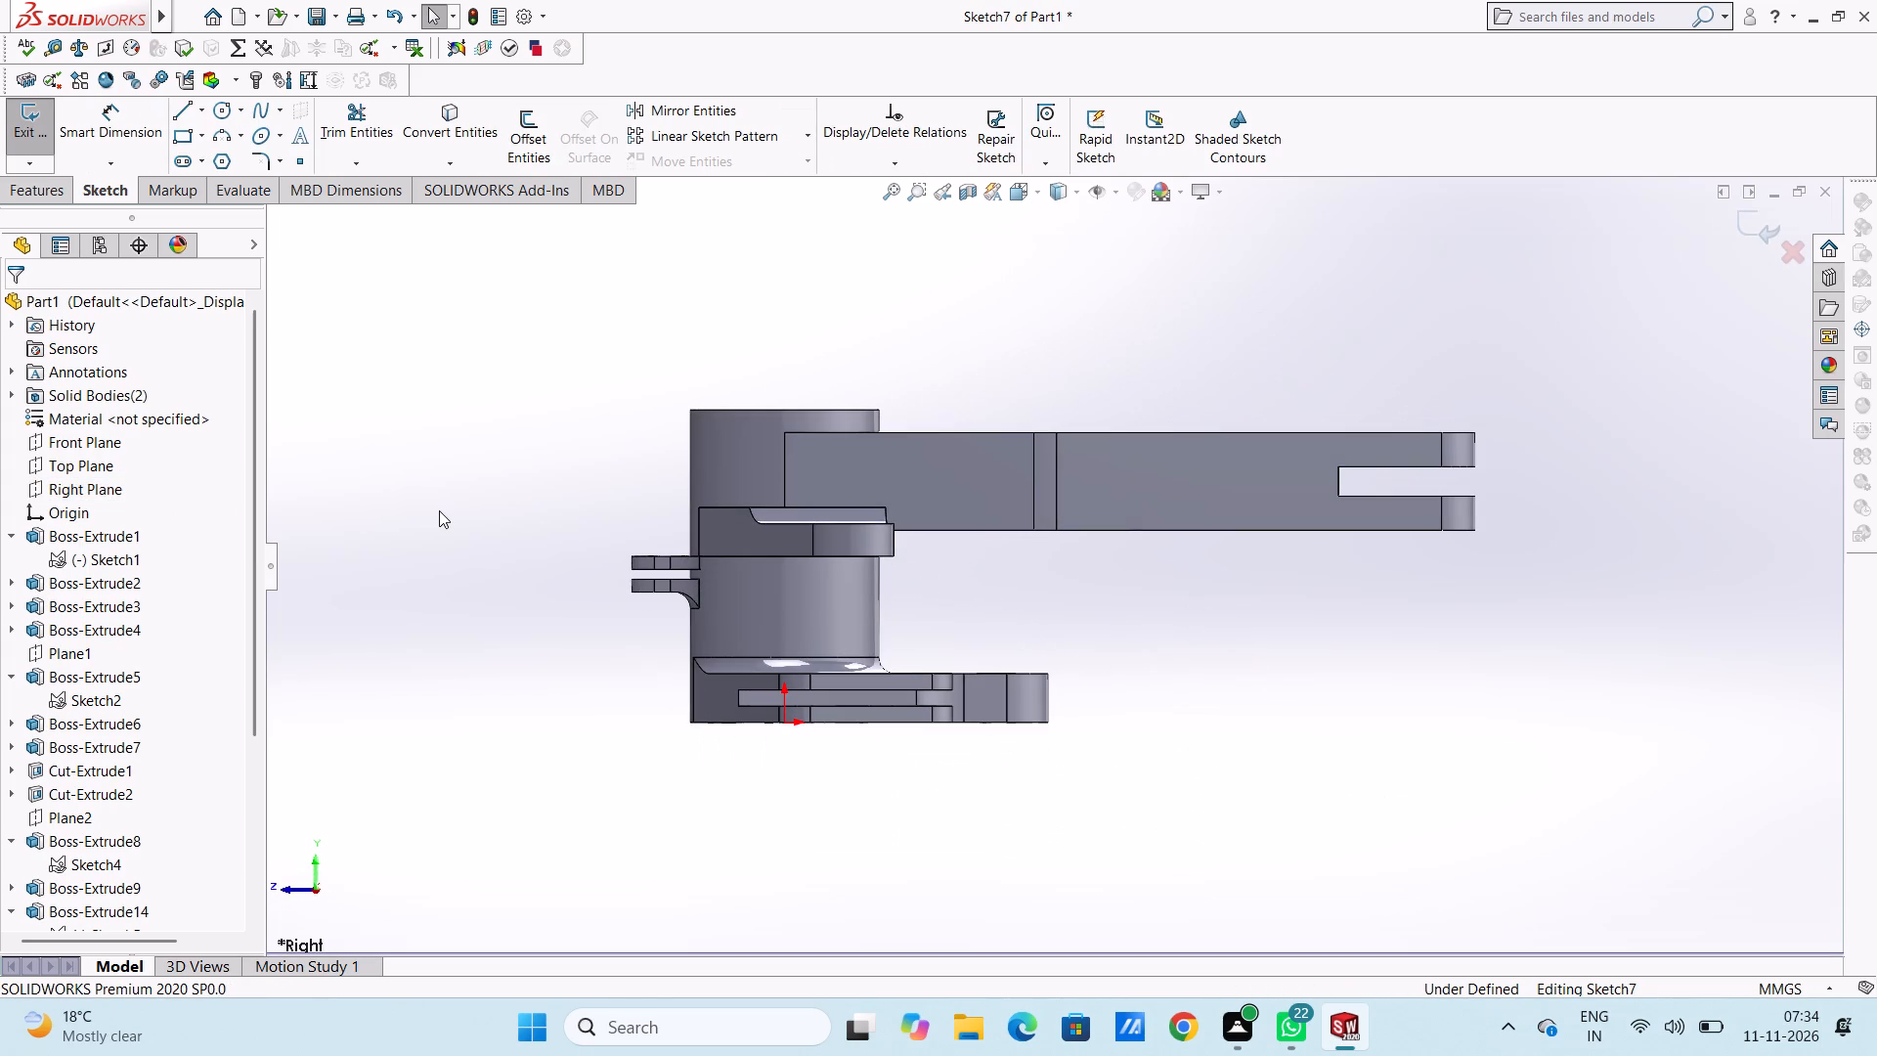
{"action": "key", "text": "ctrl+3"}
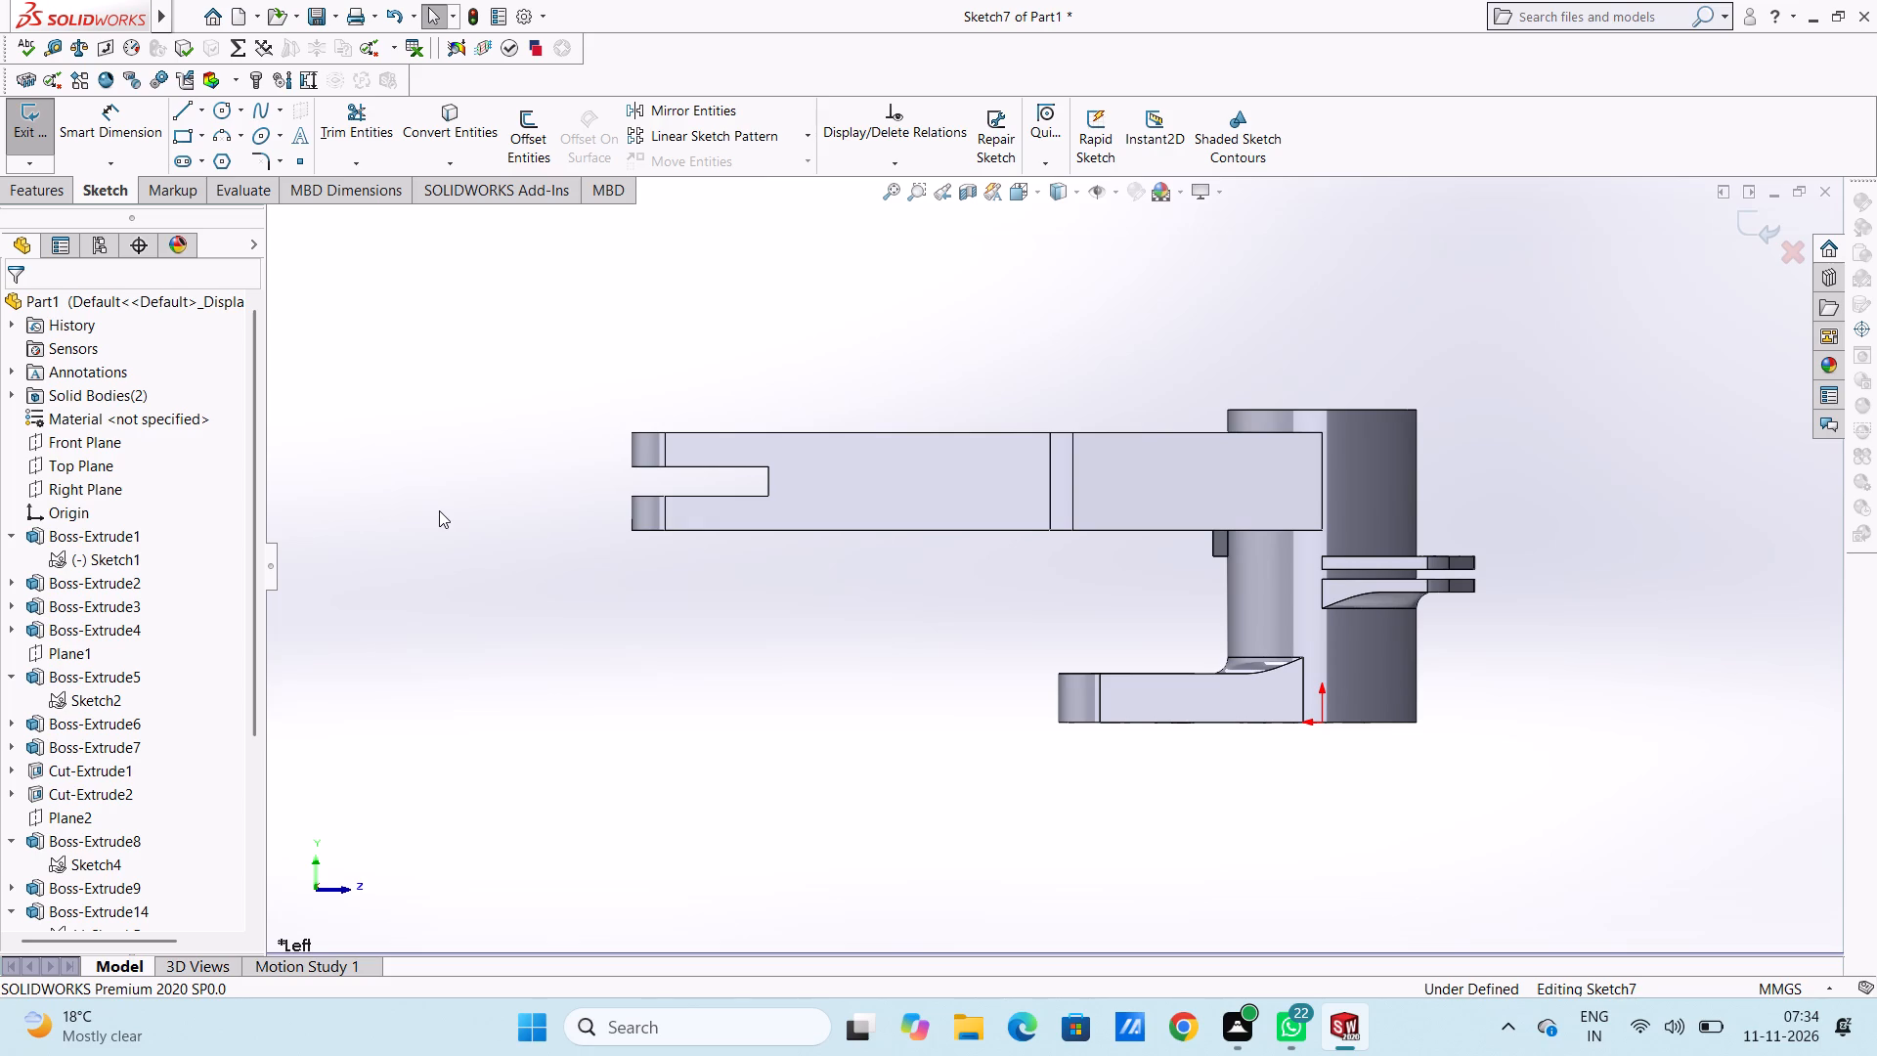
{"action": "key", "text": "ctrl+7"}
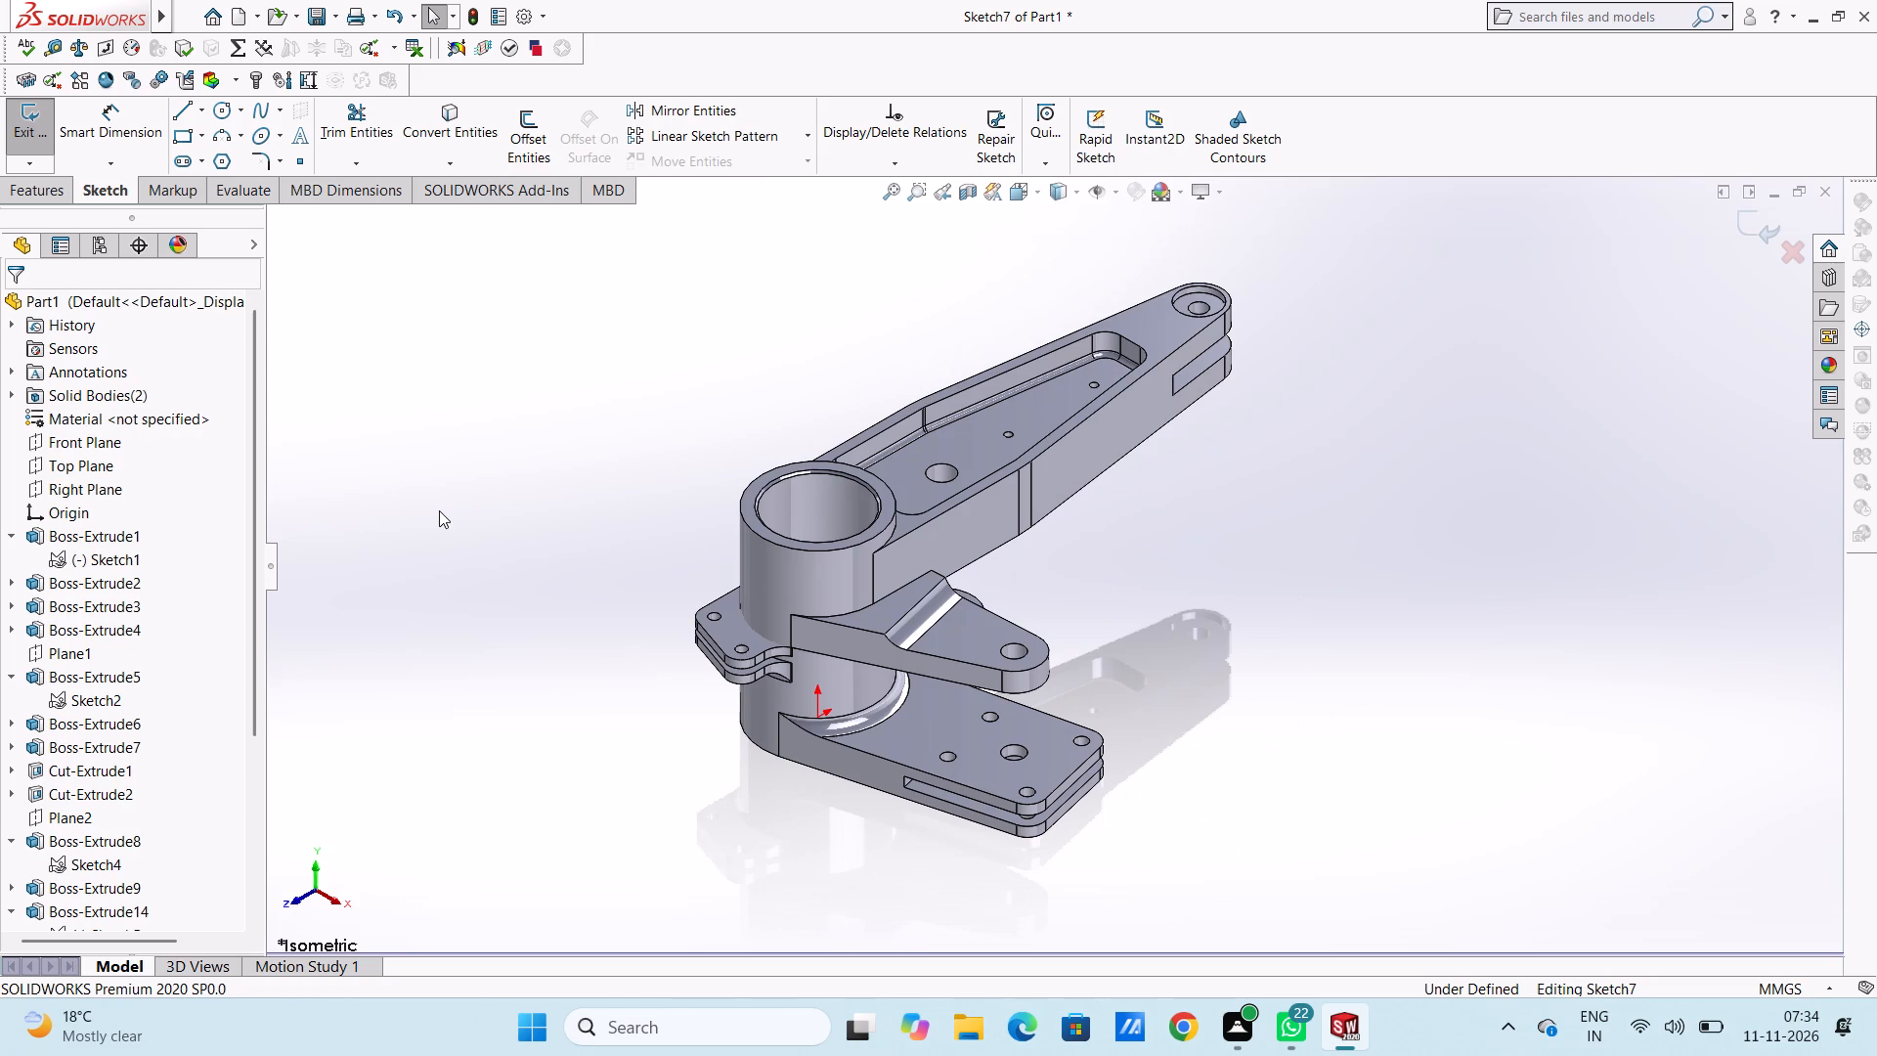
{"action": "key", "text": "ctrl+5"}
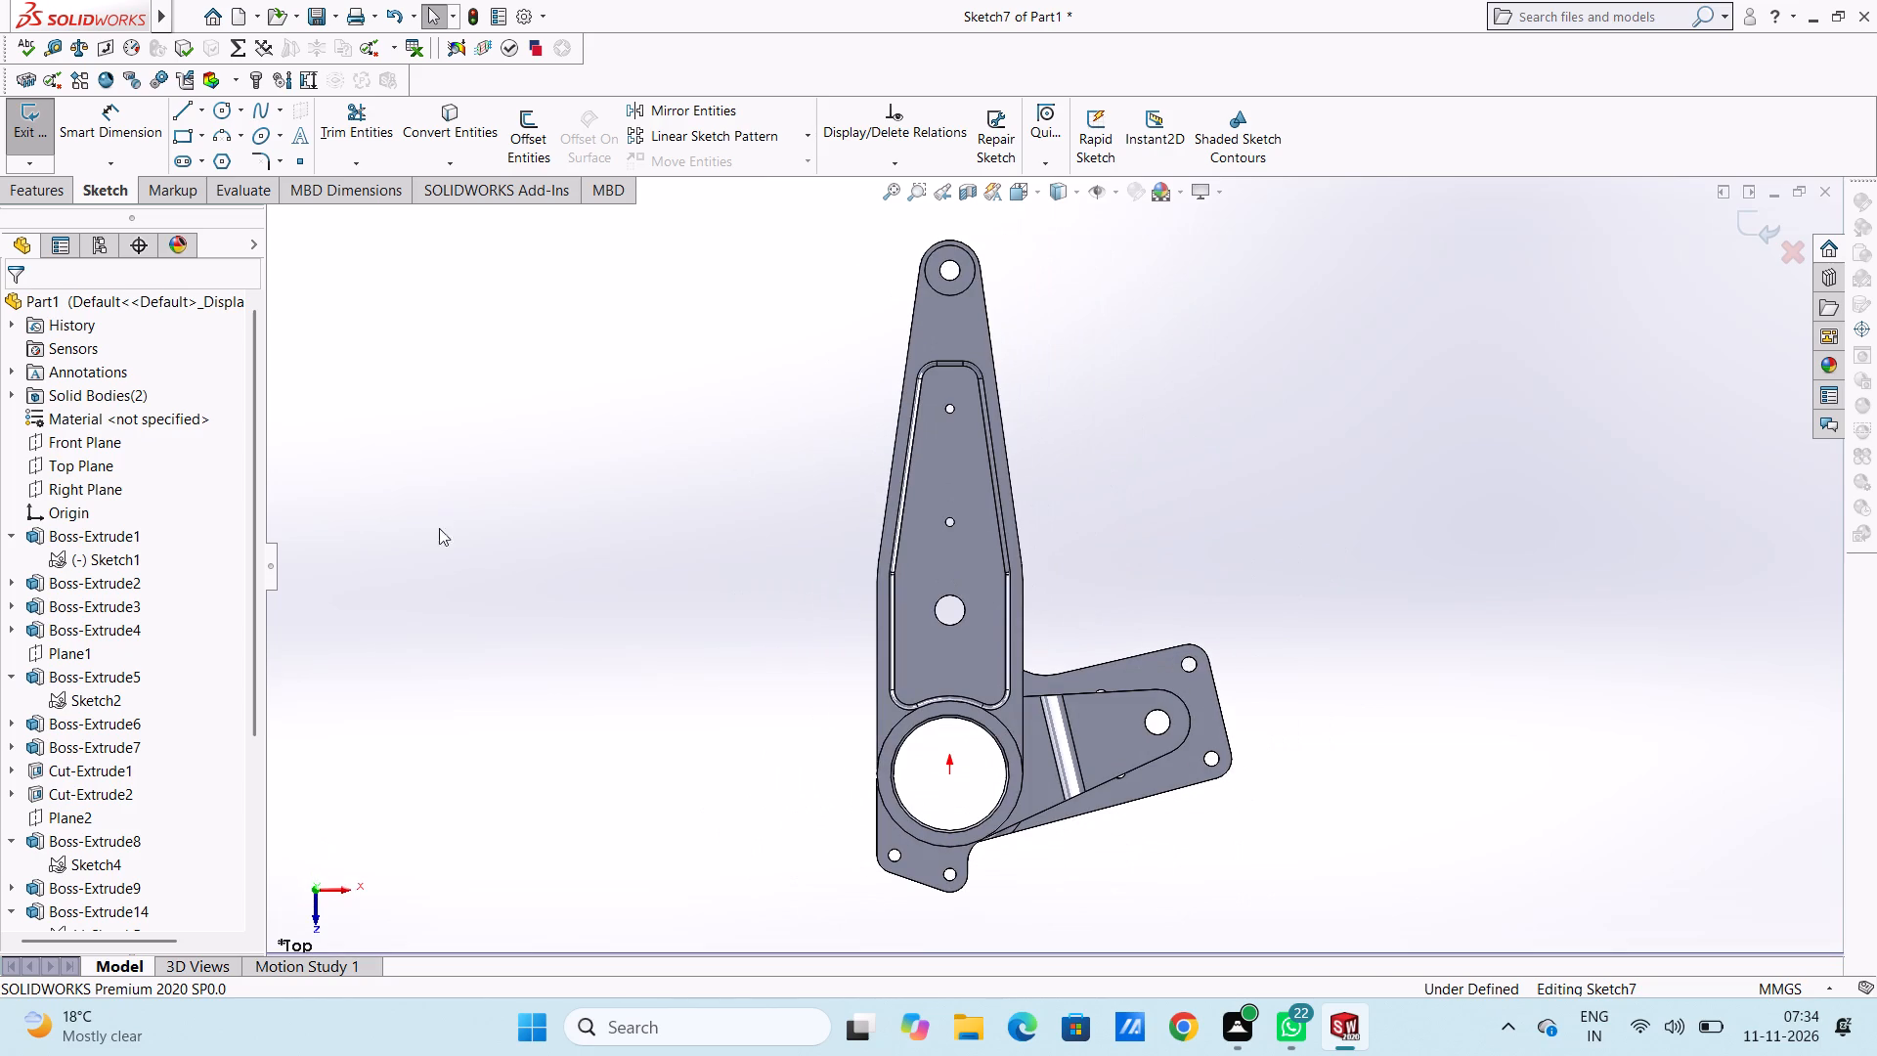
{"action": "scroll", "coordinate": [982, 793], "scroll_direction": "up", "scroll_amount": 3}
{"action": "scroll", "coordinate": [1020, 718], "scroll_direction": "down", "scroll_amount": 3}
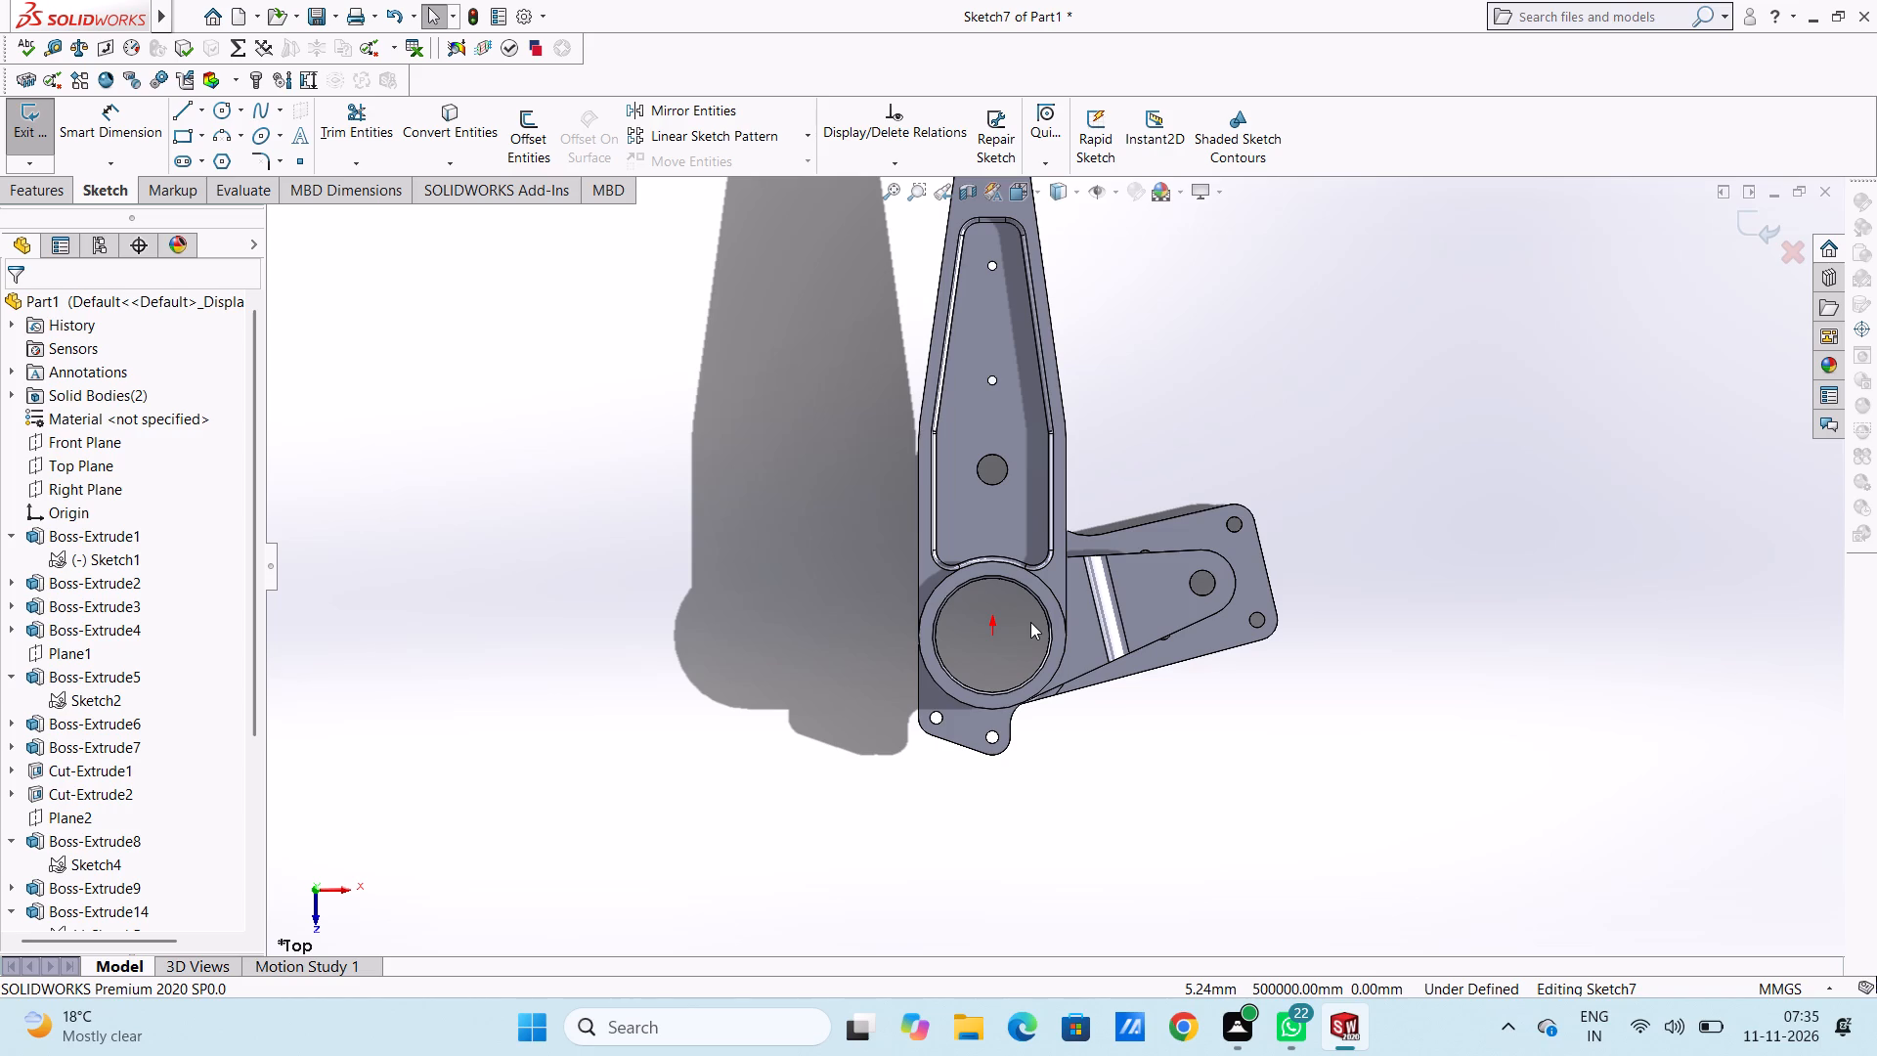
{"action": "left_click", "coordinate": [688, 708]}
Sketch a circle about 12 mm in diameter on the cylindrical boss's axis, about 27 mm above the origin.
{"action": "key", "text": "ctrl+3"}
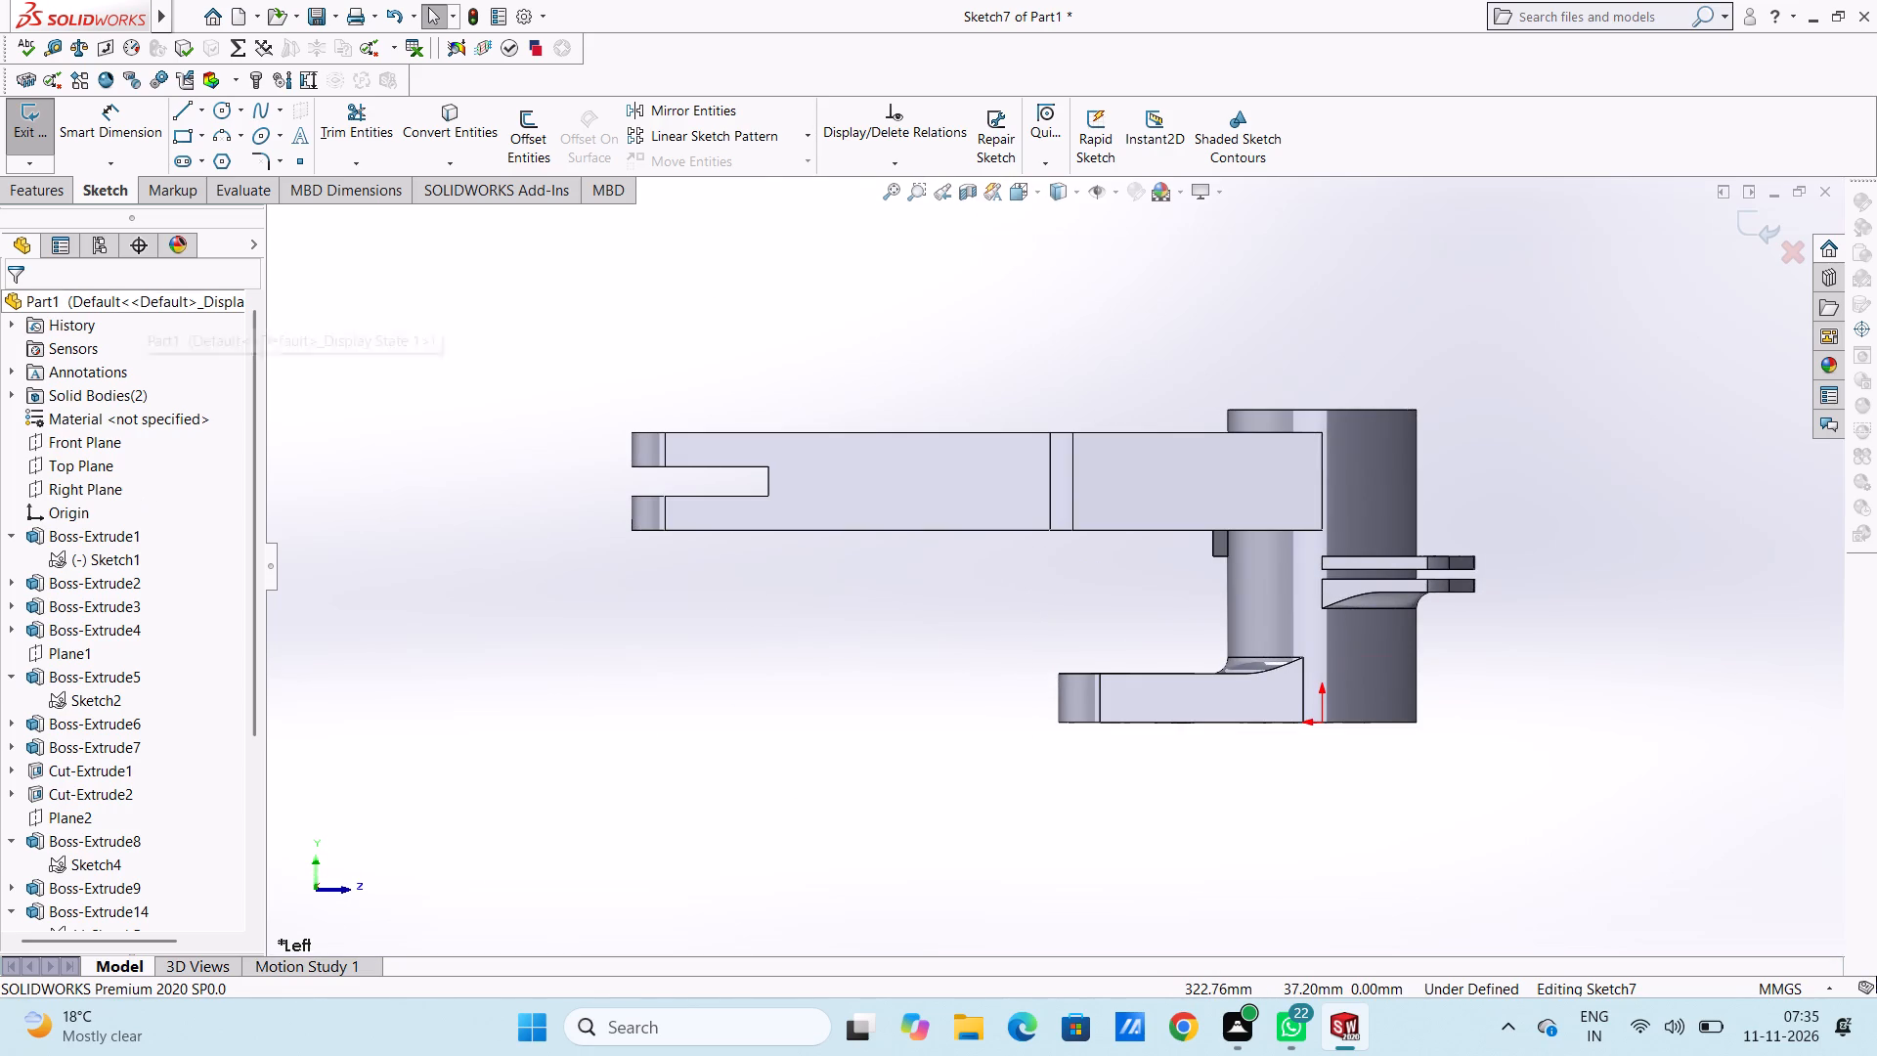
{"action": "left_click", "coordinate": [225, 106]}
{"action": "scroll", "coordinate": [1413, 504], "scroll_direction": "up", "scroll_amount": 2}
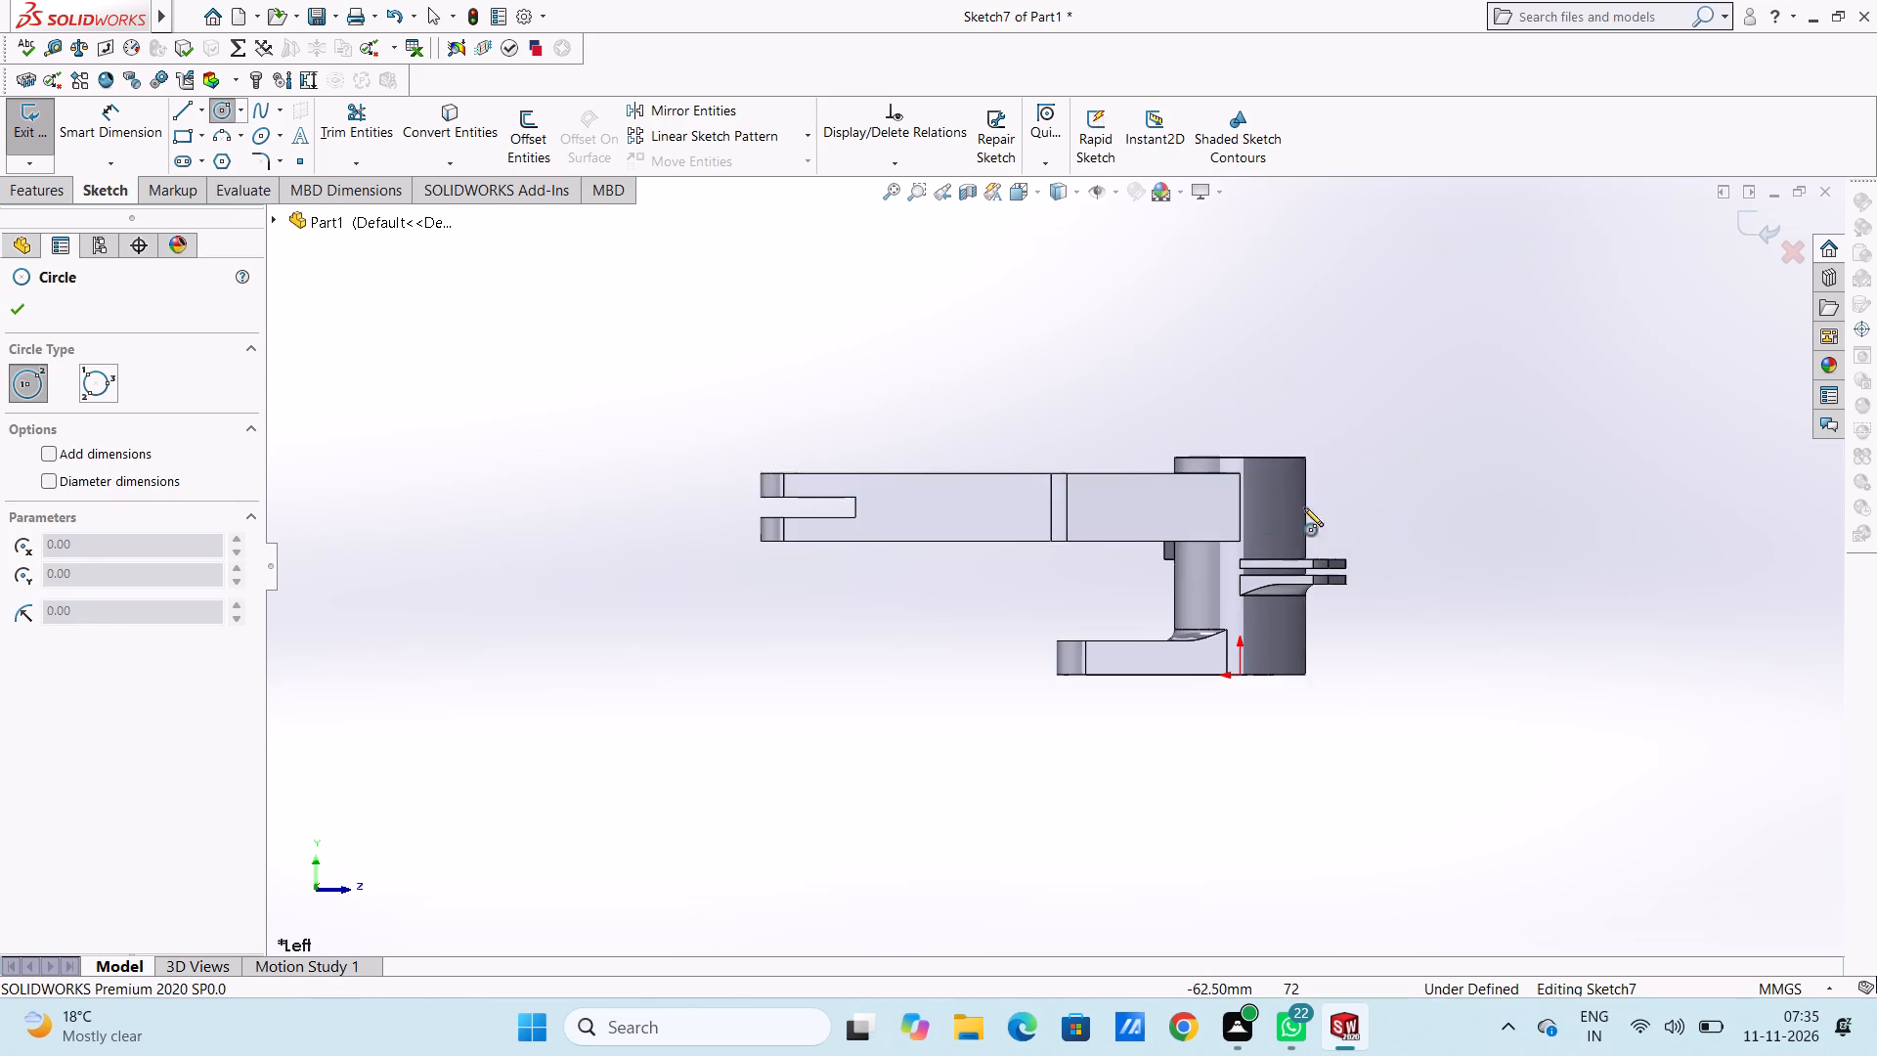
{"action": "scroll", "coordinate": [1260, 506], "scroll_direction": "down", "scroll_amount": 4}
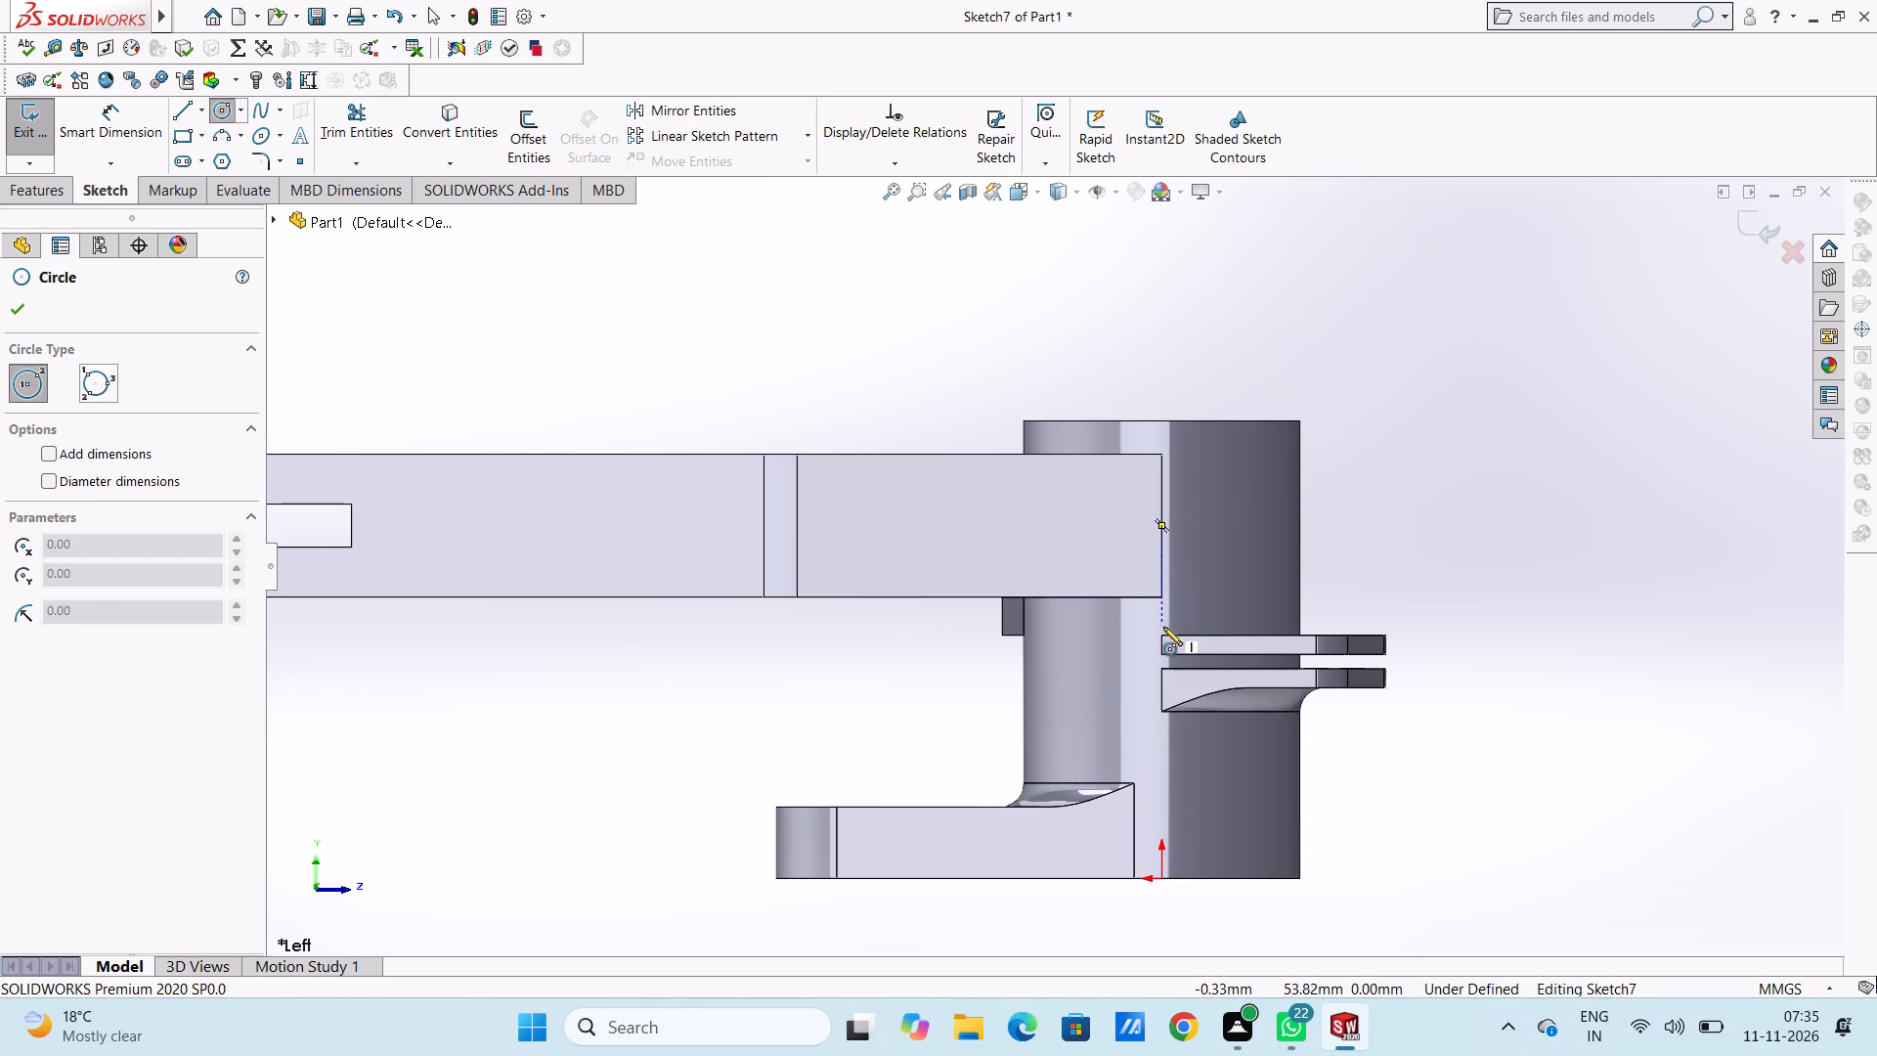
{"action": "left_click", "coordinate": [1166, 750]}
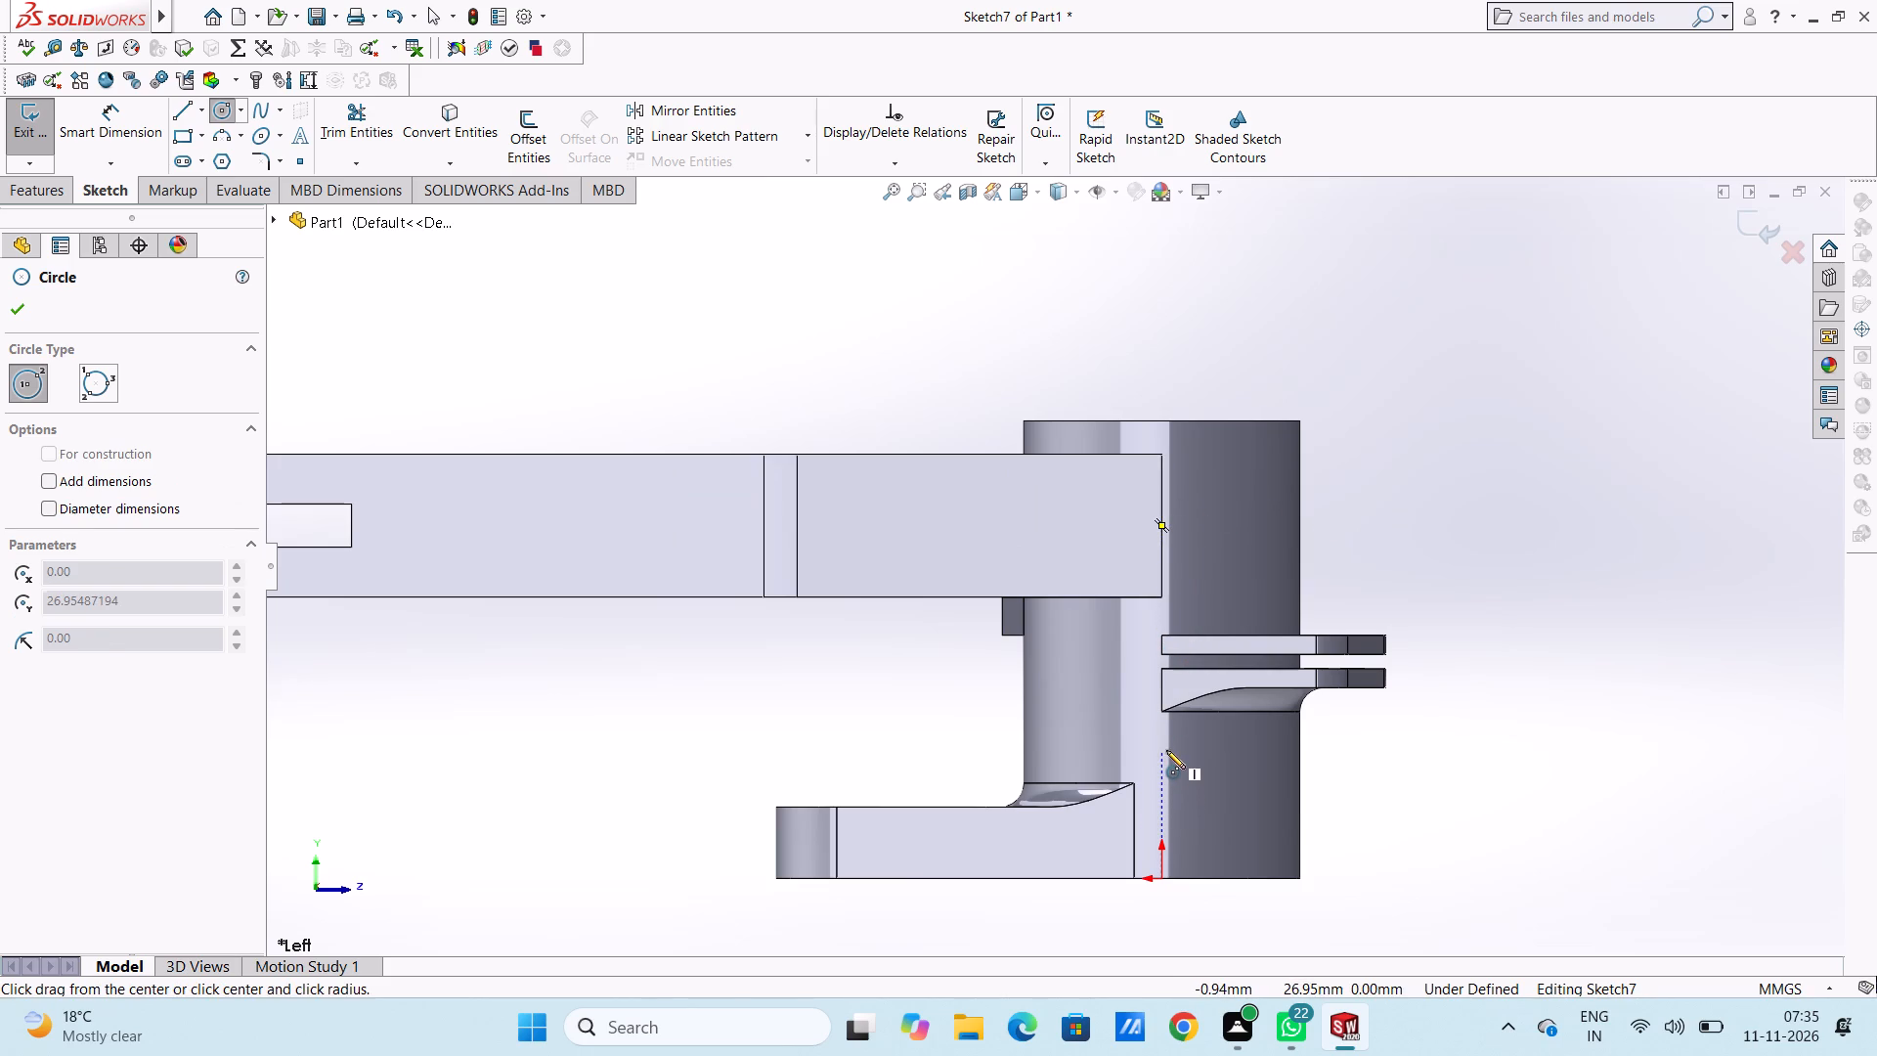
{"action": "left_click", "coordinate": [1190, 756]}
{"action": "right_click", "coordinate": [1425, 432]}
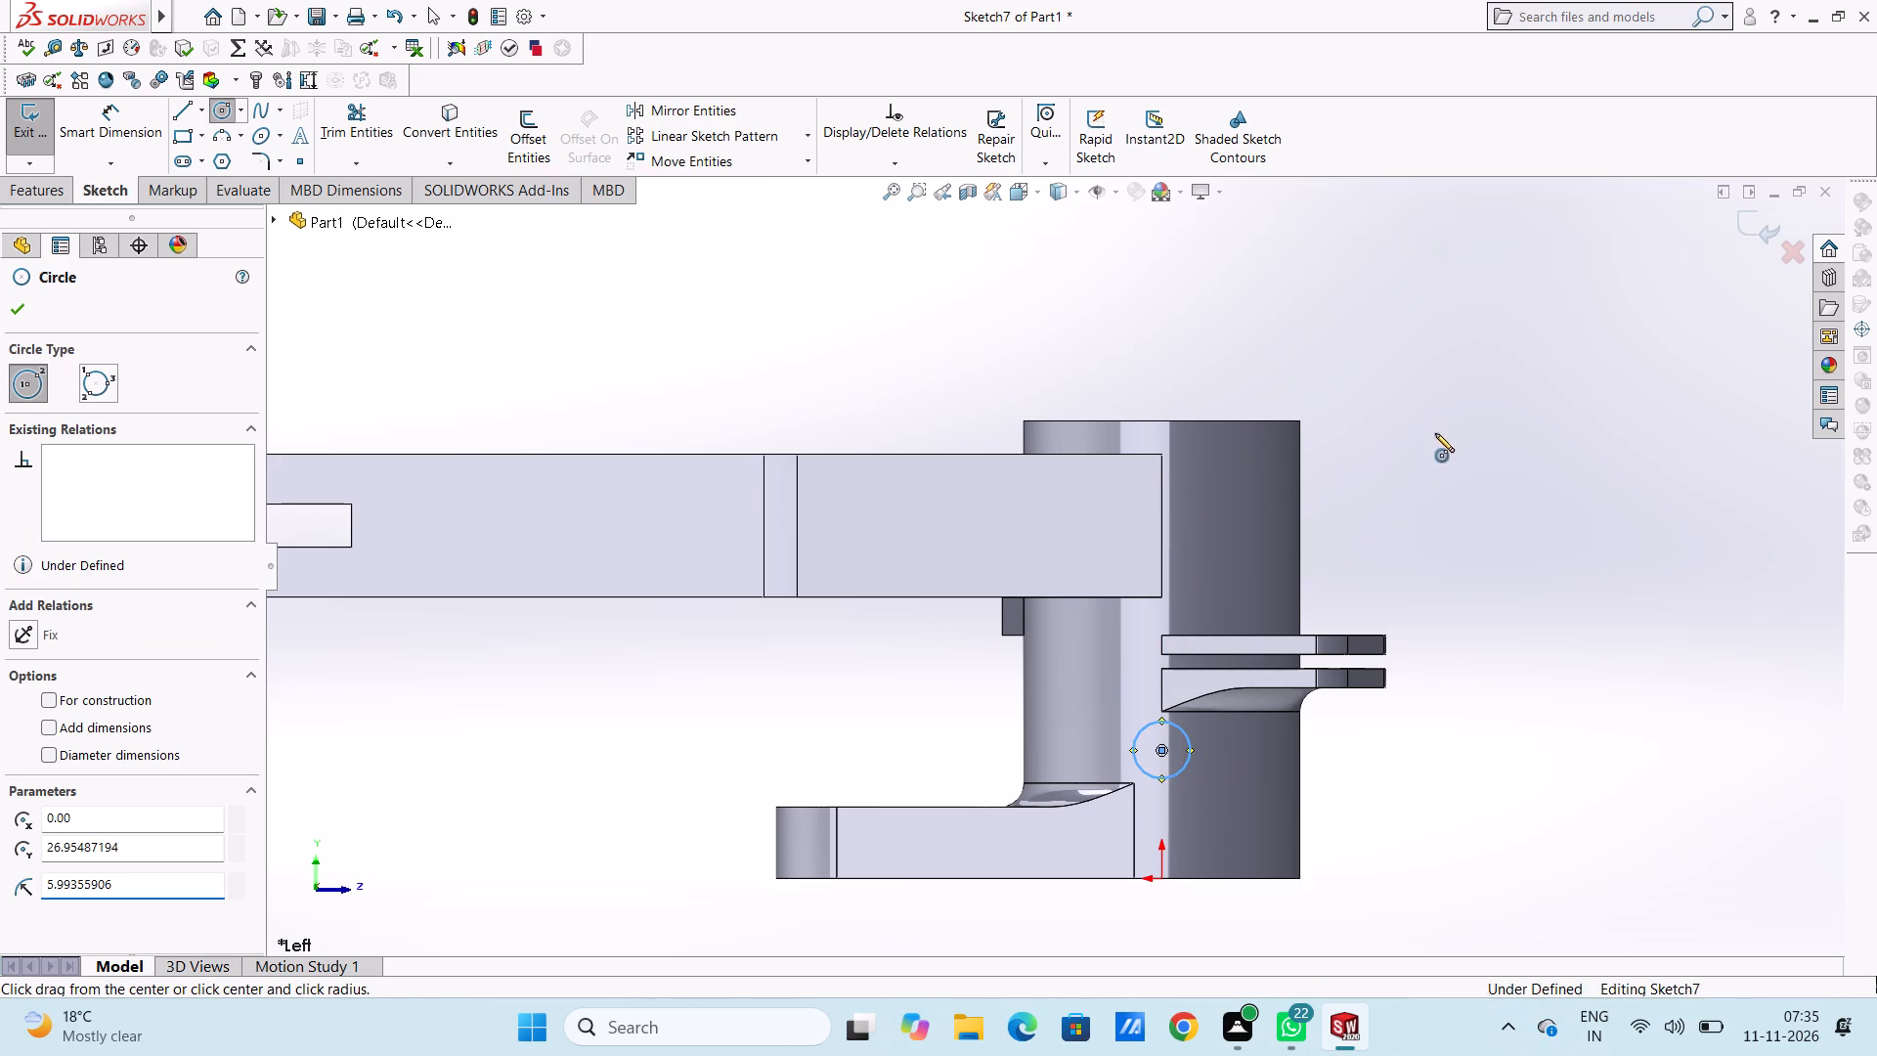
{"action": "left_click", "coordinate": [1443, 436]}
{"action": "left_click", "coordinate": [1443, 442]}
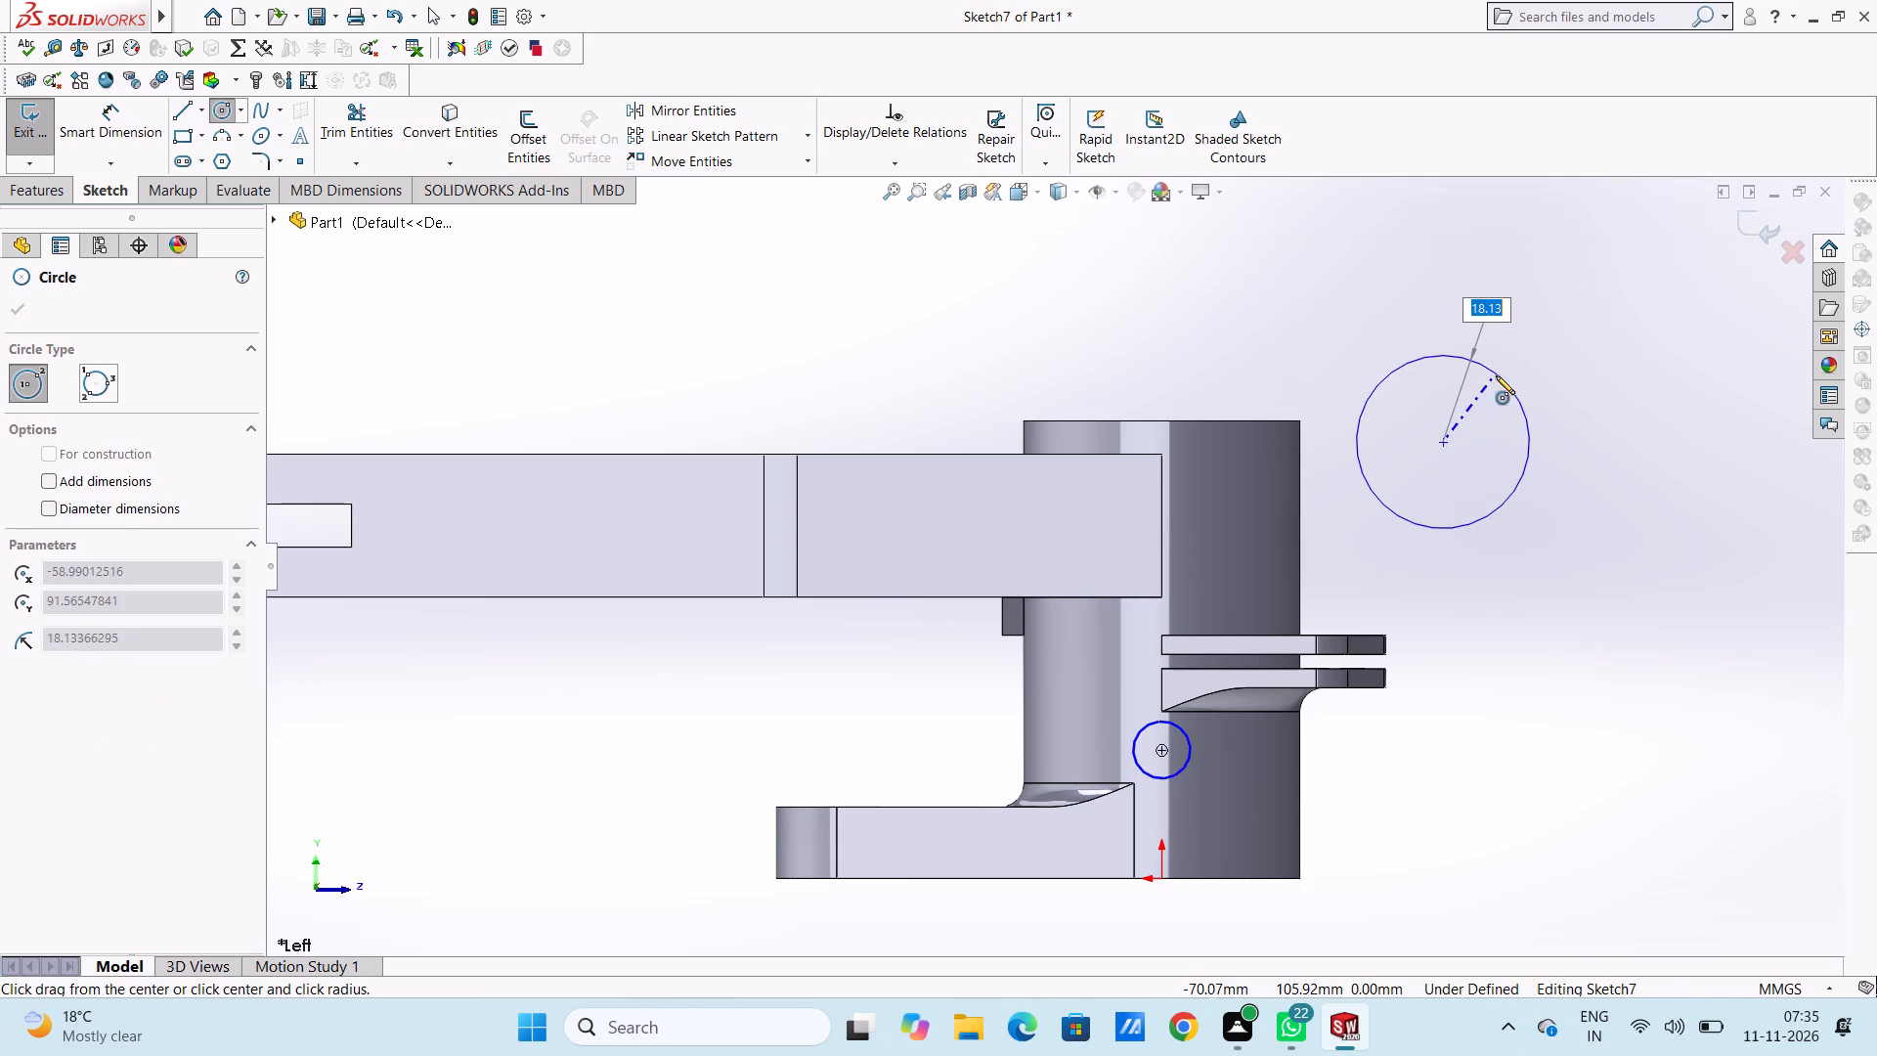
{"action": "right_click", "coordinate": [1496, 374]}
{"action": "left_click", "coordinate": [1522, 384]}
{"action": "left_click", "coordinate": [1500, 400]}
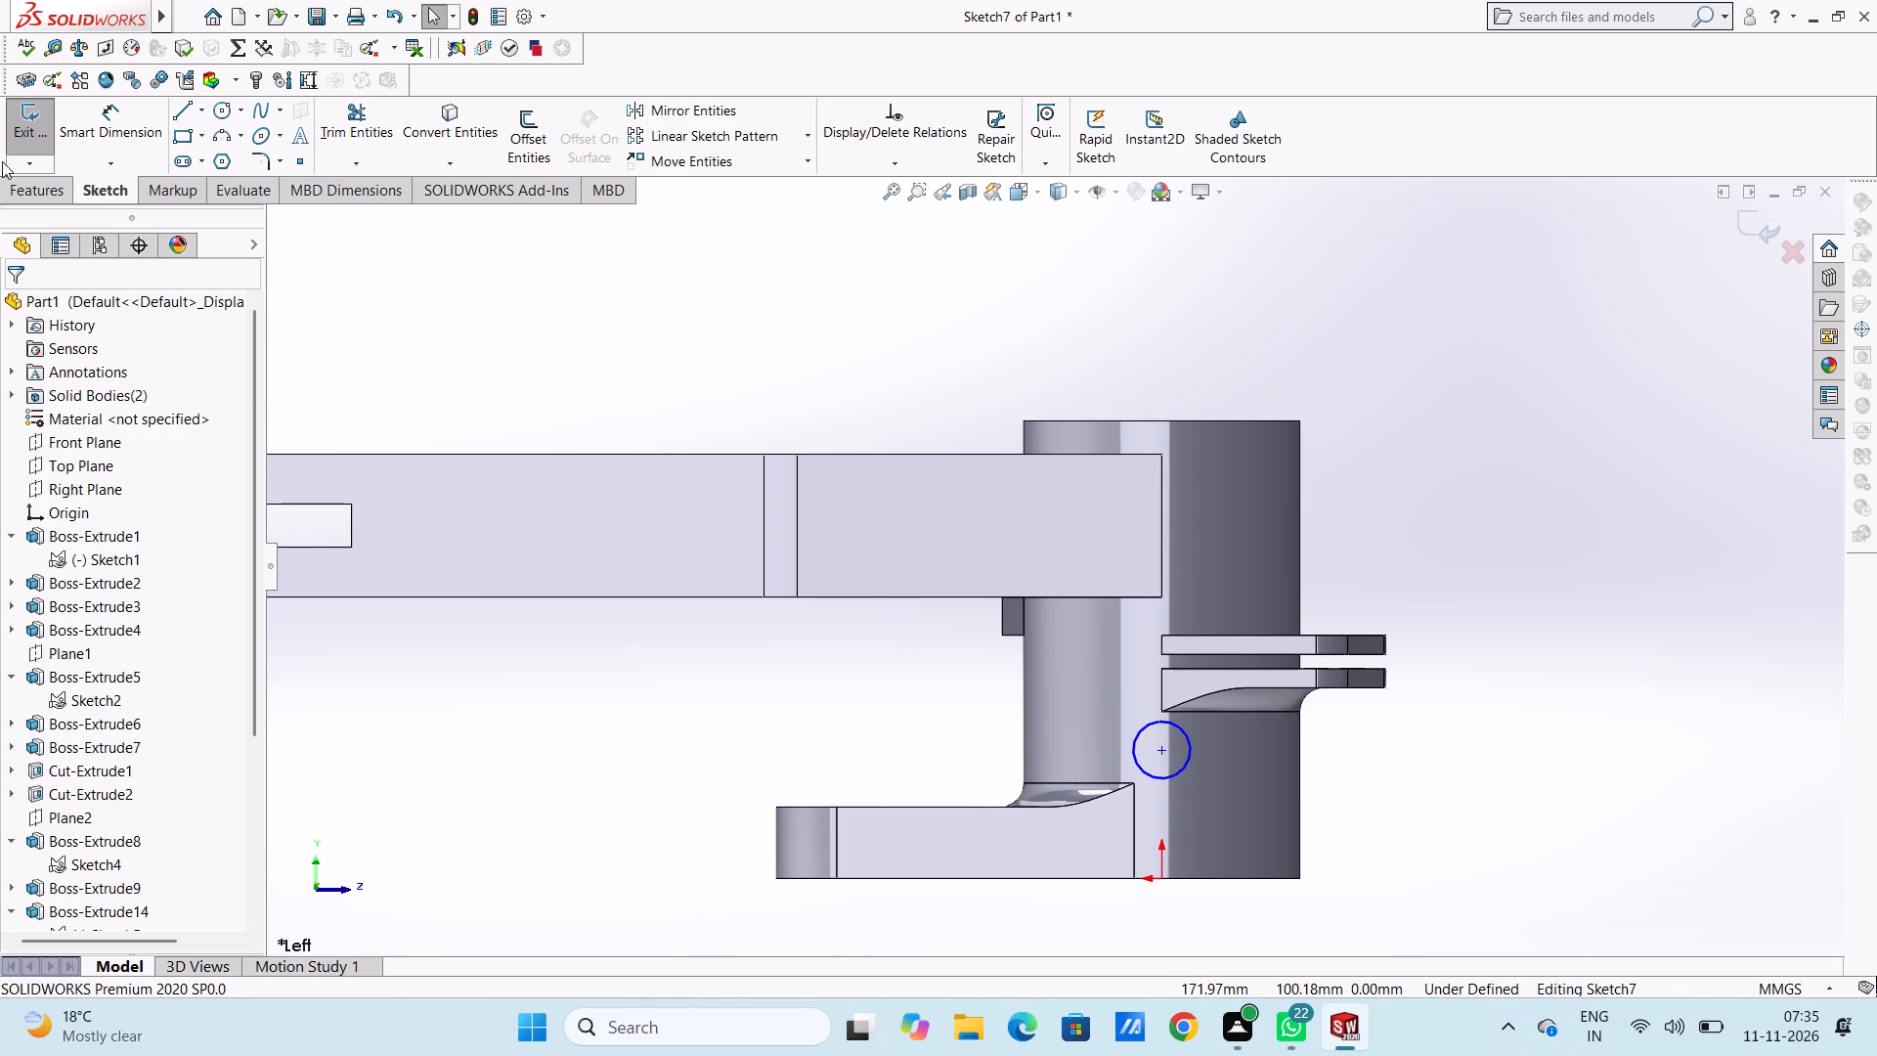
Dimension the circle's centre 22 mm below the top edge of the cylindrical boss.
{"action": "left_click", "coordinate": [109, 113]}
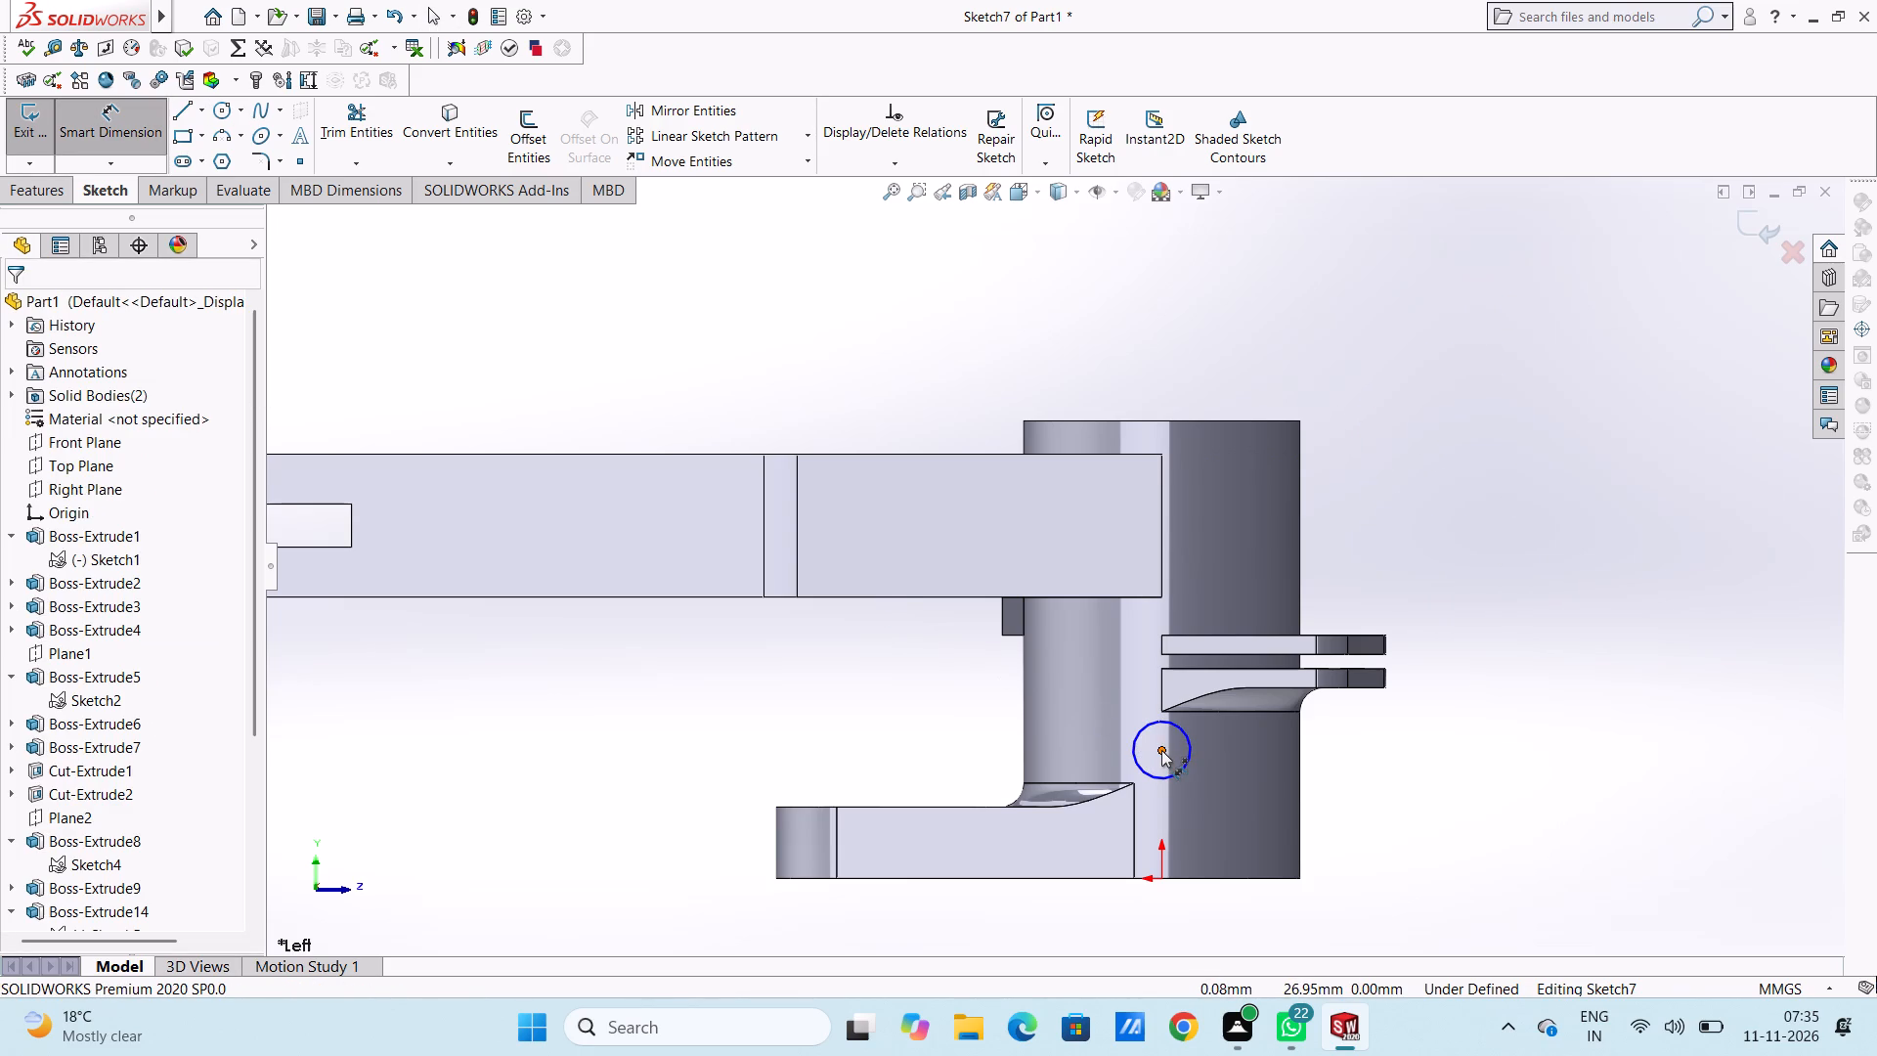
{"action": "left_click", "coordinate": [1161, 749]}
{"action": "left_click", "coordinate": [1213, 418]}
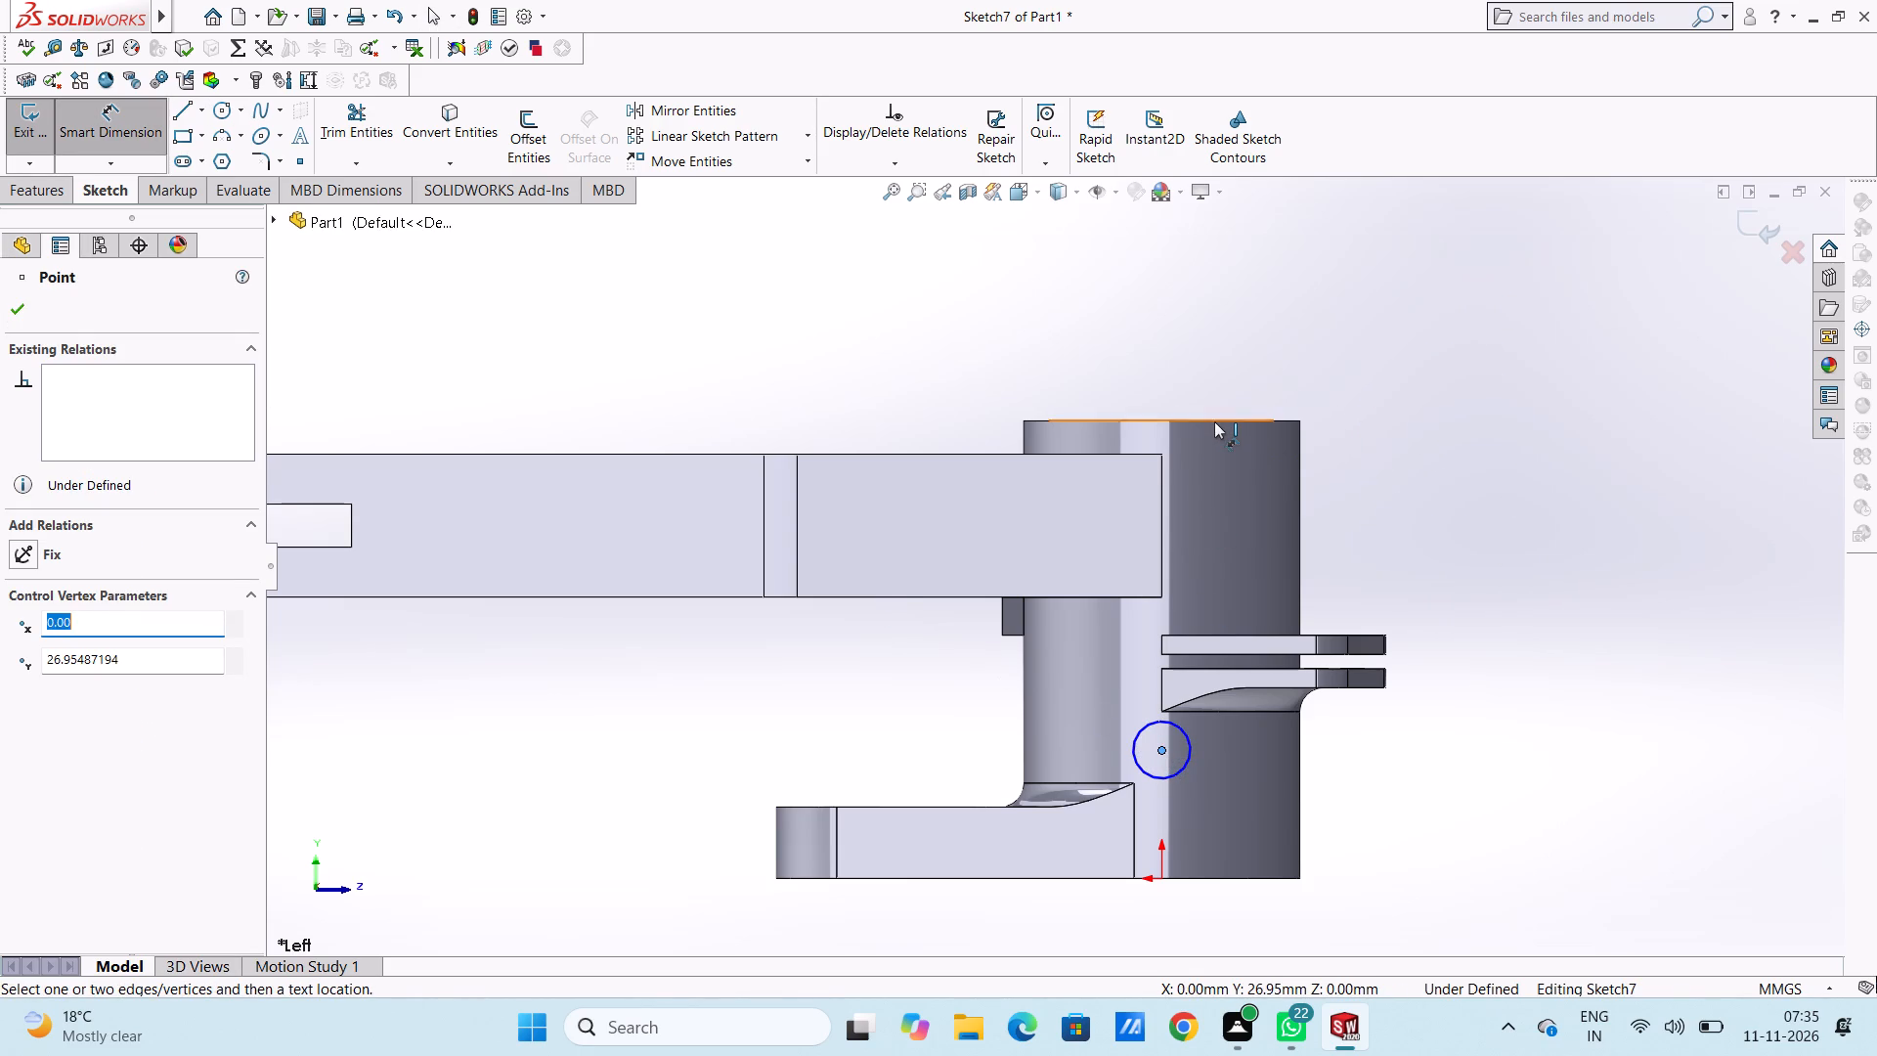
{"action": "left_click", "coordinate": [1215, 423]}
{"action": "left_click", "coordinate": [1512, 497]}
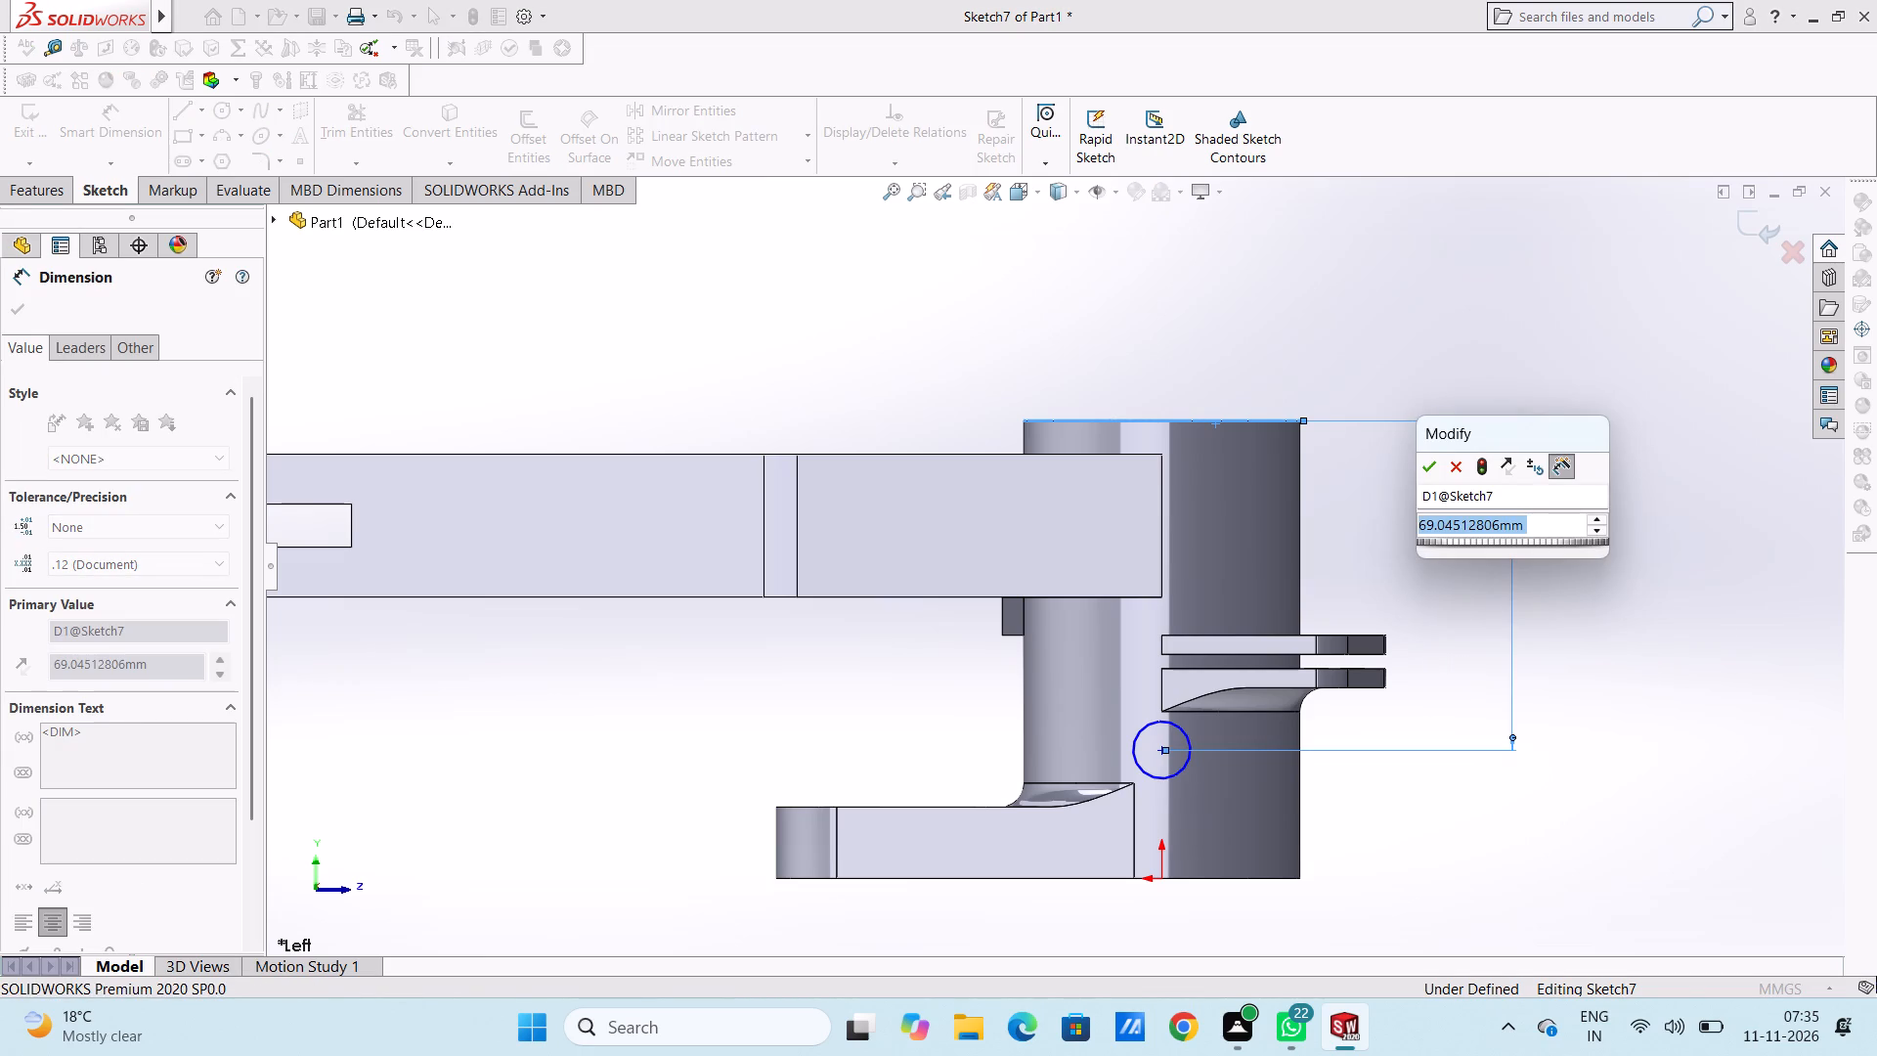
{"action": "type", "text": "22"}
{"action": "key", "text": "Return"}
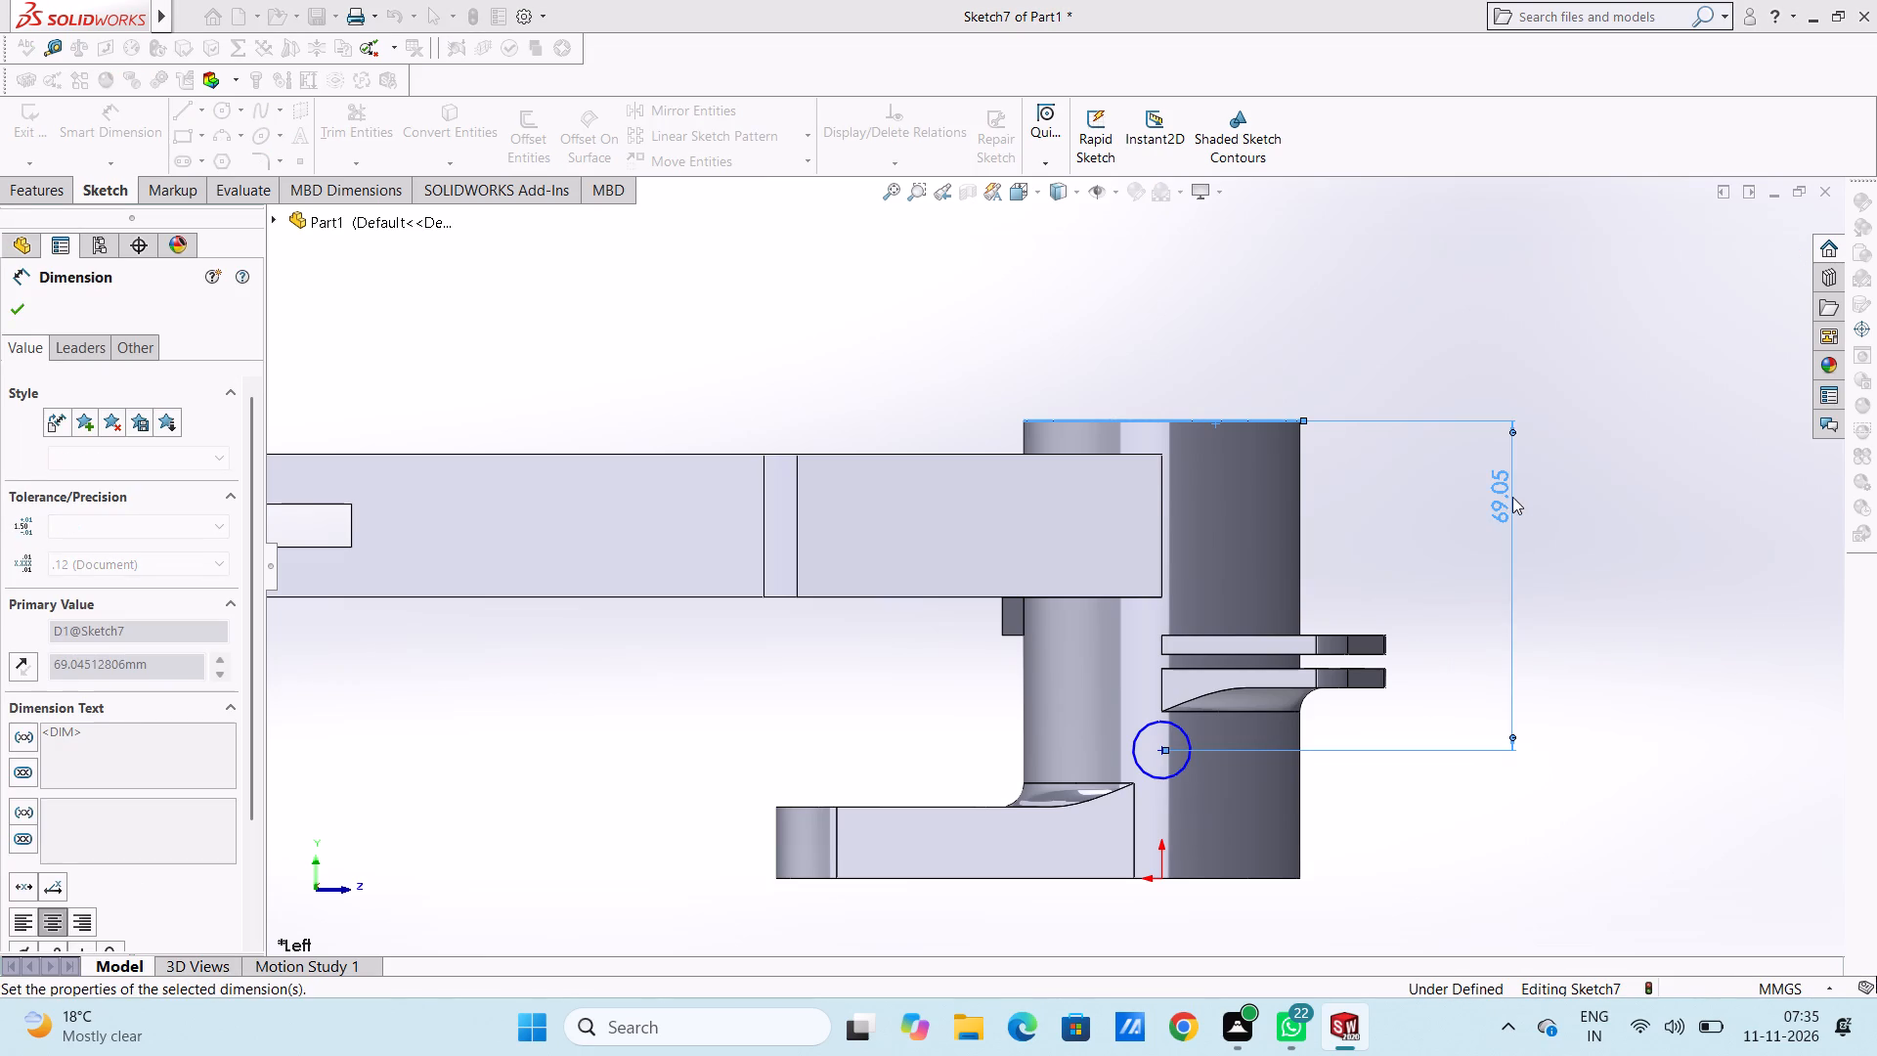
{"action": "left_click", "coordinate": [1251, 371]}
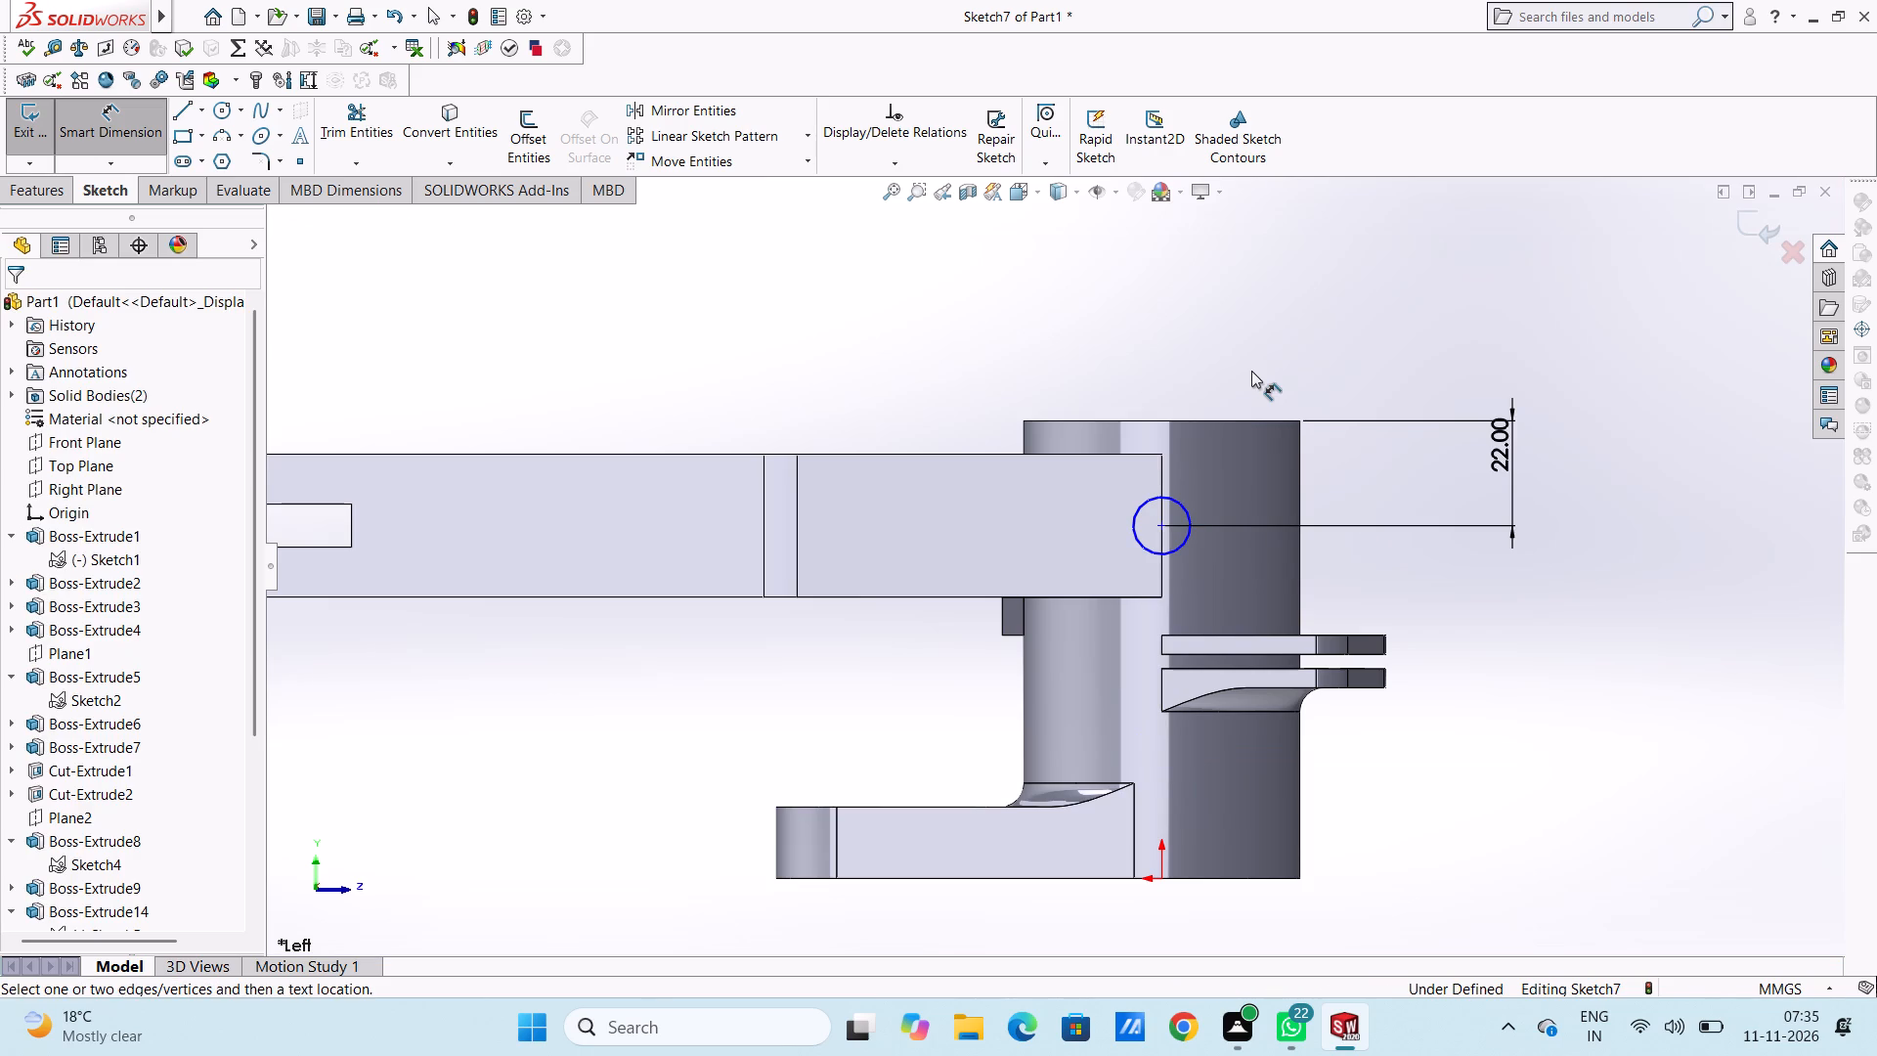
Set the circle's diameter to 8 mm.
{"action": "left_click", "coordinate": [1188, 514]}
{"action": "left_click", "coordinate": [1488, 337]}
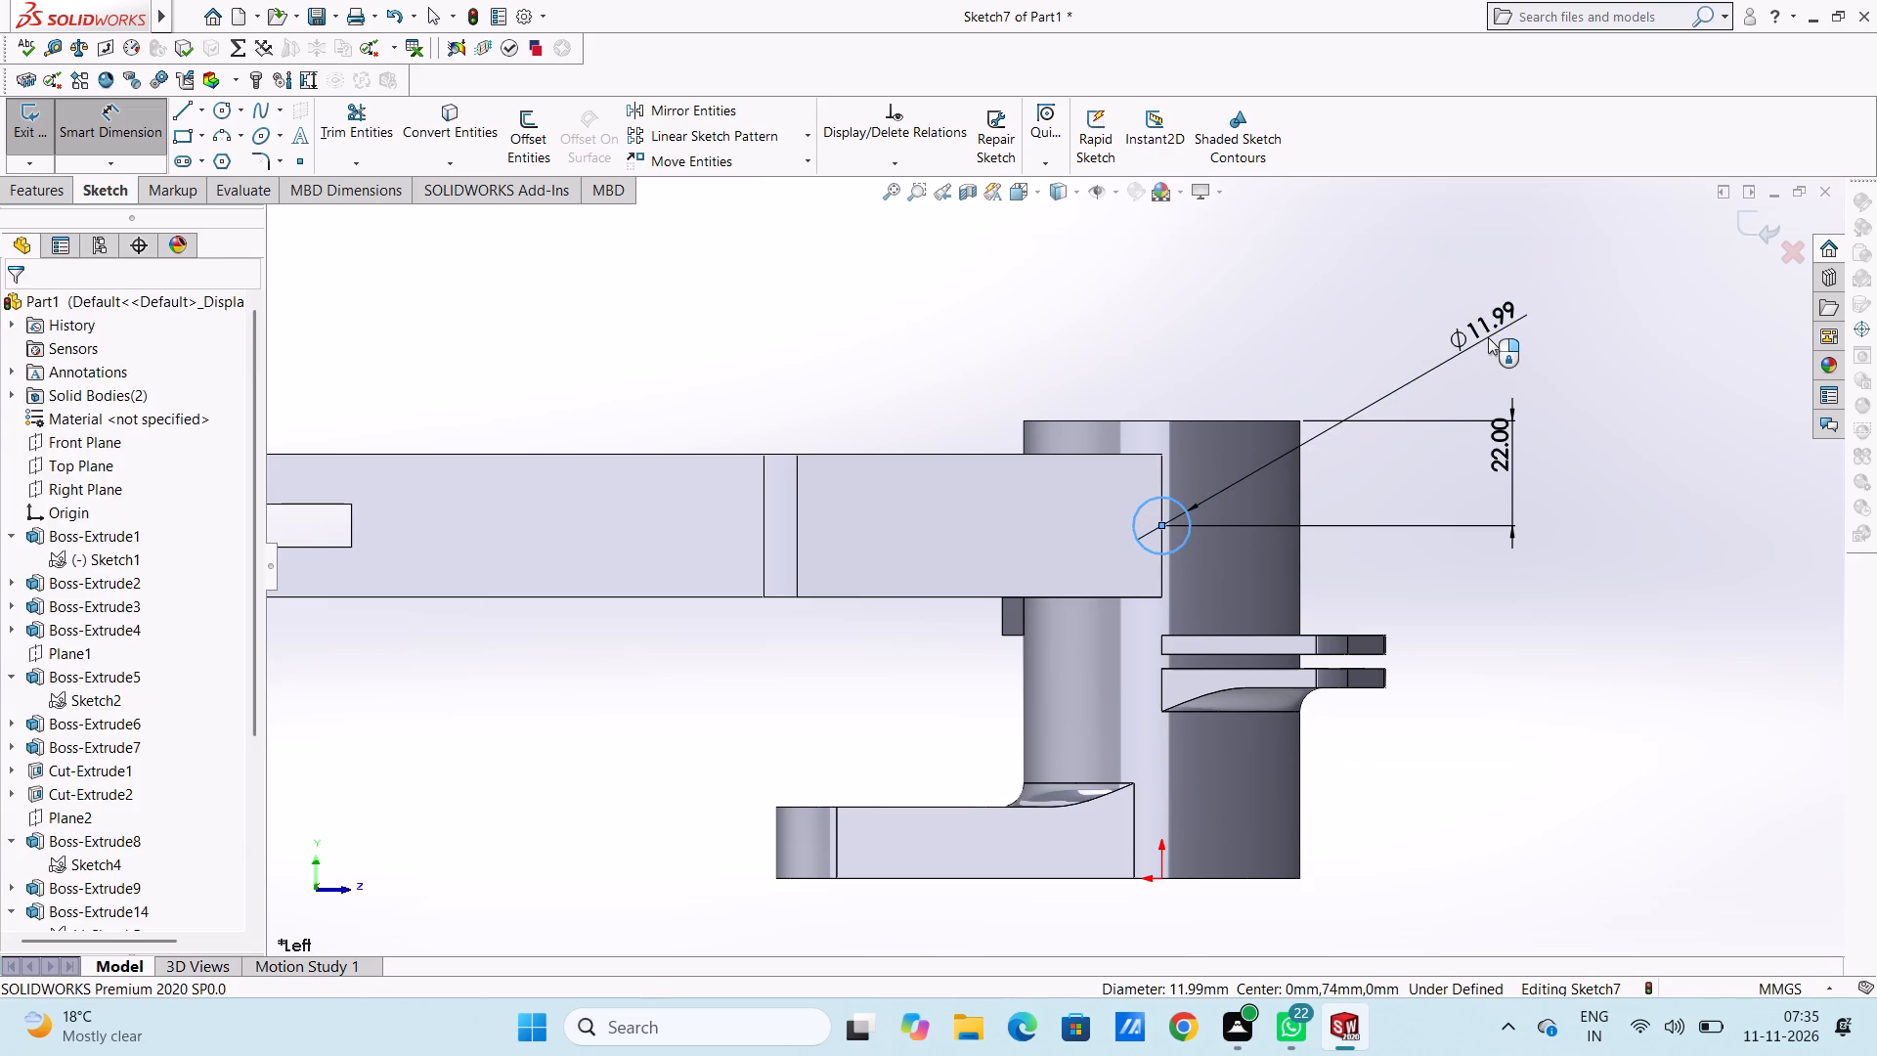
{"action": "key", "text": "8"}
{"action": "key", "text": "Return"}
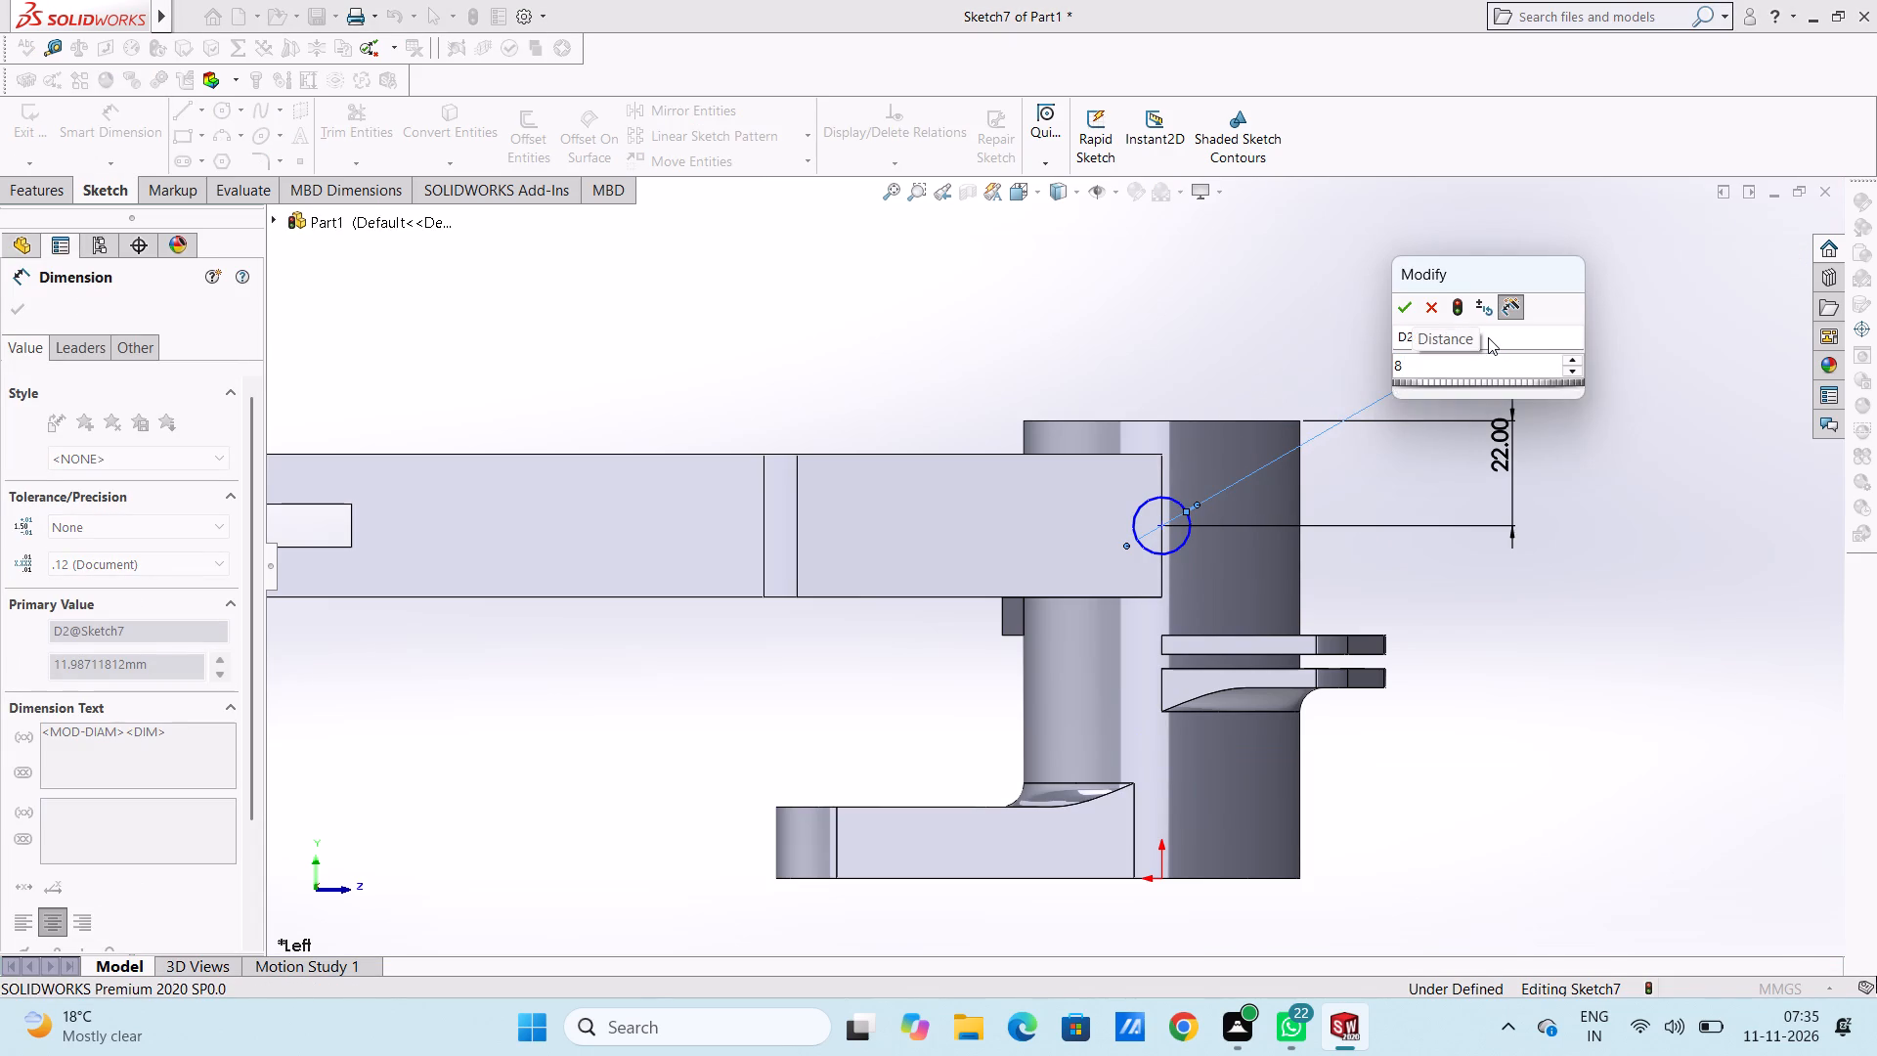
{"action": "left_click", "coordinate": [932, 339]}
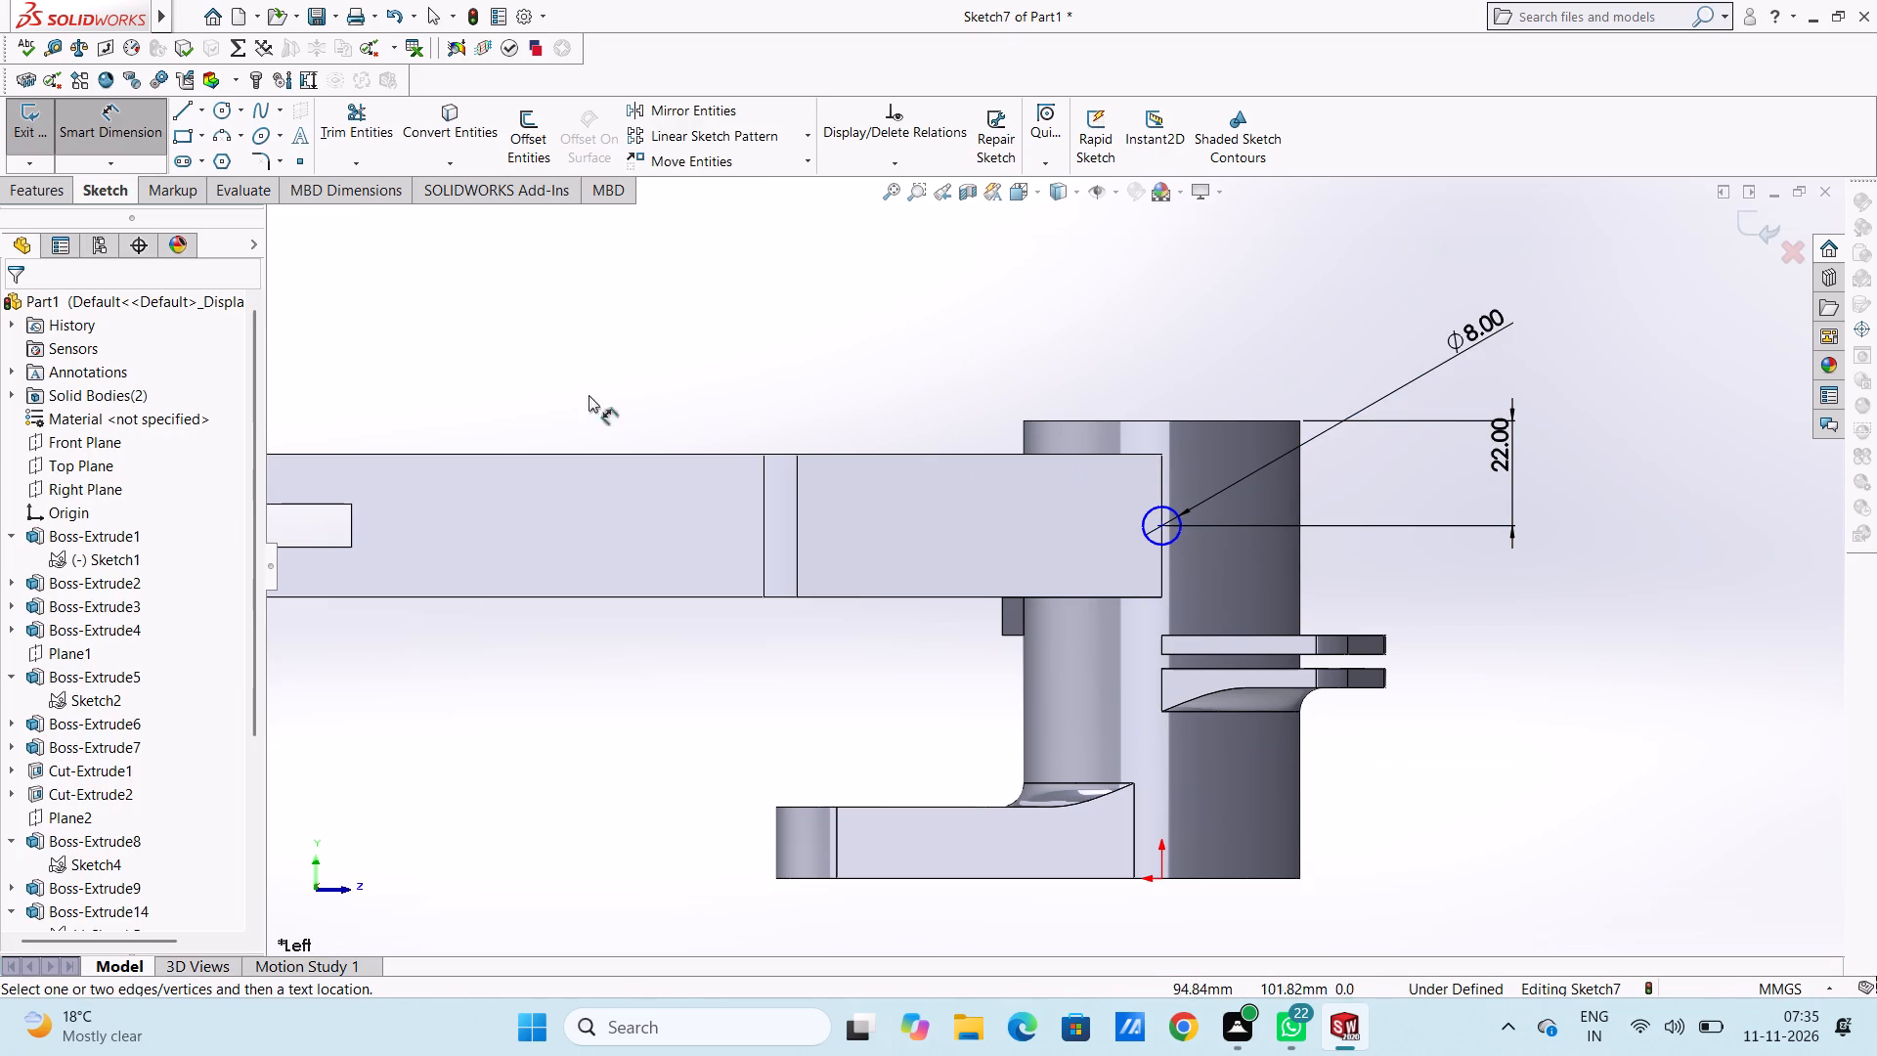
Add a vertical relation between the origin and the circle's centre.
{"action": "left_click", "coordinate": [106, 120]}
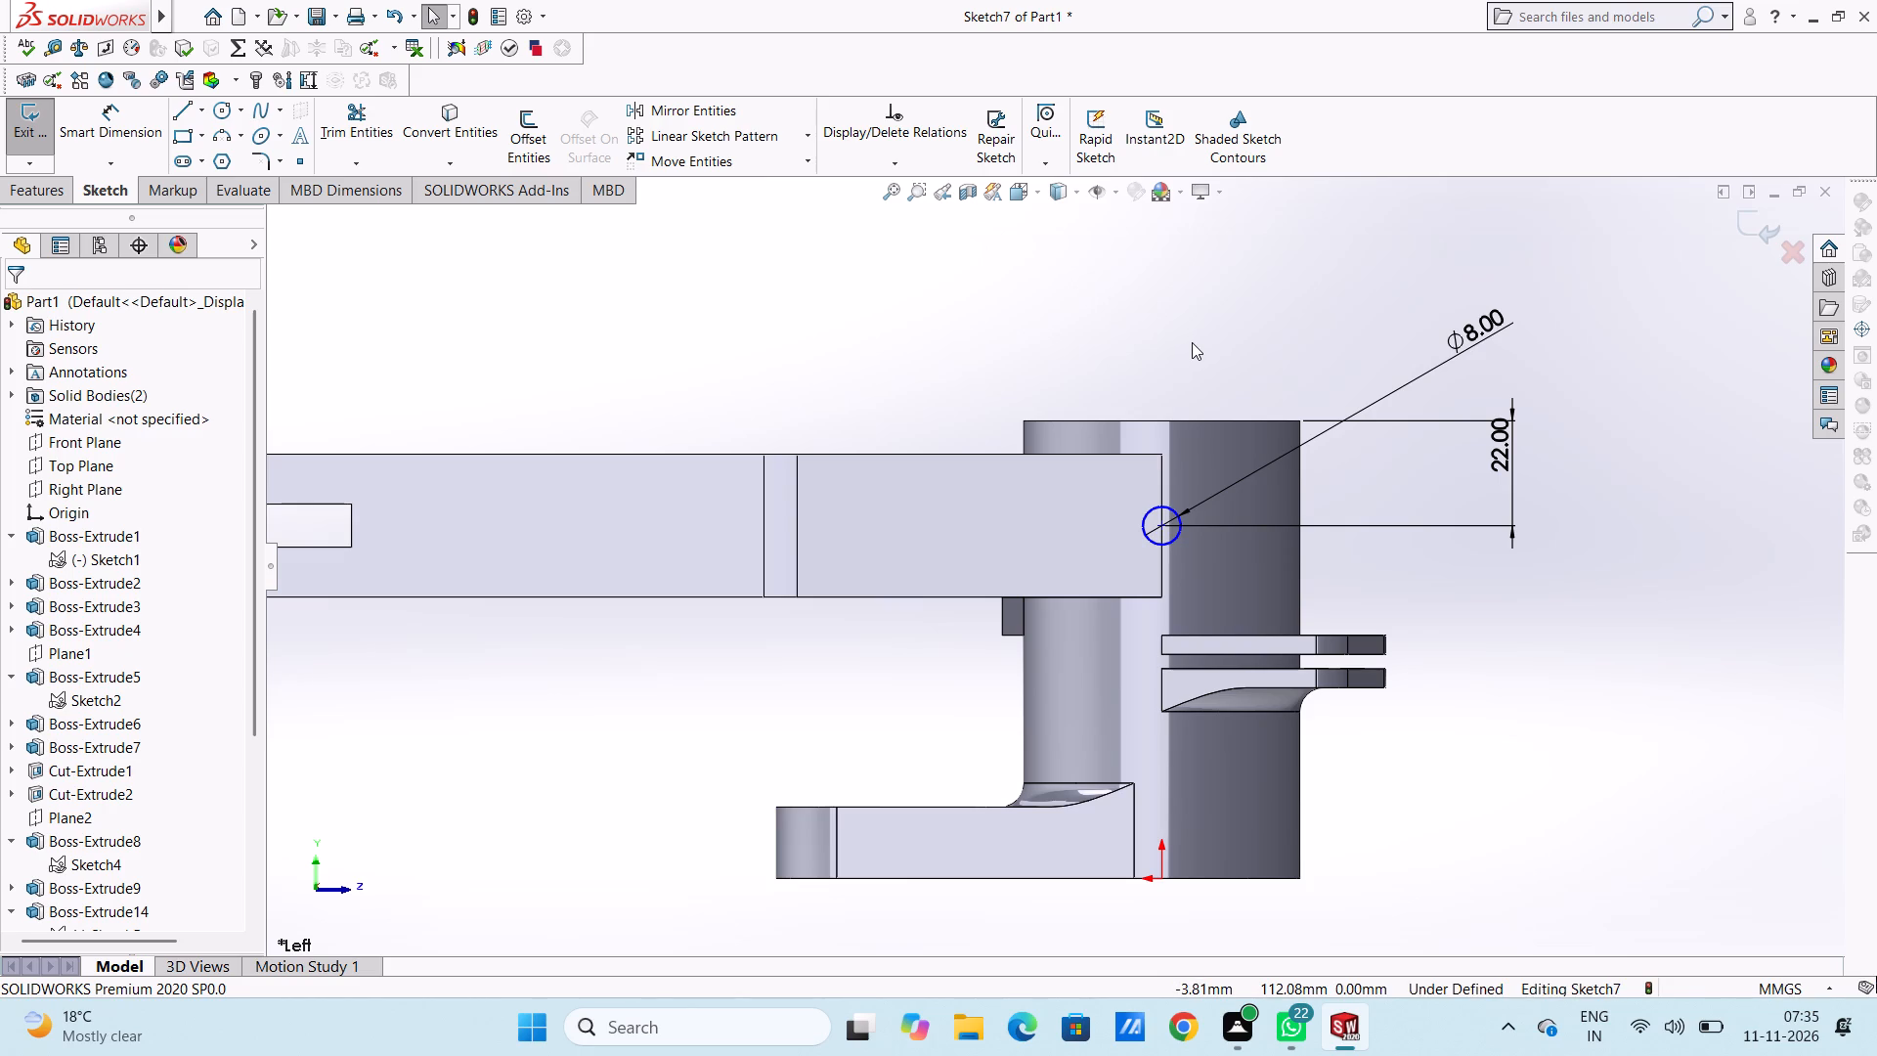
{"action": "left_click", "coordinate": [1159, 882]}
{"action": "left_click", "coordinate": [1166, 529], "text": "ctrl"}
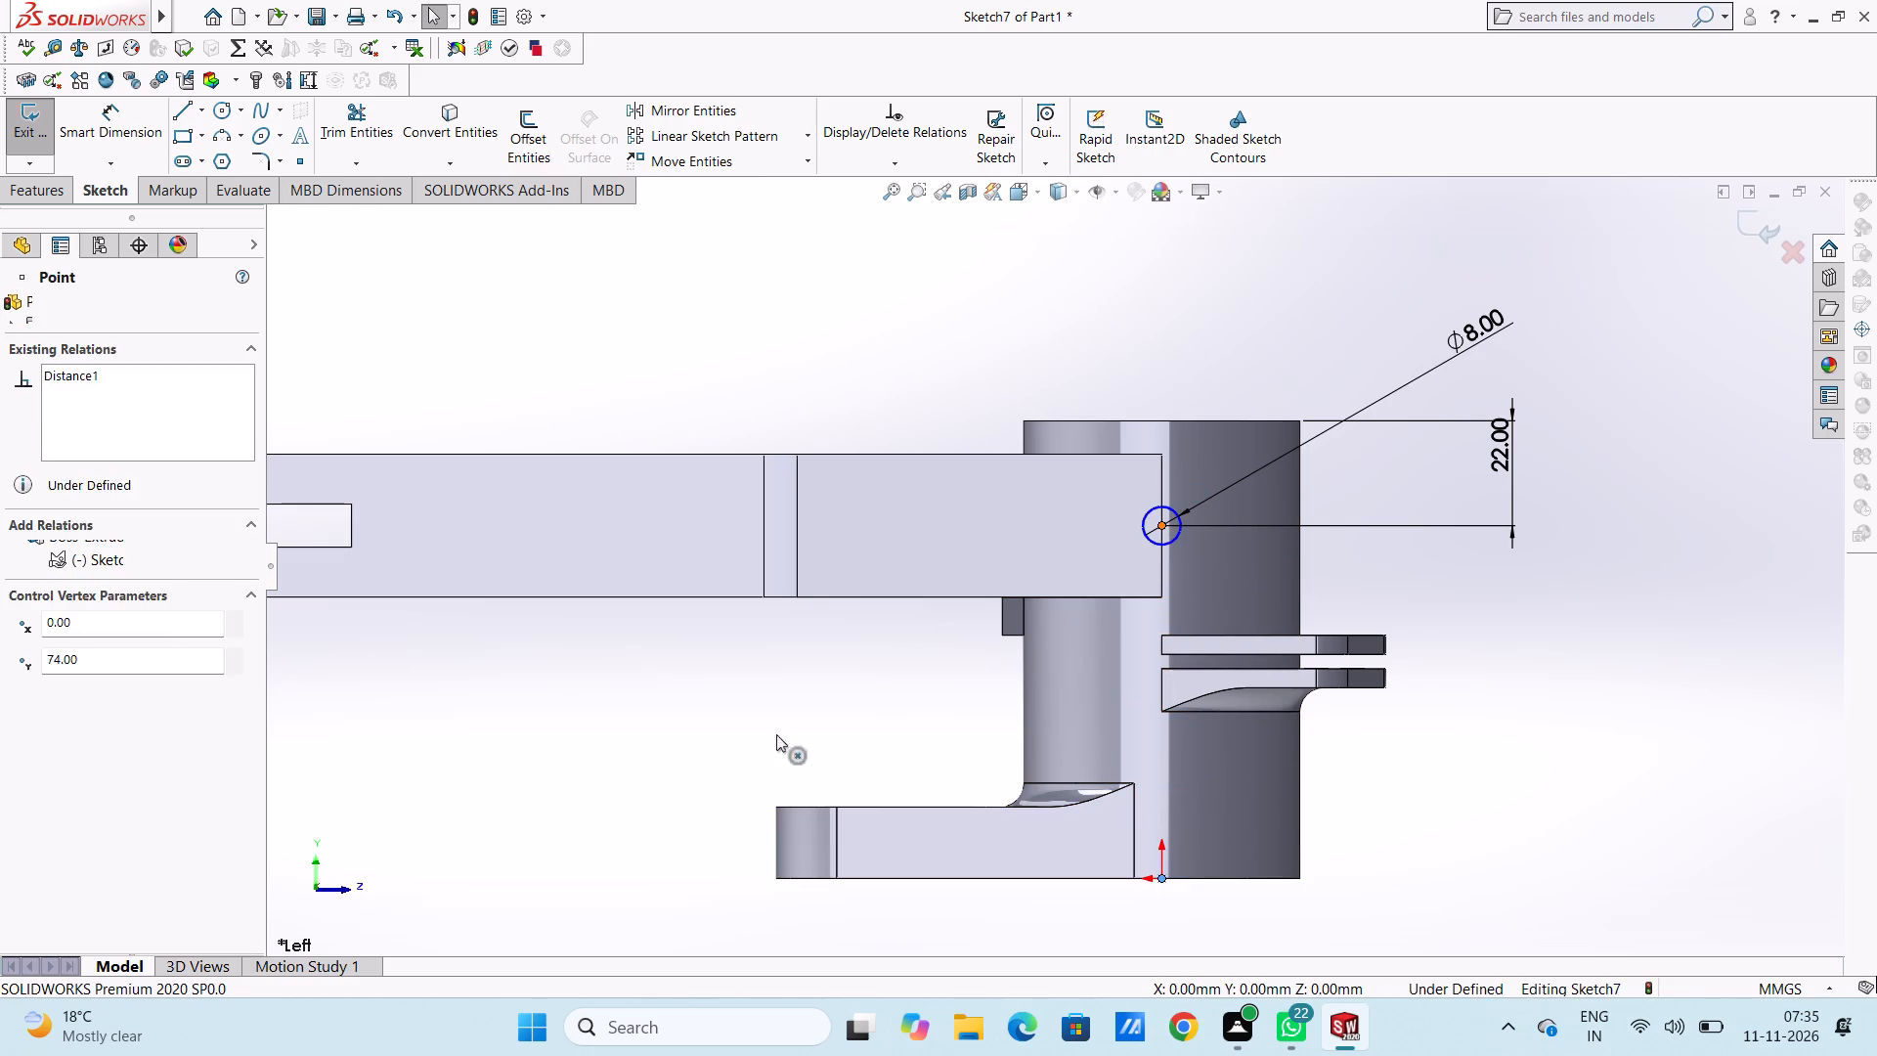
{"action": "left_click", "coordinate": [31, 679]}
{"action": "left_click", "coordinate": [493, 764]}
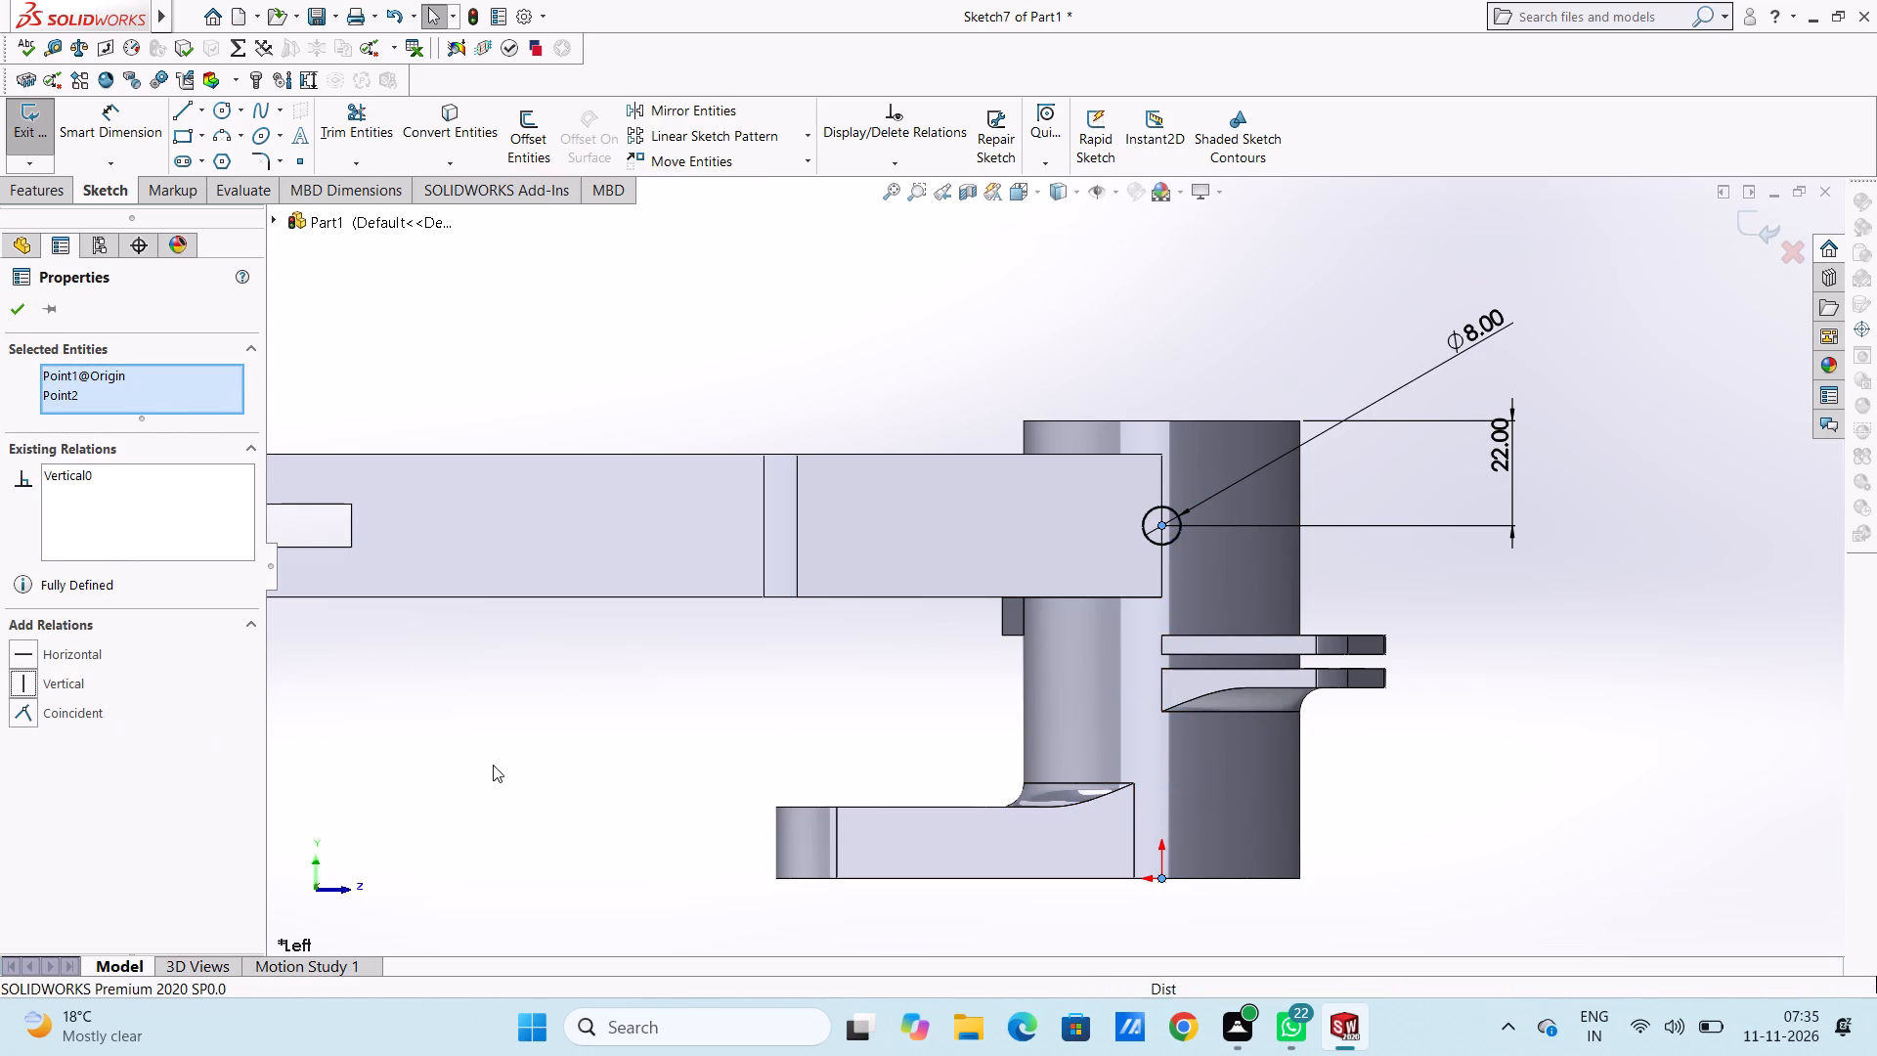
Cut-extrude the 8 mm circle Through All in one direction to make the cross hole in the cylindrical boss.
{"action": "middle_click_drag", "start_coordinate": [938, 338], "coordinate": [843, 465]}
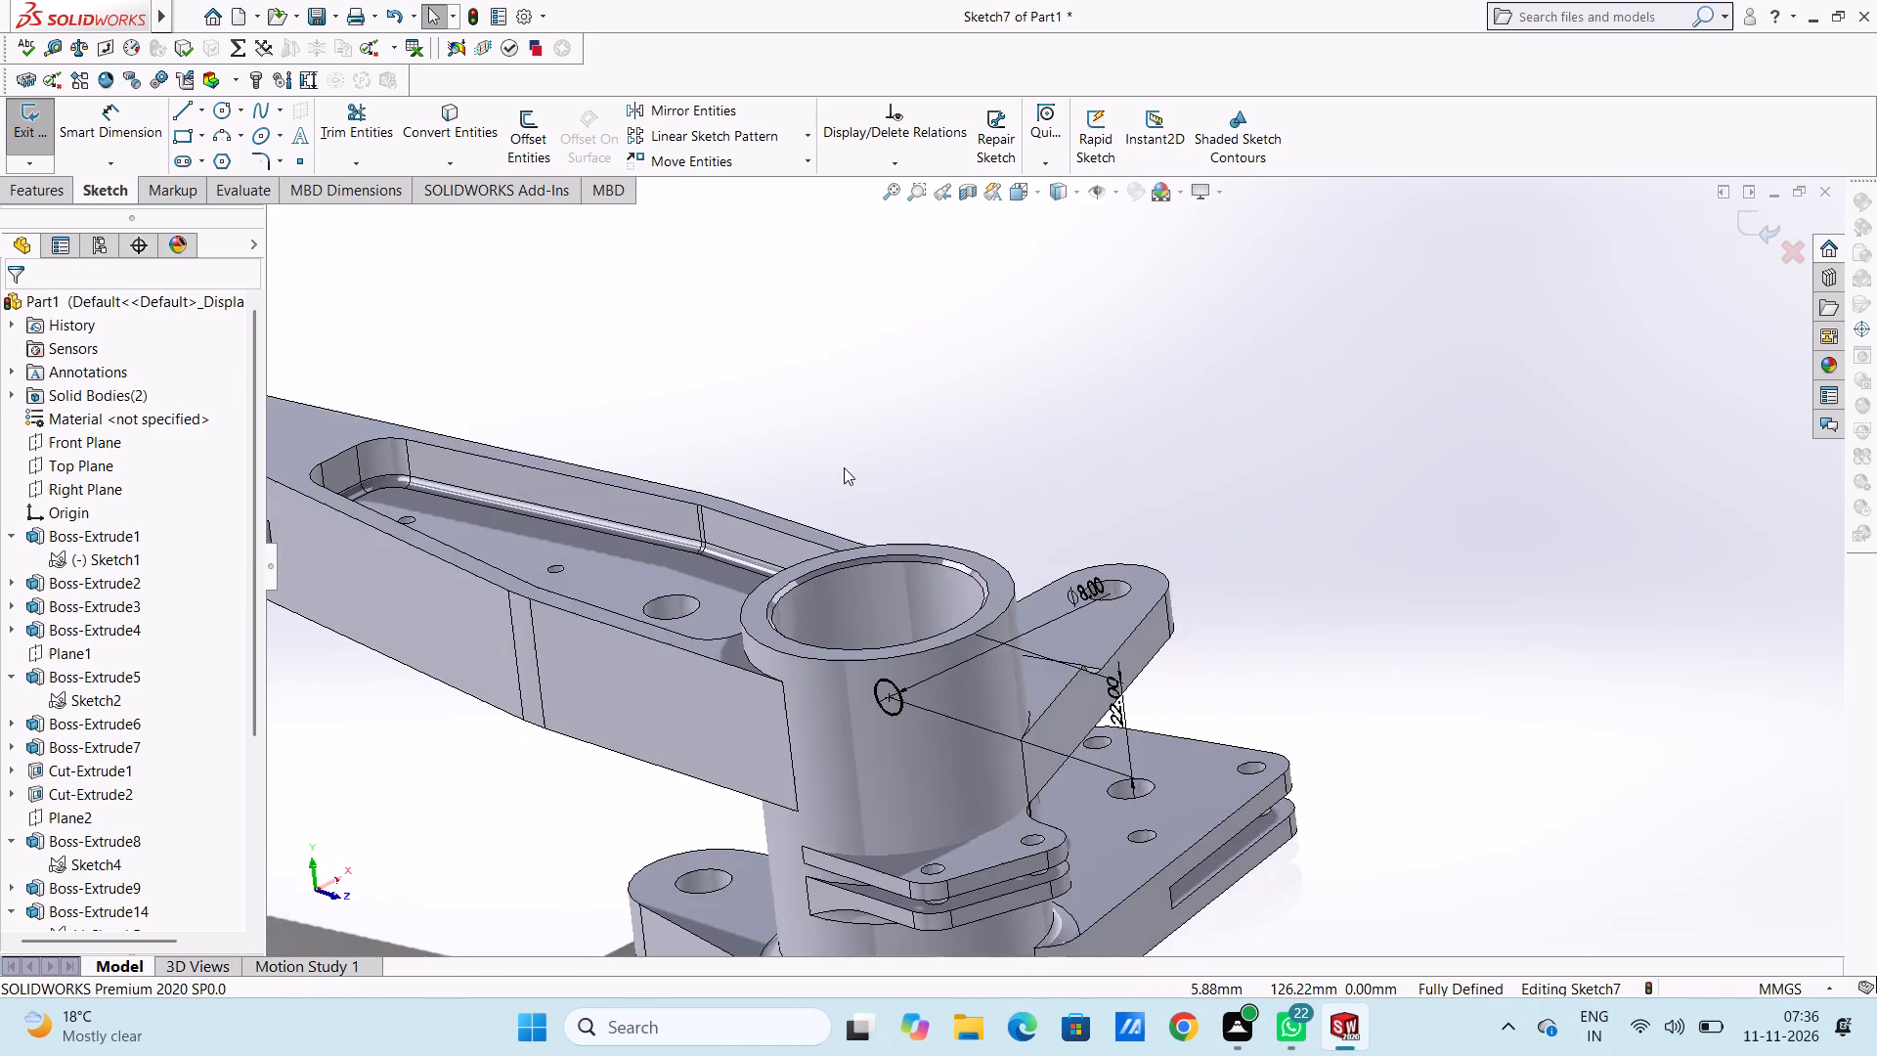
{"action": "scroll", "coordinate": [871, 479], "scroll_direction": "up", "scroll_amount": 4}
{"action": "middle_click_drag", "start_coordinate": [1107, 465], "coordinate": [1170, 674]}
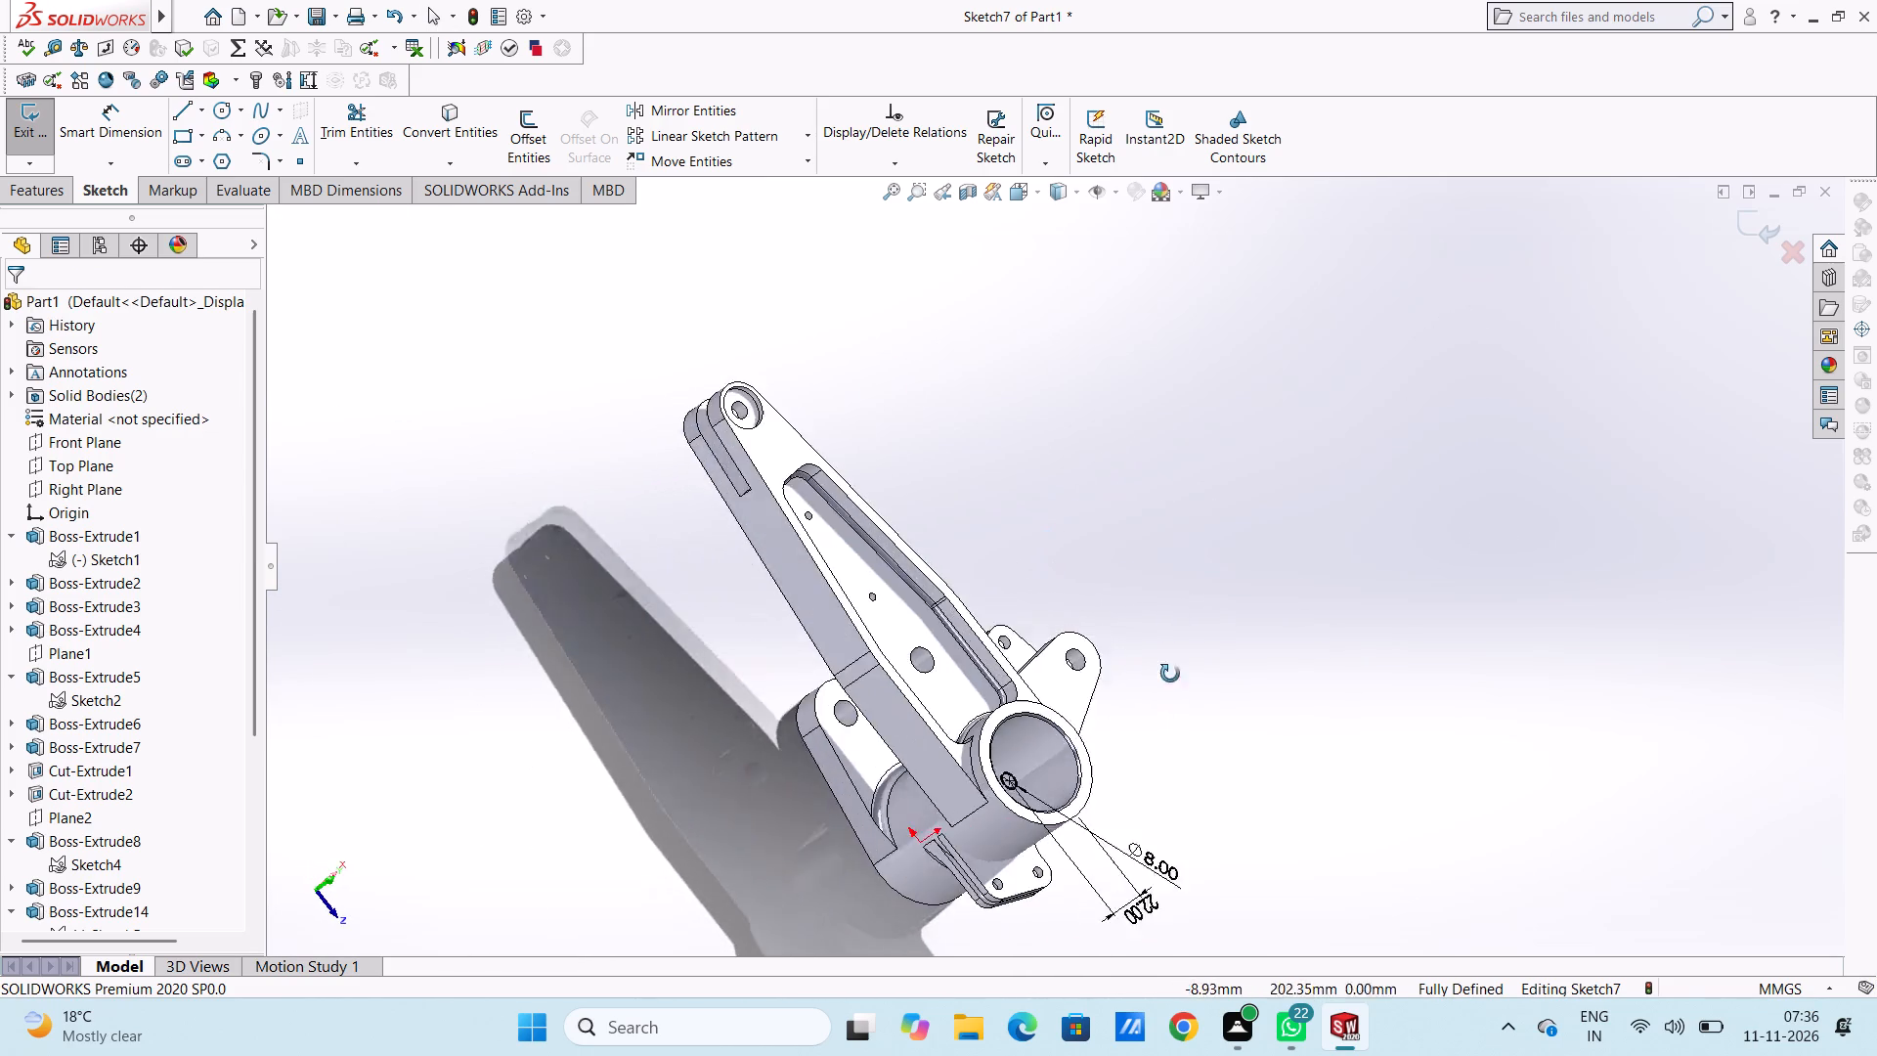
{"action": "middle_click_drag", "start_coordinate": [1170, 674], "coordinate": [980, 524]}
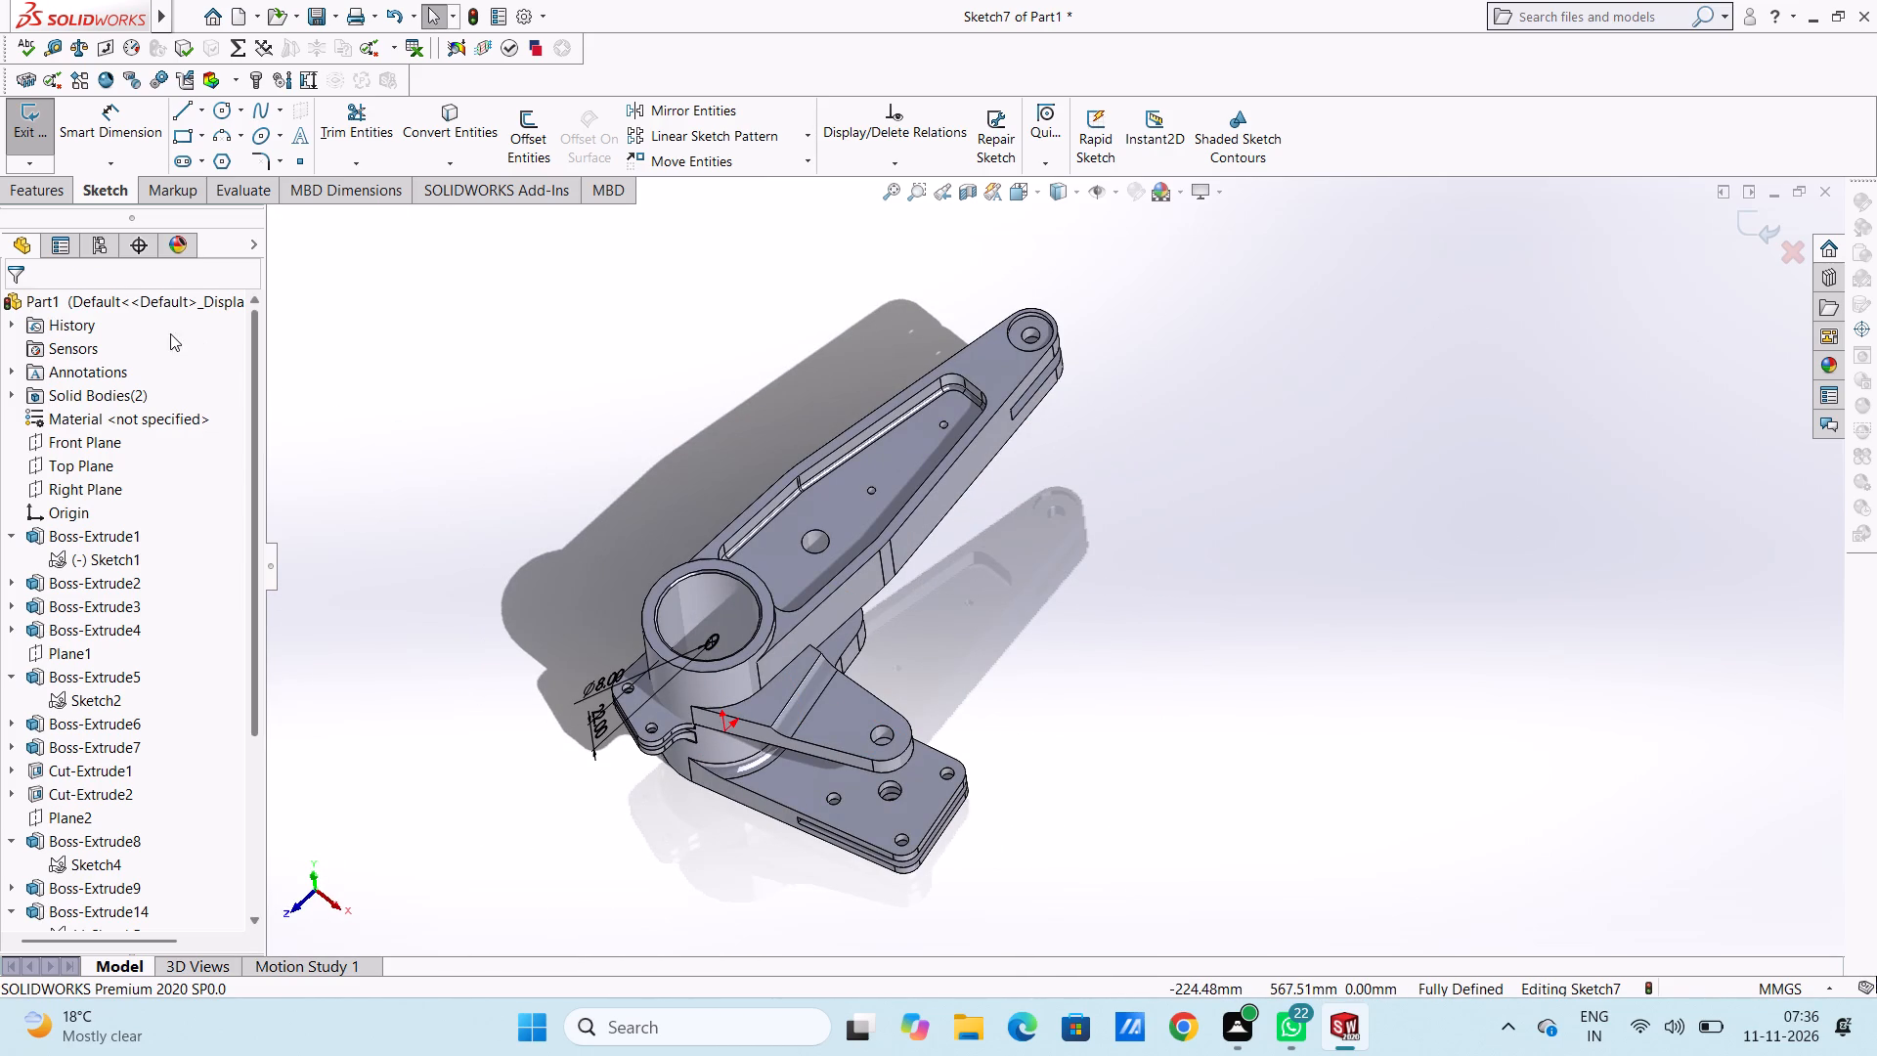
{"action": "left_click", "coordinate": [43, 193]}
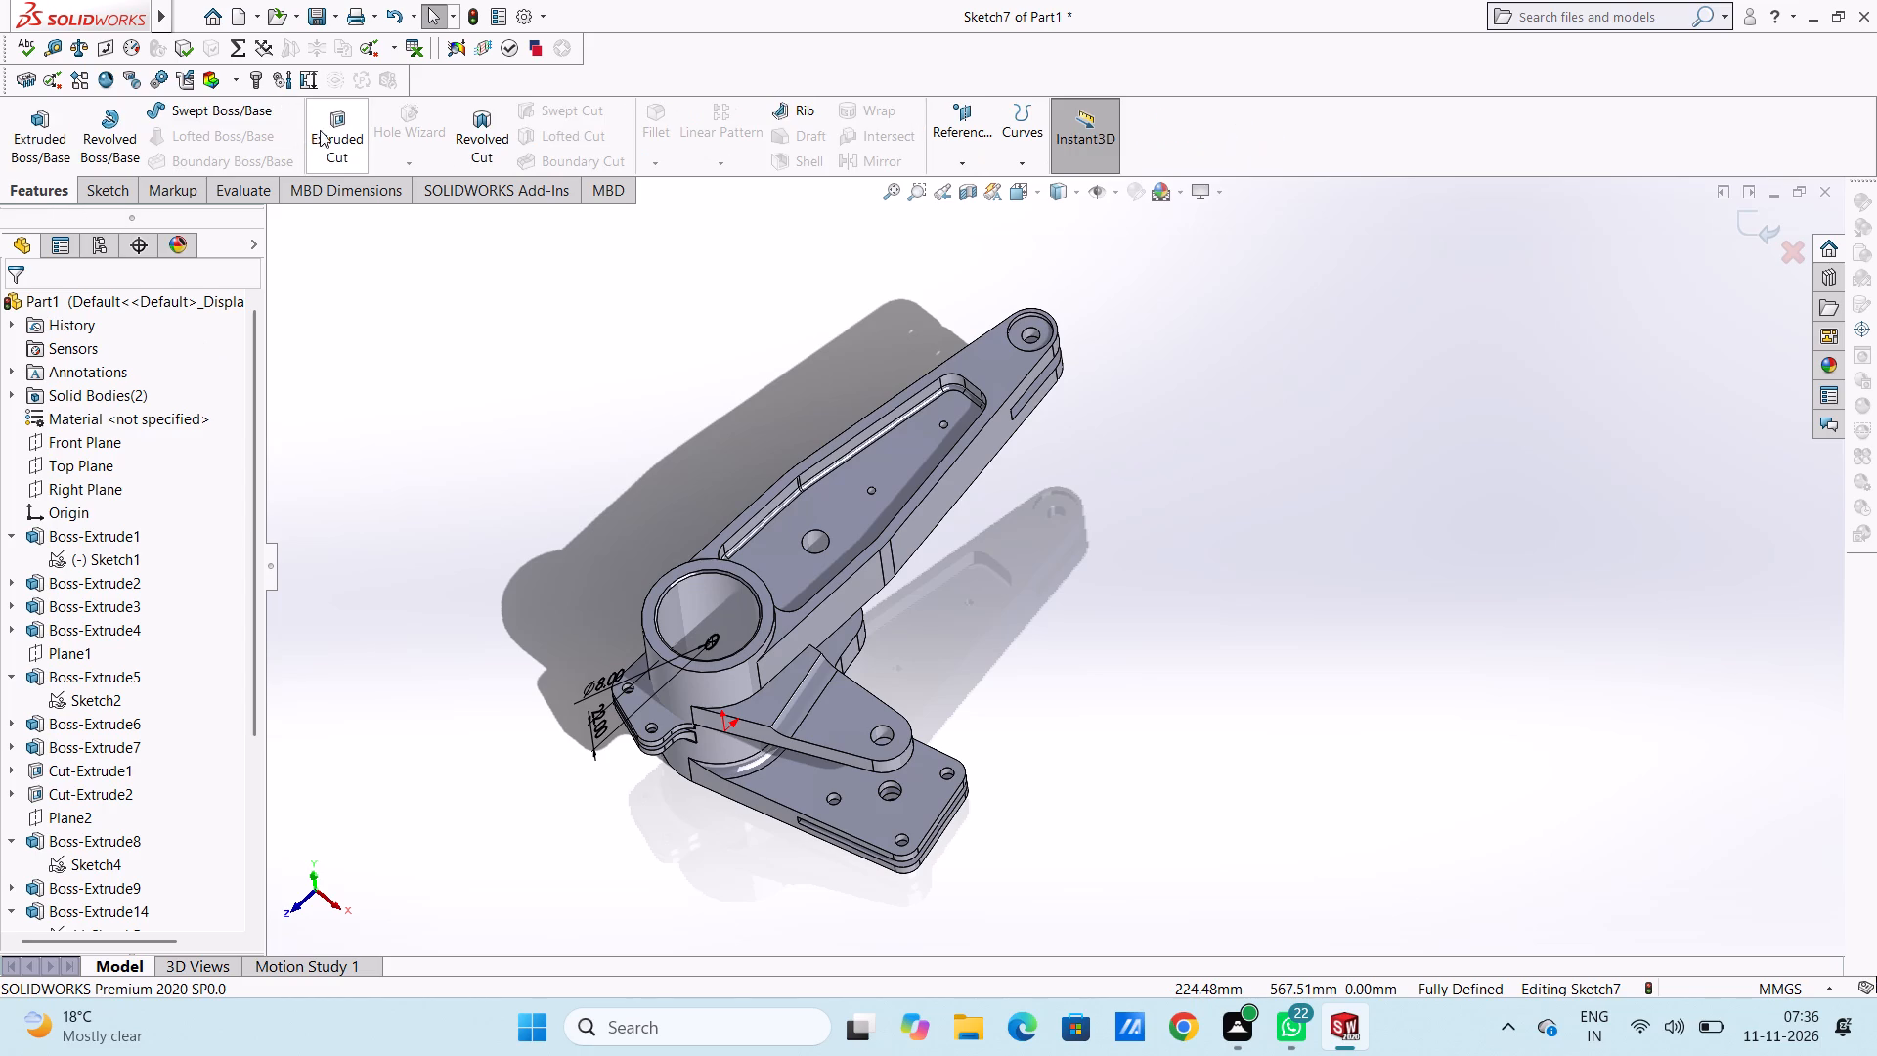
{"action": "left_click", "coordinate": [325, 133]}
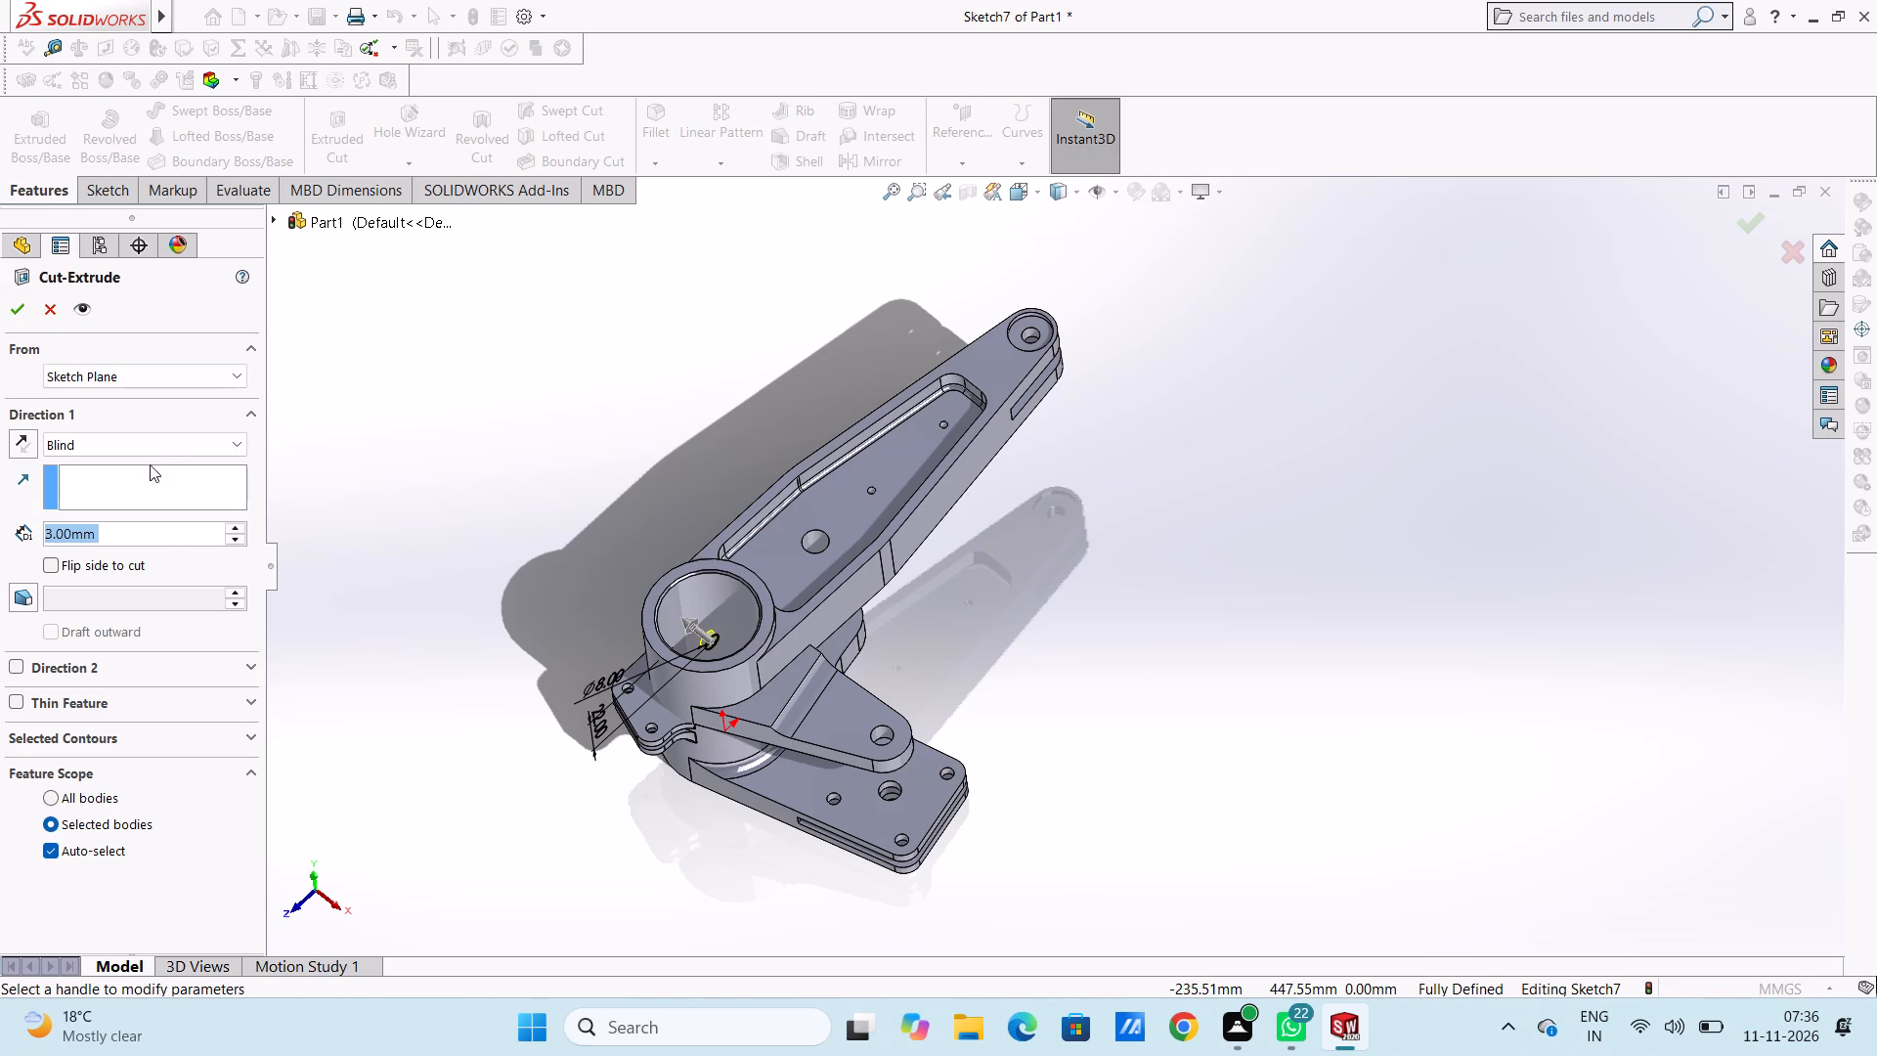
{"action": "left_click", "coordinate": [158, 435]}
{"action": "left_click", "coordinate": [149, 486]}
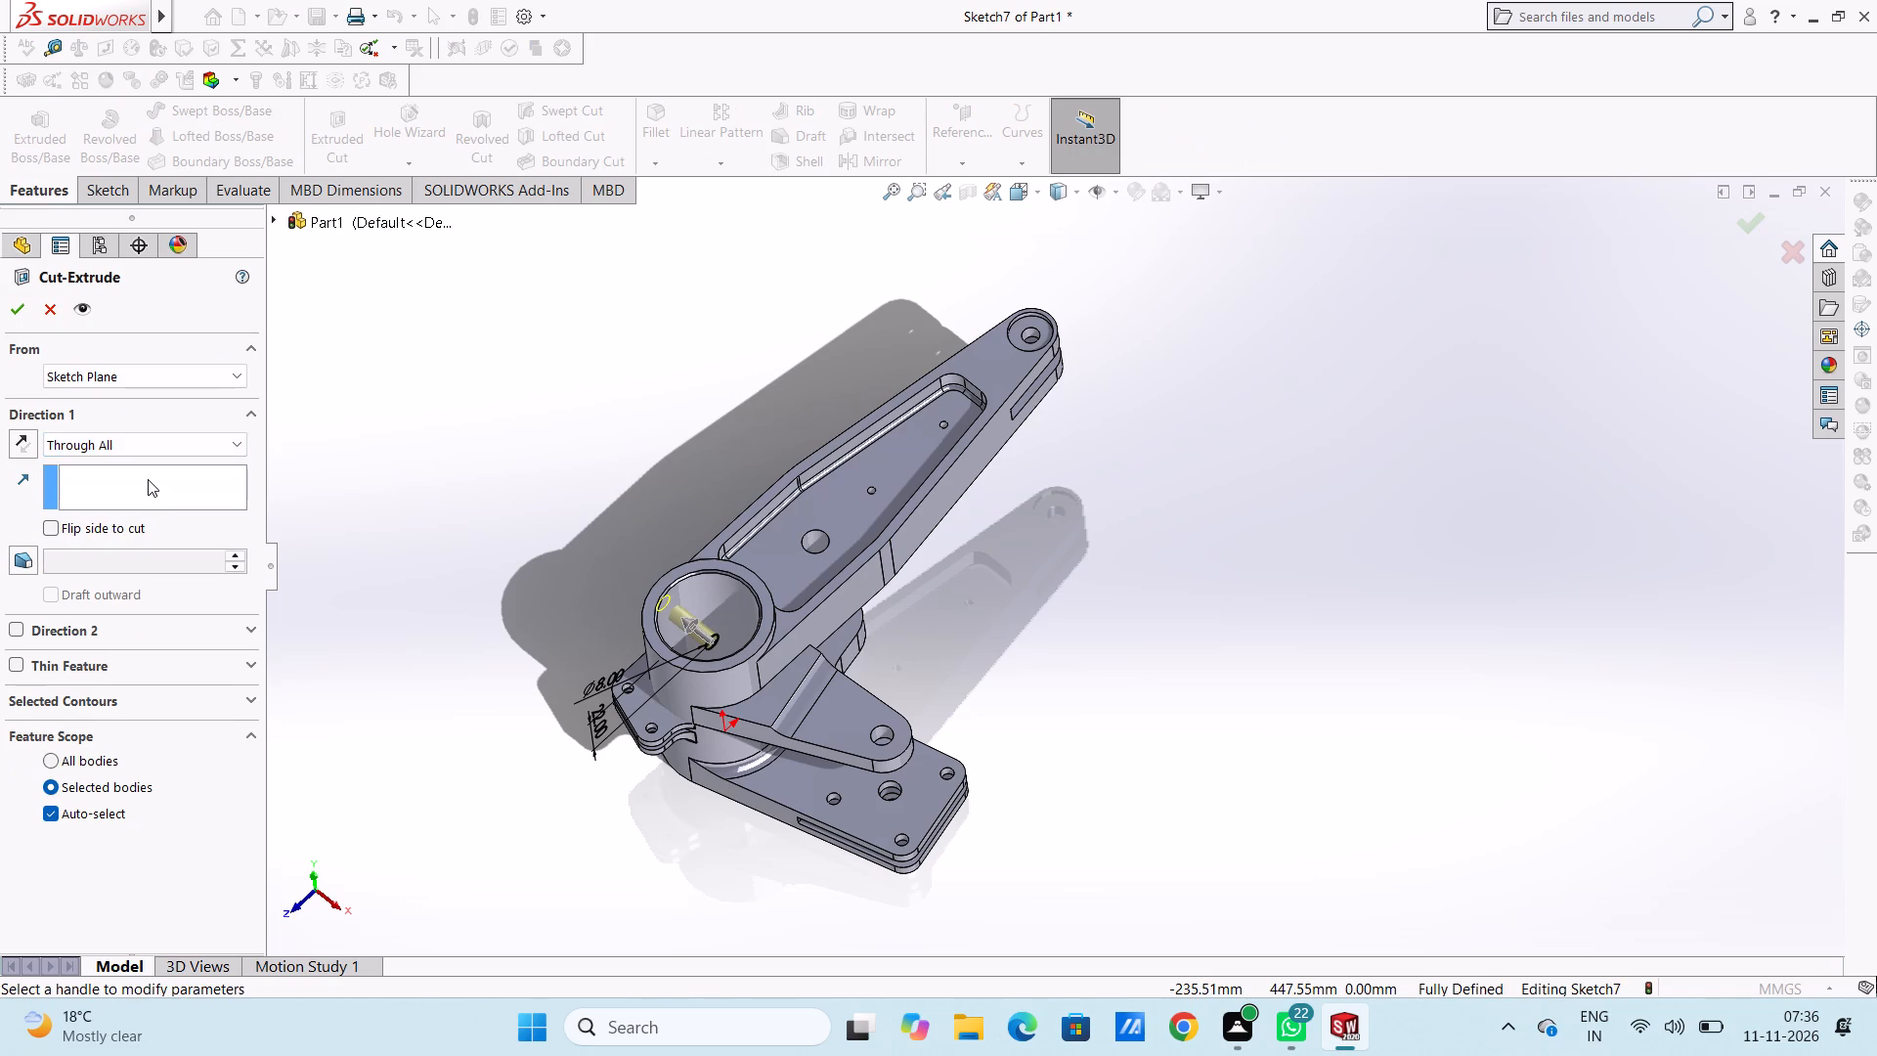
{"action": "left_click", "coordinate": [18, 307]}
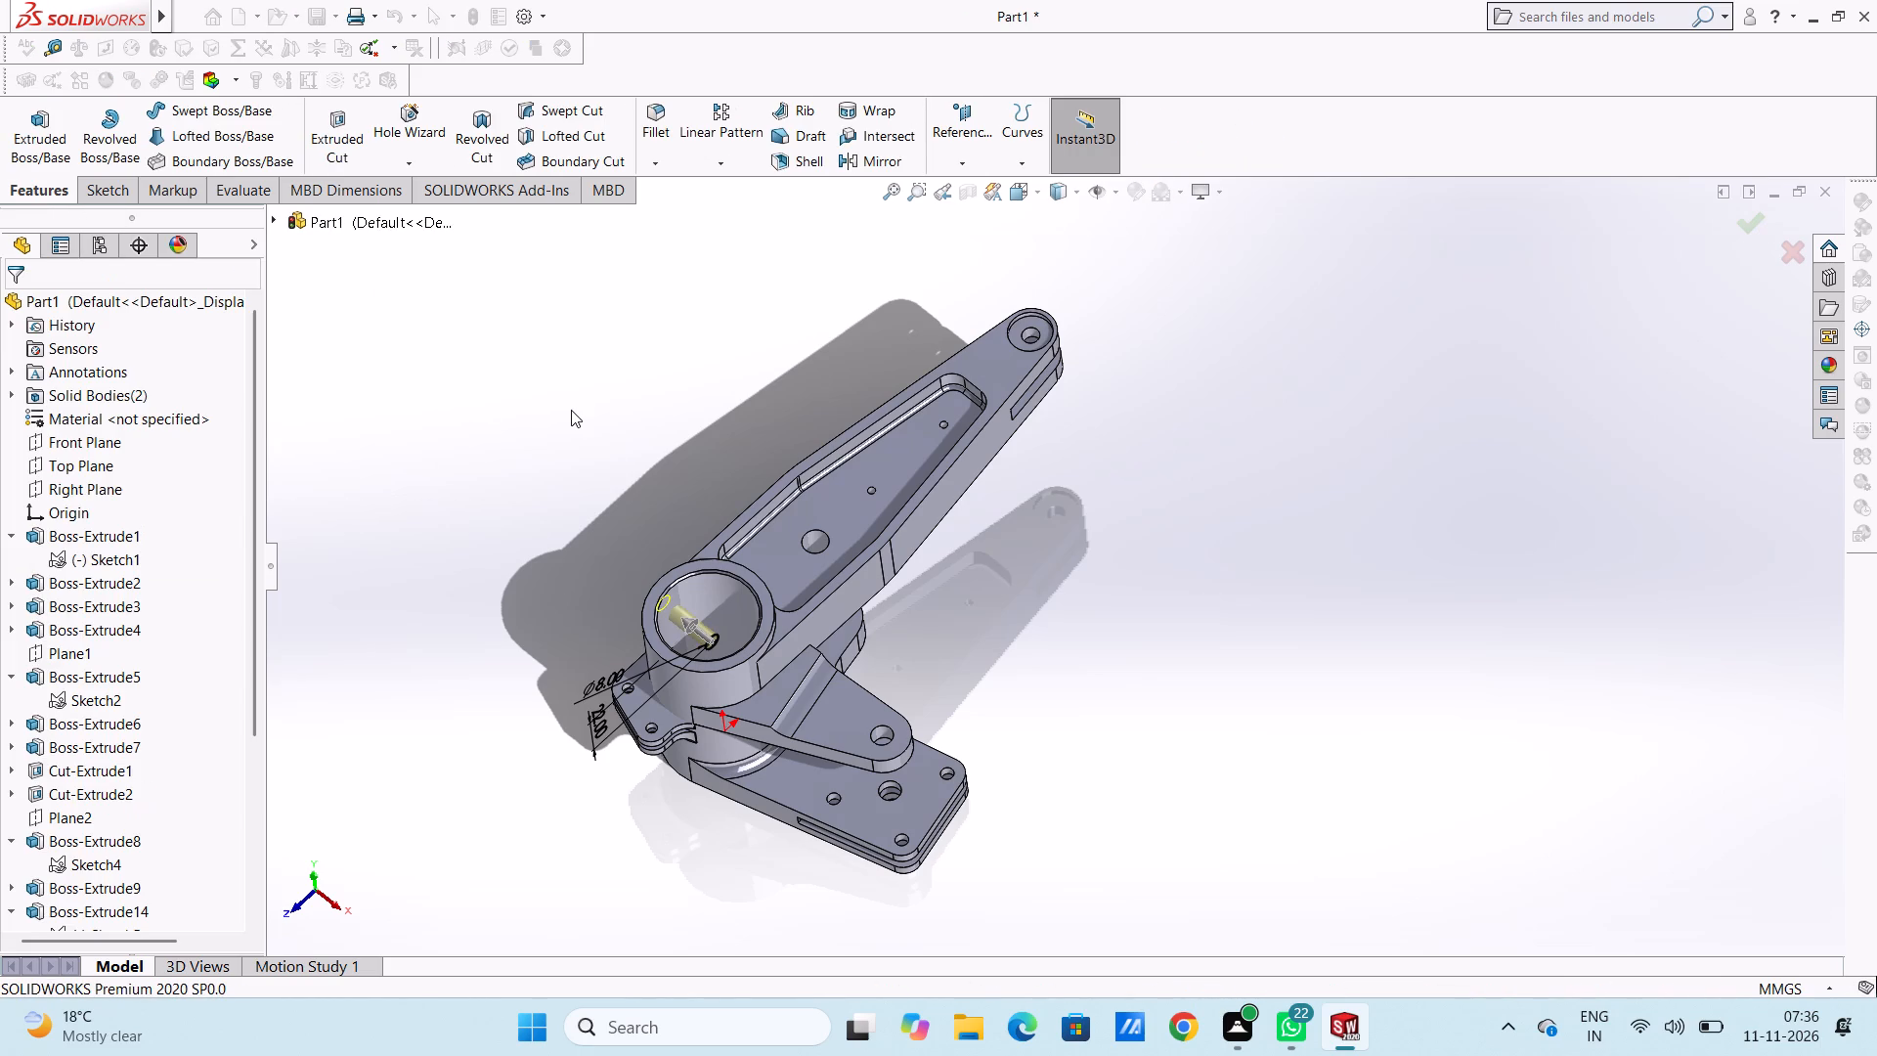
{"action": "left_click", "coordinate": [571, 410]}
Examine the cross hole and the whole bracket from several angles, including the top and isometric views.
{"action": "middle_click_drag", "start_coordinate": [598, 429], "coordinate": [747, 513]}
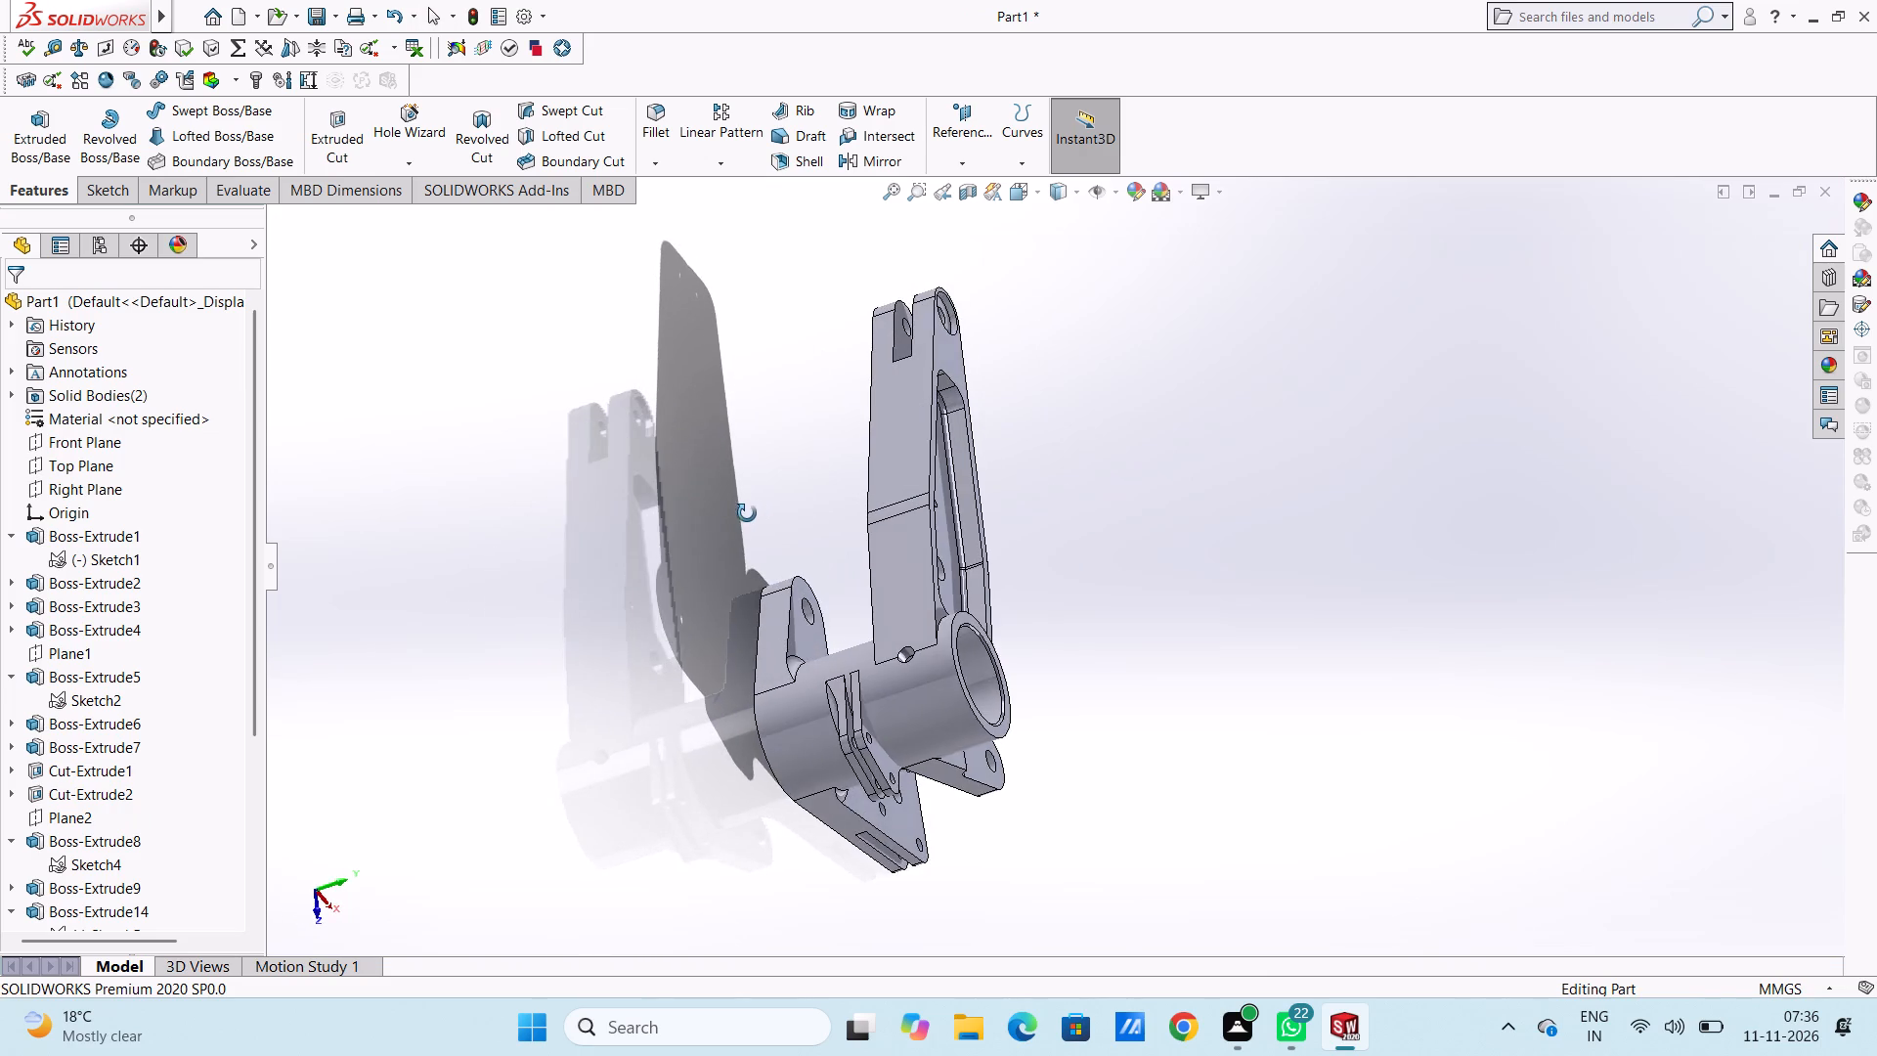
{"action": "middle_click_drag", "start_coordinate": [747, 513], "coordinate": [699, 514]}
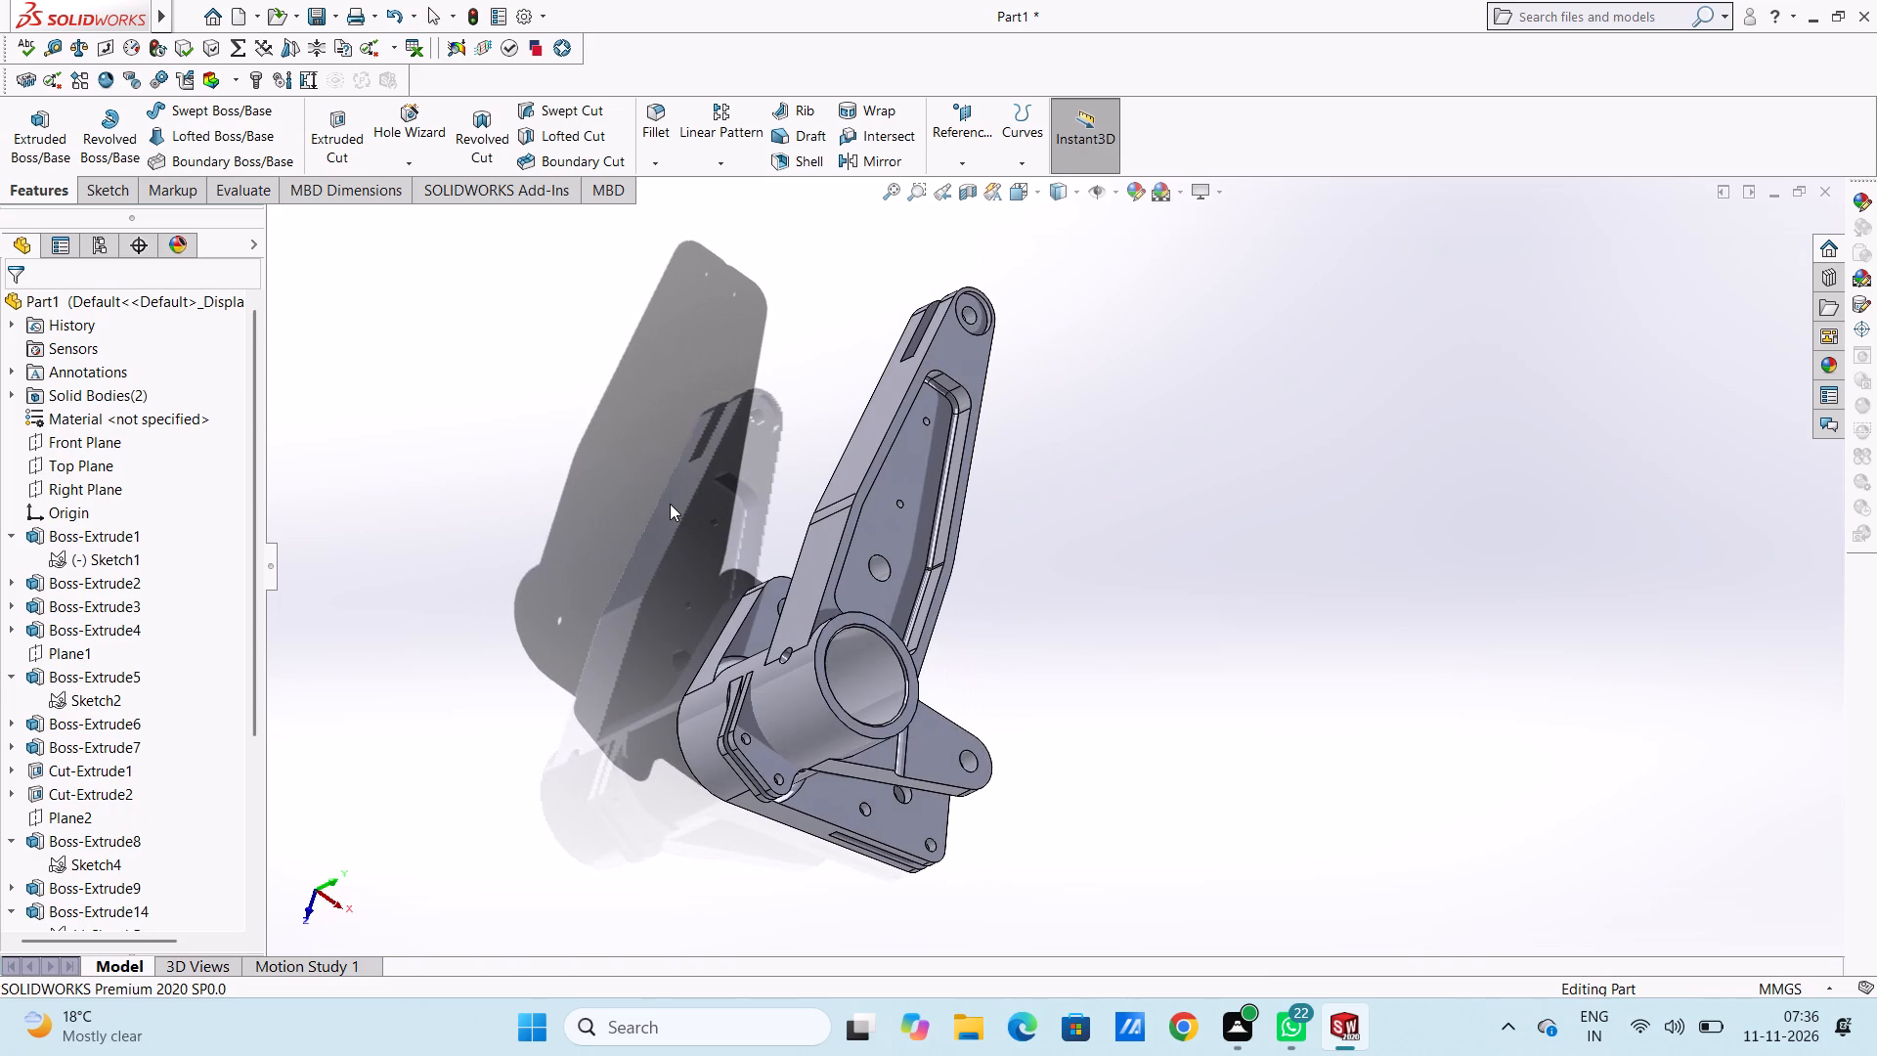
{"action": "key", "text": "ctrl+8"}
{"action": "key", "text": "Escape"}
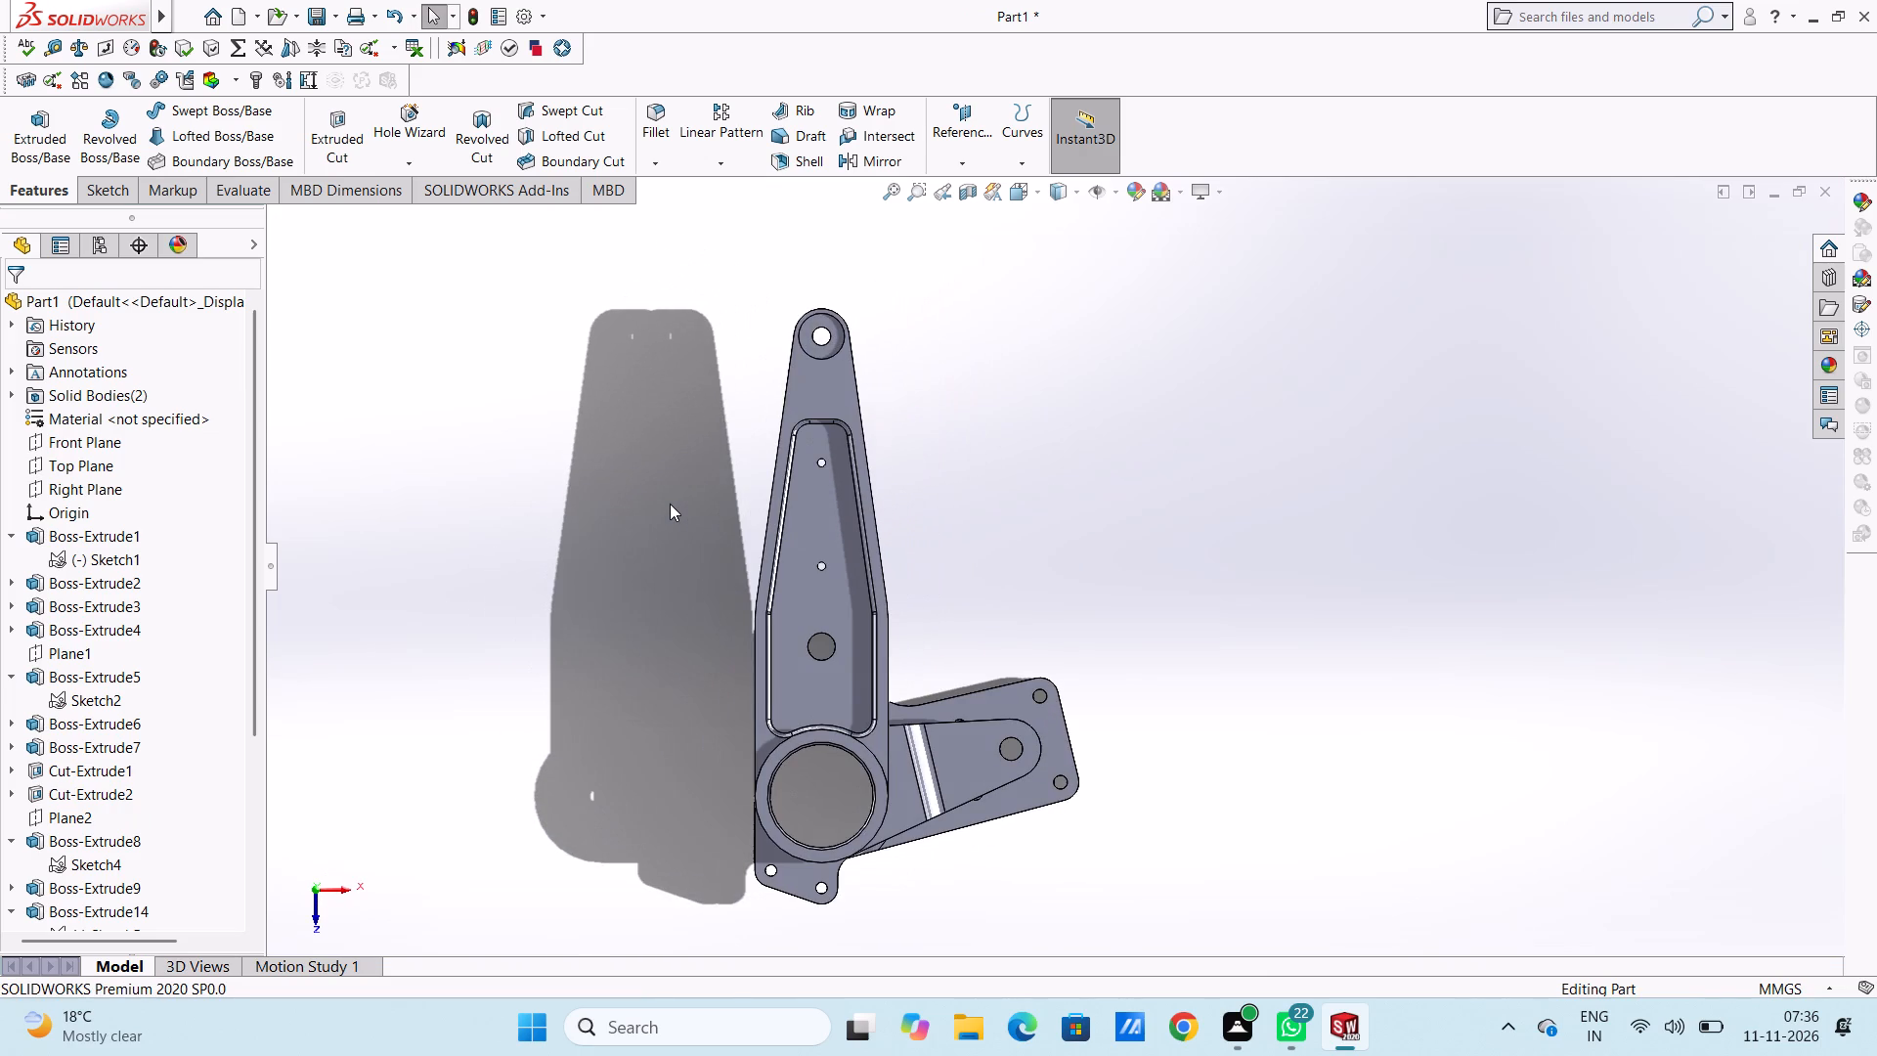
{"action": "key", "text": "ctrl+7"}
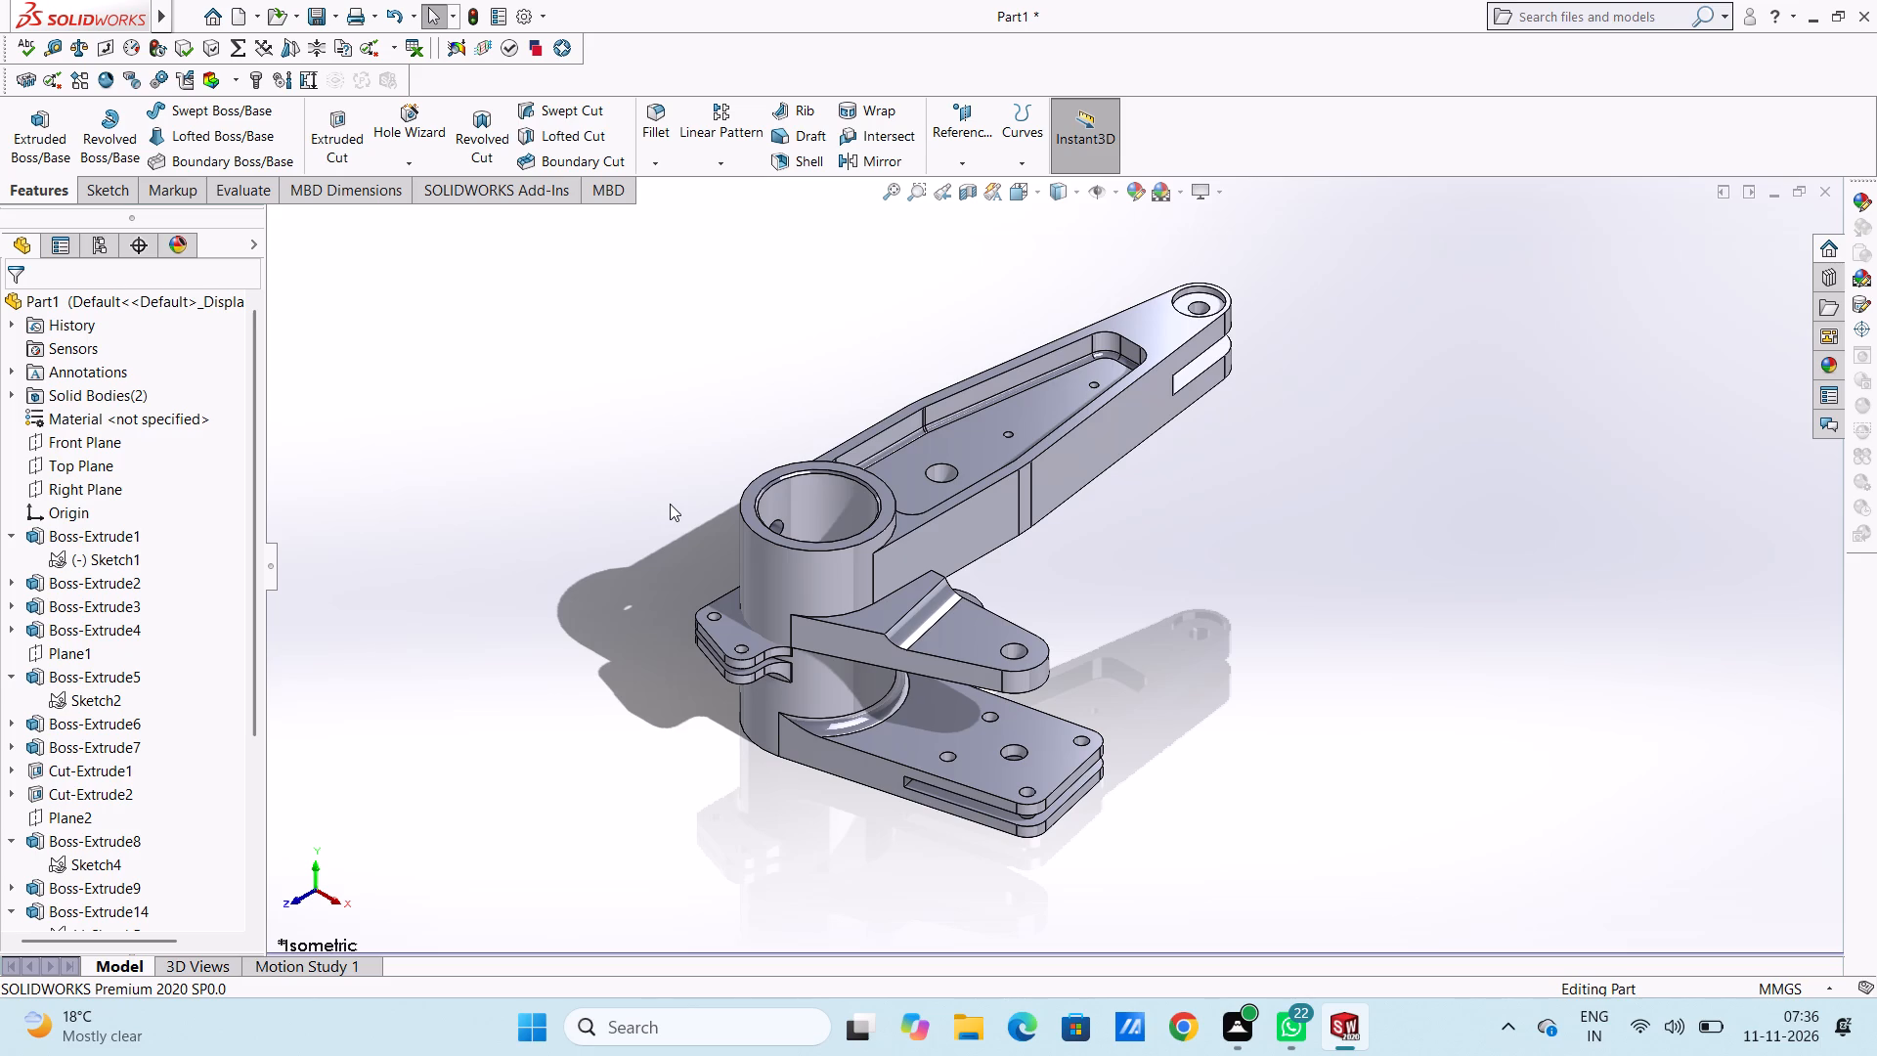
{"action": "scroll", "coordinate": [1143, 593], "scroll_direction": "up", "scroll_amount": 4}
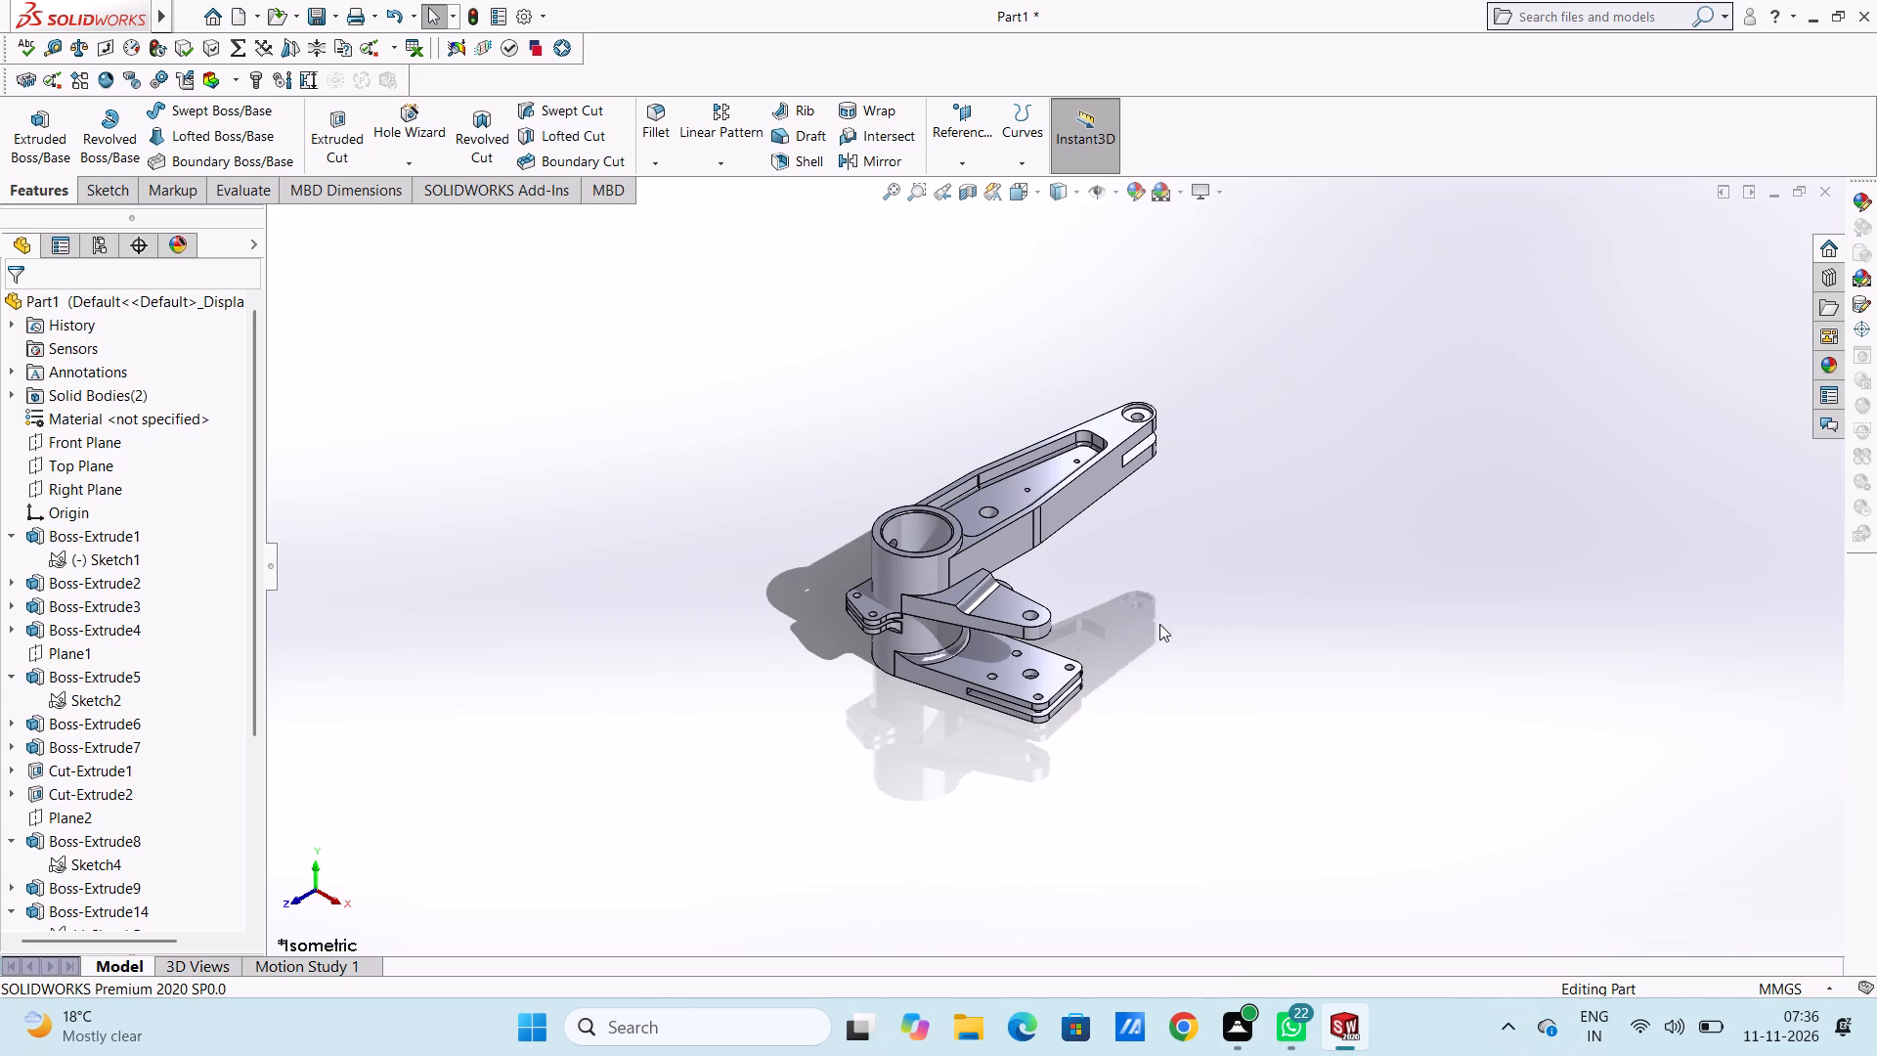
{"action": "scroll", "coordinate": [895, 474], "scroll_direction": "down", "scroll_amount": 4}
{"action": "scroll", "coordinate": [1069, 654], "scroll_direction": "up", "scroll_amount": 4}
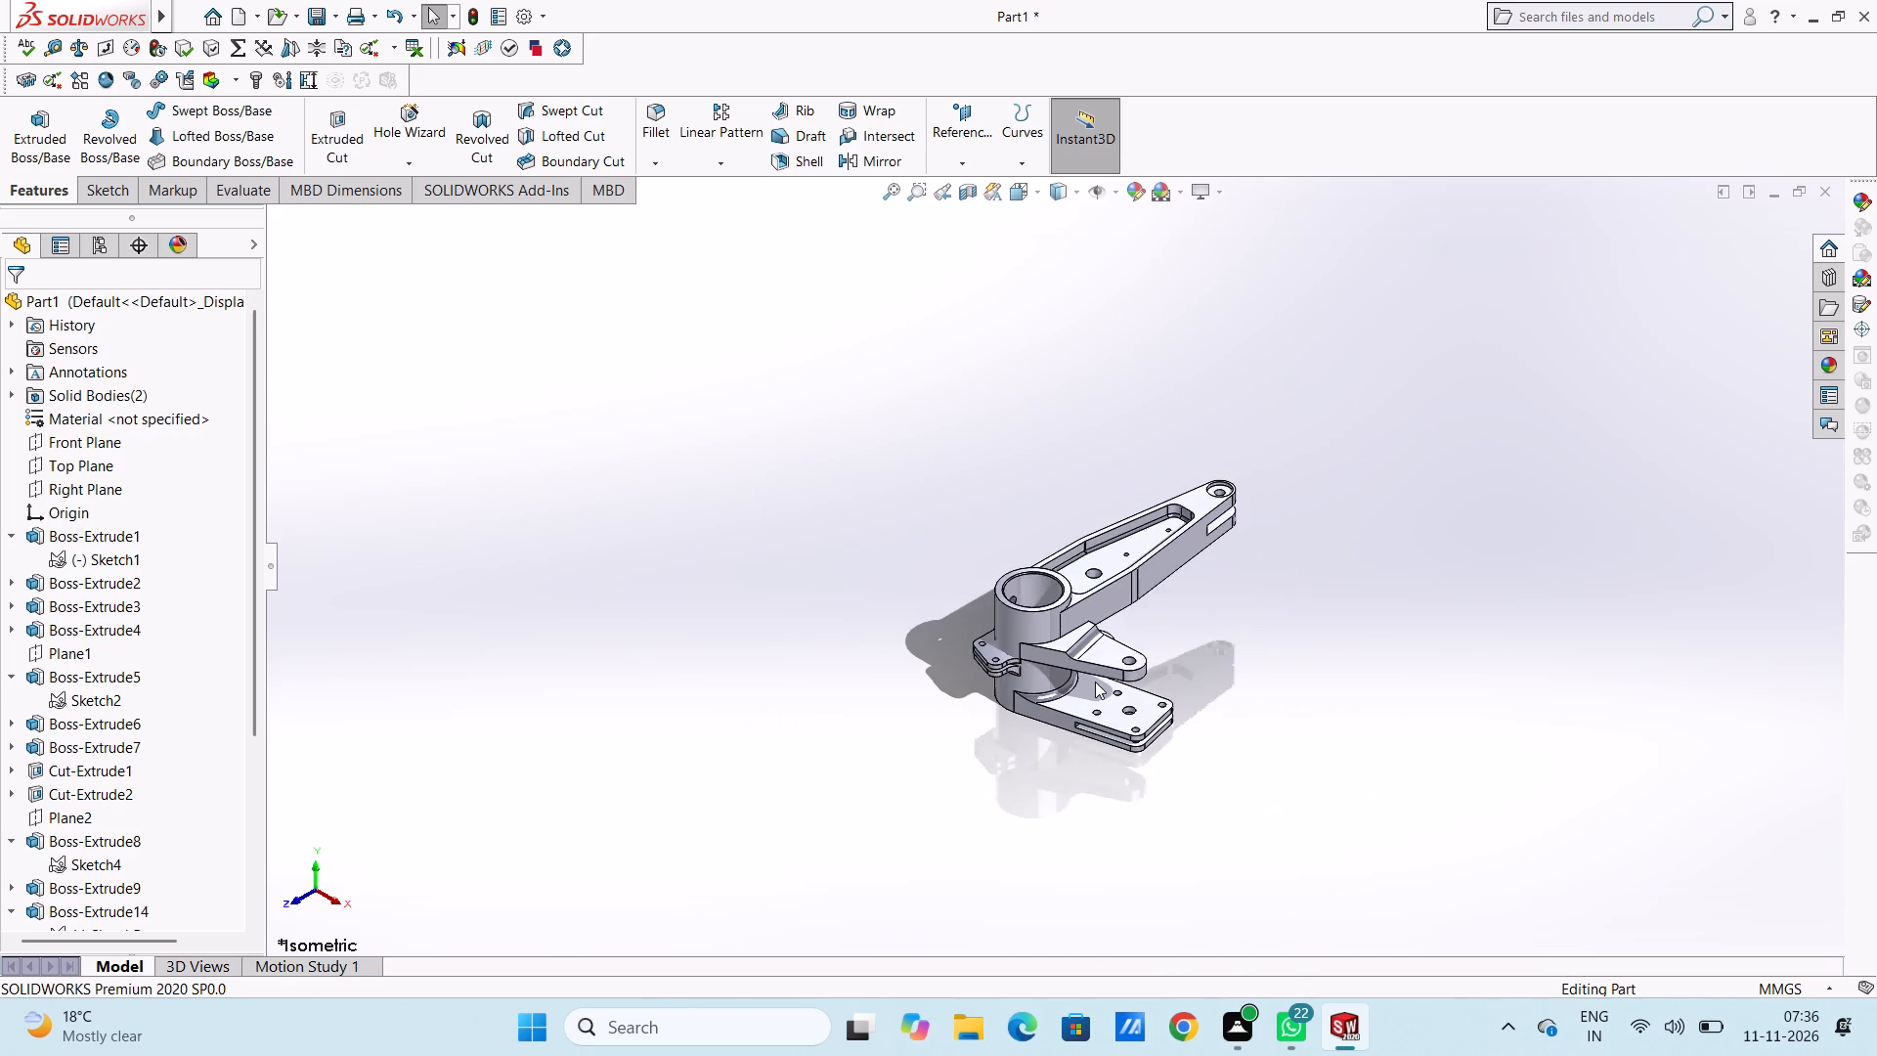
{"action": "scroll", "coordinate": [1095, 682], "scroll_direction": "down", "scroll_amount": 2}
{"action": "scroll", "coordinate": [931, 499], "scroll_direction": "down", "scroll_amount": 1}
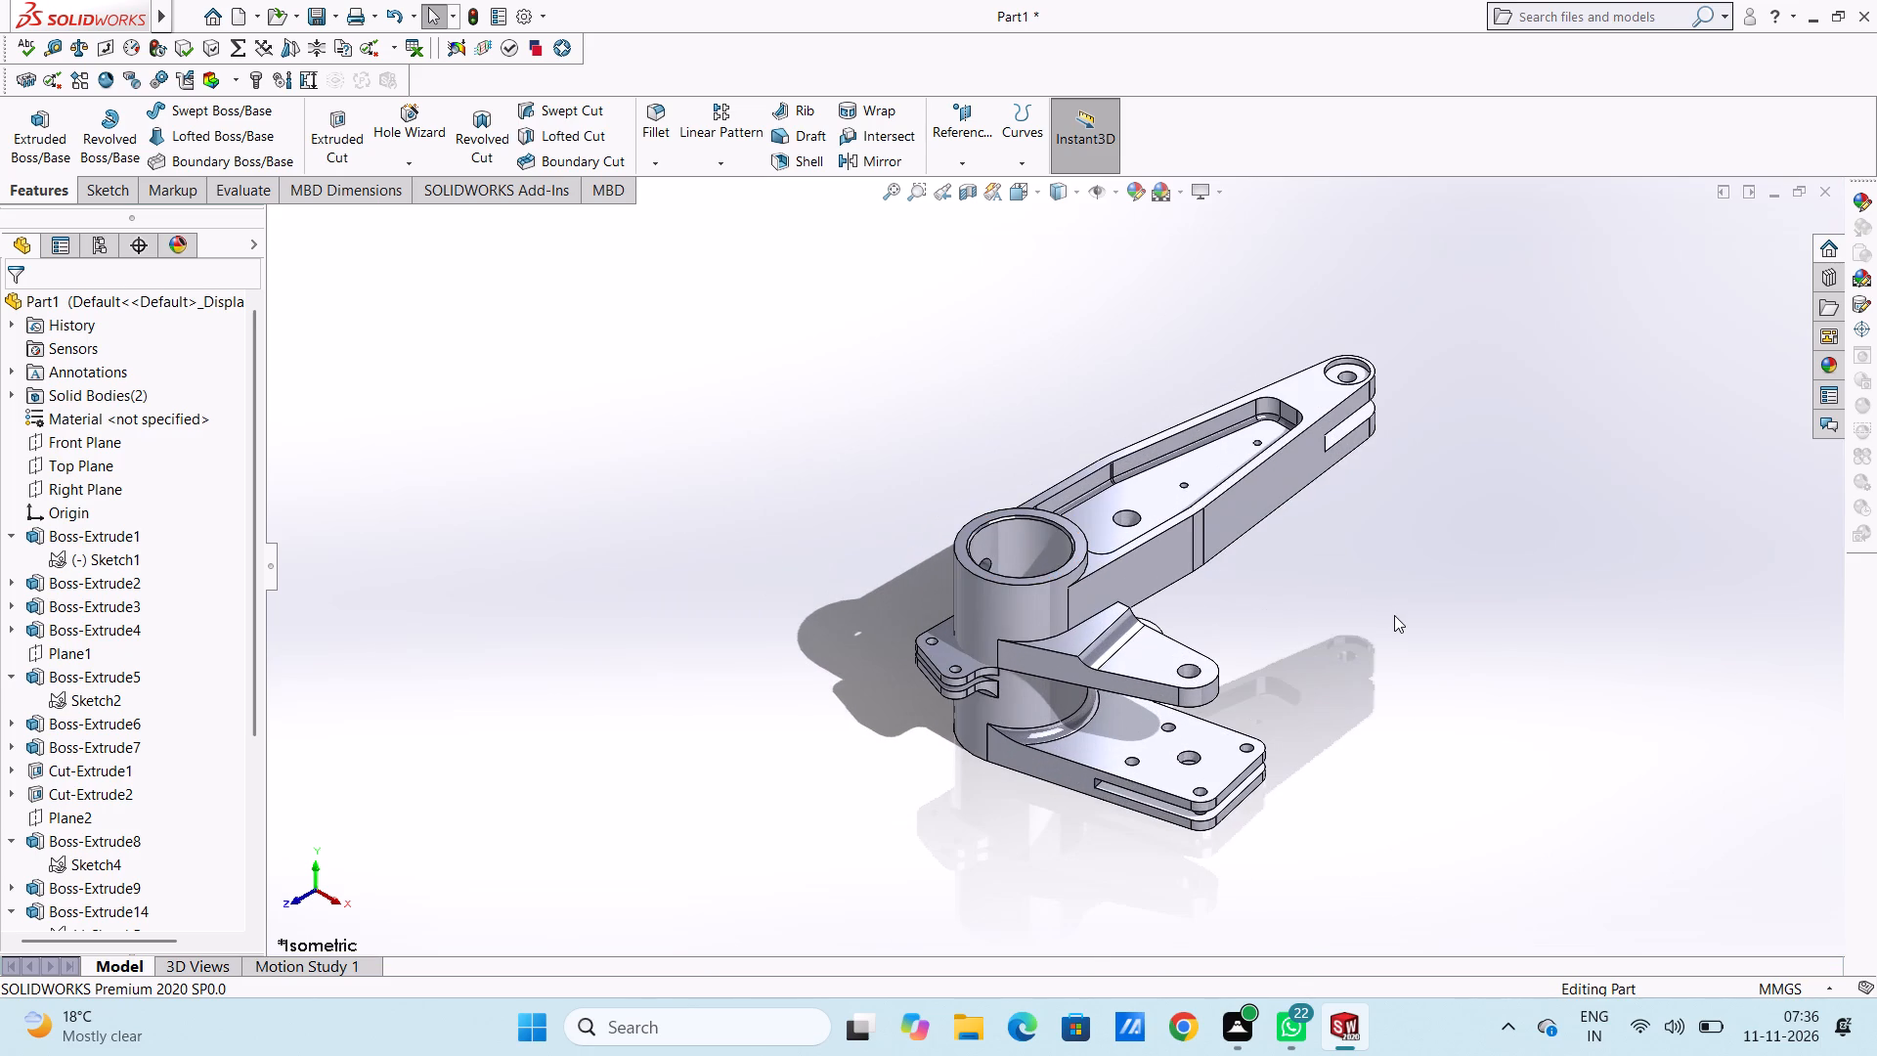
{"action": "key", "text": "Escape"}
{"action": "key", "text": "Escape"}
{"action": "key", "text": "Escape"}
Colour the whole part medium-dark green using the standard colour swatches.
{"action": "left_click", "coordinate": [1135, 195]}
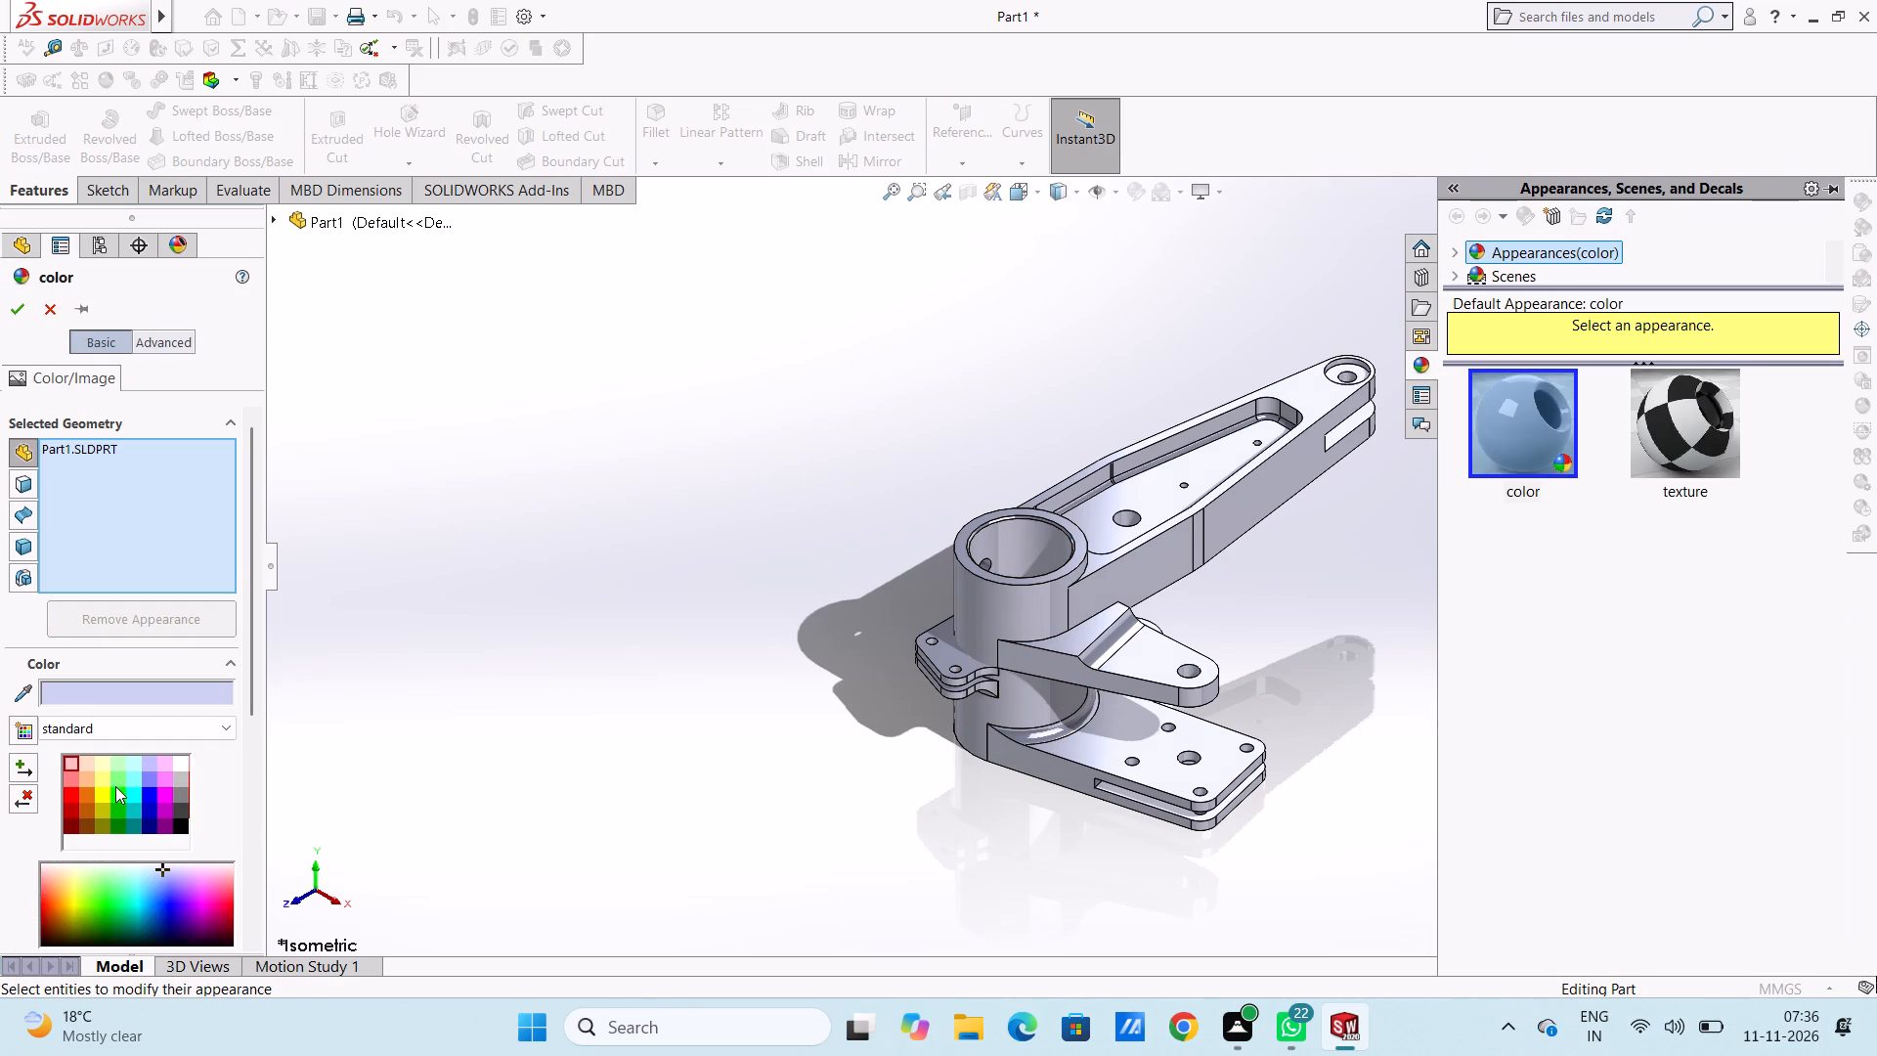
{"action": "left_click", "coordinate": [118, 786]}
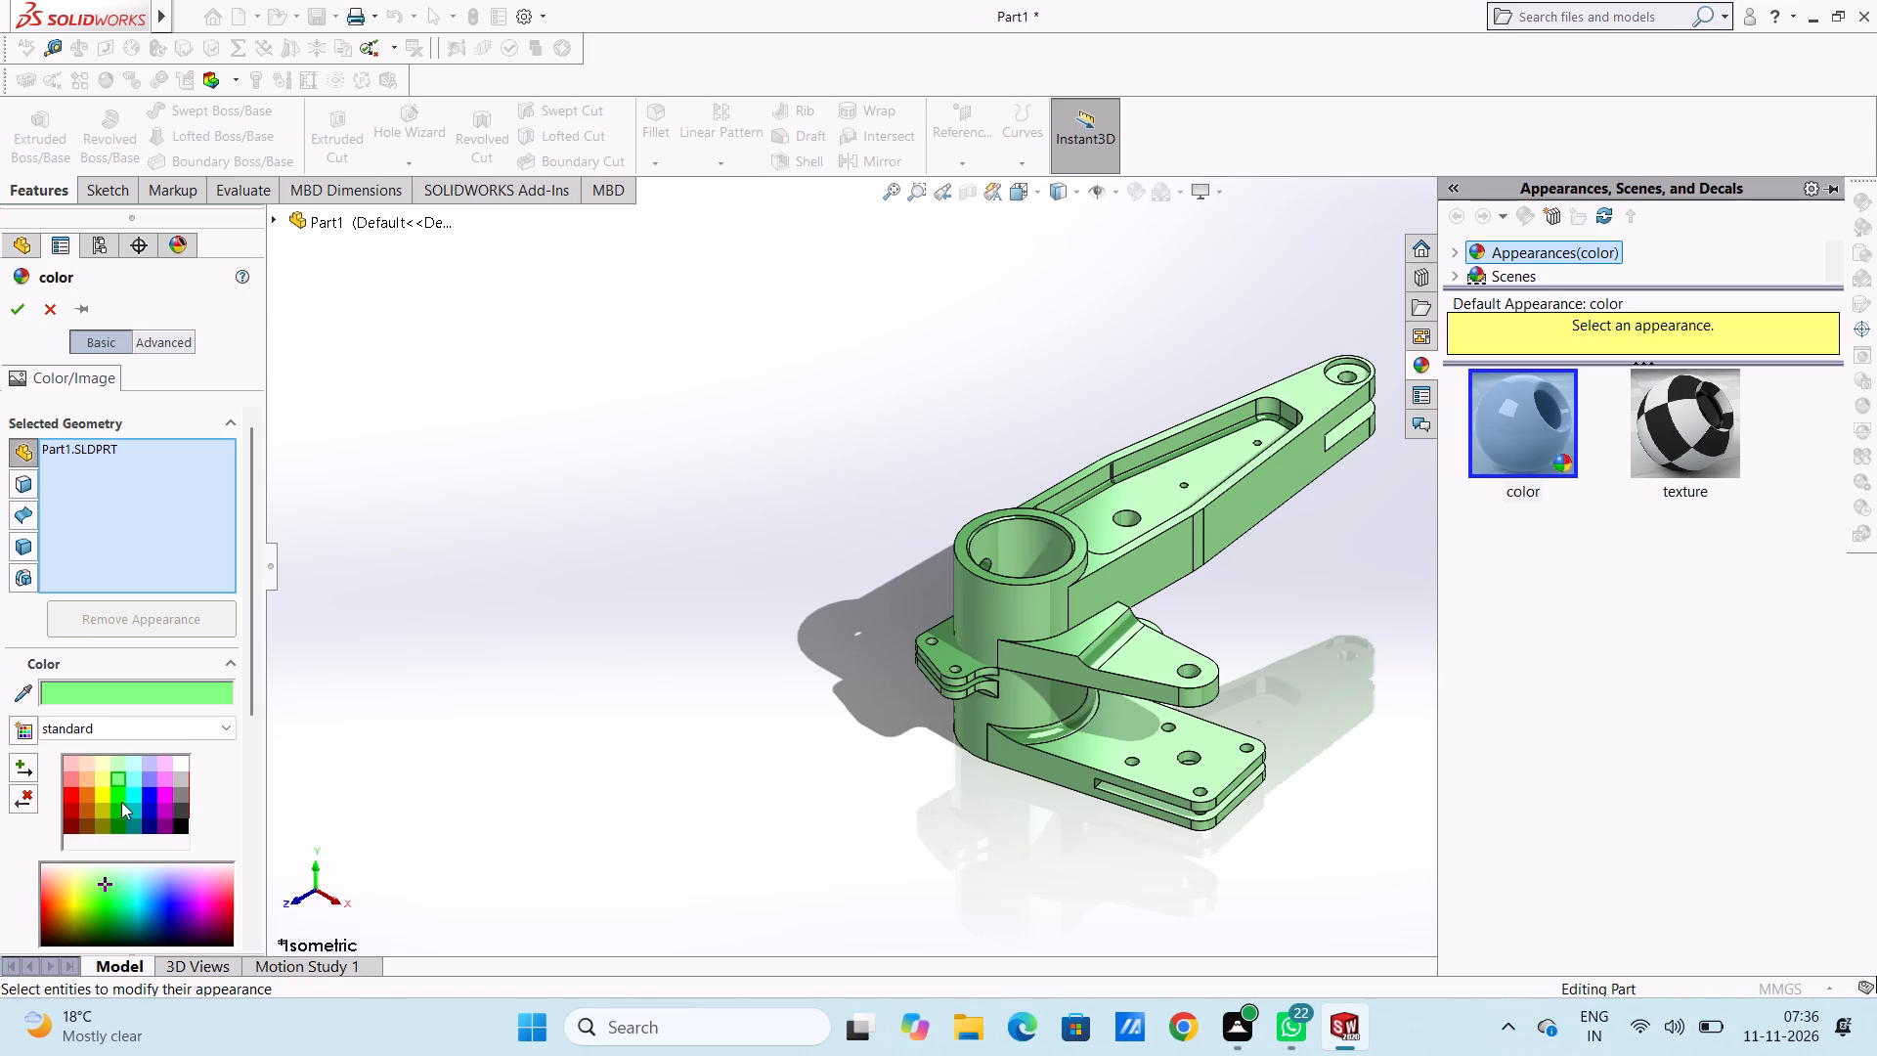
{"action": "left_click", "coordinate": [121, 801]}
{"action": "left_click", "coordinate": [121, 809]}
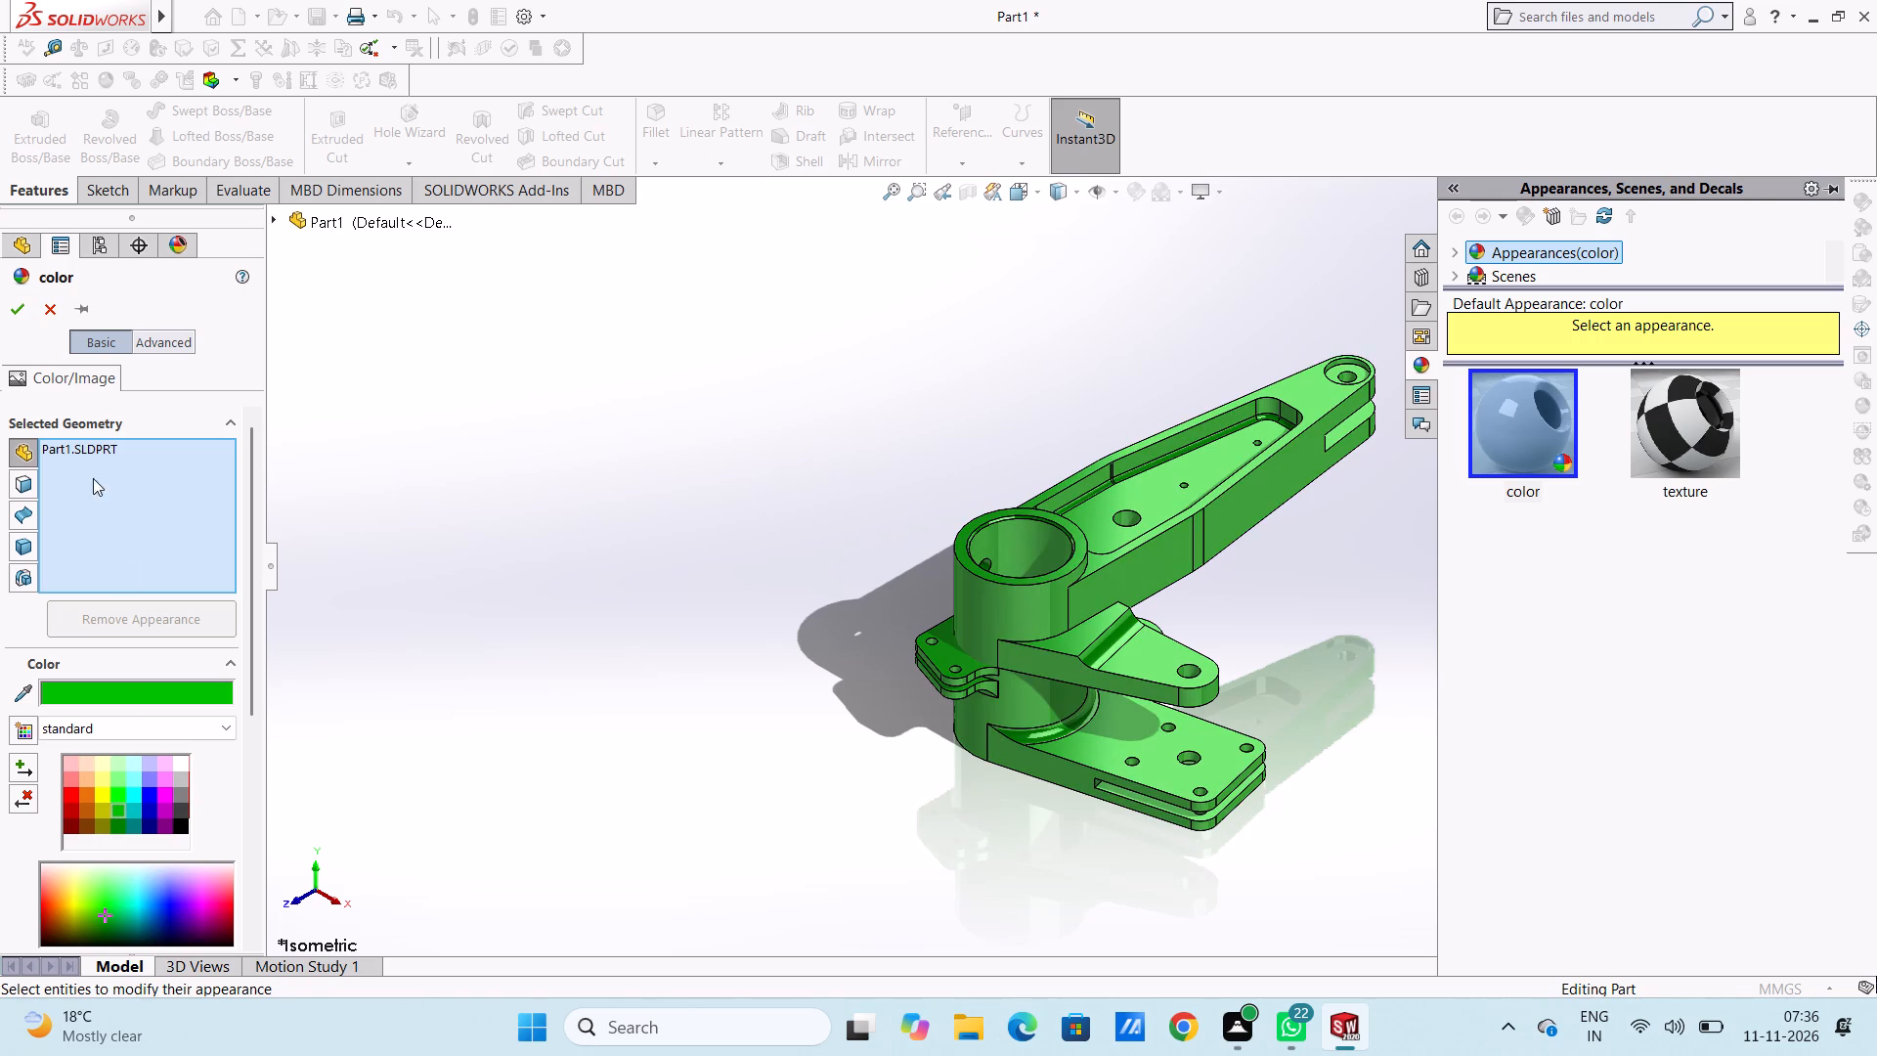
{"action": "left_click", "coordinate": [22, 314]}
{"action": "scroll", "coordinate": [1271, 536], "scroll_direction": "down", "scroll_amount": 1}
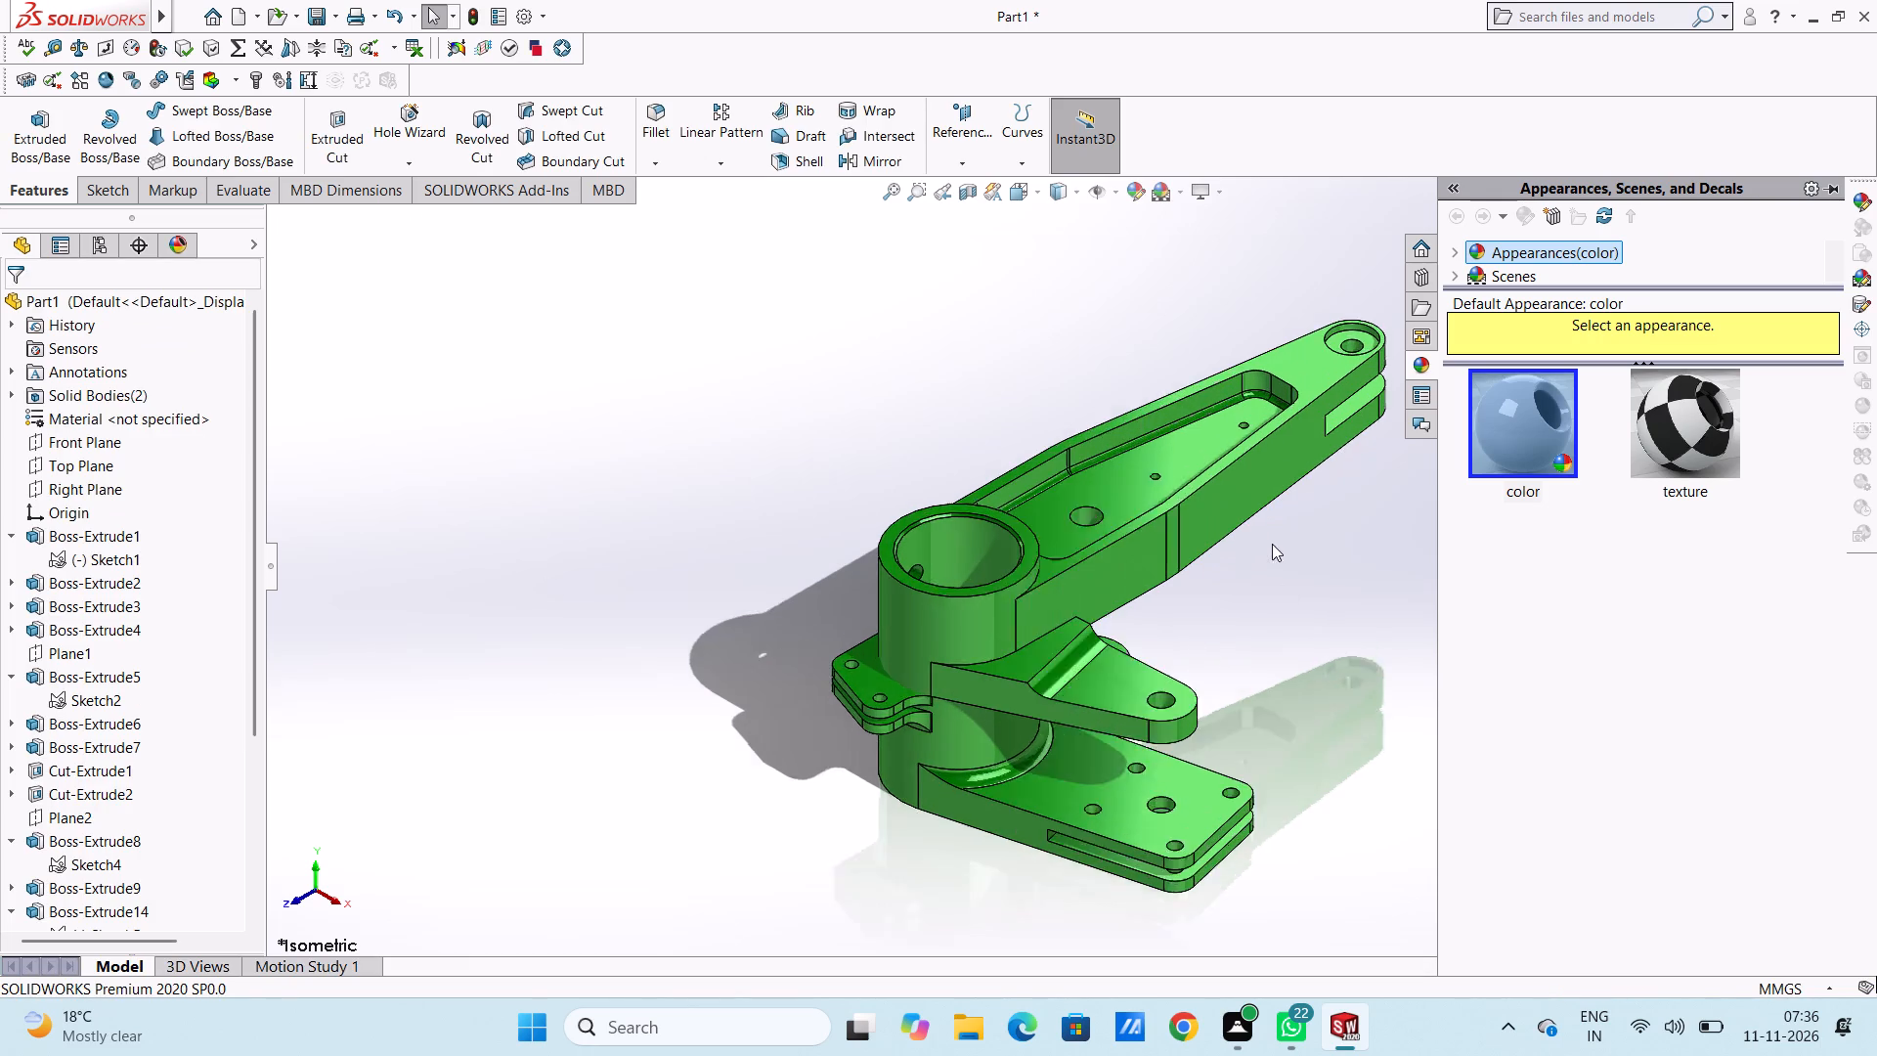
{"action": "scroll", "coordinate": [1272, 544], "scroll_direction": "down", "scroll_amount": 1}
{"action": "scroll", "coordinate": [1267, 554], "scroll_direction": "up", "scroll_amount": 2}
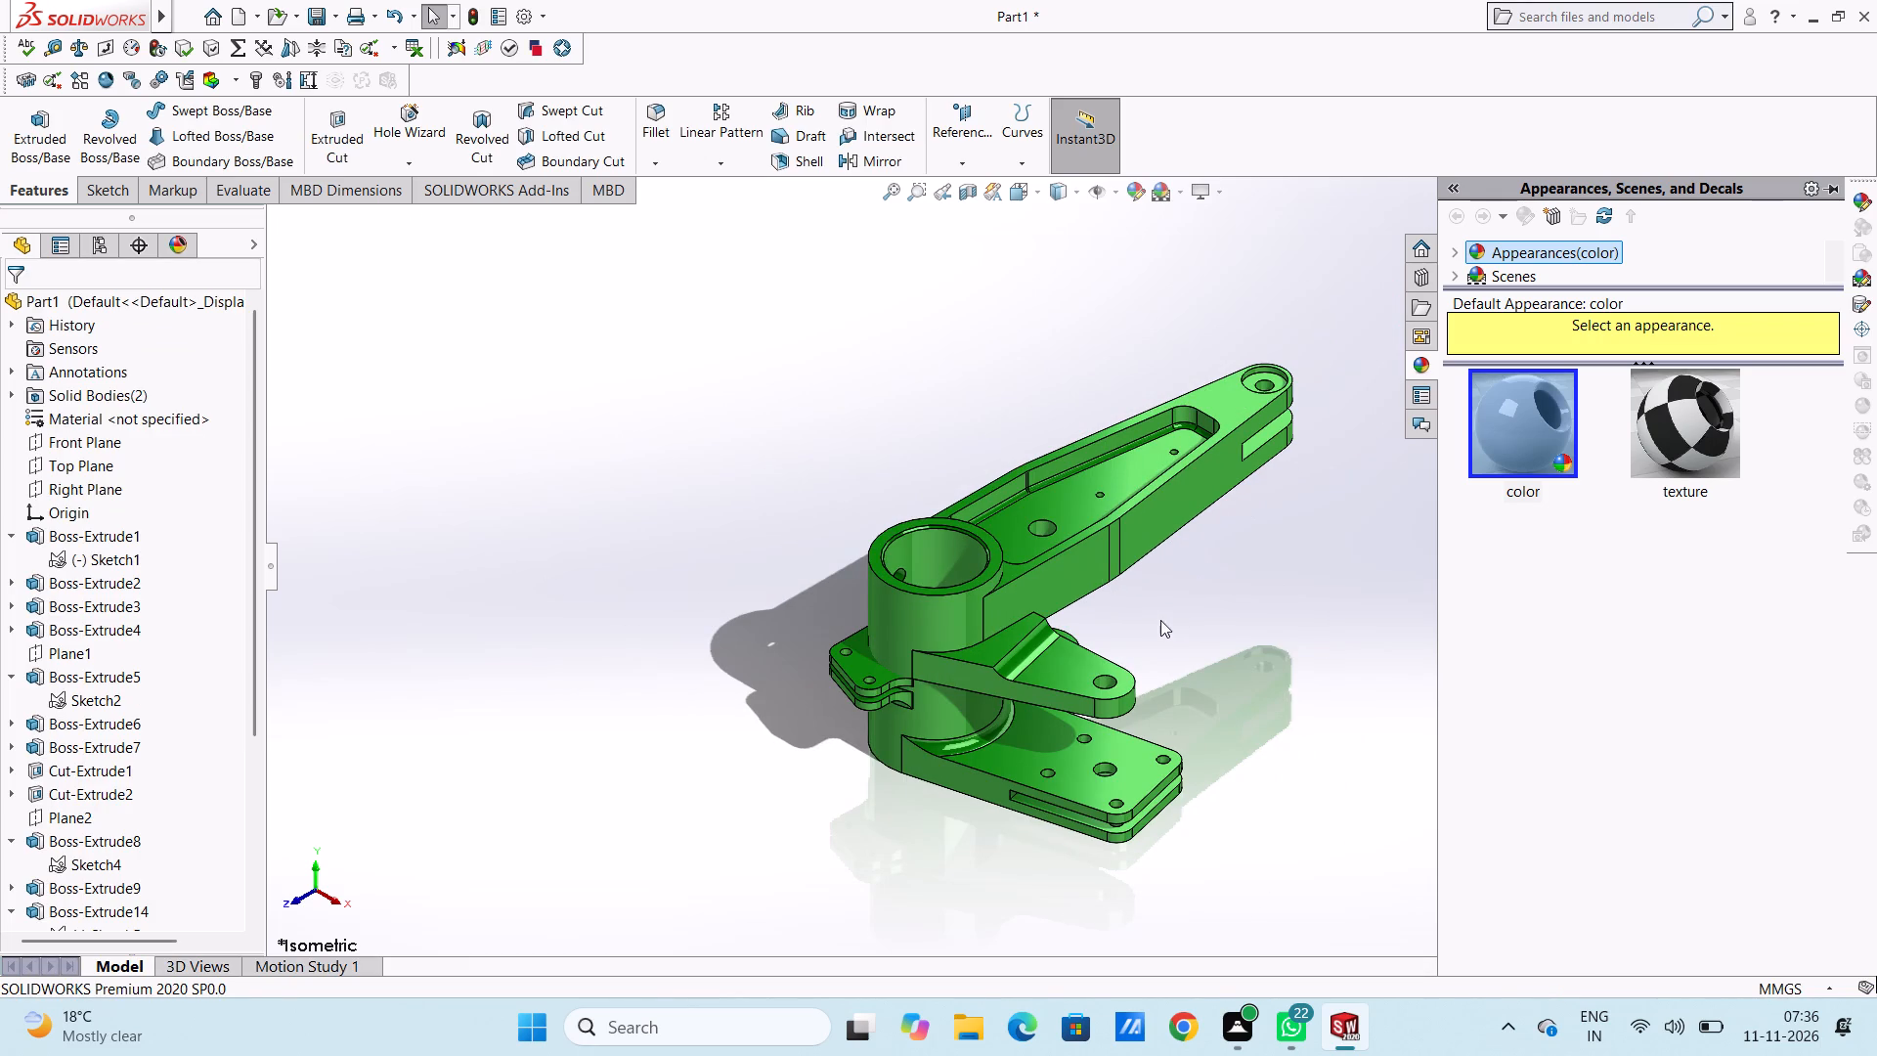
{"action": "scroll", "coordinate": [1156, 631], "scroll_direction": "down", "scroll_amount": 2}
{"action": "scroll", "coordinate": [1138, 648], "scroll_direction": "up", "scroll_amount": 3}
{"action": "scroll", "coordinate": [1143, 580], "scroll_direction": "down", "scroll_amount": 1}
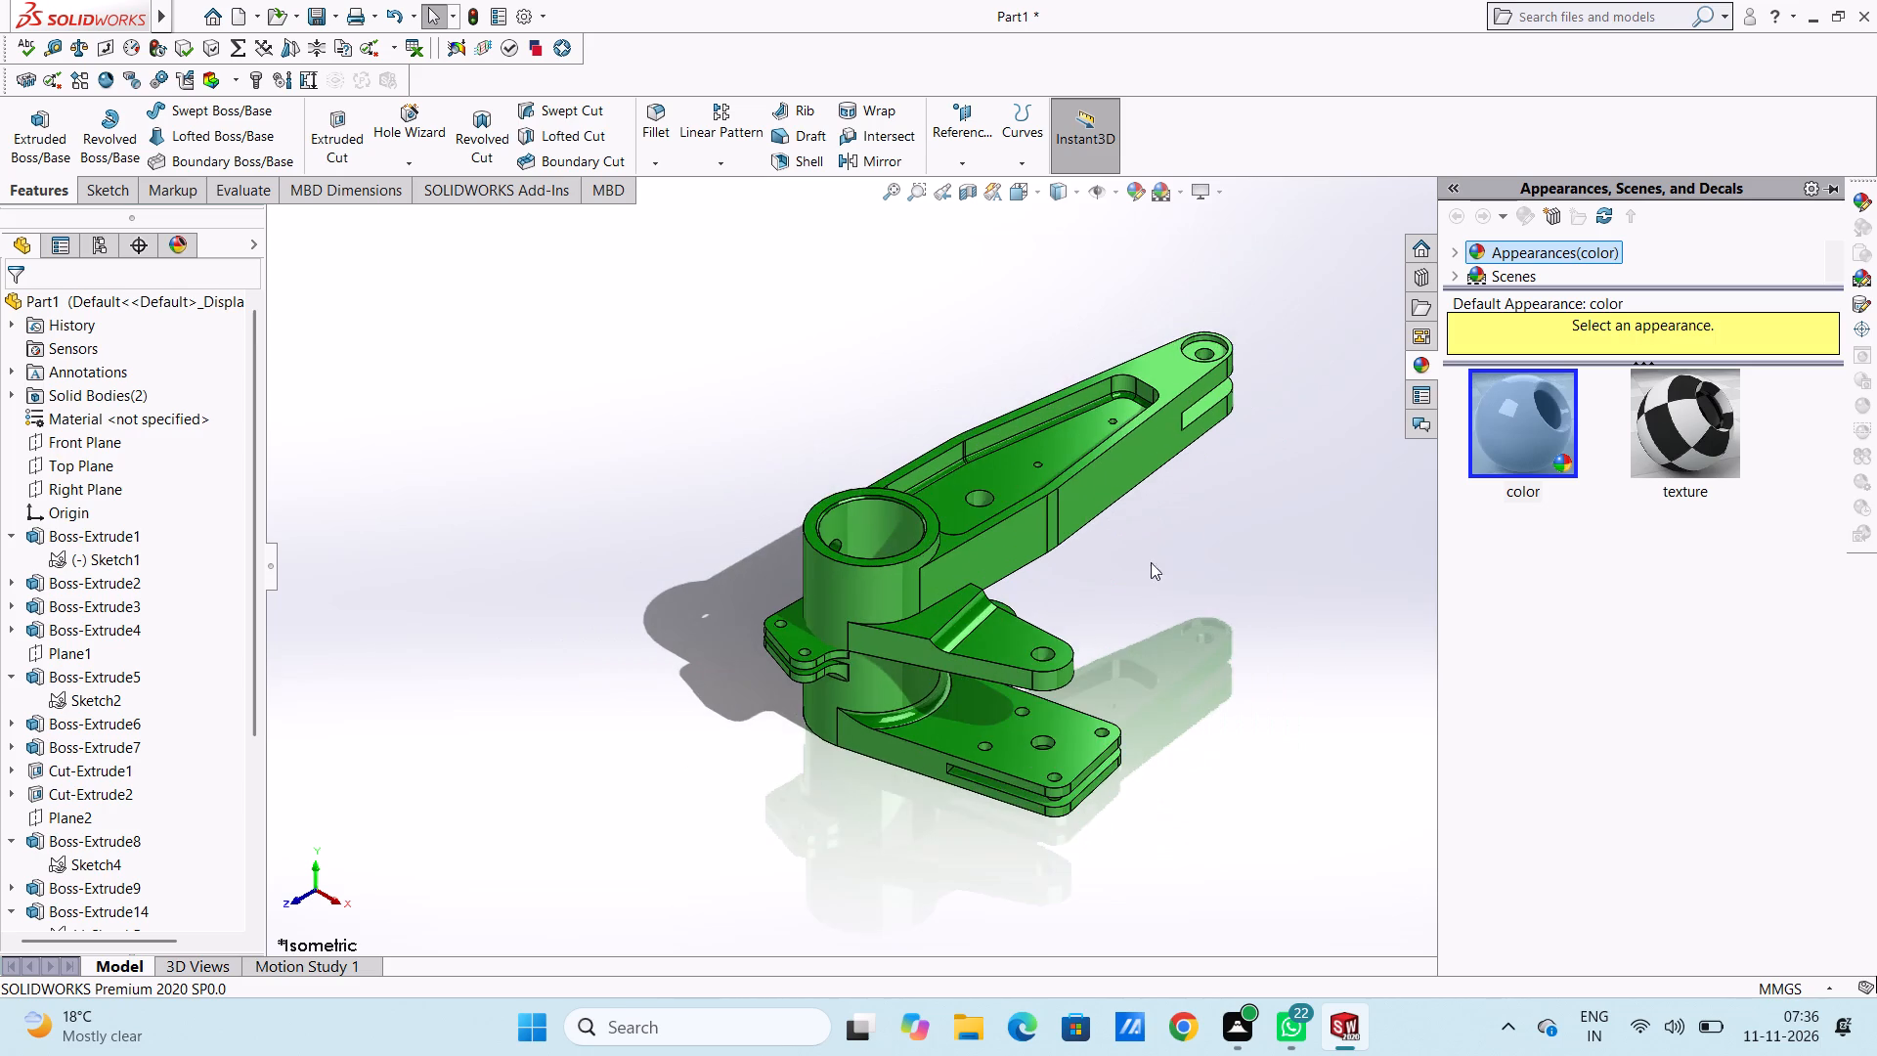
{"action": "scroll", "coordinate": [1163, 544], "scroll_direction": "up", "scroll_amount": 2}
Apply the chromium plate metal appearance to the cross hole in the cylindrical boss.
{"action": "scroll", "coordinate": [945, 510], "scroll_direction": "down", "scroll_amount": 4}
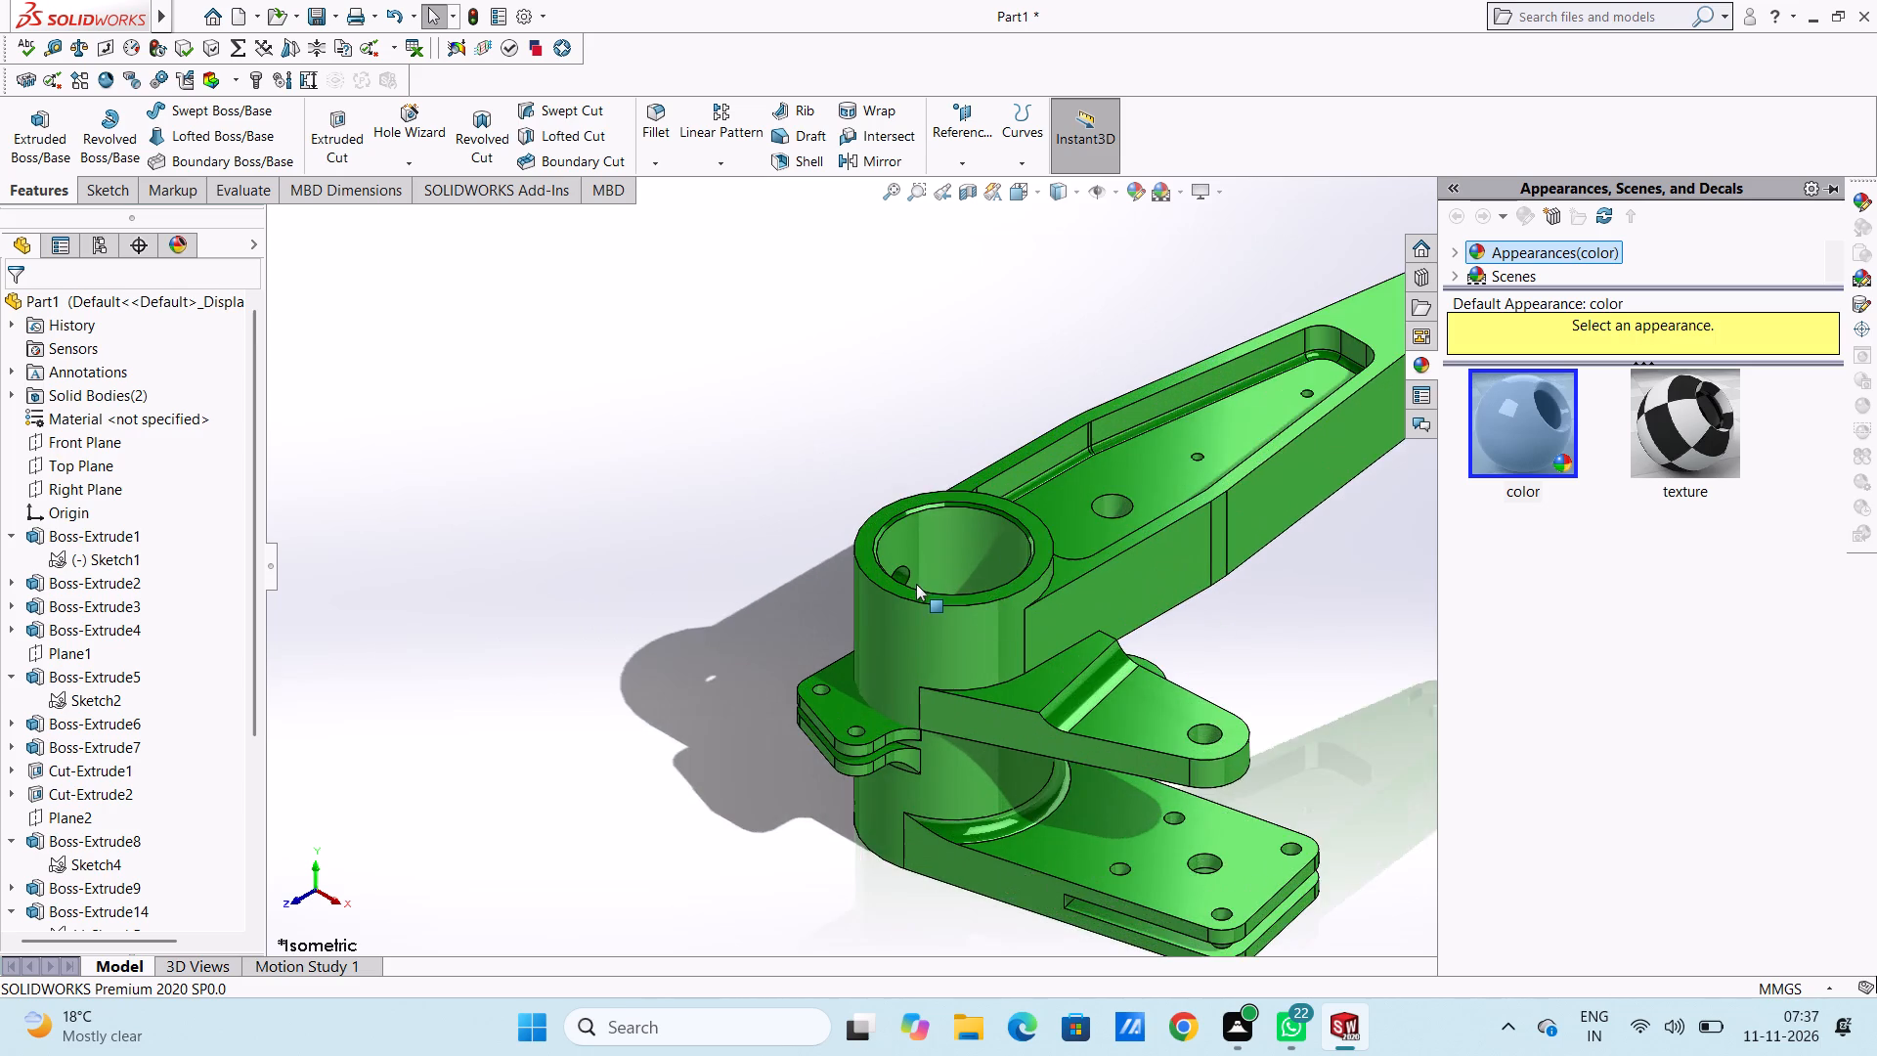
{"action": "scroll", "coordinate": [916, 584], "scroll_direction": "down", "scroll_amount": 9}
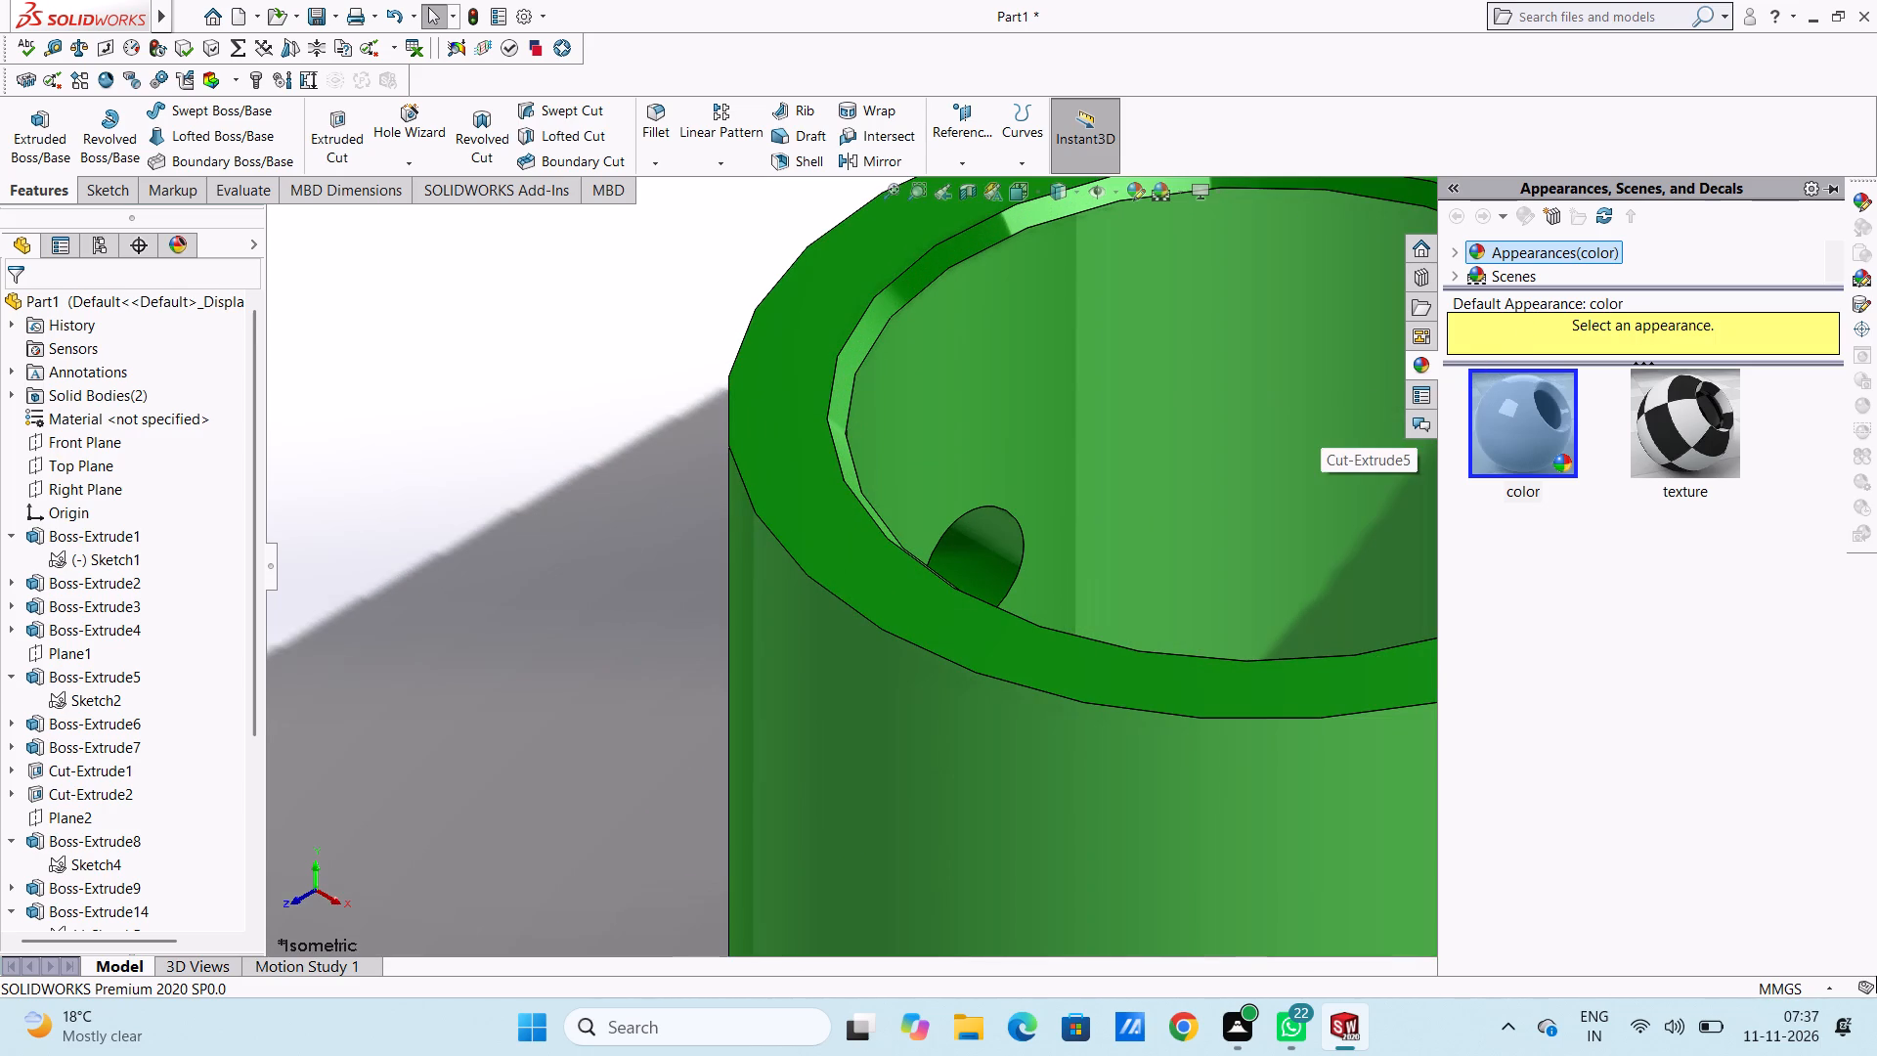
{"action": "left_click_drag", "start_coordinate": [1557, 289], "coordinate": [1569, 514]}
{"action": "left_click", "coordinate": [1451, 258]}
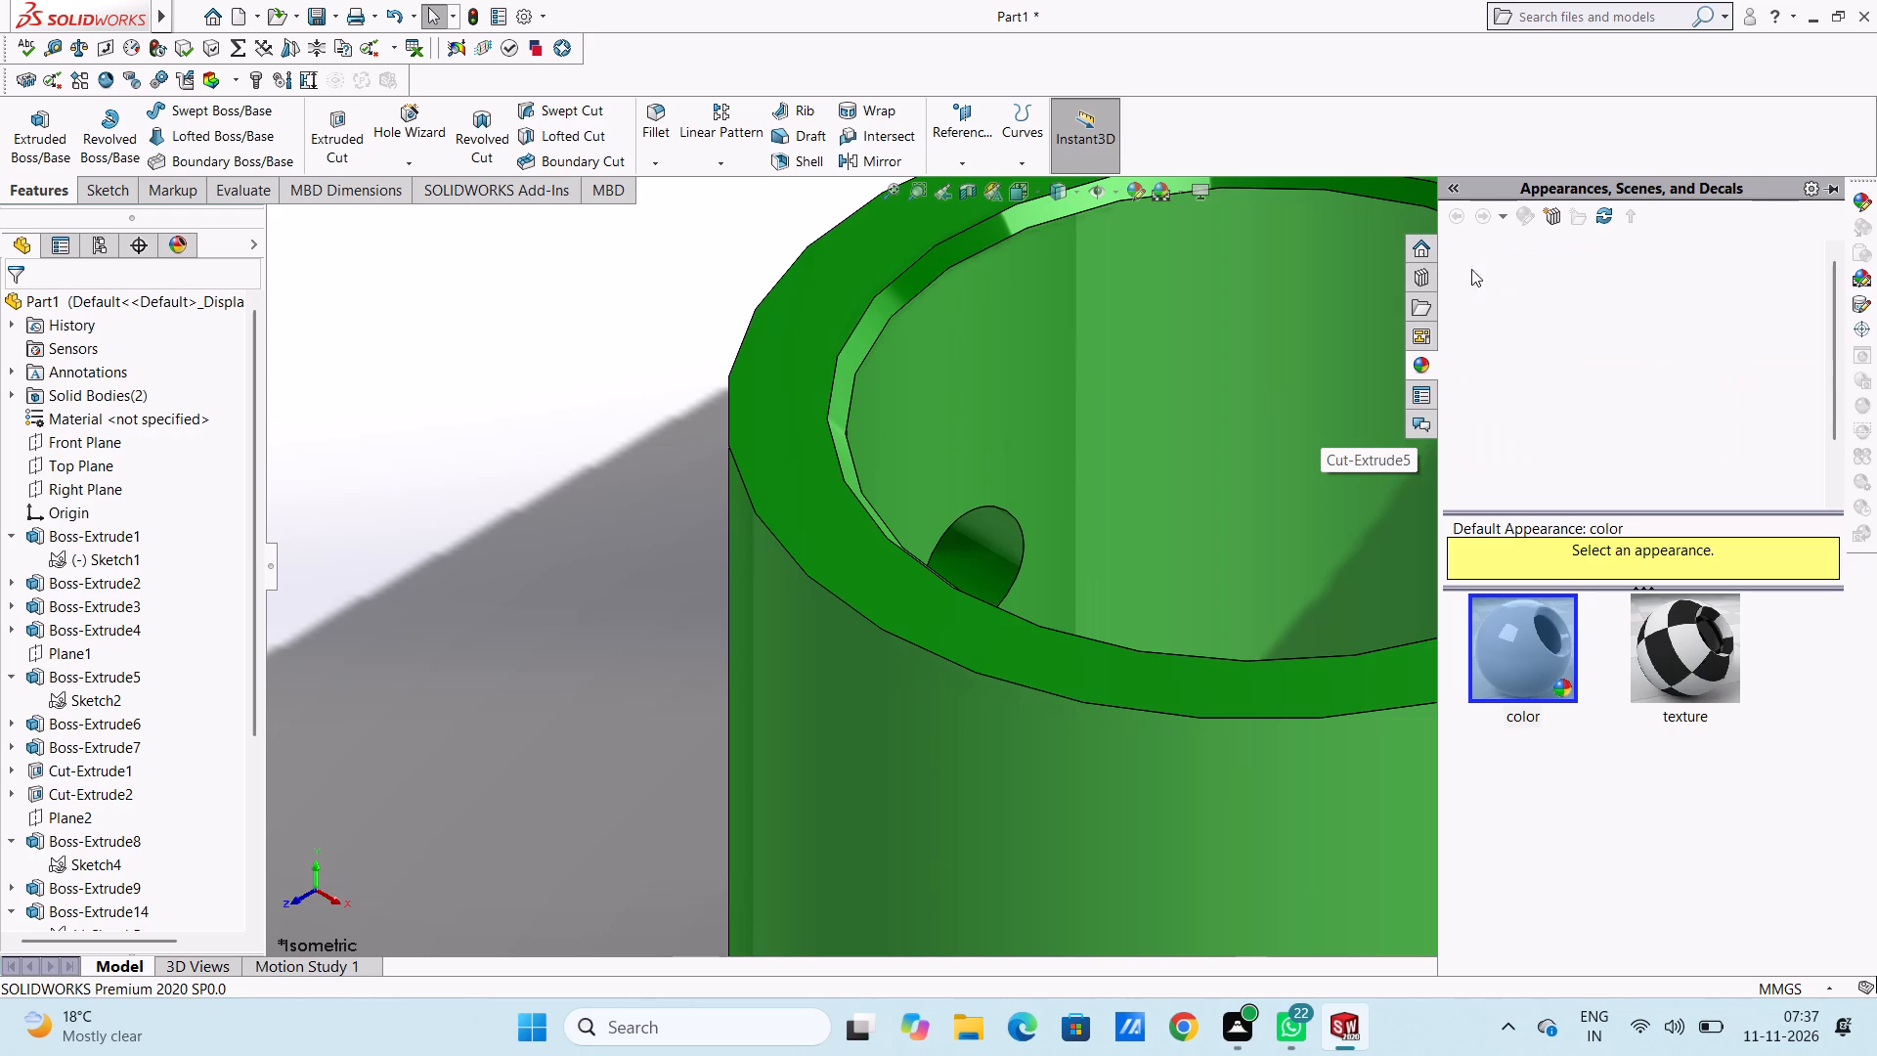
{"action": "left_click", "coordinate": [1534, 298]}
{"action": "scroll", "coordinate": [1012, 524], "scroll_direction": "down", "scroll_amount": 2}
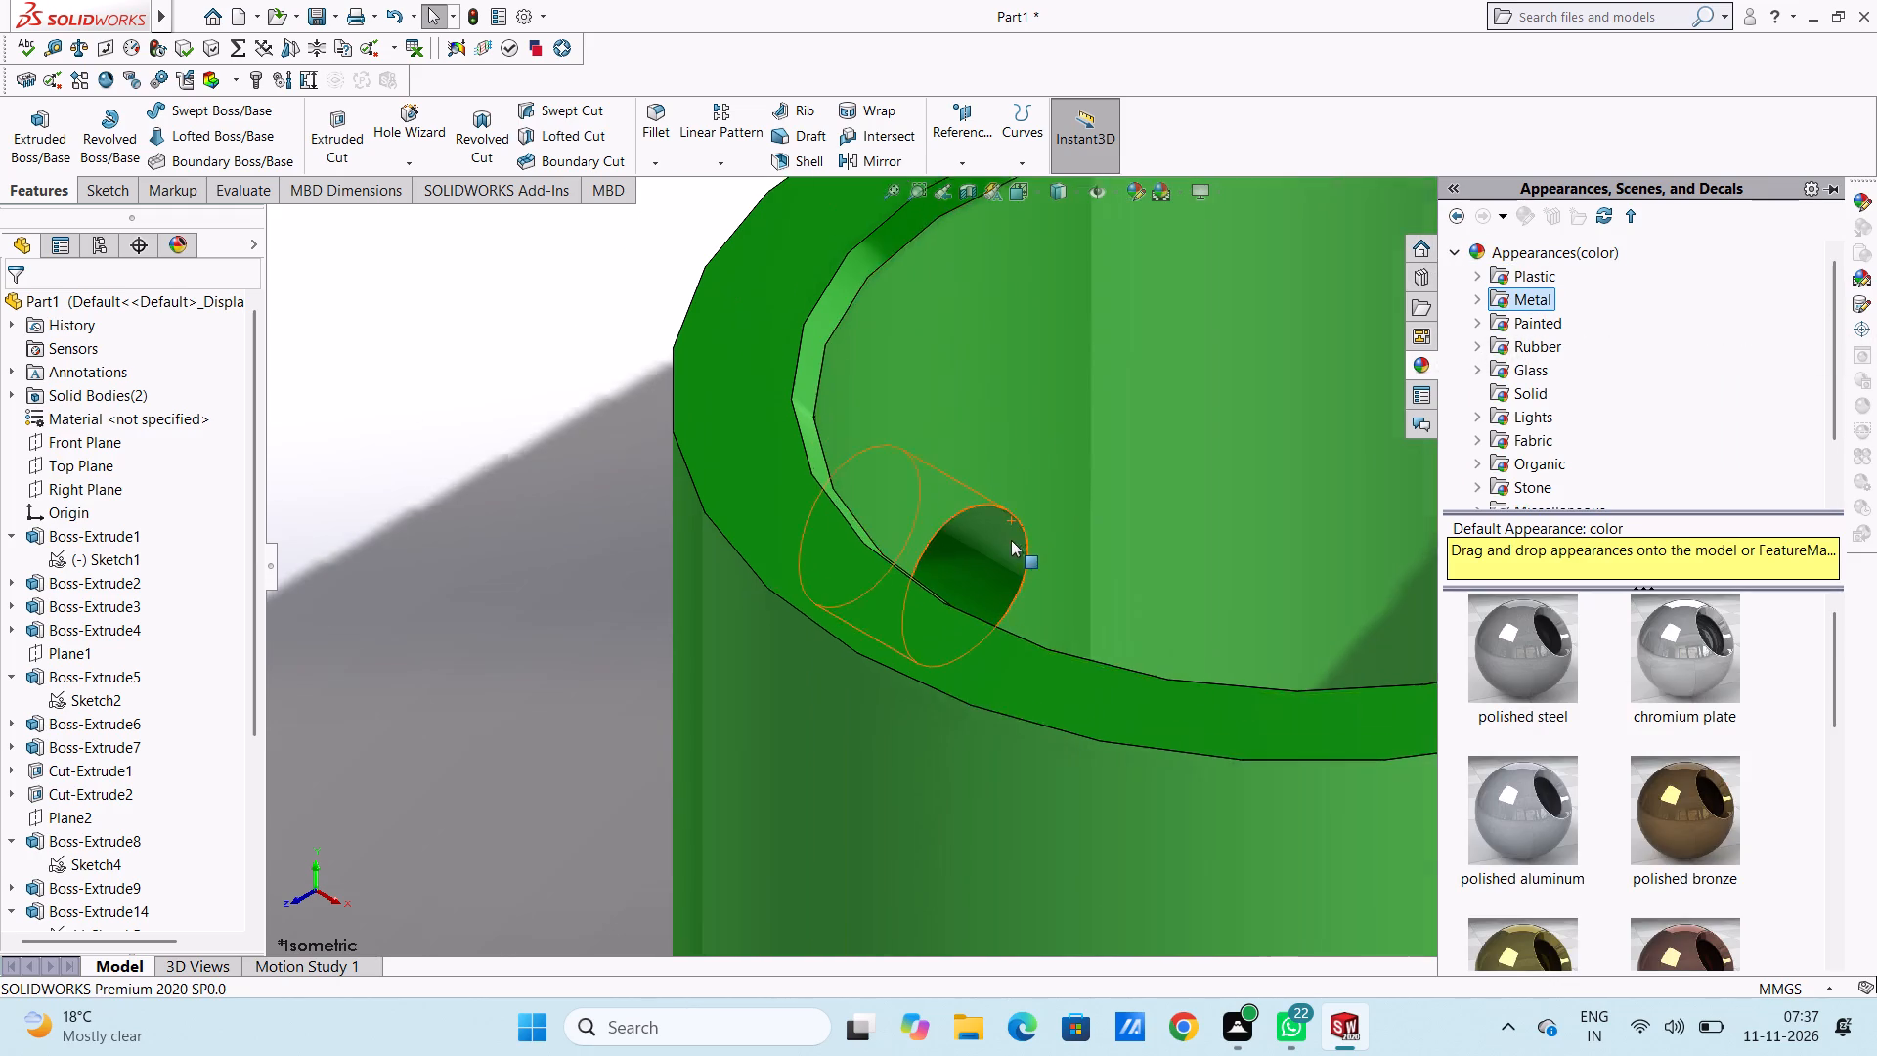
{"action": "scroll", "coordinate": [1011, 540], "scroll_direction": "down", "scroll_amount": 2}
{"action": "left_click_drag", "start_coordinate": [1676, 651], "coordinate": [985, 626]}
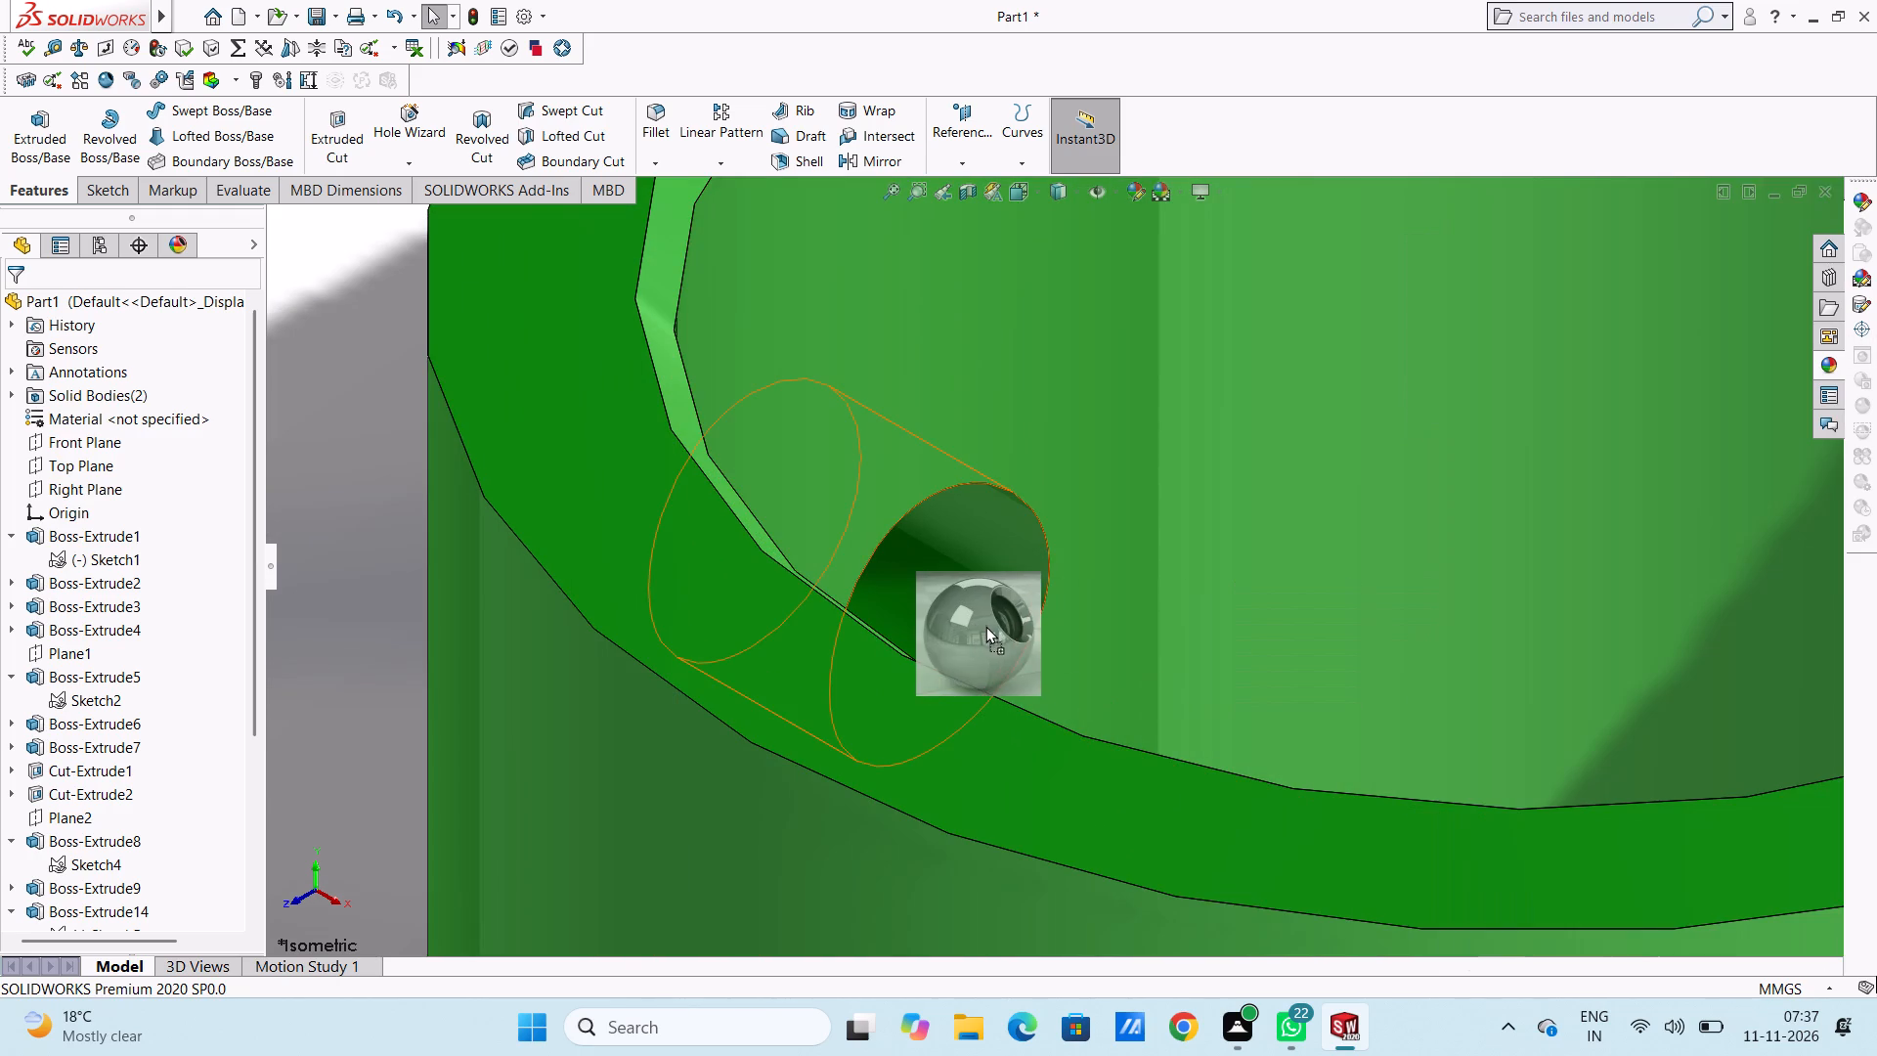
{"action": "left_click_drag", "start_coordinate": [985, 626], "coordinate": [985, 625]}
{"action": "left_click", "coordinate": [956, 627]}
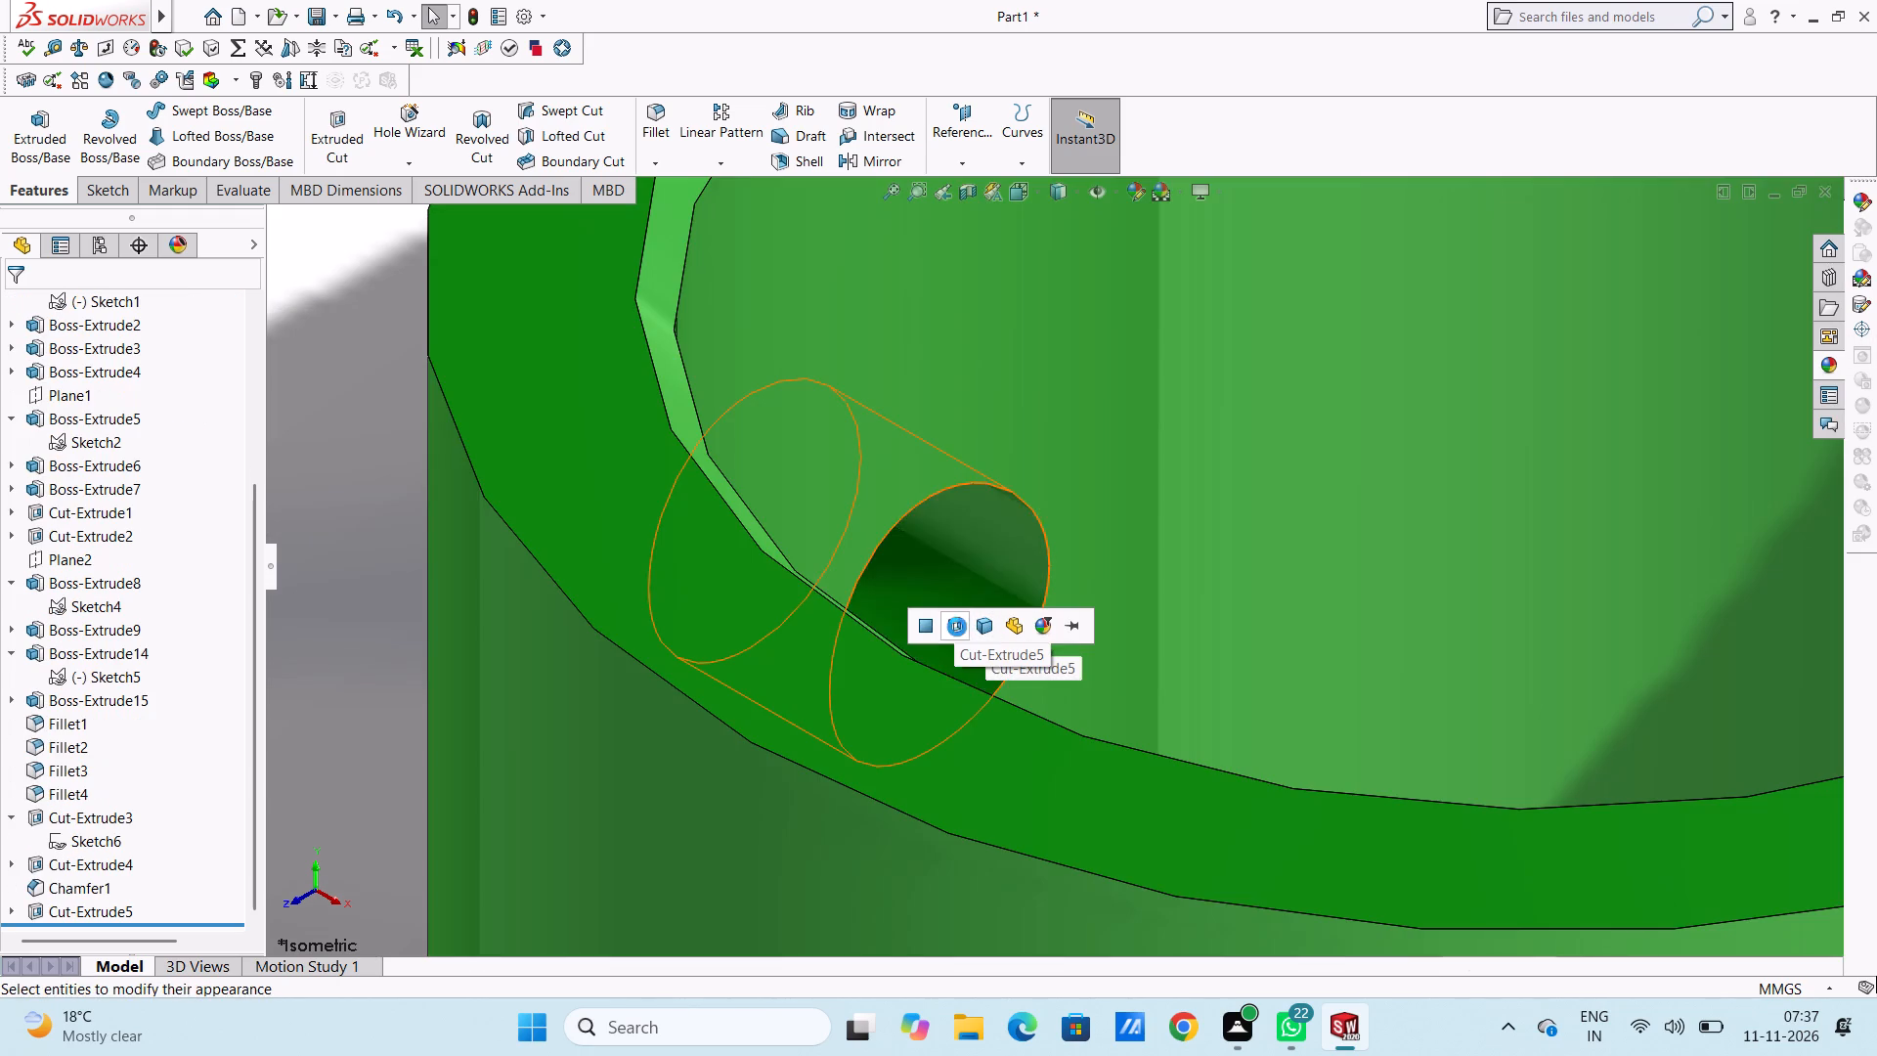
Apply the chromium plate appearance to the small paired lug's upper-plate hole nearest the middle arm.
{"action": "scroll", "coordinate": [957, 627], "scroll_direction": "up", "scroll_amount": 13}
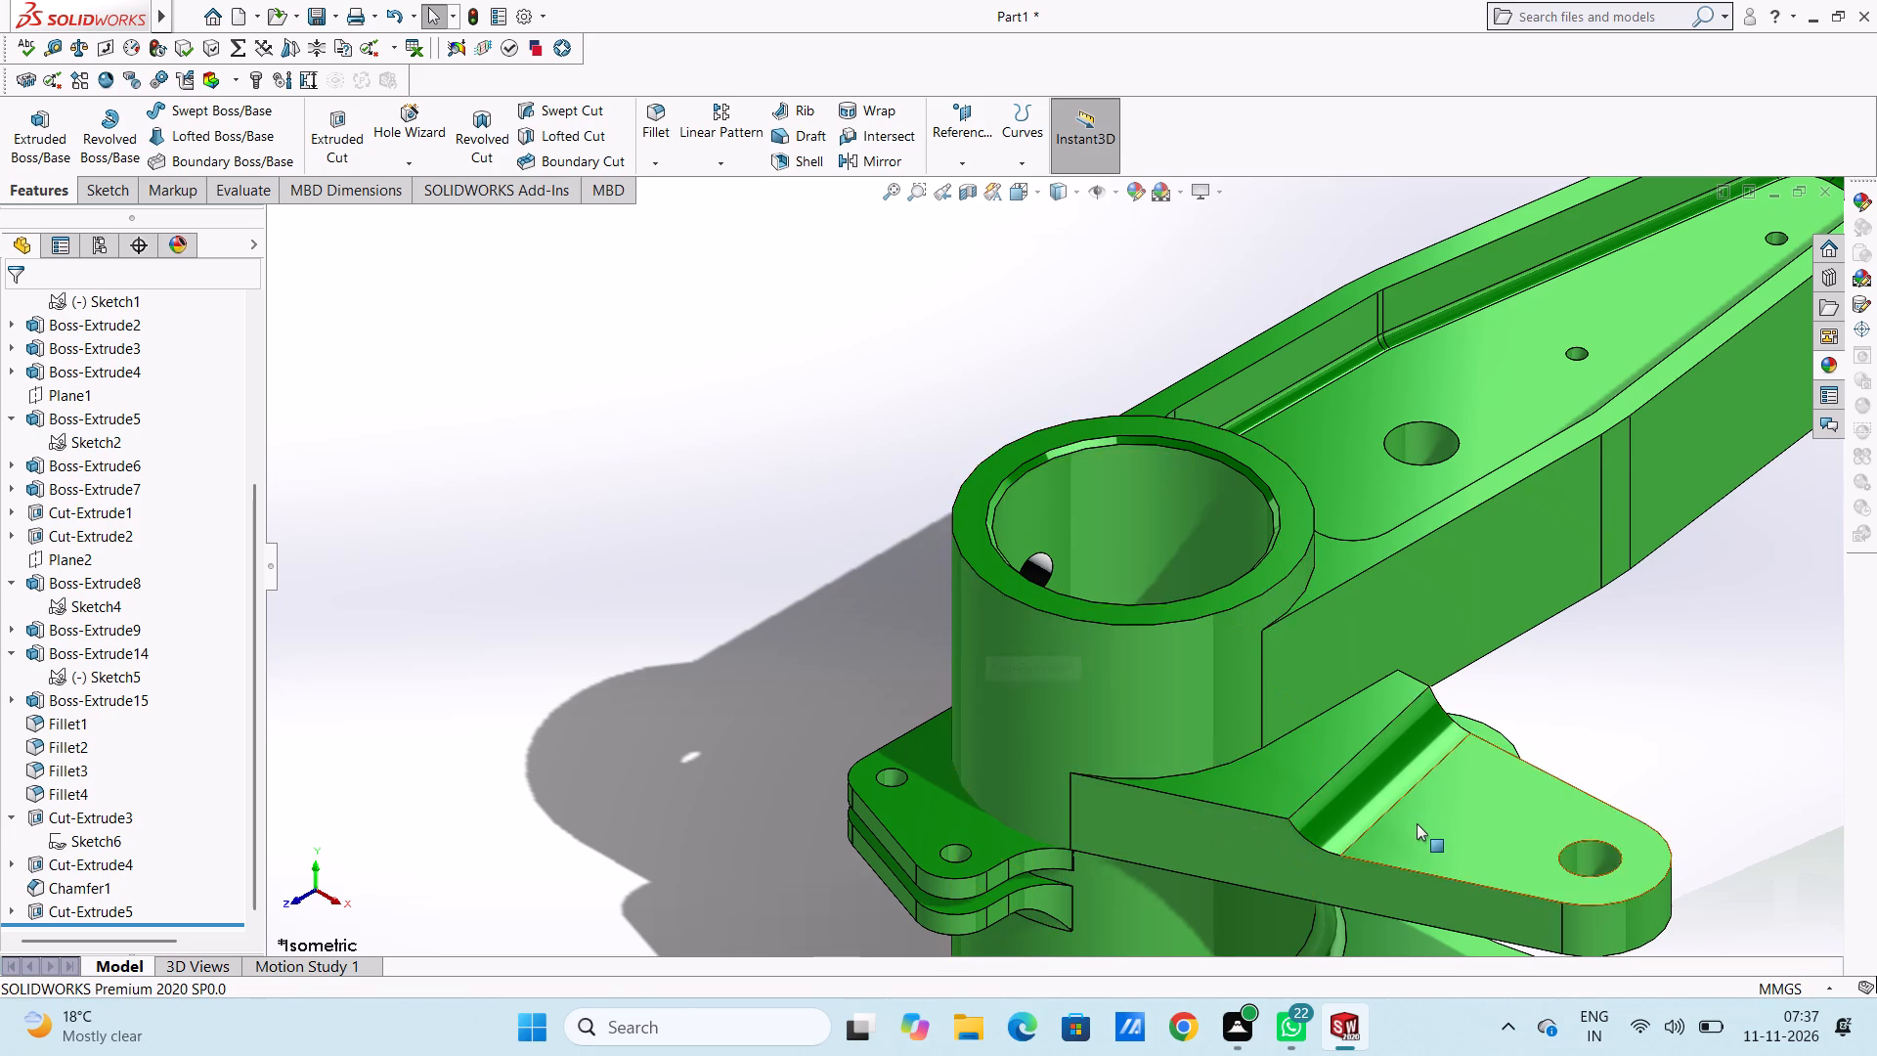
{"action": "scroll", "coordinate": [1417, 823], "scroll_direction": "up", "scroll_amount": 3}
{"action": "scroll", "coordinate": [1101, 799], "scroll_direction": "down", "scroll_amount": 1}
{"action": "scroll", "coordinate": [1009, 732], "scroll_direction": "down", "scroll_amount": 8}
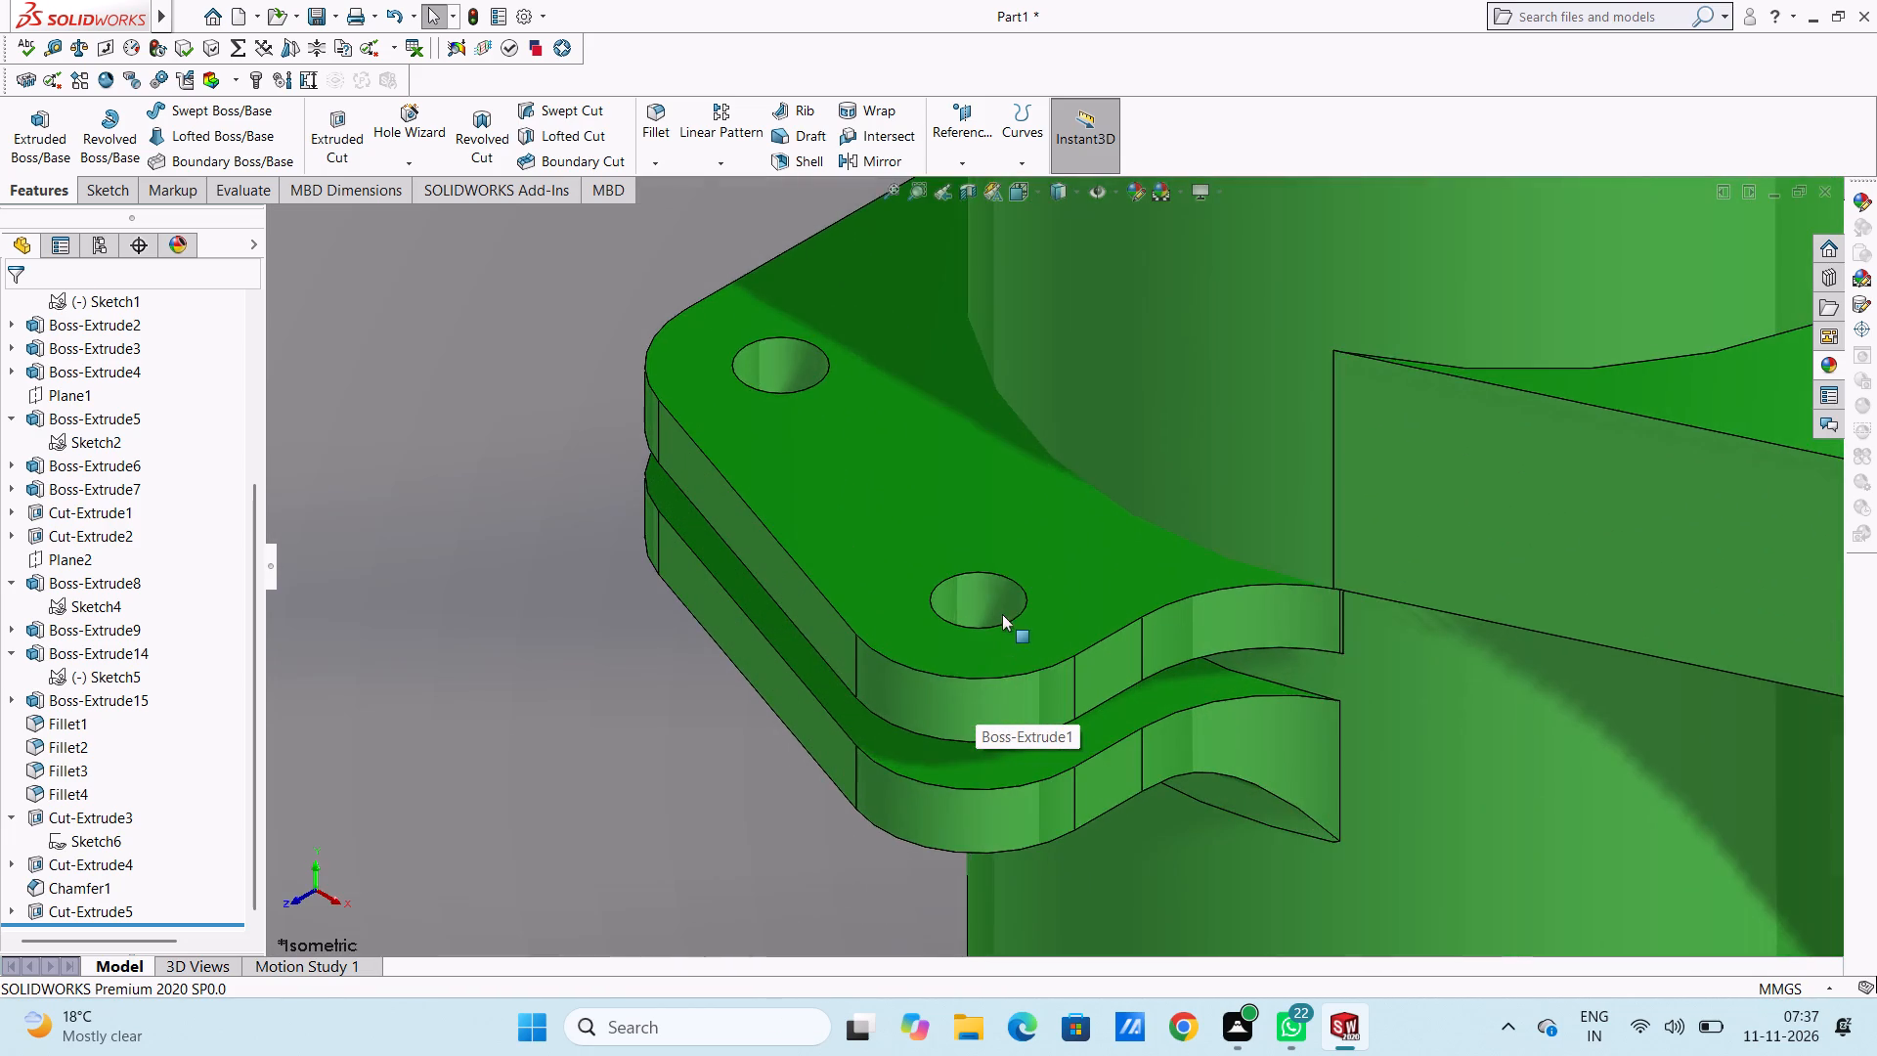
{"action": "scroll", "coordinate": [978, 605], "scroll_direction": "down", "scroll_amount": 5}
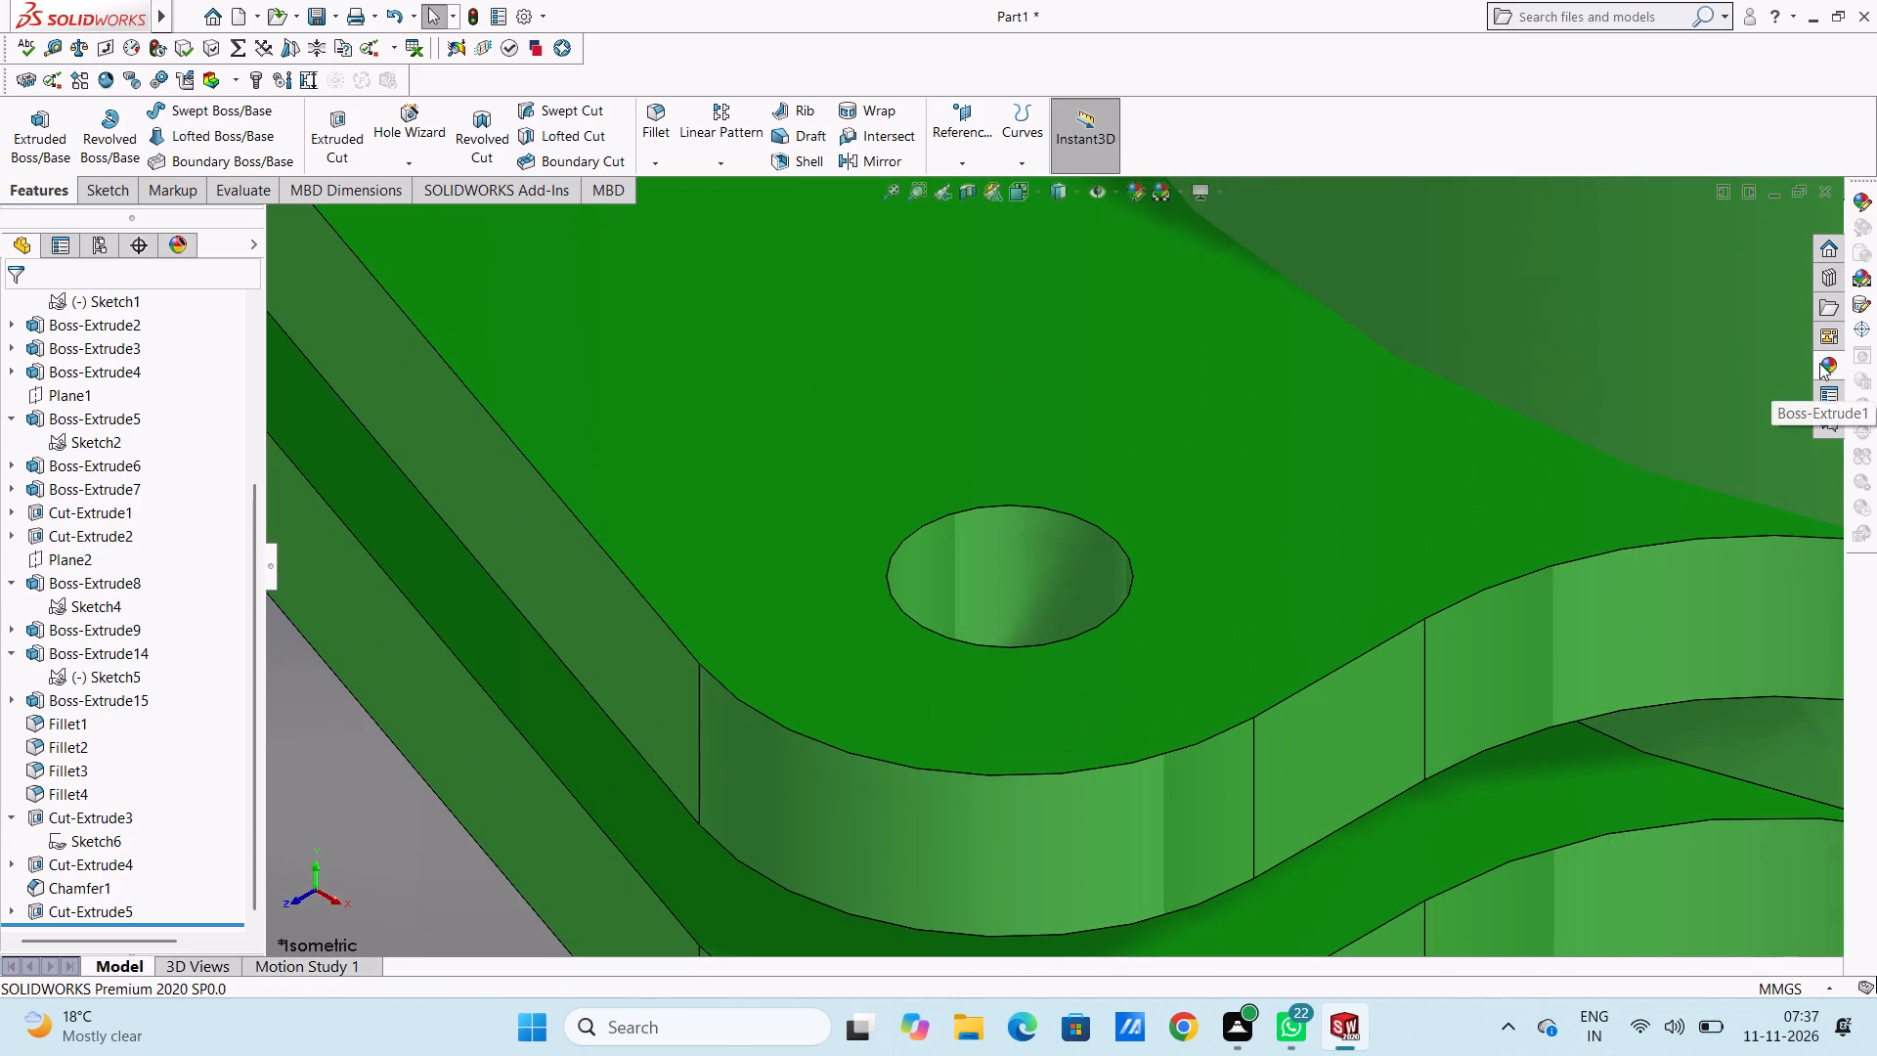
{"action": "left_click", "coordinate": [1819, 363]}
{"action": "left_click_drag", "start_coordinate": [1702, 641], "coordinate": [1040, 580]}
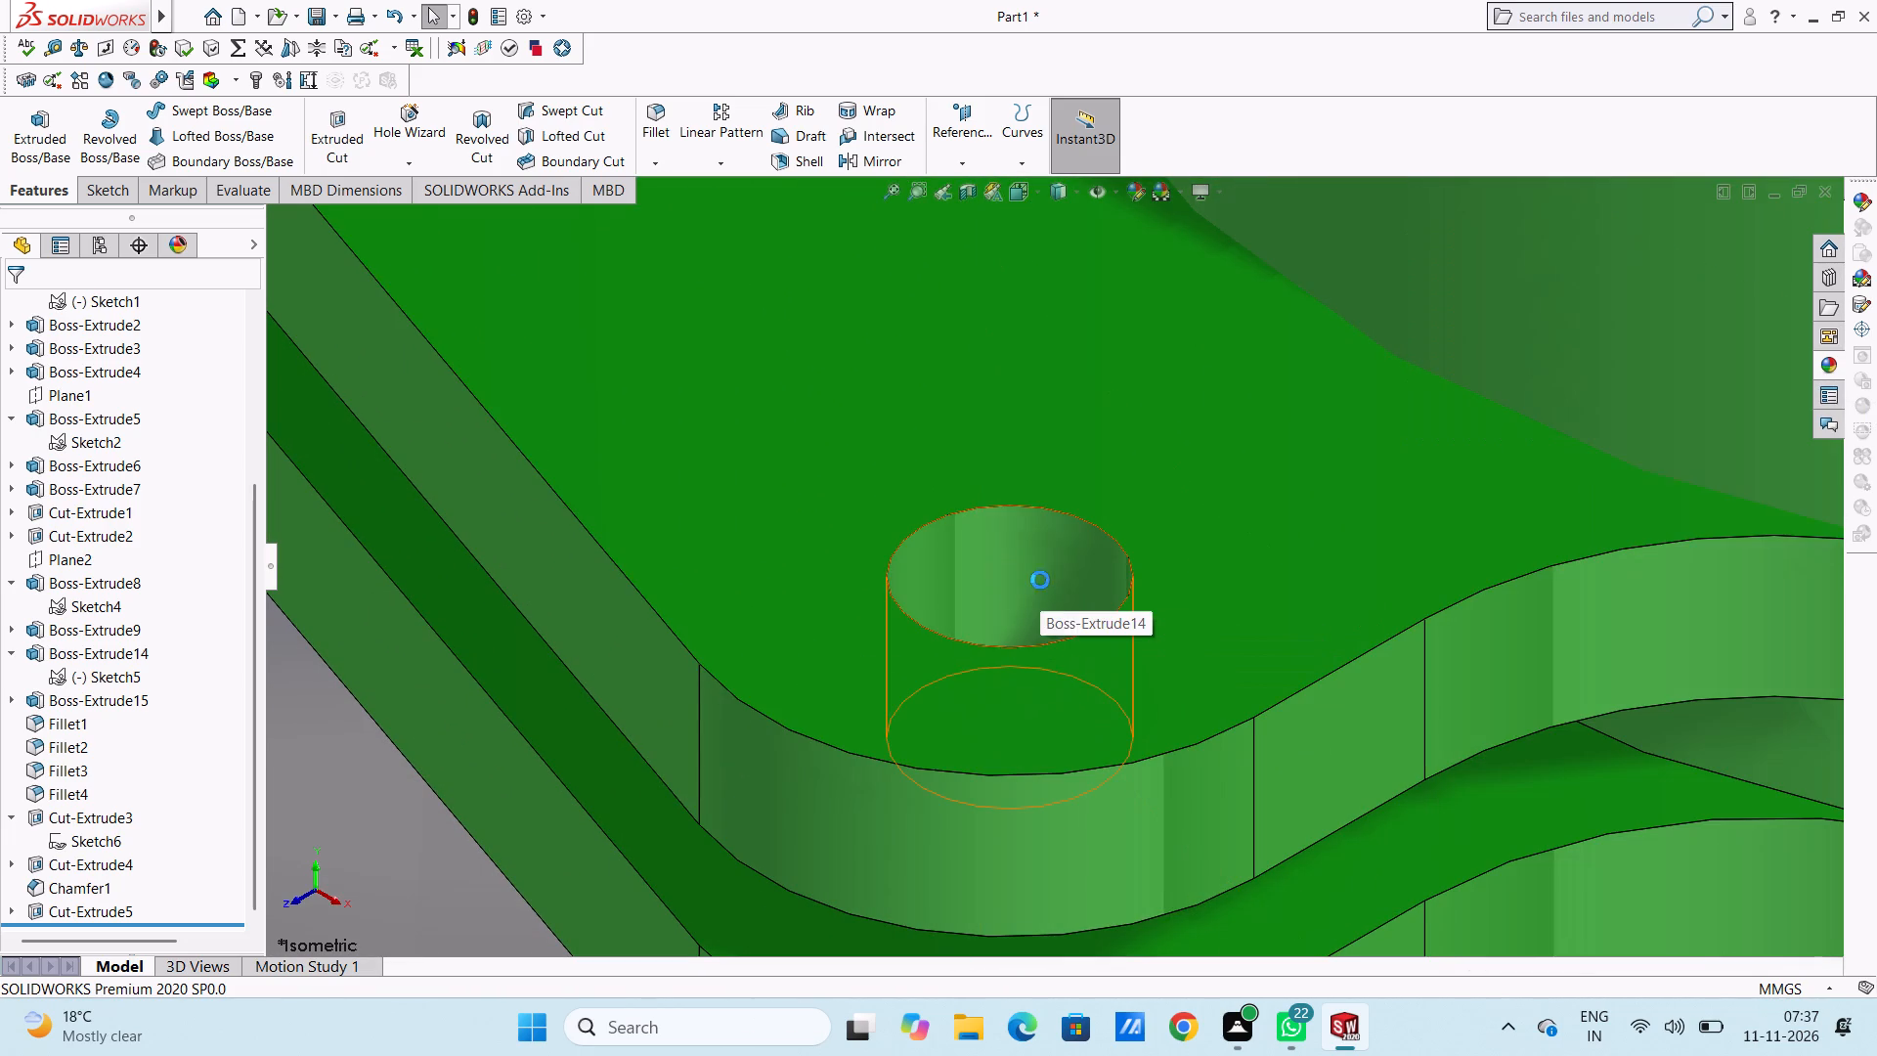
{"action": "left_click", "coordinate": [1018, 583]}
Apply the chromium plate appearance to the hole at the rounded end of the short middle arm.
{"action": "scroll", "coordinate": [1021, 587], "scroll_direction": "up", "scroll_amount": 6}
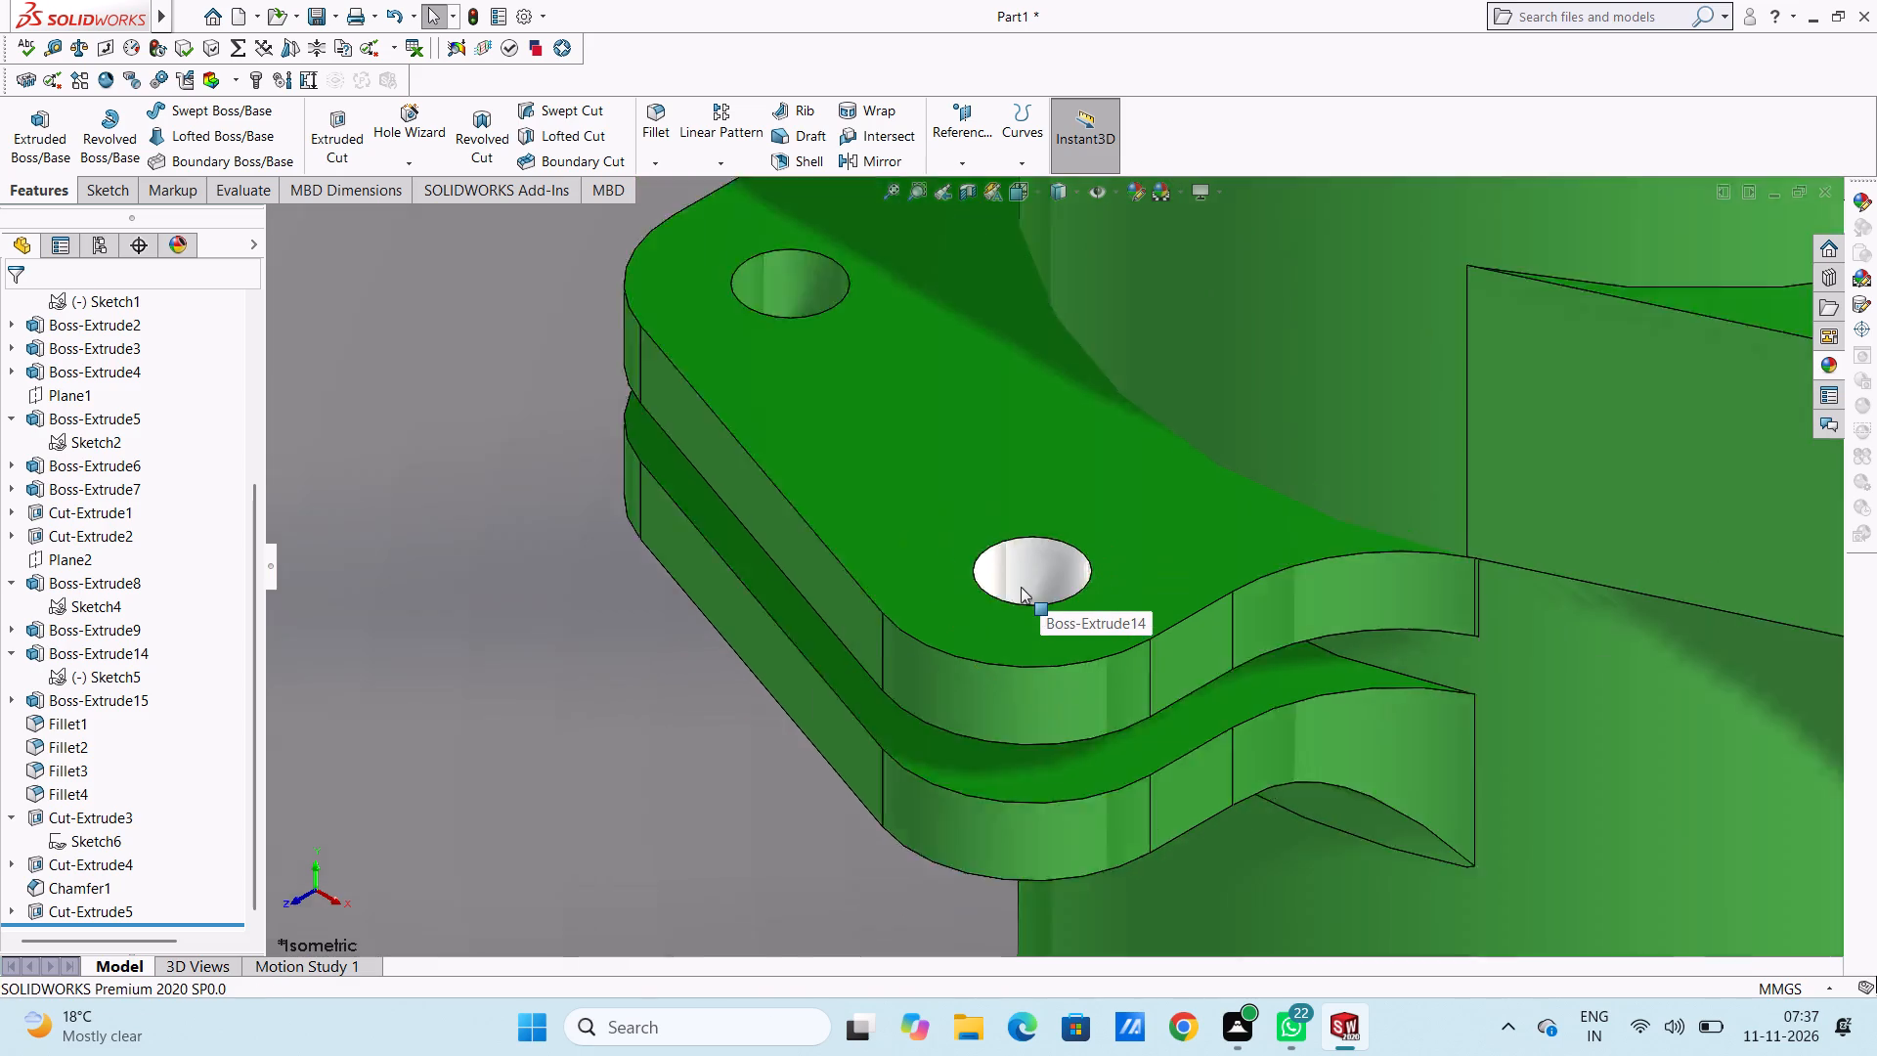
{"action": "scroll", "coordinate": [1021, 587], "scroll_direction": "up", "scroll_amount": 6}
{"action": "scroll", "coordinate": [1681, 593], "scroll_direction": "down", "scroll_amount": 4}
{"action": "scroll", "coordinate": [1420, 550], "scroll_direction": "down", "scroll_amount": 2}
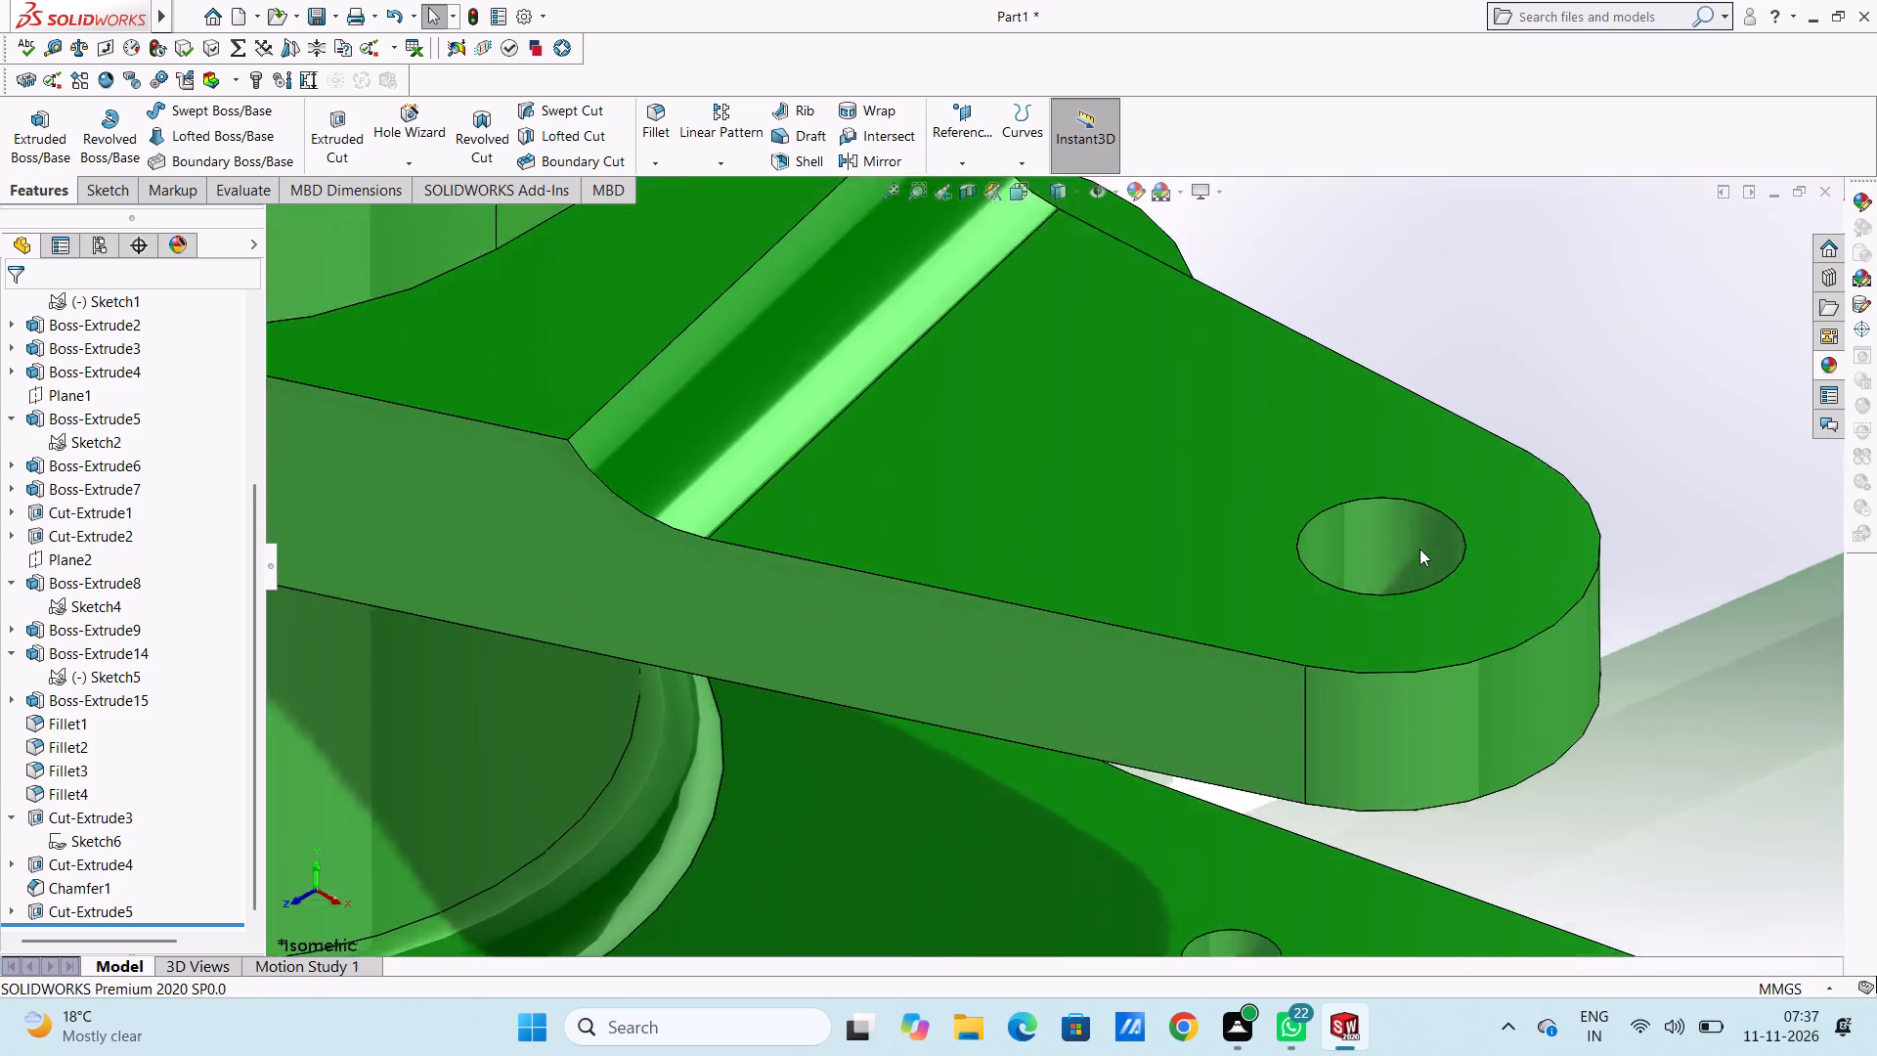
{"action": "scroll", "coordinate": [1419, 549], "scroll_direction": "down", "scroll_amount": 1}
{"action": "scroll", "coordinate": [1319, 539], "scroll_direction": "down", "scroll_amount": 3}
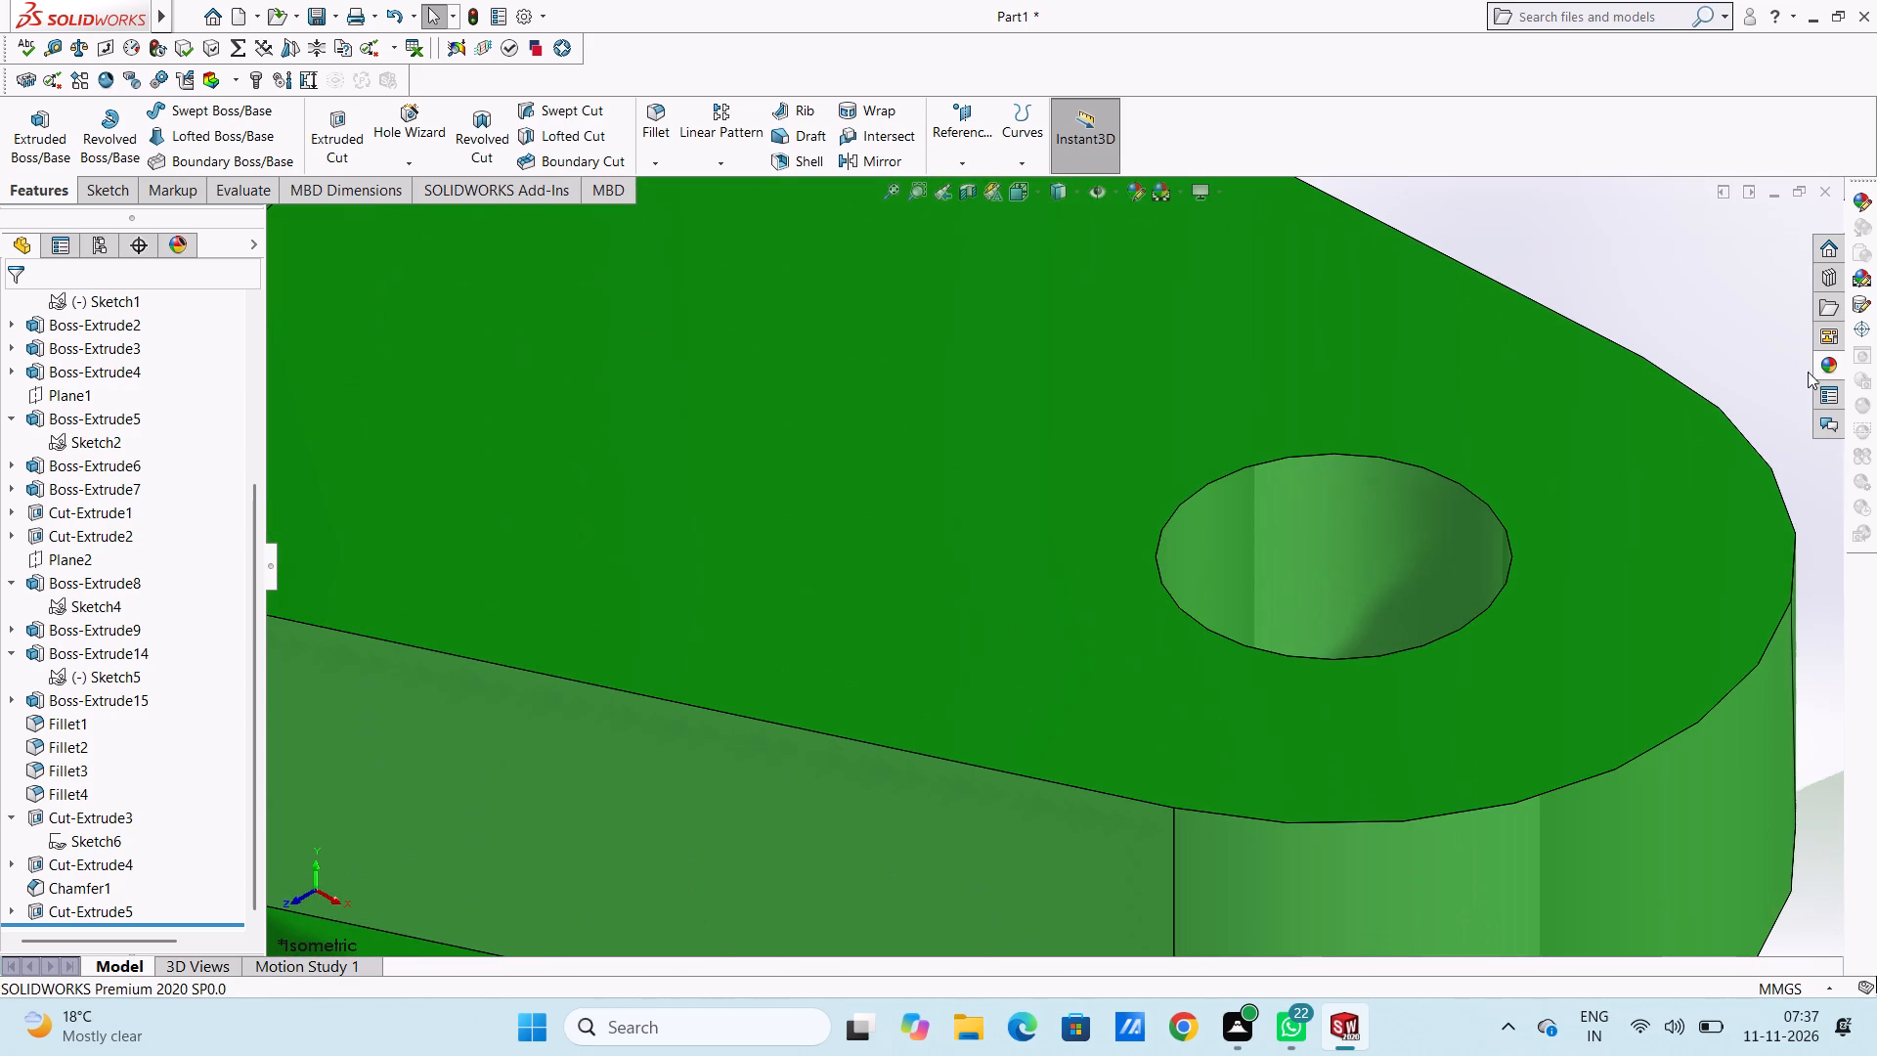
{"action": "left_click", "coordinate": [1828, 360]}
{"action": "left_click_drag", "start_coordinate": [1701, 653], "coordinate": [1385, 569]}
{"action": "left_click", "coordinate": [1385, 569]}
{"action": "scroll", "coordinate": [1386, 567], "scroll_direction": "up", "scroll_amount": 12}
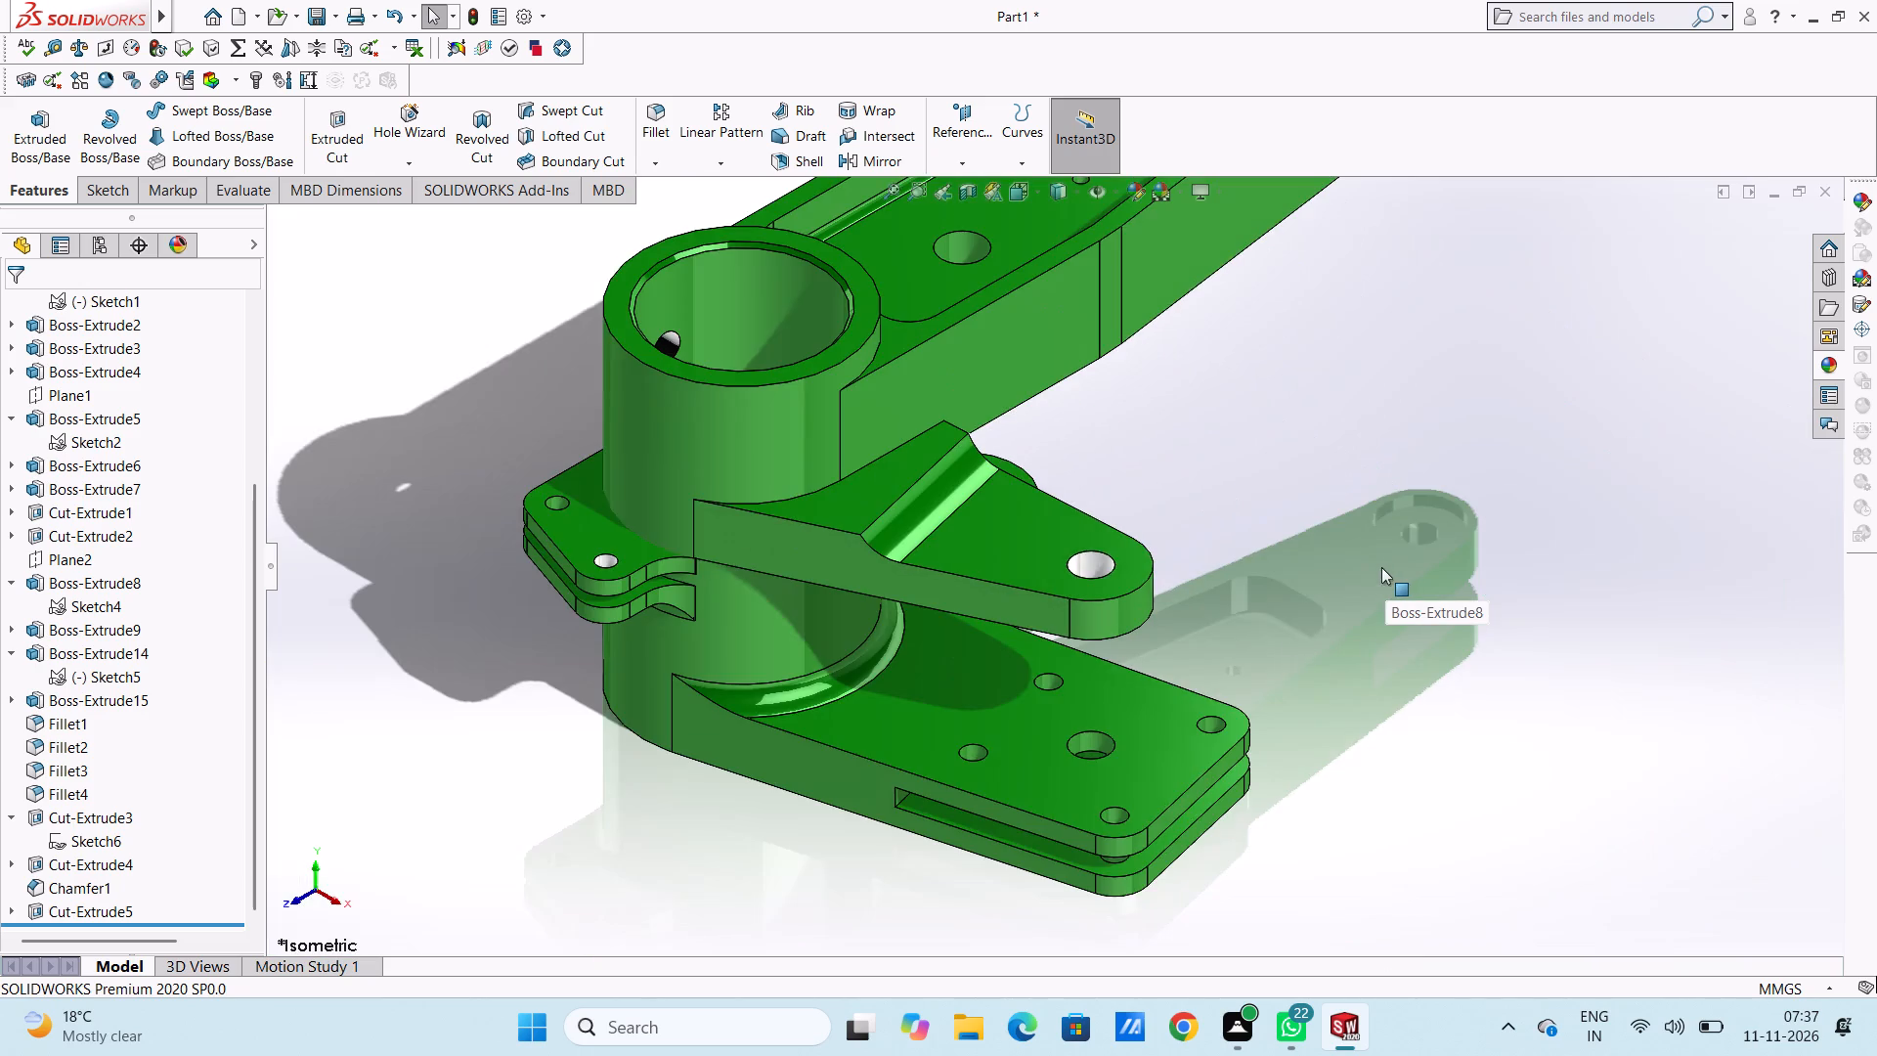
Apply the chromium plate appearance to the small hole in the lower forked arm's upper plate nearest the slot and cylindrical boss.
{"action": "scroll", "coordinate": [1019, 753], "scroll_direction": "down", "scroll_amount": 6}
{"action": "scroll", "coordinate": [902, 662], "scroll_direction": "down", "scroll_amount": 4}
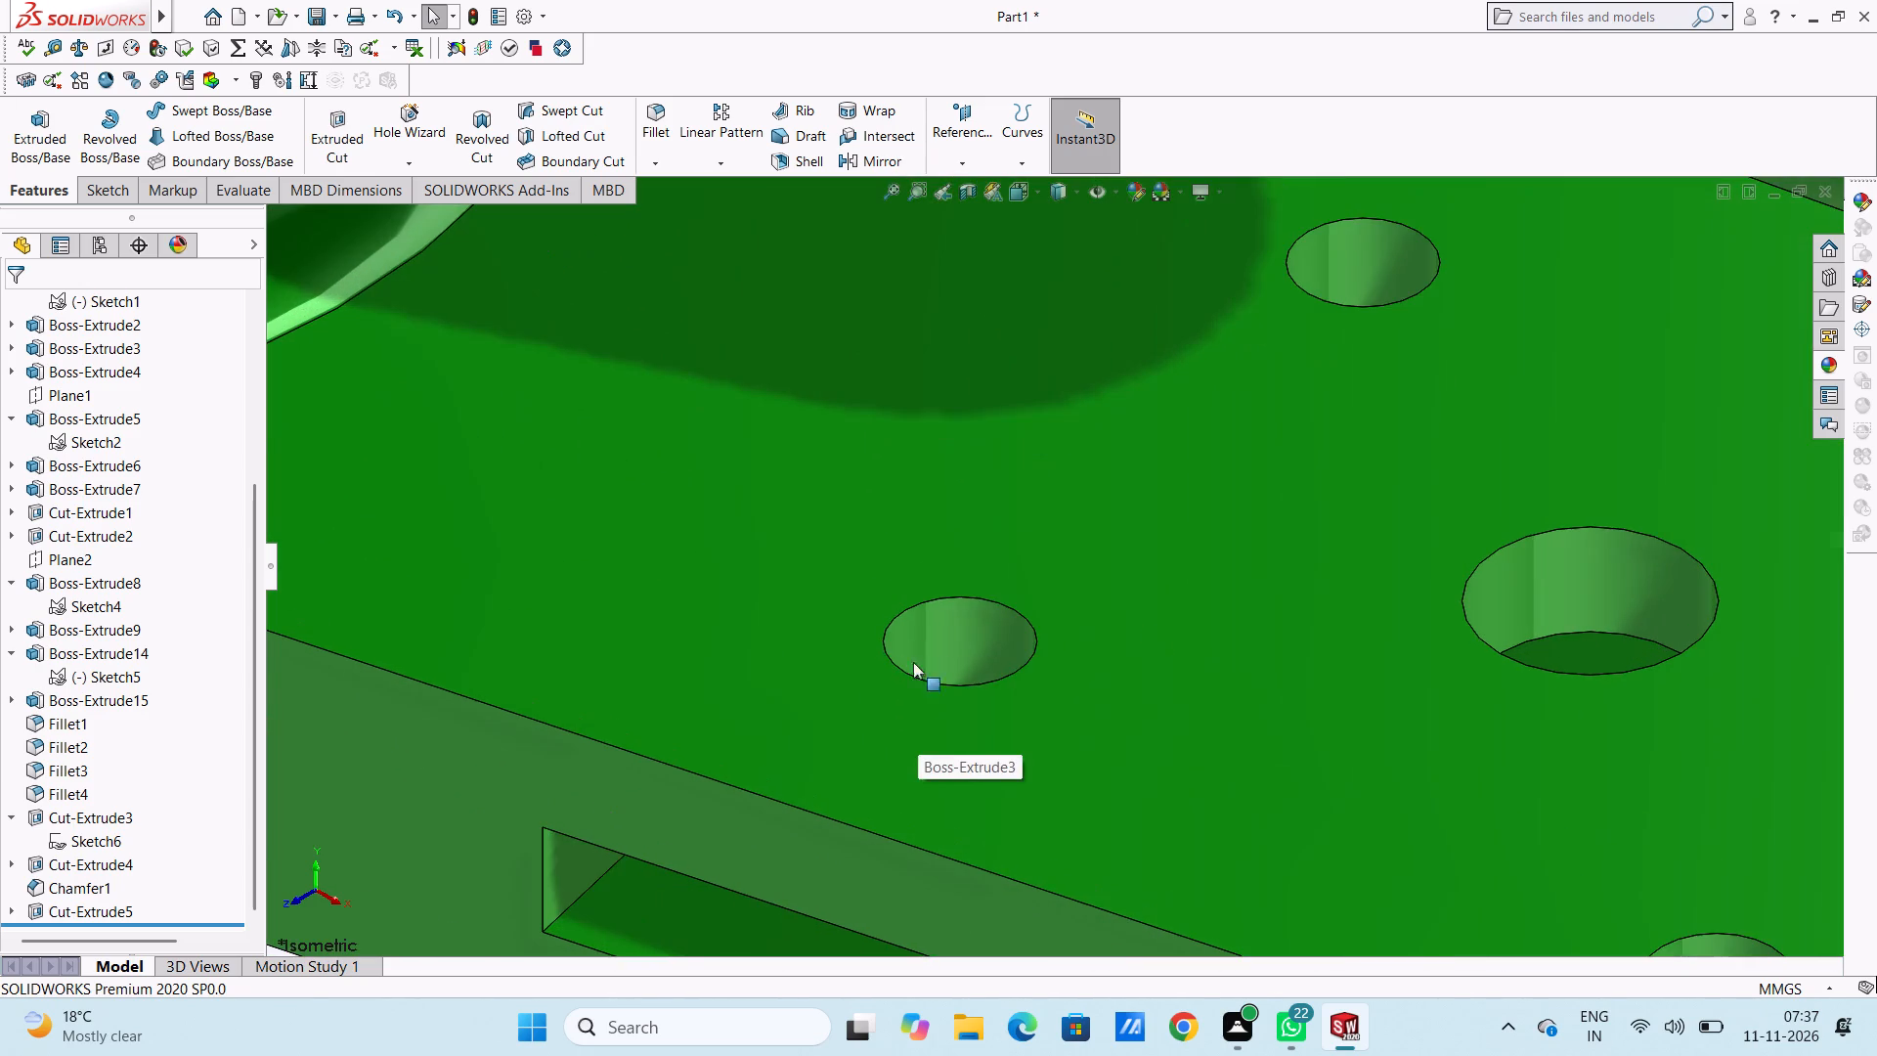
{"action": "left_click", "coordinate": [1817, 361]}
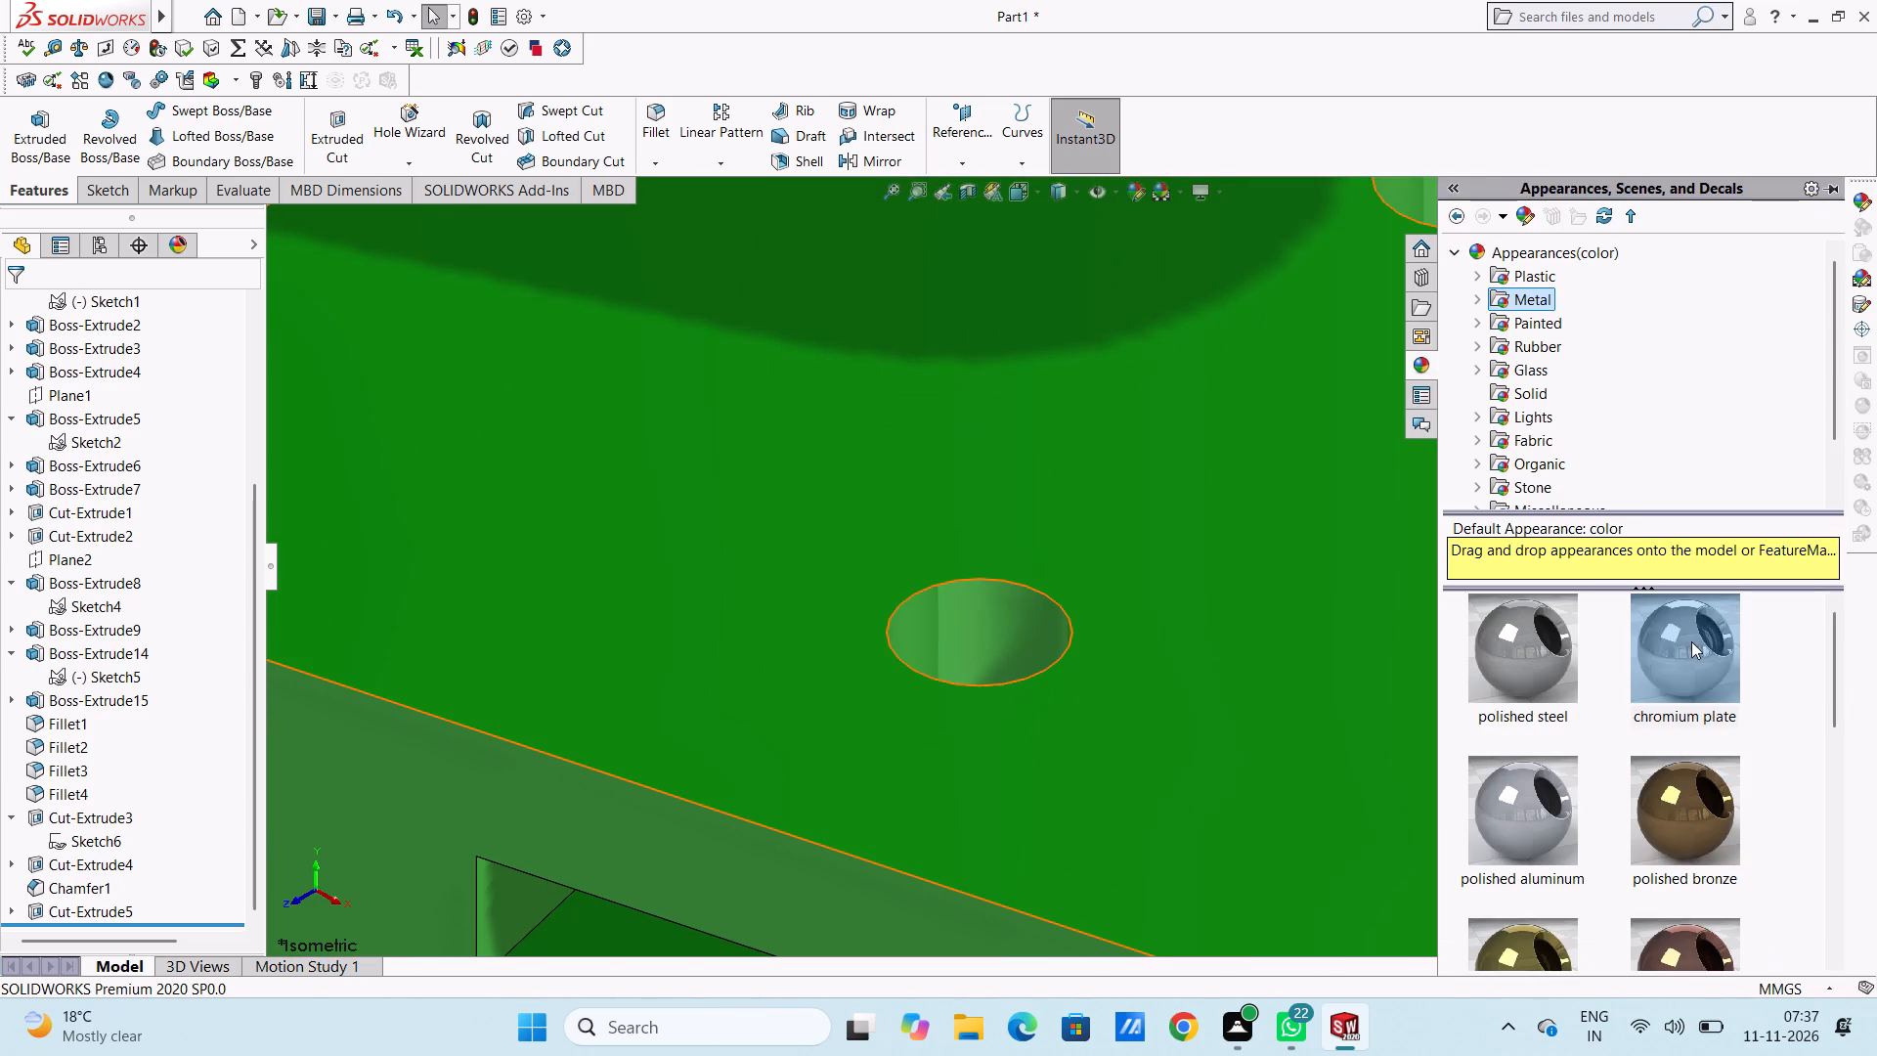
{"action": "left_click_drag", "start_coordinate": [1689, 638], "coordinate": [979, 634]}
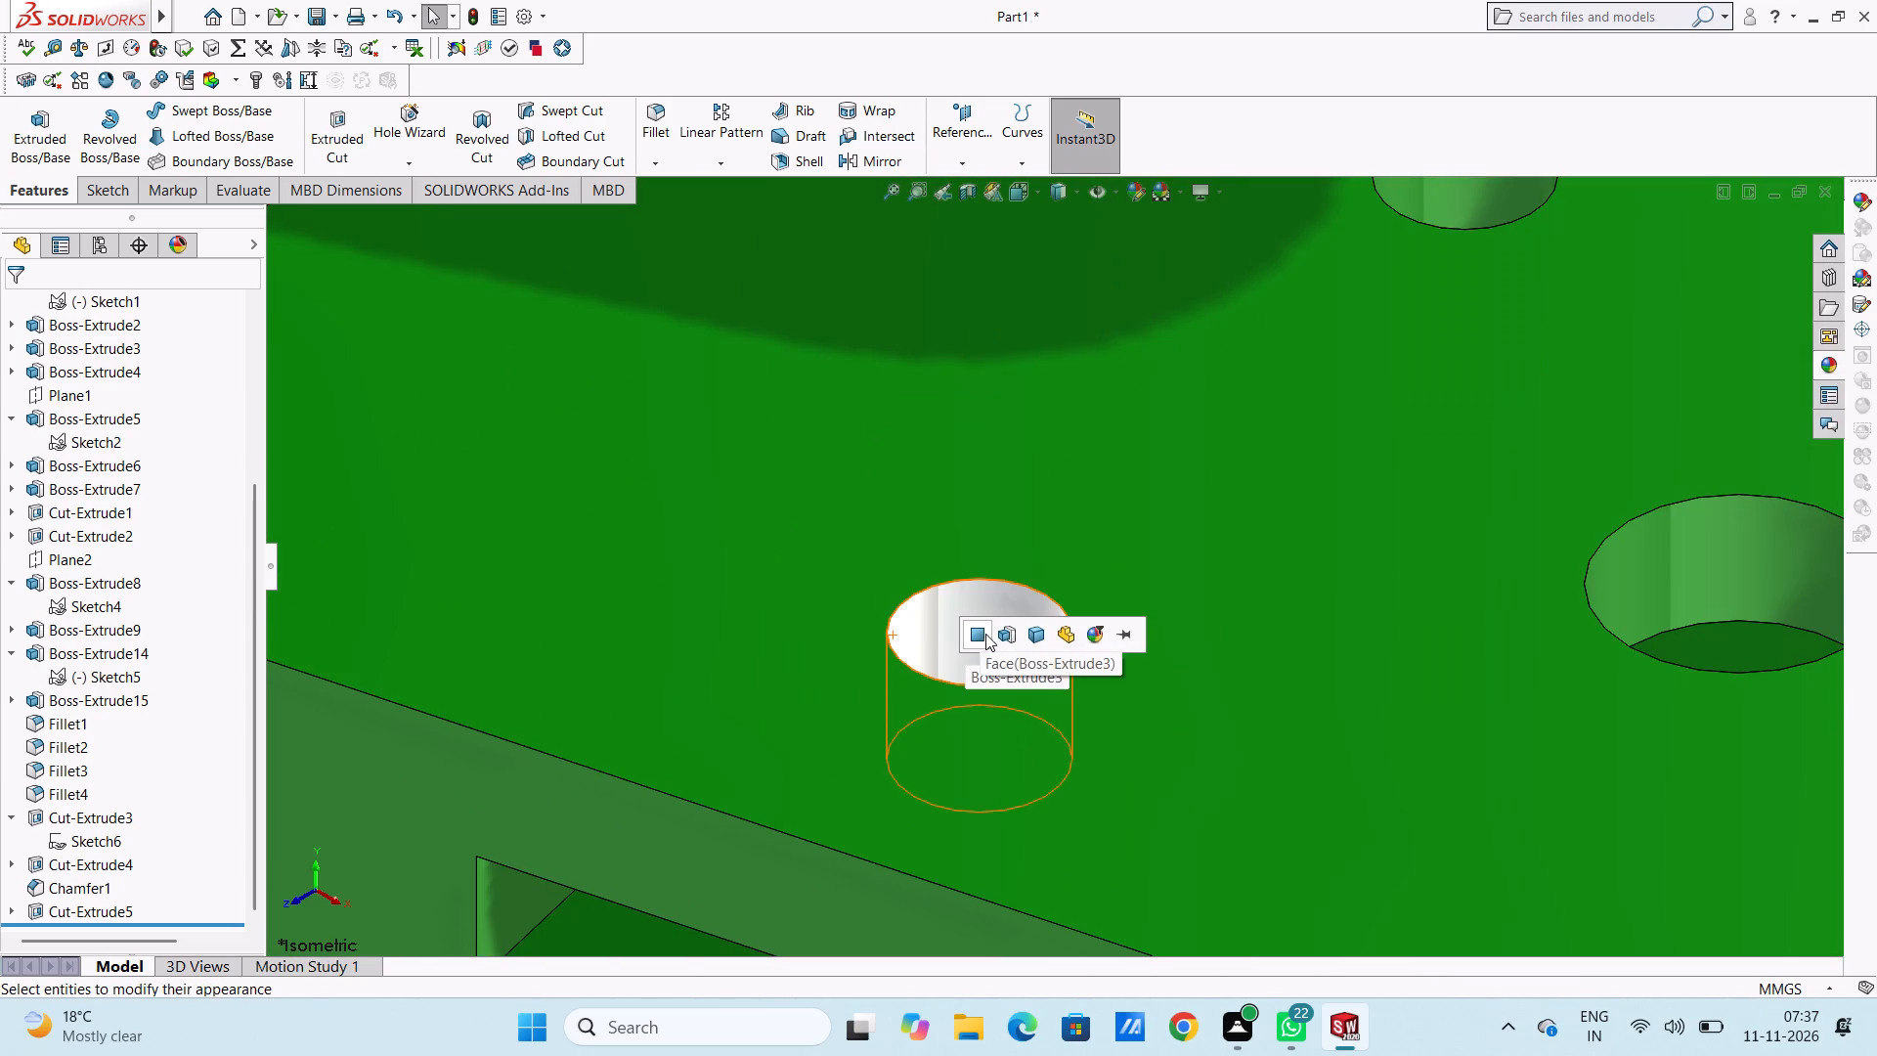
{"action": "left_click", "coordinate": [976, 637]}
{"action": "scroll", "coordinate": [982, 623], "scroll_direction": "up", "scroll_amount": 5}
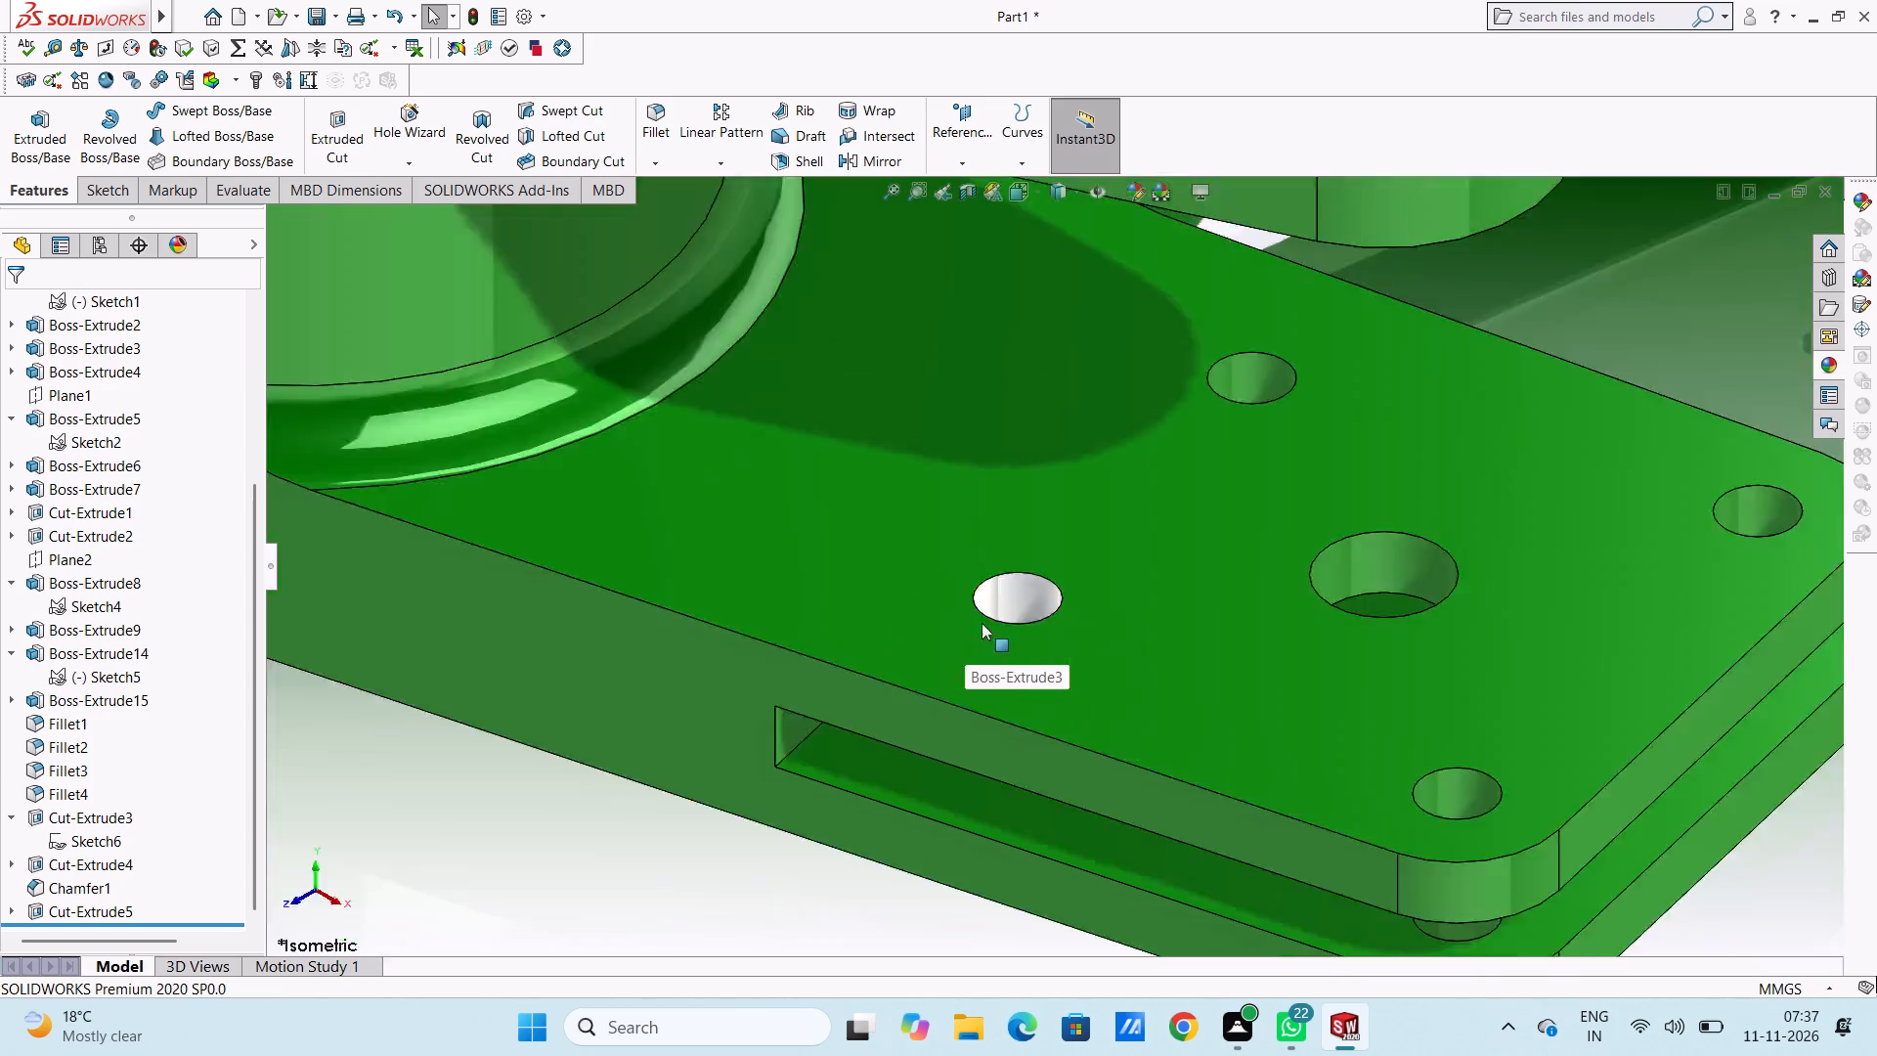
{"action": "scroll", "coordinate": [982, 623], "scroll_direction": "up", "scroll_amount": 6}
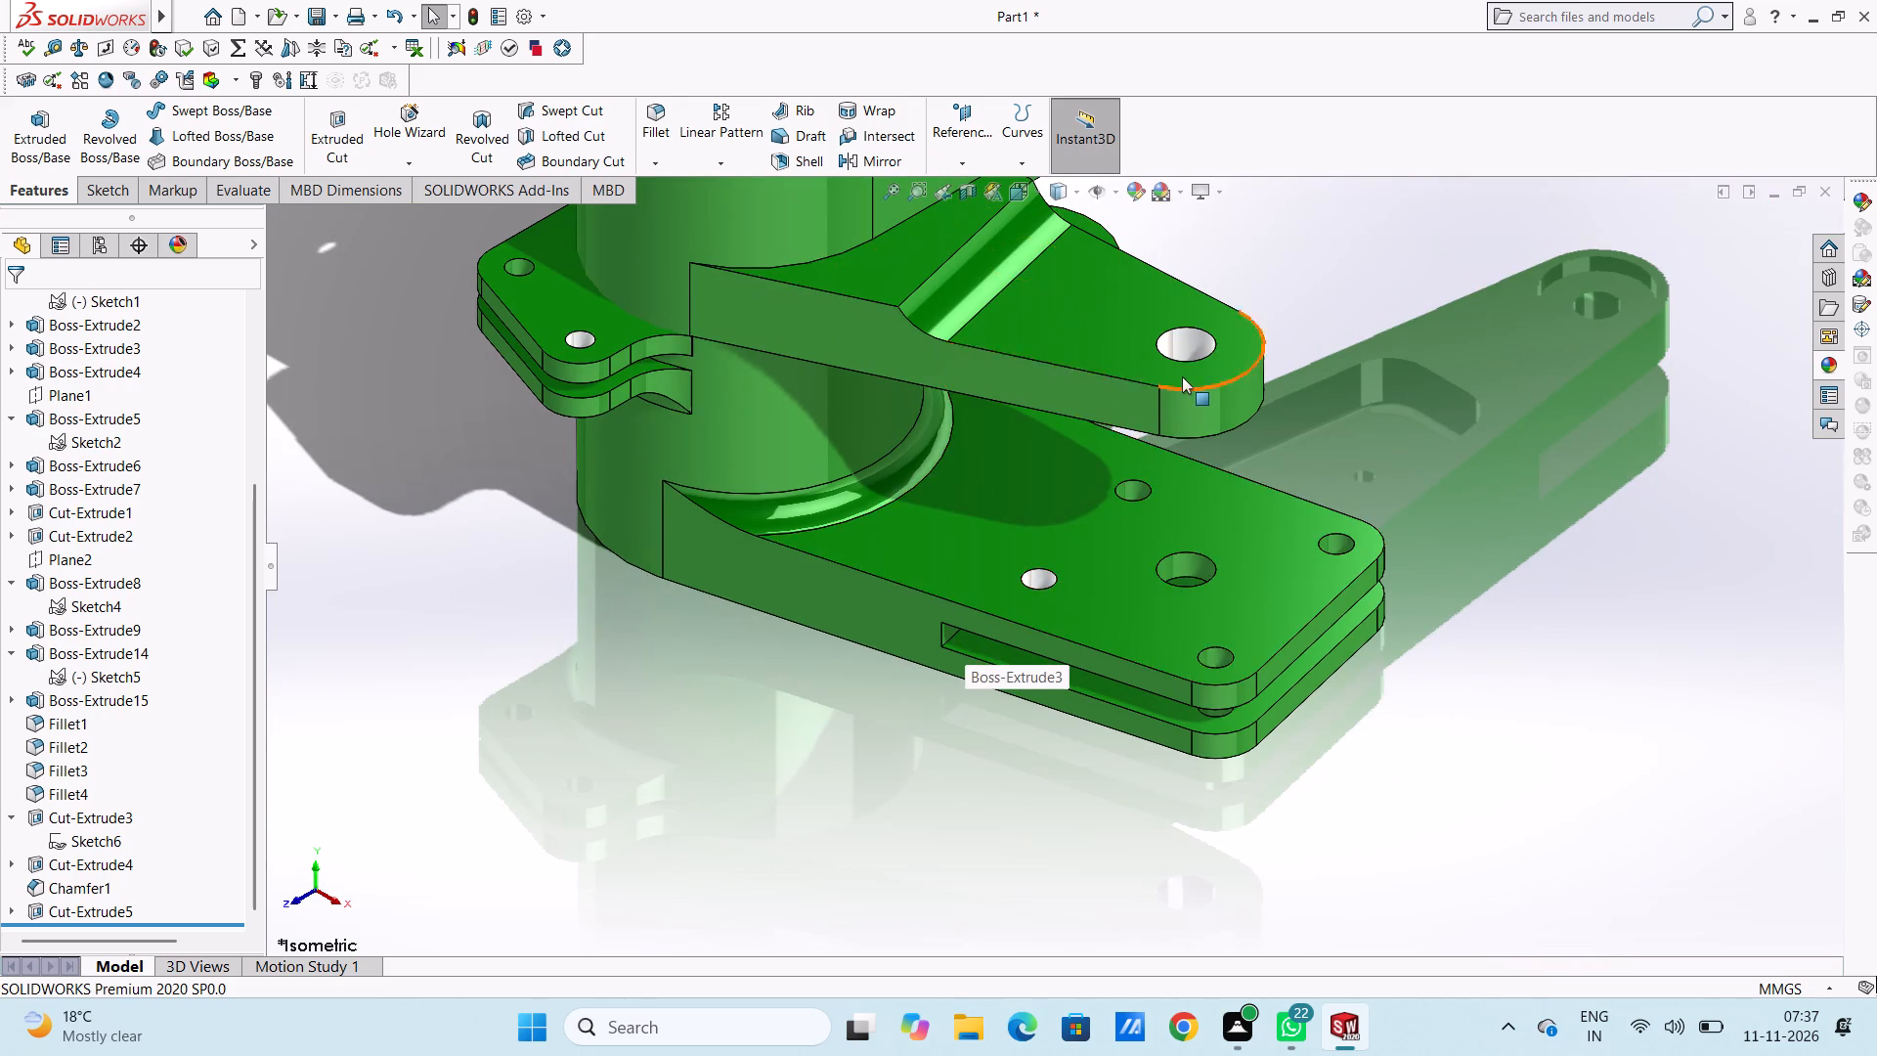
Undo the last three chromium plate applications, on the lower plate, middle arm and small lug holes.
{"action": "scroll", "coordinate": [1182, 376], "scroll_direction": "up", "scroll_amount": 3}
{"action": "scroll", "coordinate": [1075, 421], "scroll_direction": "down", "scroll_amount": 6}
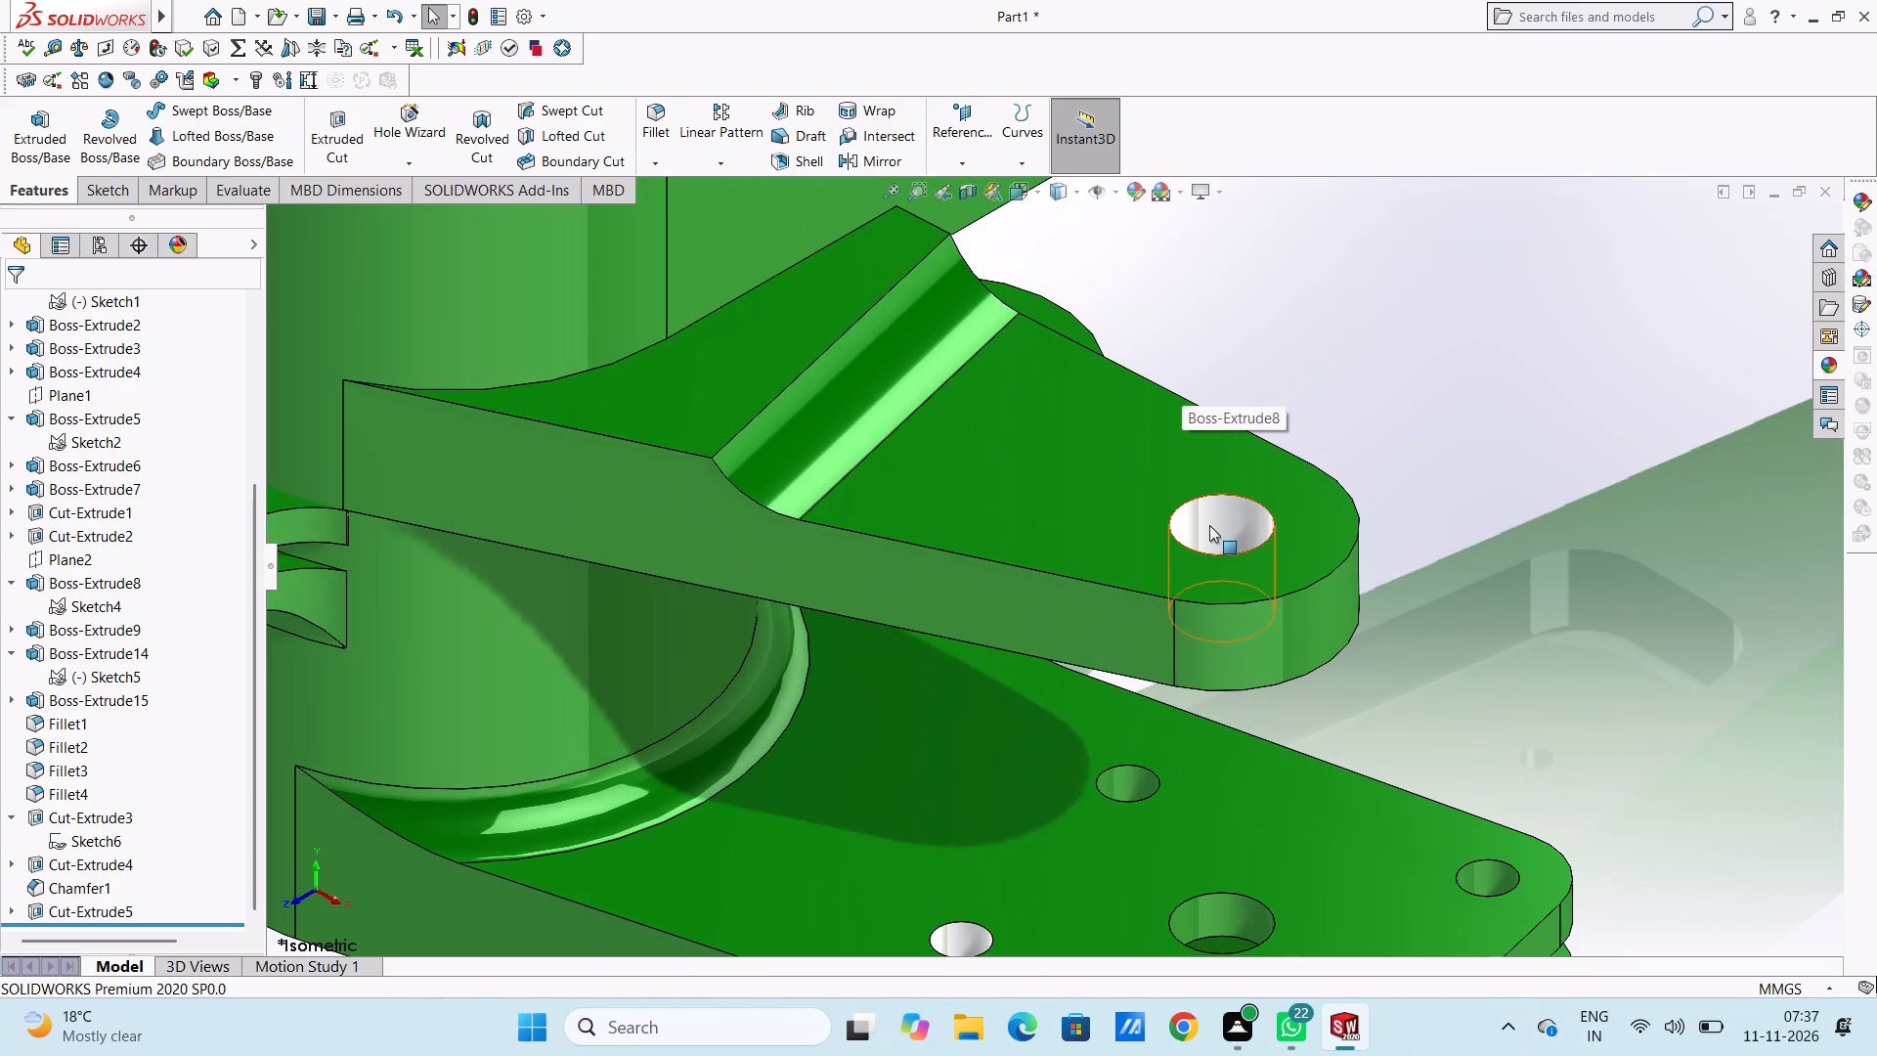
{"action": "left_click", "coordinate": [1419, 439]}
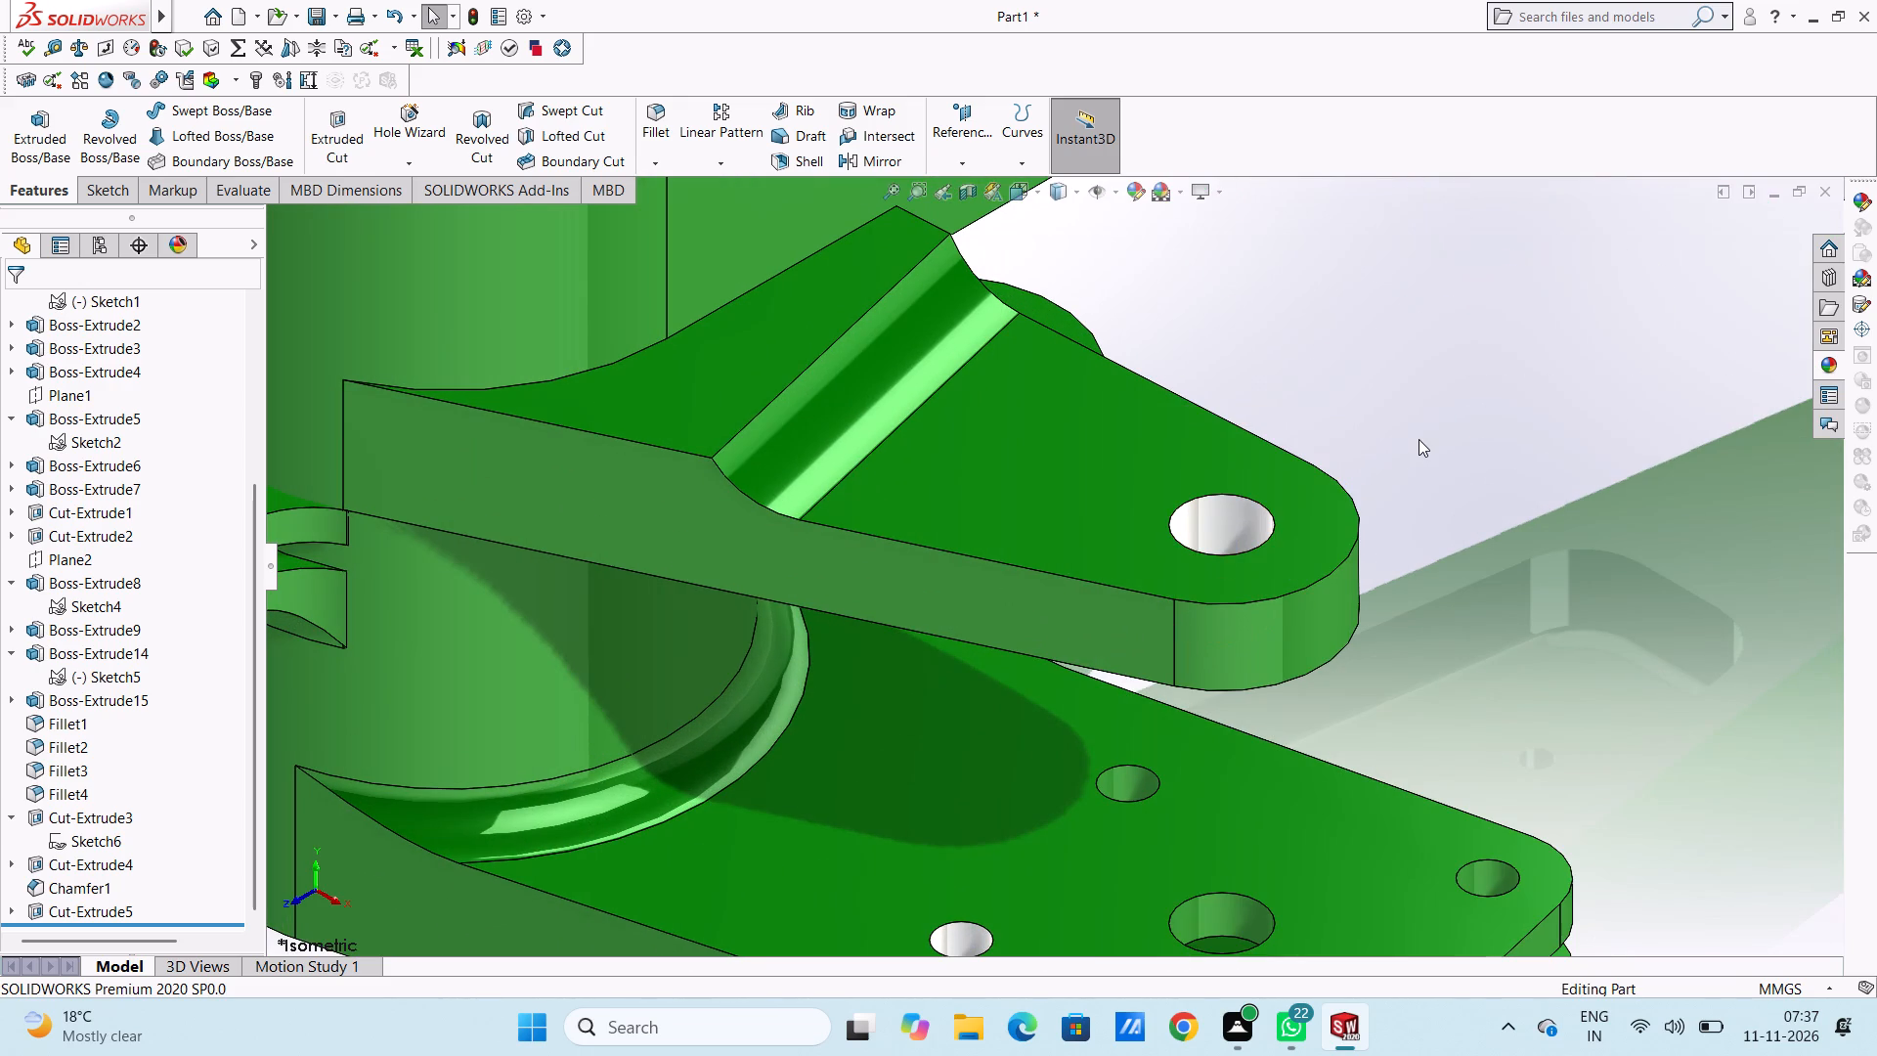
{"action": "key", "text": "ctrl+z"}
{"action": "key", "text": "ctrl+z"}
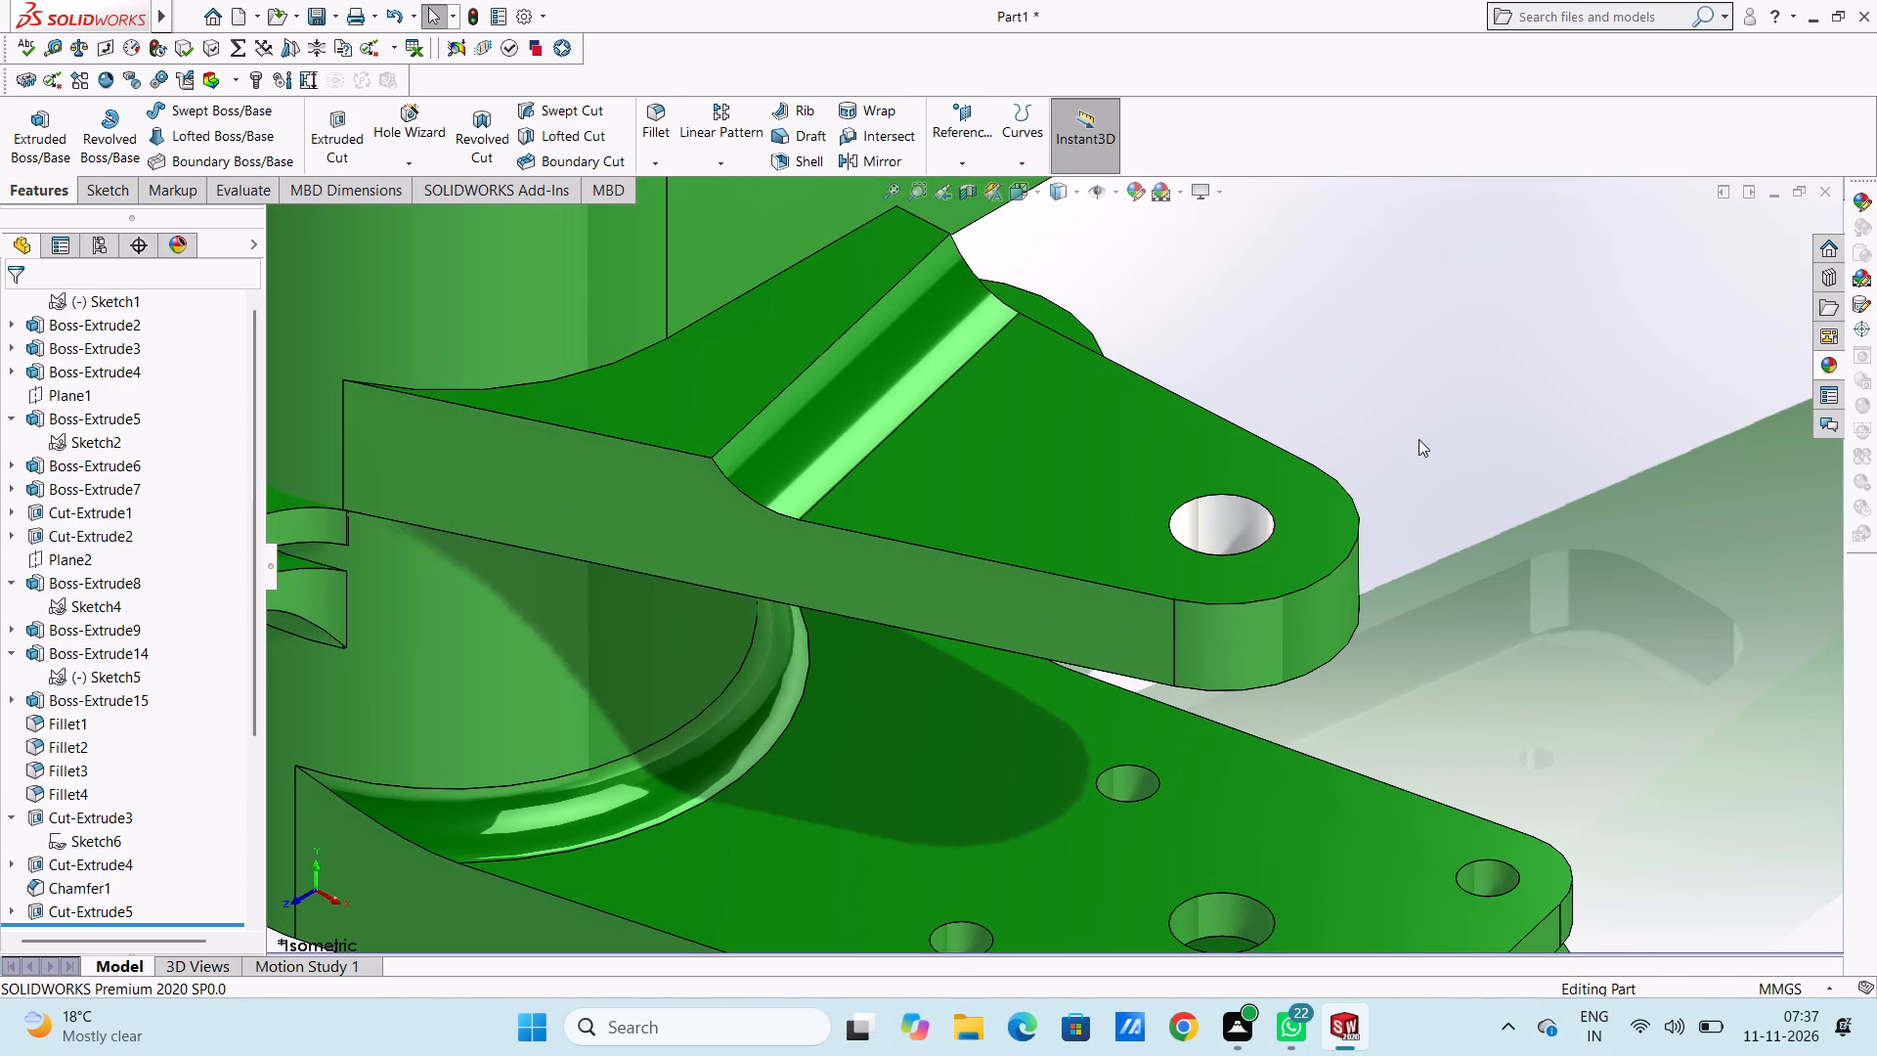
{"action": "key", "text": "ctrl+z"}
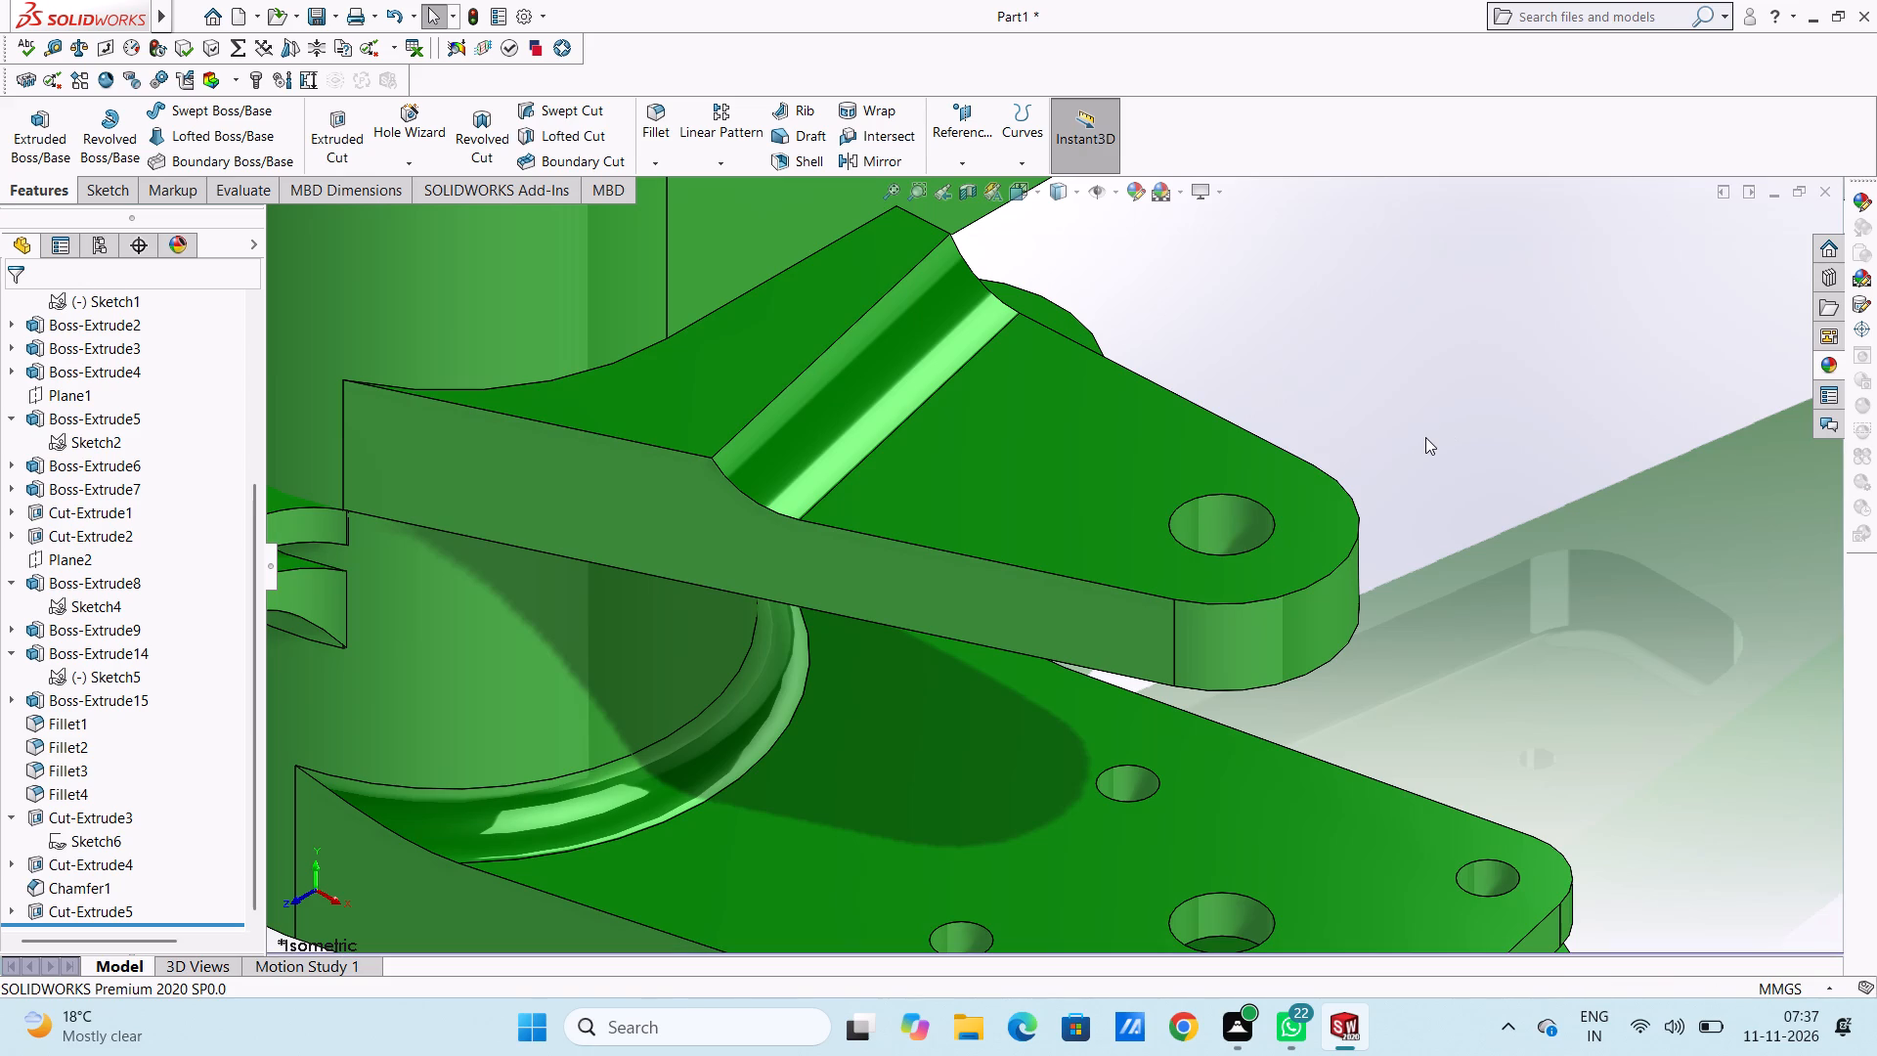
Colour the 12 mm hole and the two small holes in the long arm's pocket white using the standard colour swatches.
{"action": "scroll", "coordinate": [1425, 437], "scroll_direction": "up", "scroll_amount": 5}
{"action": "scroll", "coordinate": [944, 352], "scroll_direction": "up", "scroll_amount": 3}
{"action": "scroll", "coordinate": [972, 366], "scroll_direction": "down", "scroll_amount": 5}
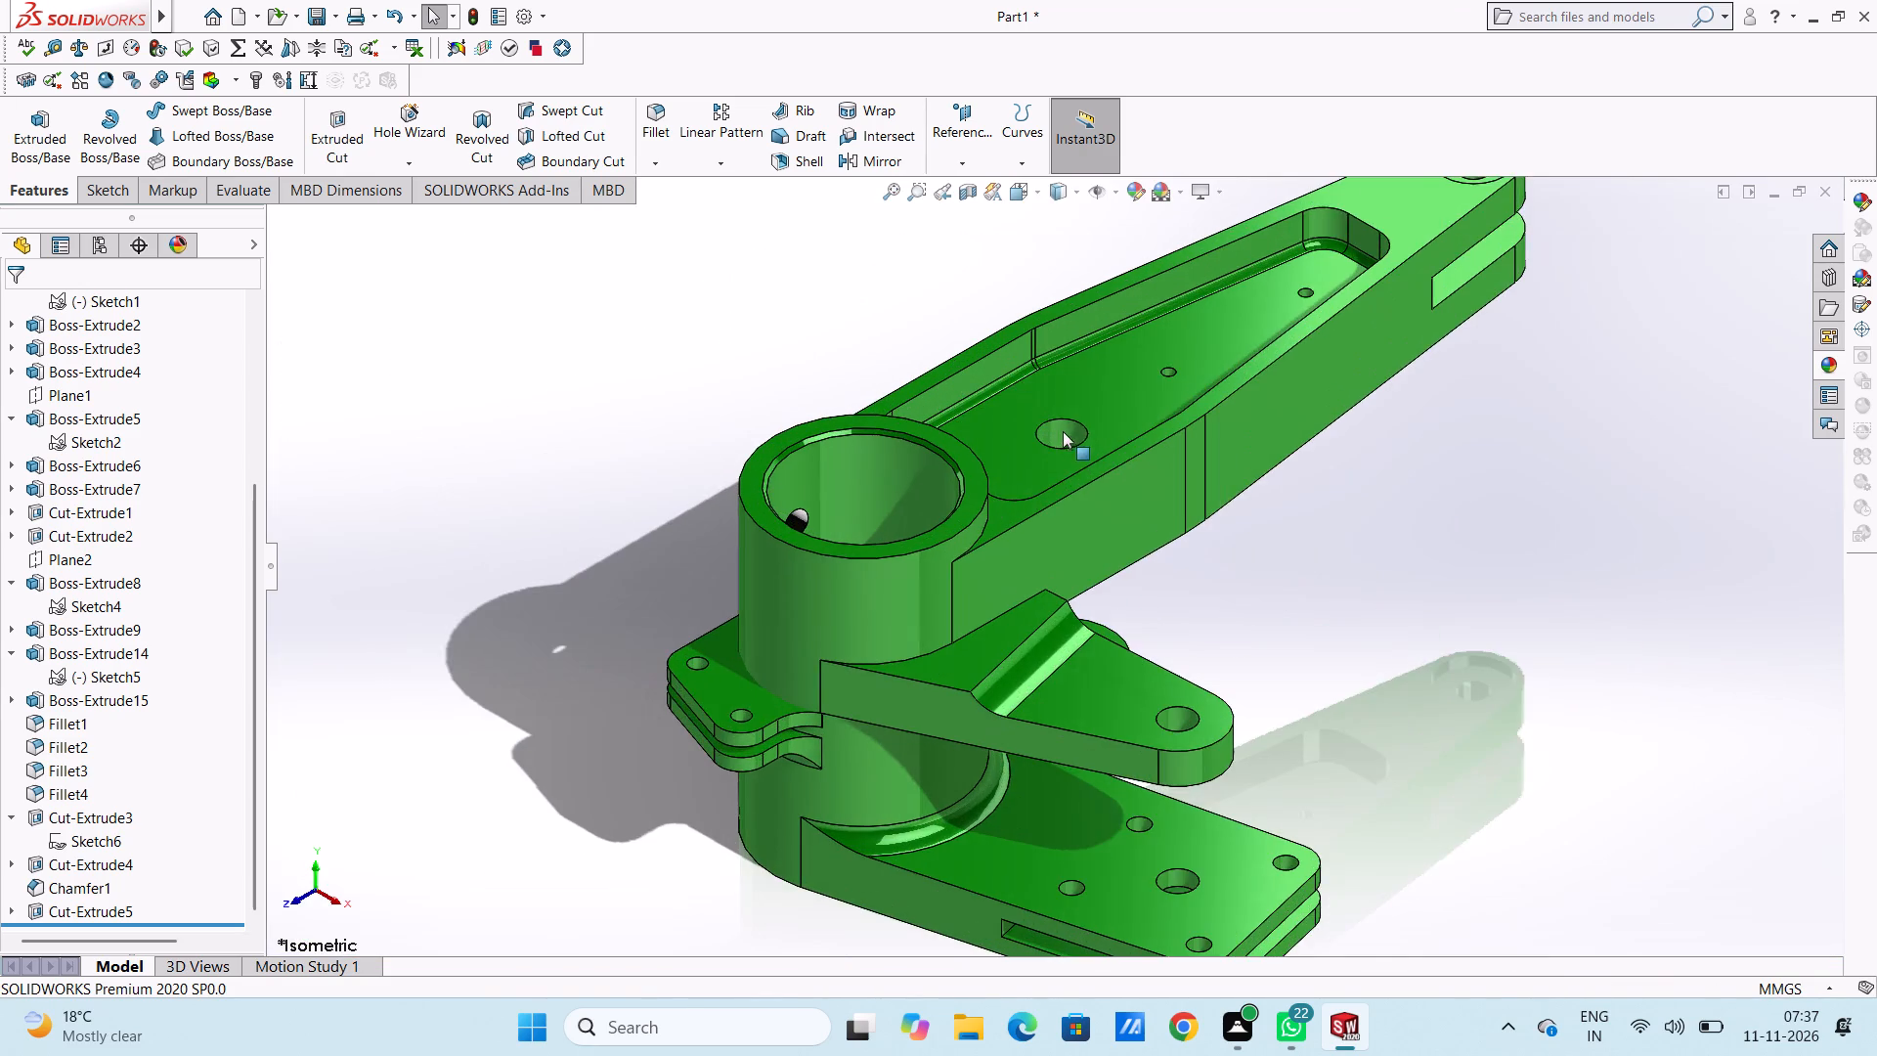
{"action": "scroll", "coordinate": [1084, 436], "scroll_direction": "down", "scroll_amount": 3}
{"action": "scroll", "coordinate": [1099, 418], "scroll_direction": "up", "scroll_amount": 4}
{"action": "scroll", "coordinate": [977, 507], "scroll_direction": "down", "scroll_amount": 4}
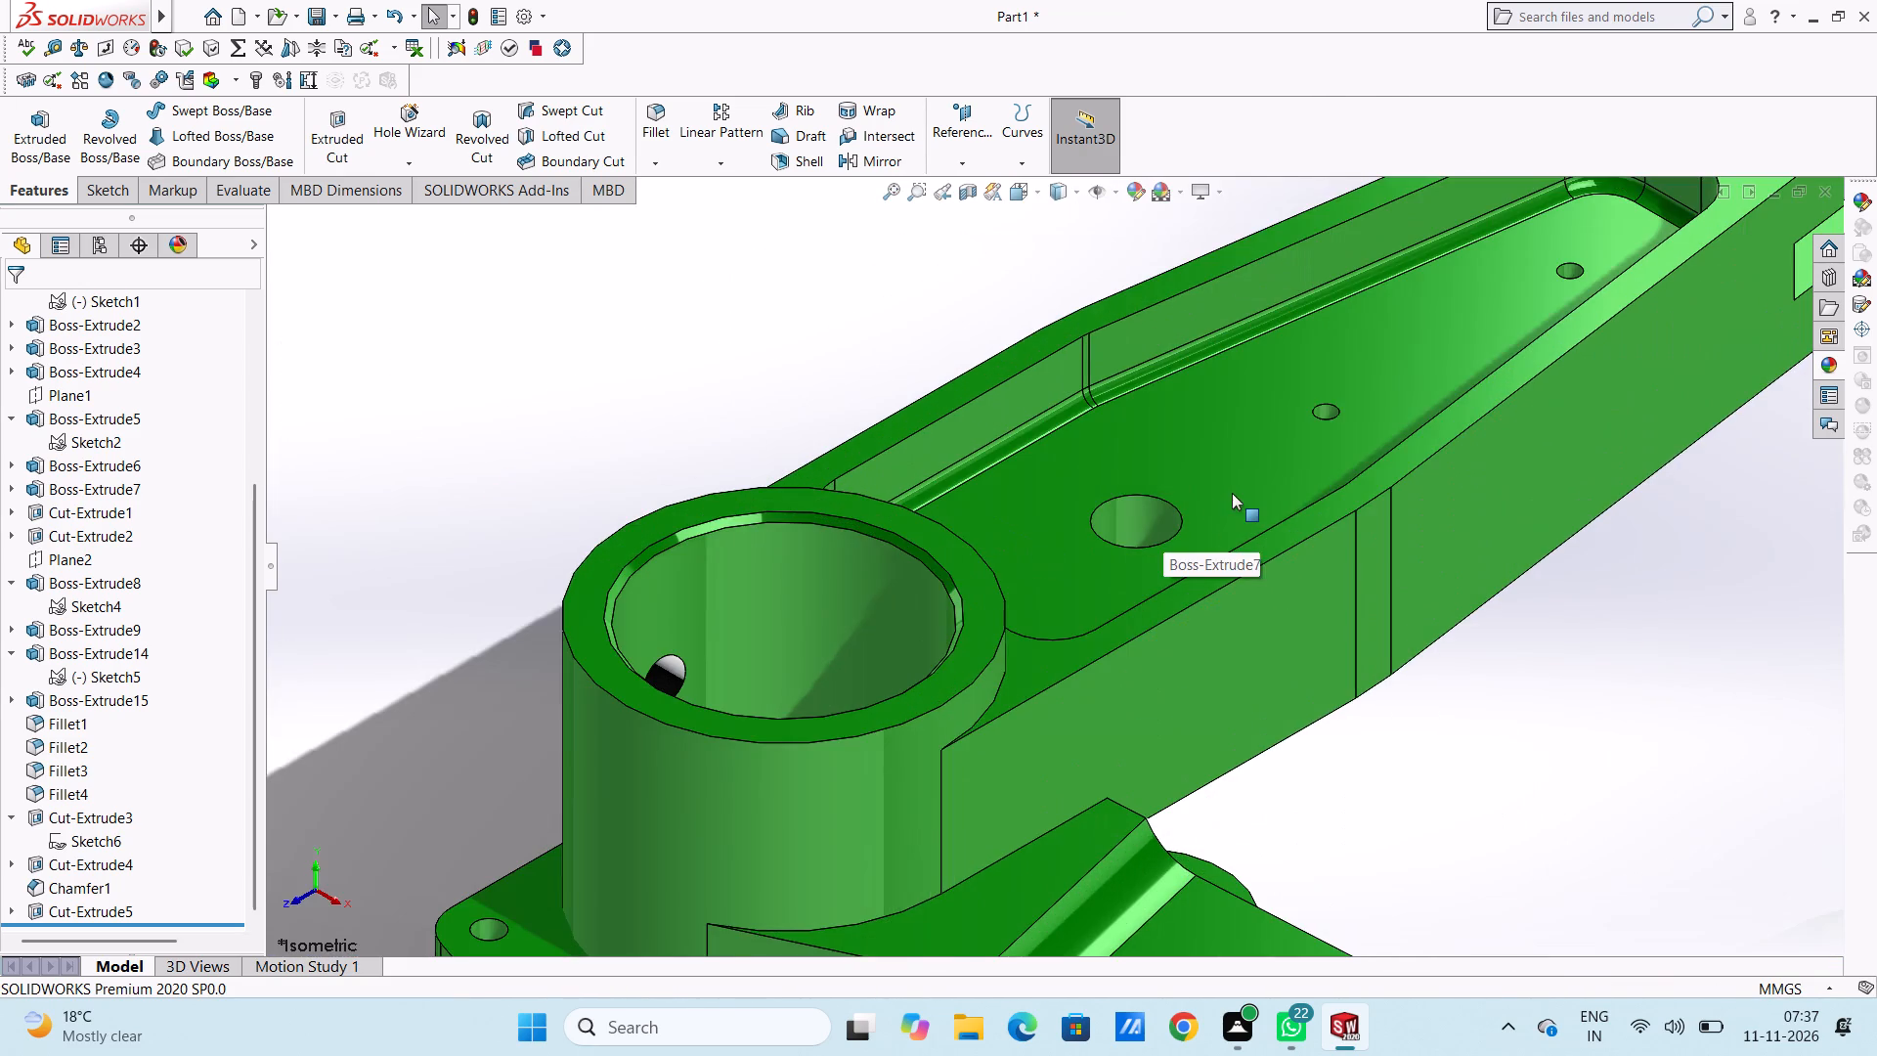
{"action": "scroll", "coordinate": [1232, 492], "scroll_direction": "up", "scroll_amount": 4}
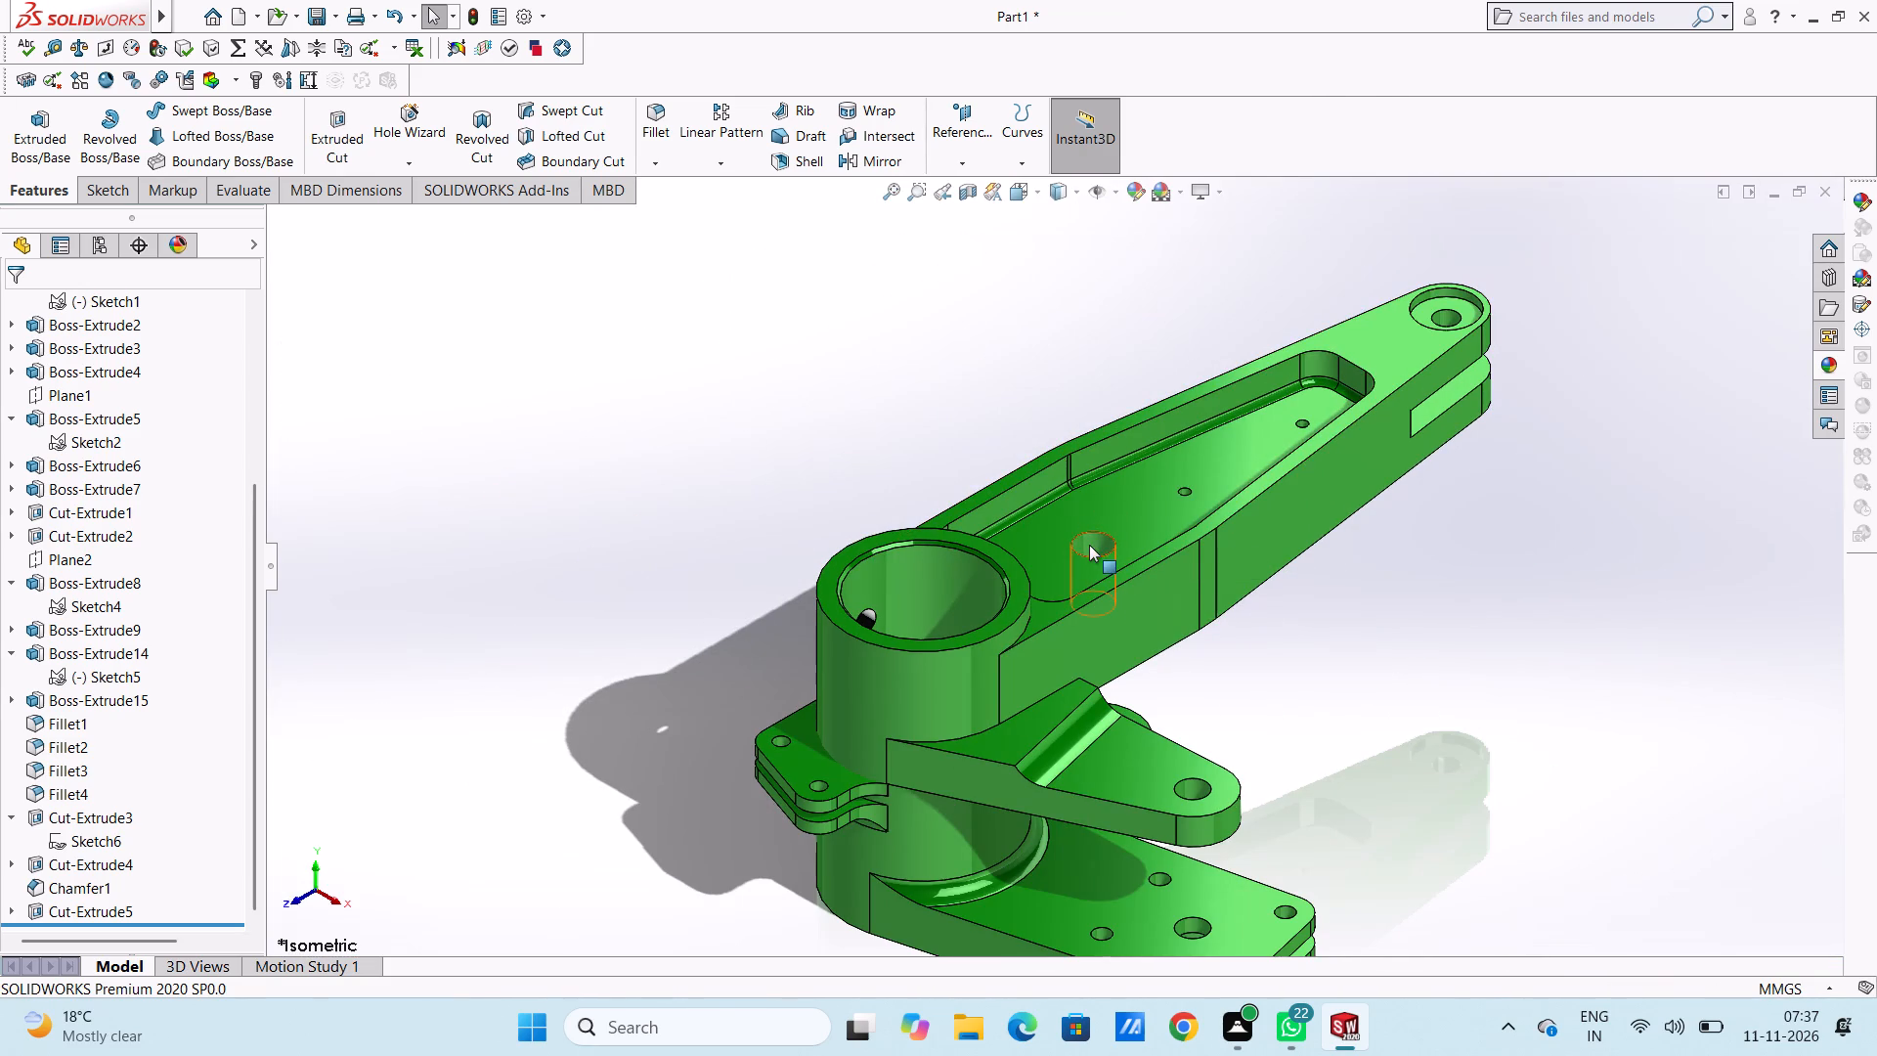
{"action": "left_click", "coordinate": [1089, 545]}
{"action": "left_click", "coordinate": [1140, 196]}
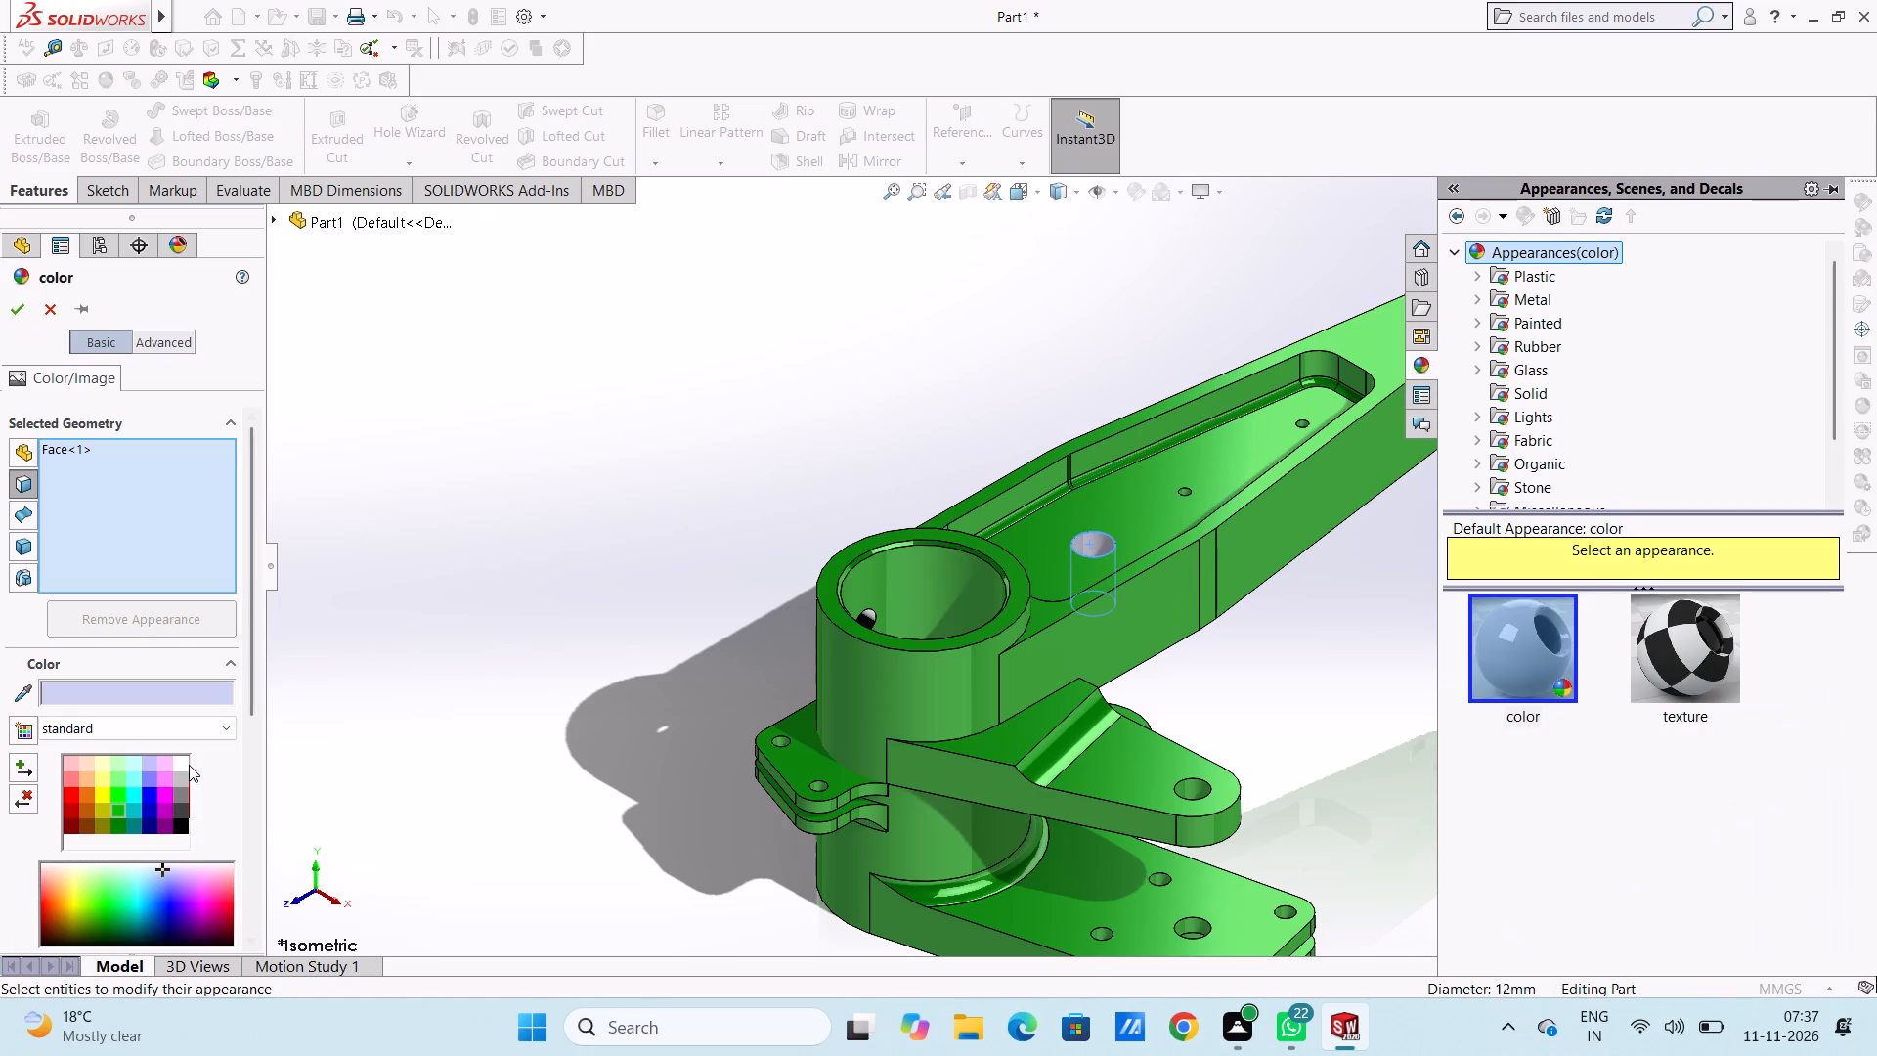
{"action": "left_click", "coordinate": [183, 765]}
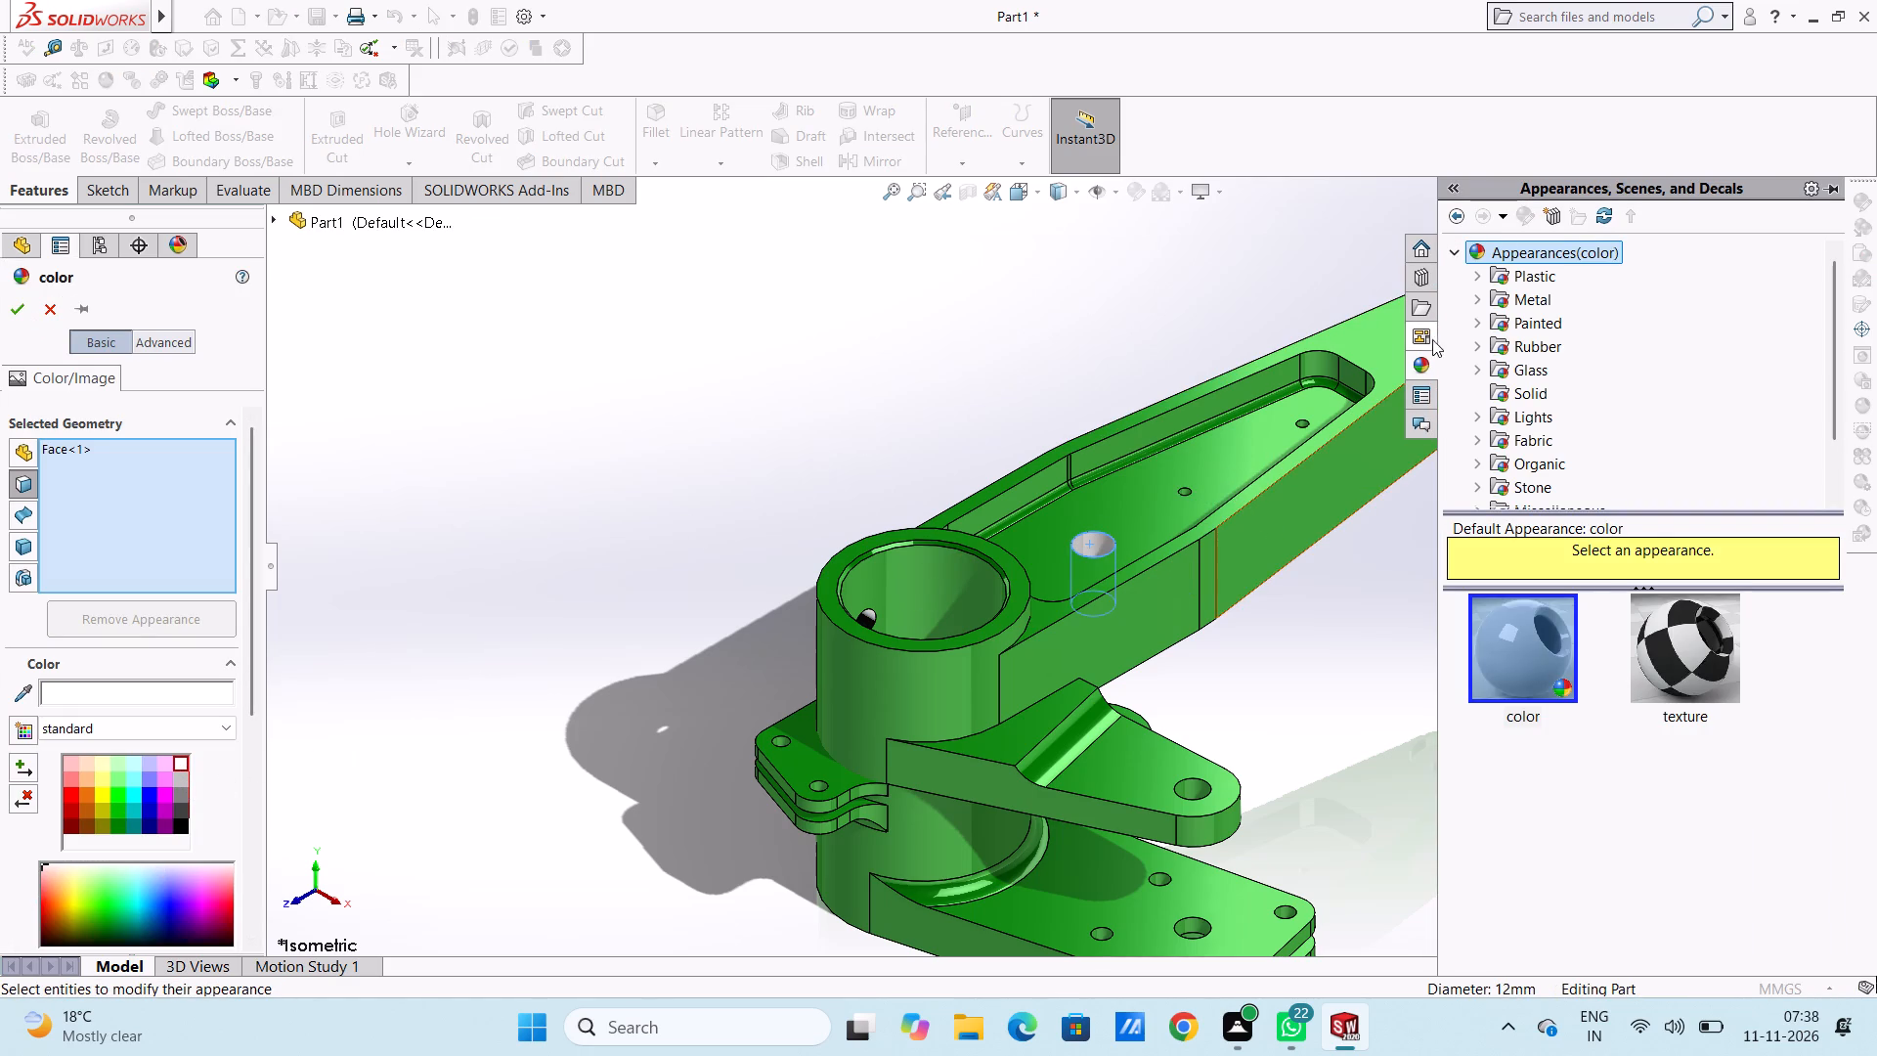
{"action": "scroll", "coordinate": [1222, 498], "scroll_direction": "down", "scroll_amount": 5}
{"action": "left_click", "coordinate": [1084, 497]}
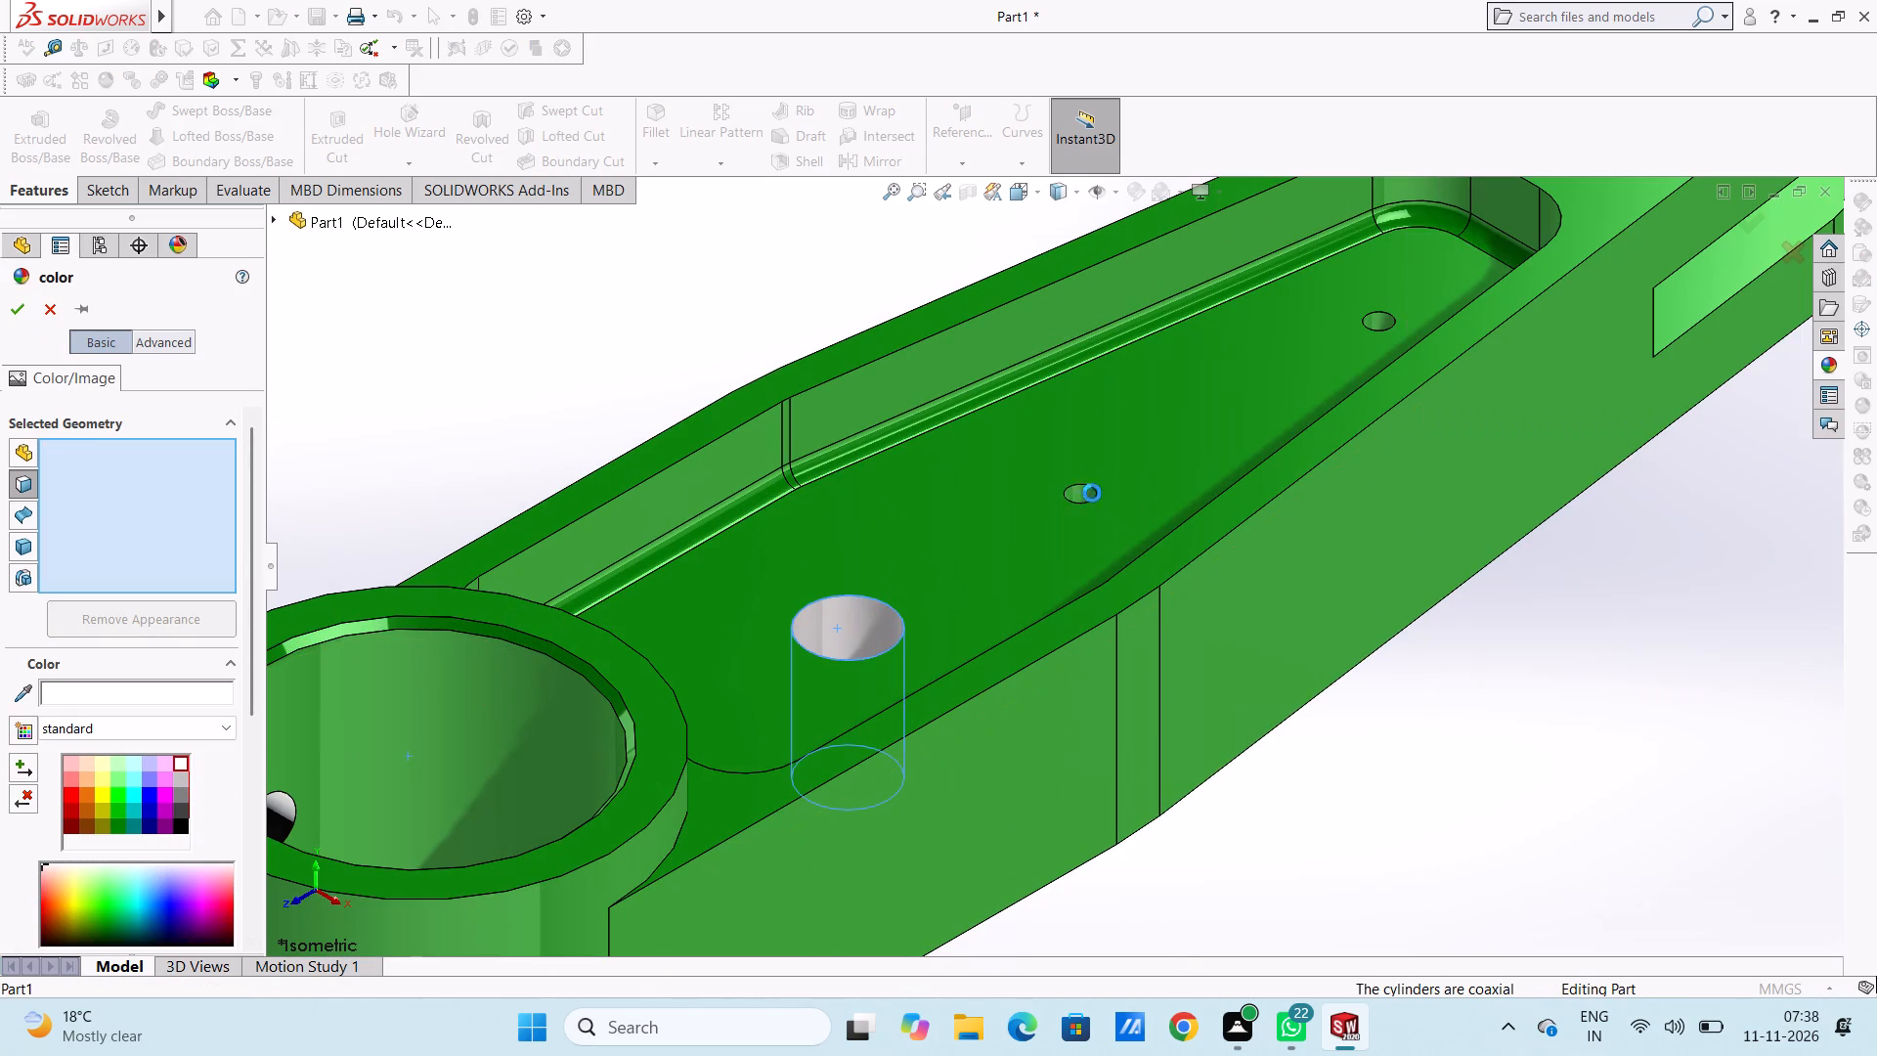
{"action": "left_click", "coordinate": [1387, 319]}
{"action": "scroll", "coordinate": [1387, 319], "scroll_direction": "up", "scroll_amount": 5}
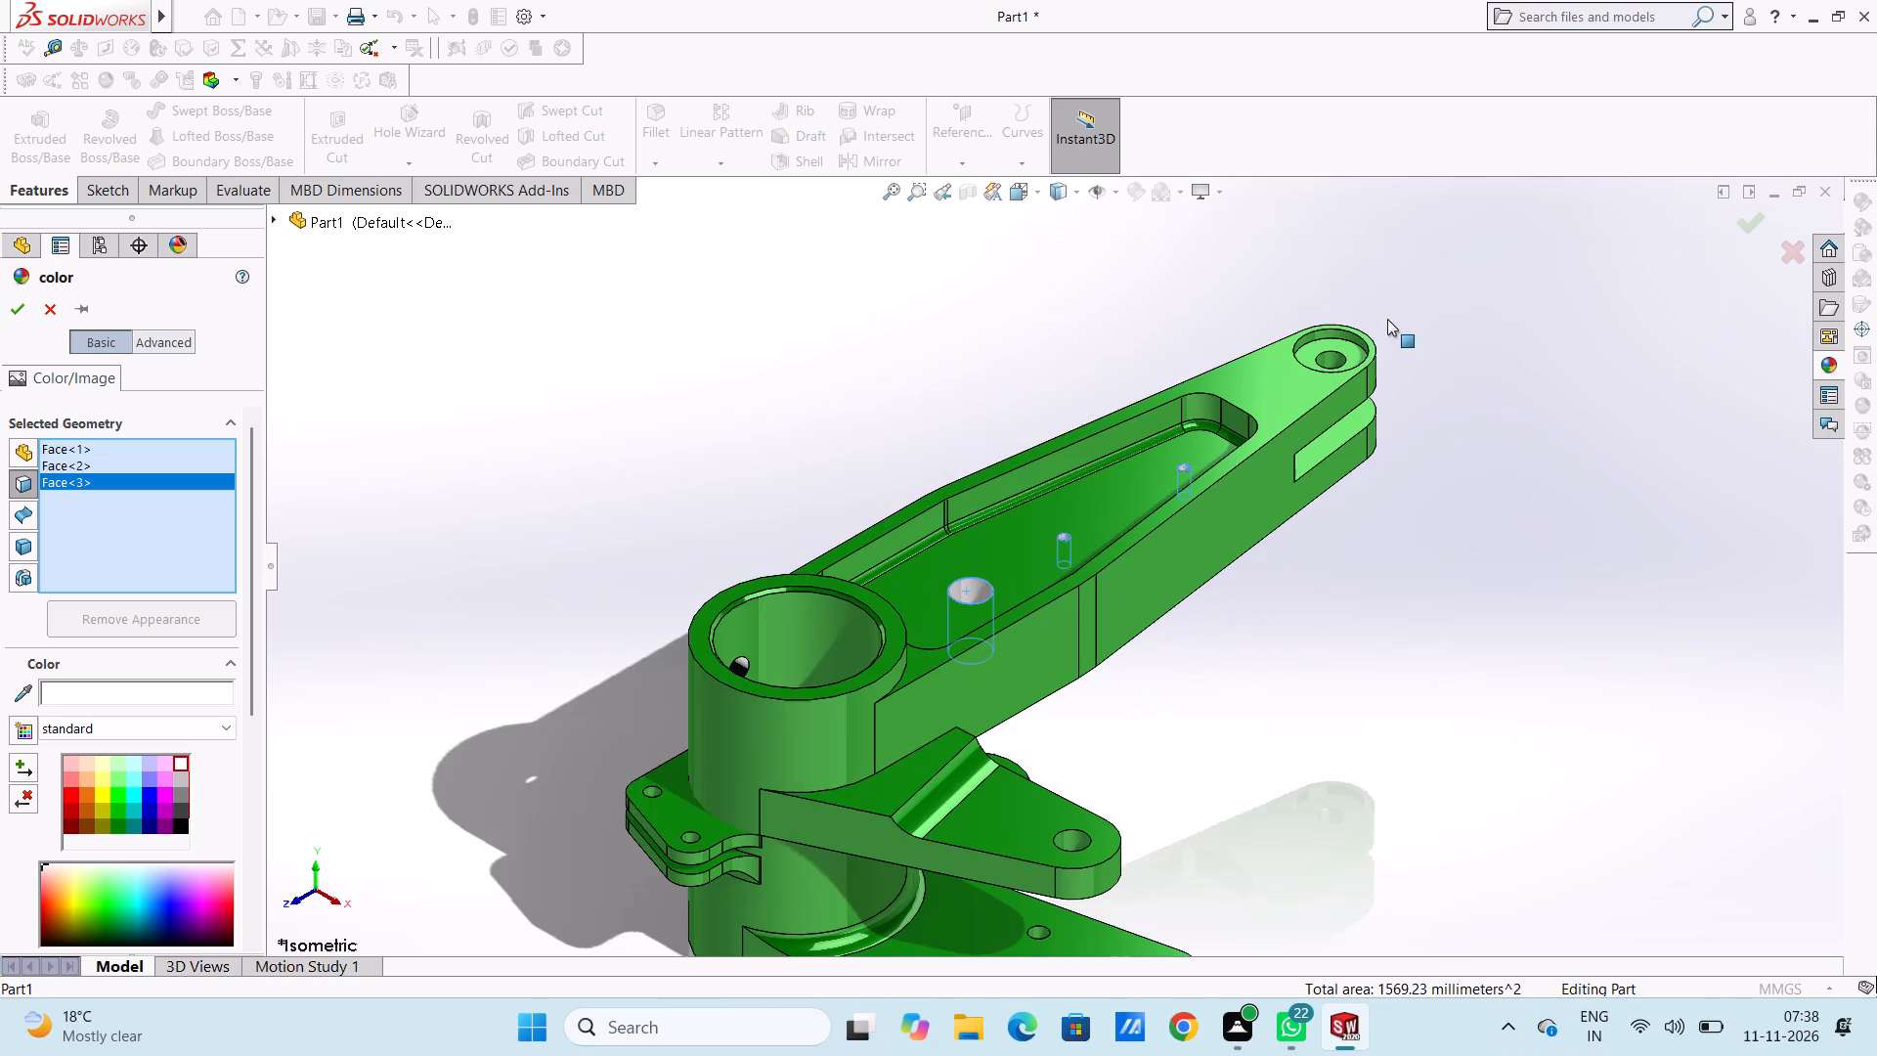
Add the hole, counterbore floor and counterbore wall of both fork plates at the long arm's end to the white colour selection.
{"action": "left_click", "coordinate": [1332, 360]}
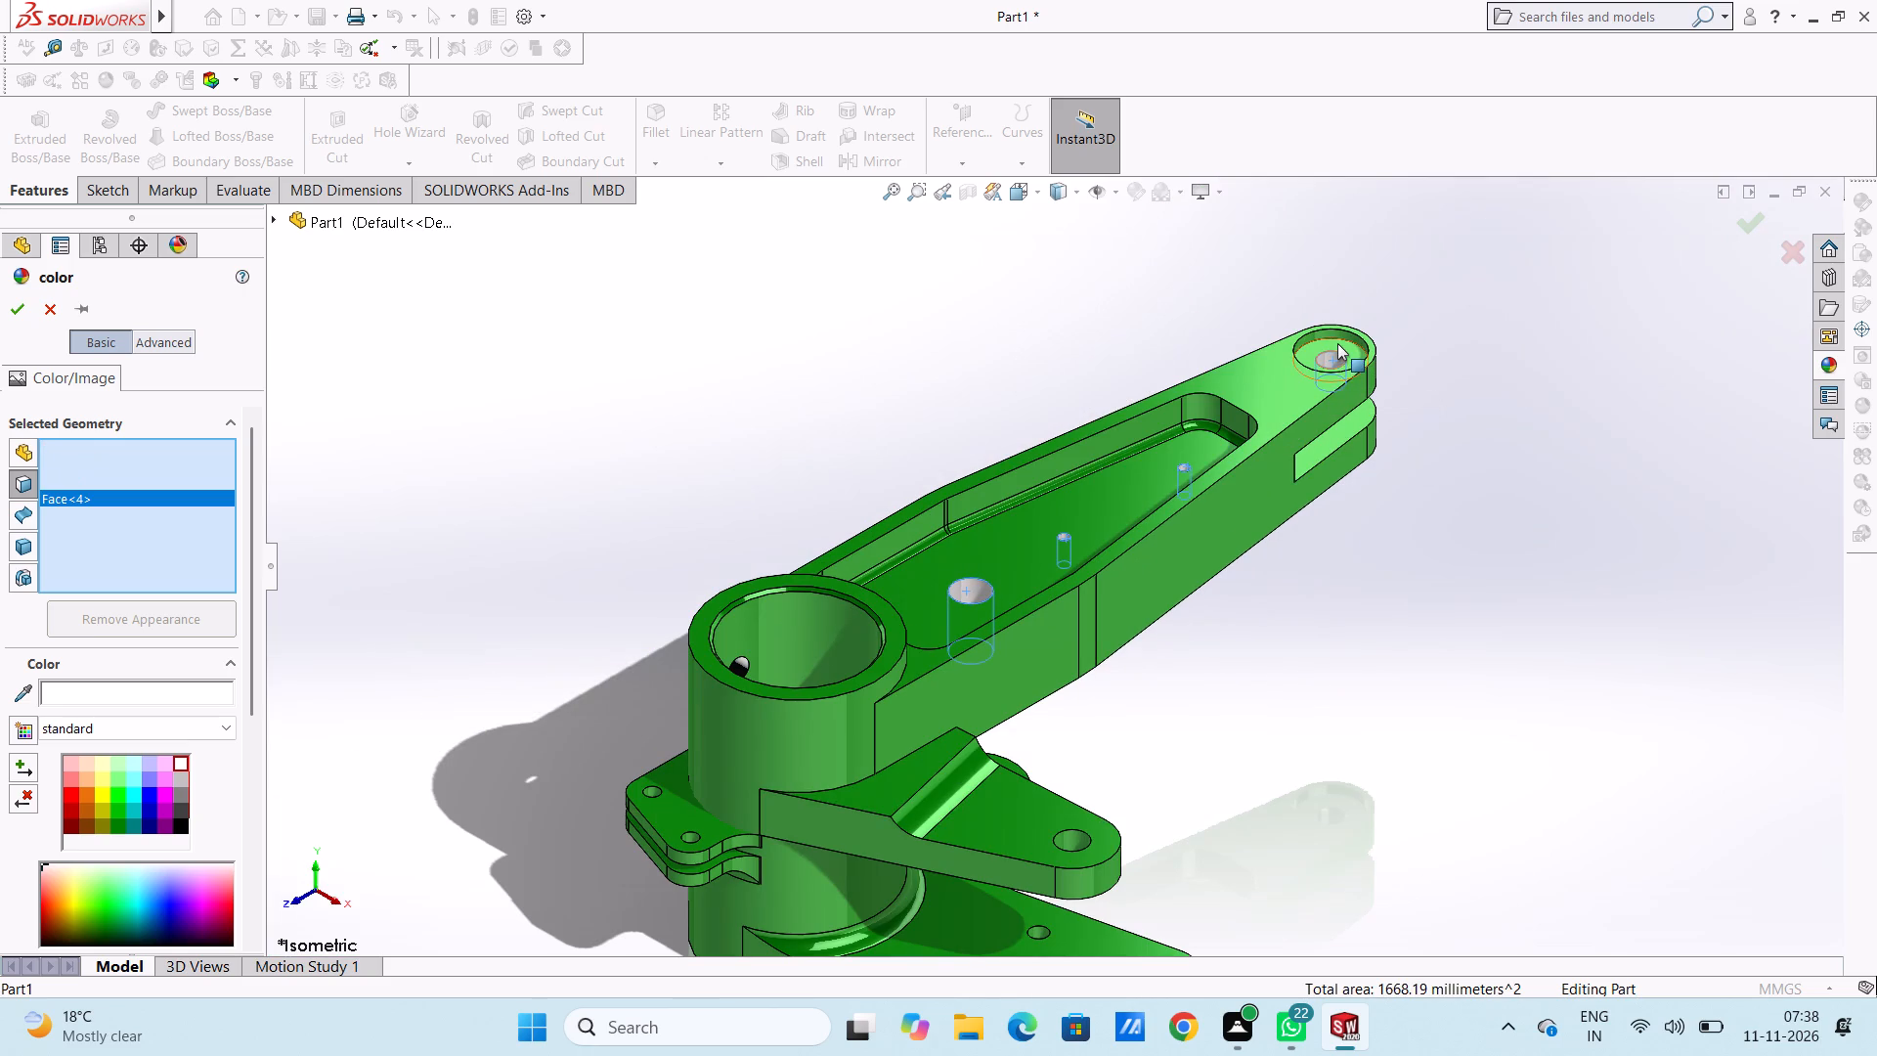
{"action": "left_click", "coordinate": [1337, 342]}
{"action": "left_click", "coordinate": [1336, 334]}
{"action": "middle_click_drag", "start_coordinate": [1376, 473], "coordinate": [1363, 460]}
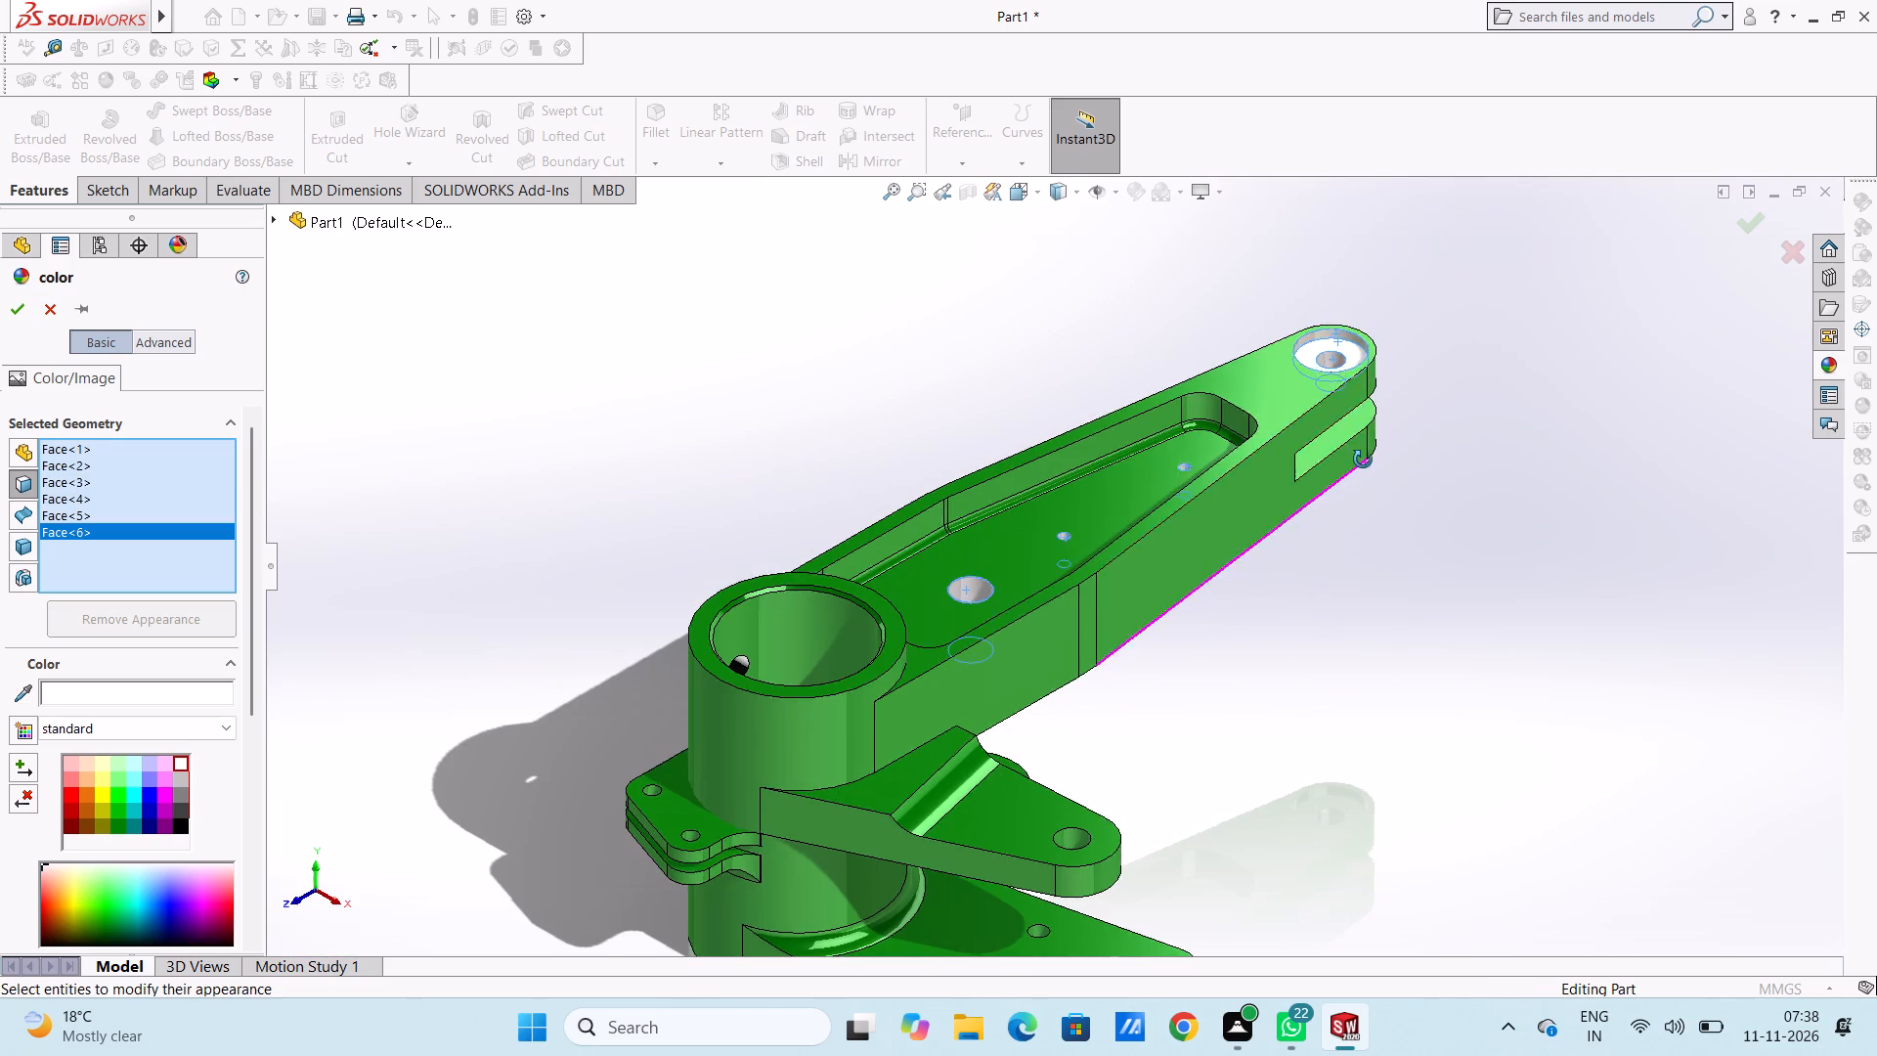
{"action": "middle_click_drag", "start_coordinate": [1363, 460], "coordinate": [1309, 416]}
{"action": "scroll", "coordinate": [1324, 434], "scroll_direction": "down", "scroll_amount": 6}
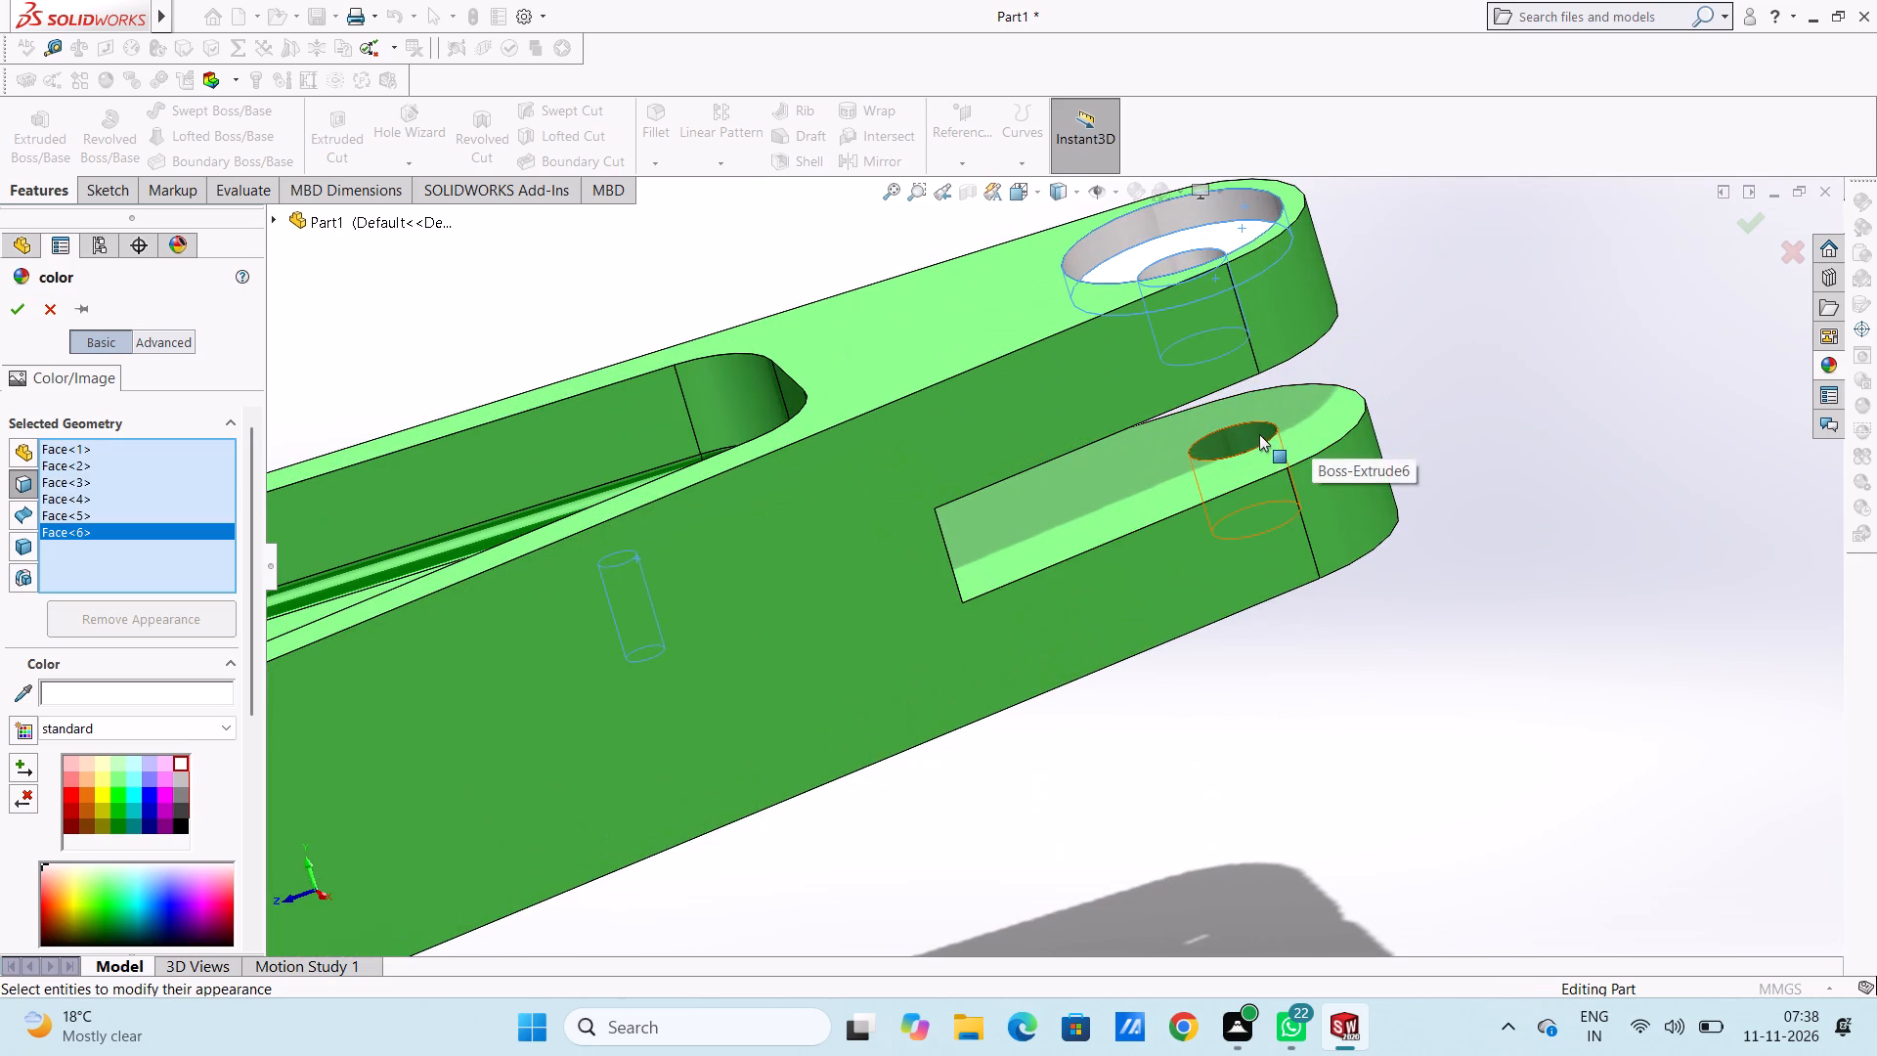
{"action": "left_click", "coordinate": [1259, 434]}
{"action": "scroll", "coordinate": [1399, 525], "scroll_direction": "up", "scroll_amount": 5}
{"action": "middle_click_drag", "start_coordinate": [1262, 644], "coordinate": [1185, 463]}
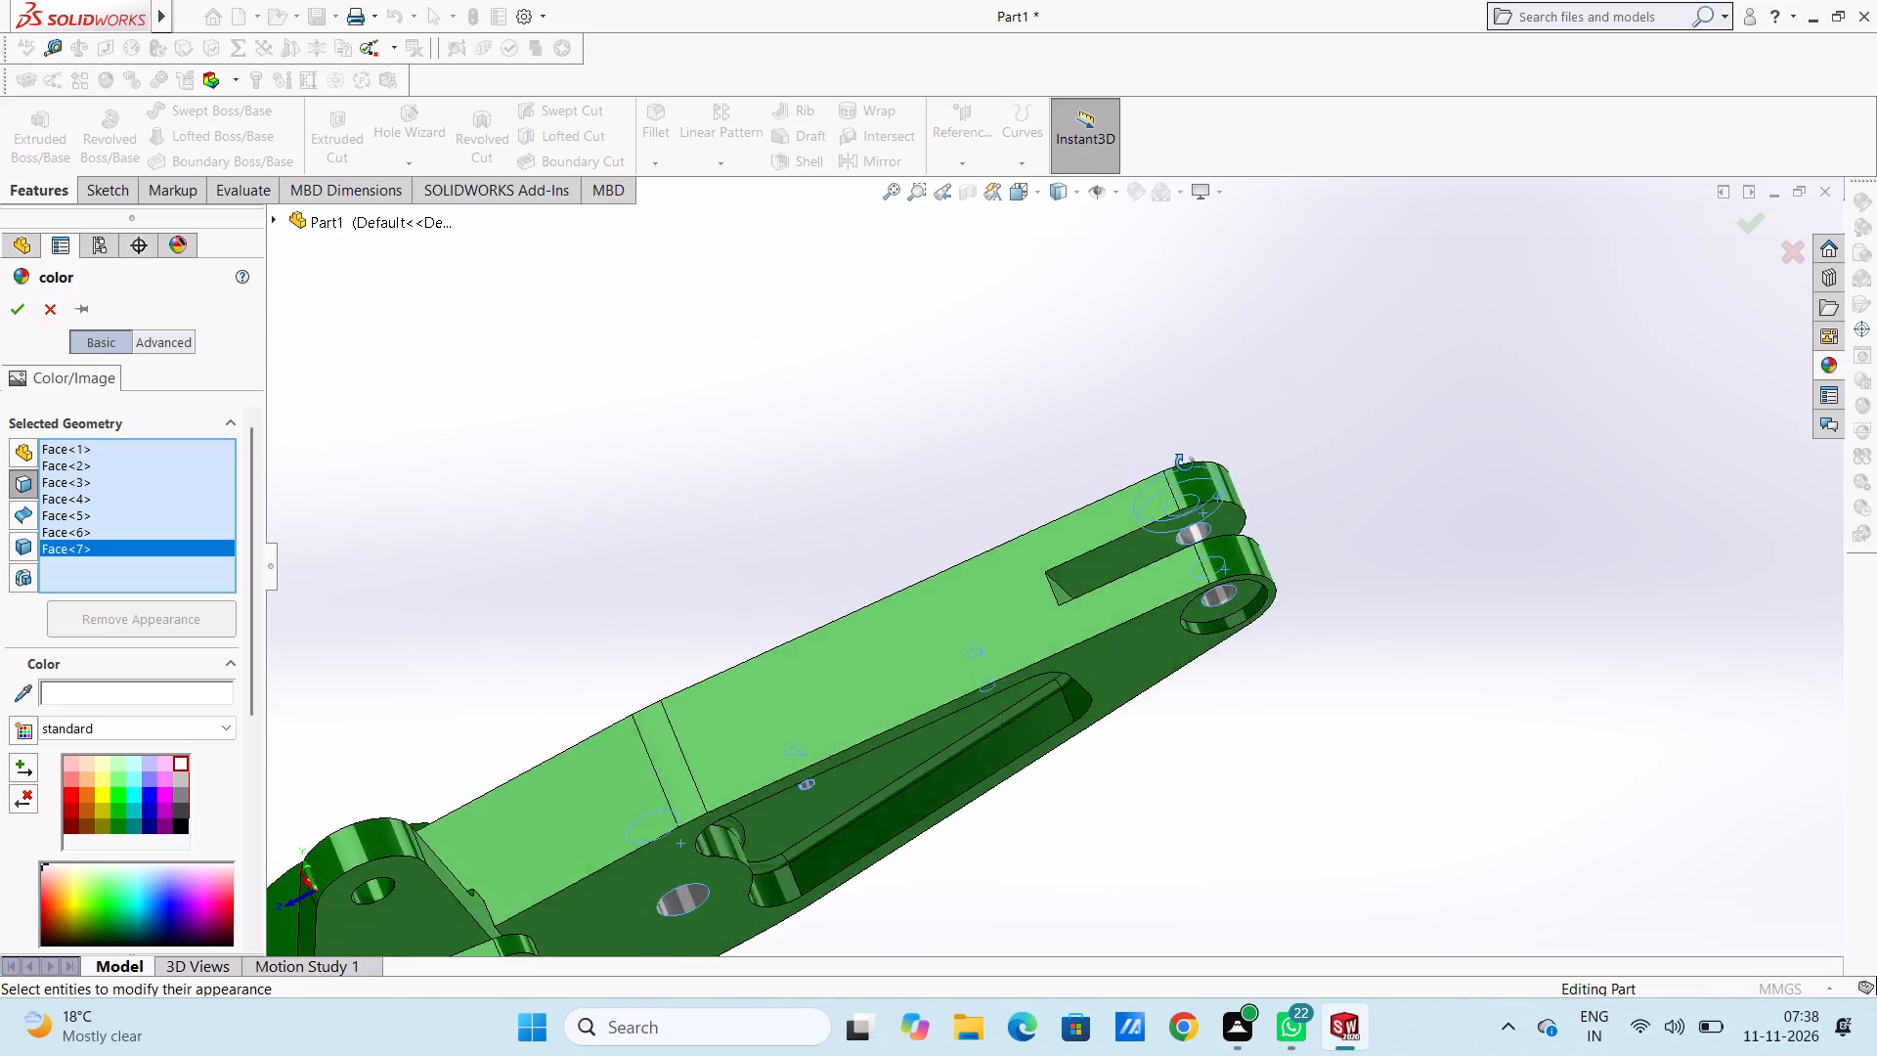
{"action": "middle_click_drag", "start_coordinate": [1185, 463], "coordinate": [1185, 462]}
{"action": "scroll", "coordinate": [1200, 598], "scroll_direction": "down", "scroll_amount": 5}
{"action": "left_click", "coordinate": [1209, 581]}
{"action": "left_click", "coordinate": [1232, 610]}
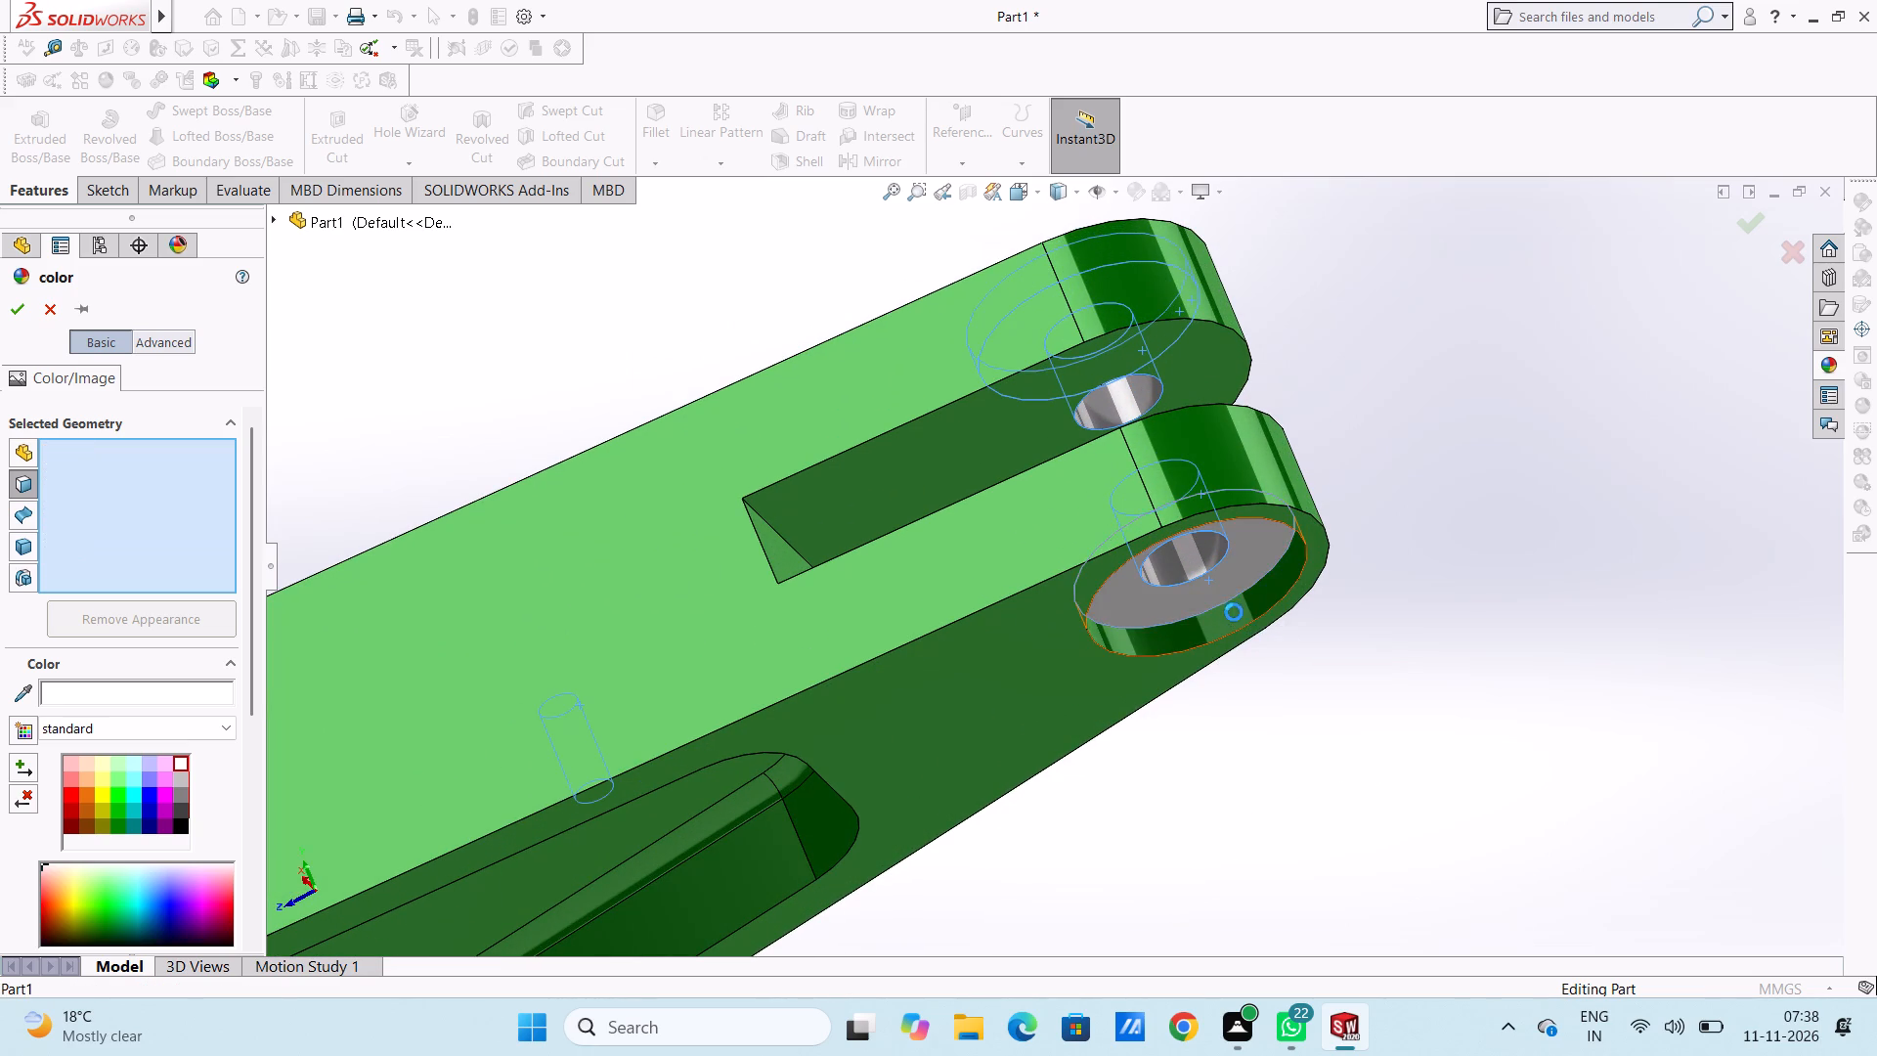
Add the two holes in the small paired lug's upper plate to the white colour selection.
{"action": "scroll", "coordinate": [1338, 613], "scroll_direction": "up", "scroll_amount": 6}
{"action": "middle_click_drag", "start_coordinate": [1244, 657], "coordinate": [1319, 680]}
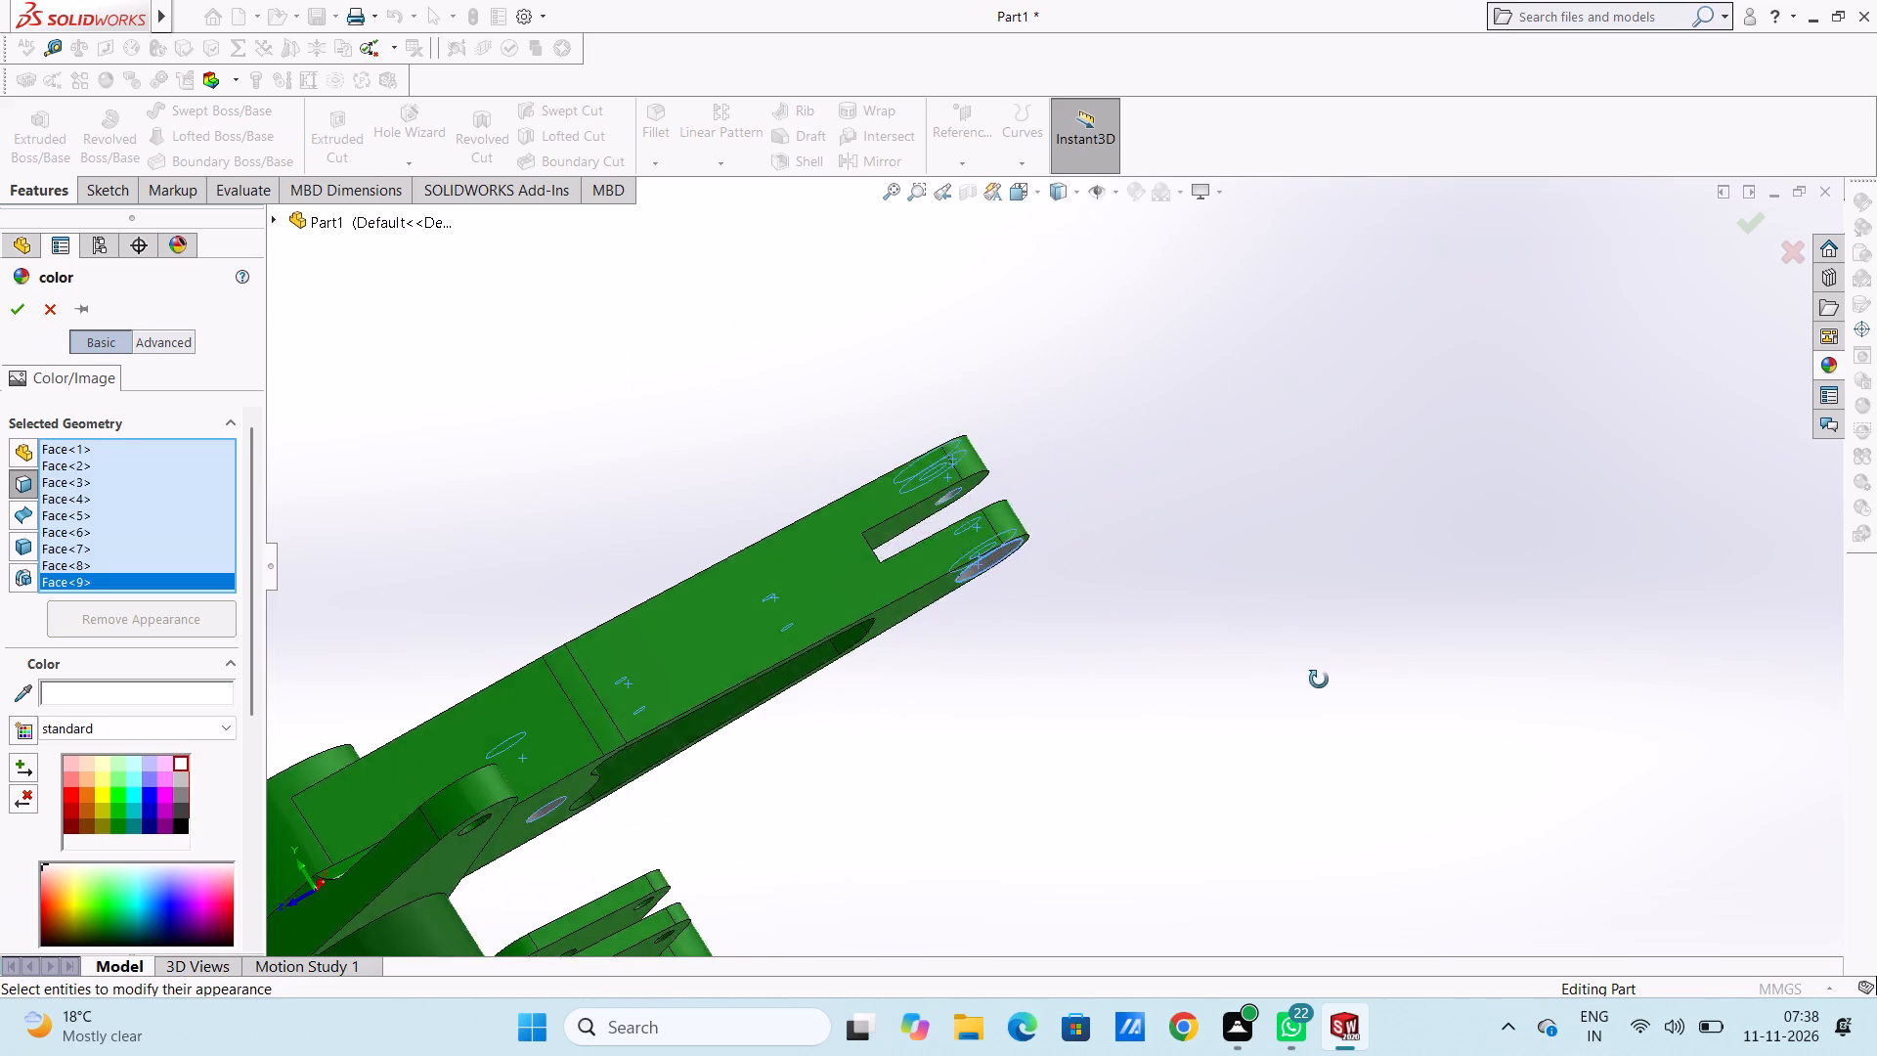
{"action": "middle_click_drag", "start_coordinate": [1319, 680], "coordinate": [1294, 702]}
{"action": "scroll", "coordinate": [1123, 720], "scroll_direction": "up", "scroll_amount": 6}
{"action": "middle_click_drag", "start_coordinate": [1078, 600], "coordinate": [1135, 906]}
{"action": "scroll", "coordinate": [890, 702], "scroll_direction": "down", "scroll_amount": 5}
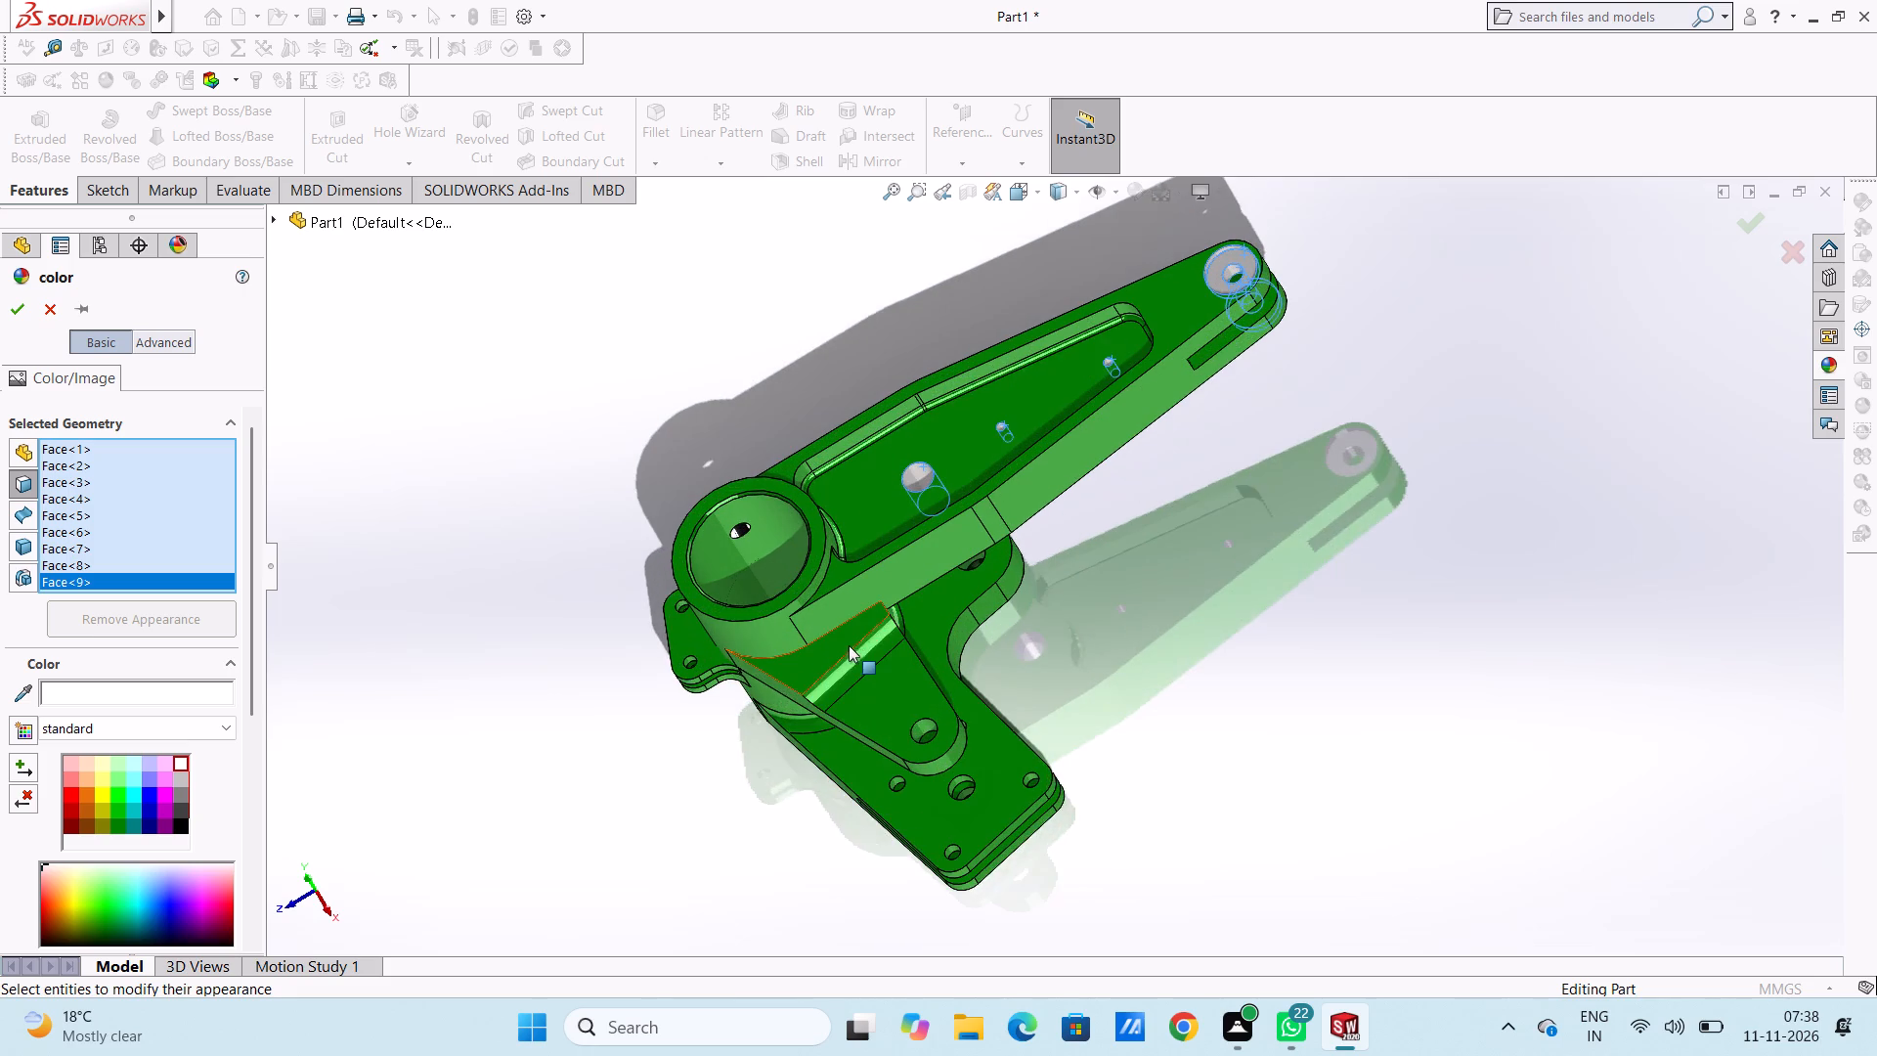
{"action": "middle_click_drag", "start_coordinate": [860, 635], "coordinate": [861, 545]}
{"action": "scroll", "coordinate": [787, 601], "scroll_direction": "down", "scroll_amount": 5}
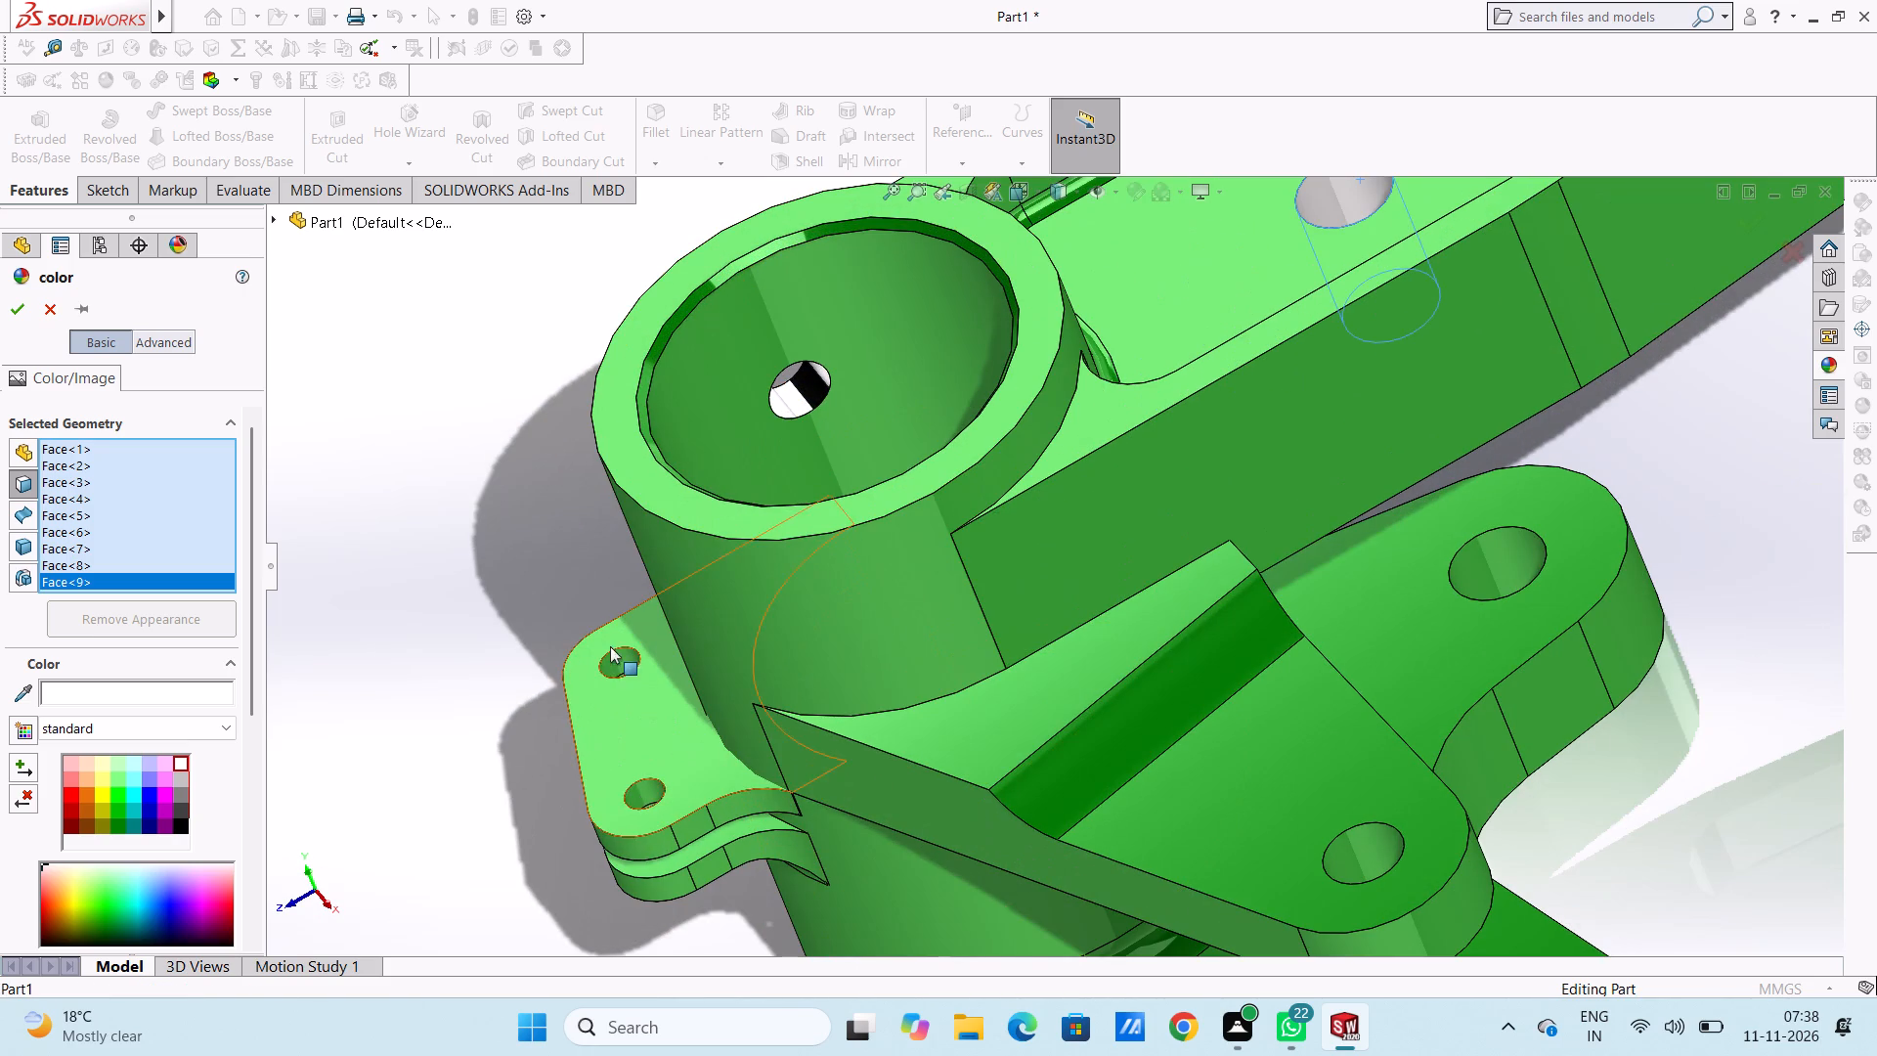
{"action": "left_click", "coordinate": [622, 657]}
{"action": "left_click", "coordinate": [647, 792]}
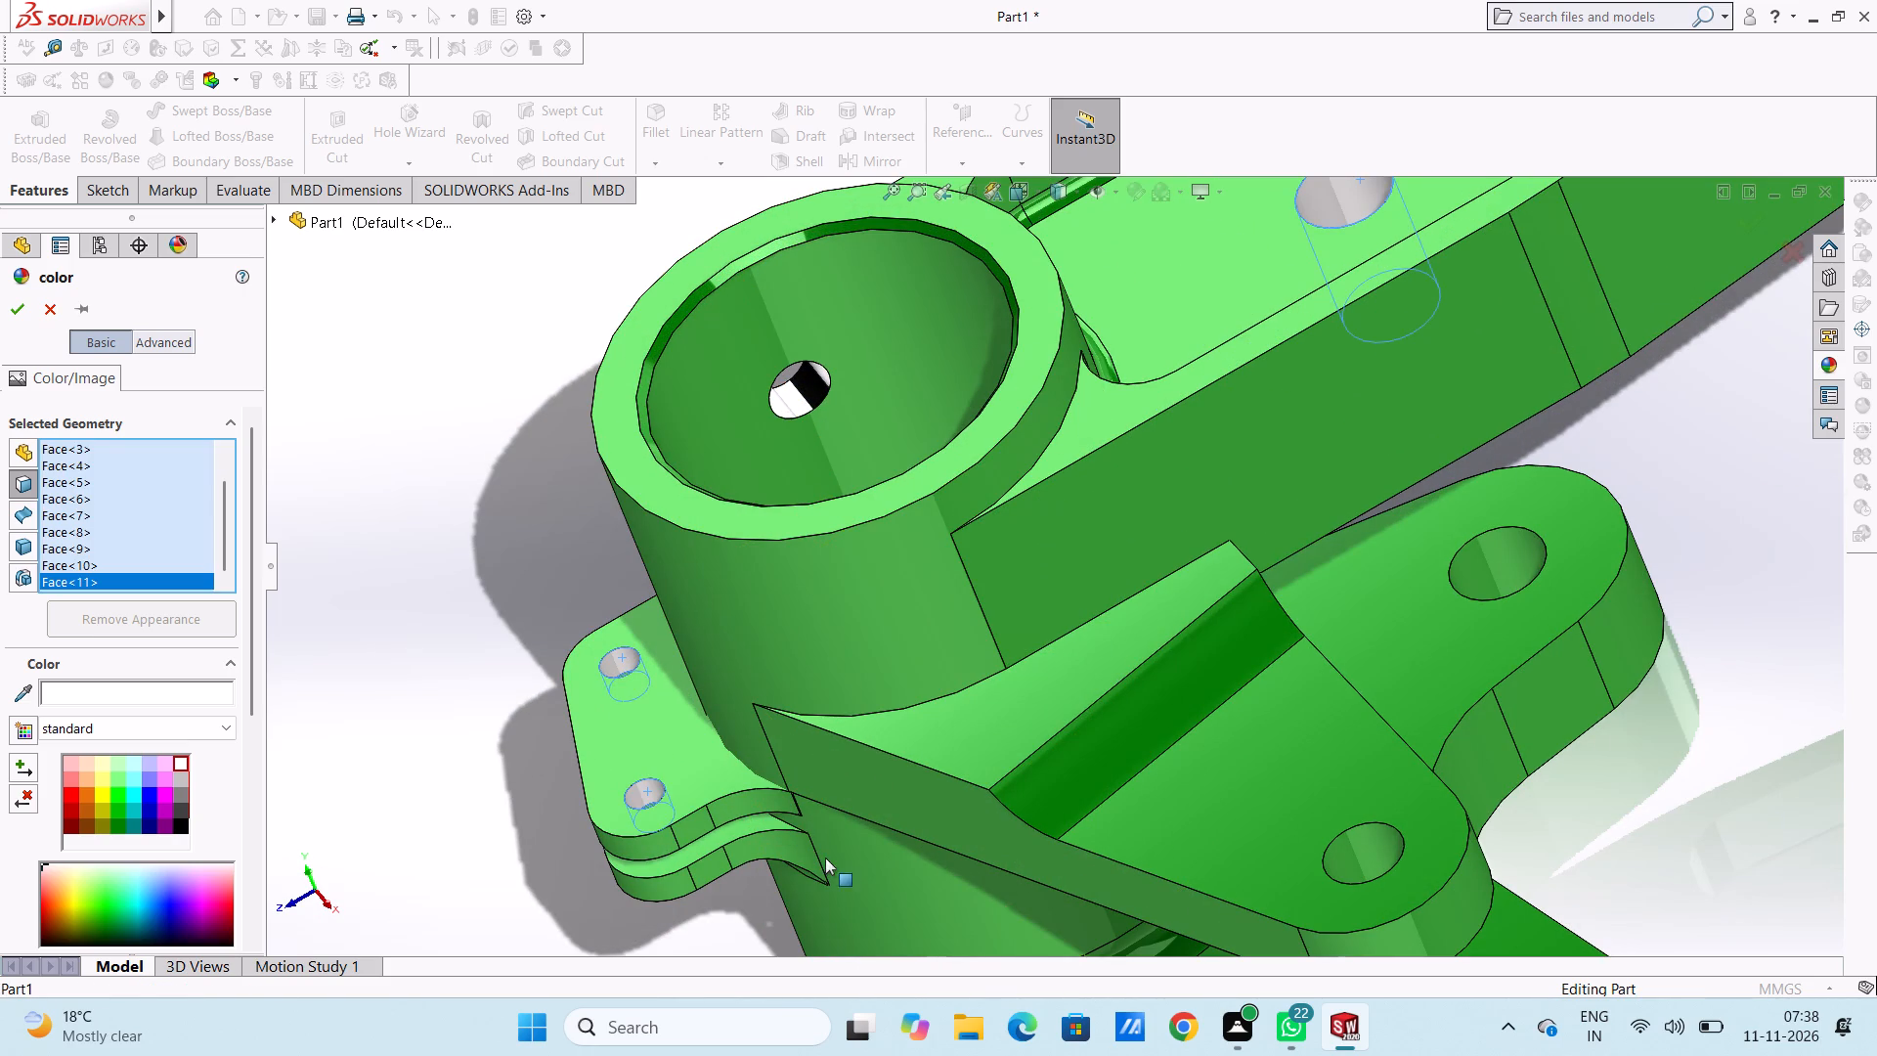
Add the middle arm's end hole and the lower rounded lug's hole to the white colour selection.
{"action": "left_click", "coordinate": [1375, 849]}
{"action": "left_click", "coordinate": [1505, 556]}
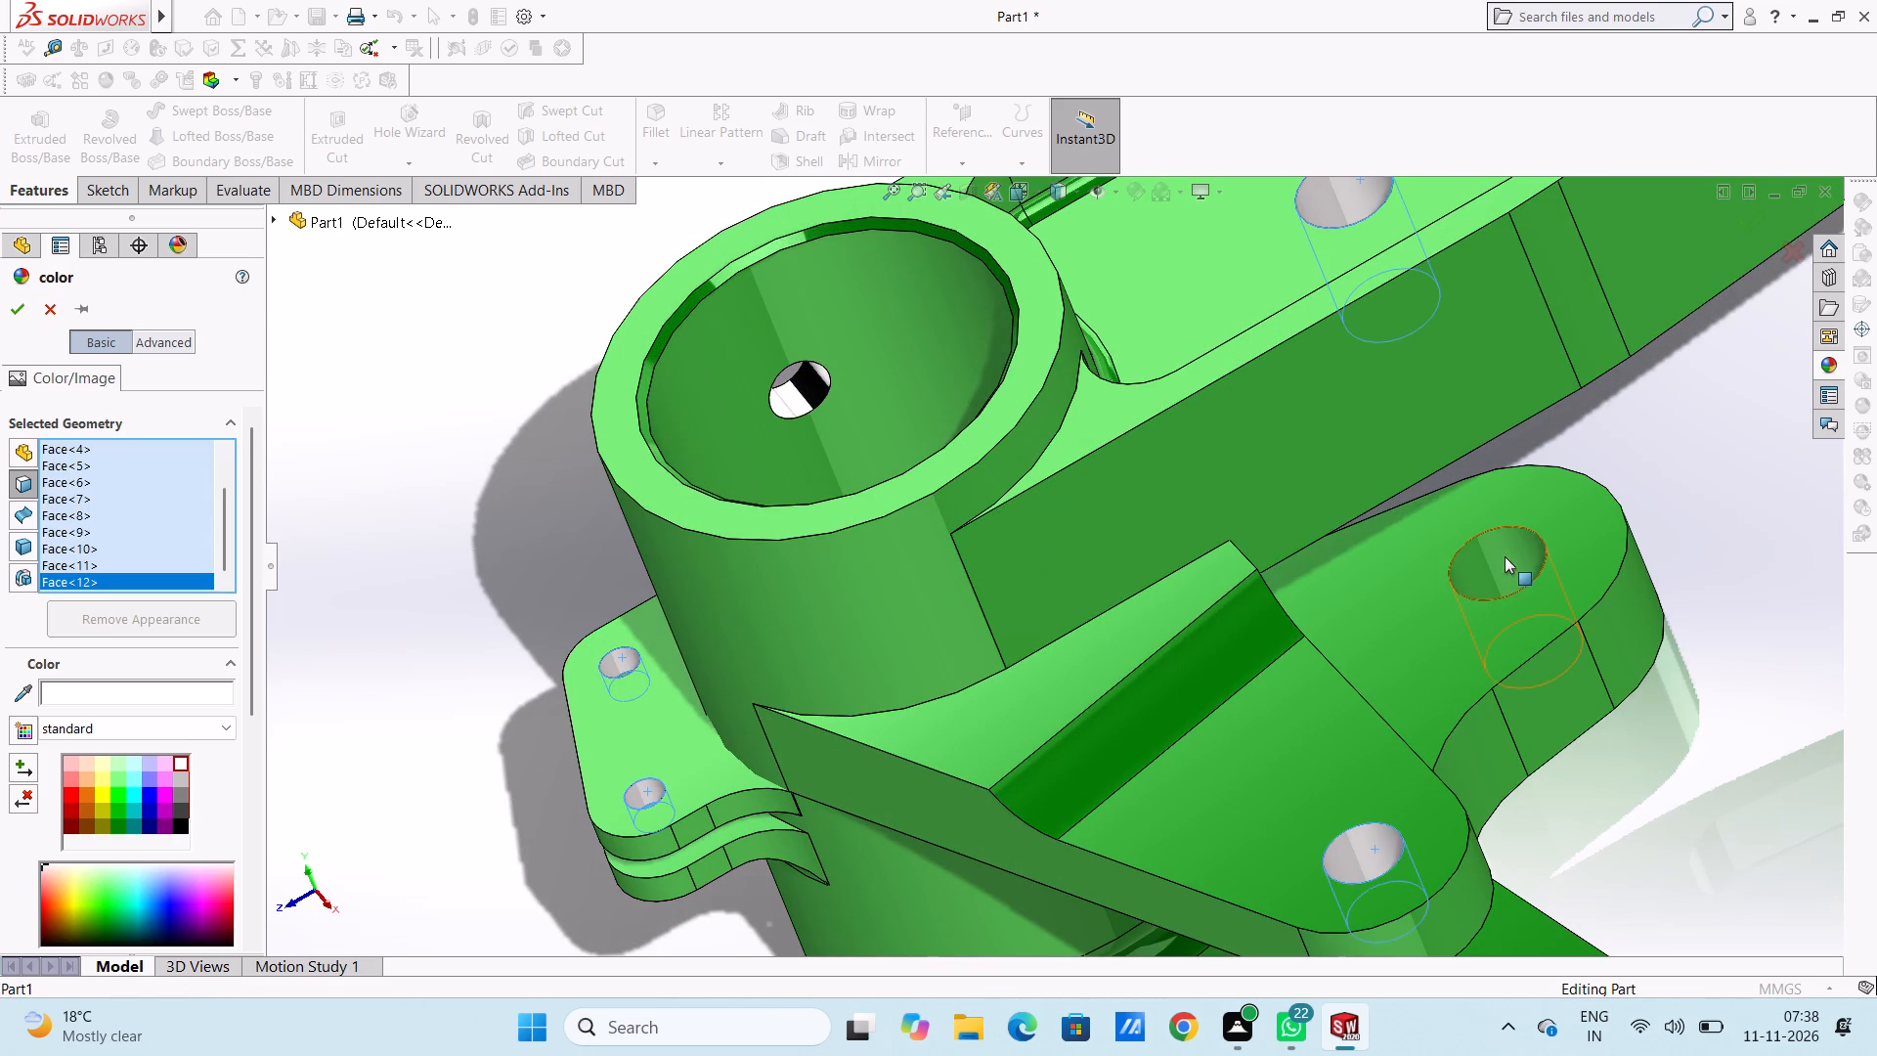
Add the two holes in the small paired lug's lower plate to the white colour selection.
{"action": "scroll", "coordinate": [1510, 638], "scroll_direction": "up", "scroll_amount": 5}
{"action": "middle_click_drag", "start_coordinate": [1454, 710], "coordinate": [1387, 526]}
{"action": "middle_click_drag", "start_coordinate": [1353, 722], "coordinate": [1357, 715]}
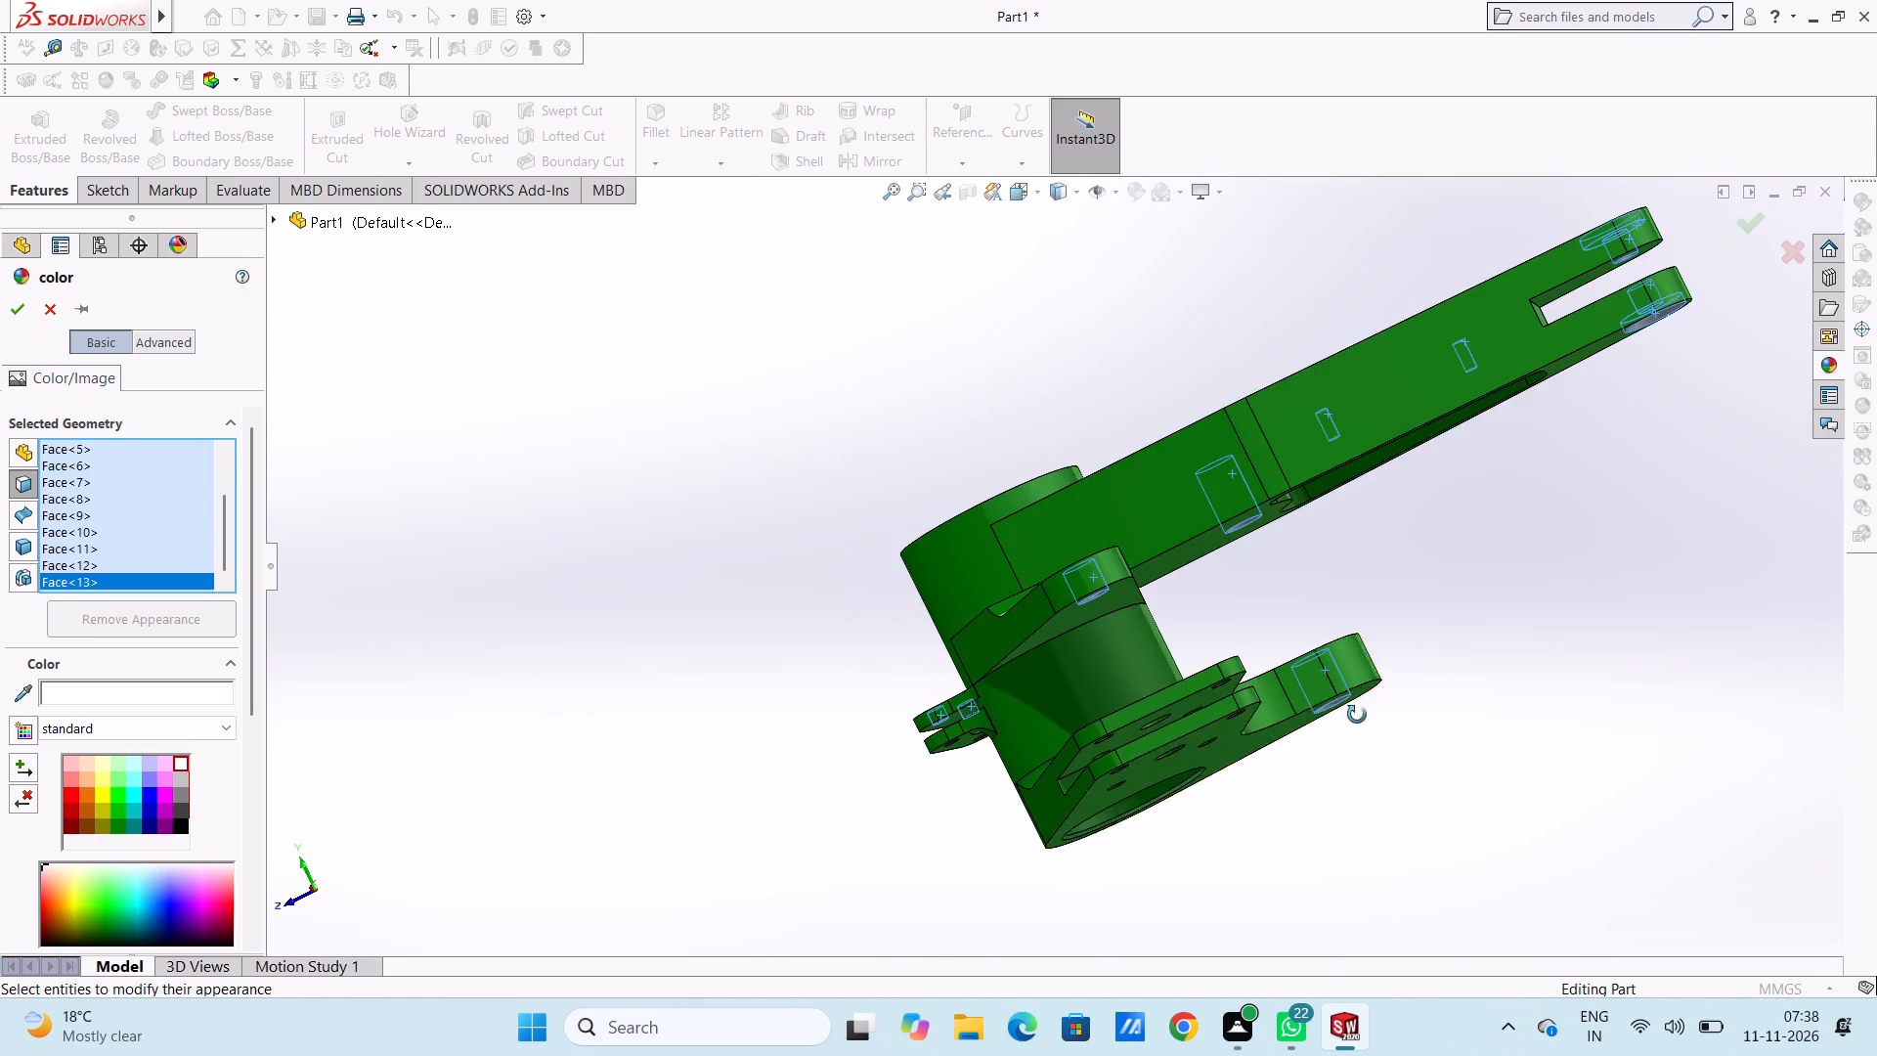
{"action": "middle_click_drag", "start_coordinate": [1357, 715], "coordinate": [1464, 696]}
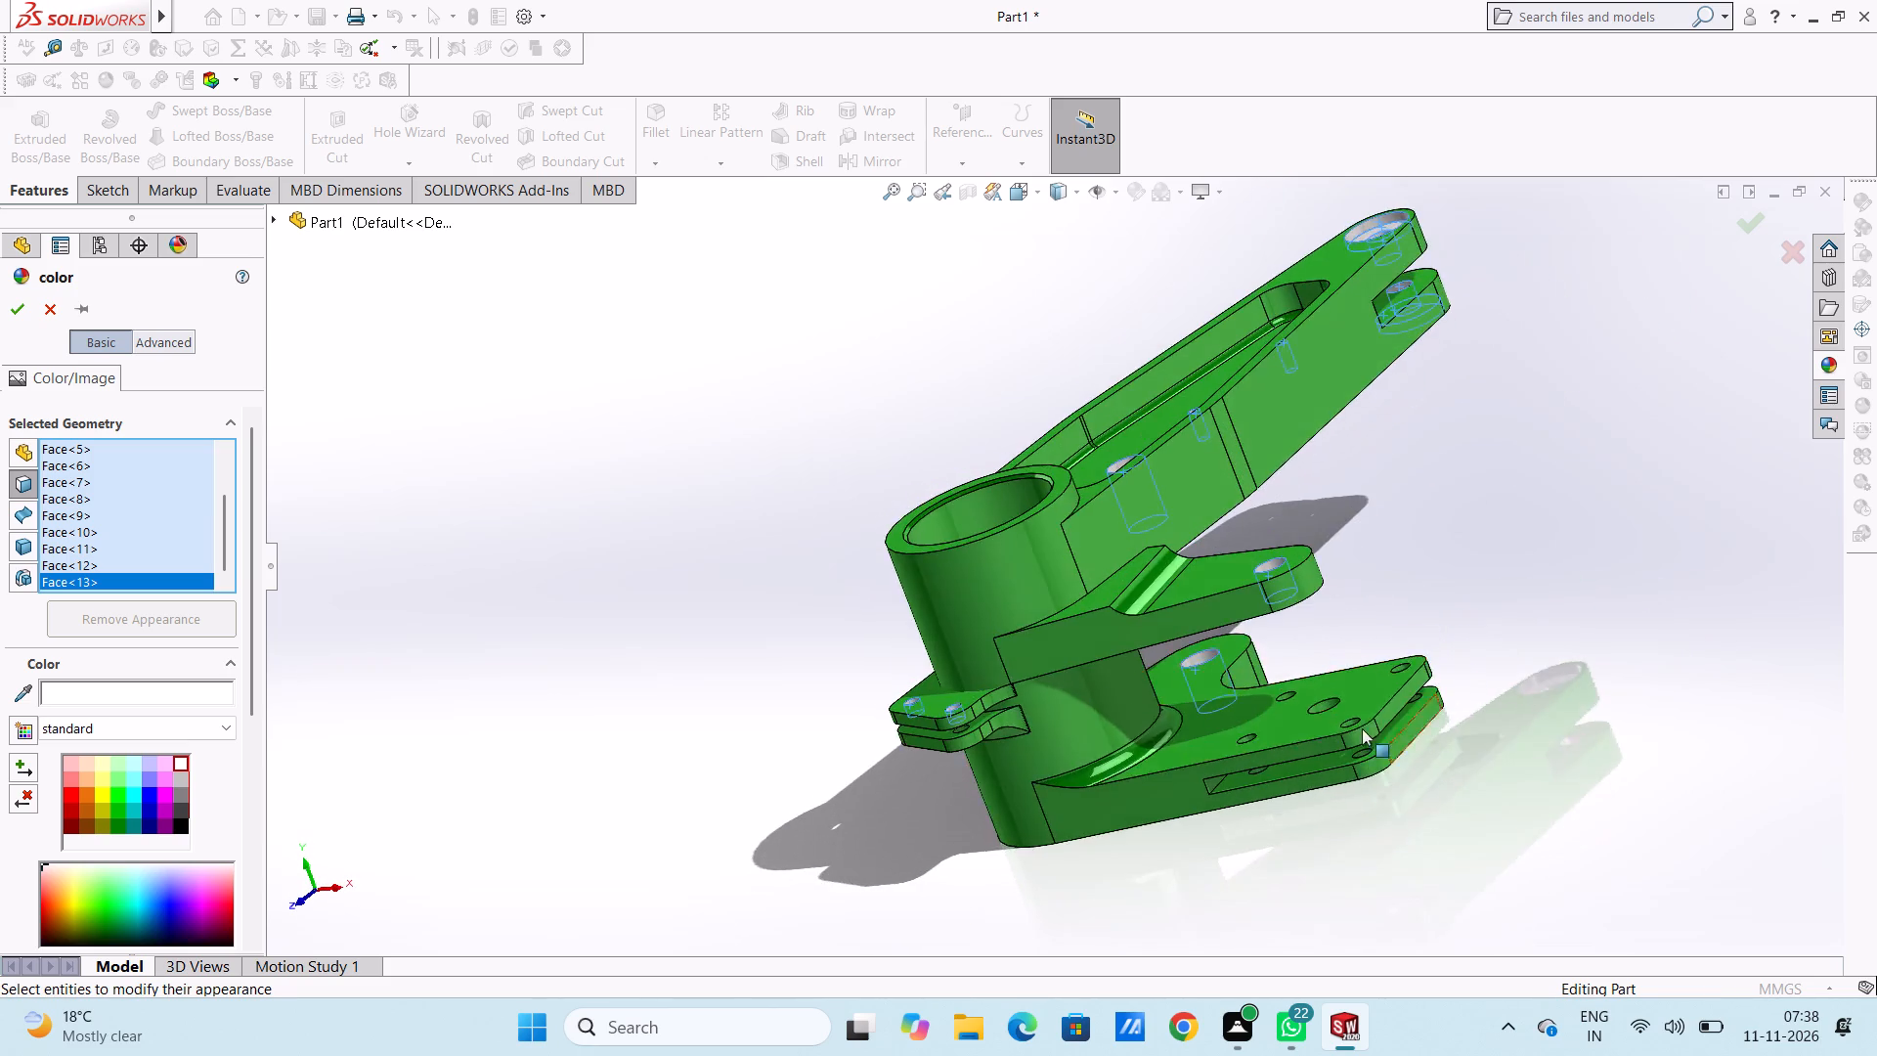
{"action": "scroll", "coordinate": [1086, 736], "scroll_direction": "down", "scroll_amount": 5}
{"action": "middle_click_drag", "start_coordinate": [901, 641], "coordinate": [927, 588]}
{"action": "scroll", "coordinate": [827, 633], "scroll_direction": "down", "scroll_amount": 4}
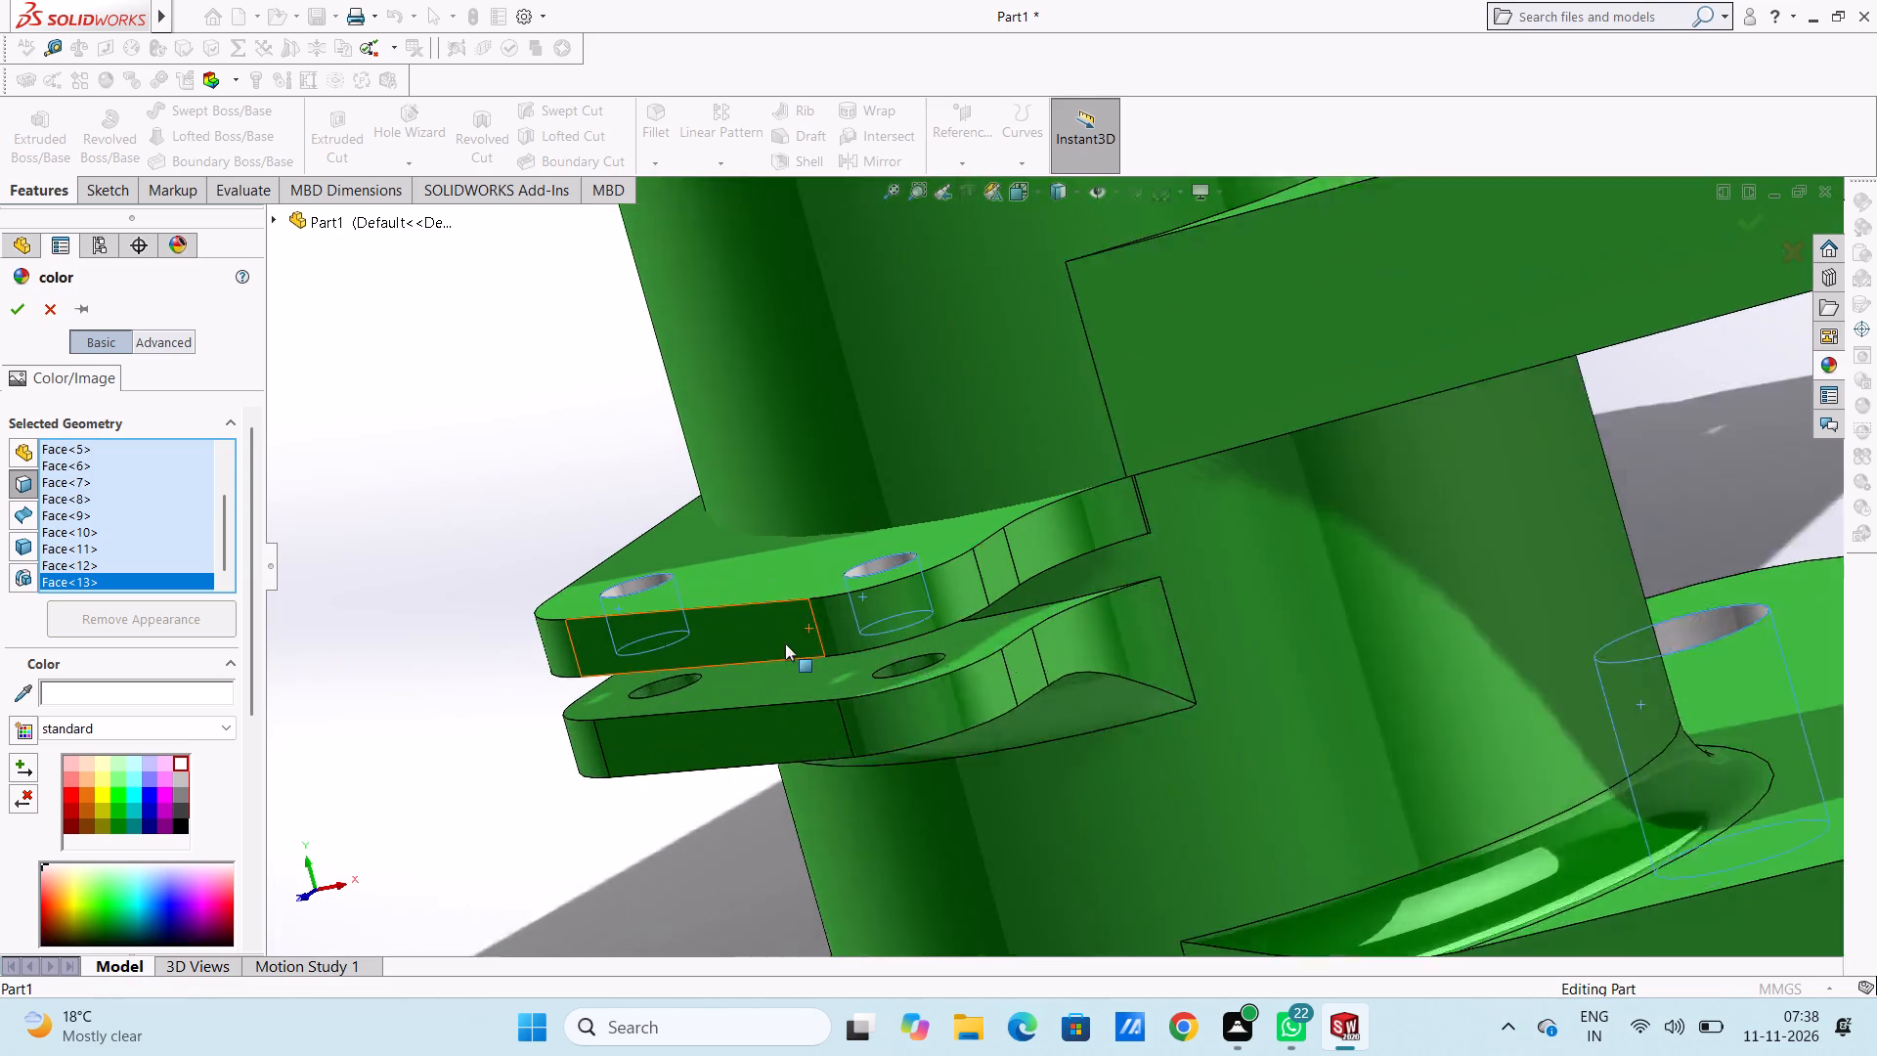
{"action": "scroll", "coordinate": [785, 643], "scroll_direction": "down", "scroll_amount": 1}
{"action": "left_click", "coordinate": [645, 695]}
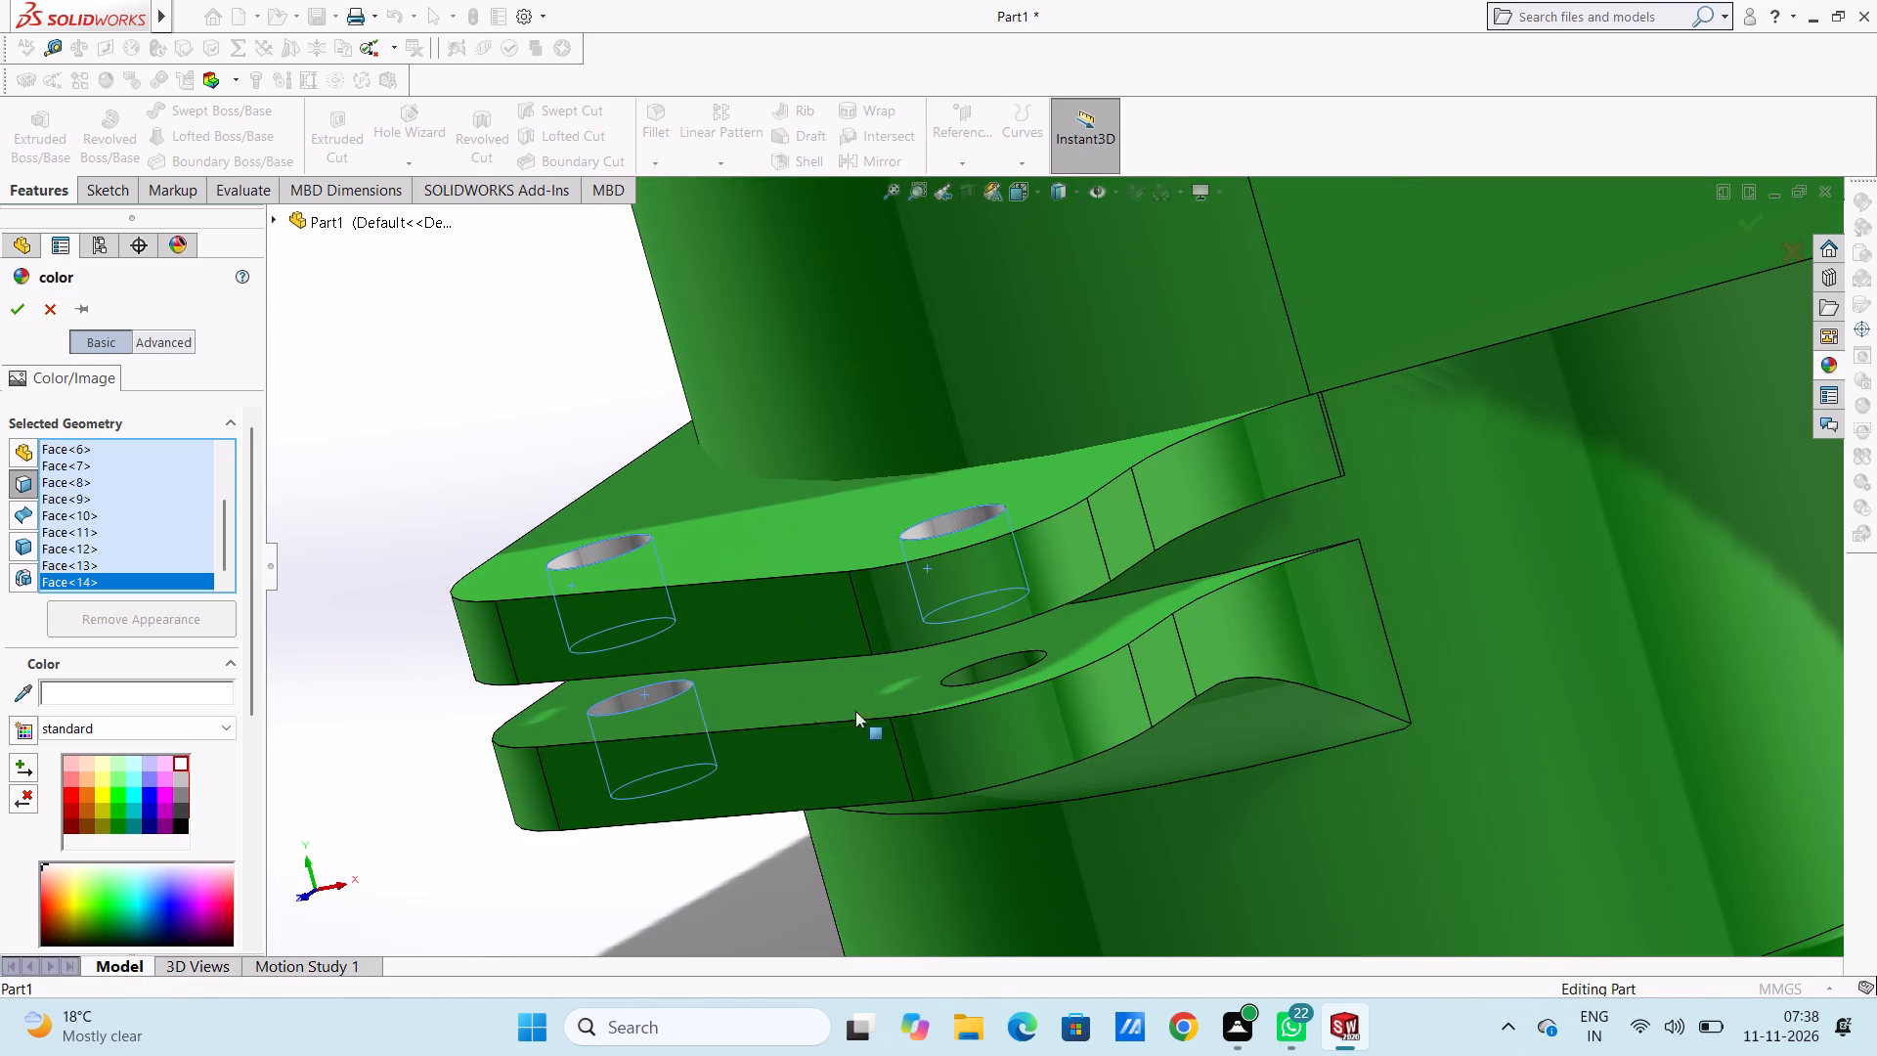
{"action": "left_click", "coordinate": [974, 674]}
Add all five holes in the lower forked arm's upper plate to the white colour selection.
{"action": "scroll", "coordinate": [974, 674], "scroll_direction": "up", "scroll_amount": 7}
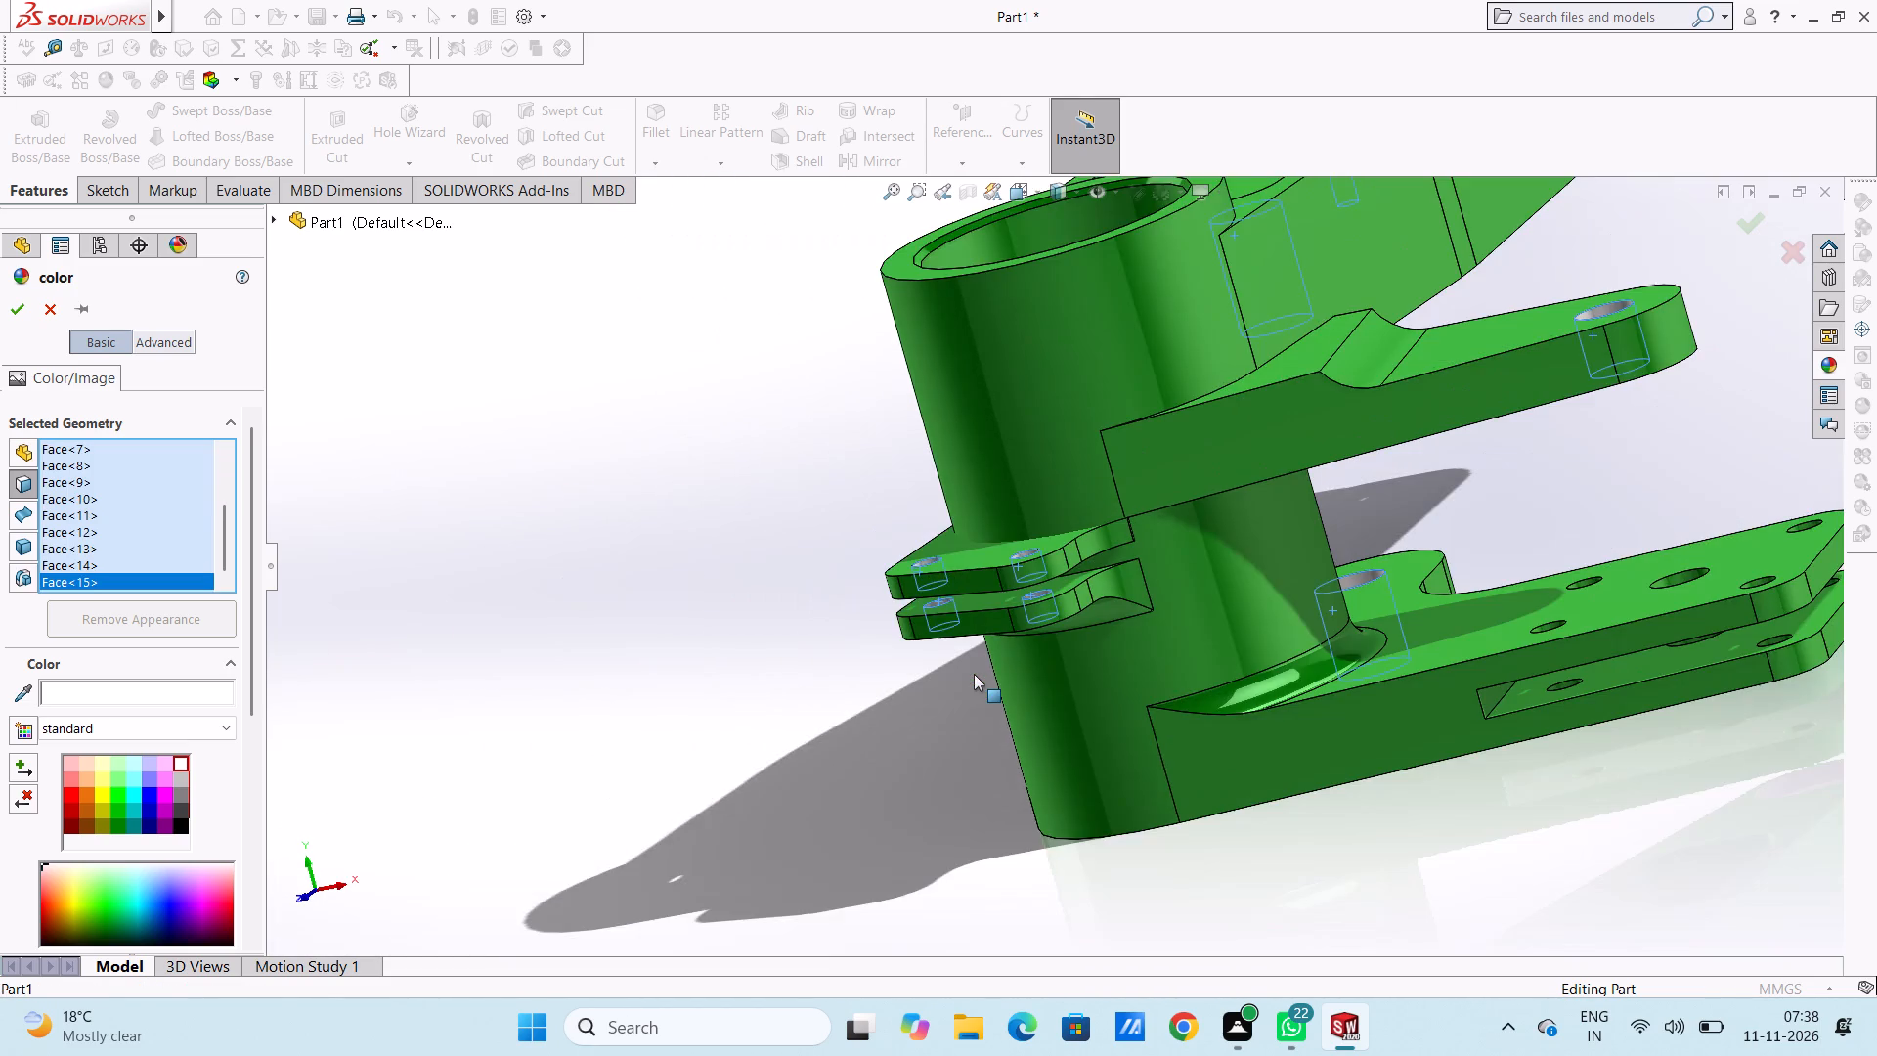
{"action": "scroll", "coordinate": [974, 674], "scroll_direction": "up", "scroll_amount": 4}
{"action": "middle_click_drag", "start_coordinate": [1473, 478], "coordinate": [1439, 601]}
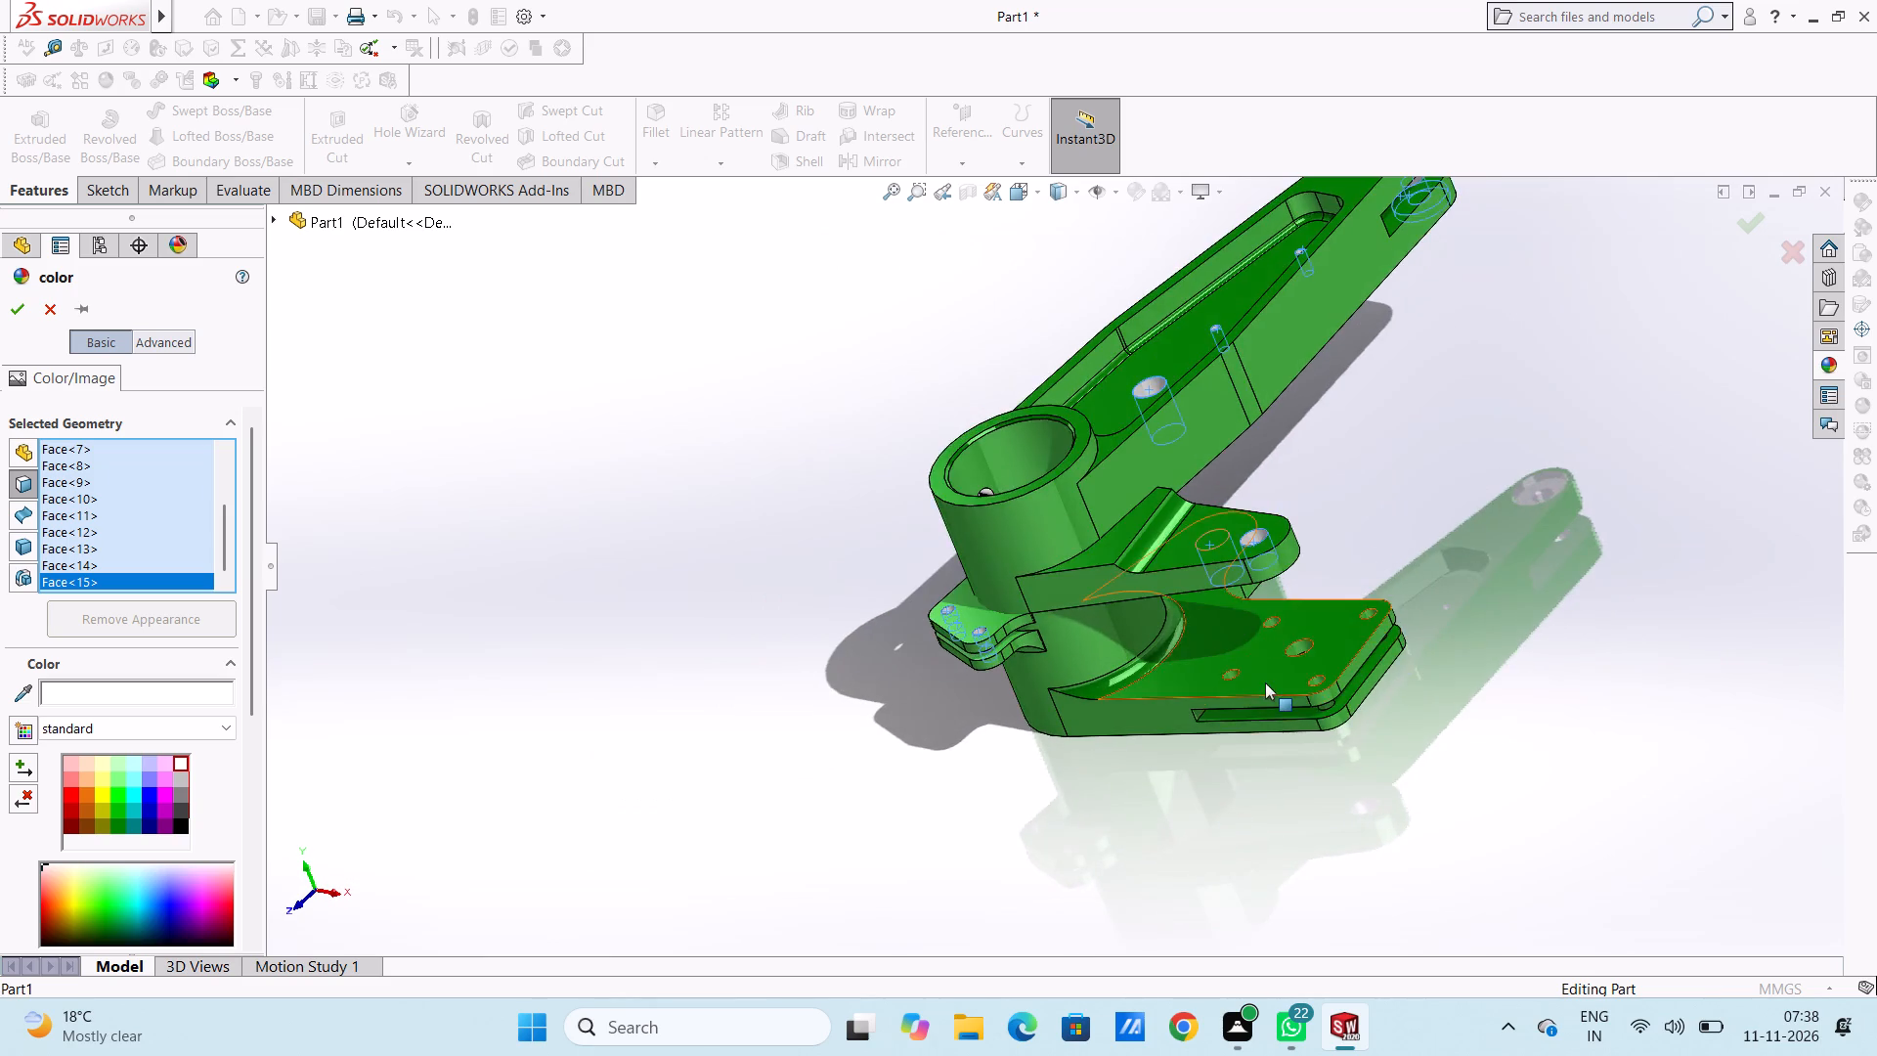
{"action": "scroll", "coordinate": [1265, 682], "scroll_direction": "down", "scroll_amount": 5}
{"action": "left_click", "coordinate": [1094, 618]}
{"action": "left_click", "coordinate": [1204, 483]}
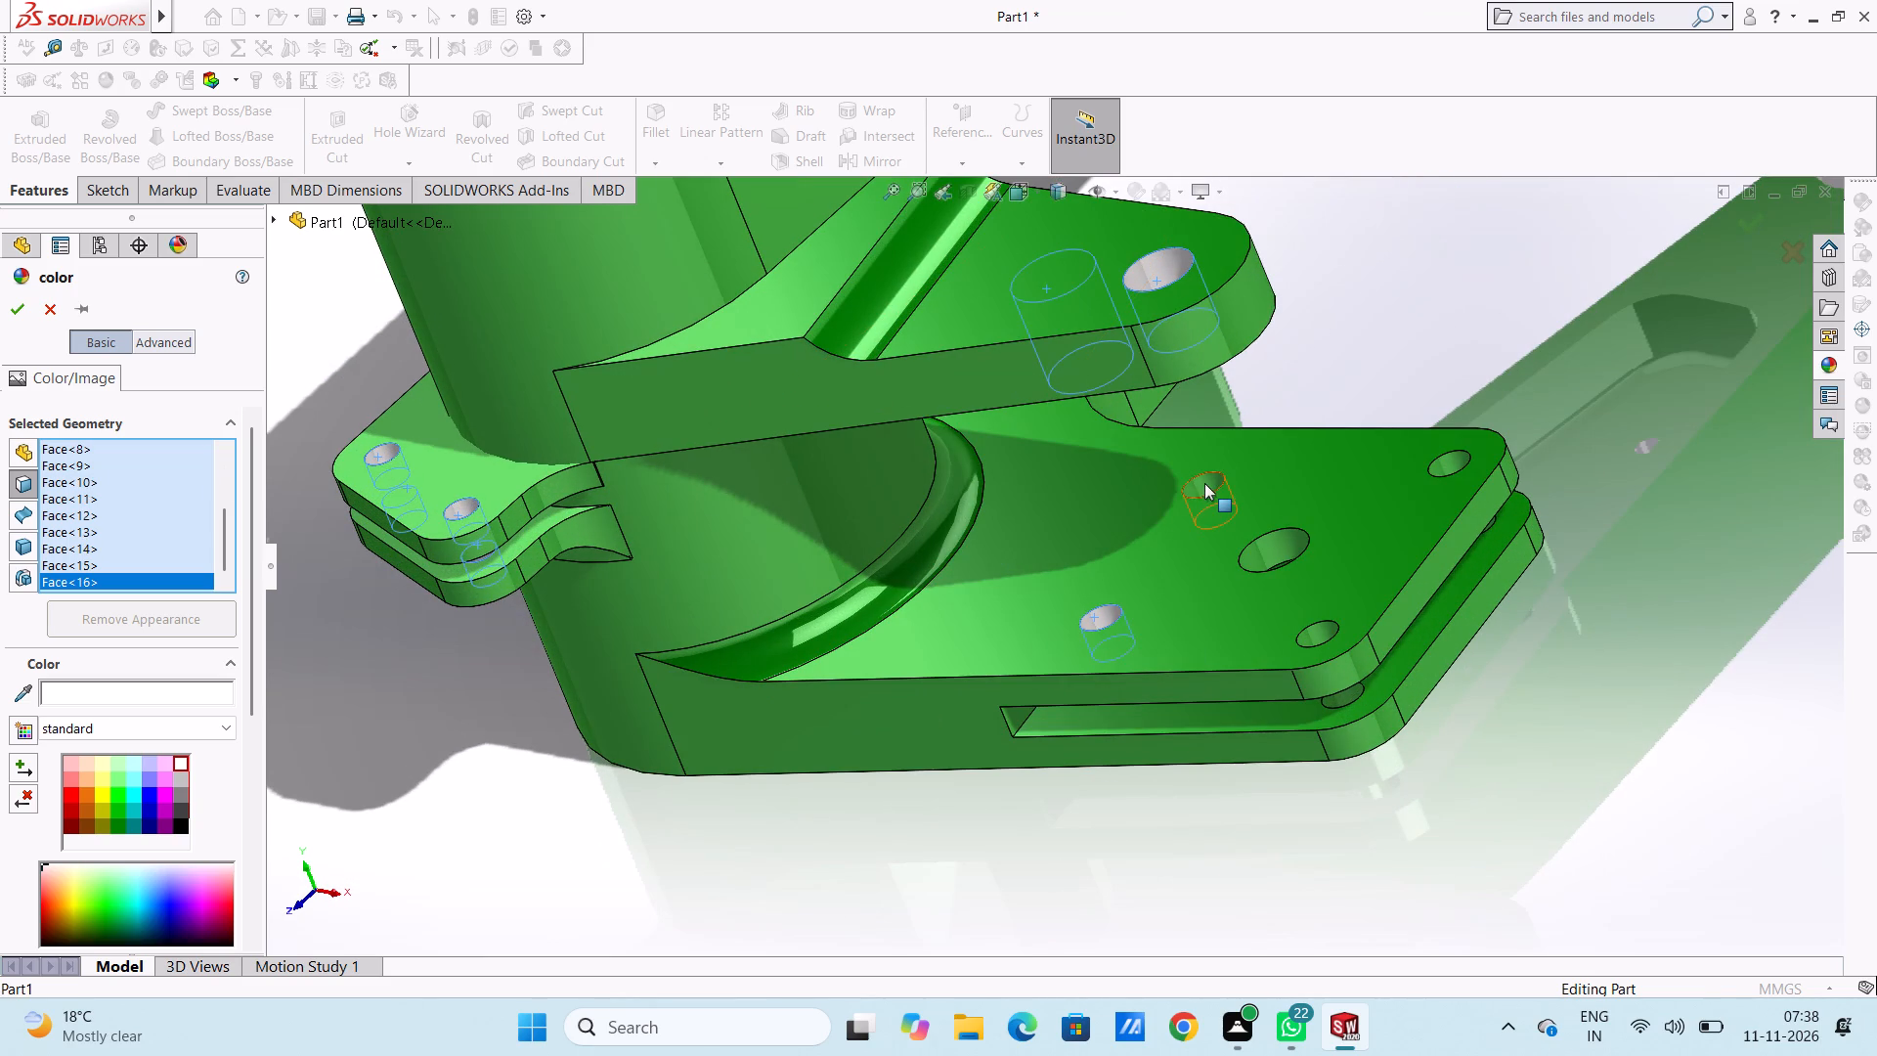
{"action": "left_click", "coordinate": [1266, 563]}
{"action": "left_click", "coordinate": [1448, 460]}
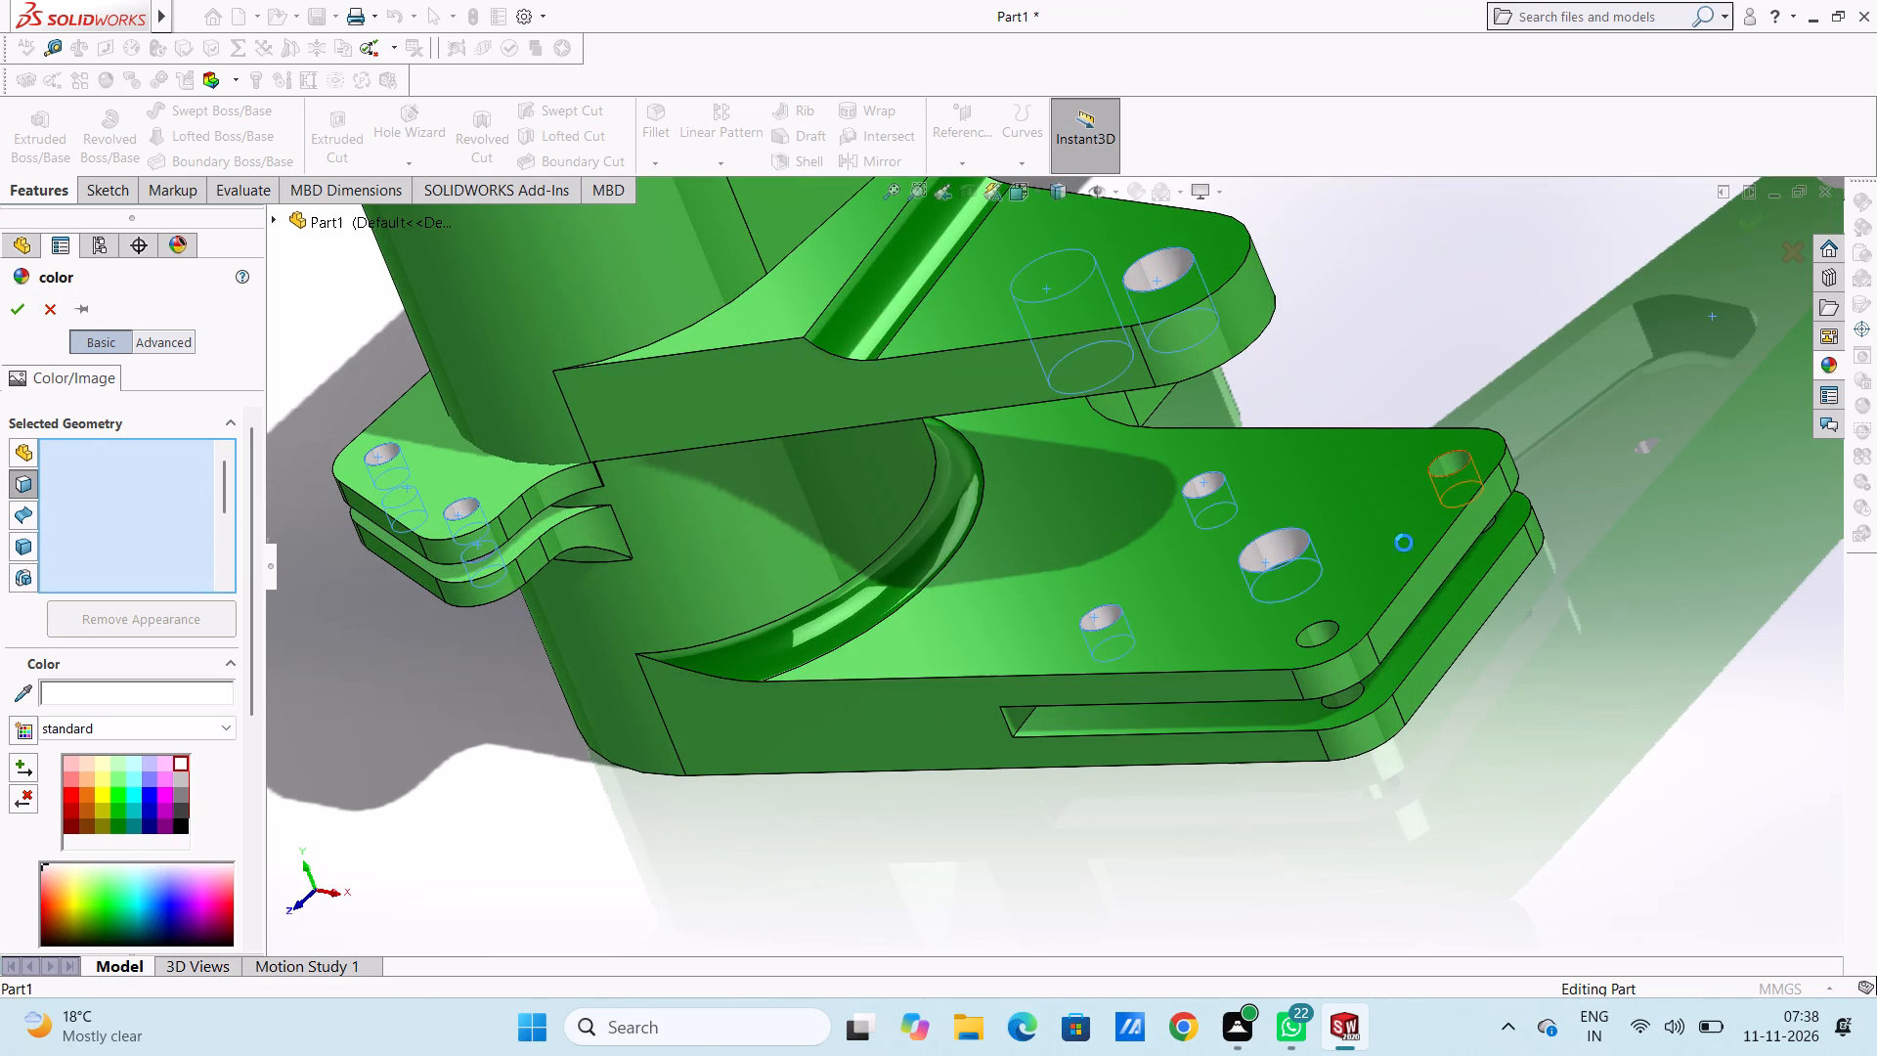
{"action": "left_click", "coordinate": [1328, 622]}
{"action": "middle_click_drag", "start_coordinate": [1316, 720], "coordinate": [1313, 669]}
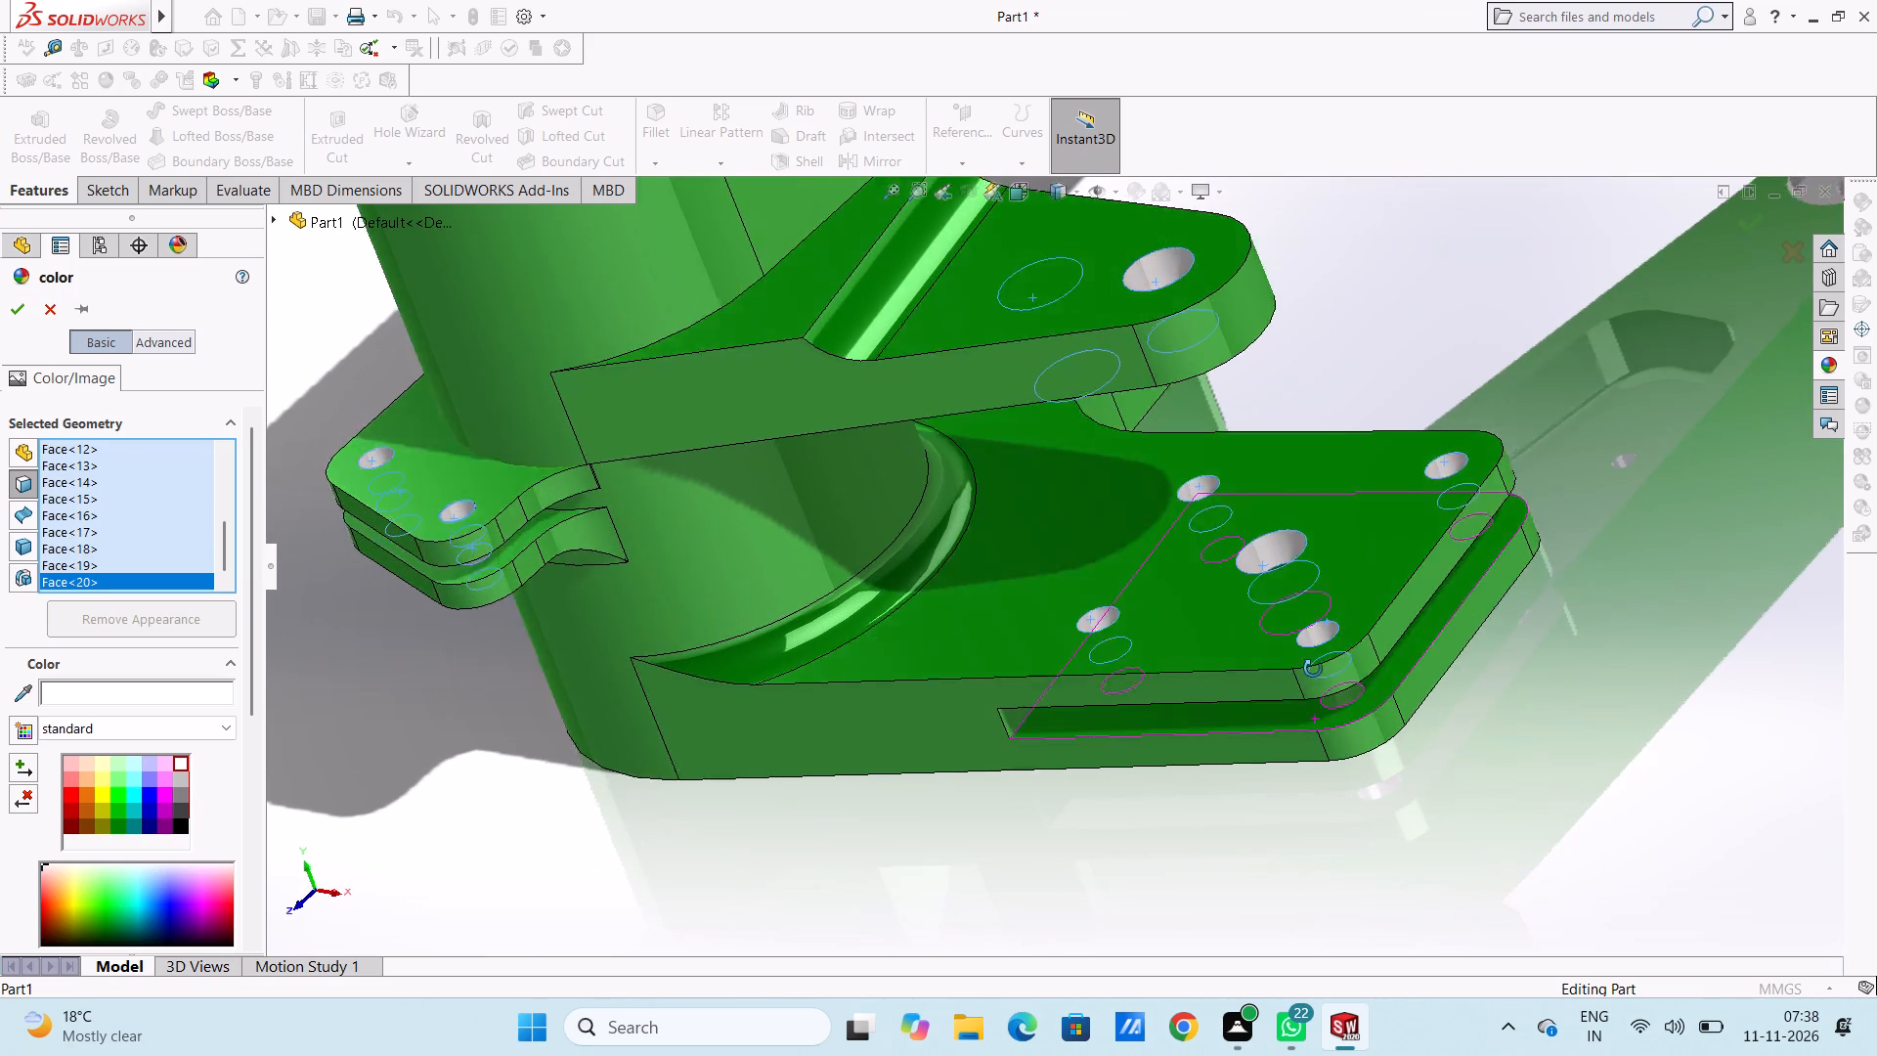
Add all five holes in the lower forked arm's lower plate to the white colour selection.
{"action": "middle_click_drag", "start_coordinate": [1313, 669], "coordinate": [1306, 625]}
{"action": "scroll", "coordinate": [1330, 699], "scroll_direction": "down", "scroll_amount": 5}
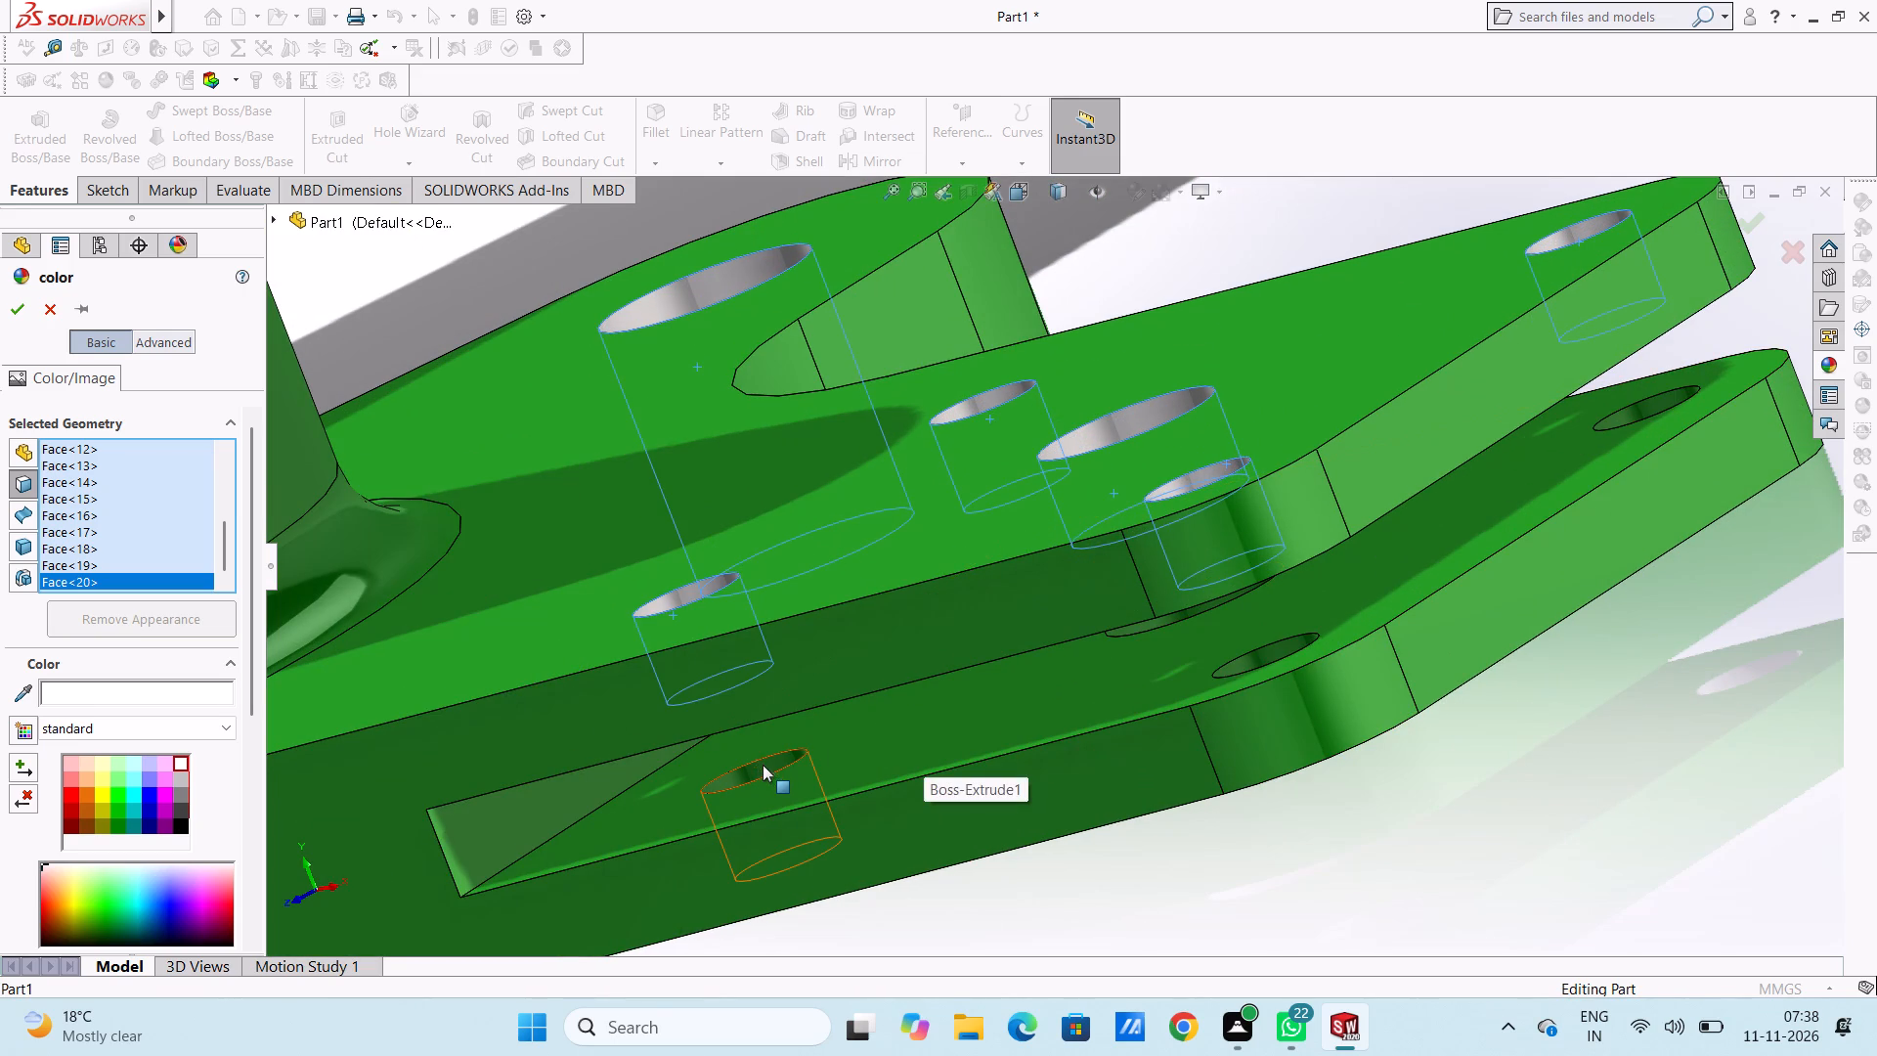
{"action": "left_click", "coordinate": [763, 765]}
{"action": "left_click", "coordinate": [1256, 652]}
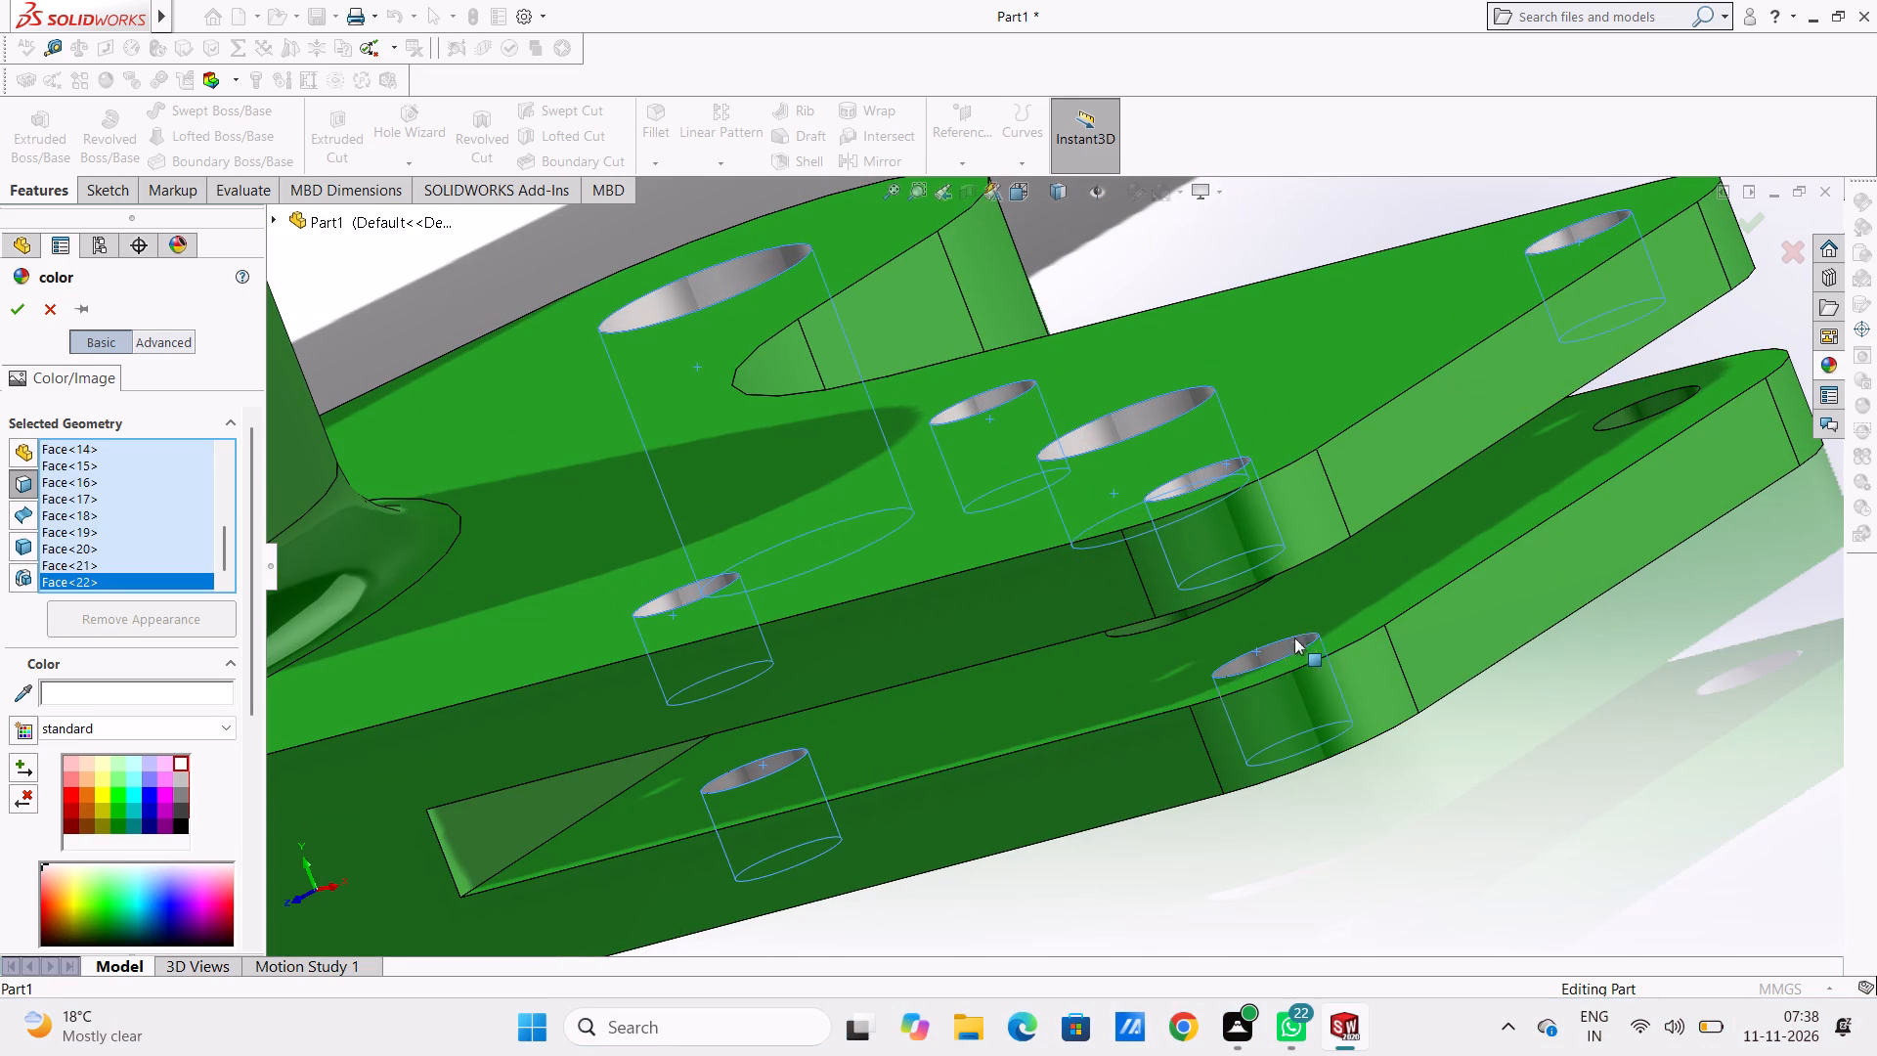
{"action": "left_click", "coordinate": [1651, 413]}
{"action": "middle_click_drag", "start_coordinate": [1277, 639], "coordinate": [1276, 589]}
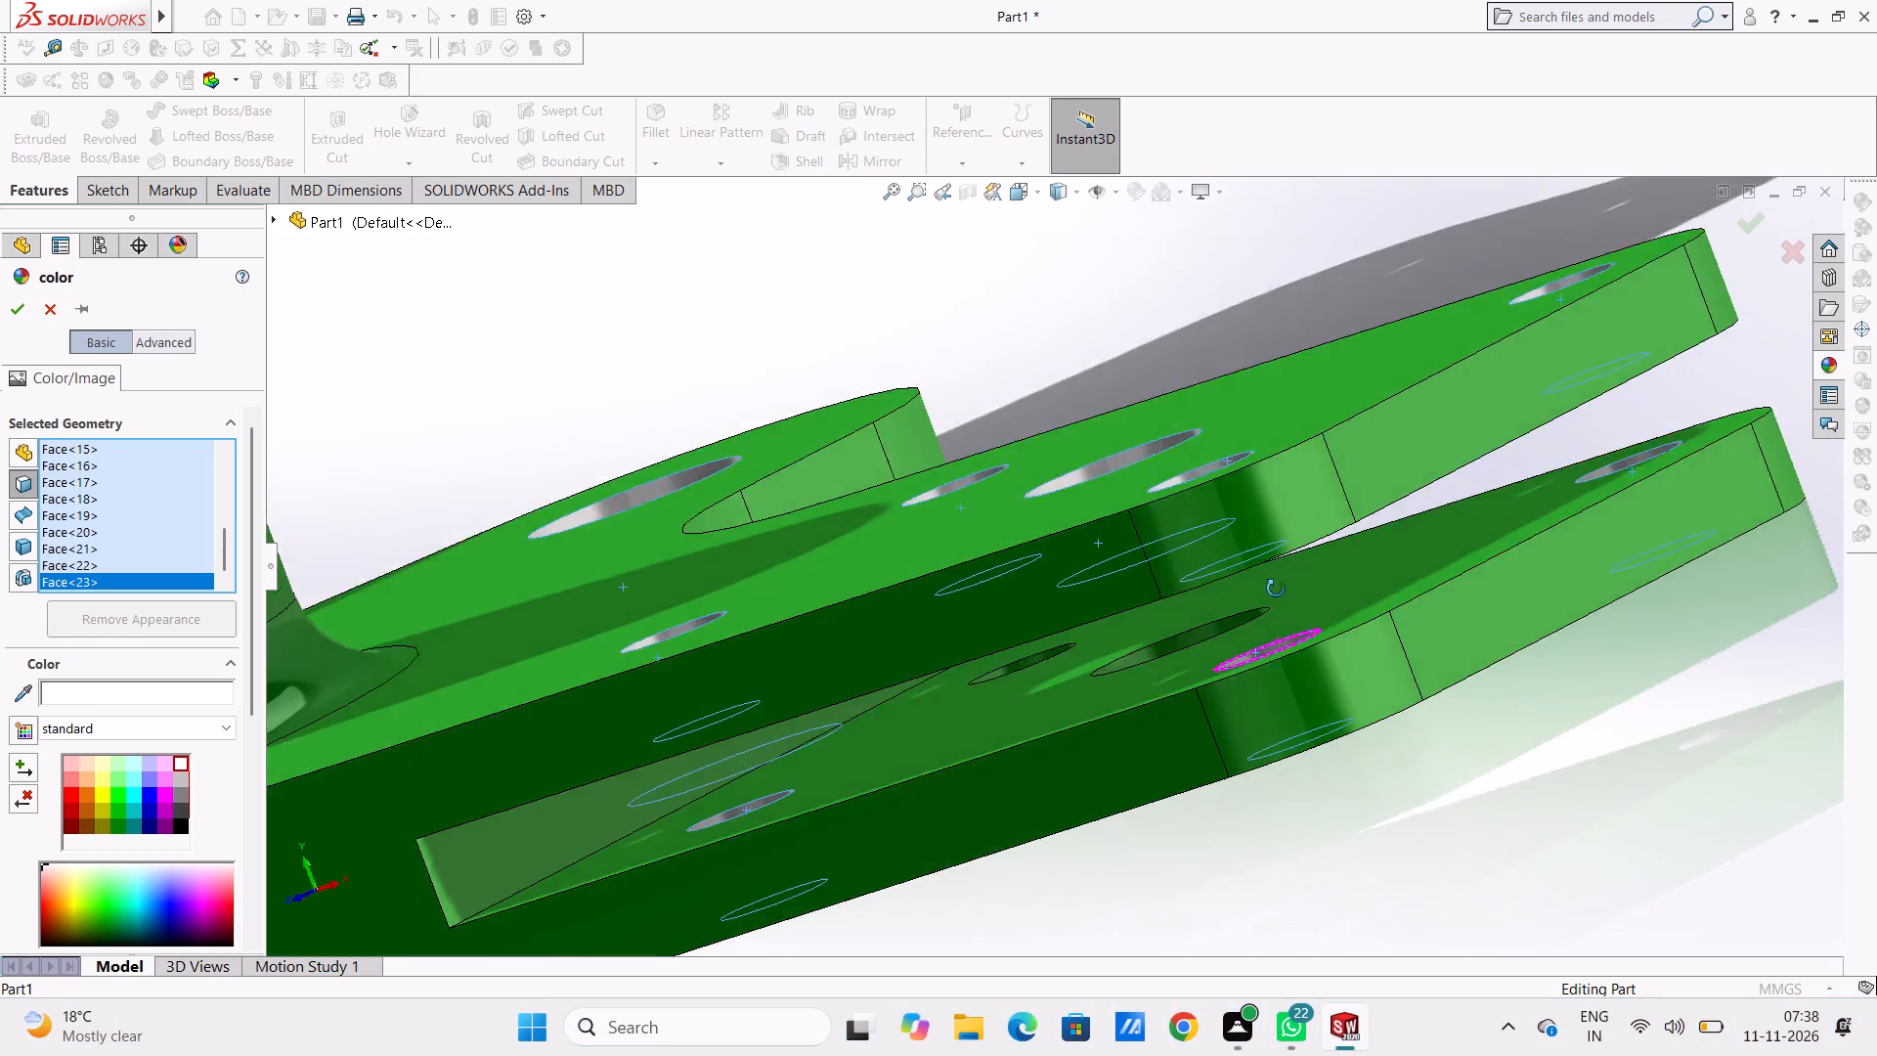
{"action": "middle_click_drag", "start_coordinate": [1276, 589], "coordinate": [1286, 613]}
{"action": "scroll", "coordinate": [1055, 675], "scroll_direction": "down", "scroll_amount": 5}
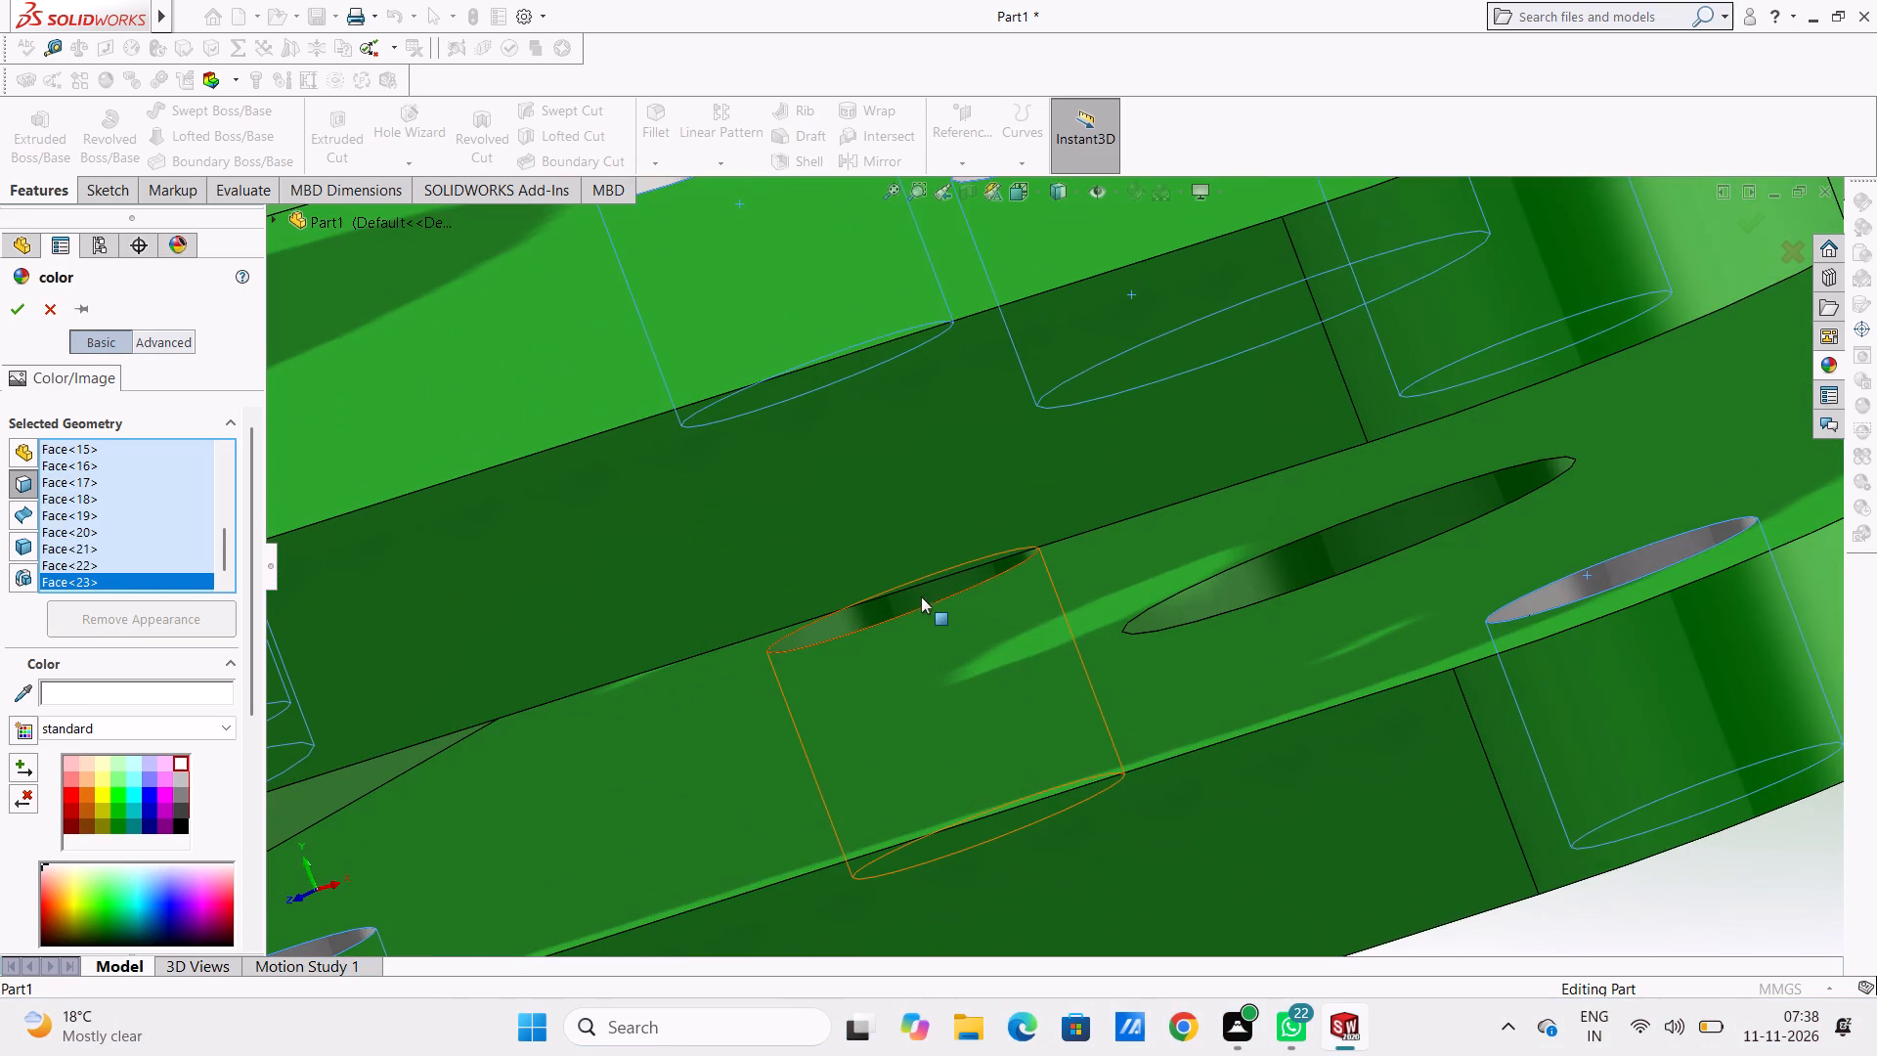
{"action": "left_click", "coordinate": [918, 596]}
{"action": "left_click", "coordinate": [1277, 584]}
Apply the white colour to all the selected hole faces and show the finished bracket in isometric view.
{"action": "scroll", "coordinate": [1282, 579], "scroll_direction": "up", "scroll_amount": 7}
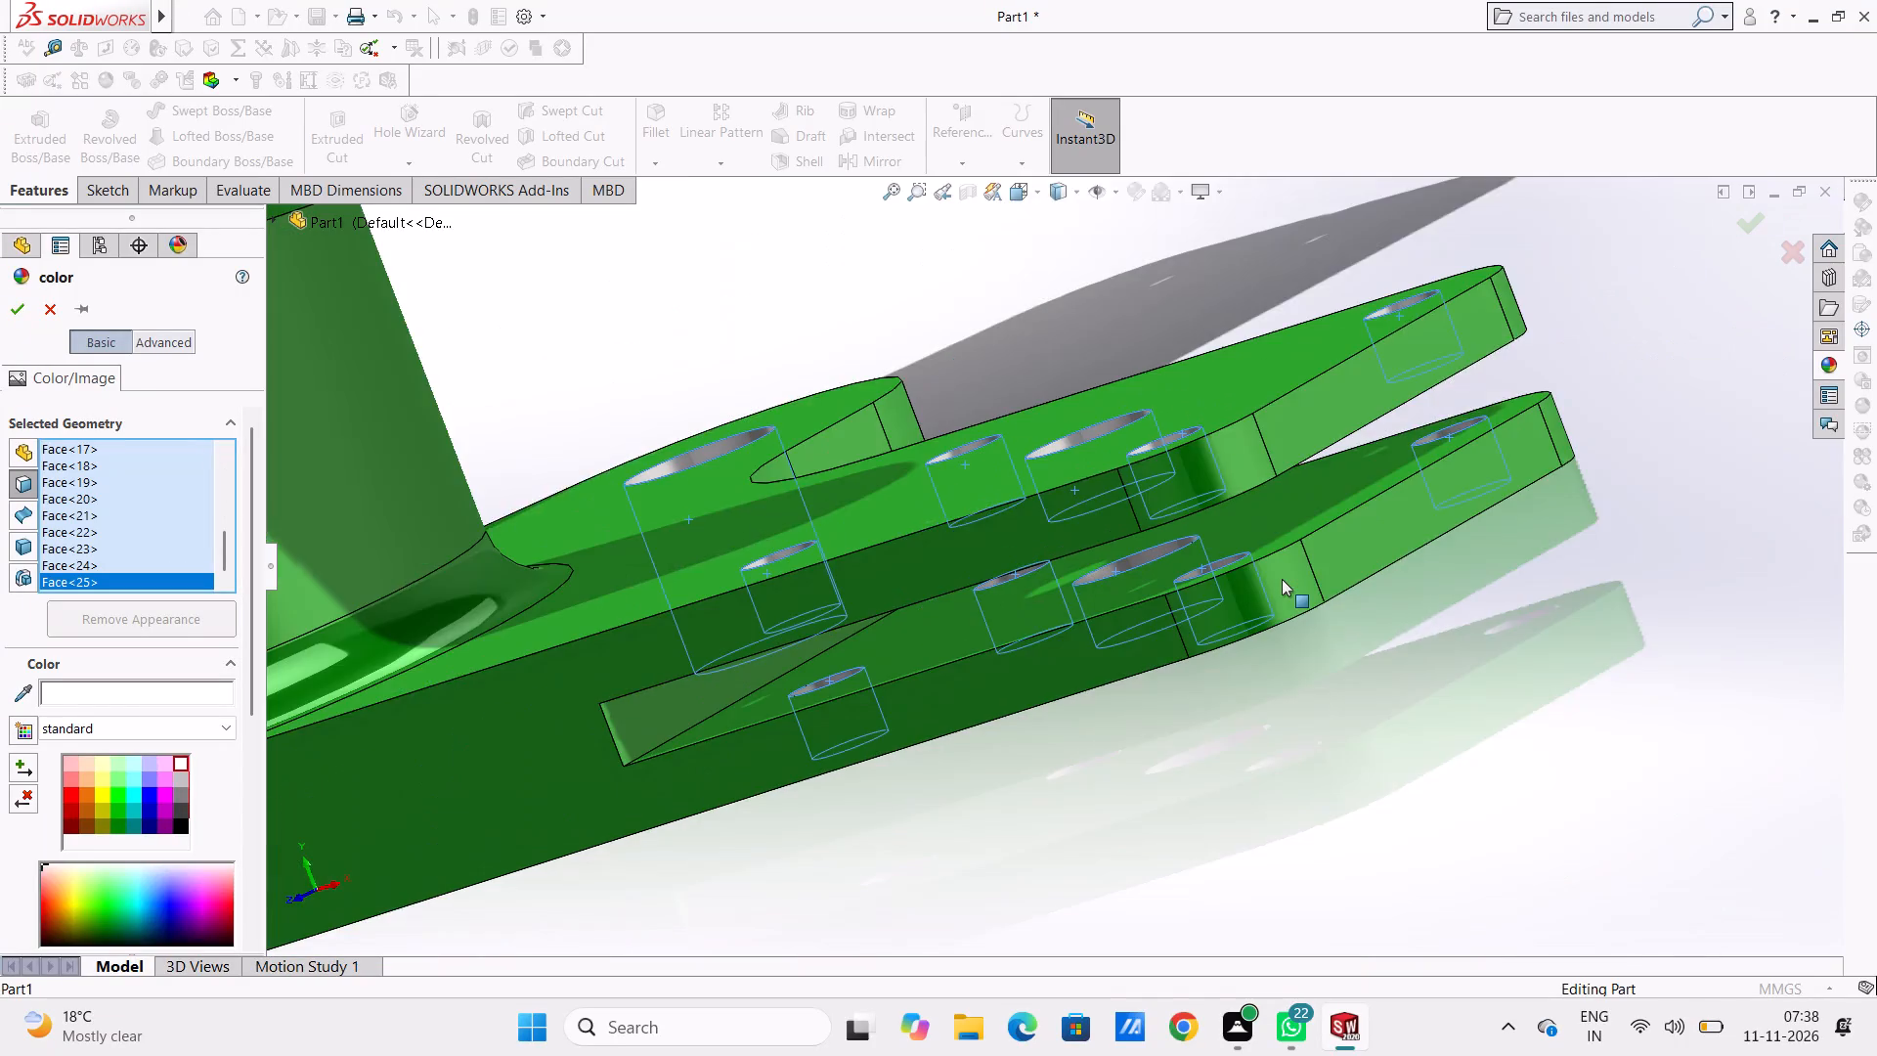
{"action": "scroll", "coordinate": [1282, 579], "scroll_direction": "up", "scroll_amount": 9}
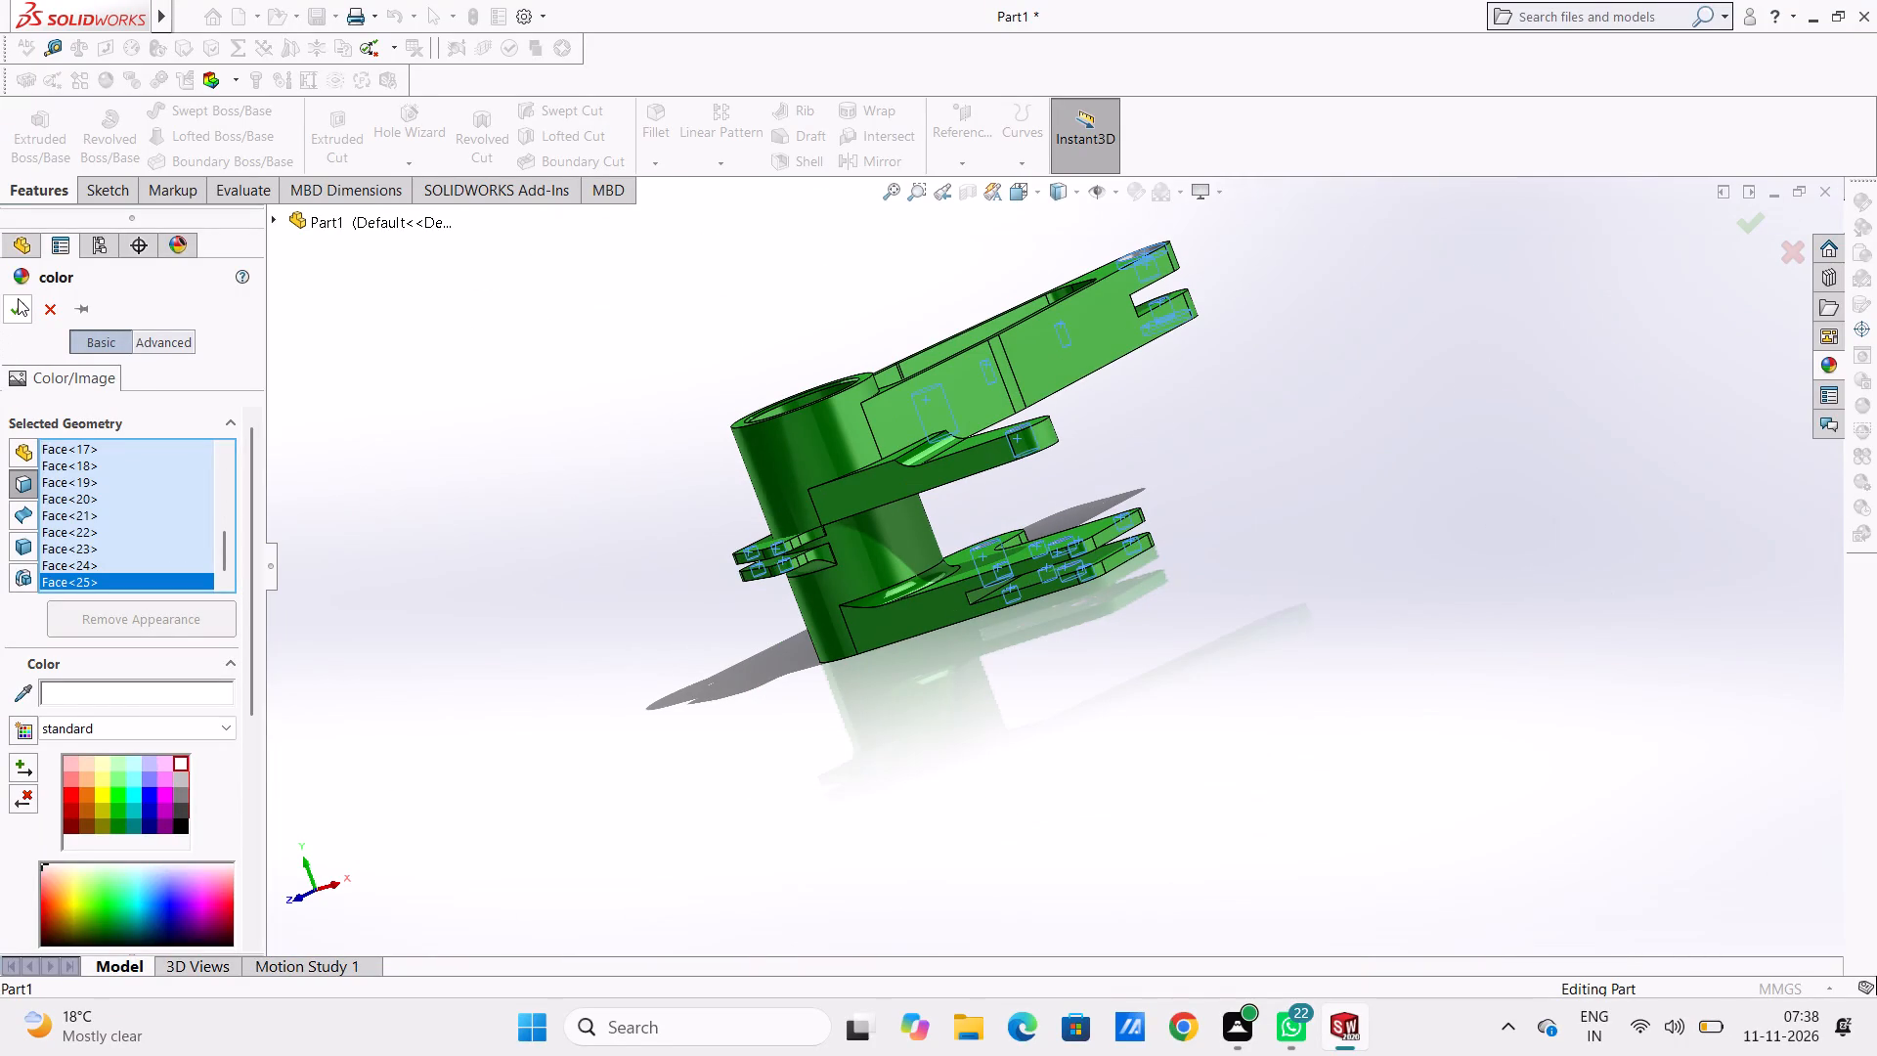
{"action": "left_click", "coordinate": [18, 299]}
{"action": "left_click", "coordinate": [502, 419]}
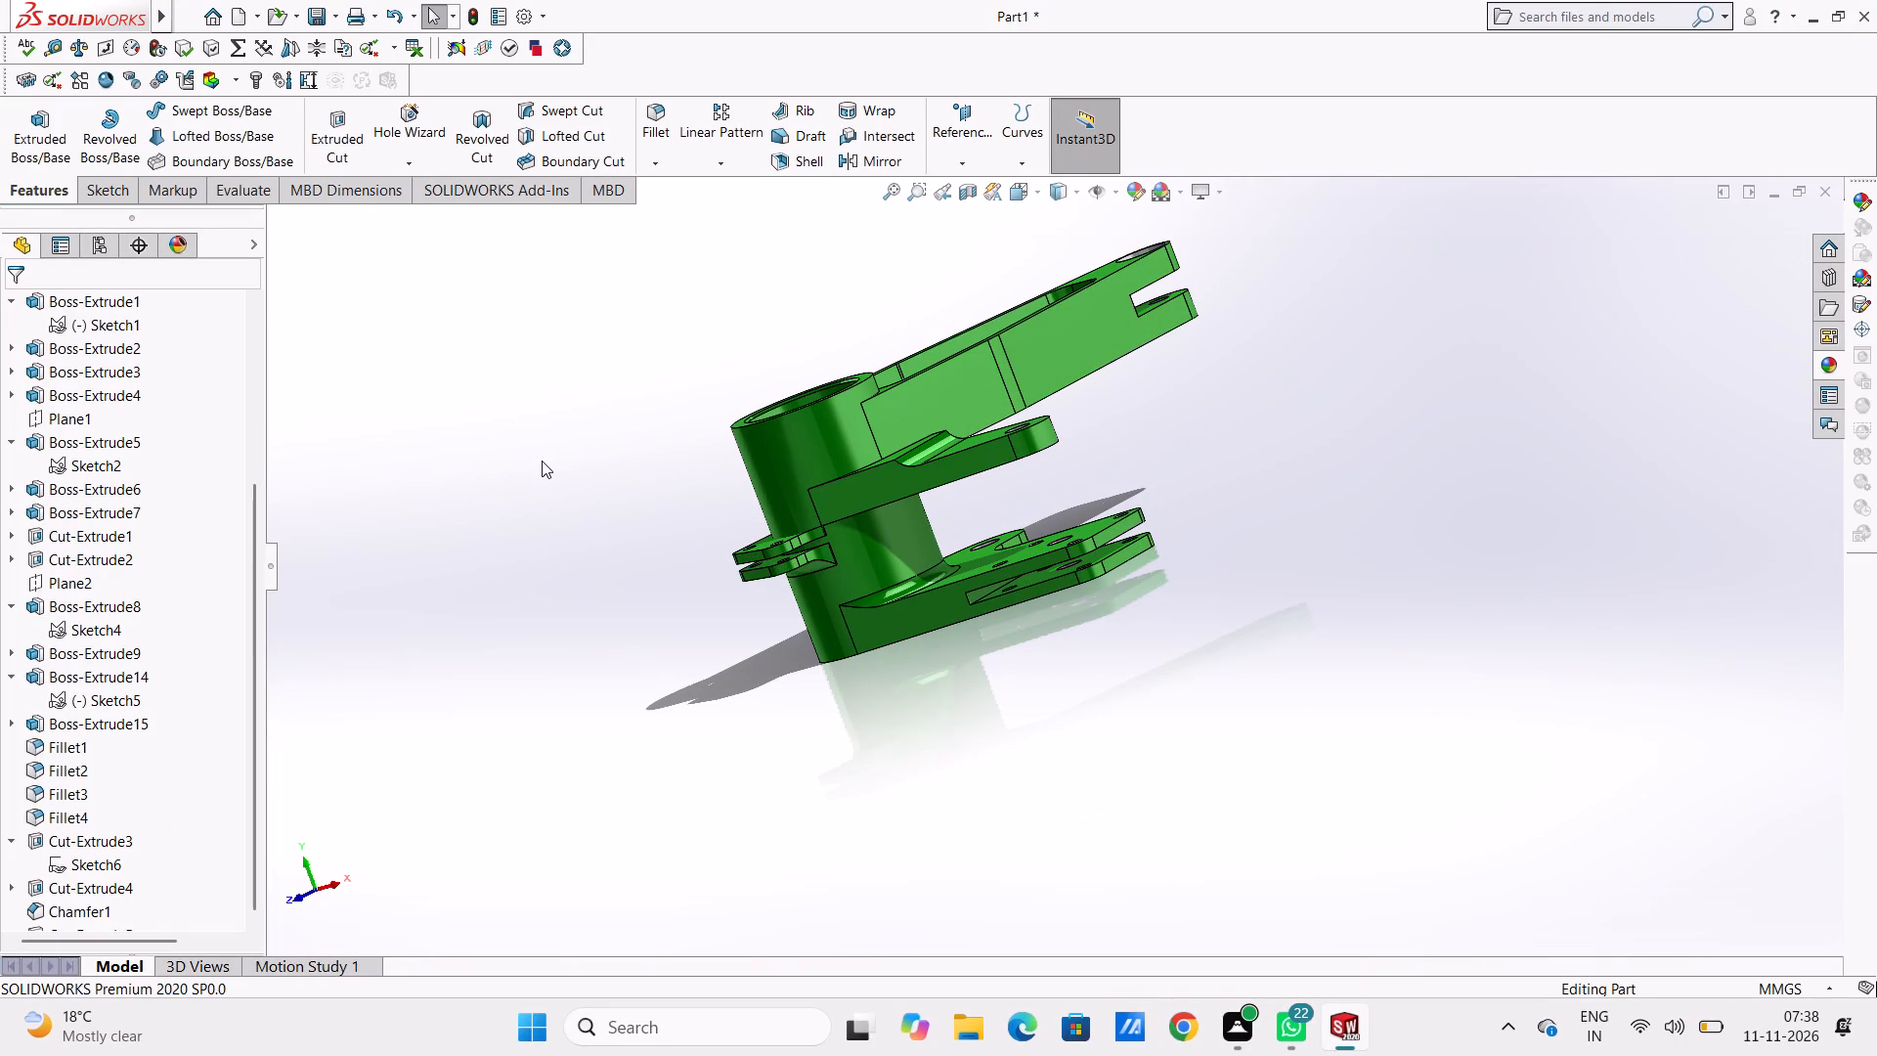
{"action": "key", "text": "ctrl+7"}
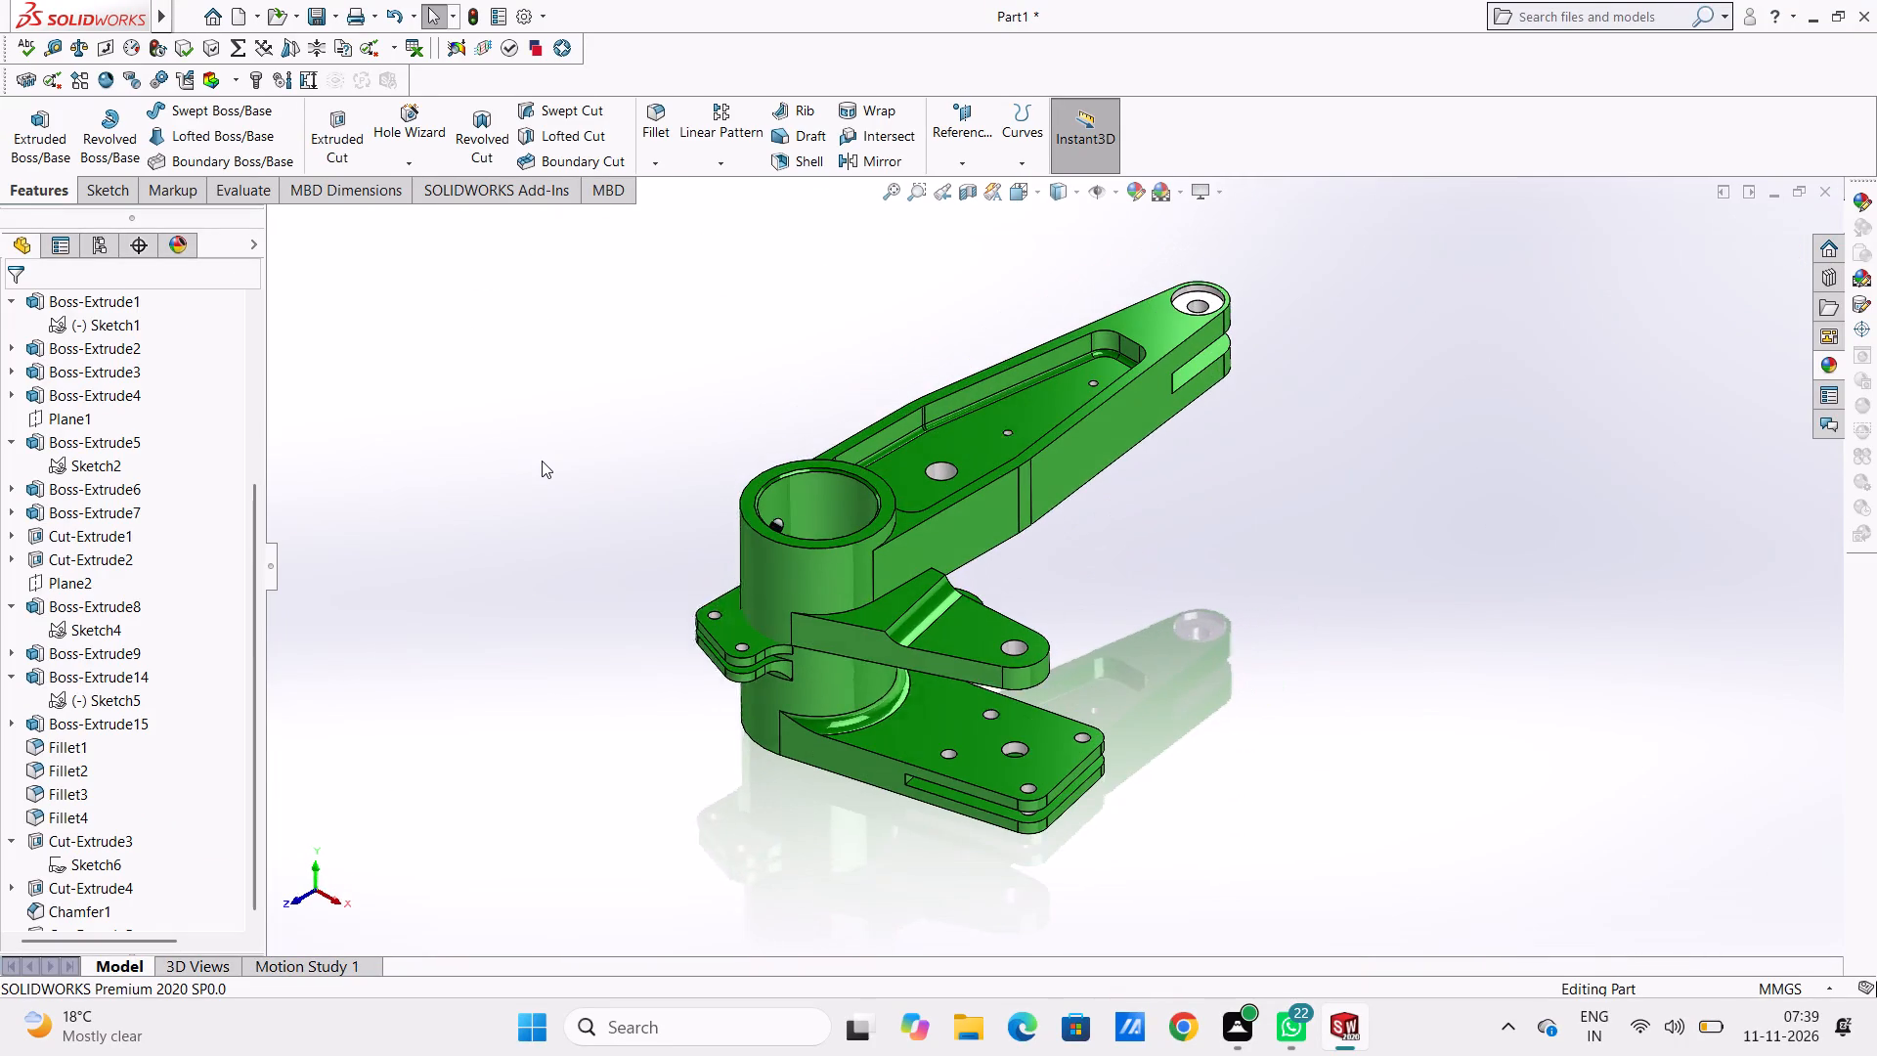
{"action": "key", "text": "Escape"}
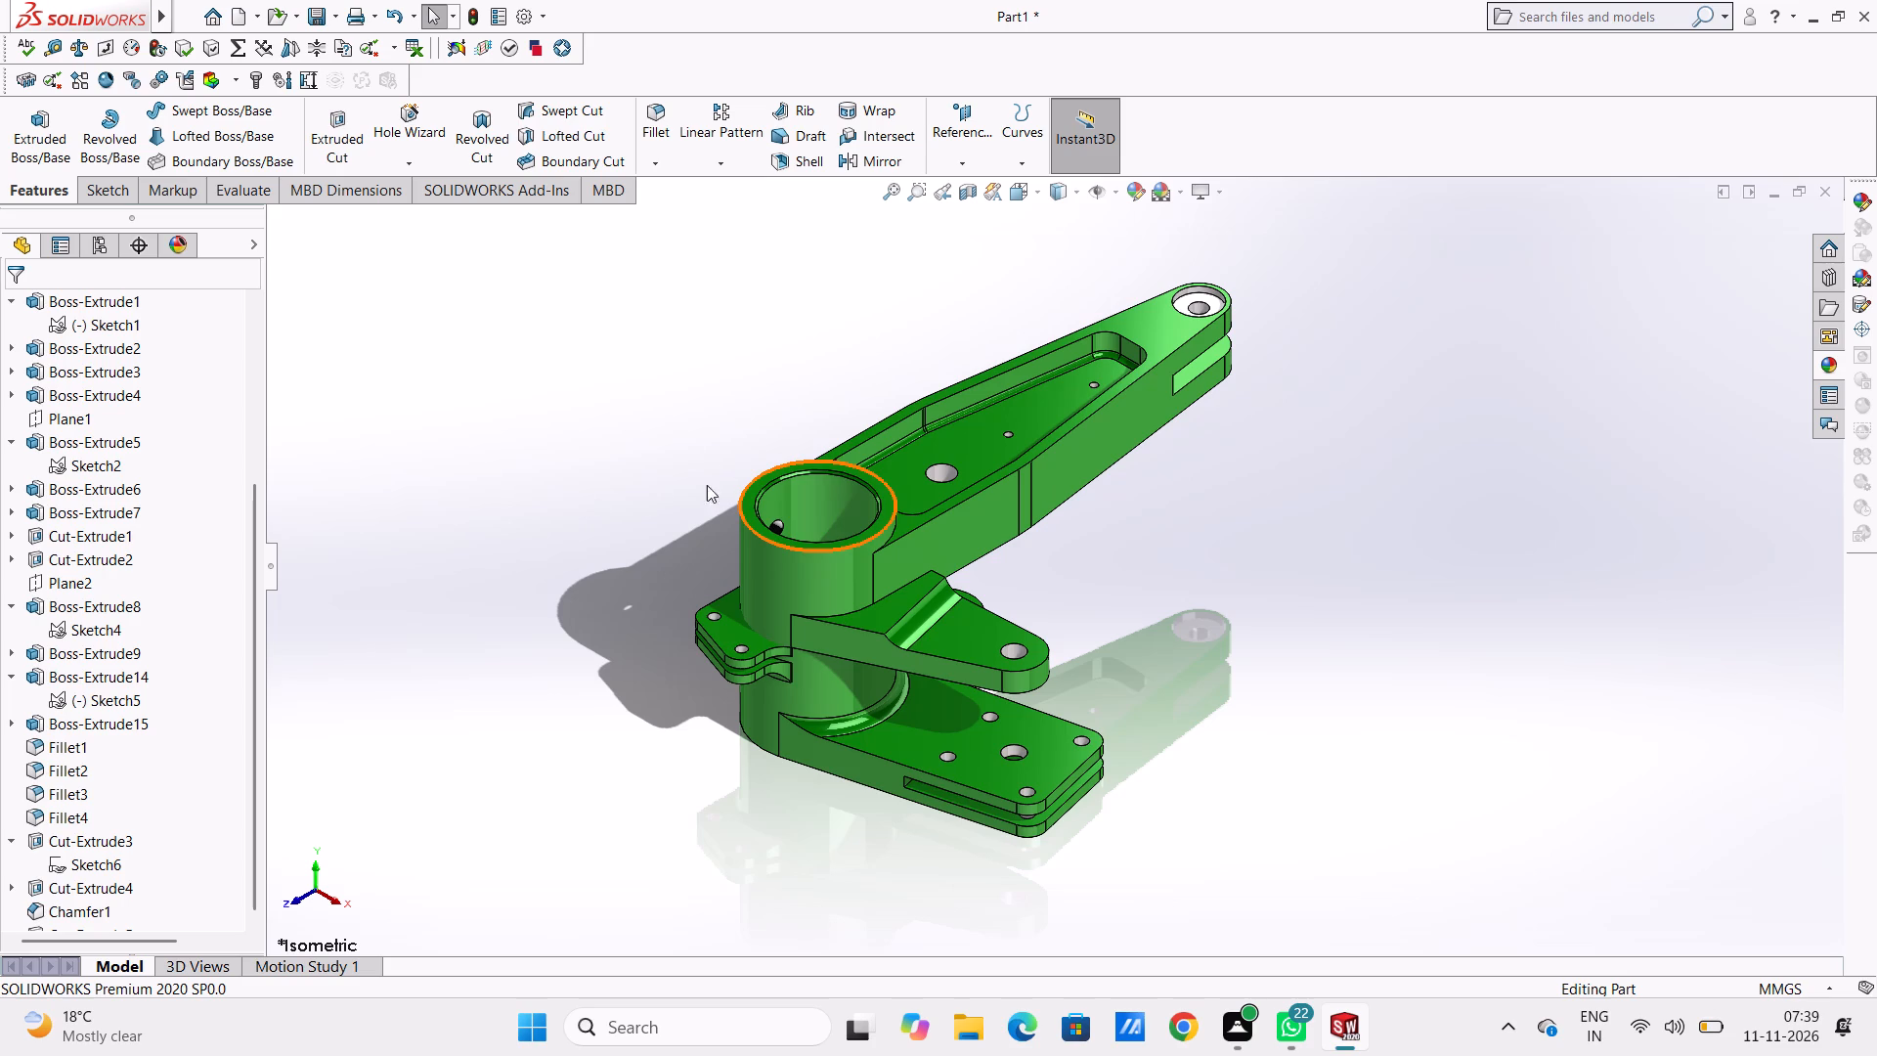
{"action": "scroll", "coordinate": [867, 452], "scroll_direction": "up", "scroll_amount": 1}
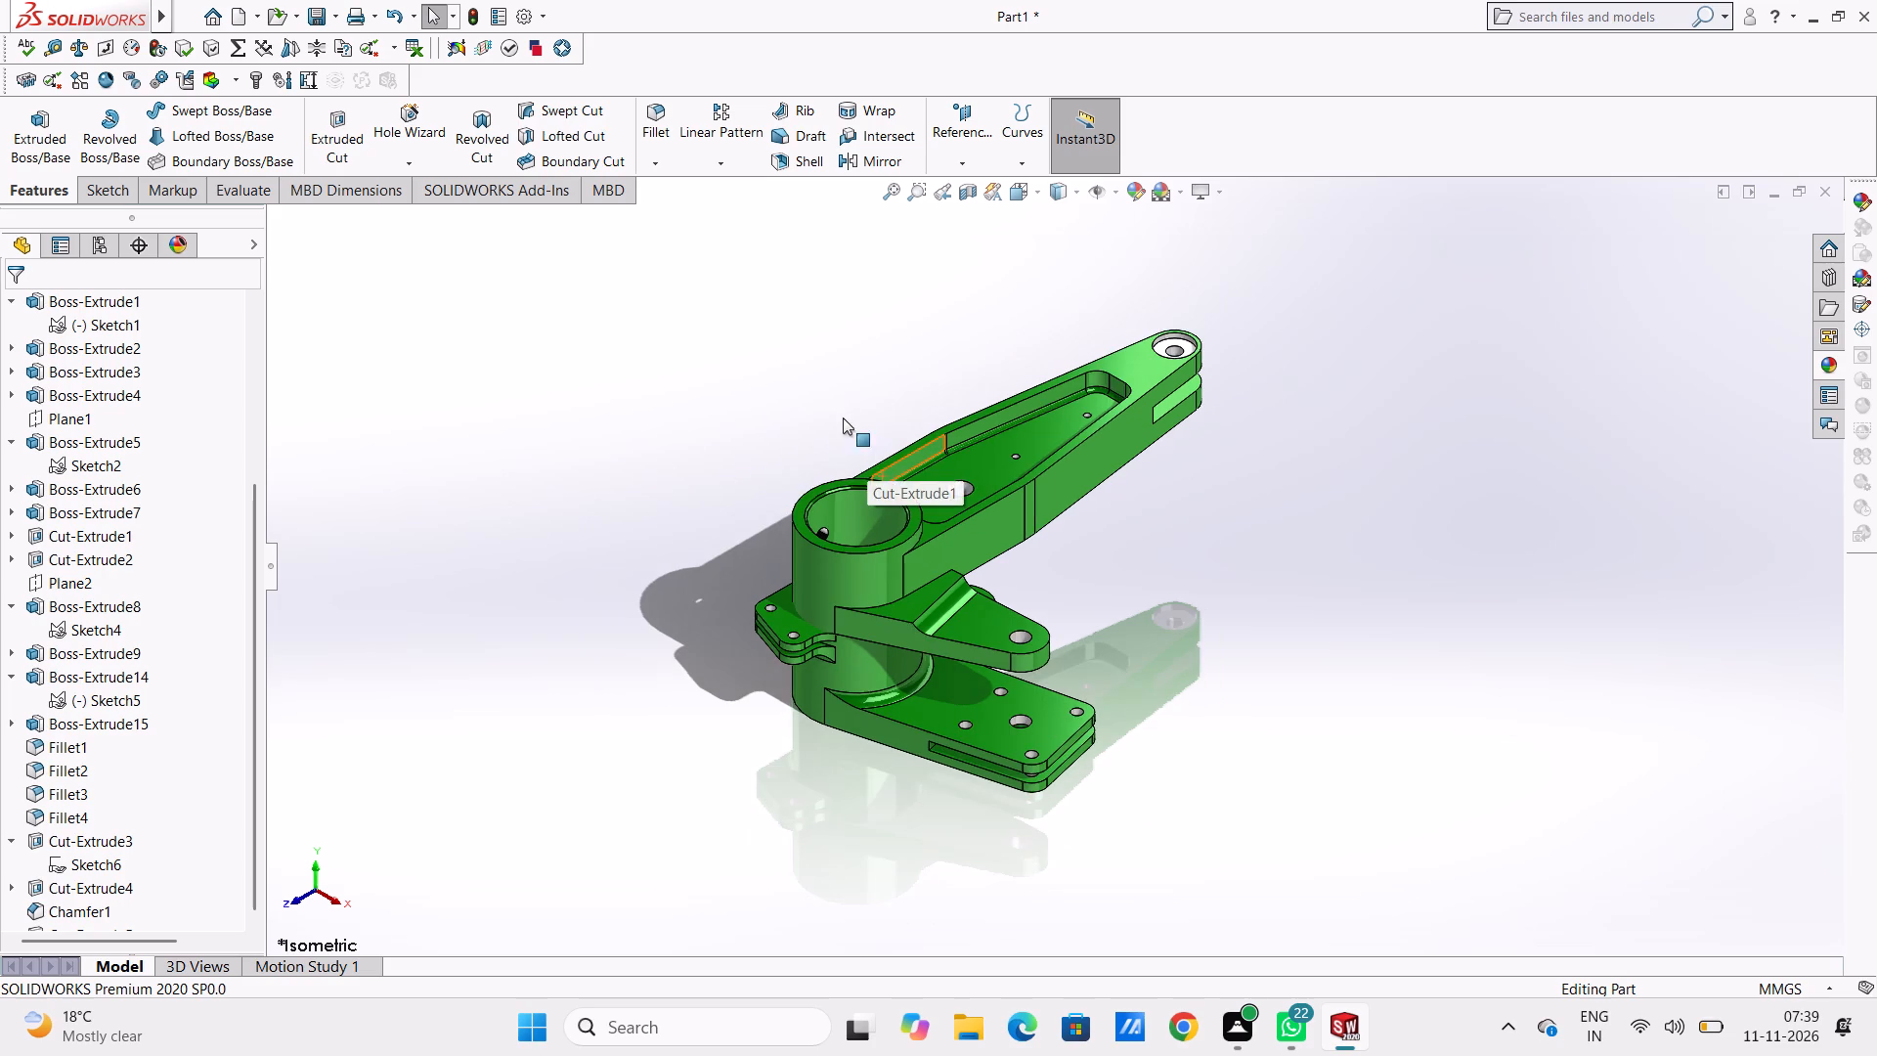
{"action": "scroll", "coordinate": [842, 417], "scroll_direction": "down", "scroll_amount": 2}
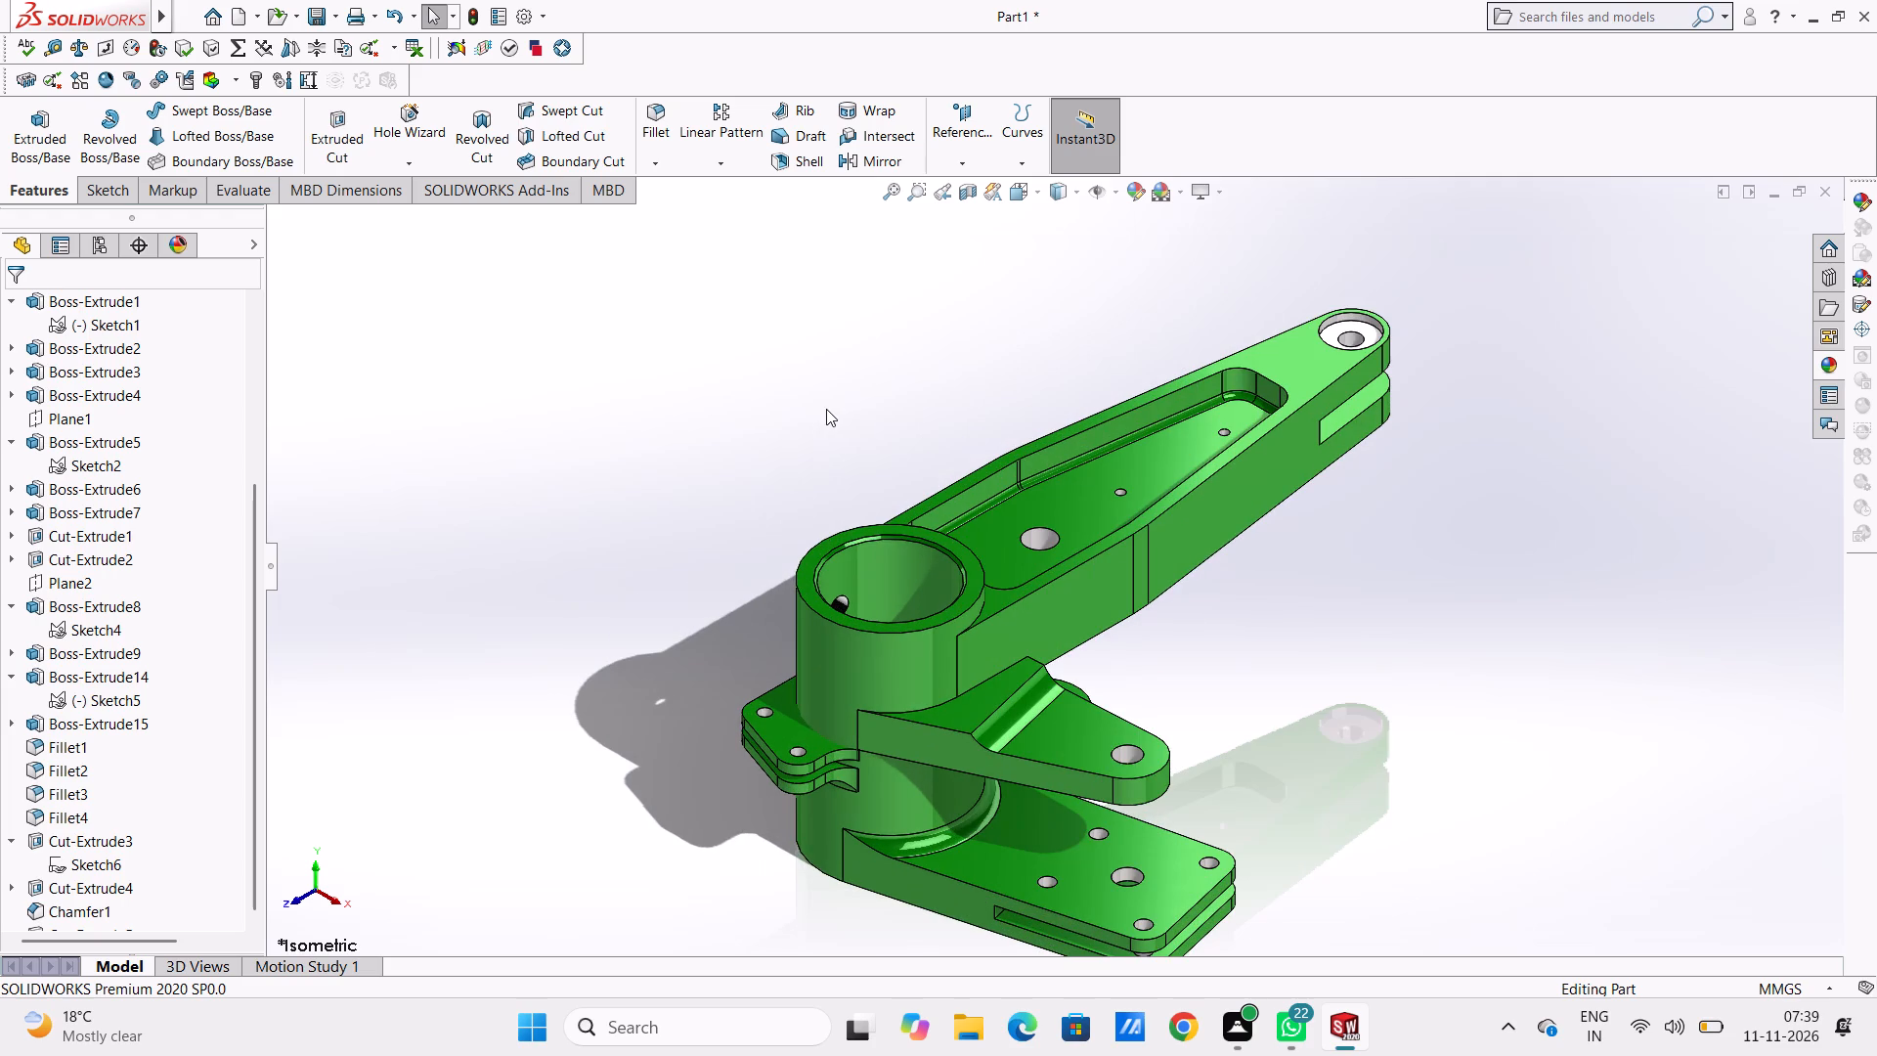
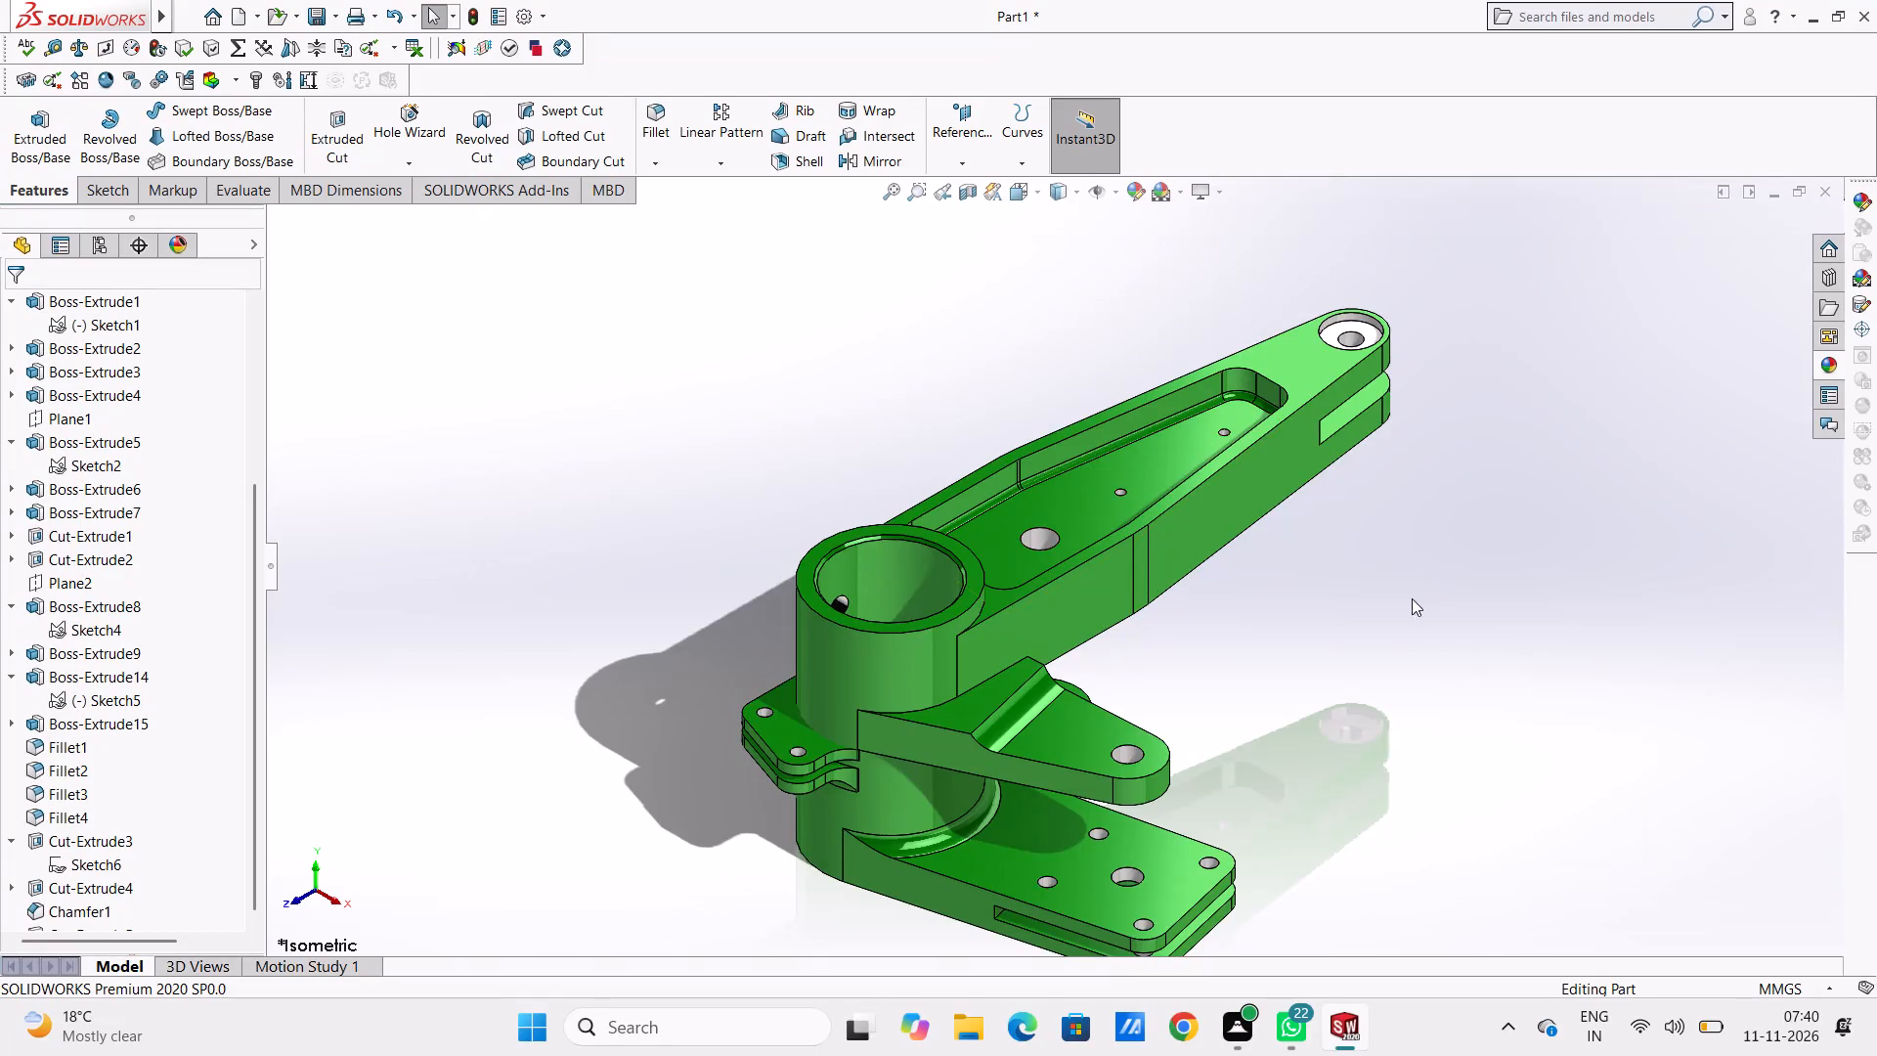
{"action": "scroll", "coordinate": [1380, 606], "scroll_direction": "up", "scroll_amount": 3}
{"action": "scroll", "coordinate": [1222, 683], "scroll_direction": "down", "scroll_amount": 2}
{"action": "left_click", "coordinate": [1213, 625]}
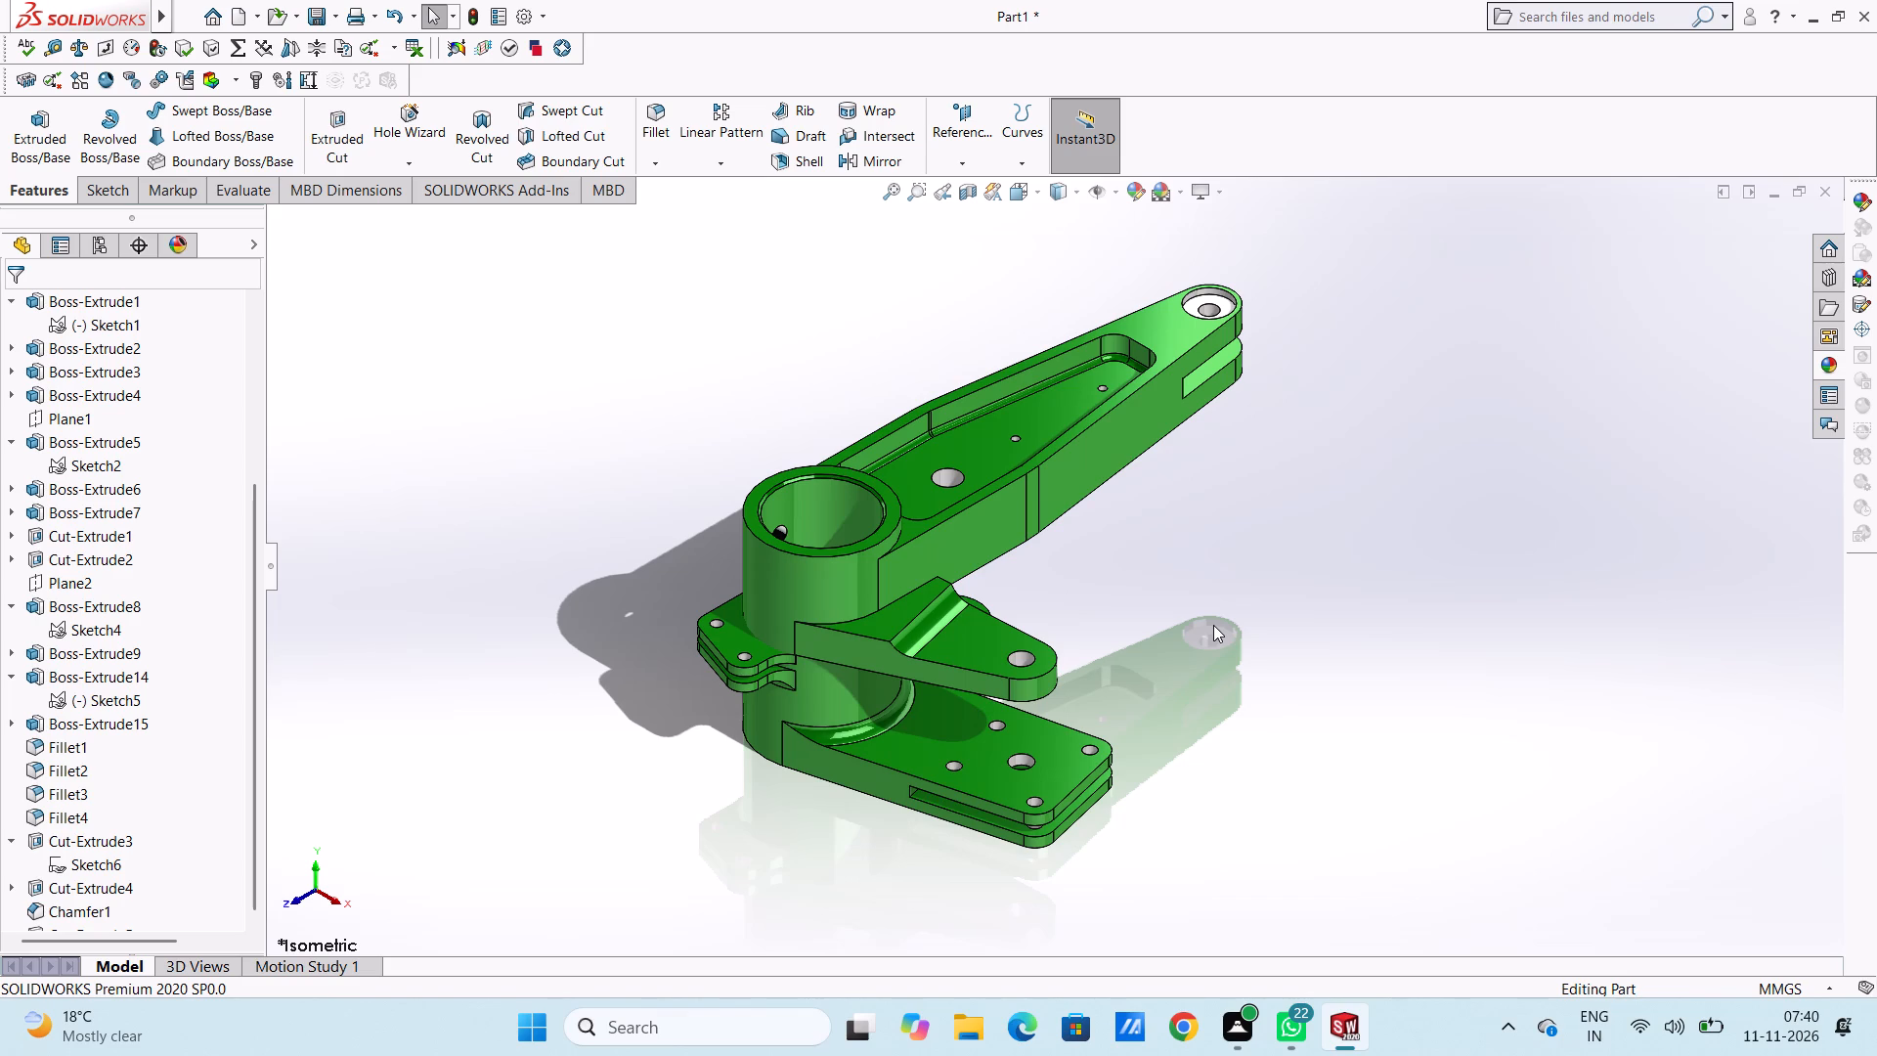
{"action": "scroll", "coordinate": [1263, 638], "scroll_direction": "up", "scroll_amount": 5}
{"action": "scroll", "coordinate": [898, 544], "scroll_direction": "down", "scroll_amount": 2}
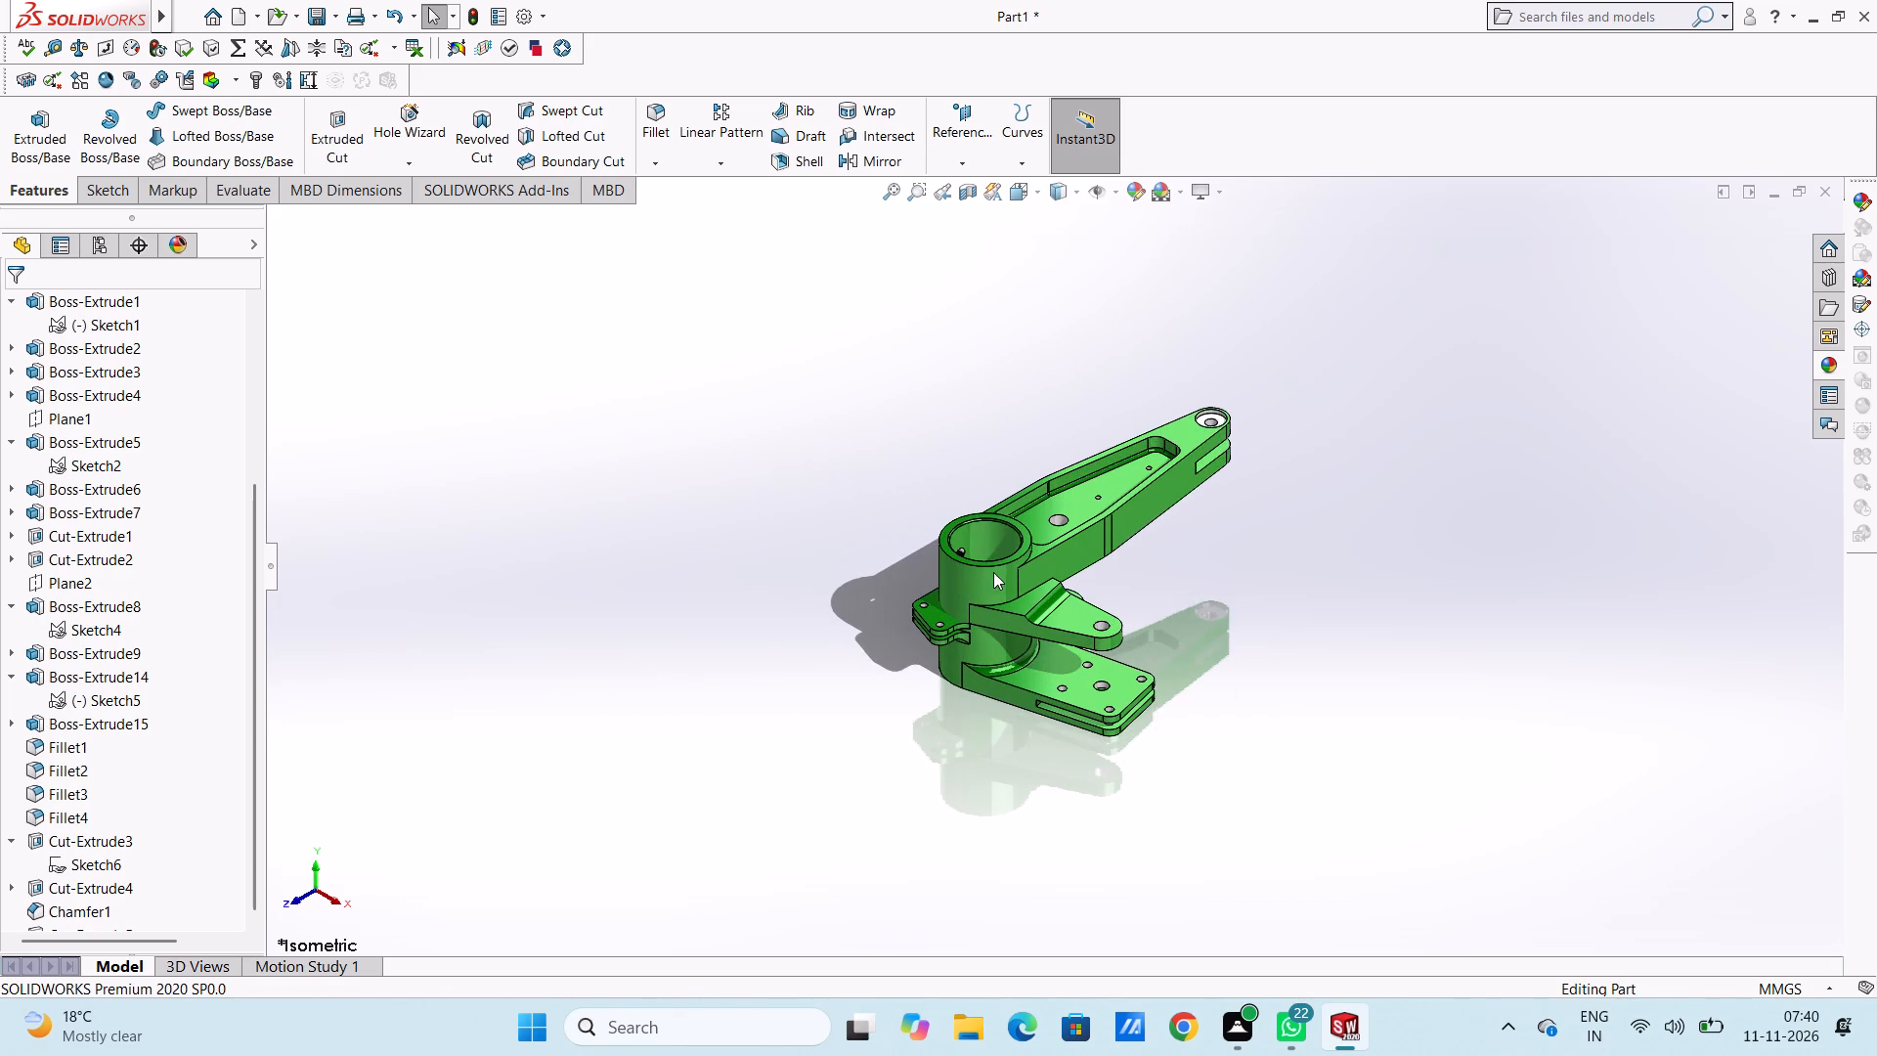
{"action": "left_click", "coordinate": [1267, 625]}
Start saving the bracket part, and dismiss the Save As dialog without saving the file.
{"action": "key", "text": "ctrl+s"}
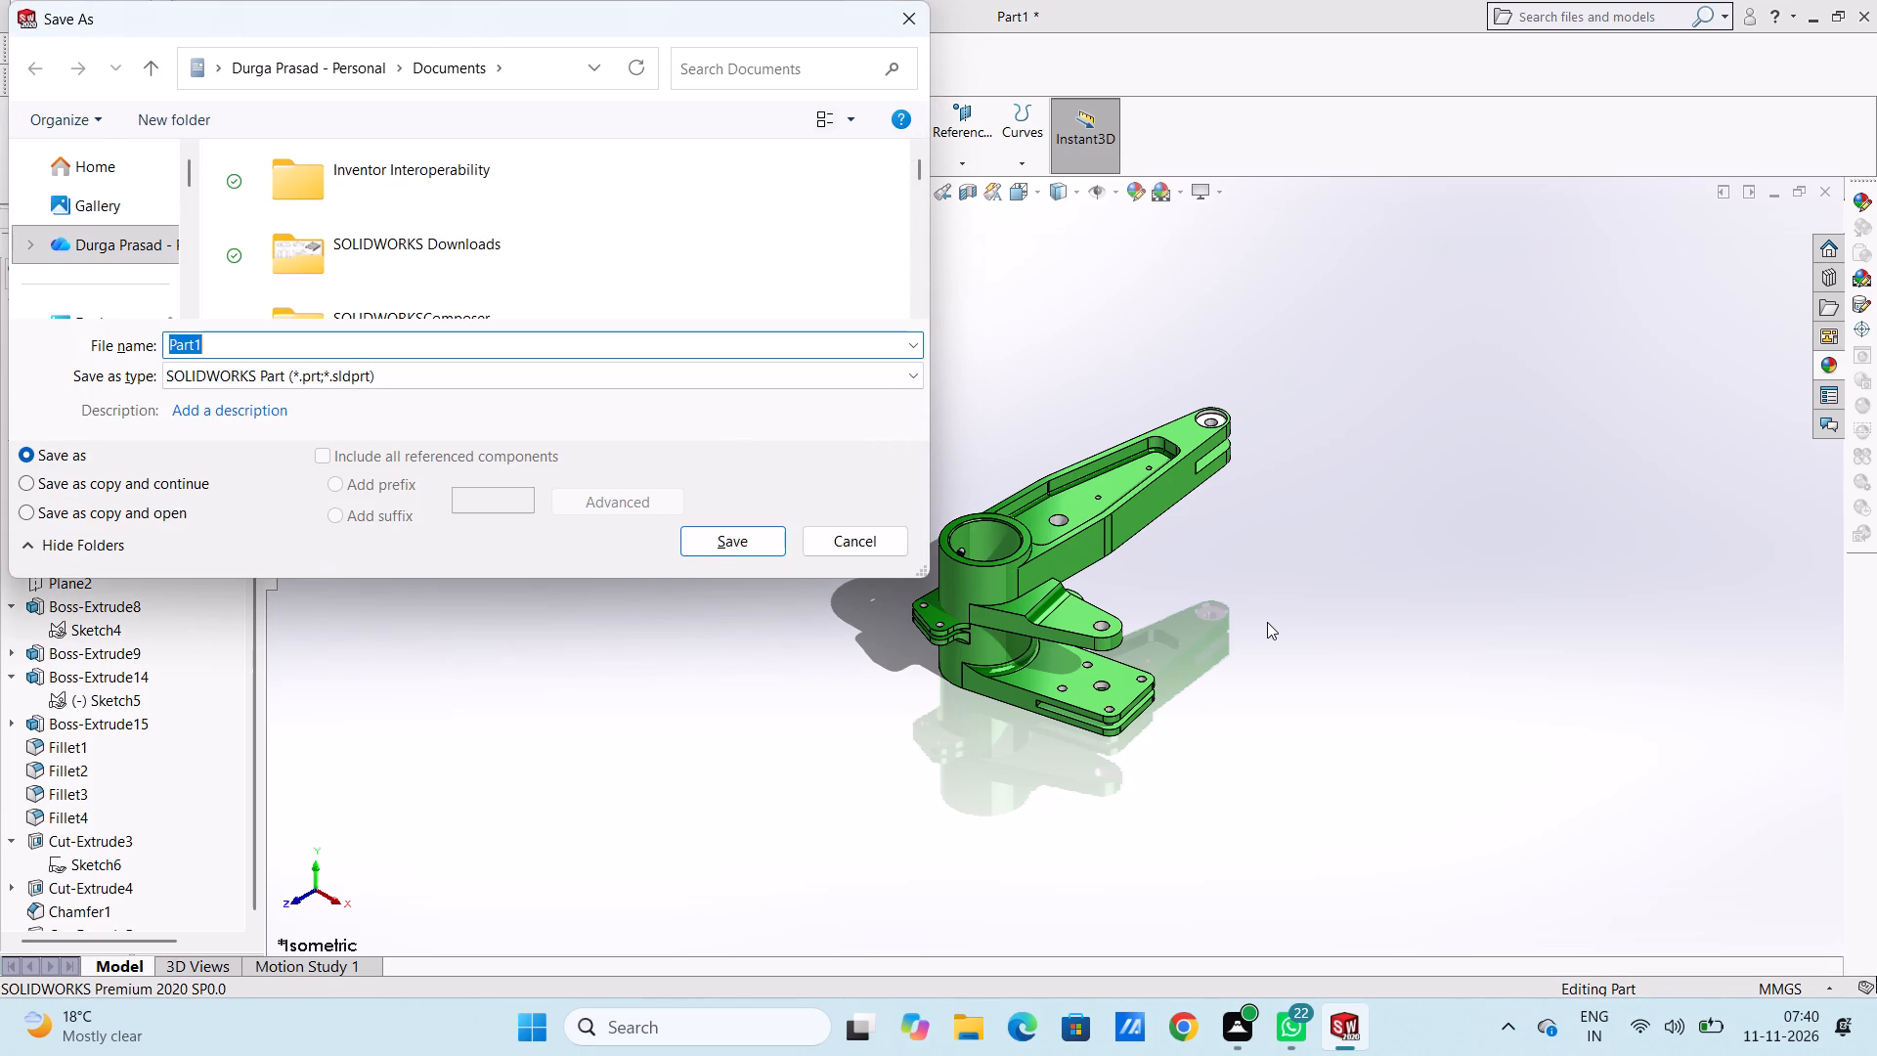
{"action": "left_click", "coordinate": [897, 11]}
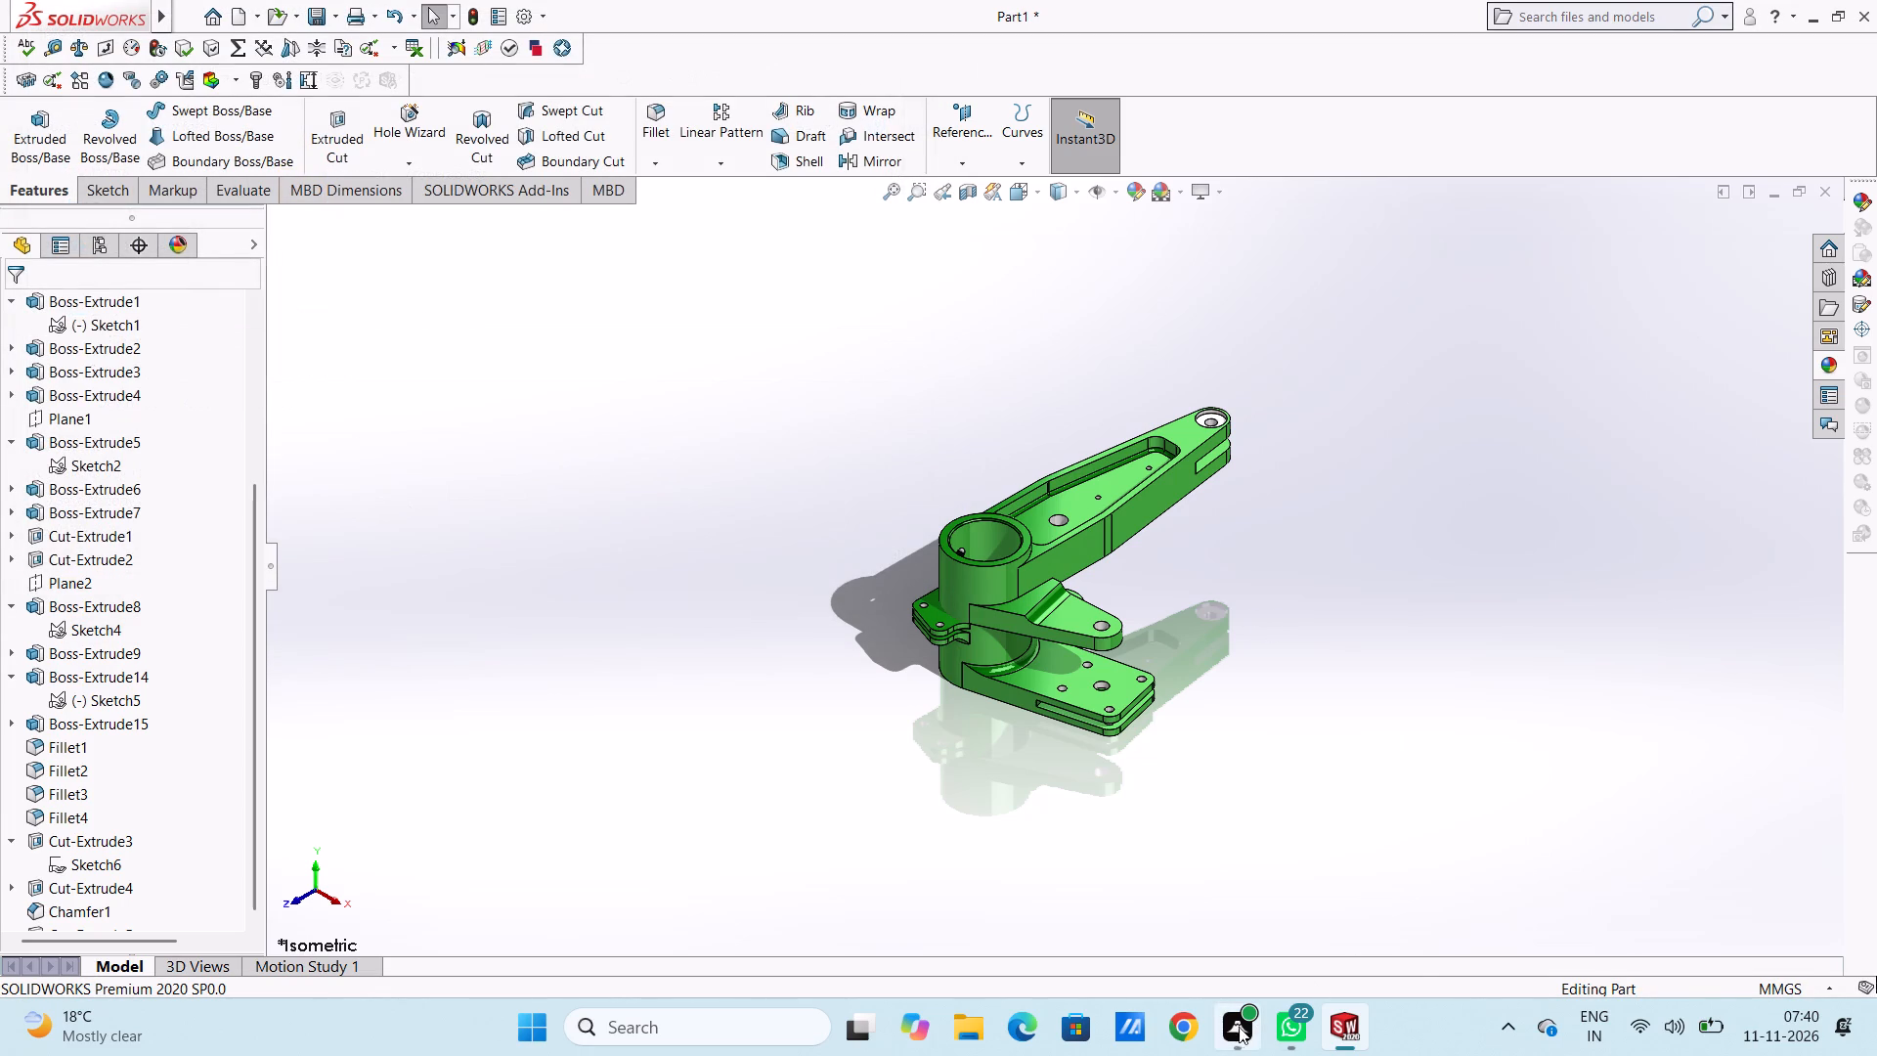
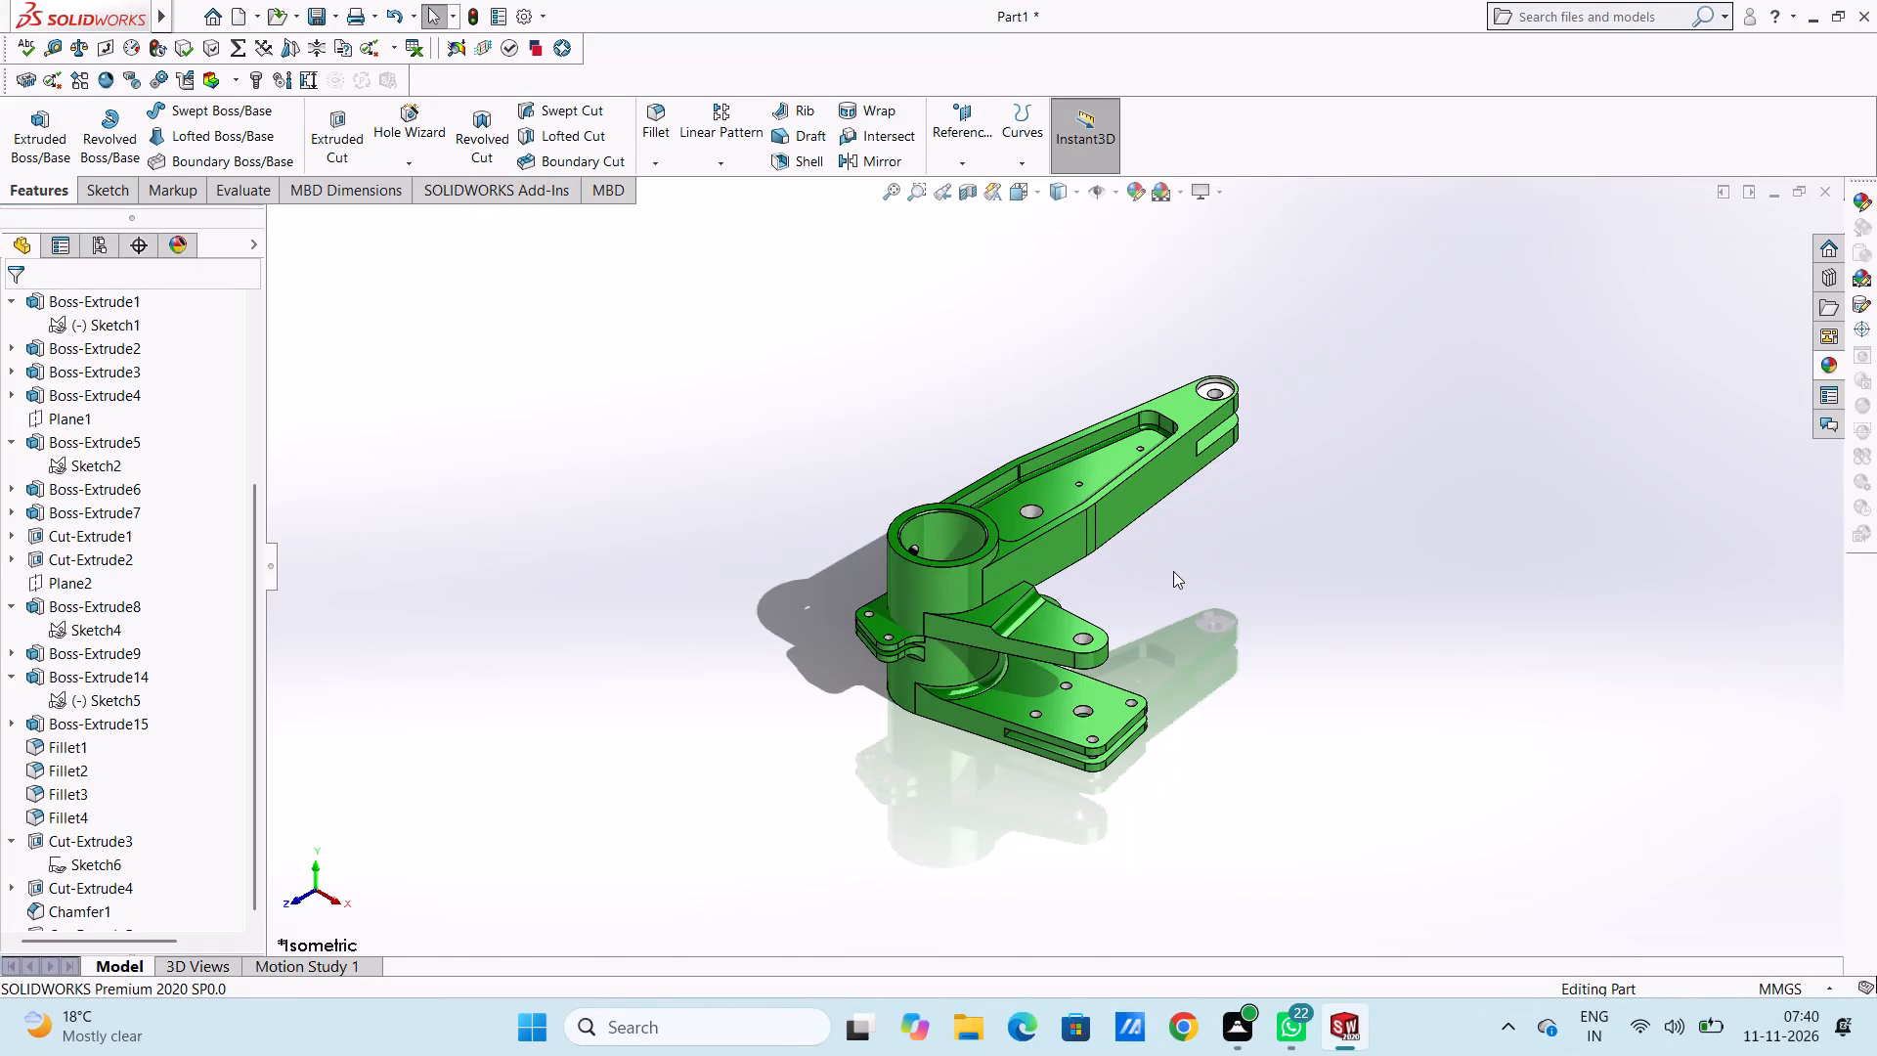
Save the bracket as a SOLIDWORKS part named "Forked lever arm with hub and side lug" in the Documents folder.
{"action": "key", "text": "ctrl+s"}
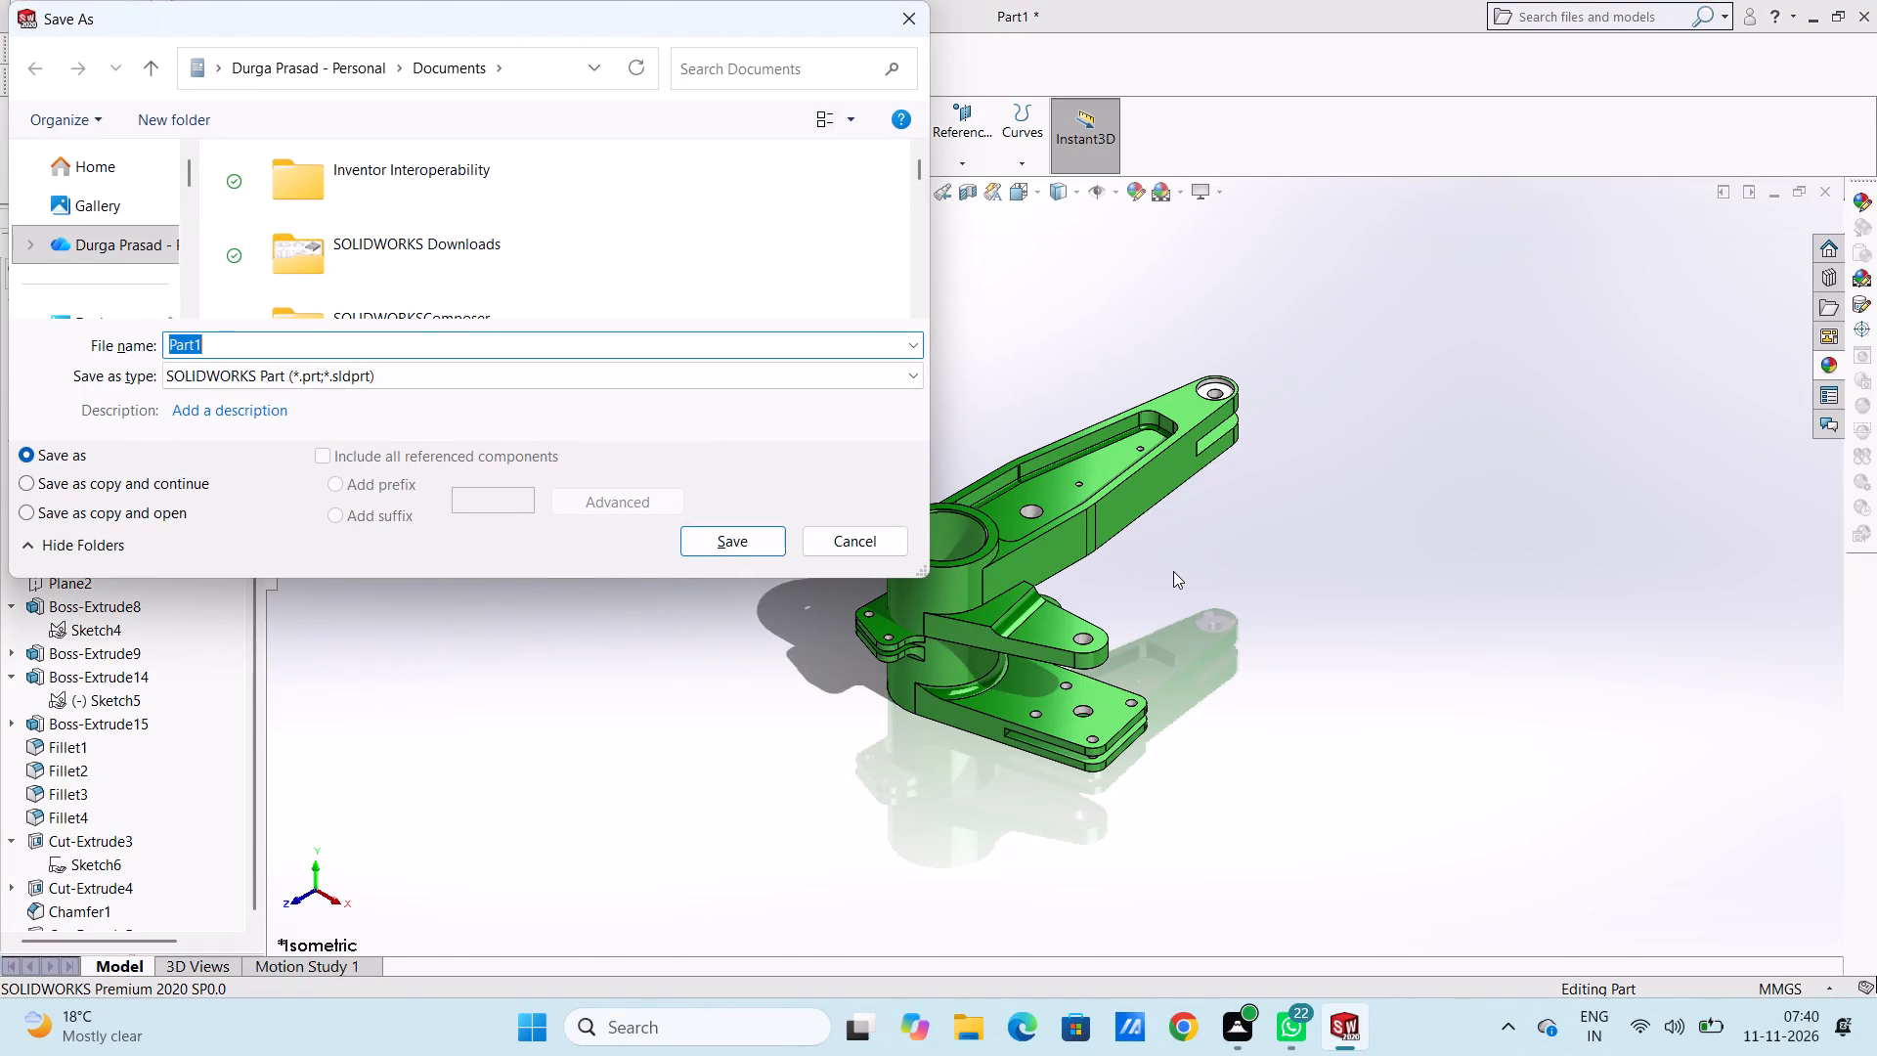
{"action": "key", "text": "ctrl+v"}
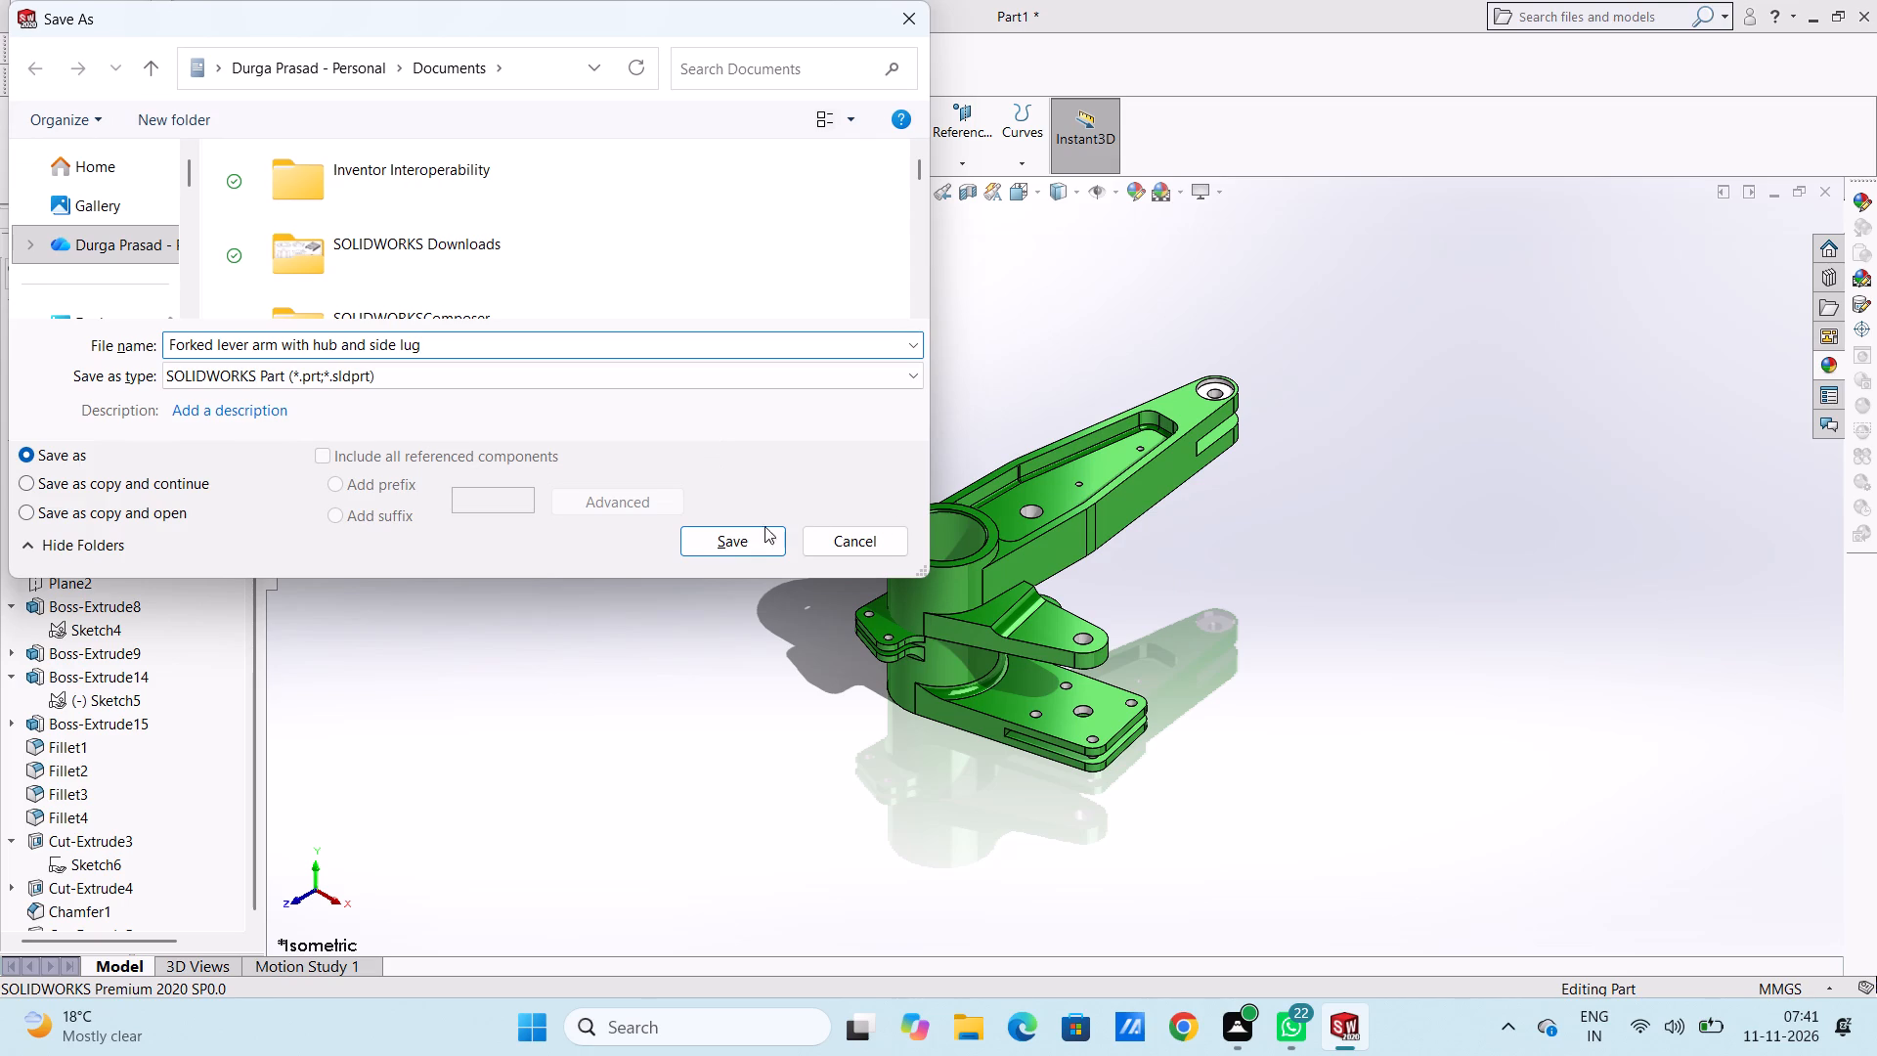
{"action": "left_click", "coordinate": [757, 538]}
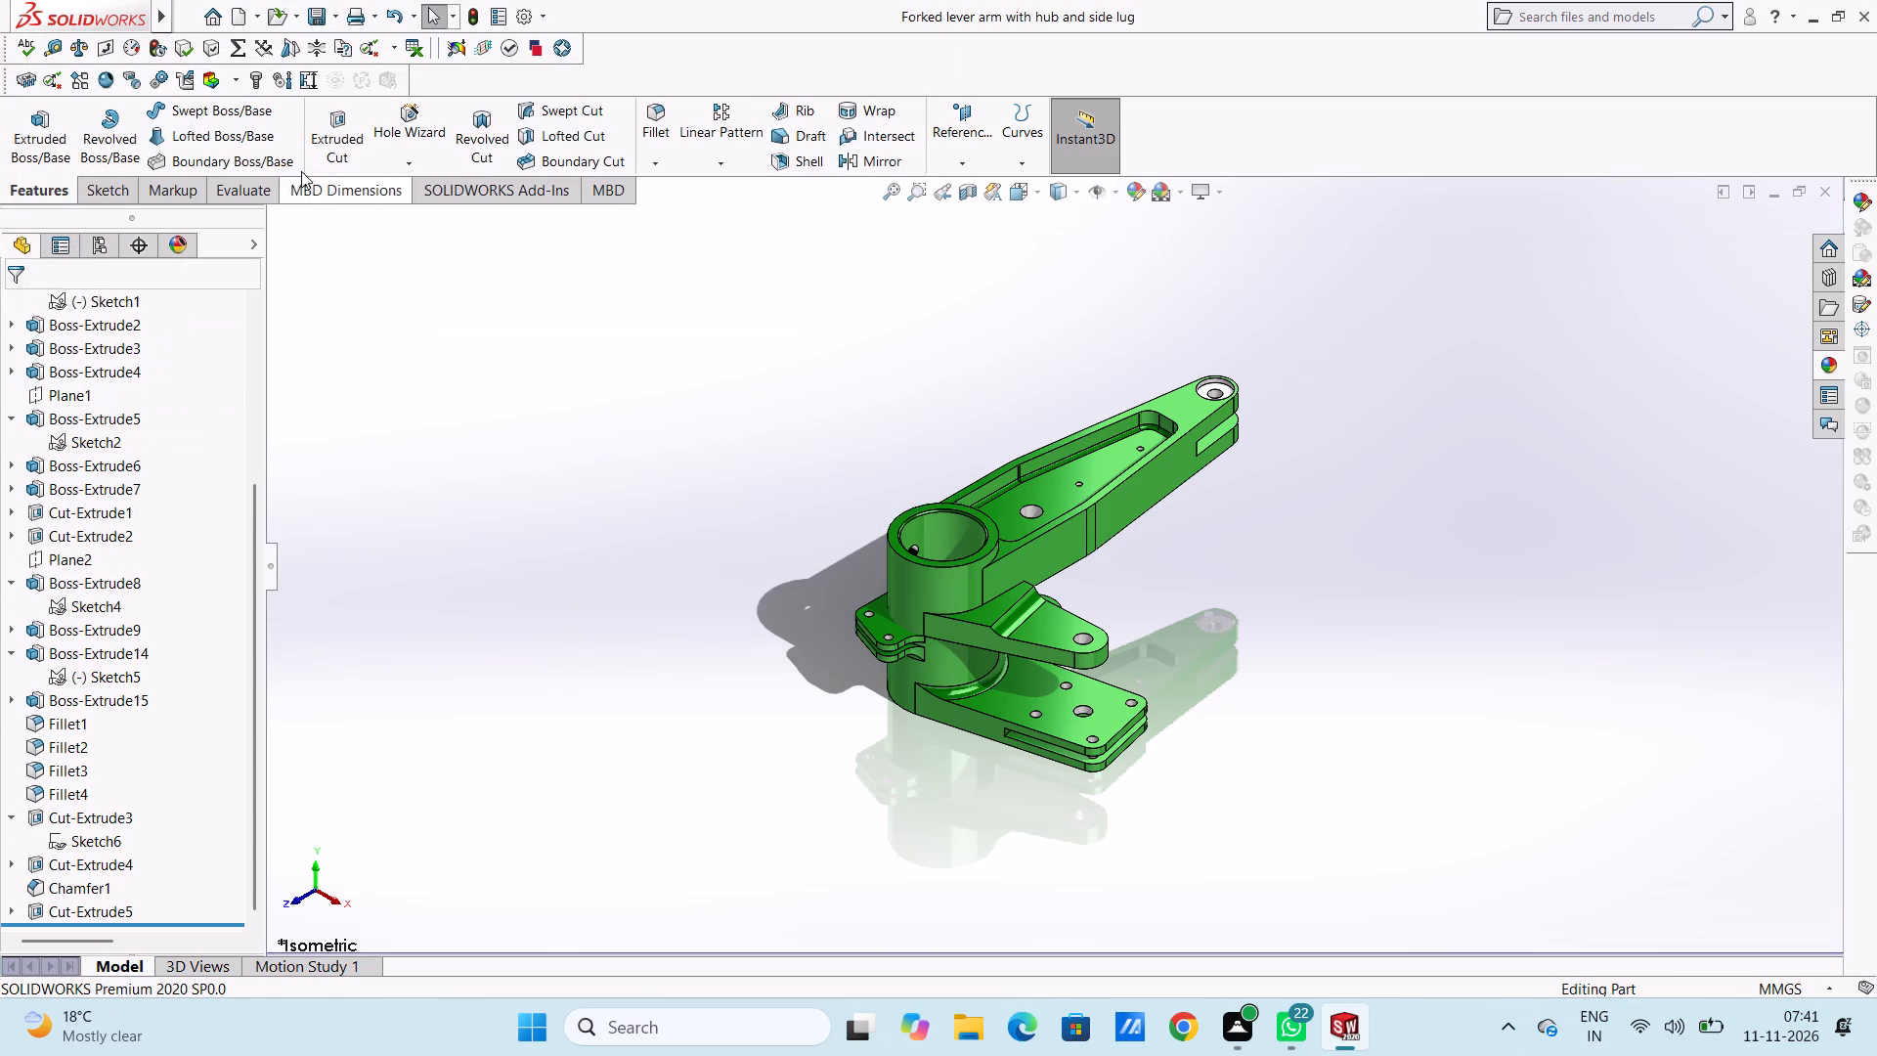
Save a copy of the part in Adobe Portable Document Format (*.pdf) under the same name in the Documents folder.
{"action": "left_click", "coordinate": [338, 11]}
{"action": "left_click", "coordinate": [379, 67]}
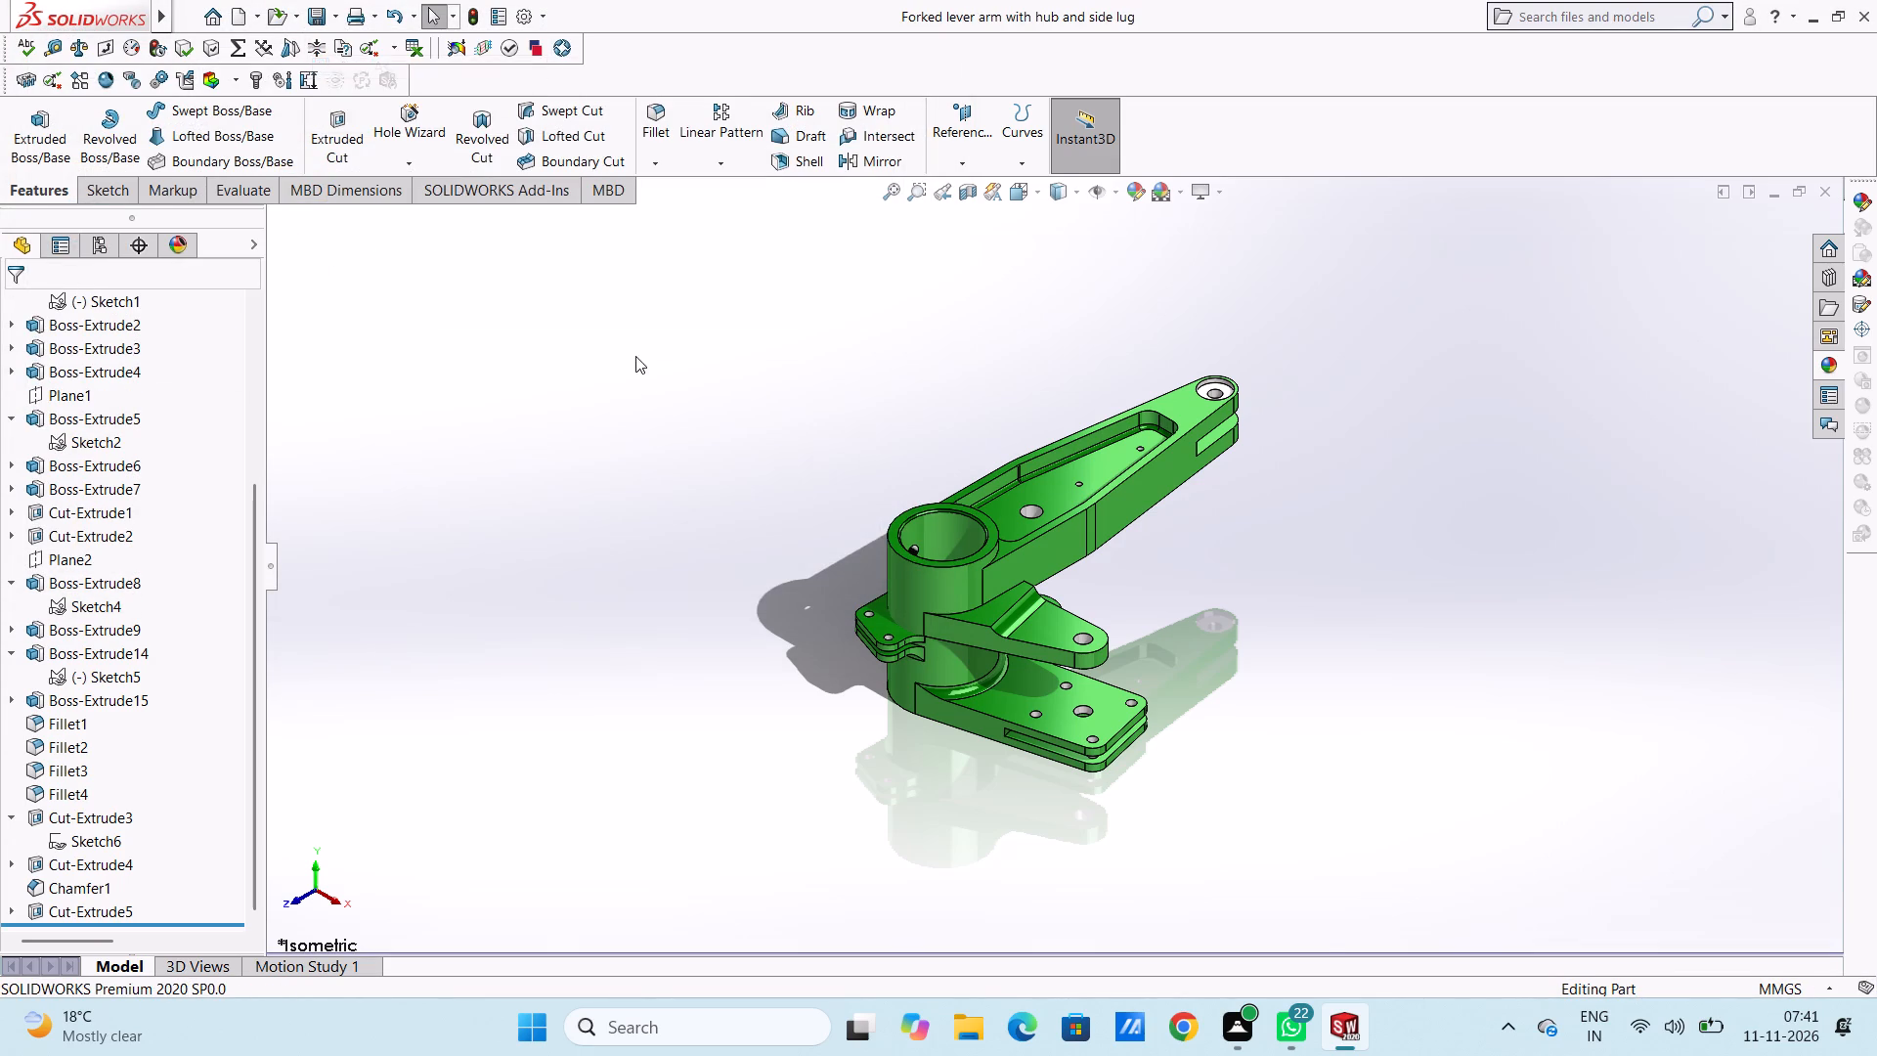
{"action": "left_click", "coordinate": [620, 383]}
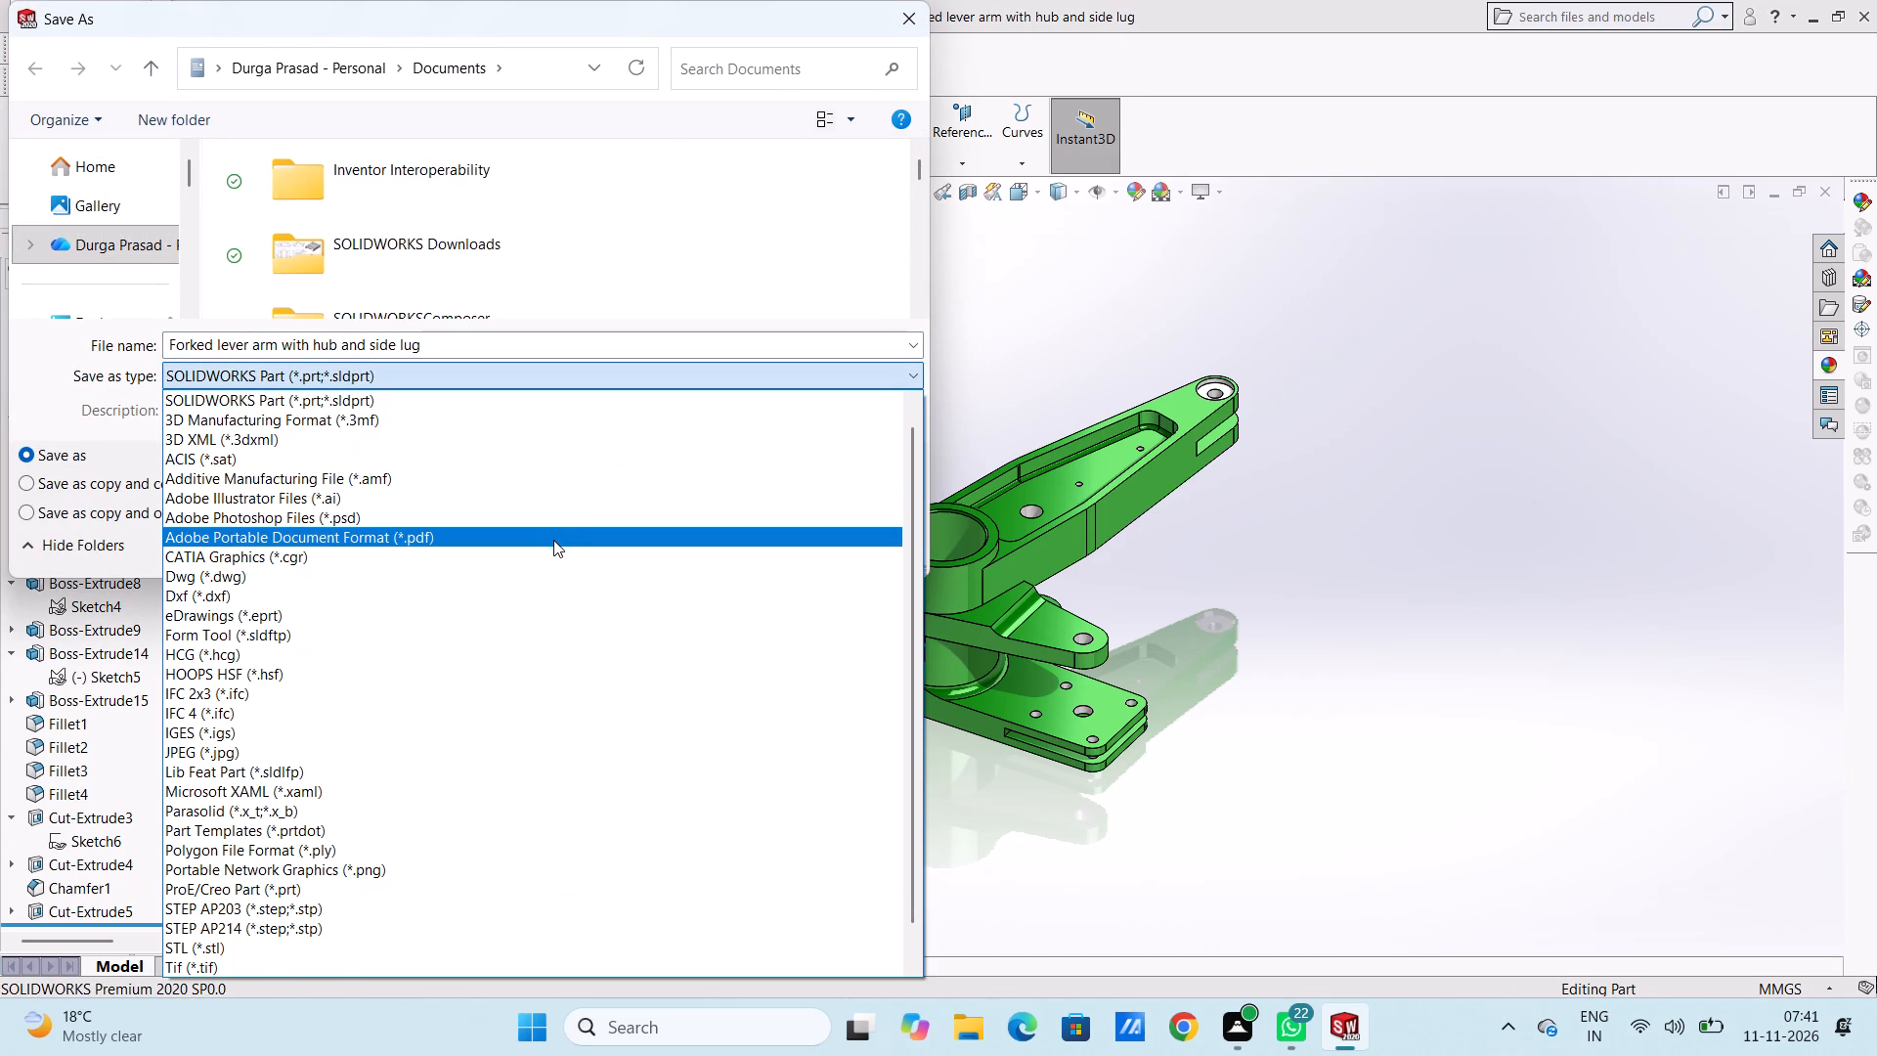
{"action": "left_click", "coordinate": [553, 540]}
{"action": "left_click", "coordinate": [716, 587]}
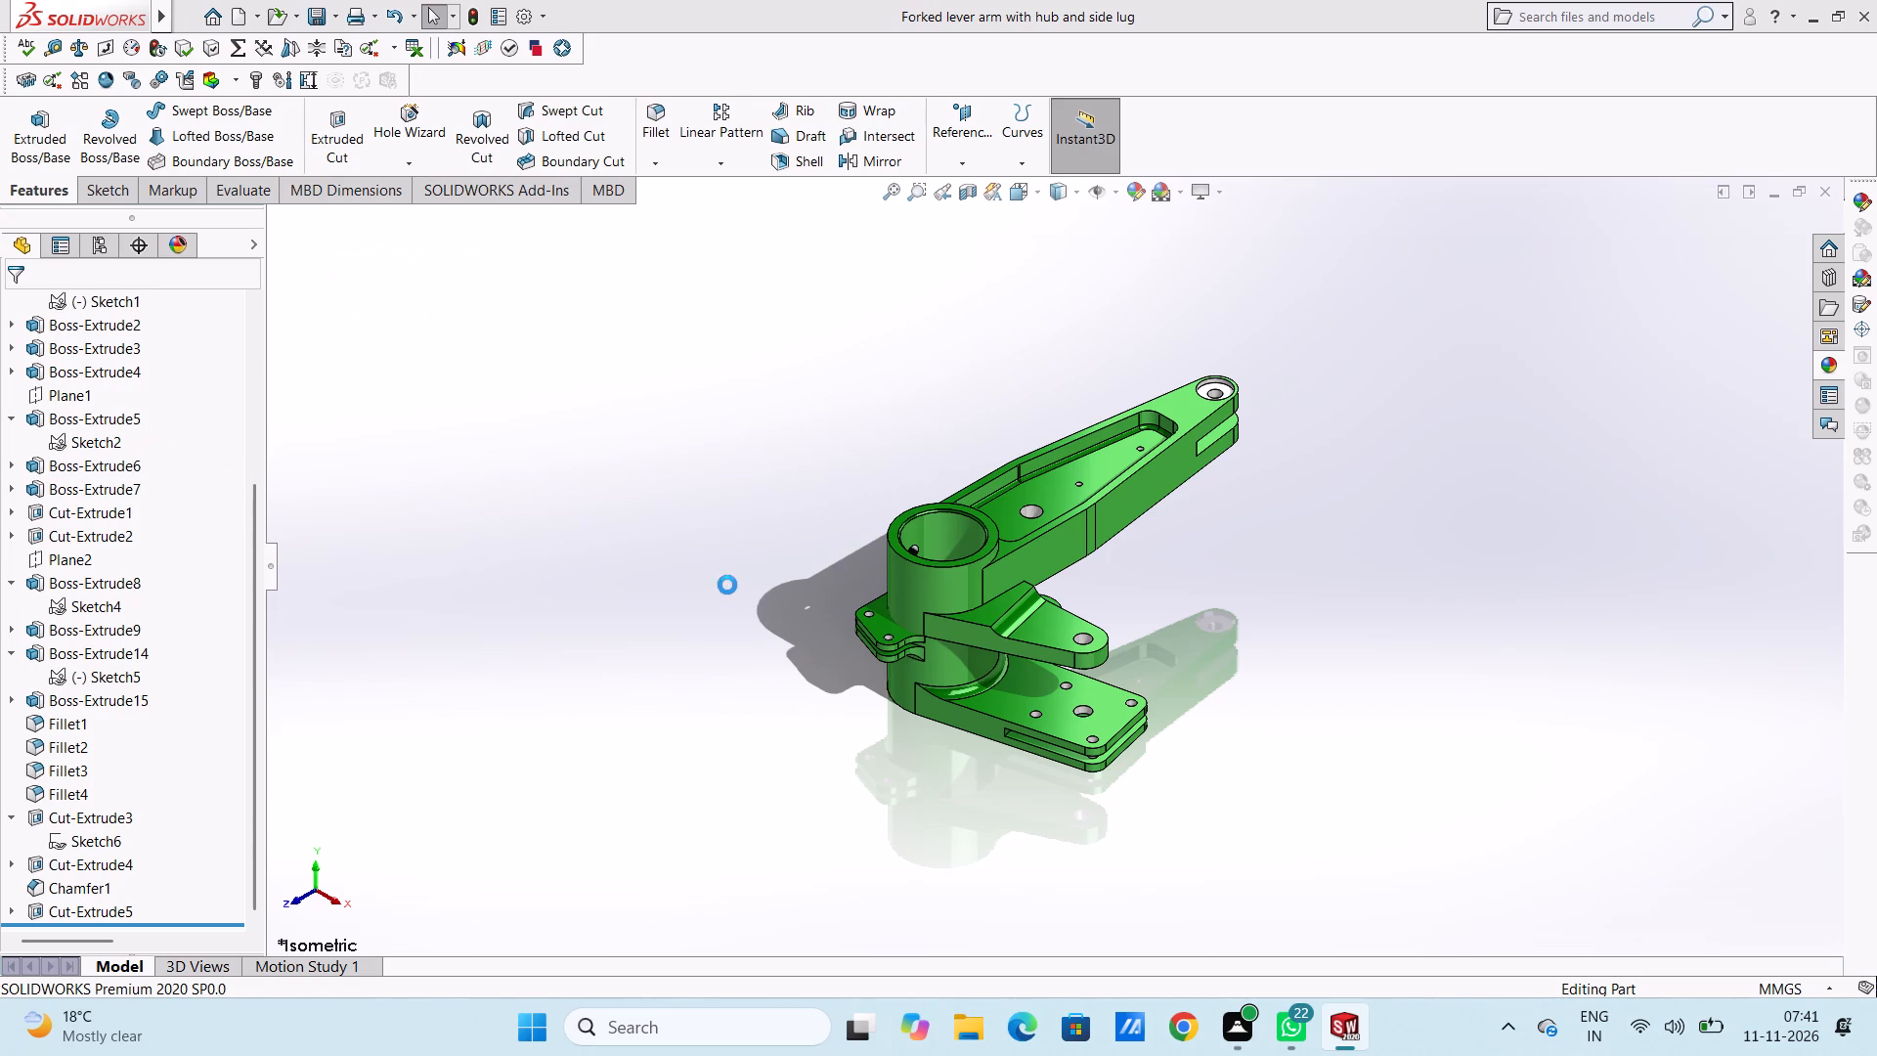